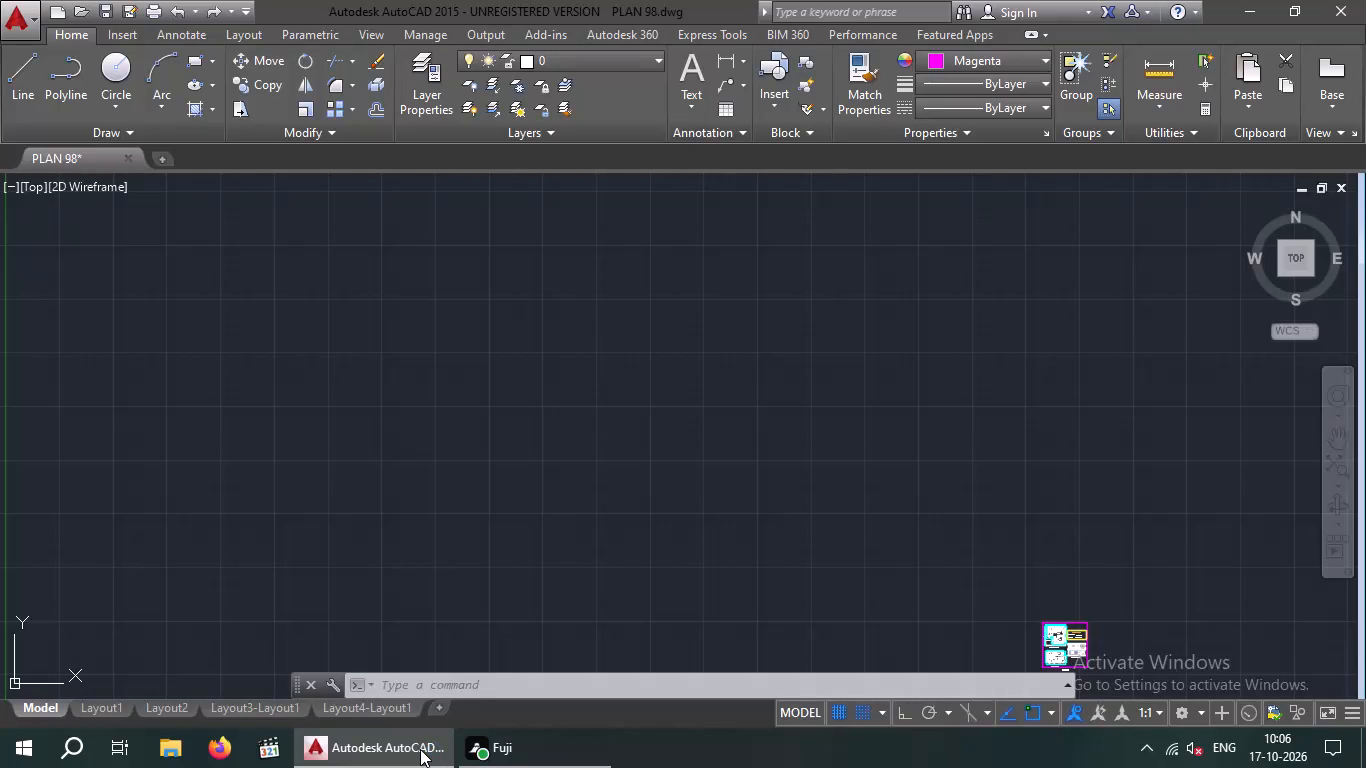
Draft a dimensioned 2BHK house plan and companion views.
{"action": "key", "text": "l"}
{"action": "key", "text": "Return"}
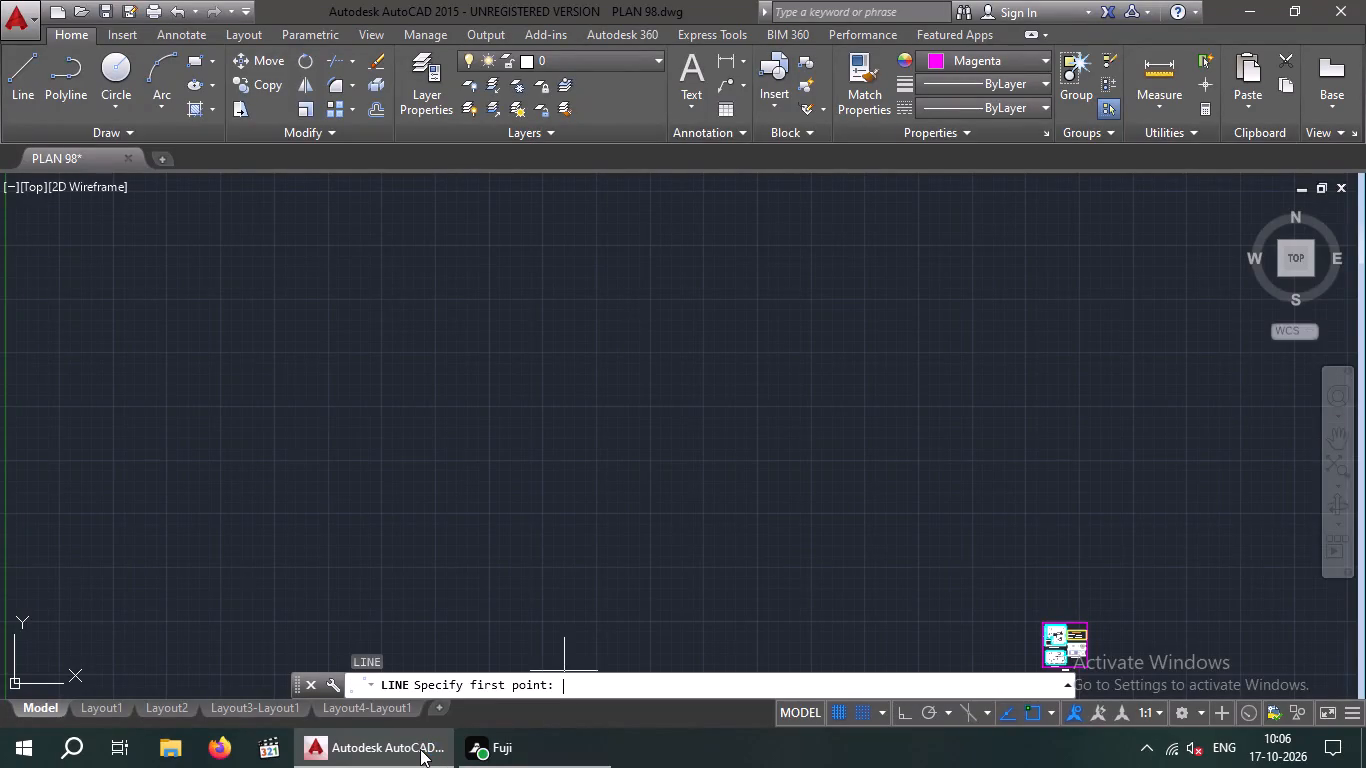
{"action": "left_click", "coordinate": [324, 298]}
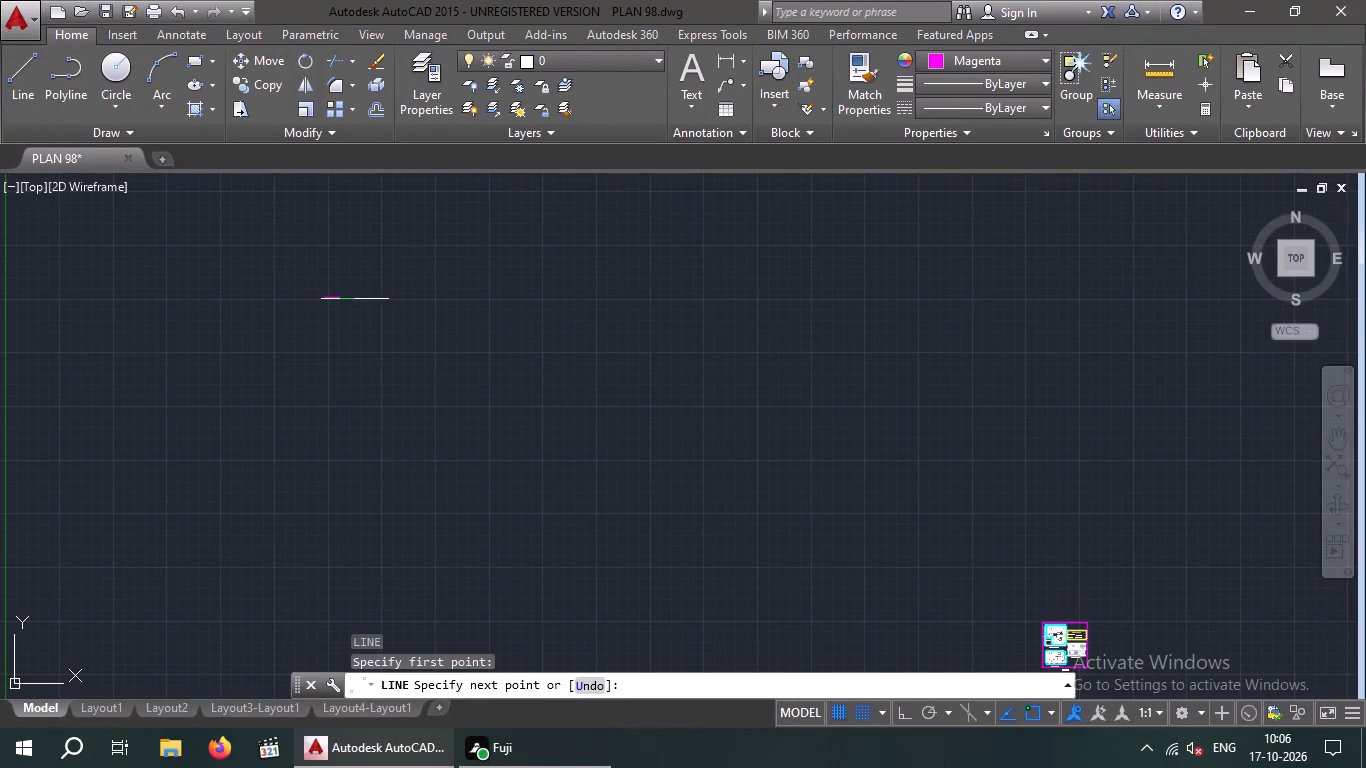
Set the current object colour to ByLayer.
{"action": "left_click", "coordinate": [1035, 66]}
{"action": "left_click", "coordinate": [969, 80]}
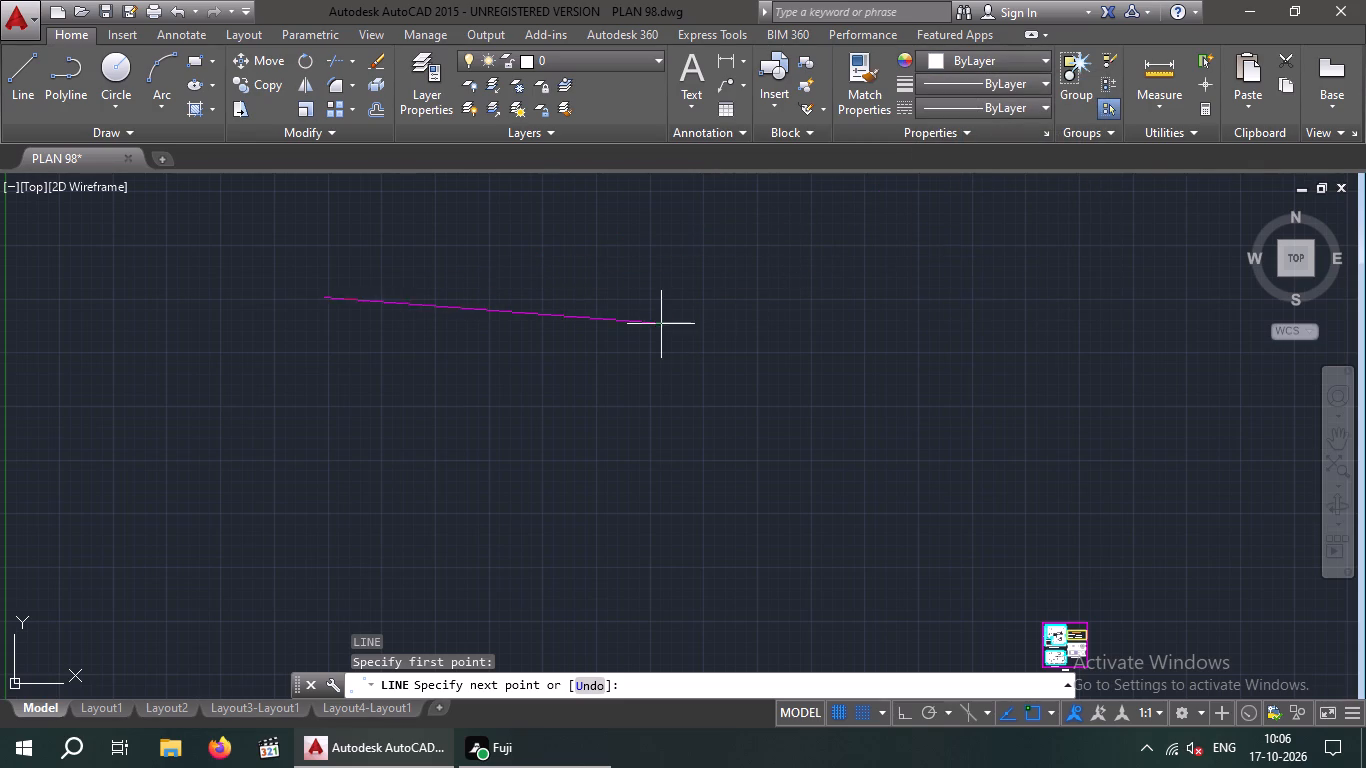
{"action": "key", "text": "Escape"}
{"action": "key", "text": "Escape"}
With Ortho on, draw a closed rectangular outline from lines, 35' wide and 50' high, in the empty area of the drawing.
{"action": "key", "text": "l"}
{"action": "key", "text": "Return"}
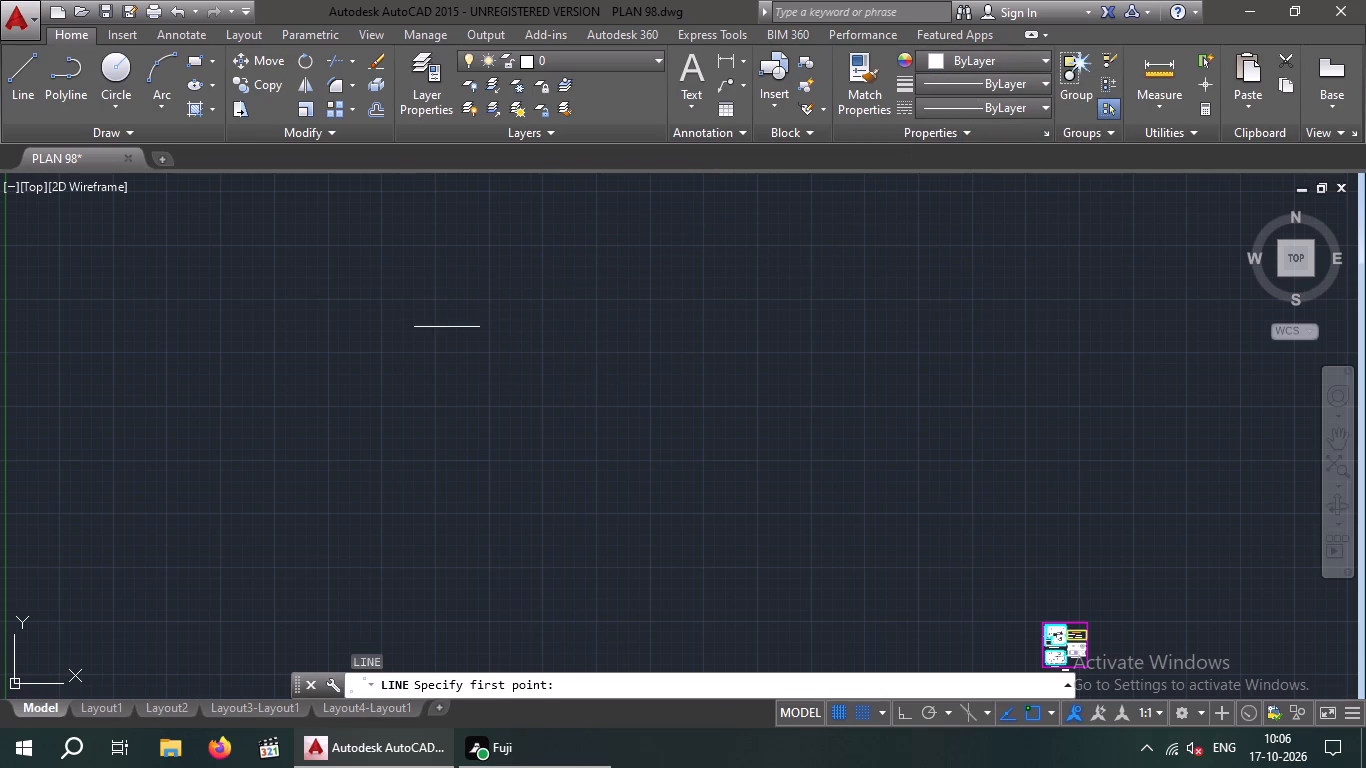
{"action": "key", "text": "F8"}
{"action": "left_click", "coordinate": [329, 296]}
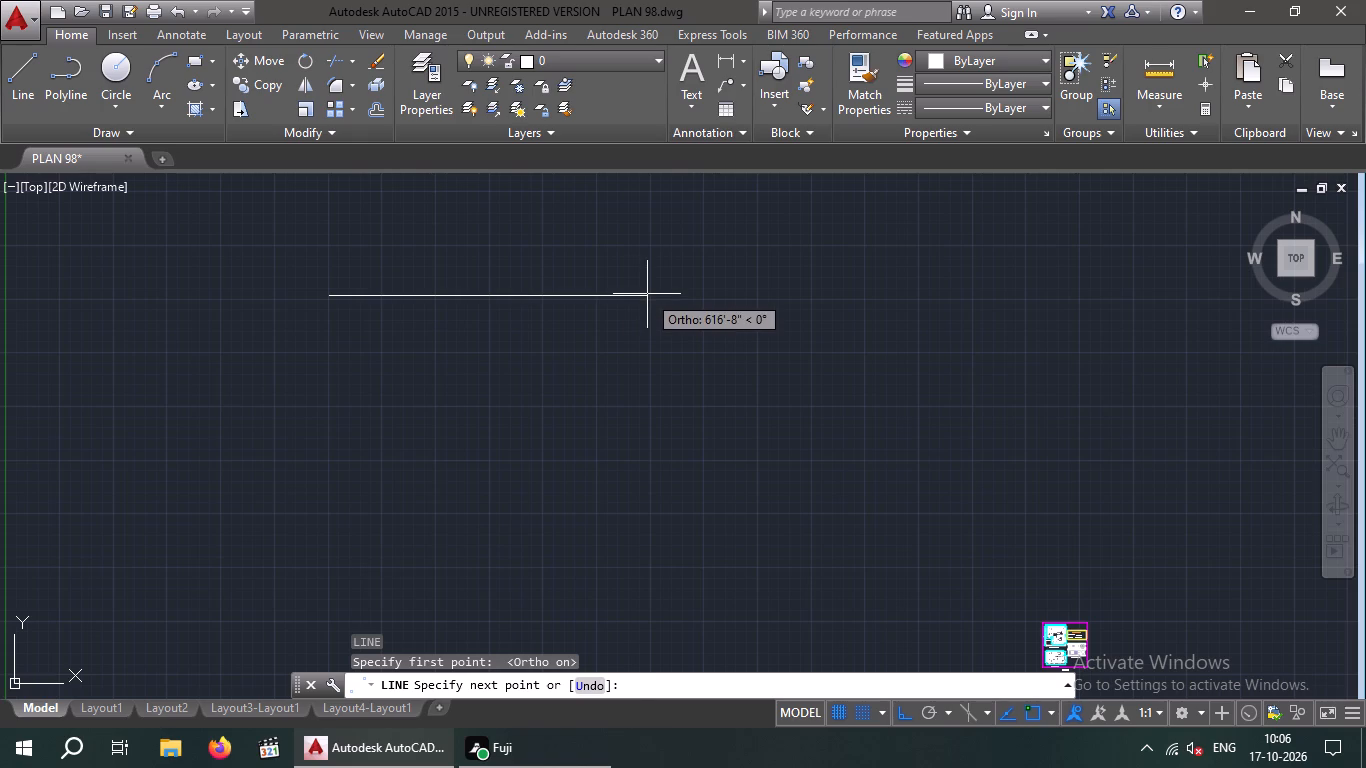
{"action": "type", "text": "35'"}
{"action": "key", "text": "Return"}
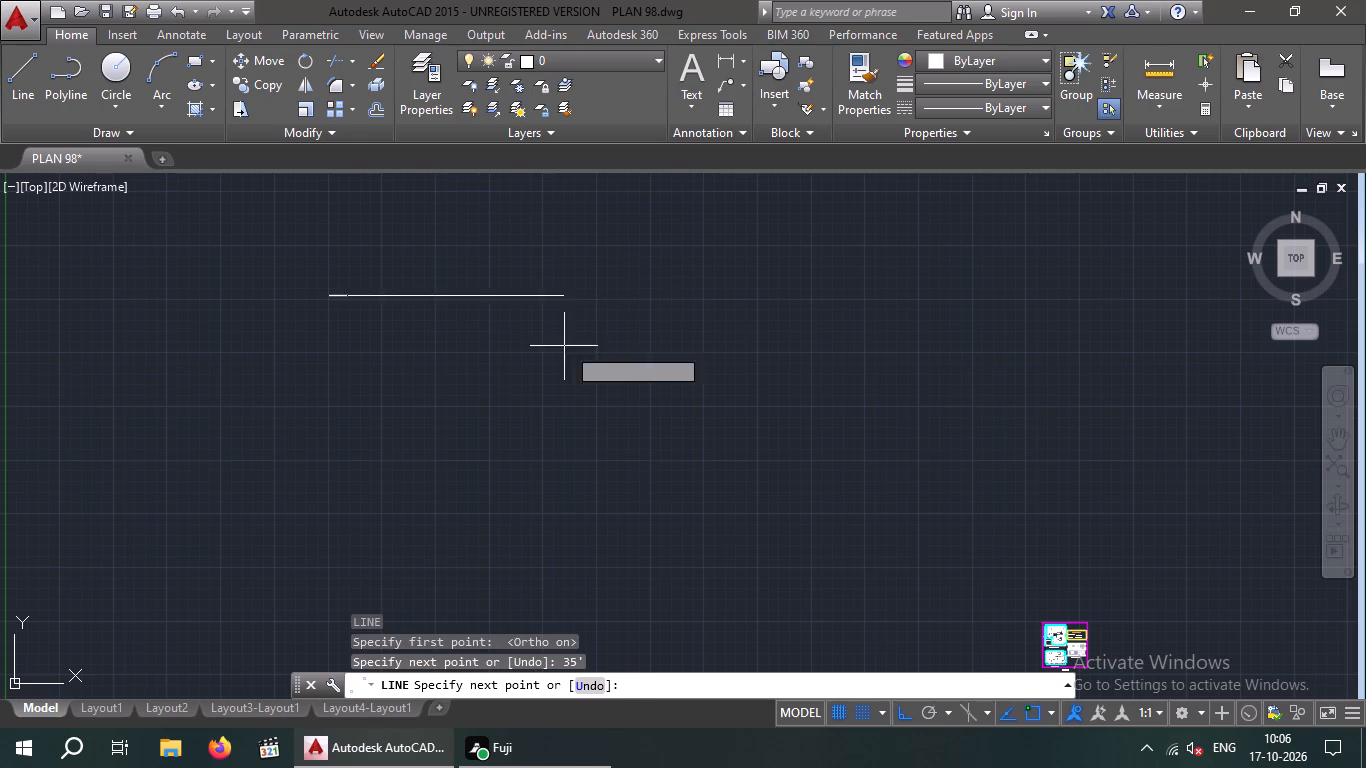
{"action": "type", "text": "50'"}
{"action": "key", "text": "Return"}
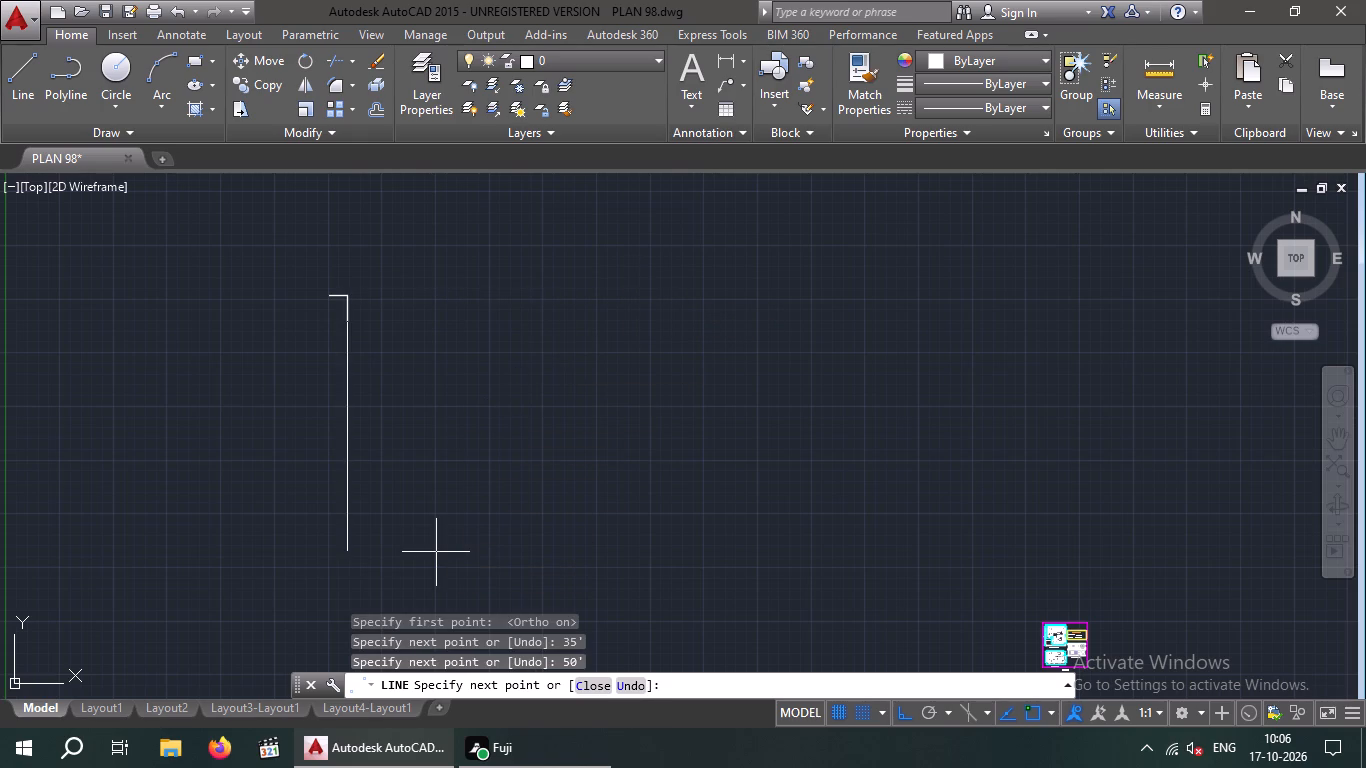
{"action": "type", "text": "35'"}
{"action": "key", "text": "Return"}
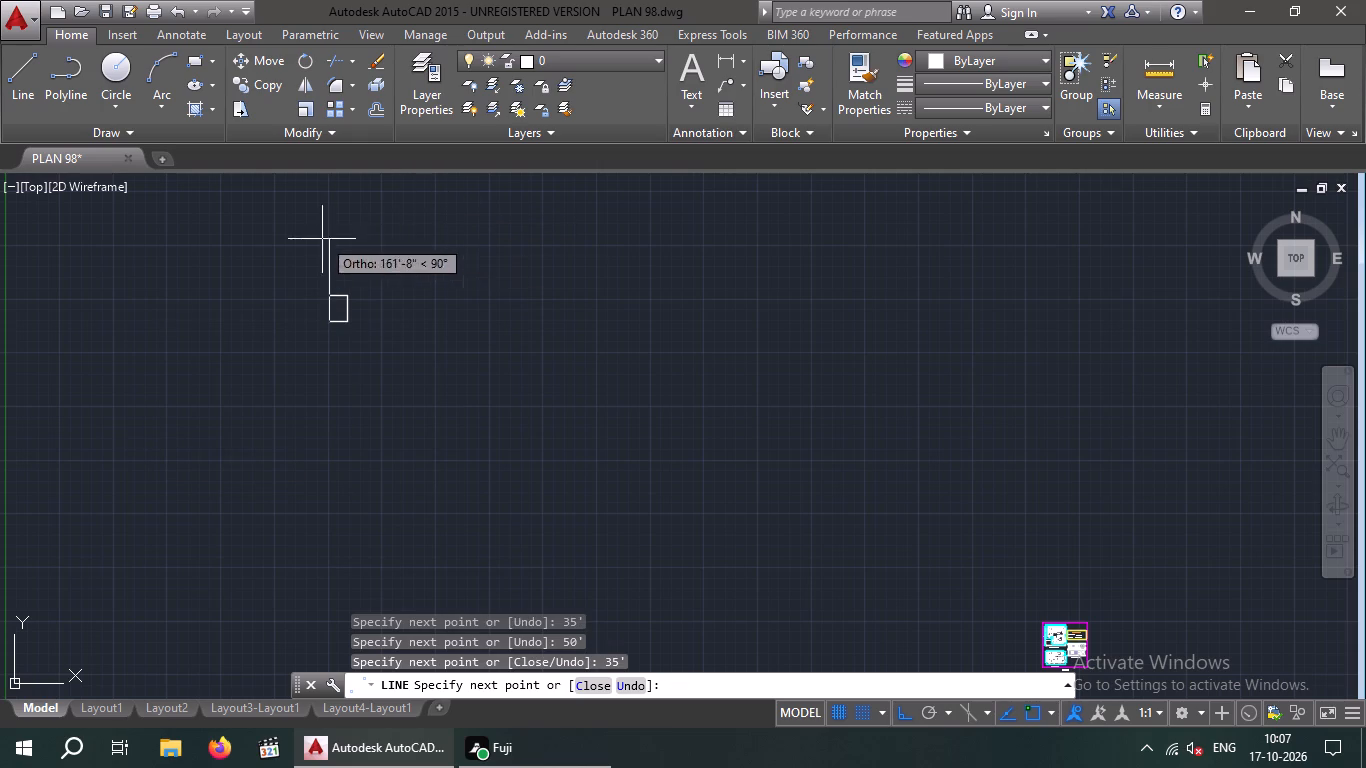
{"action": "scroll", "coordinate": [312, 284], "scroll_direction": "up", "scroll_amount": 6}
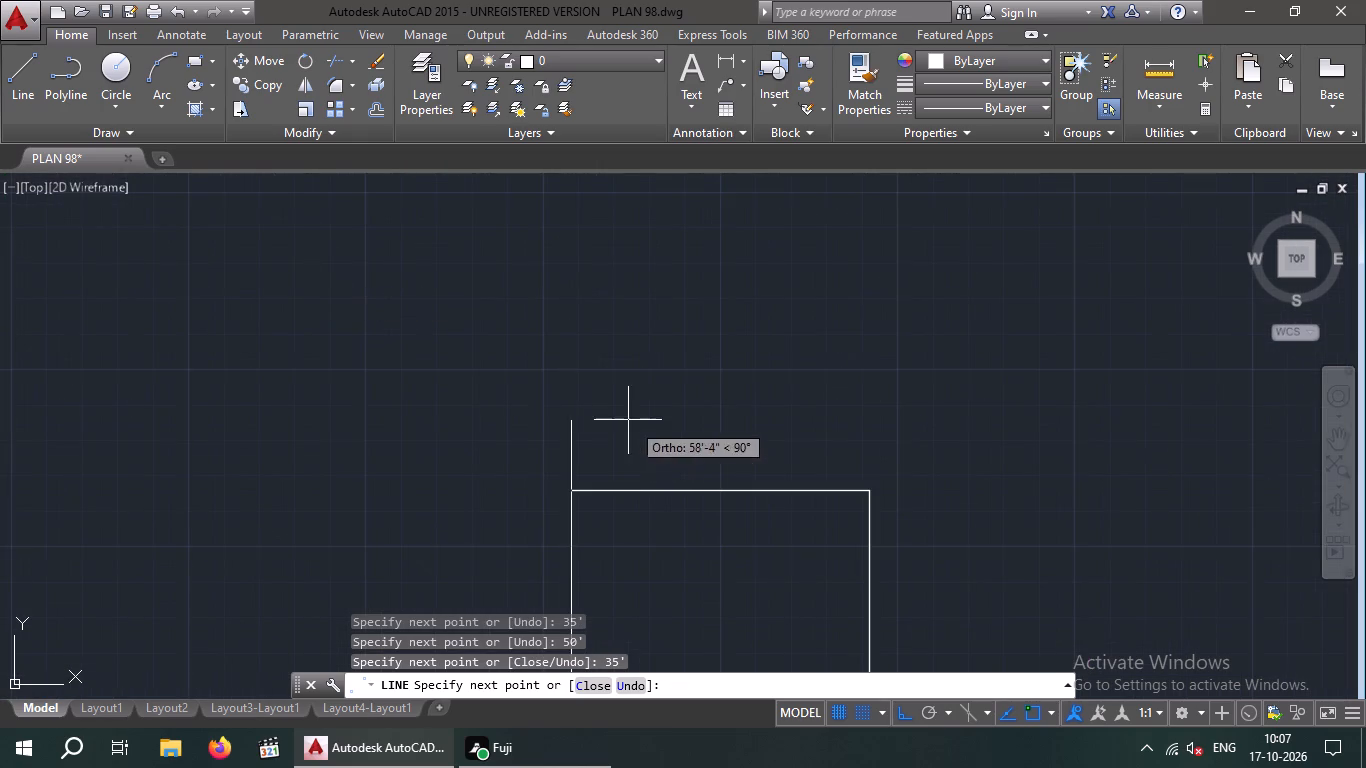
{"action": "middle_click_drag", "start_coordinate": [630, 419], "coordinate": [456, 206]}
{"action": "left_click", "coordinate": [396, 276]}
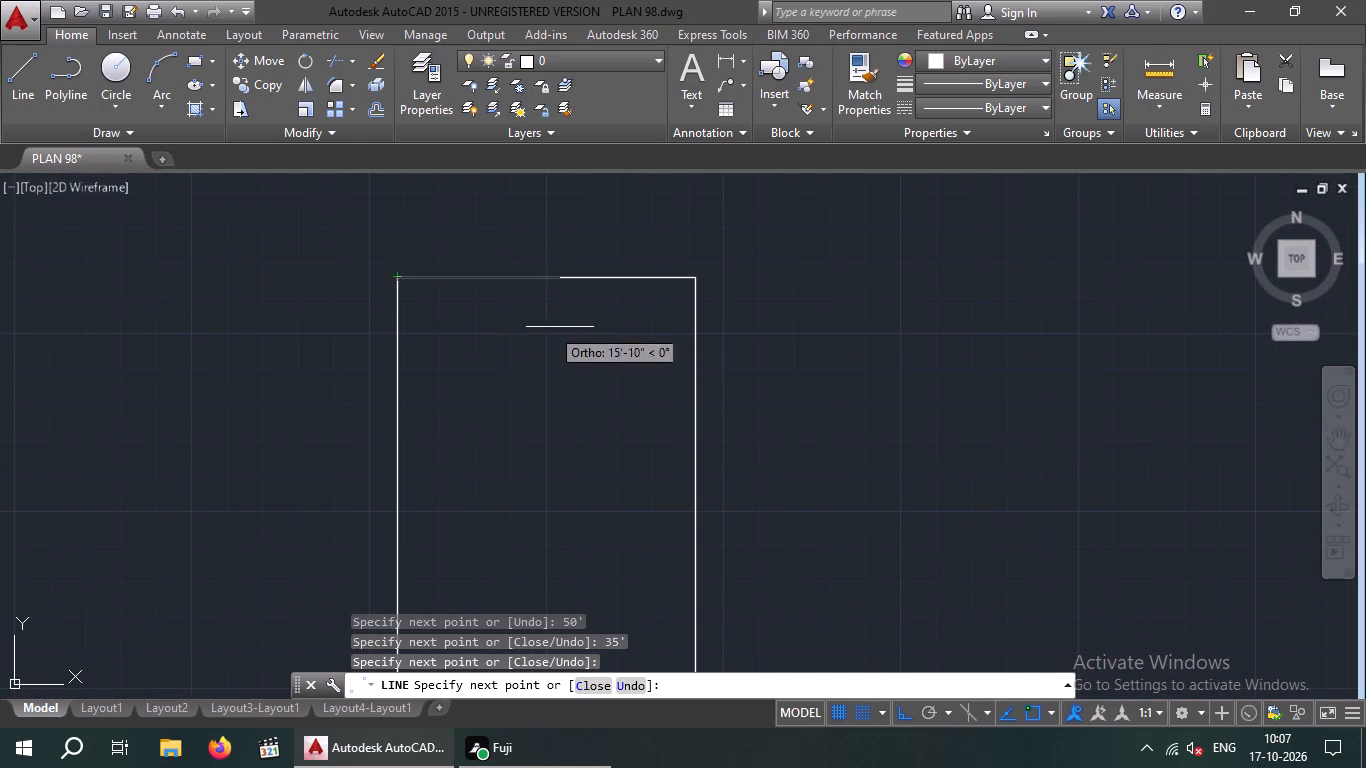
{"action": "key", "text": "Escape"}
{"action": "key", "text": "Escape"}
{"action": "key", "text": "Escape"}
{"action": "middle_click_drag", "start_coordinate": [473, 297], "coordinate": [467, 147]}
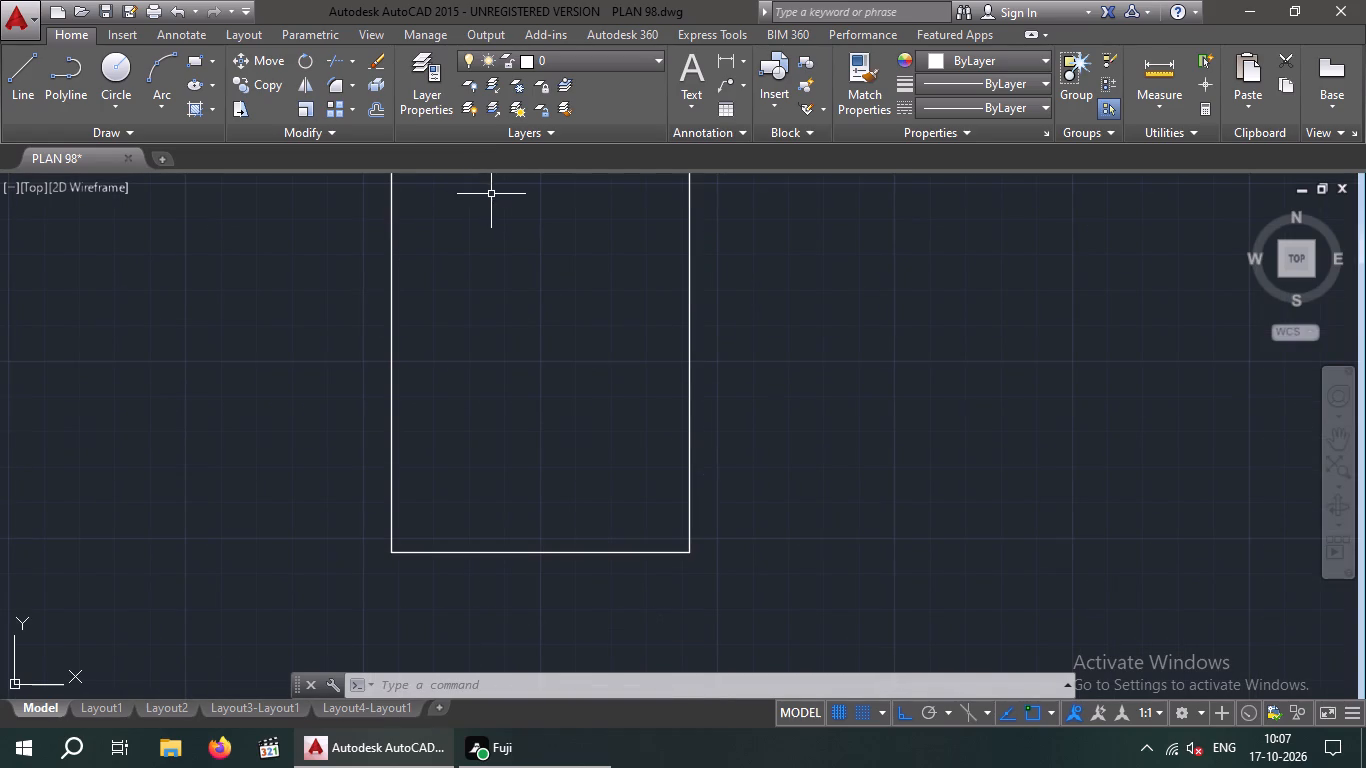
{"action": "key", "text": "Escape"}
{"action": "key", "text": "Escape"}
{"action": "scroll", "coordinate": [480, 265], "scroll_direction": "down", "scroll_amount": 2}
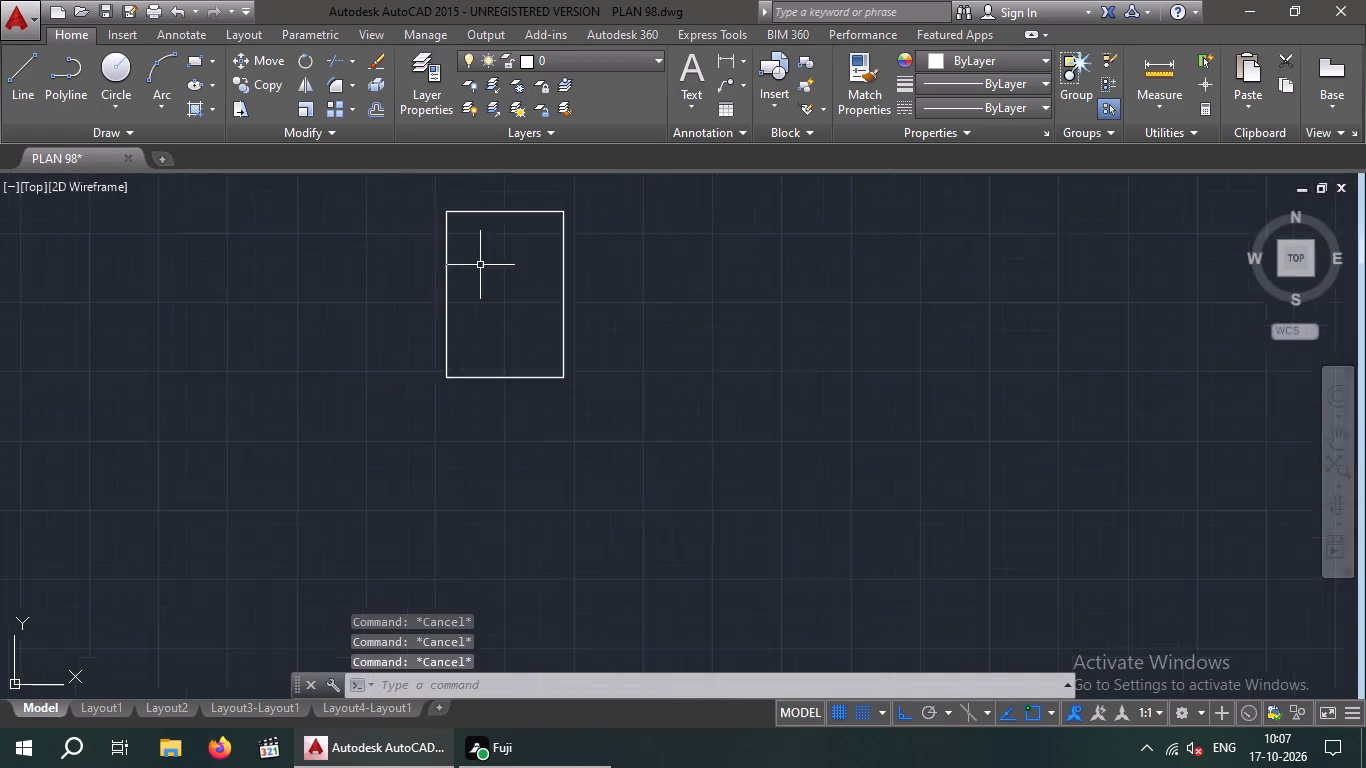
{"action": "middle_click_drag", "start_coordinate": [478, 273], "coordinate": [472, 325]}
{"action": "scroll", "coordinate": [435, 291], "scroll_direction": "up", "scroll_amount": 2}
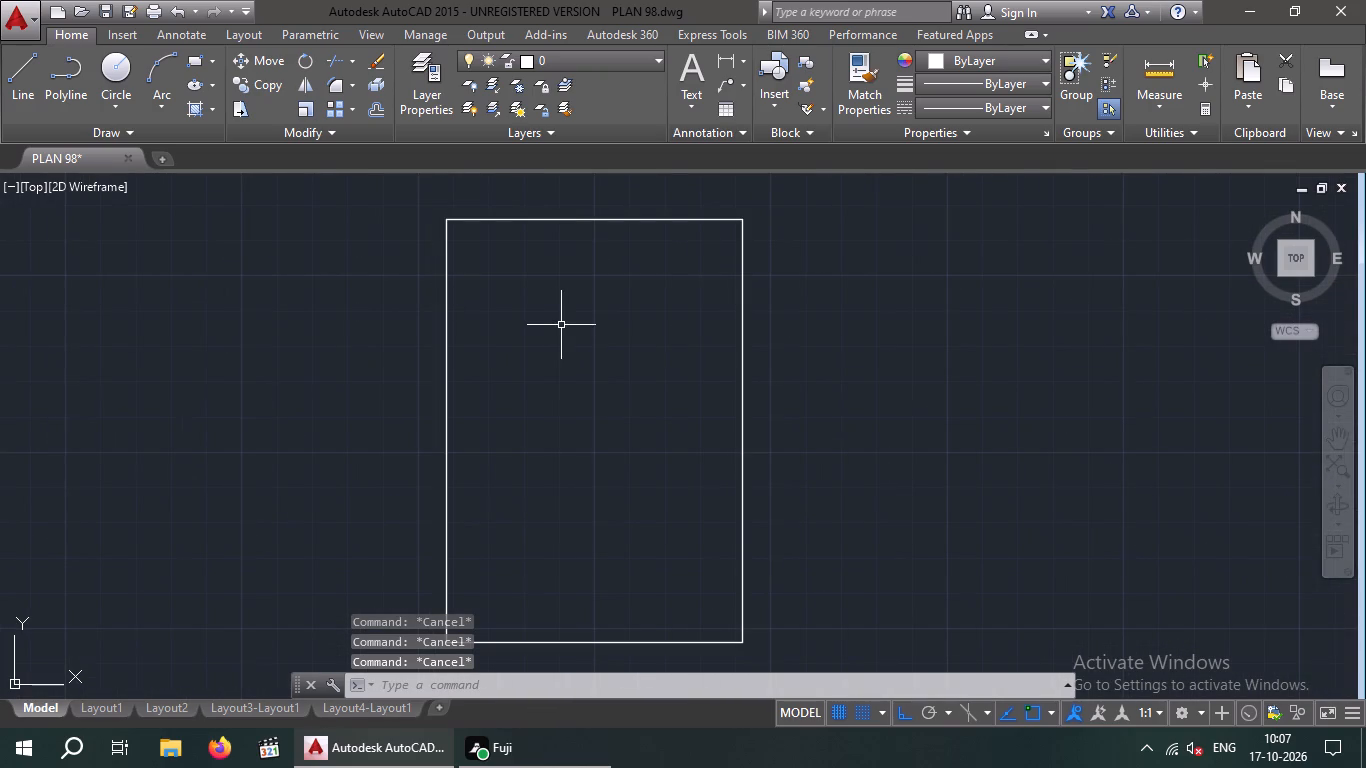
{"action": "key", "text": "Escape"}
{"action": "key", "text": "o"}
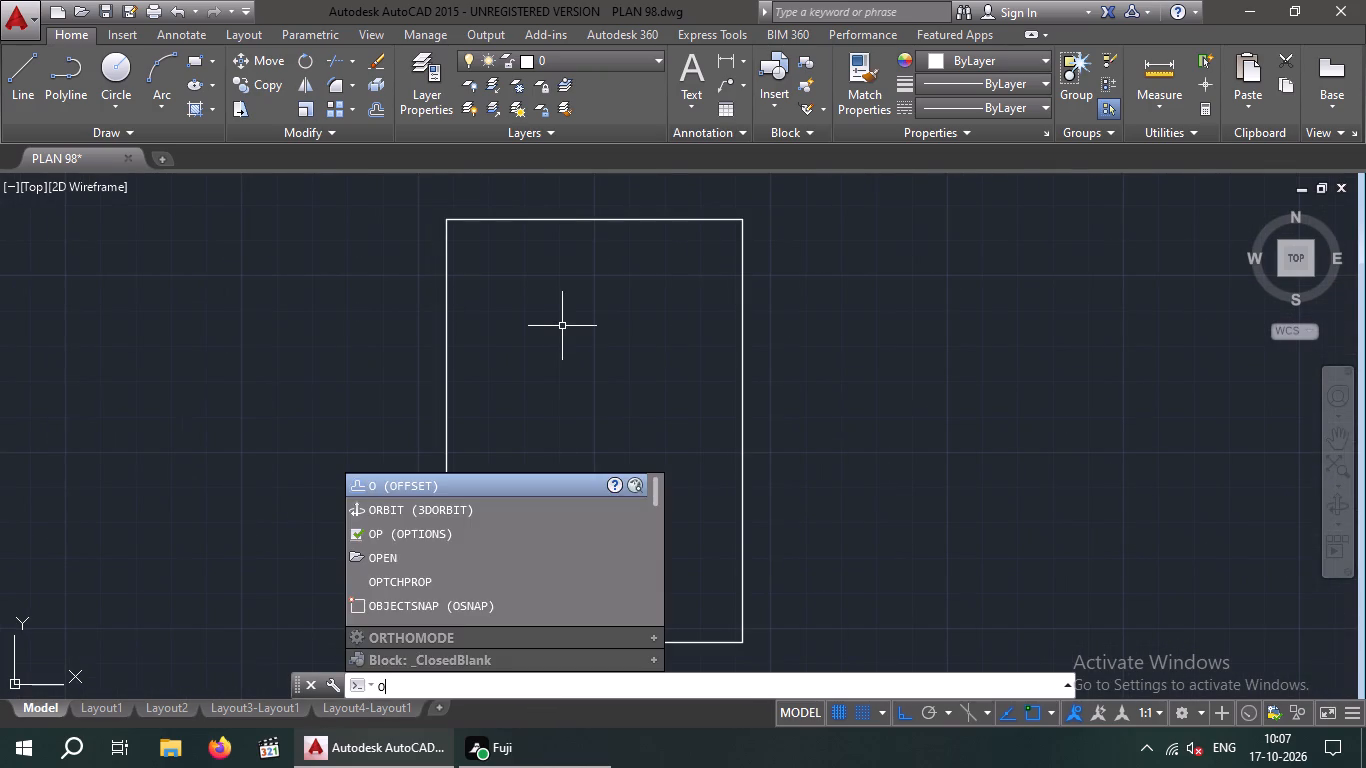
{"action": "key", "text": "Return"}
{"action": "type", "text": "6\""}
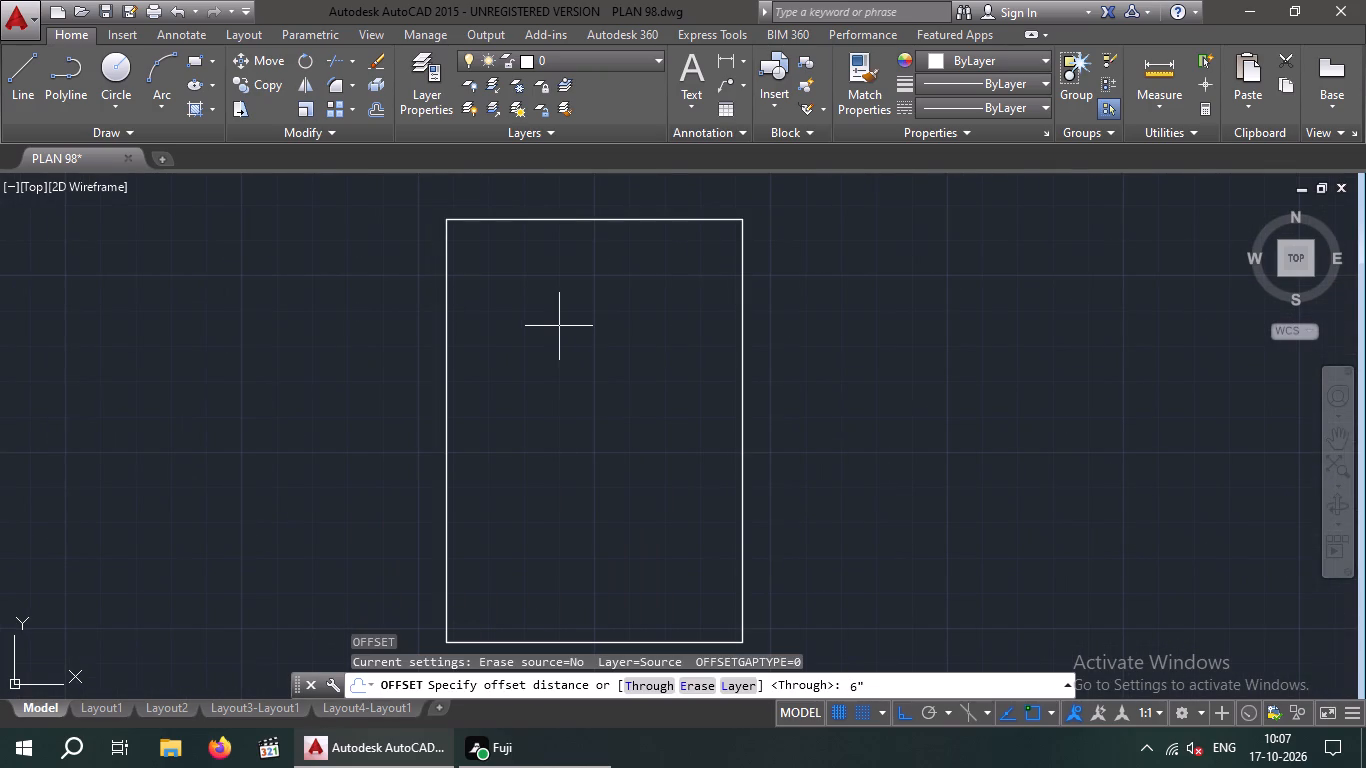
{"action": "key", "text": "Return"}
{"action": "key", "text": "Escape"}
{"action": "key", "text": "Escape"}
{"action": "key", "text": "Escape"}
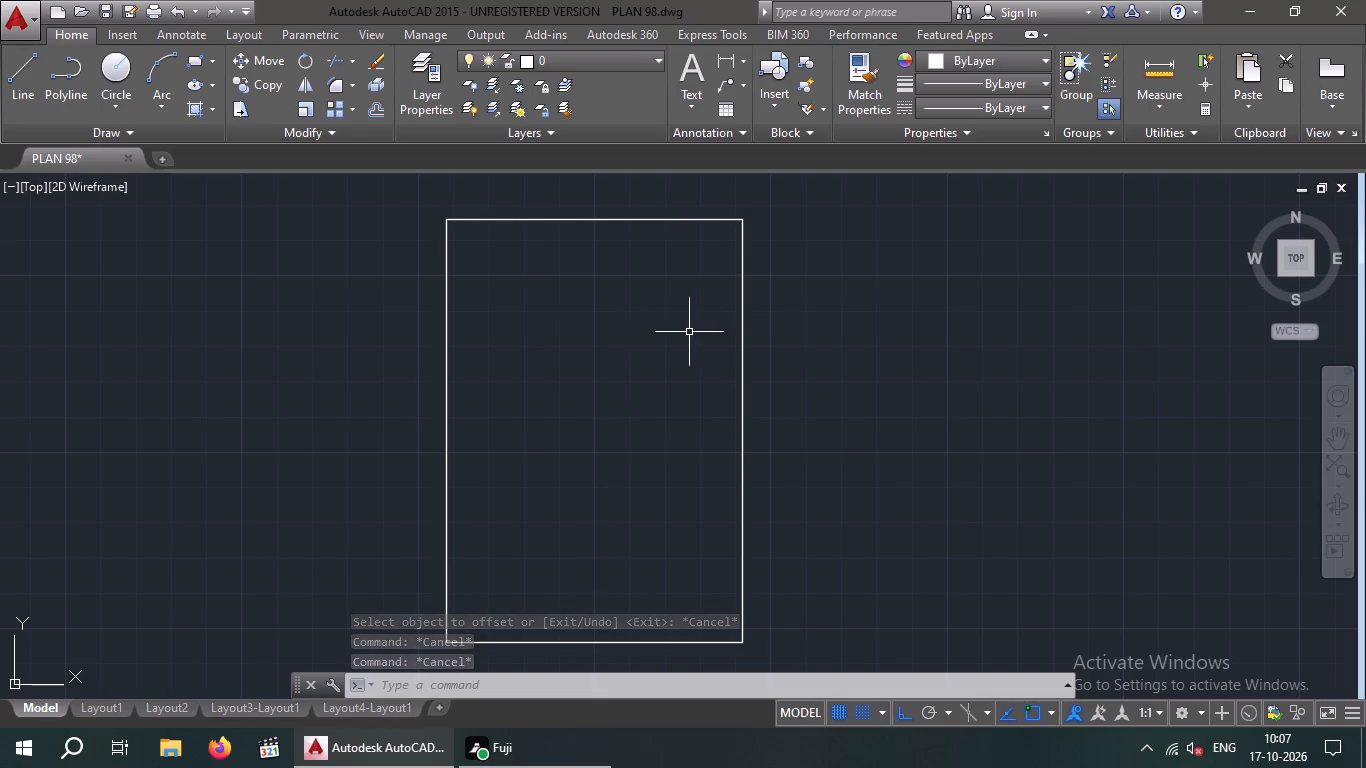
Offset the outline's left and top lines 6" inward.
{"action": "key", "text": "o"}
{"action": "key", "text": "Return"}
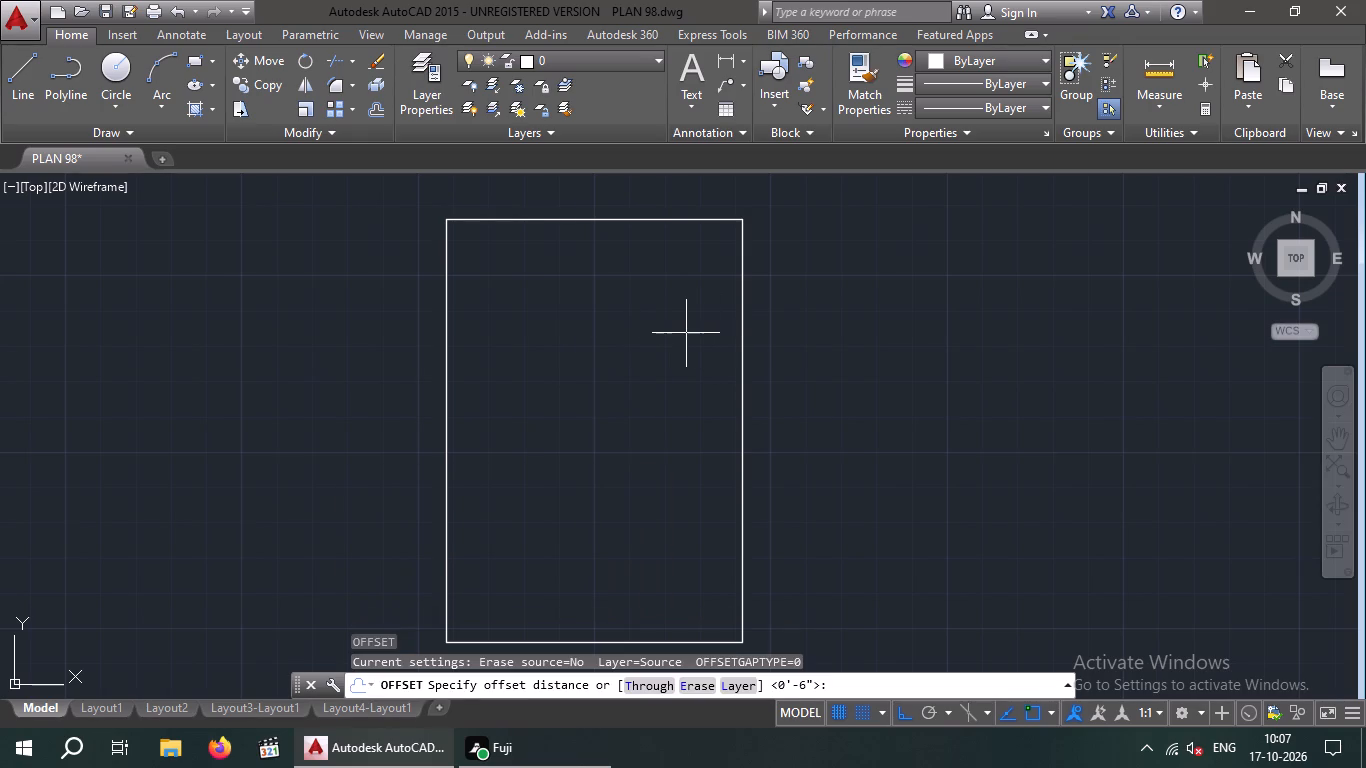
{"action": "type", "text": "6\""}
{"action": "key", "text": "Return"}
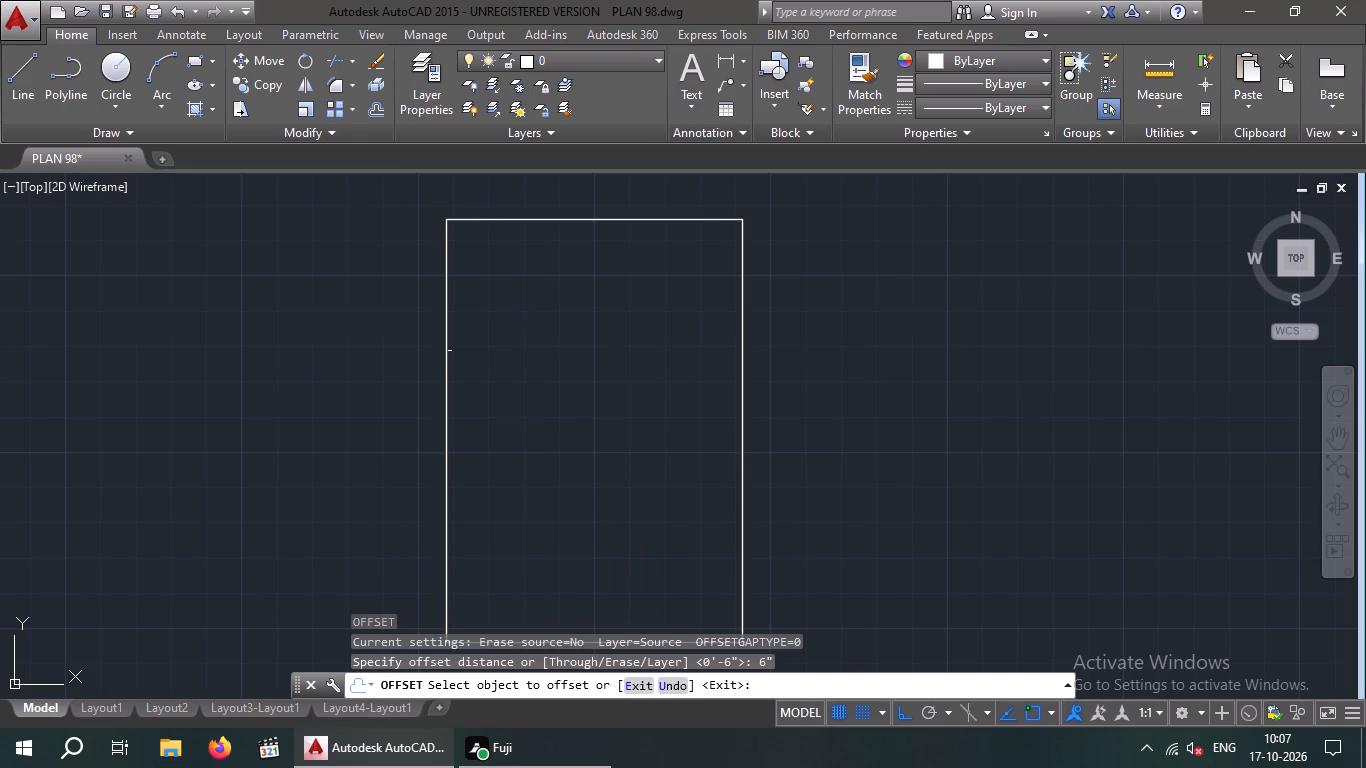
{"action": "left_click_drag", "start_coordinate": [444, 367], "coordinate": [457, 370]}
{"action": "left_click", "coordinate": [505, 377]}
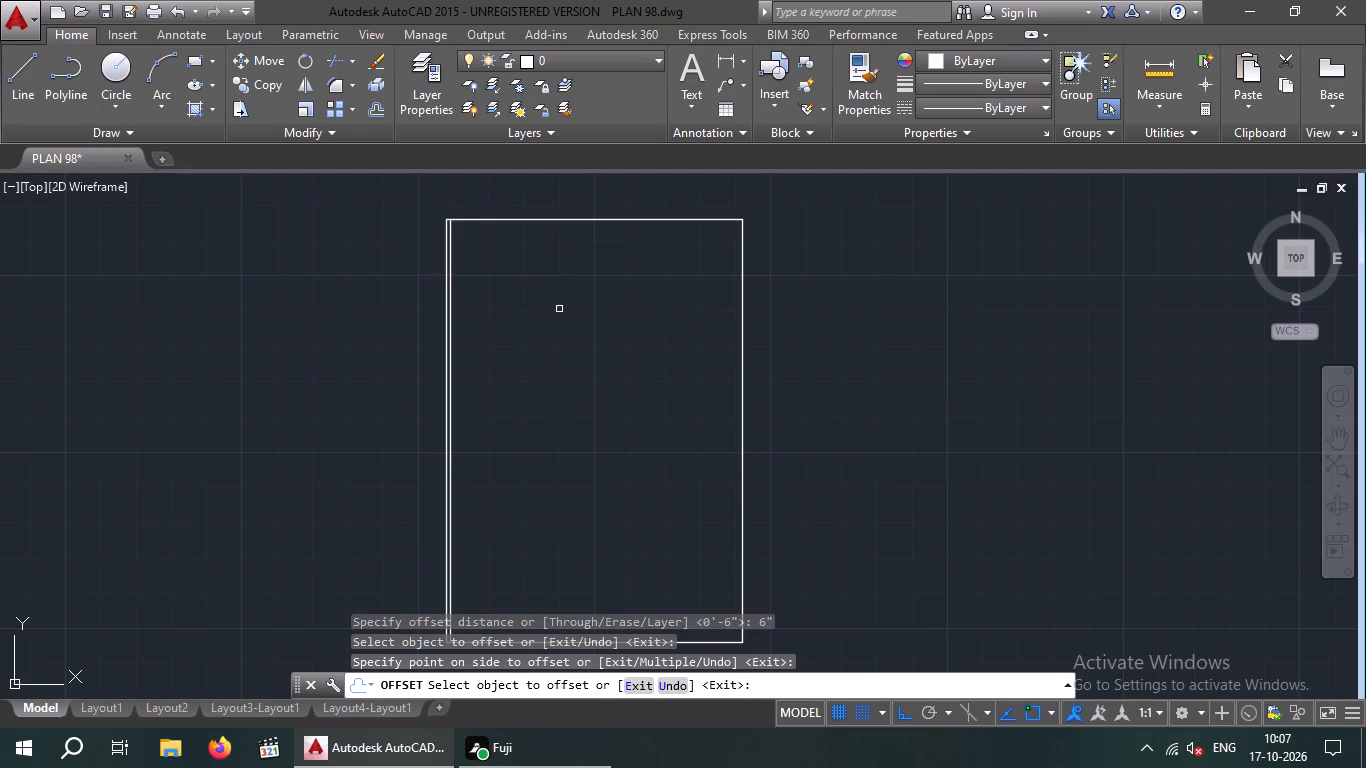
{"action": "left_click_drag", "start_coordinate": [560, 221], "coordinate": [561, 244]}
{"action": "left_click_drag", "start_coordinate": [562, 261], "coordinate": [564, 272]}
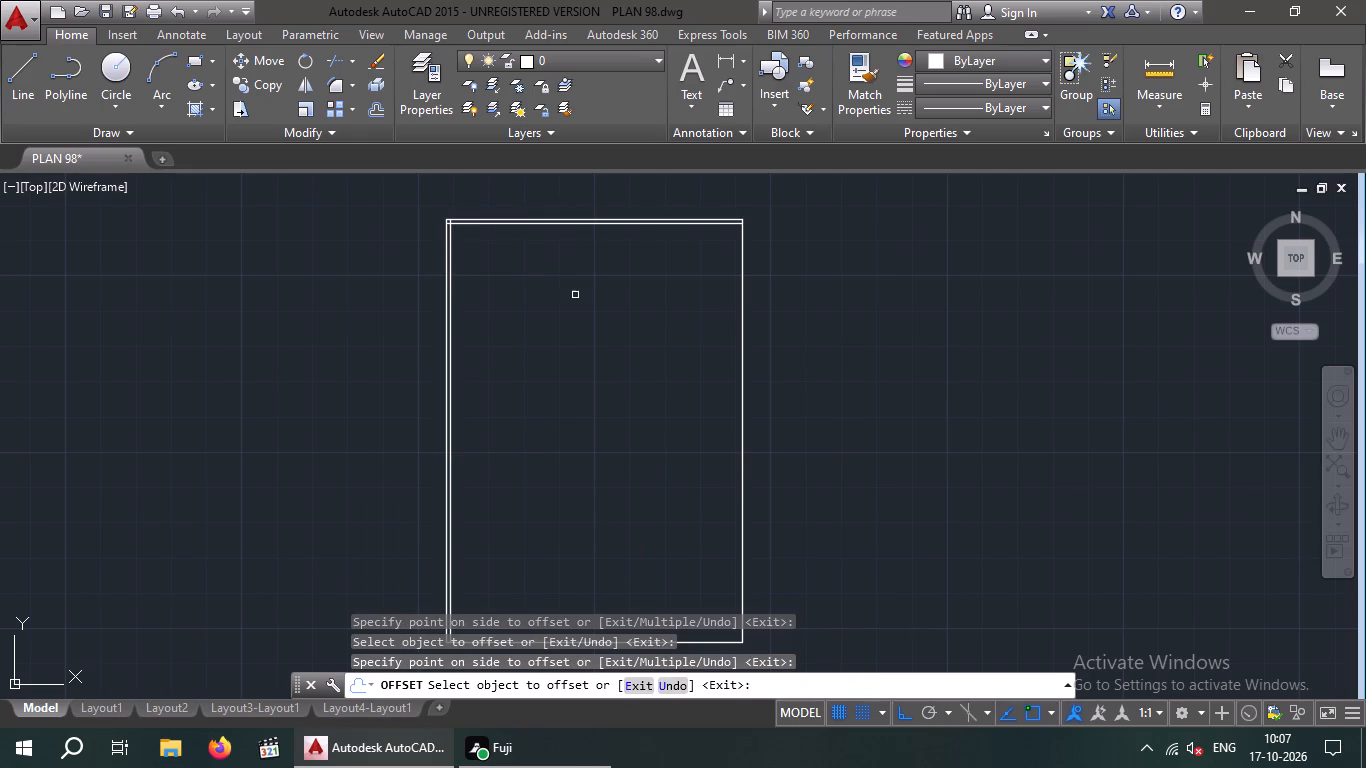
{"action": "key", "text": "Escape"}
{"action": "key", "text": "Escape"}
{"action": "key", "text": "Escape"}
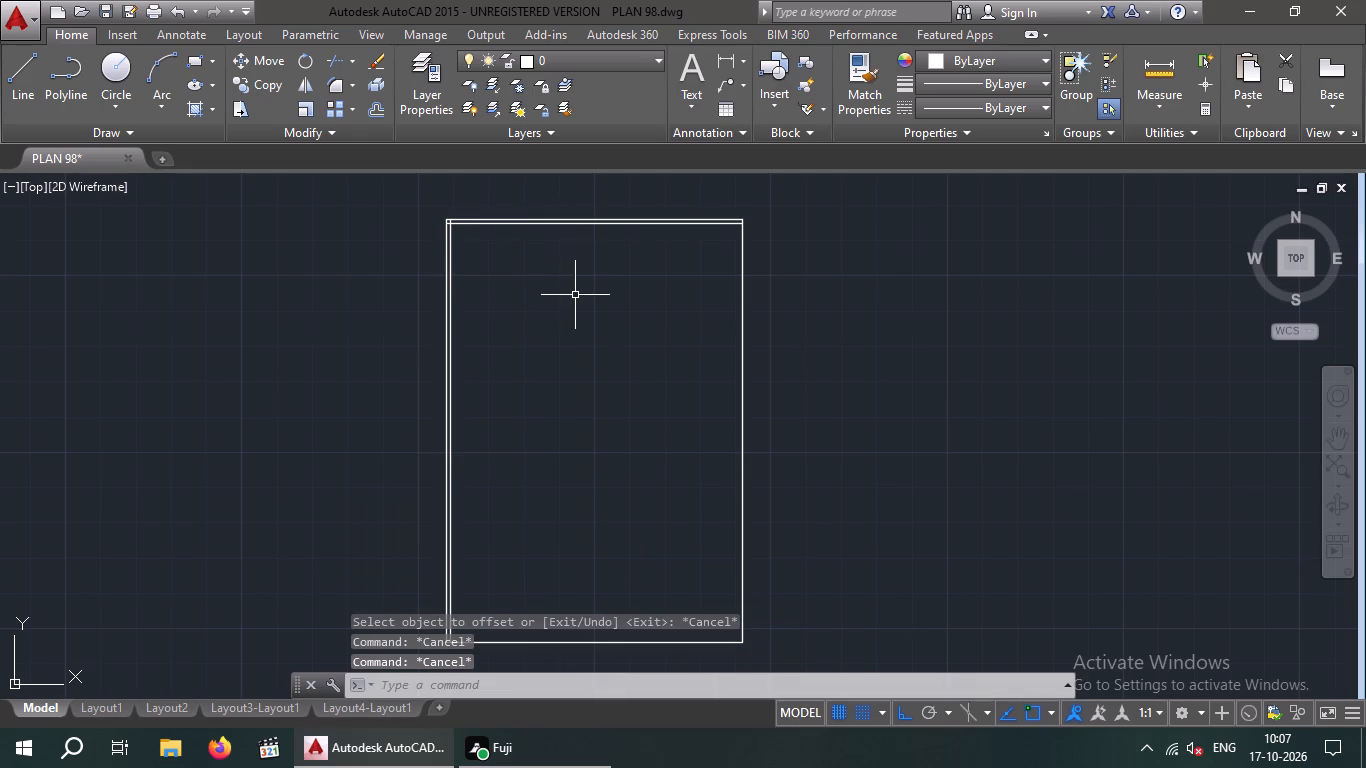
Offset the inner top line 3' down into the outline.
{"action": "key", "text": "o"}
{"action": "key", "text": "Return"}
{"action": "type", "text": "33"}
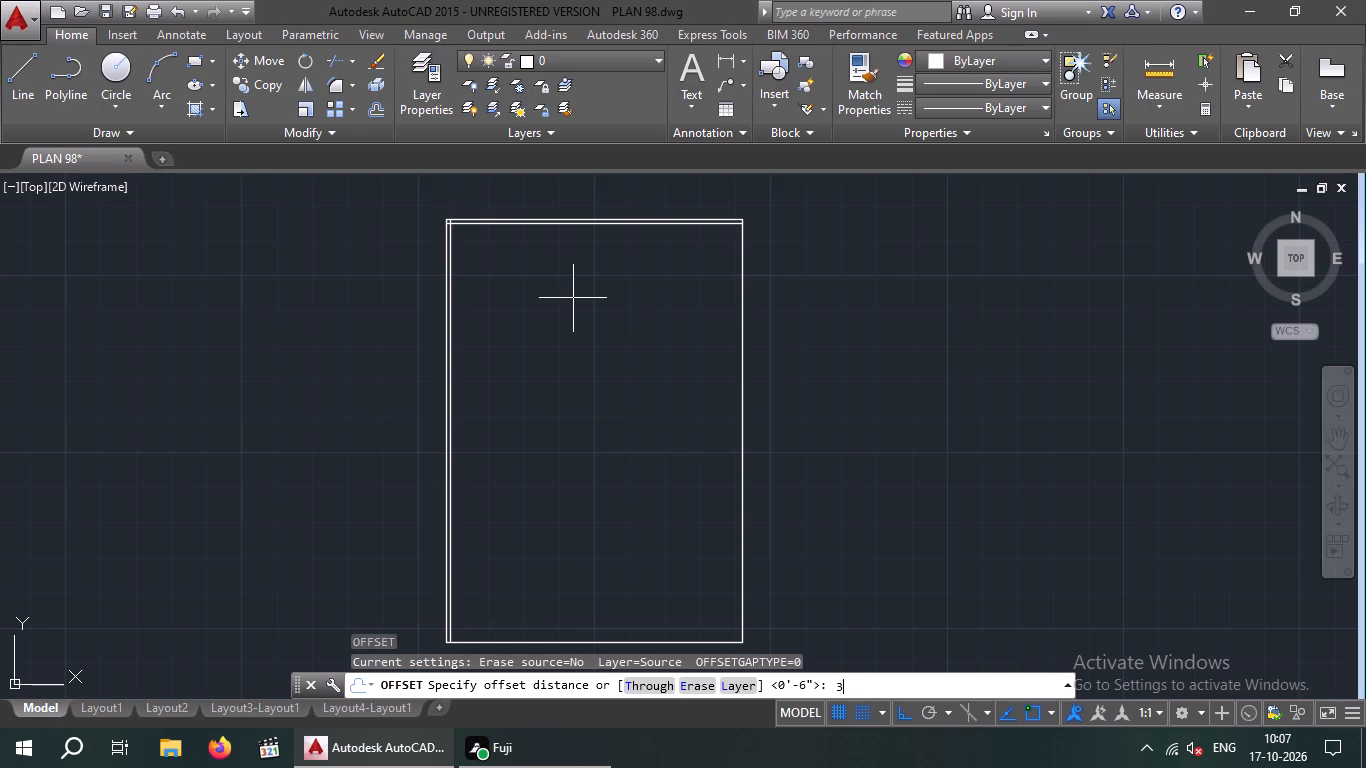
{"action": "key", "text": "BackSpace"}
{"action": "key", "text": "apostrophe"}
{"action": "key", "text": "Return"}
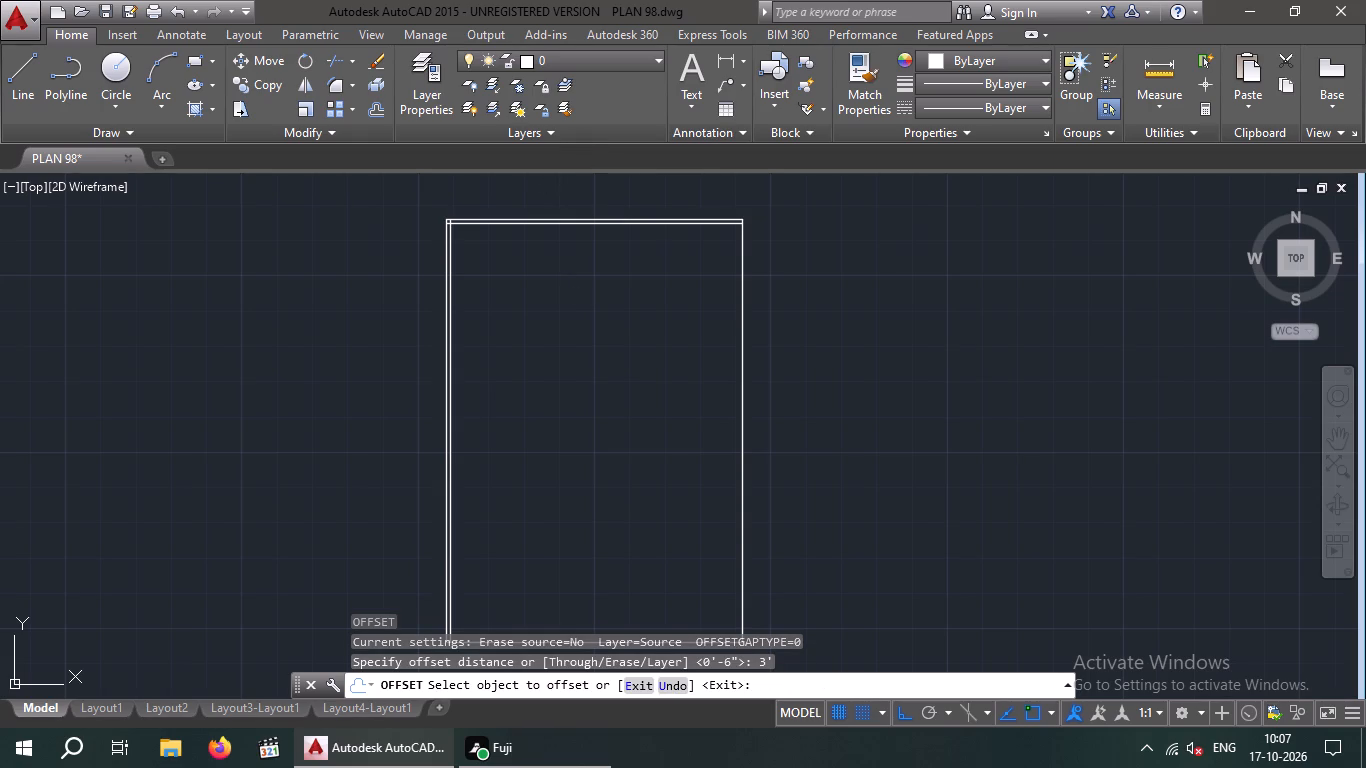
{"action": "scroll", "coordinate": [558, 220], "scroll_direction": "up", "scroll_amount": 2}
{"action": "left_click_drag", "start_coordinate": [556, 230], "coordinate": [561, 247]}
{"action": "left_click", "coordinate": [591, 386]}
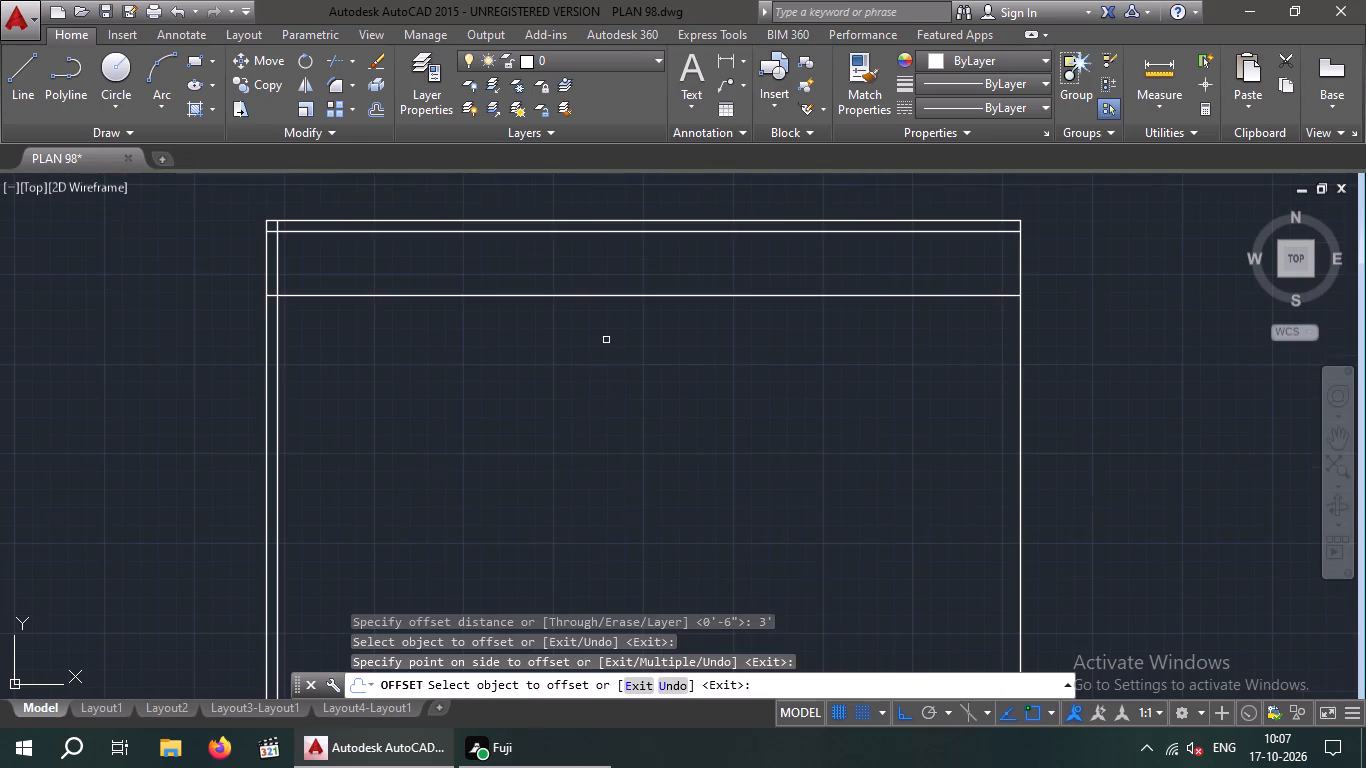
{"action": "scroll", "coordinate": [606, 339], "scroll_direction": "down", "scroll_amount": 2}
{"action": "key", "text": "Escape"}
{"action": "key", "text": "Escape"}
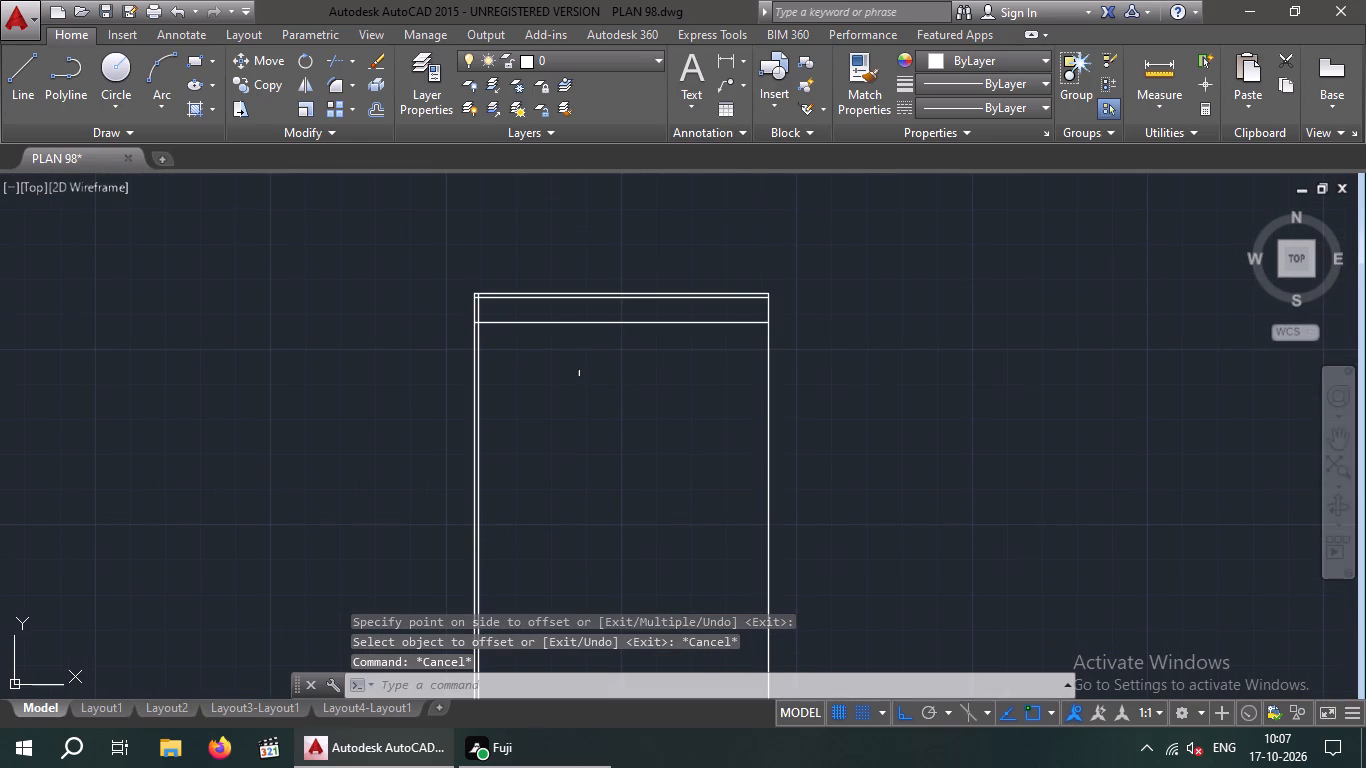
Offset the lowest of the three horizontal lines near the outline's top by 9" downward.
{"action": "key", "text": "o"}
{"action": "key", "text": "Return"}
{"action": "key", "text": "9"}
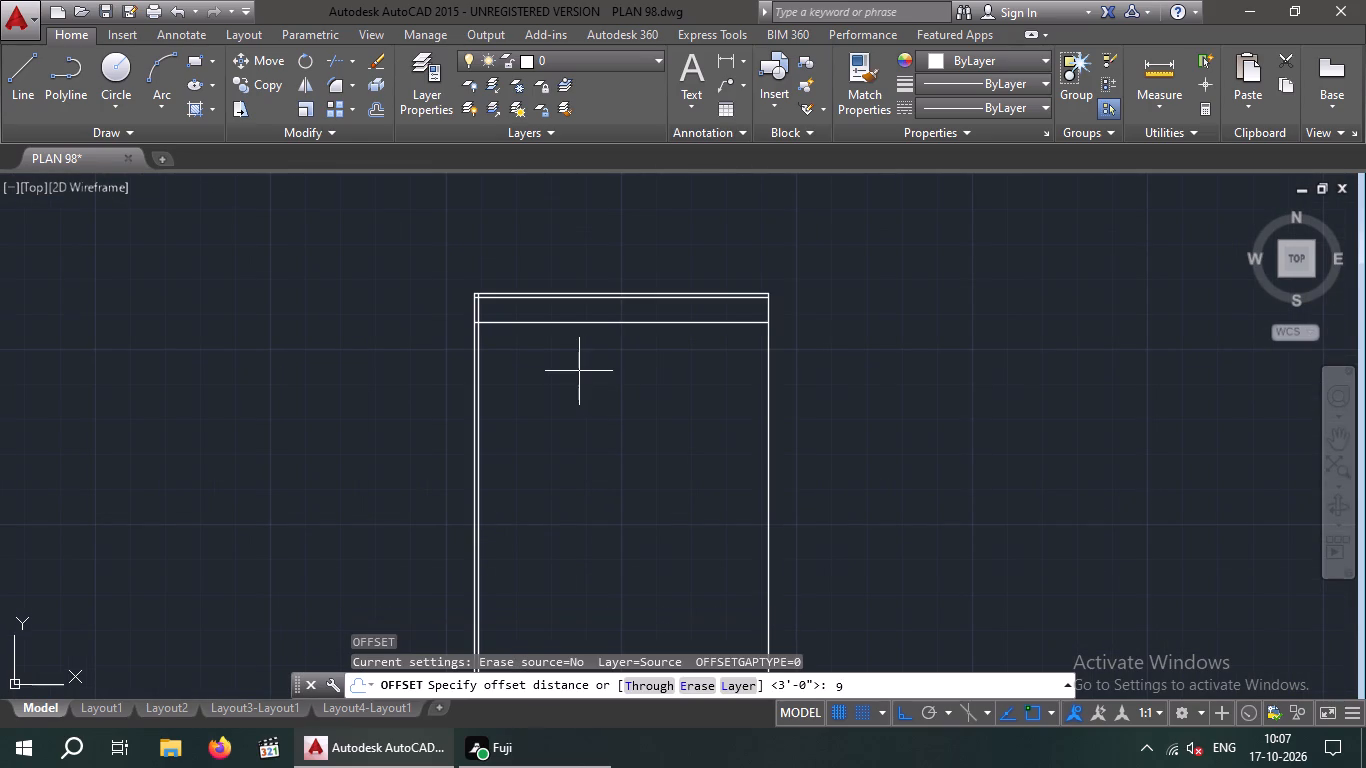
{"action": "key", "text": "shift+quotedbl"}
{"action": "key", "text": "Return"}
{"action": "left_click_drag", "start_coordinate": [587, 321], "coordinate": [588, 341]}
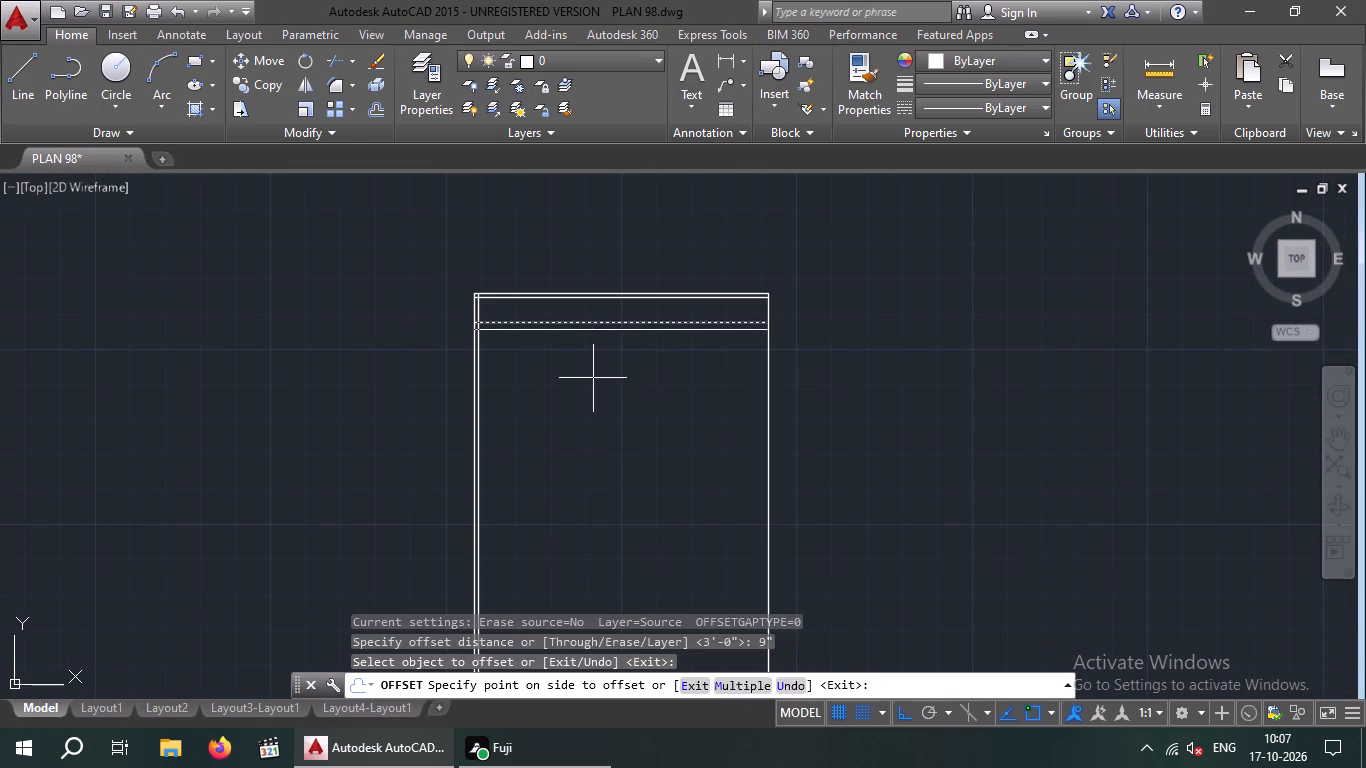
{"action": "left_click", "coordinate": [592, 379]}
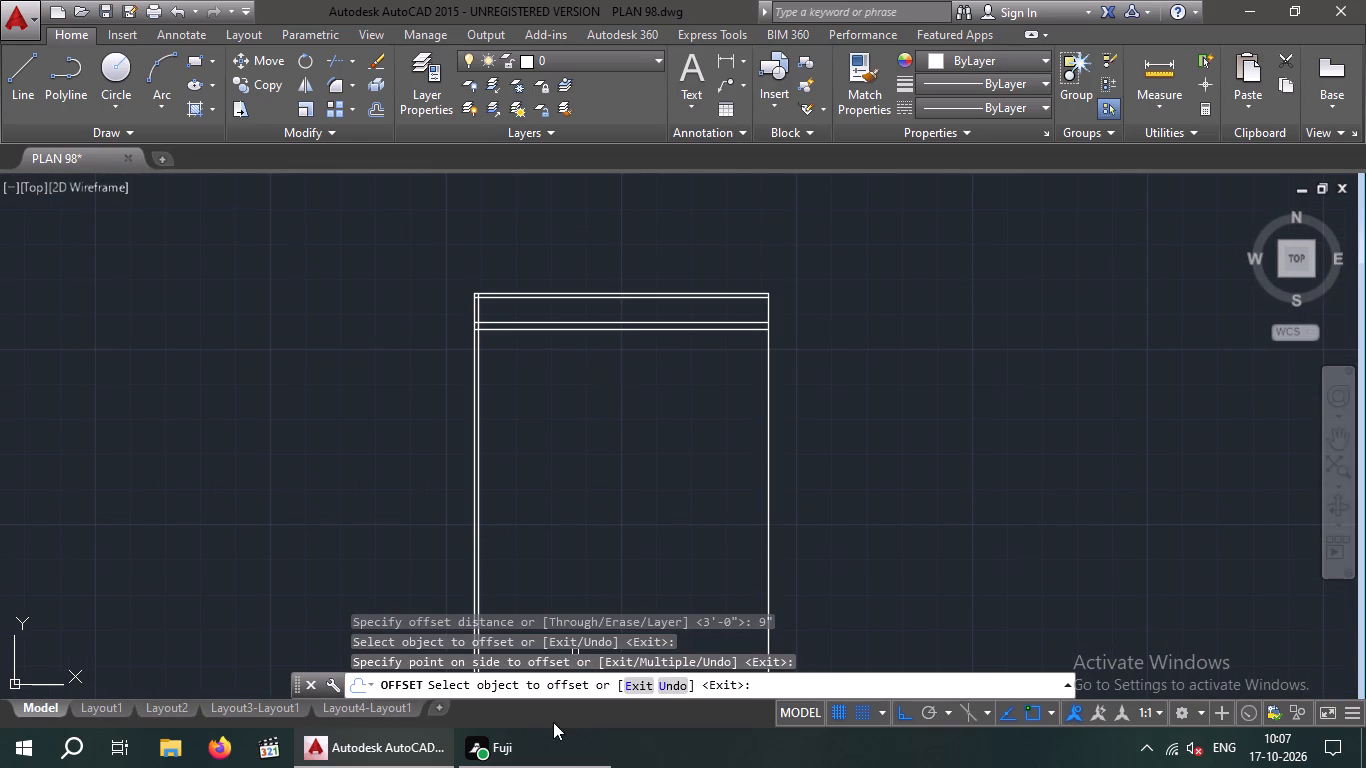
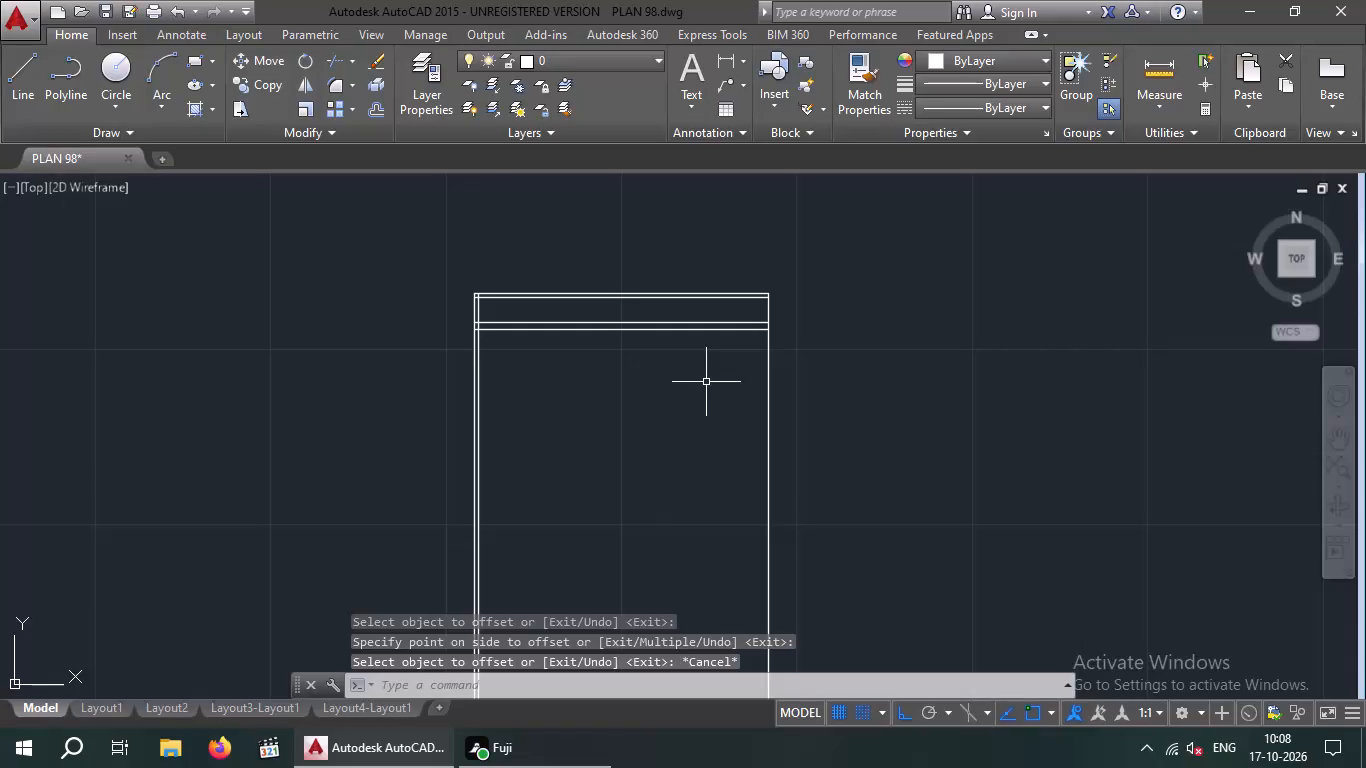
Offset the outline's right line 9" inward.
{"action": "key", "text": "o"}
{"action": "key", "text": "Return"}
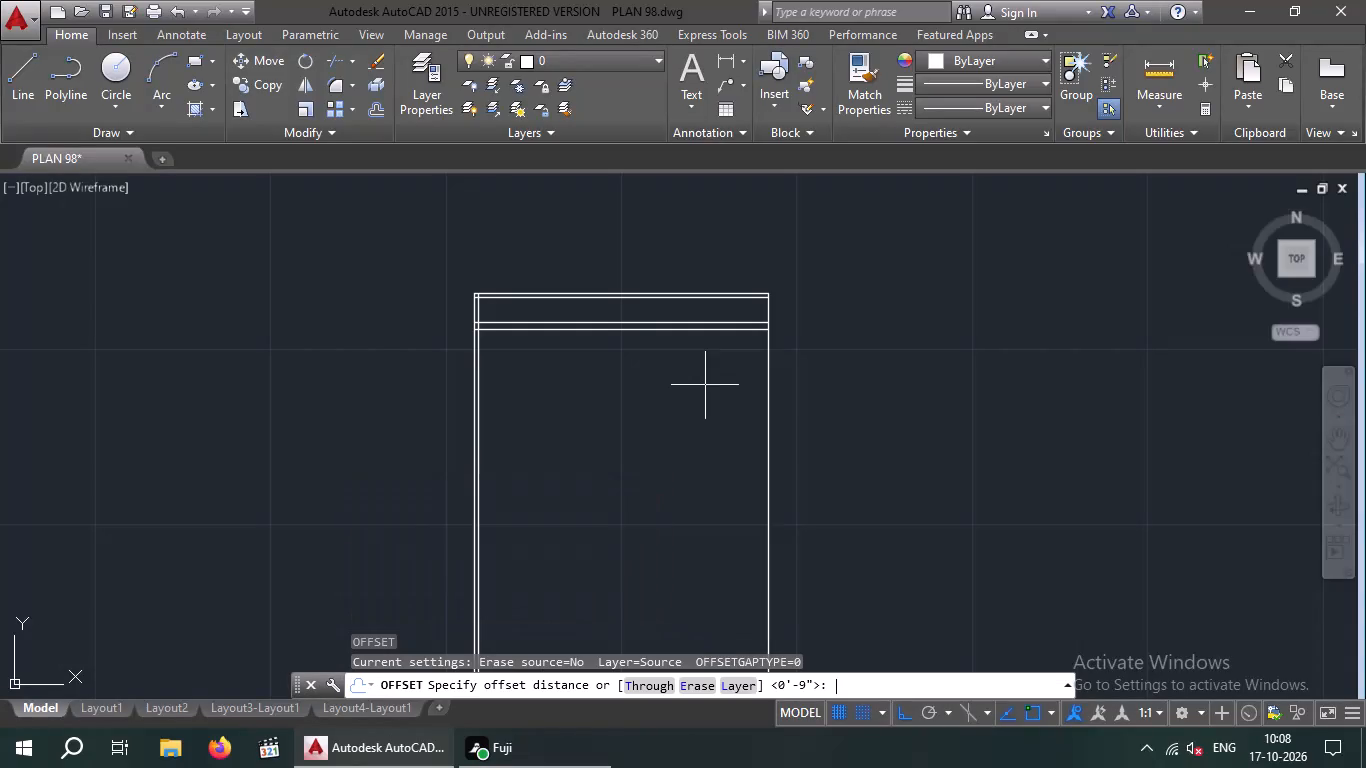
{"action": "type", "text": "9\""}
{"action": "key", "text": "Return"}
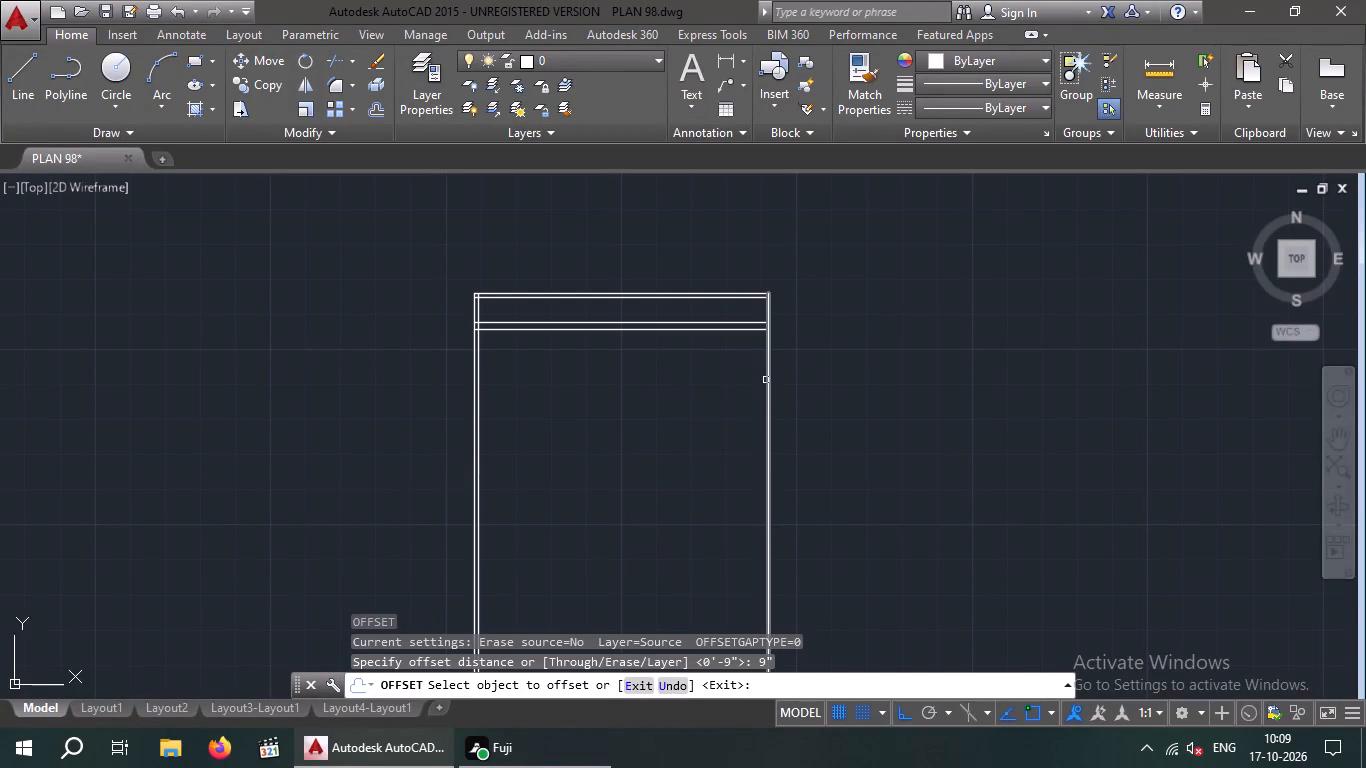
{"action": "left_click", "coordinate": [768, 378]}
{"action": "left_click", "coordinate": [743, 384]}
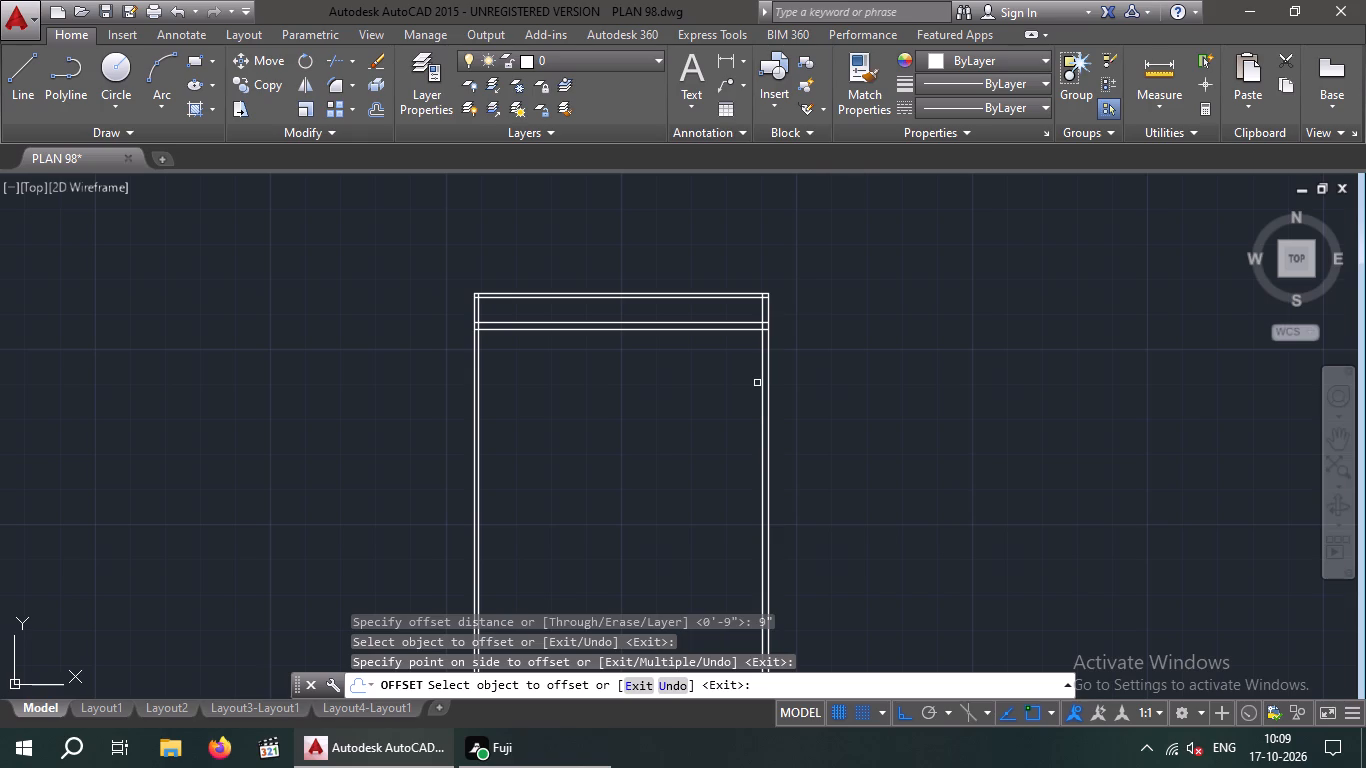
{"action": "key", "text": "Escape"}
{"action": "key", "text": "Escape"}
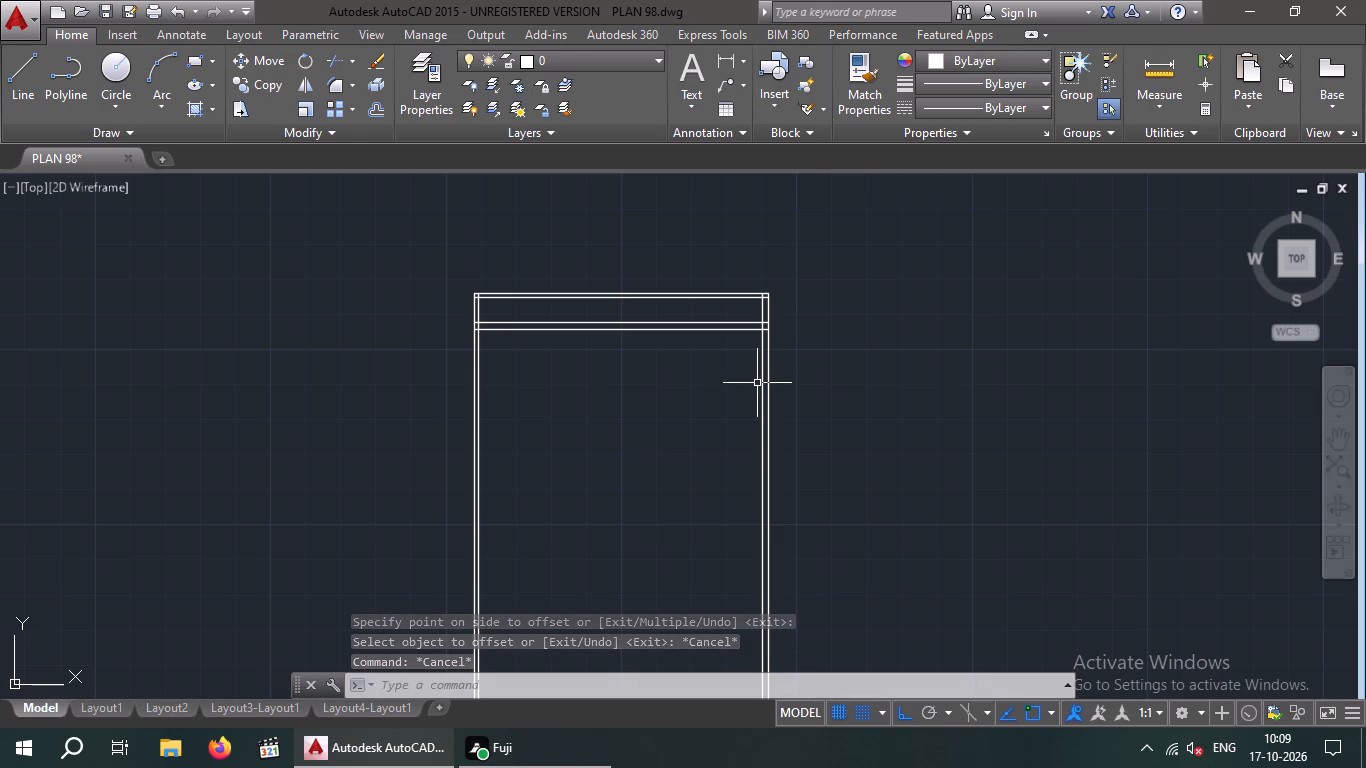
{"action": "key", "text": "Escape"}
{"action": "key", "text": "Escape"}
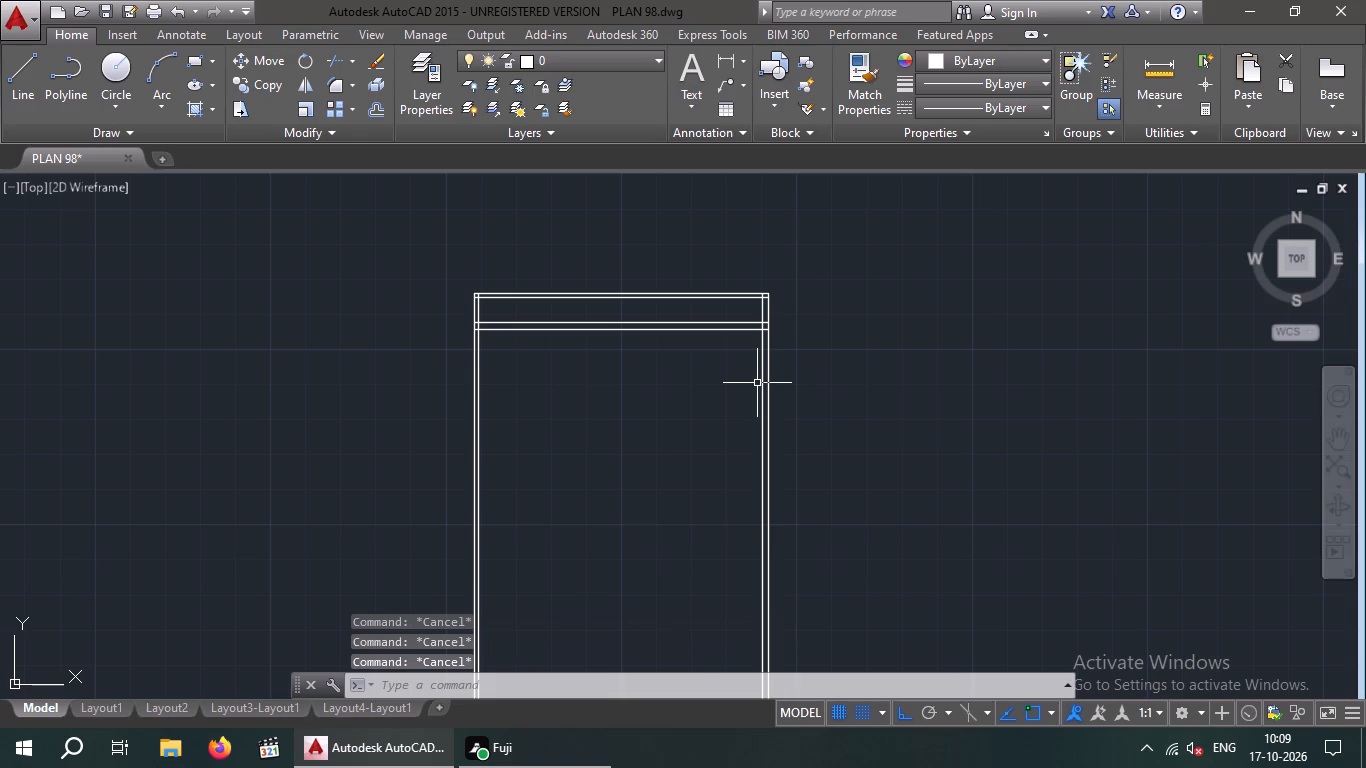
Offset the inner right vertical line 7' to the left, into the outline.
{"action": "key", "text": "o"}
{"action": "key", "text": "Return"}
{"action": "type", "text": "7'"}
{"action": "key", "text": "Return"}
{"action": "scroll", "coordinate": [758, 354], "scroll_direction": "up", "scroll_amount": 3}
{"action": "left_click", "coordinate": [776, 337]}
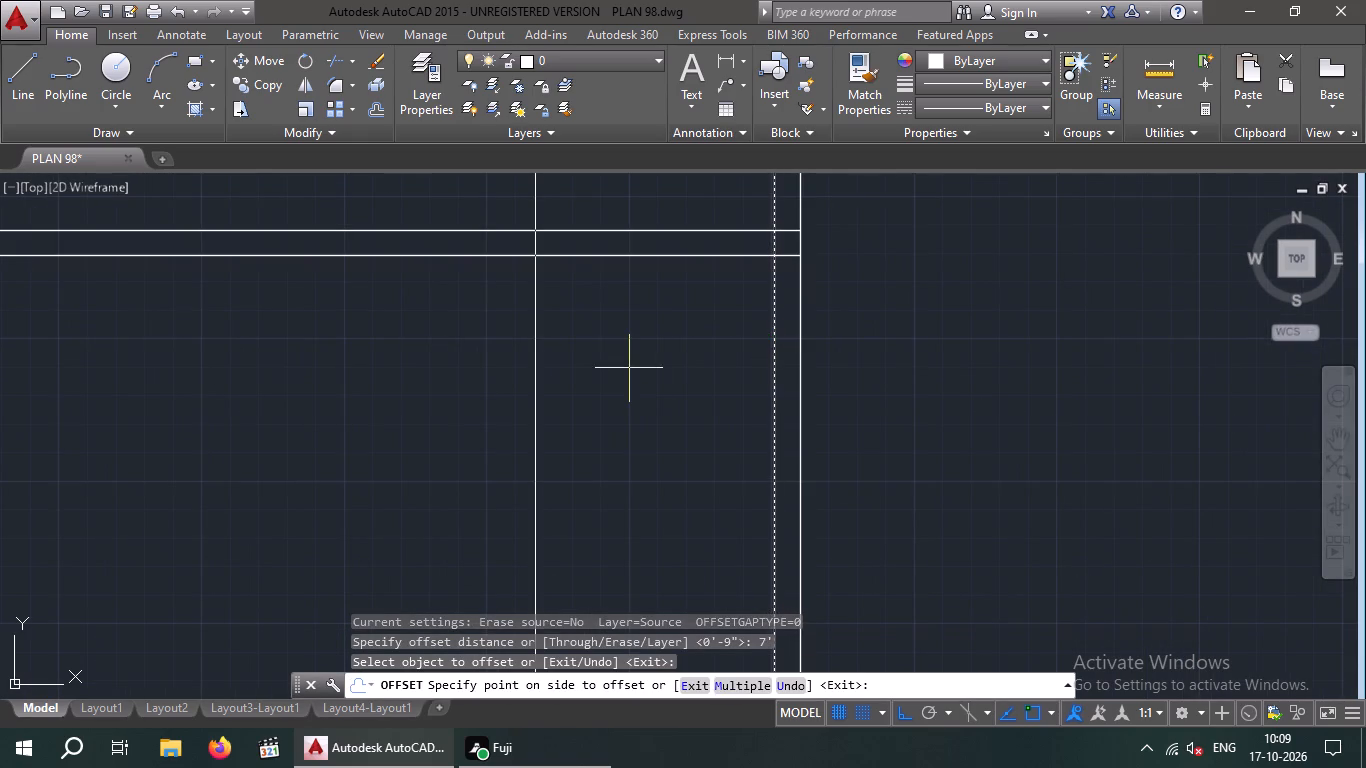
{"action": "left_click", "coordinate": [642, 361]}
{"action": "scroll", "coordinate": [641, 363], "scroll_direction": "down", "scroll_amount": 4}
{"action": "key", "text": "Escape"}
{"action": "key", "text": "Escape"}
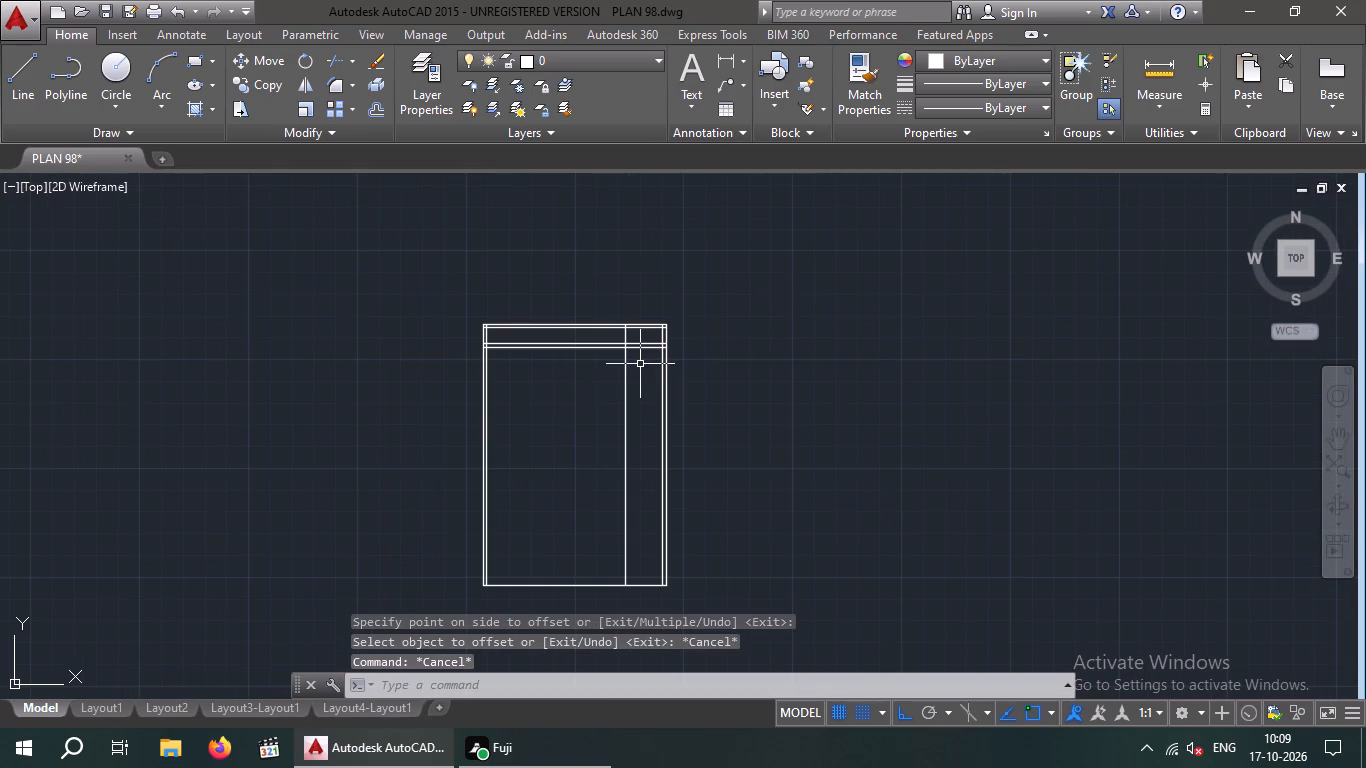
Offset the vertical line that lies 7' inside the right wall by 9" to the left.
{"action": "key", "text": "o"}
{"action": "key", "text": "Return"}
{"action": "type", "text": "9\""}
{"action": "key", "text": "Return"}
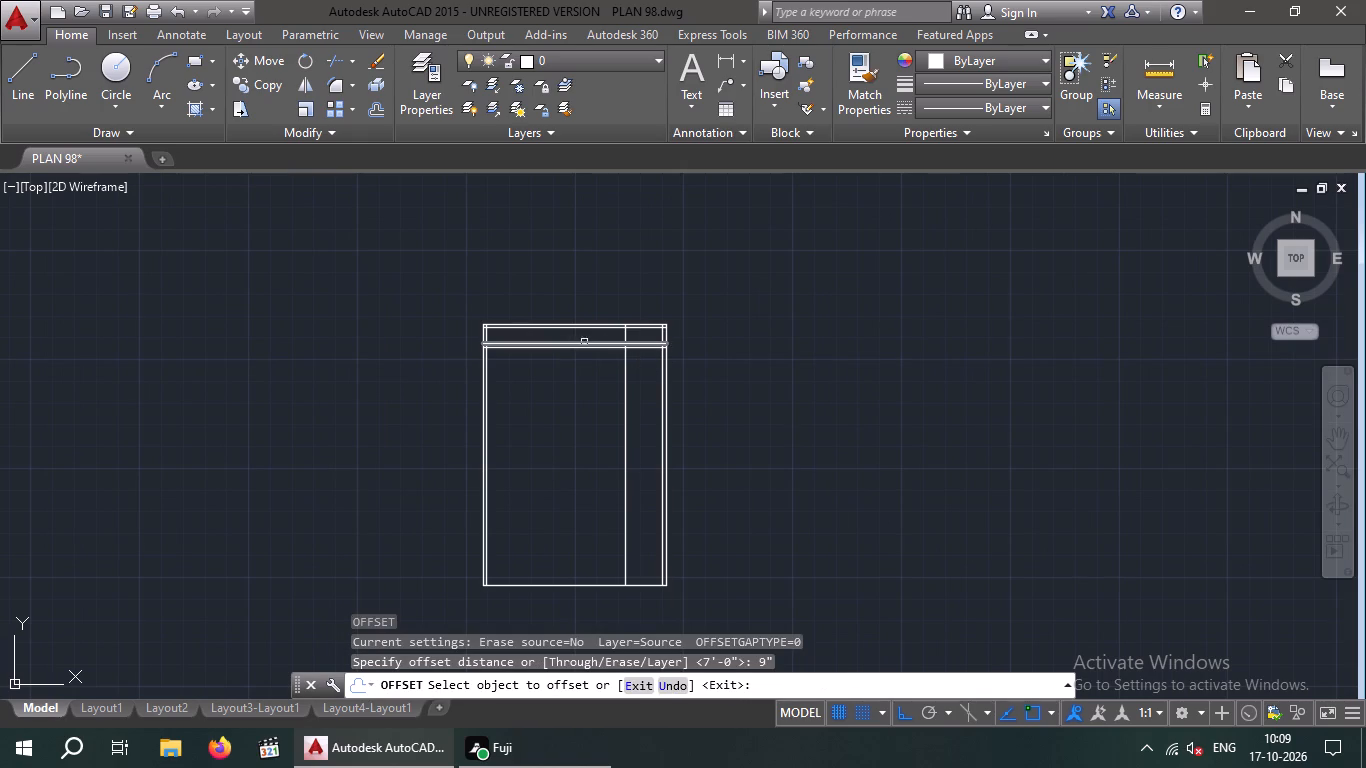
{"action": "left_click", "coordinate": [626, 363]}
{"action": "left_click", "coordinate": [615, 367]}
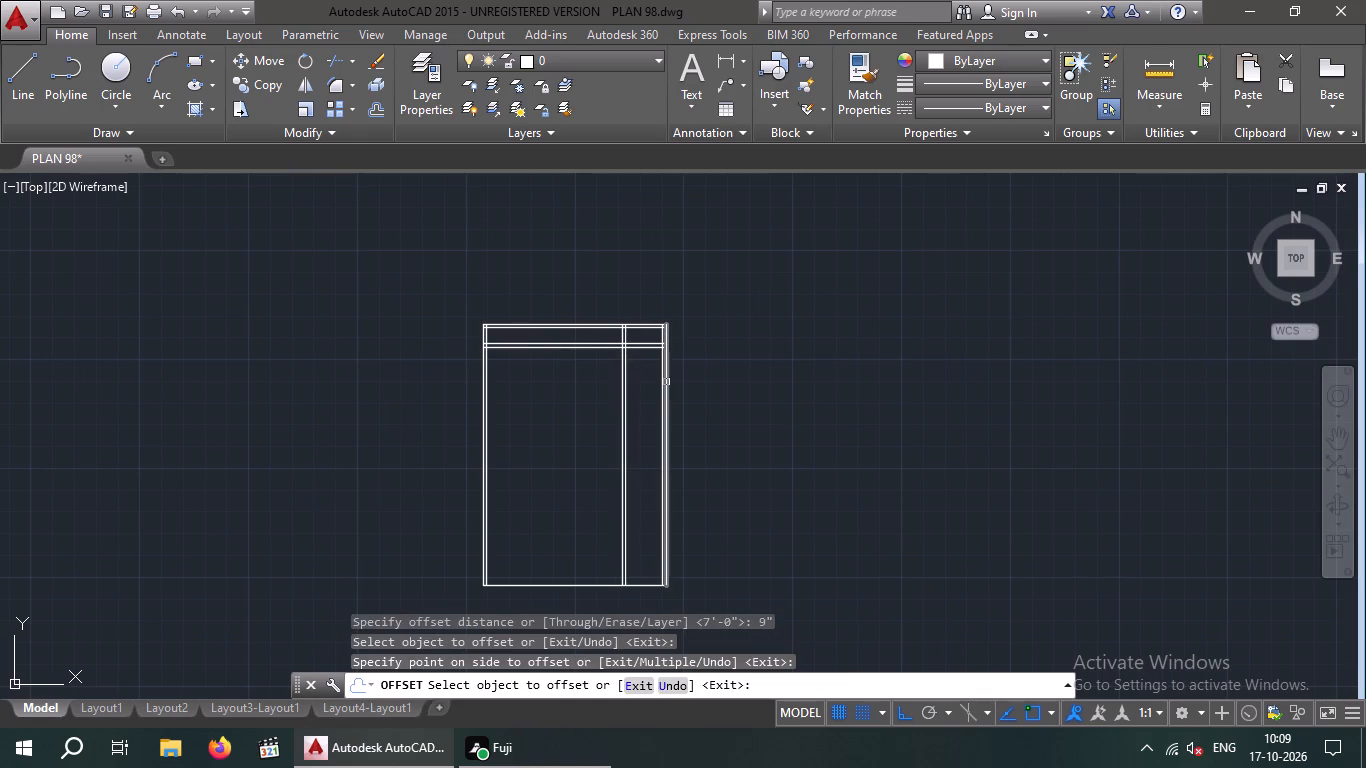
{"action": "key", "text": "Escape"}
{"action": "key", "text": "Escape"}
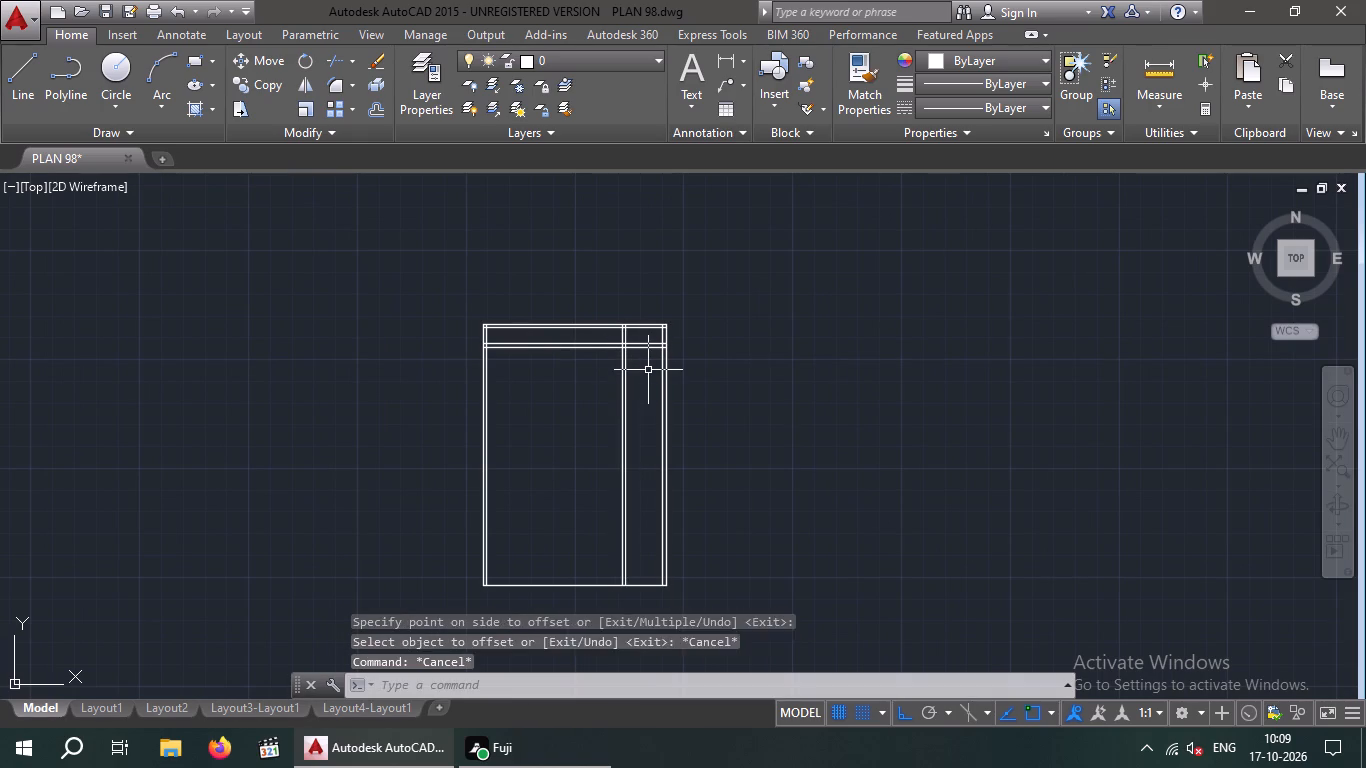
{"action": "key", "text": "Escape"}
Offset the inner top line 7' down into the outline.
{"action": "key", "text": "o"}
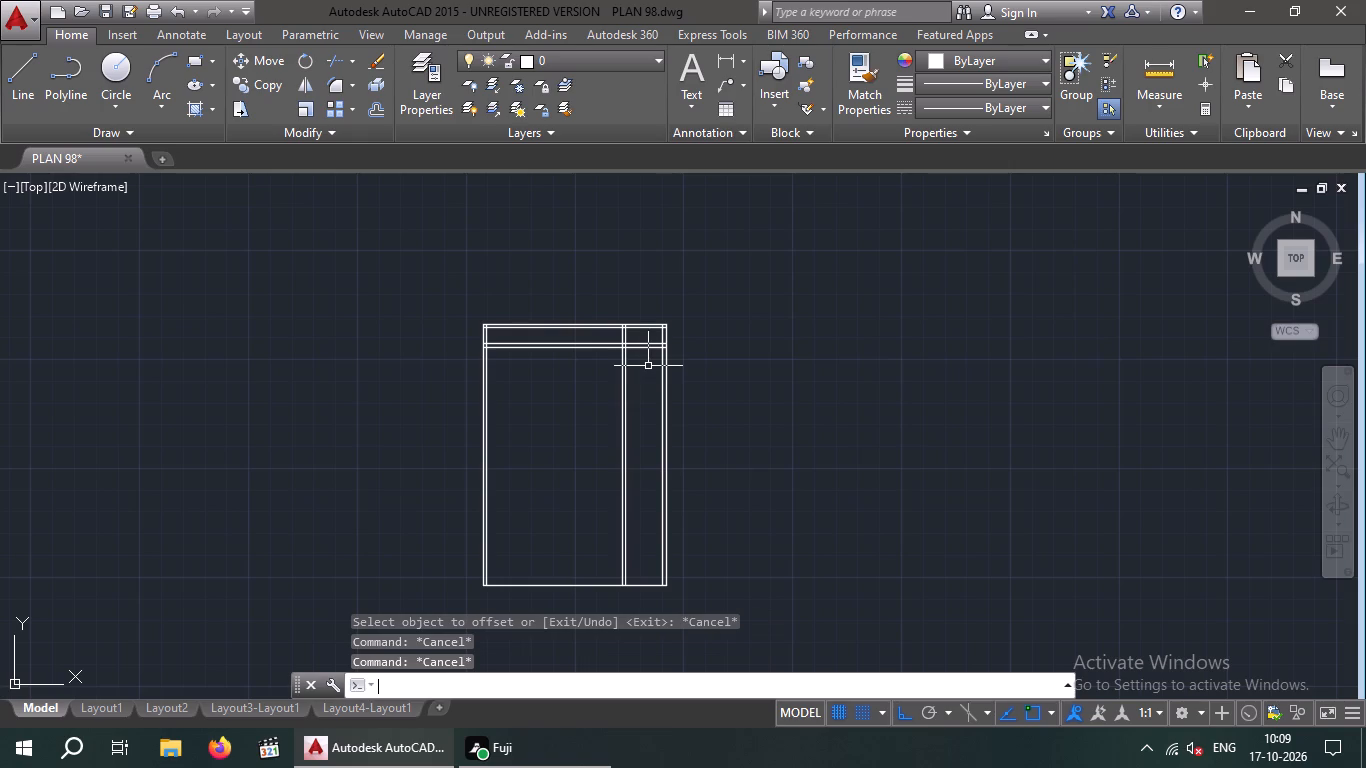
{"action": "key", "text": "Return"}
{"action": "type", "text": "7'"}
{"action": "key", "text": "Return"}
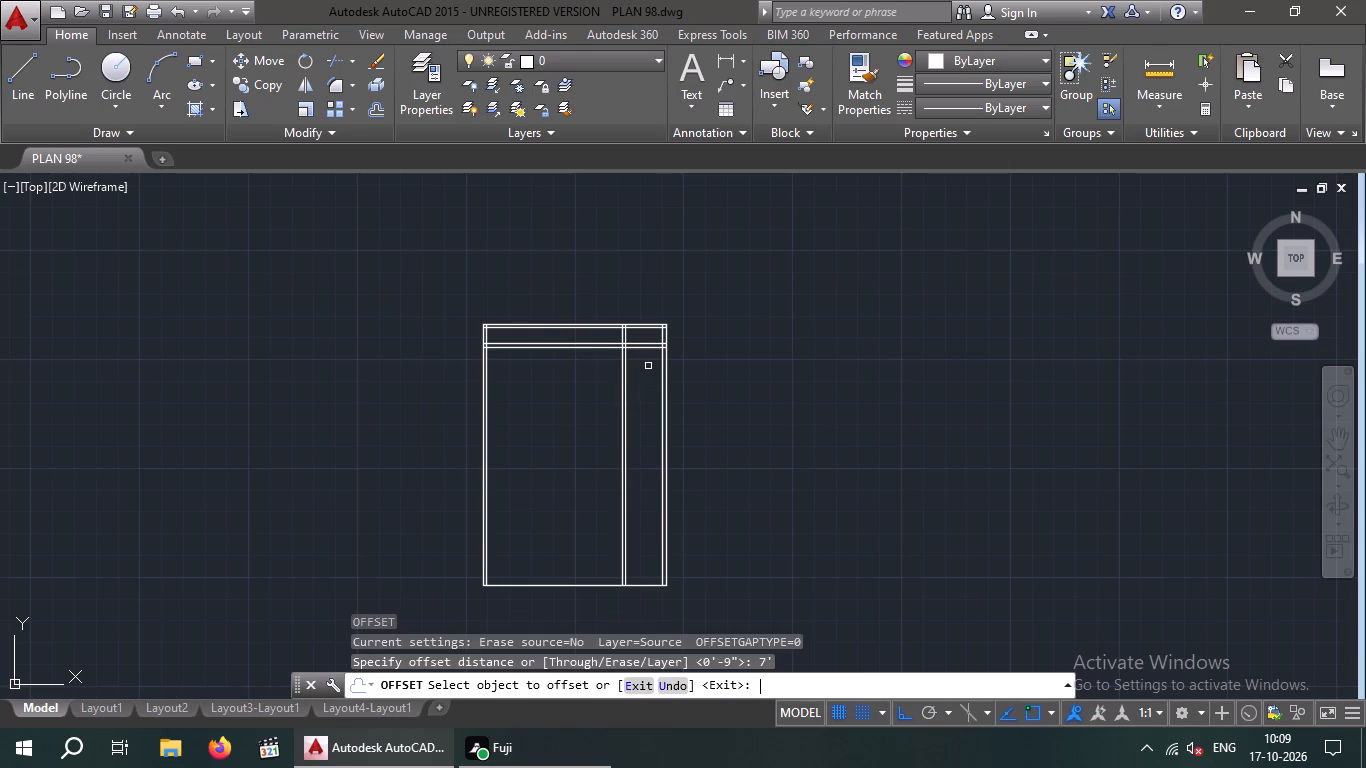
{"action": "scroll", "coordinate": [648, 347], "scroll_direction": "up", "scroll_amount": 4}
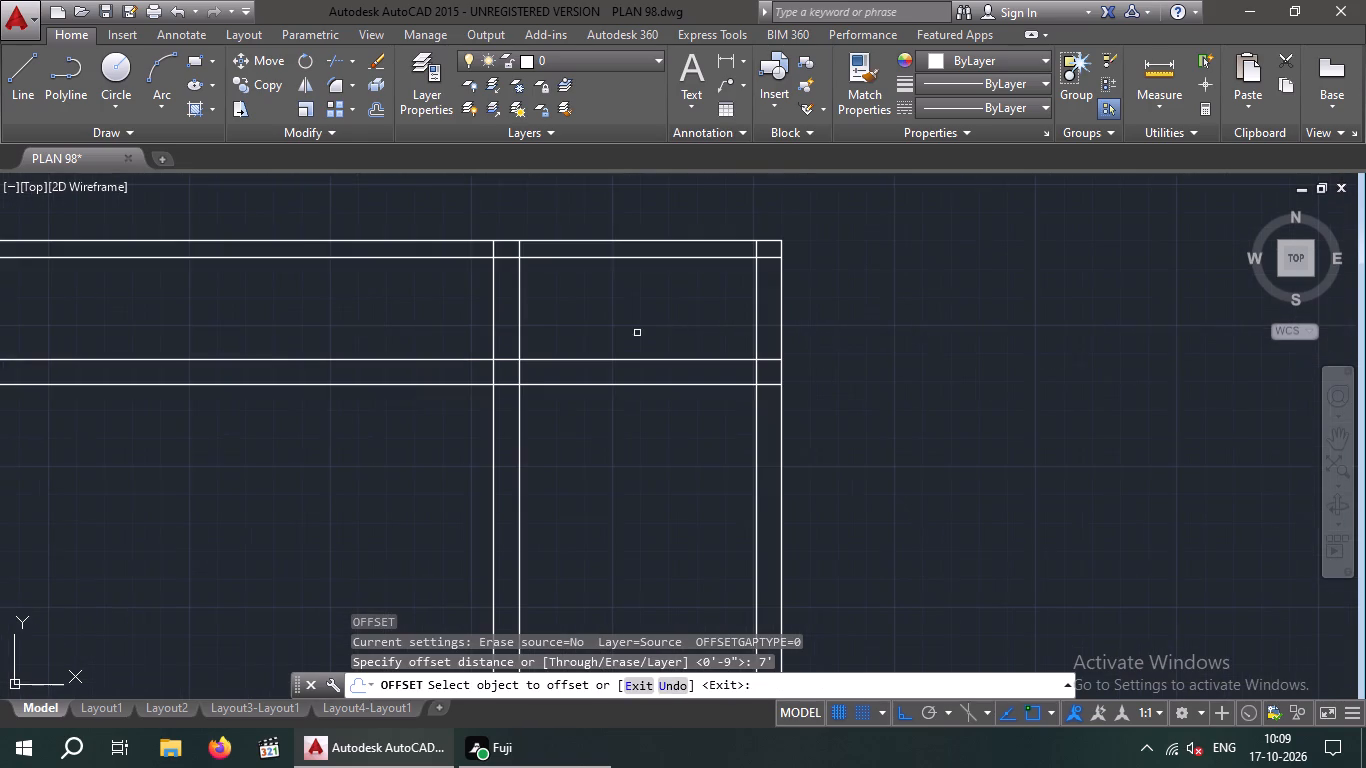
{"action": "left_click", "coordinate": [617, 259]}
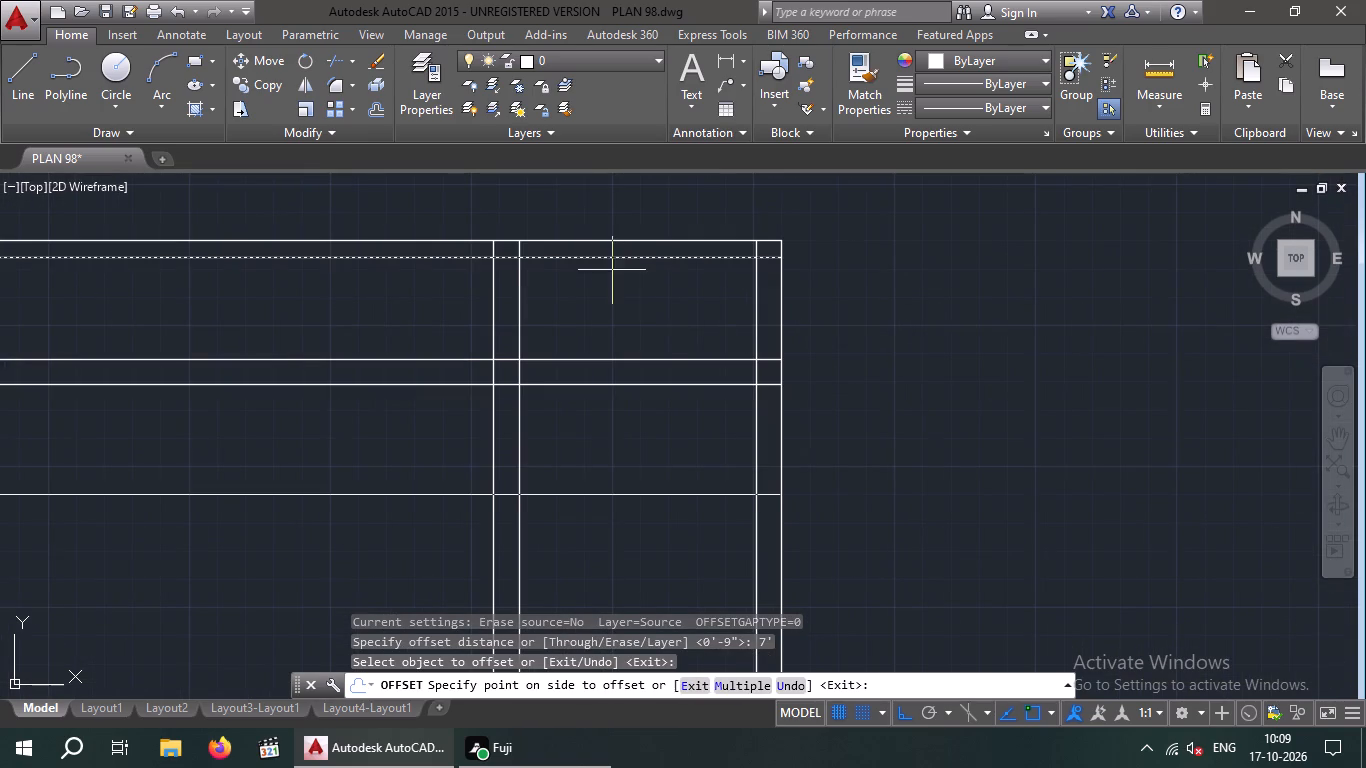
{"action": "left_click", "coordinate": [647, 417]}
{"action": "key", "text": "Escape"}
{"action": "key", "text": "Escape"}
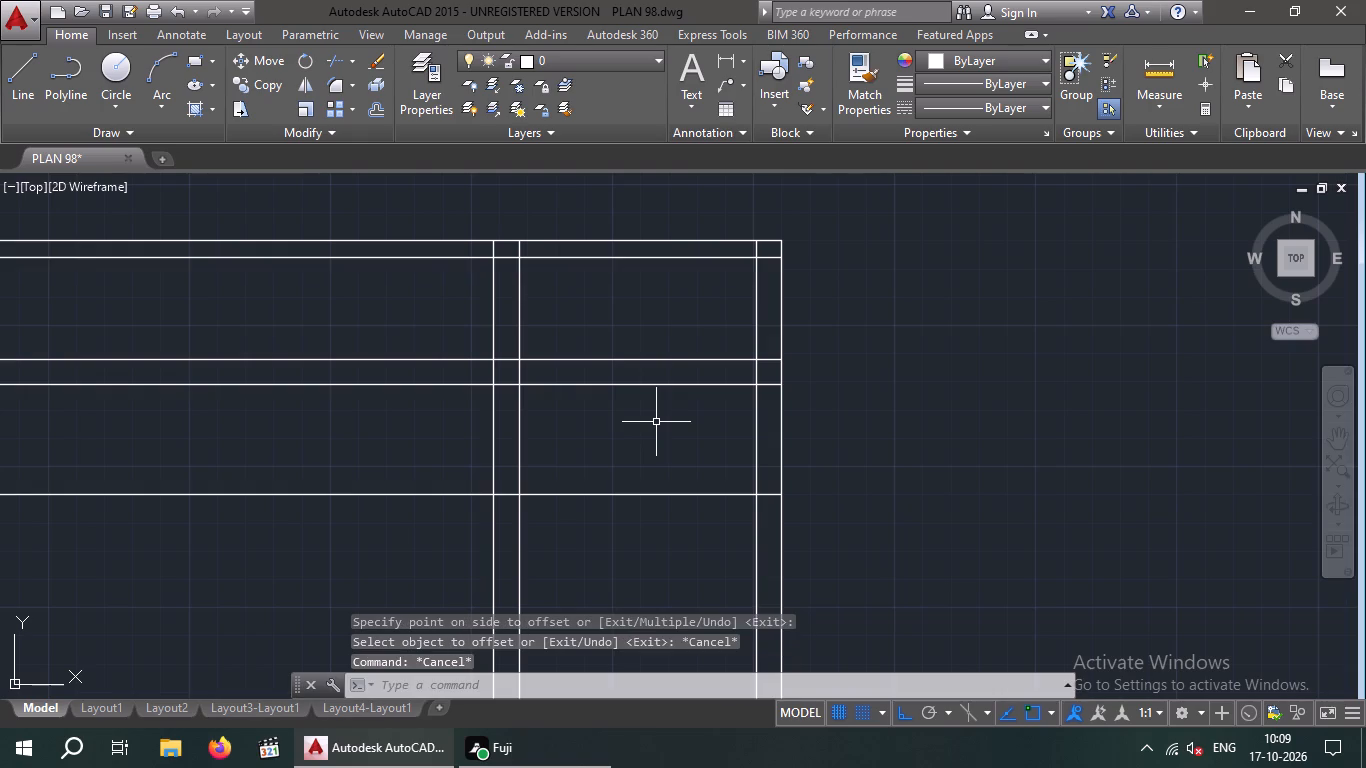
Offset the lowest of the upper horizontal lines by 9" downward.
{"action": "key", "text": "o"}
{"action": "key", "text": "Return"}
{"action": "type", "text": "9\""}
{"action": "key", "text": "Return"}
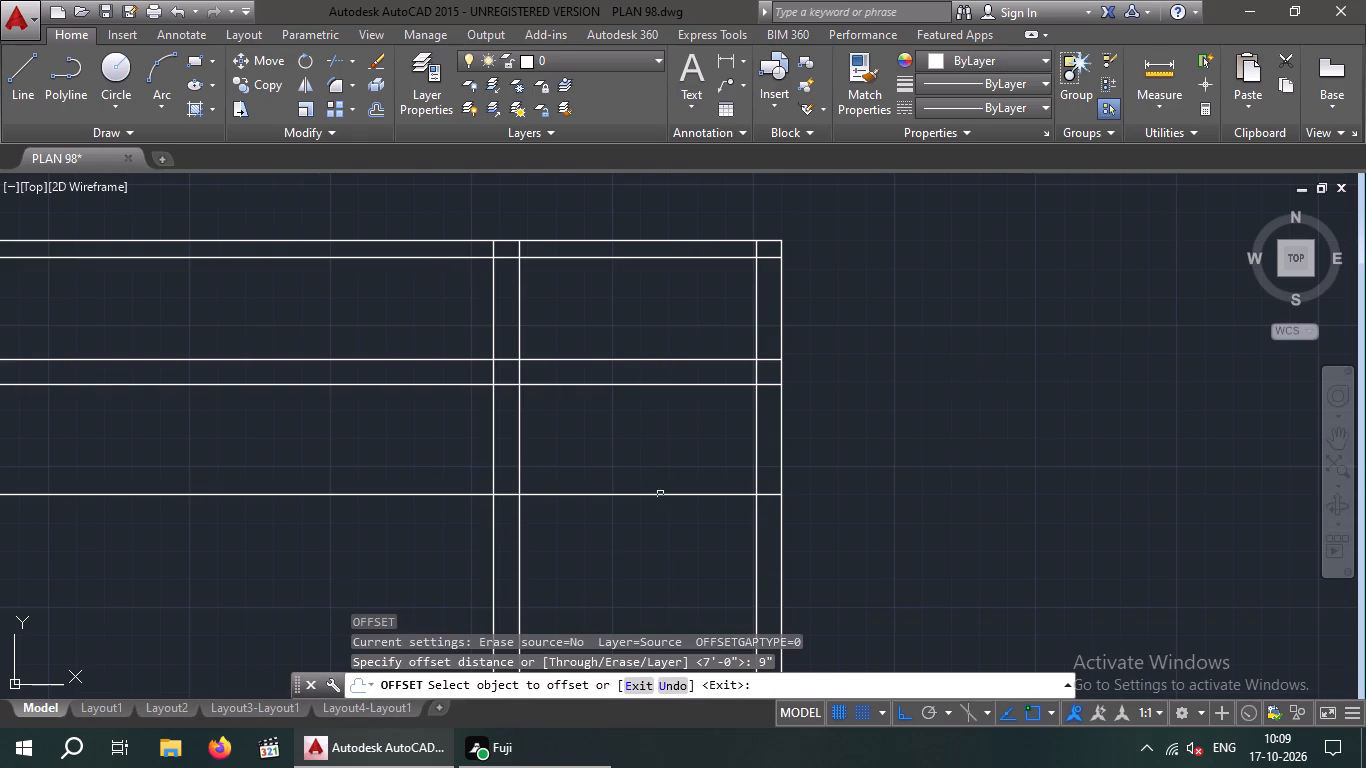
{"action": "left_click", "coordinate": [660, 494]}
{"action": "left_click", "coordinate": [659, 511]}
{"action": "key", "text": "Escape"}
{"action": "key", "text": "Escape"}
Trim the upper pair of wall lines out of the top-right corner room and the right wall.
{"action": "type", "text": "tr"}
{"action": "key", "text": "space"}
{"action": "key", "text": "space"}
{"action": "left_click_drag", "start_coordinate": [683, 437], "coordinate": [668, 438]}
{"action": "left_click", "coordinate": [637, 425]}
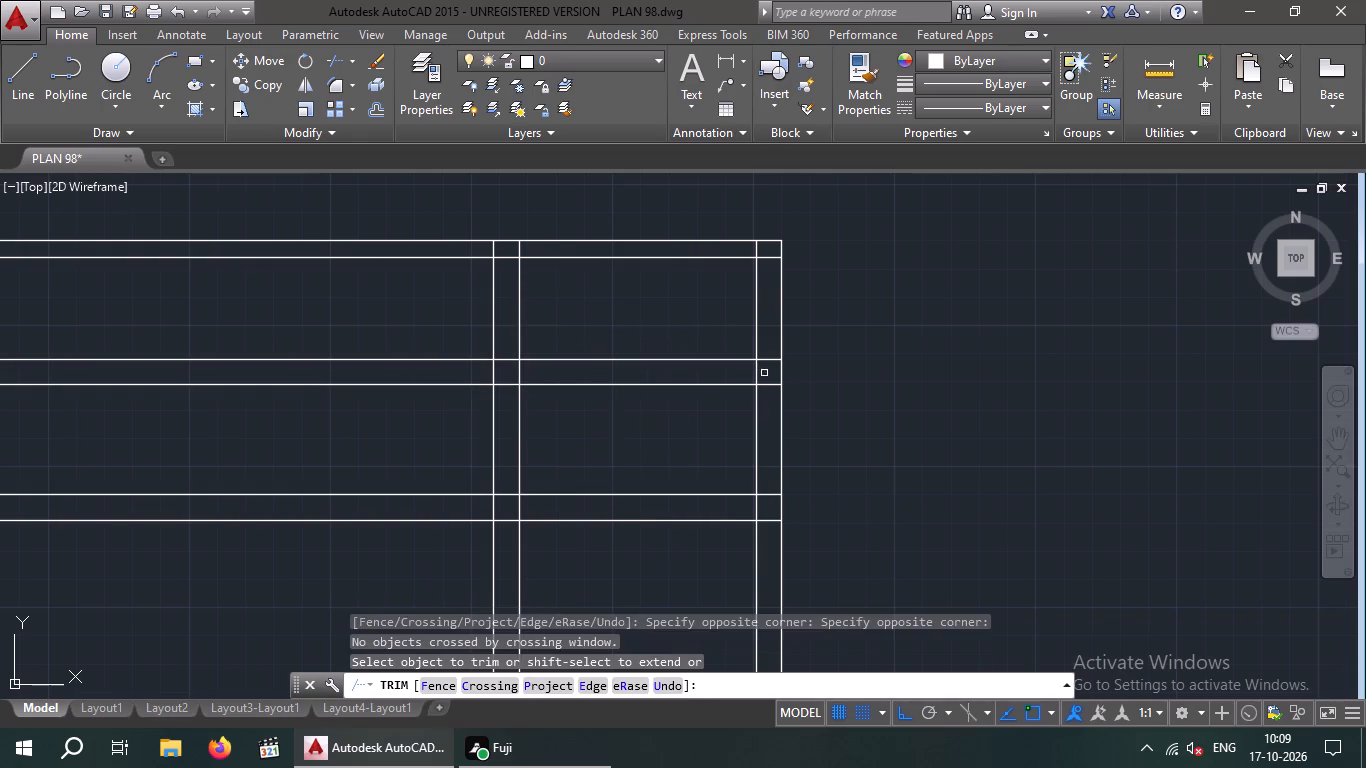
{"action": "scroll", "coordinate": [769, 384], "scroll_direction": "up", "scroll_amount": 5}
{"action": "left_click_drag", "start_coordinate": [766, 414], "coordinate": [748, 383]}
{"action": "scroll", "coordinate": [730, 296], "scroll_direction": "down", "scroll_amount": 3}
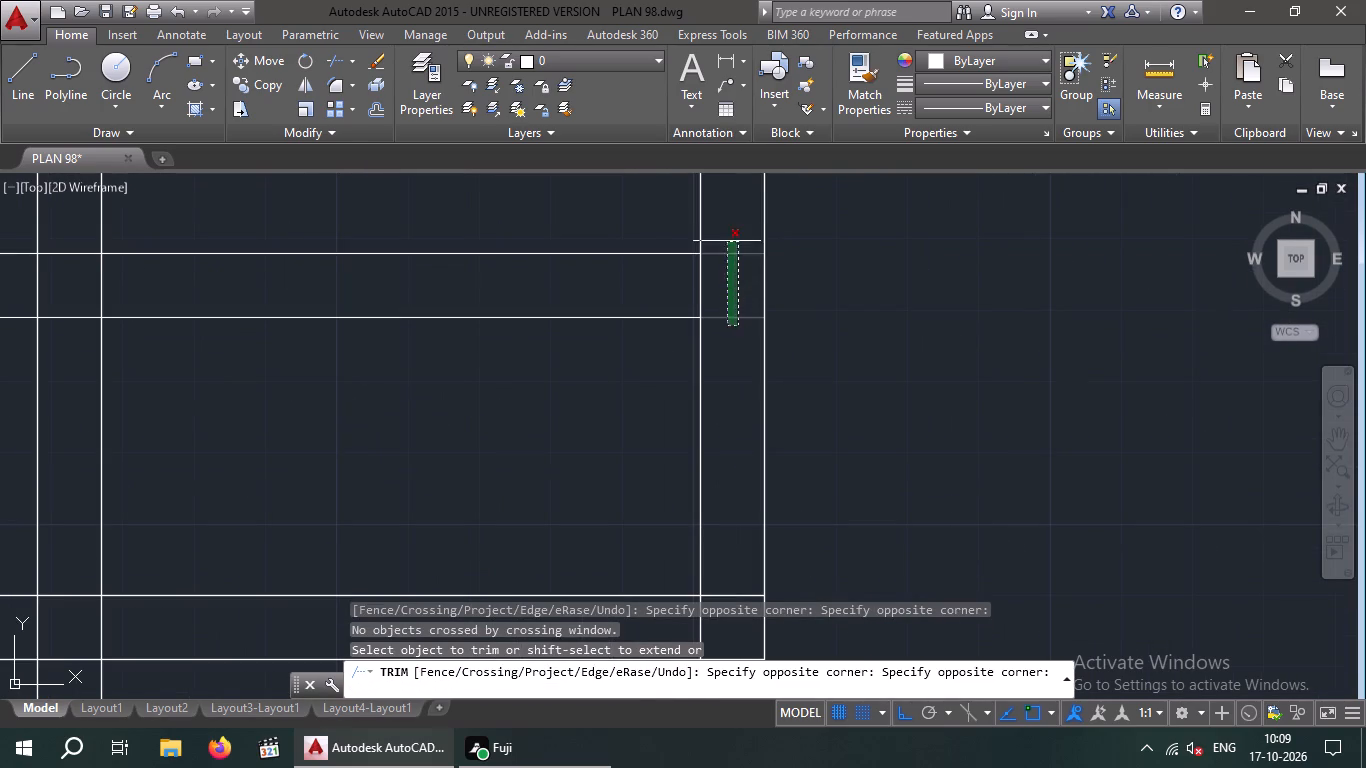
{"action": "left_click", "coordinate": [727, 240]}
{"action": "left_click_drag", "start_coordinate": [585, 396], "coordinate": [558, 381]}
{"action": "left_click", "coordinate": [392, 228]}
{"action": "scroll", "coordinate": [392, 228], "scroll_direction": "down", "scroll_amount": 5}
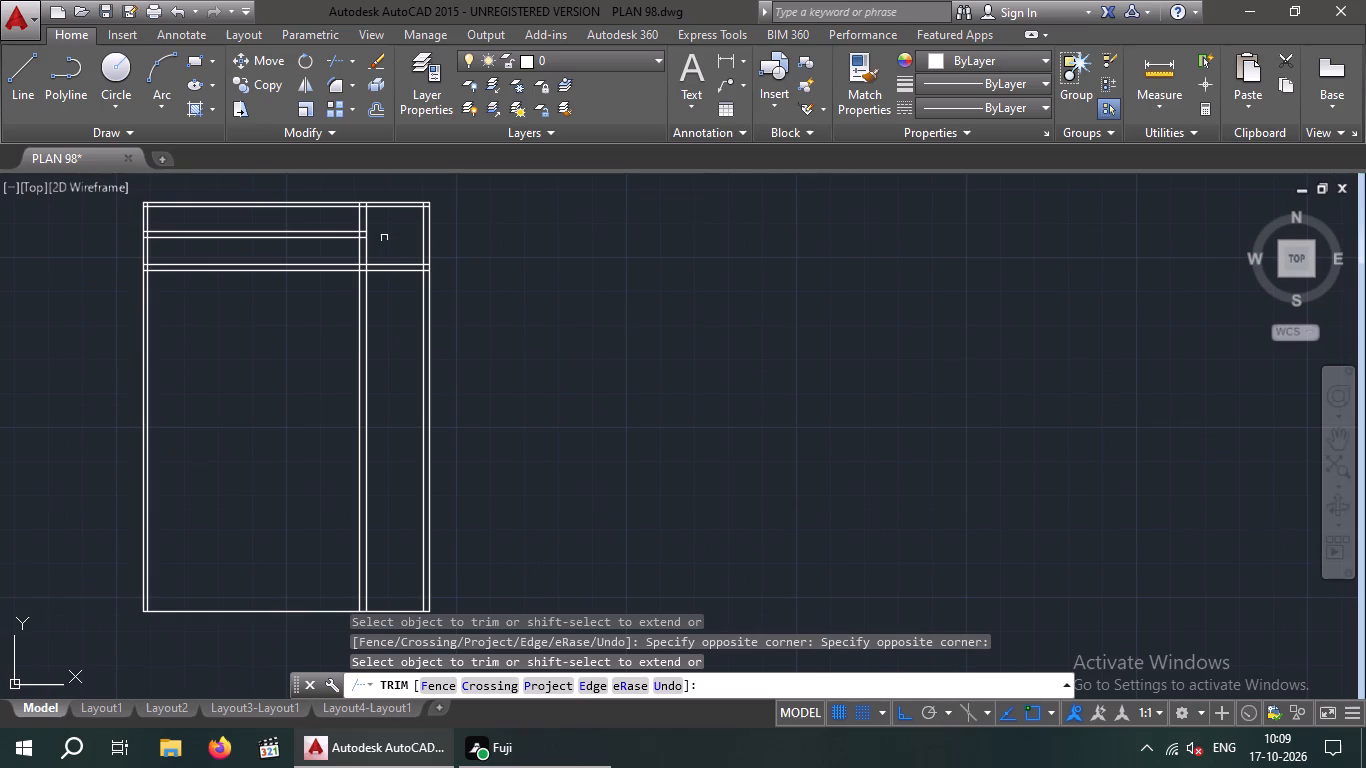
Trim the lower pair of horizontal wall lines between the left wall and the corner room.
{"action": "middle_click_drag", "start_coordinate": [387, 239], "coordinate": [404, 265]}
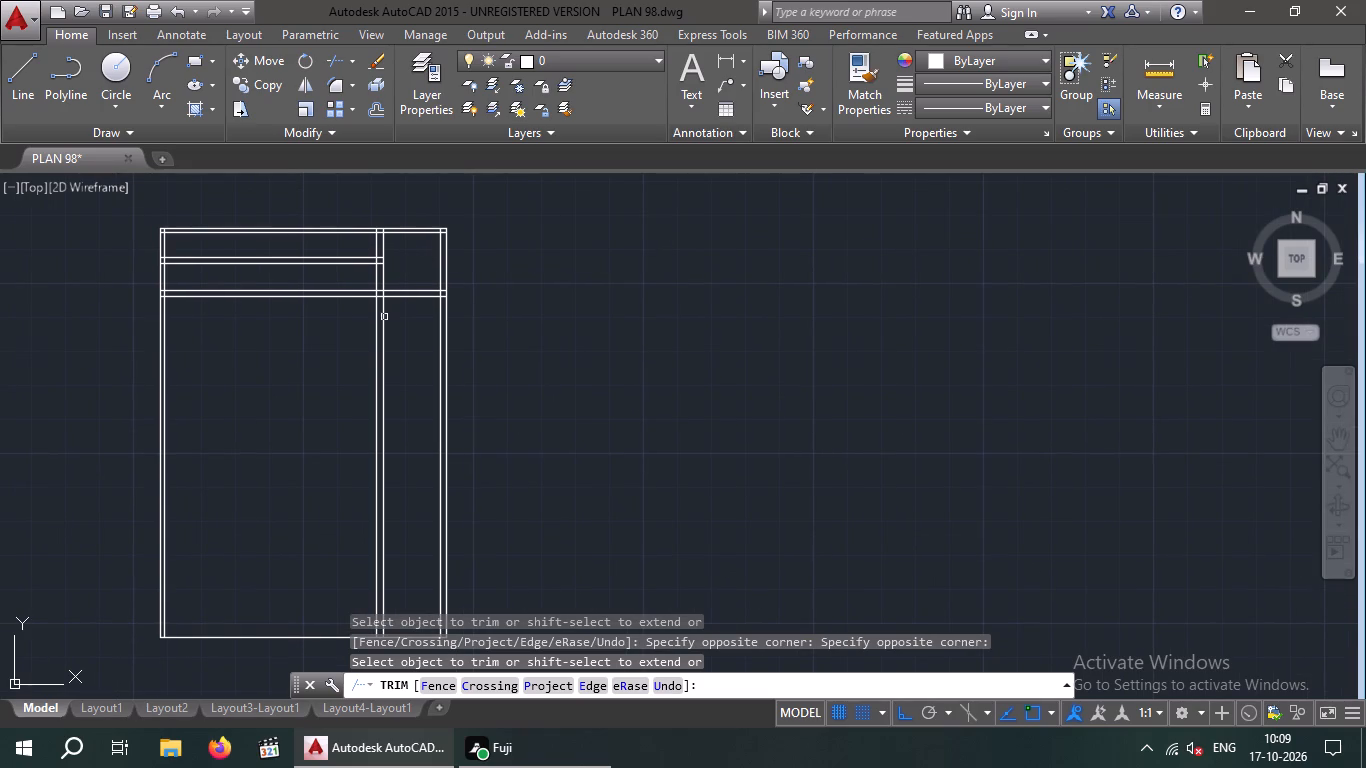
{"action": "left_click_drag", "start_coordinate": [327, 328], "coordinate": [318, 326]}
{"action": "left_click", "coordinate": [271, 279]}
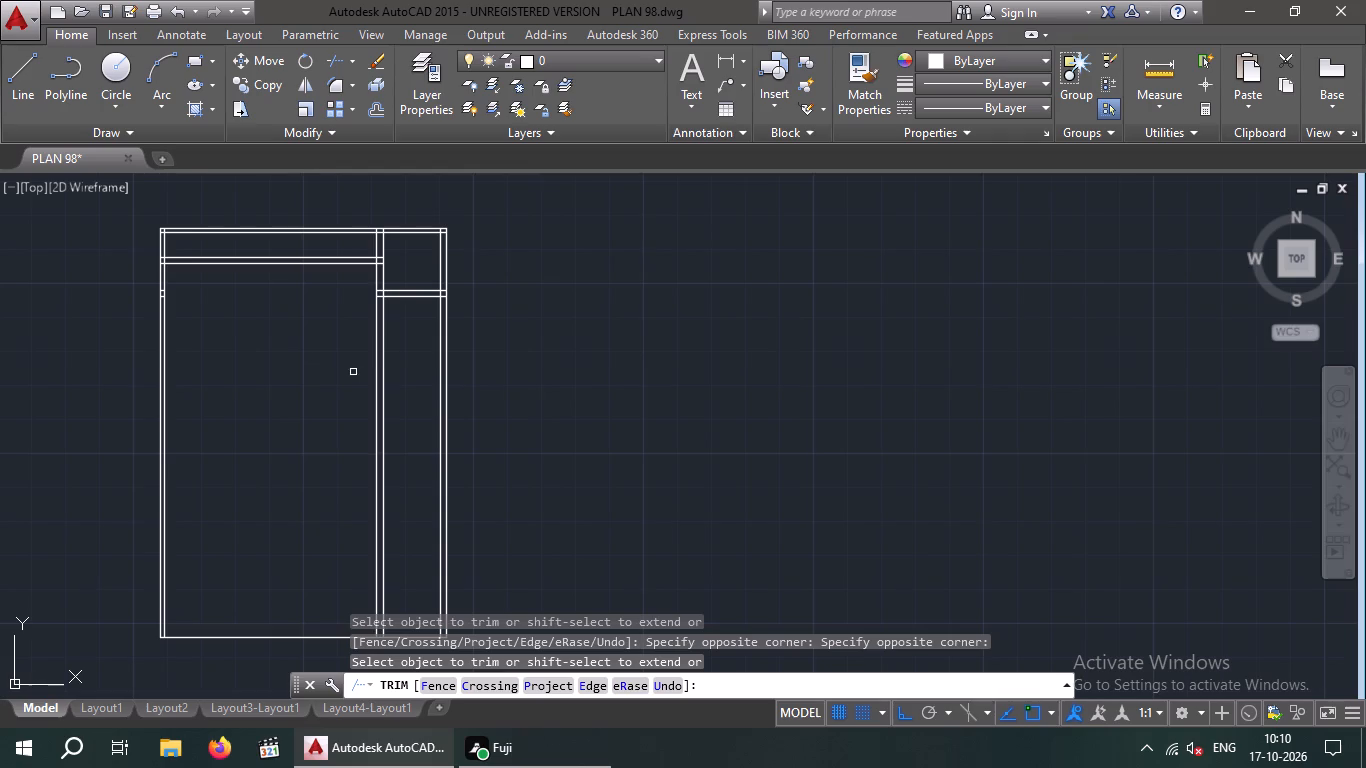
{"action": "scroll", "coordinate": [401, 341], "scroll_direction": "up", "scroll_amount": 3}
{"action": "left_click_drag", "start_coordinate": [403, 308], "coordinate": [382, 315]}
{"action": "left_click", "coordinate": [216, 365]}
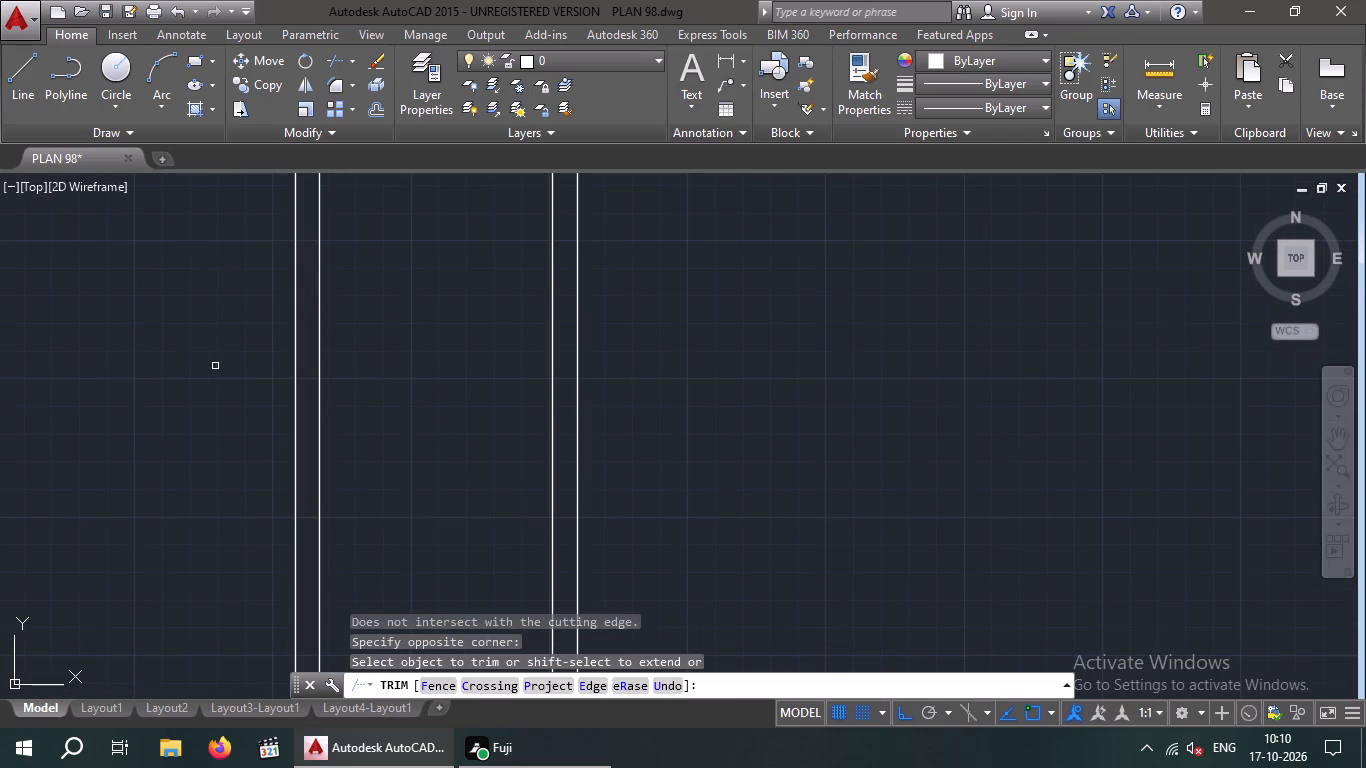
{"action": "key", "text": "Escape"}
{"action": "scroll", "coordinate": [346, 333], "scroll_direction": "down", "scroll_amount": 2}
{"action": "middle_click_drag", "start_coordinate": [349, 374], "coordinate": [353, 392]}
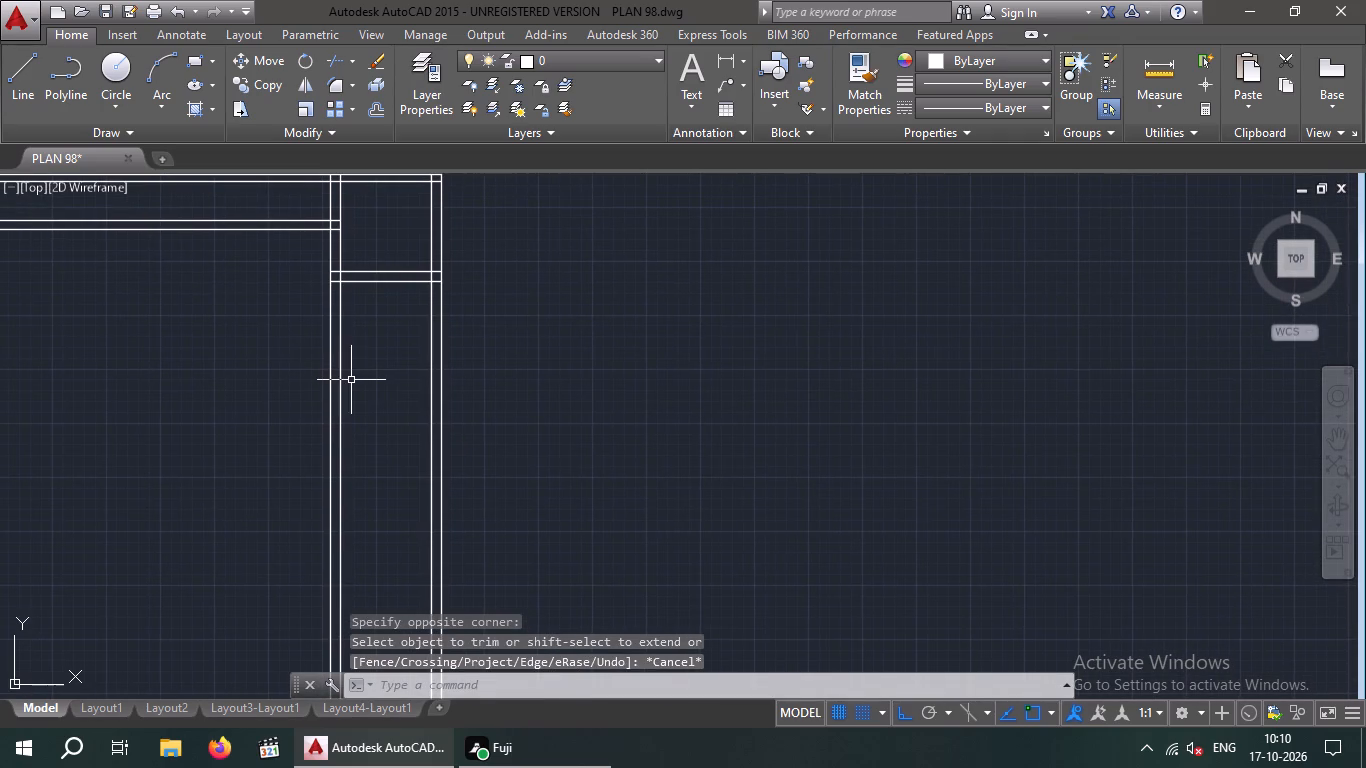
Trim away the two interior vertical wall lines below the top-right corner room.
{"action": "key", "text": "t"}
{"action": "key", "text": "r"}
{"action": "key", "text": "space"}
{"action": "key", "text": "space"}
{"action": "scroll", "coordinate": [357, 350], "scroll_direction": "up", "scroll_amount": 2}
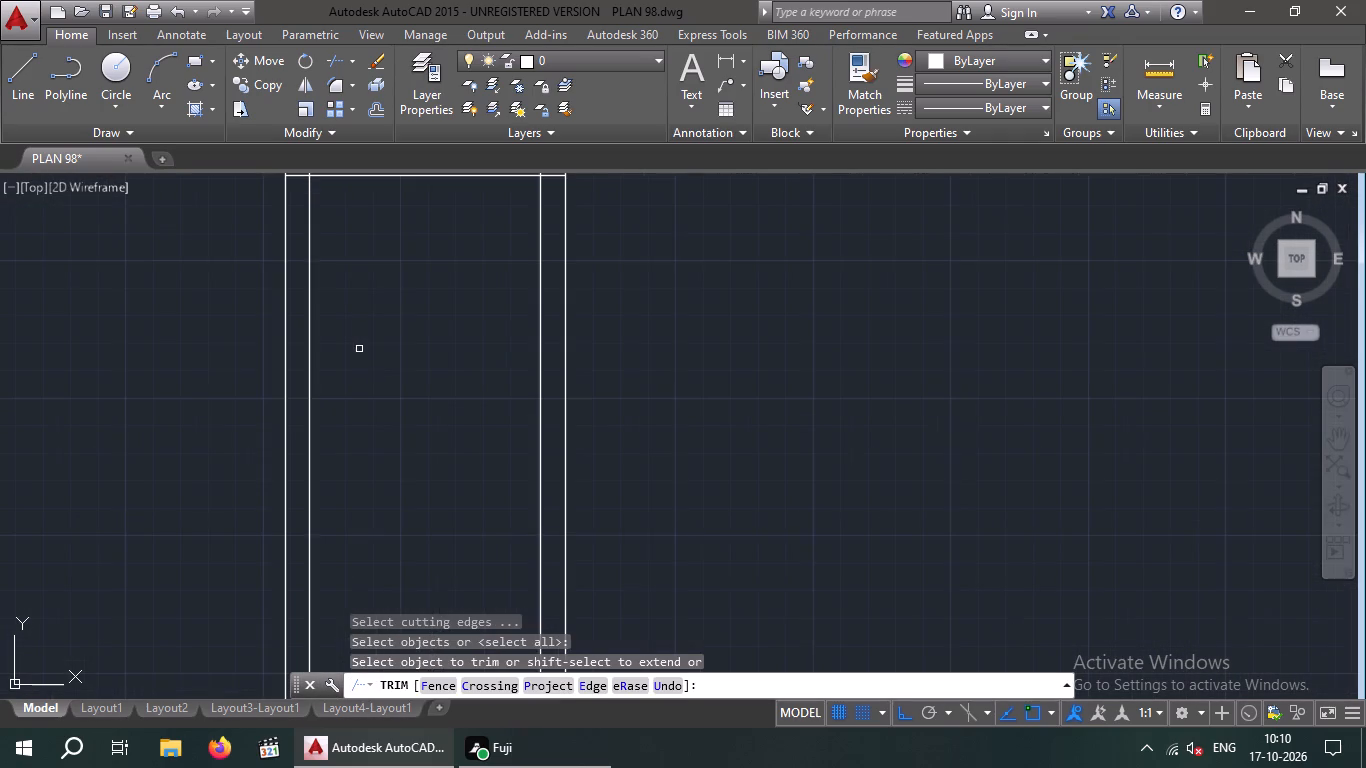
{"action": "left_click_drag", "start_coordinate": [392, 327], "coordinate": [288, 369]}
{"action": "left_click", "coordinate": [209, 387]}
{"action": "scroll", "coordinate": [214, 385], "scroll_direction": "down", "scroll_amount": 5}
{"action": "middle_click_drag", "start_coordinate": [189, 384], "coordinate": [269, 475]}
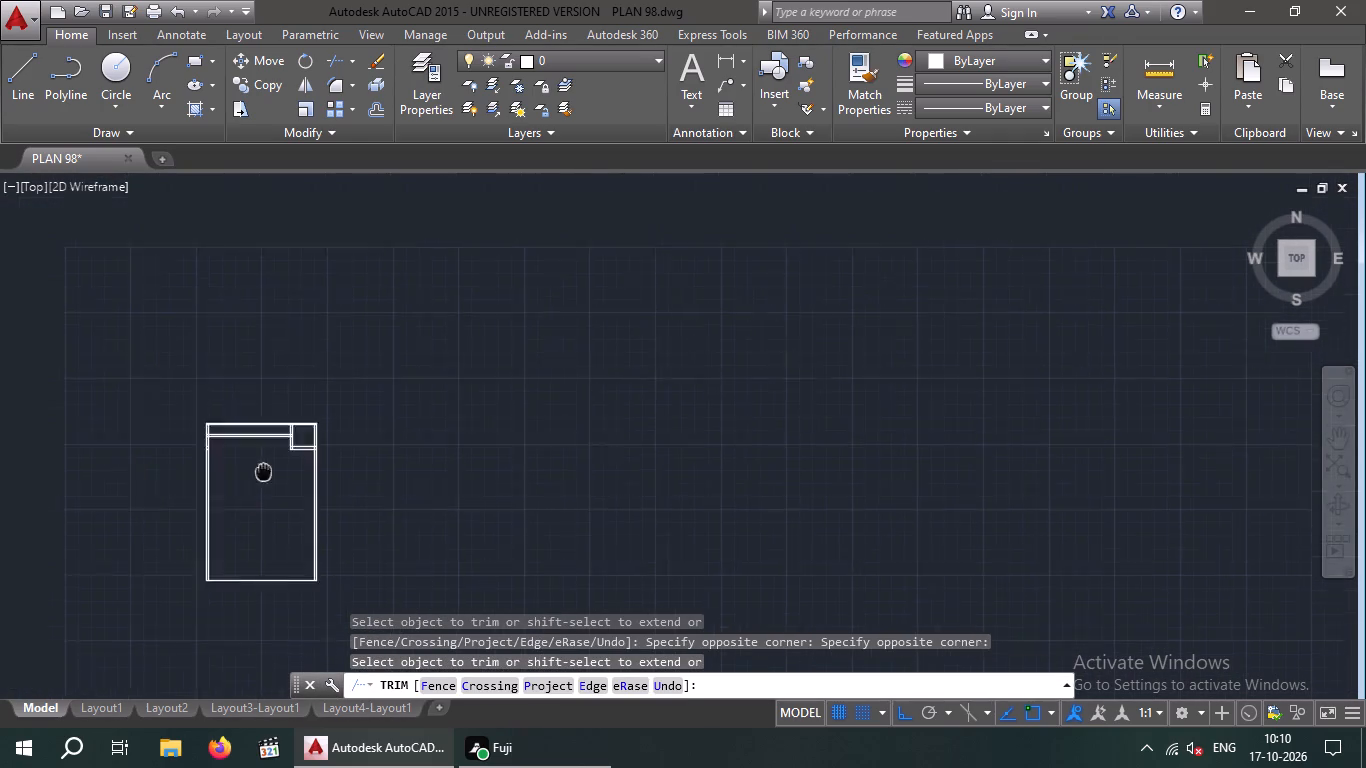
{"action": "middle_click_drag", "start_coordinate": [269, 475], "coordinate": [305, 496]}
{"action": "key", "text": "Escape"}
Delete the two short horizontal segments left over inside the left wall.
{"action": "scroll", "coordinate": [231, 461], "scroll_direction": "up", "scroll_amount": 4}
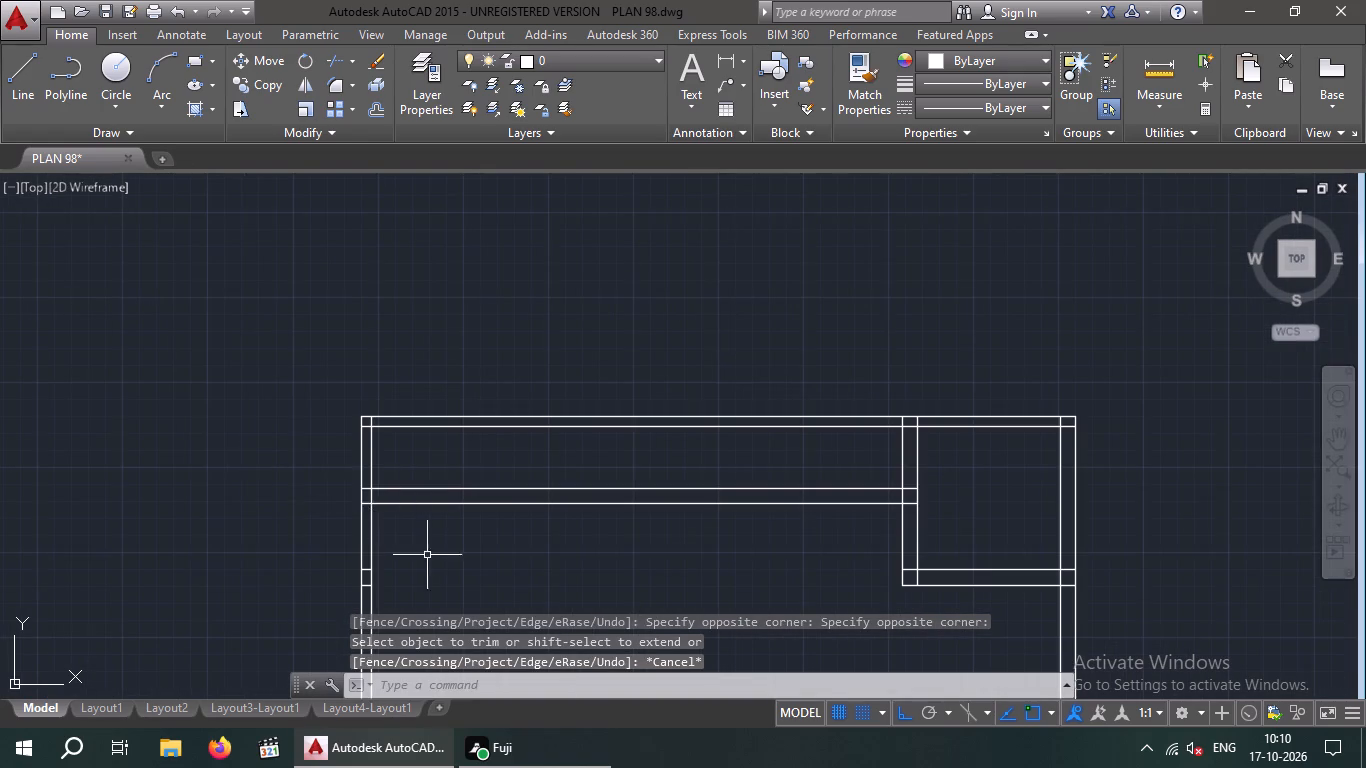
{"action": "scroll", "coordinate": [428, 554], "scroll_direction": "up", "scroll_amount": 1}
{"action": "middle_click_drag", "start_coordinate": [428, 553], "coordinate": [417, 460]}
{"action": "middle_click_drag", "start_coordinate": [421, 491], "coordinate": [429, 410]}
{"action": "scroll", "coordinate": [308, 435], "scroll_direction": "up", "scroll_amount": 3}
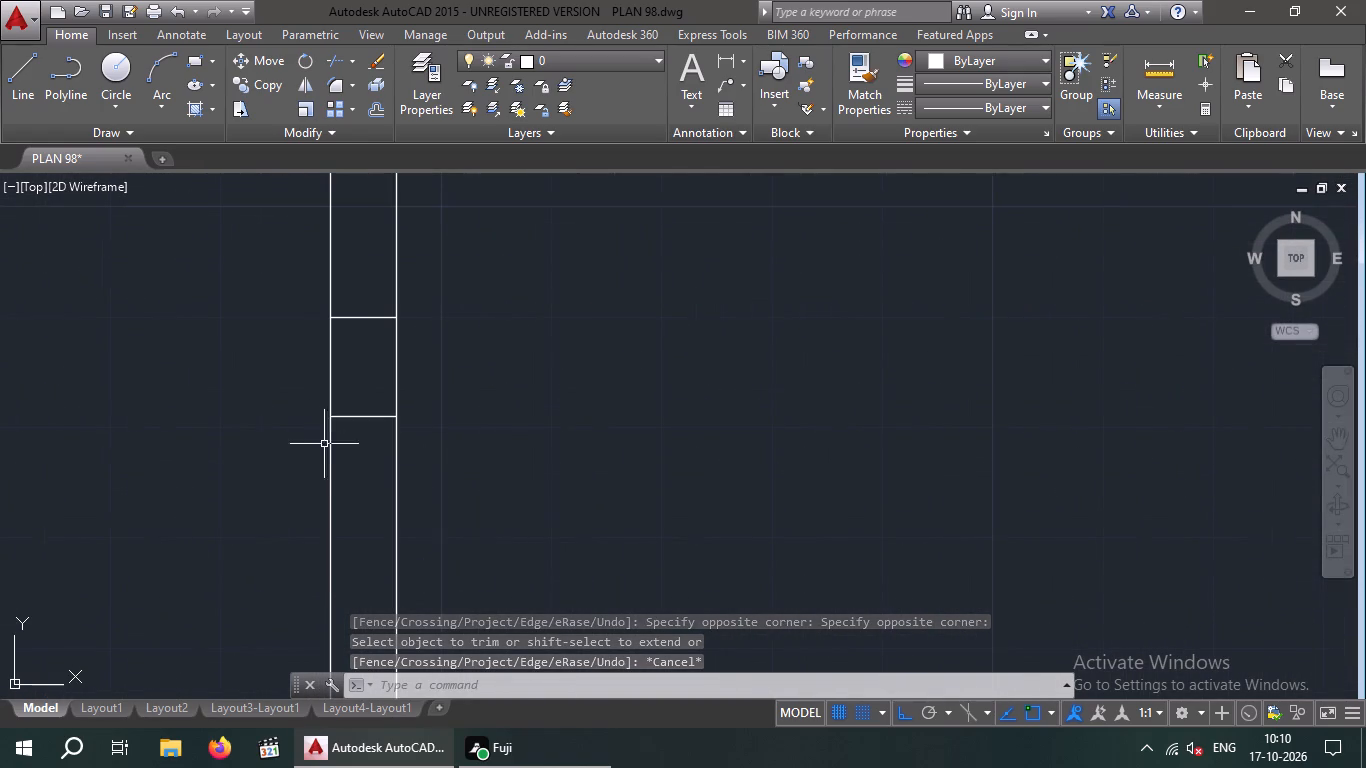
{"action": "left_click", "coordinate": [355, 438]}
{"action": "left_click", "coordinate": [361, 290]}
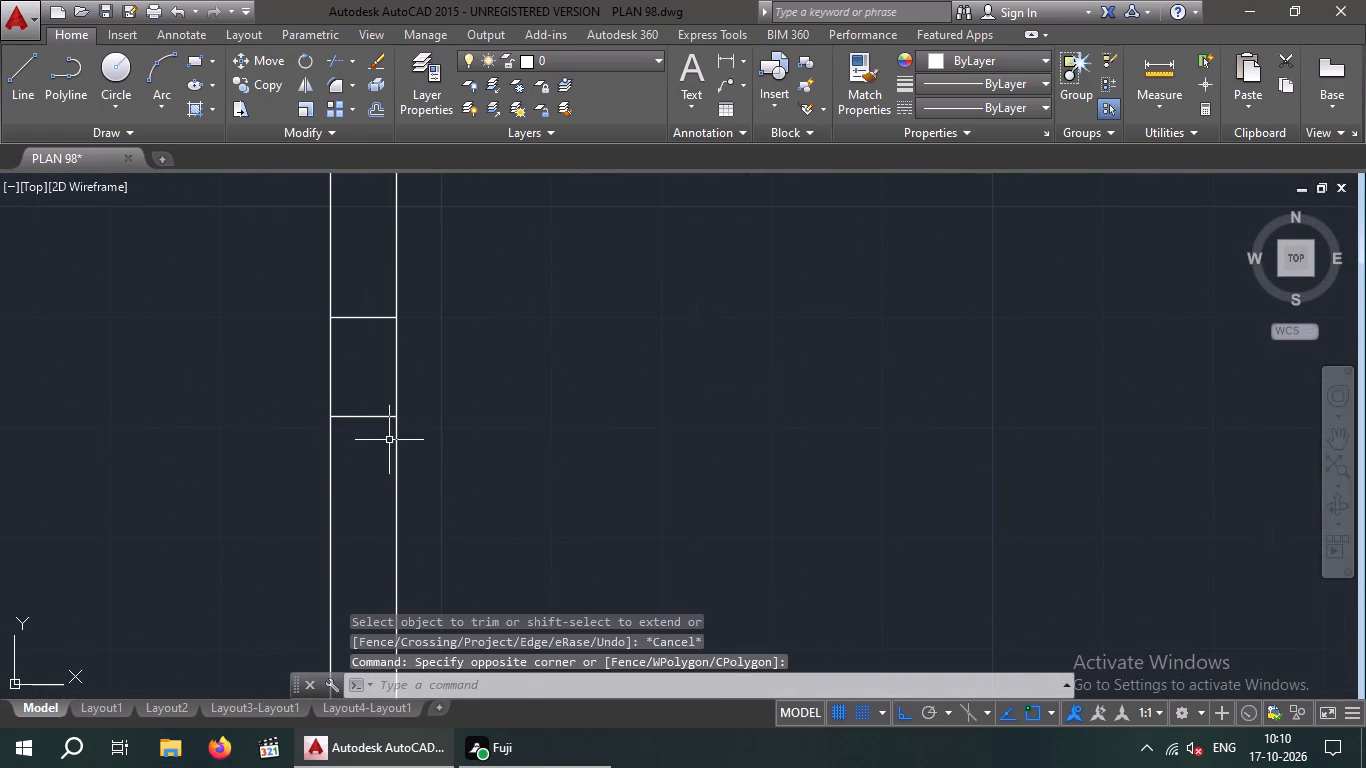
{"action": "left_click", "coordinate": [389, 440]}
{"action": "left_click", "coordinate": [349, 315]}
{"action": "key", "text": "Delete"}
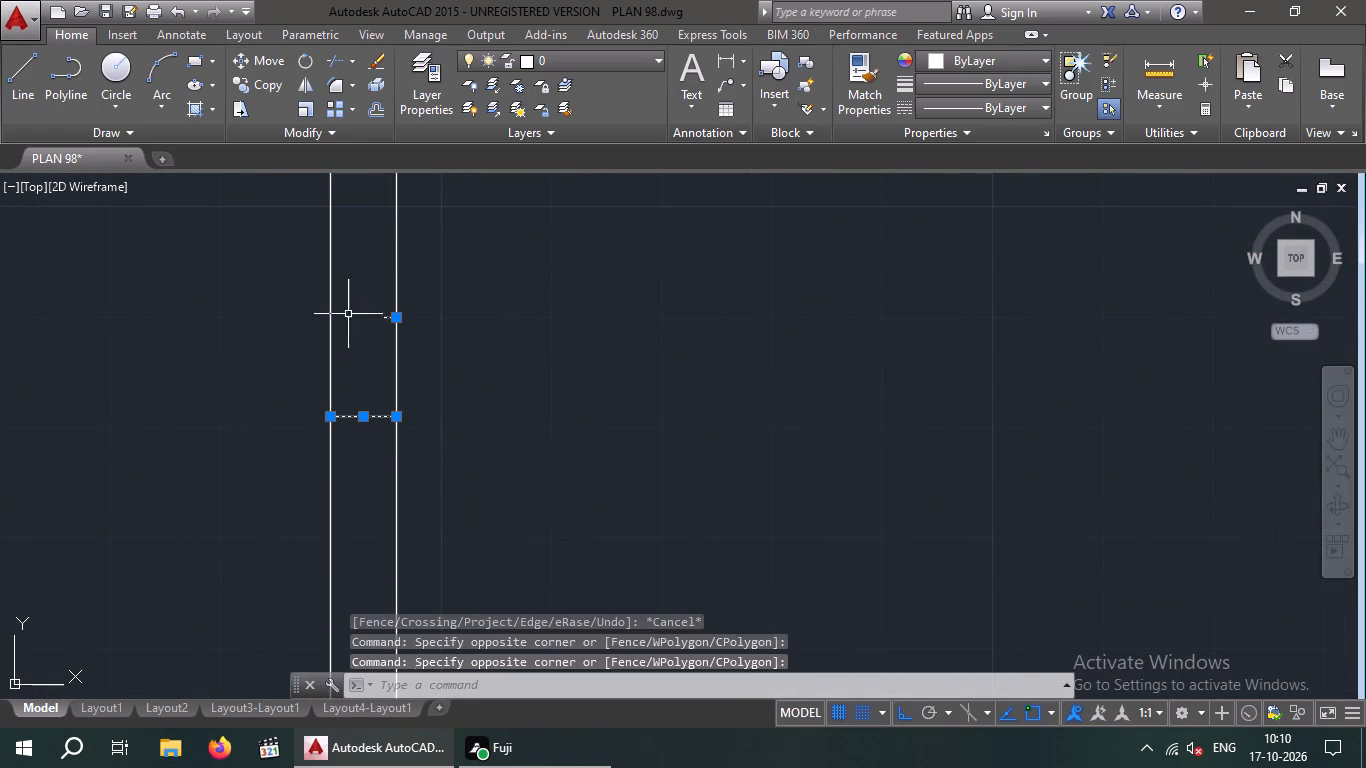
Offset the inner line of the right wall 15'5" into the plan, toward the left wall.
{"action": "scroll", "coordinate": [538, 307], "scroll_direction": "down", "scroll_amount": 6}
{"action": "middle_click_drag", "start_coordinate": [593, 343], "coordinate": [269, 357]}
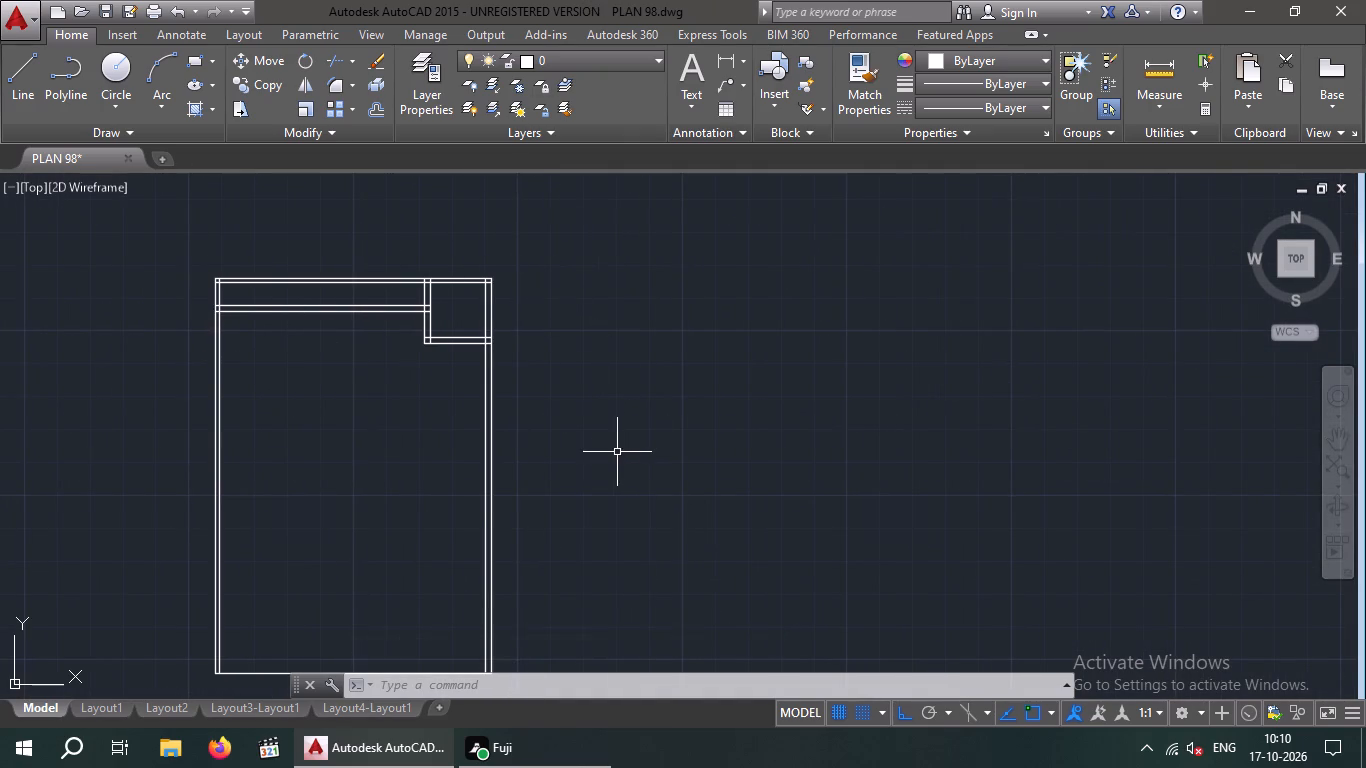
{"action": "key", "text": "Escape"}
{"action": "key", "text": "Escape"}
{"action": "key", "text": "Escape"}
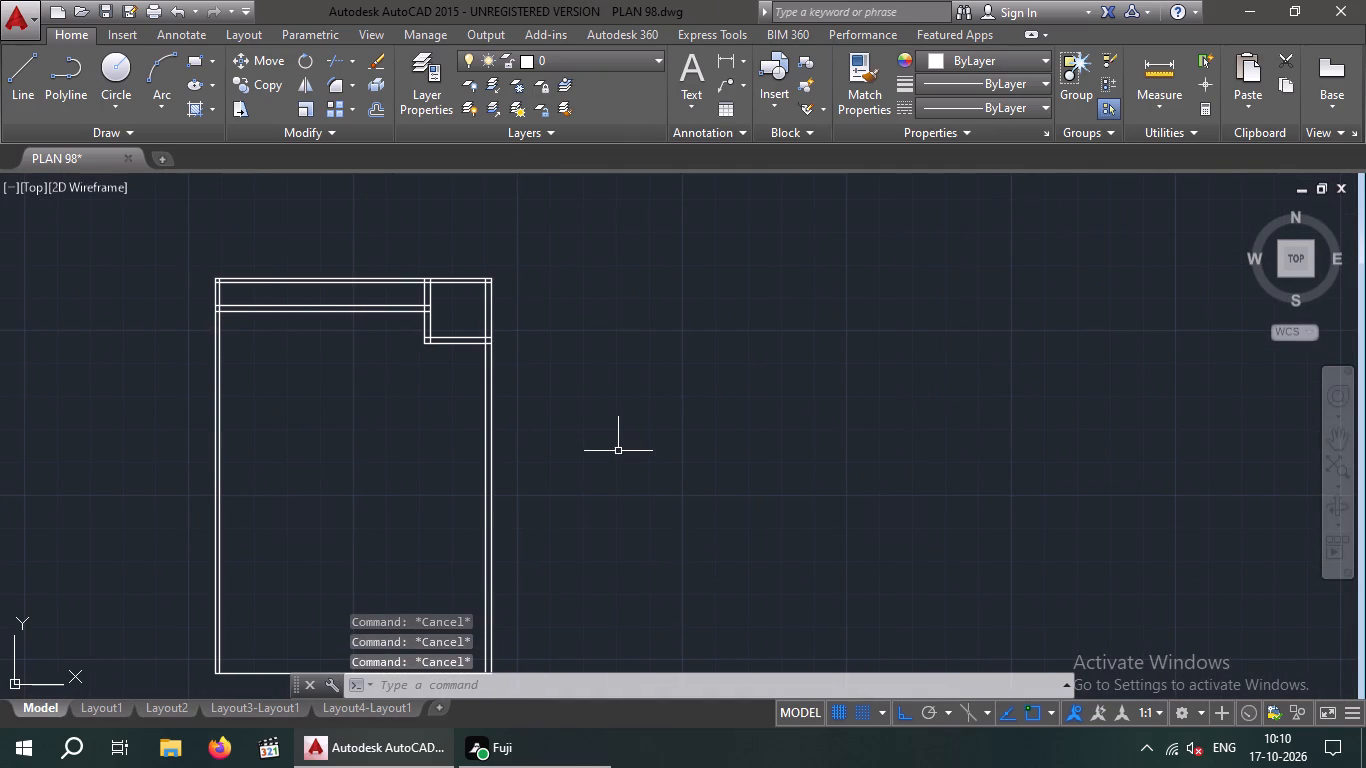
{"action": "key", "text": "o"}
{"action": "key", "text": "Return"}
{"action": "key", "text": "1"}
{"action": "key", "text": "5"}
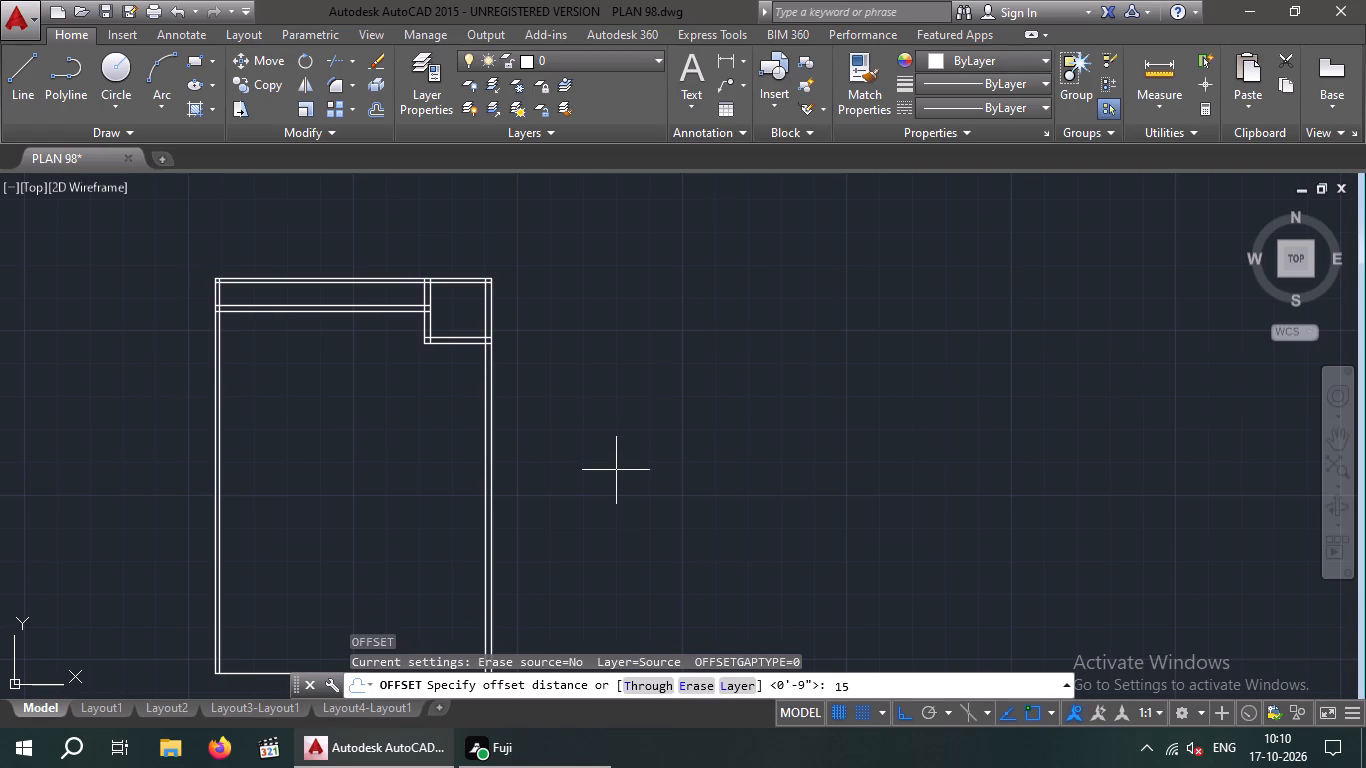
{"action": "key", "text": "apostrophe"}
{"action": "key", "text": "5"}
{"action": "key", "text": "shift+quotedbl"}
{"action": "key", "text": "Return"}
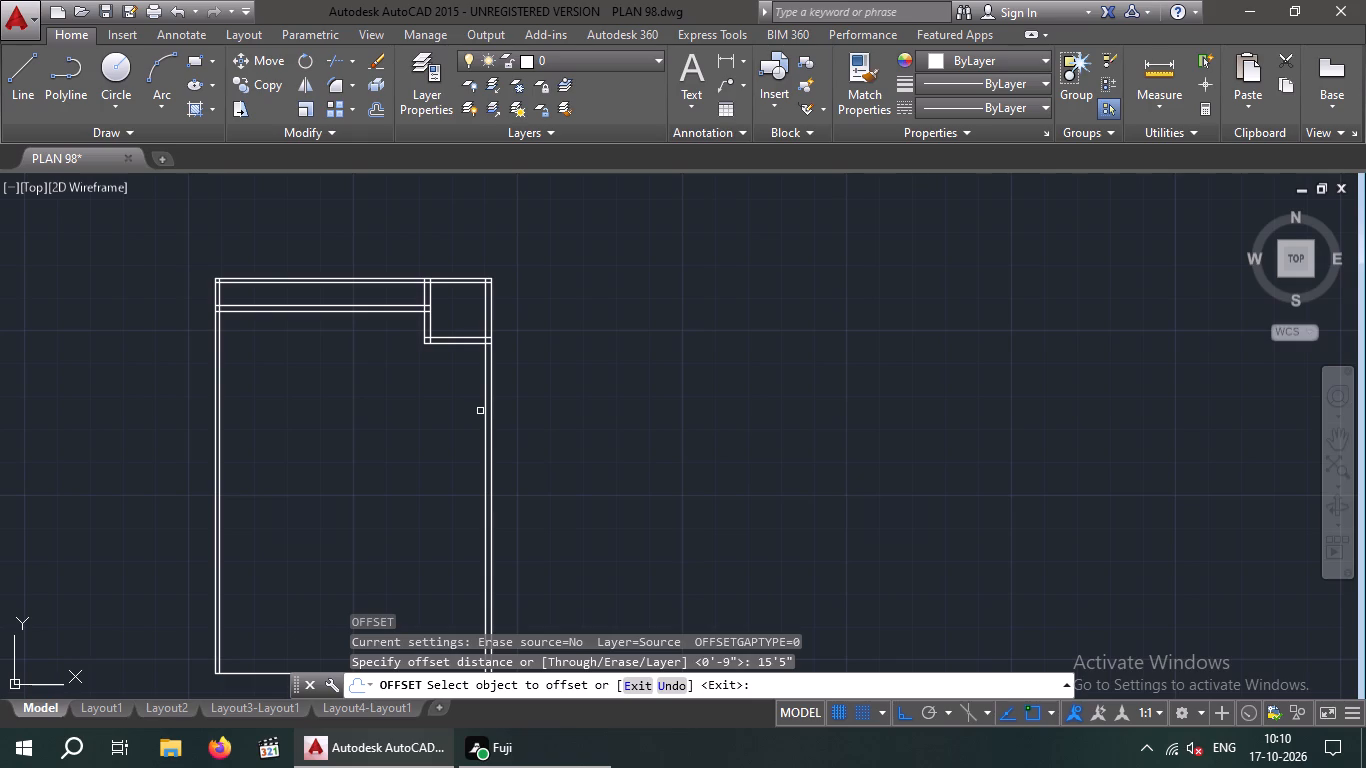
{"action": "left_click_drag", "start_coordinate": [483, 408], "coordinate": [469, 411]}
{"action": "left_click", "coordinate": [262, 402]}
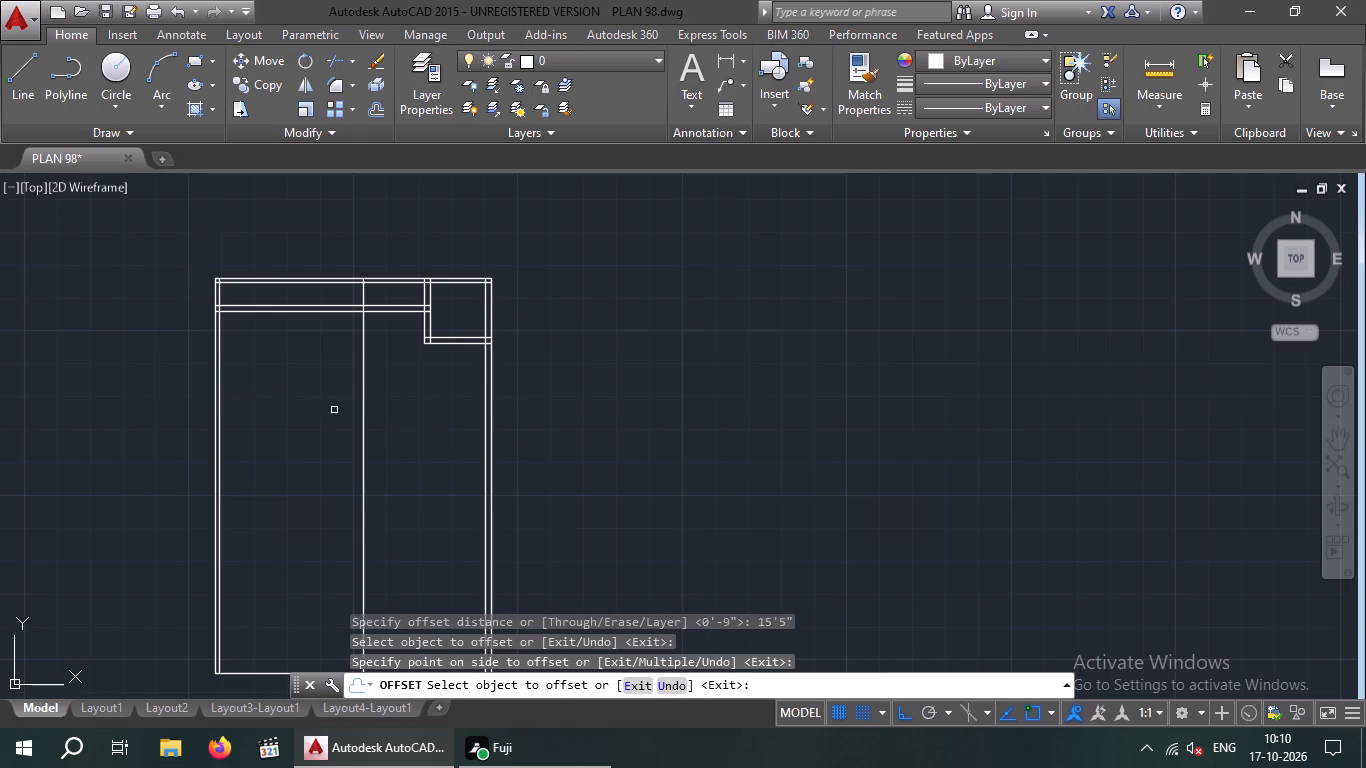
{"action": "key", "text": "Escape"}
{"action": "key", "text": "Escape"}
Offset the new interior vertical line 9" toward the left wall to give the partition its thickness.
{"action": "key", "text": "o"}
{"action": "key", "text": "Return"}
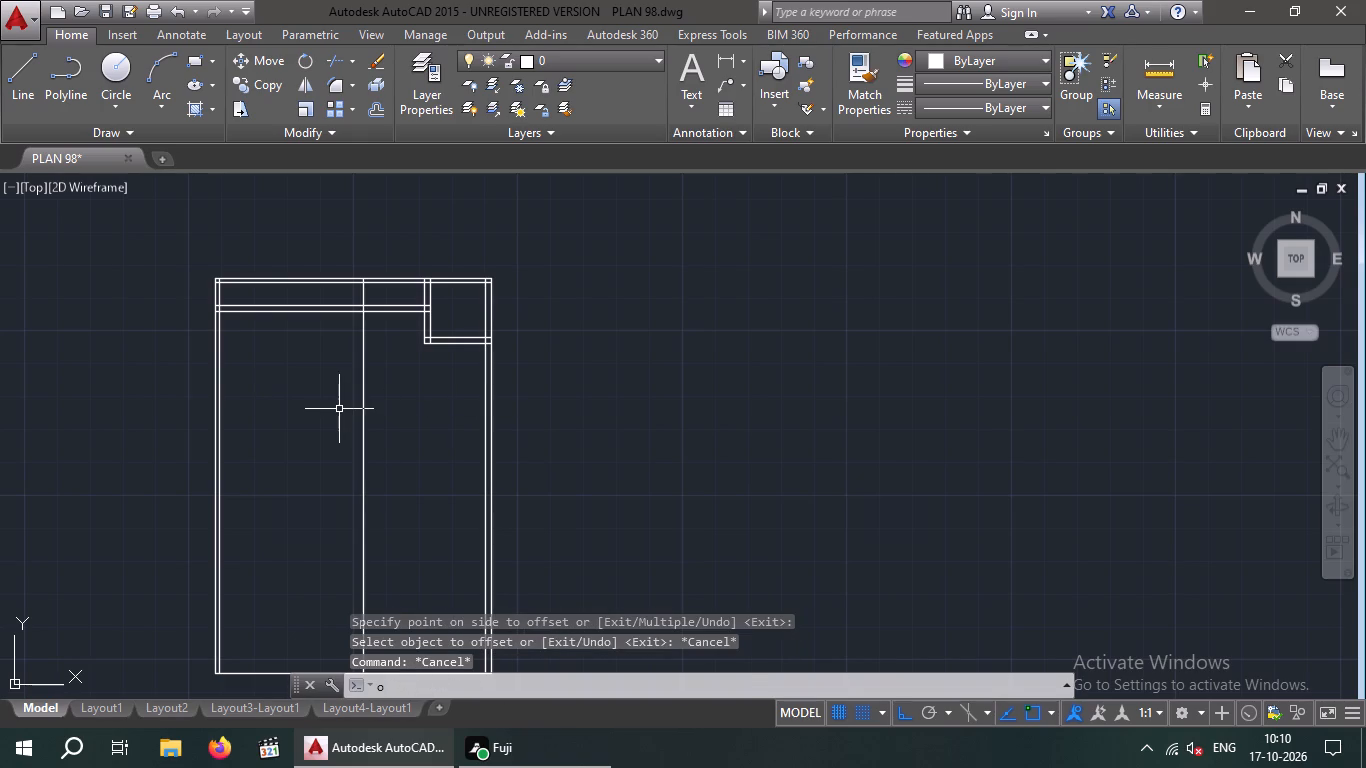
{"action": "key", "text": "9"}
{"action": "key", "text": "shift+quotedbl"}
{"action": "key", "text": "Return"}
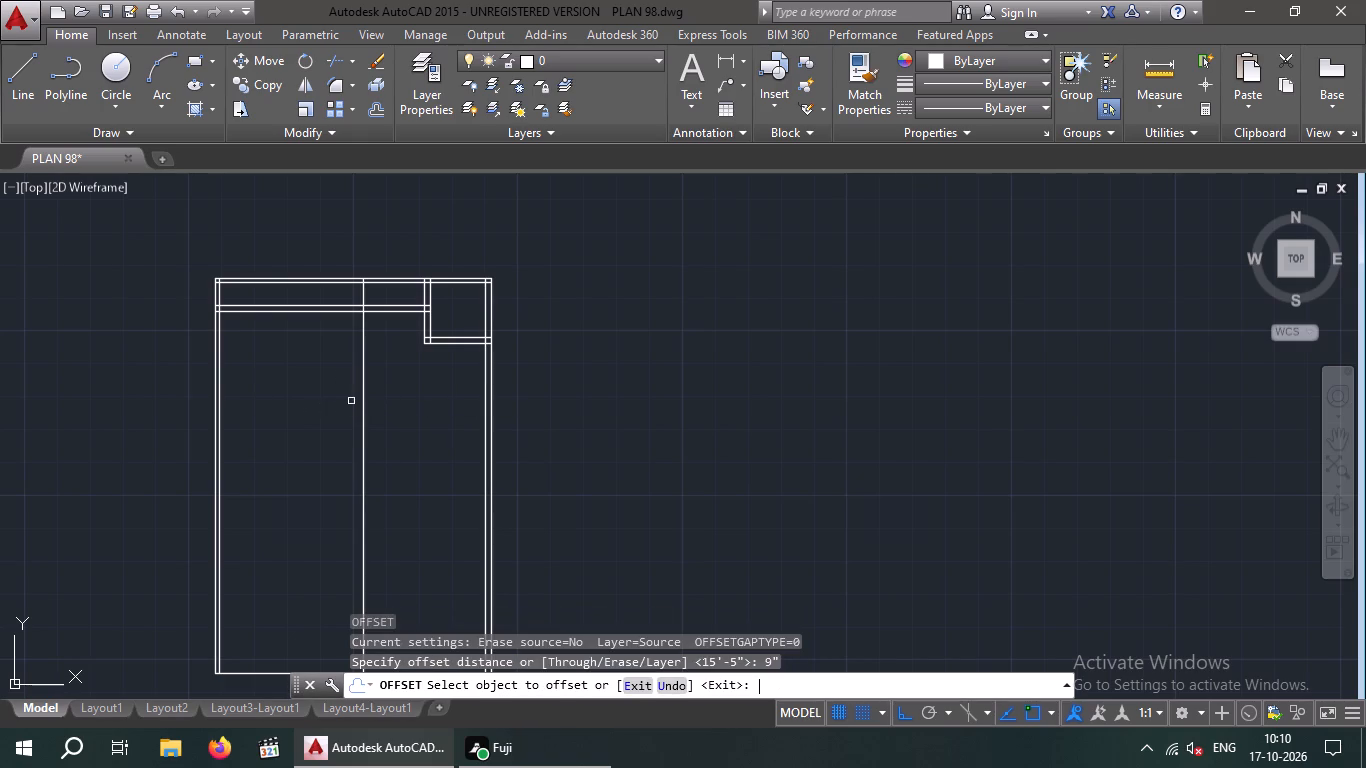
{"action": "left_click_drag", "start_coordinate": [362, 395], "coordinate": [328, 402]}
{"action": "left_click", "coordinate": [288, 409]}
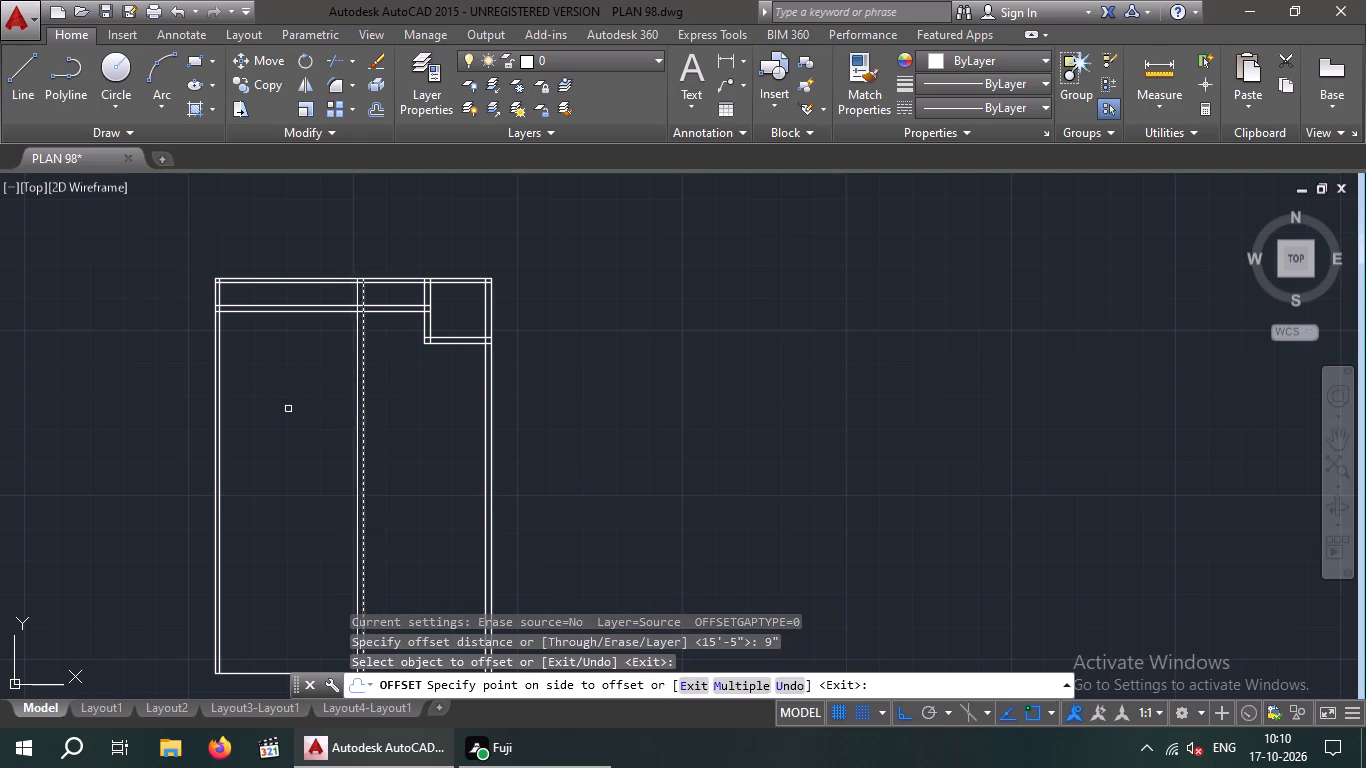
{"action": "key", "text": "Escape"}
{"action": "key", "text": "Escape"}
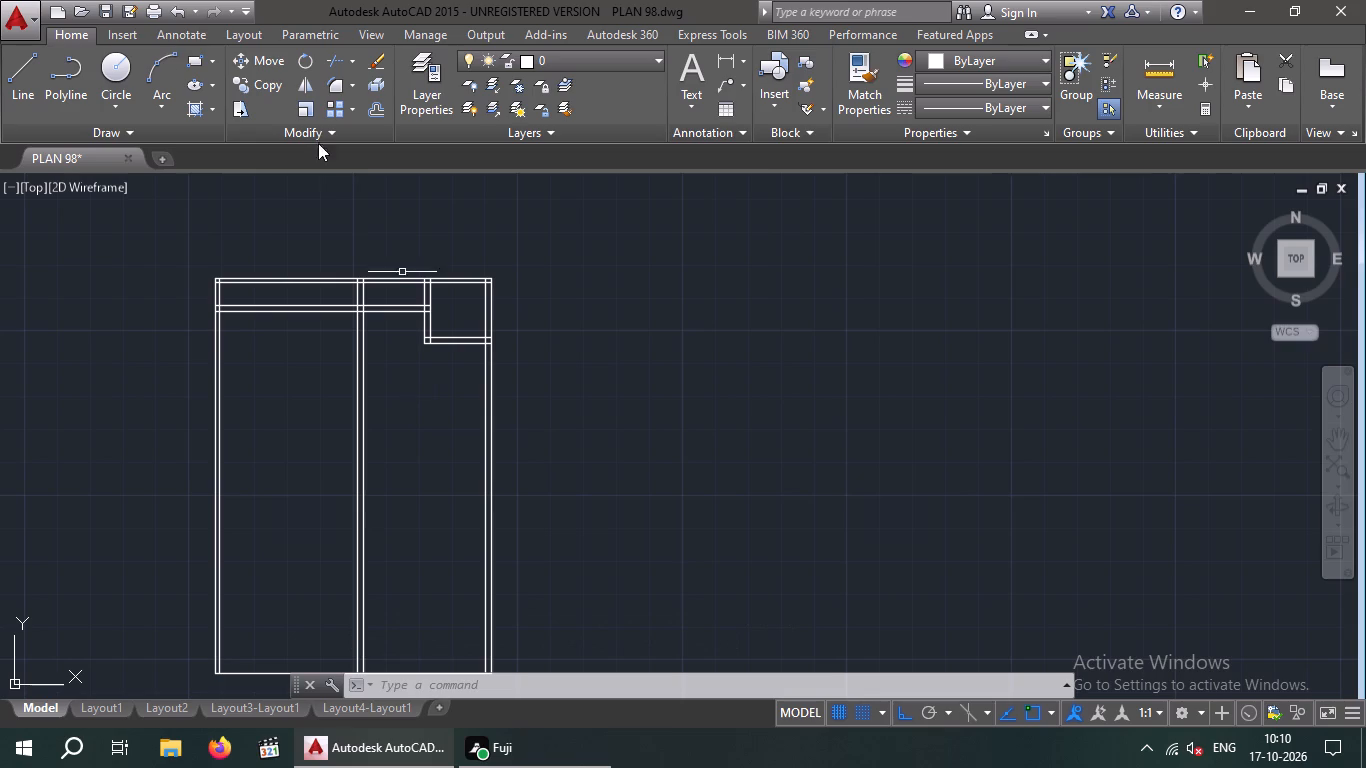
{"action": "key", "text": "Escape"}
{"action": "key", "text": "Escape"}
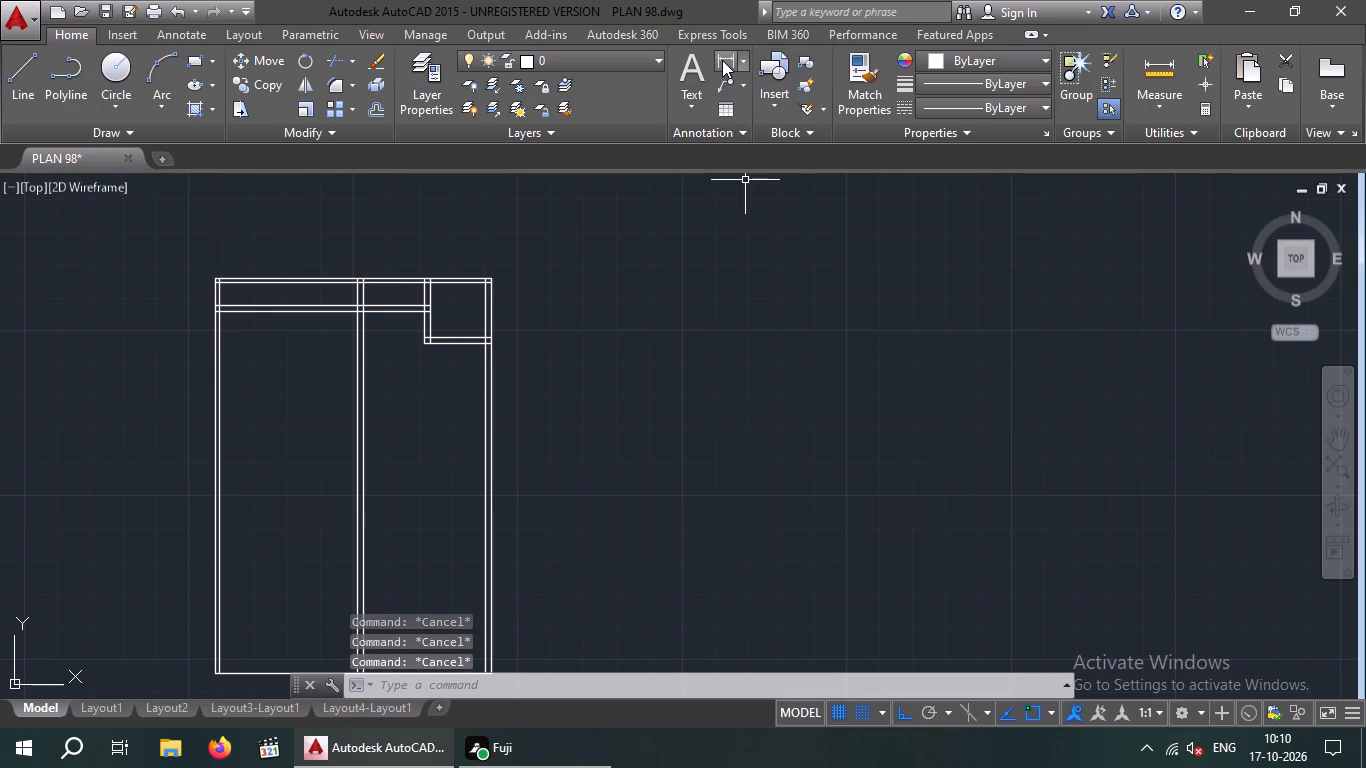
{"action": "key", "text": "Escape"}
{"action": "key", "text": "Escape"}
Offset the inner line of the left wall 3' into the plan.
{"action": "key", "text": "o"}
{"action": "key", "text": "Return"}
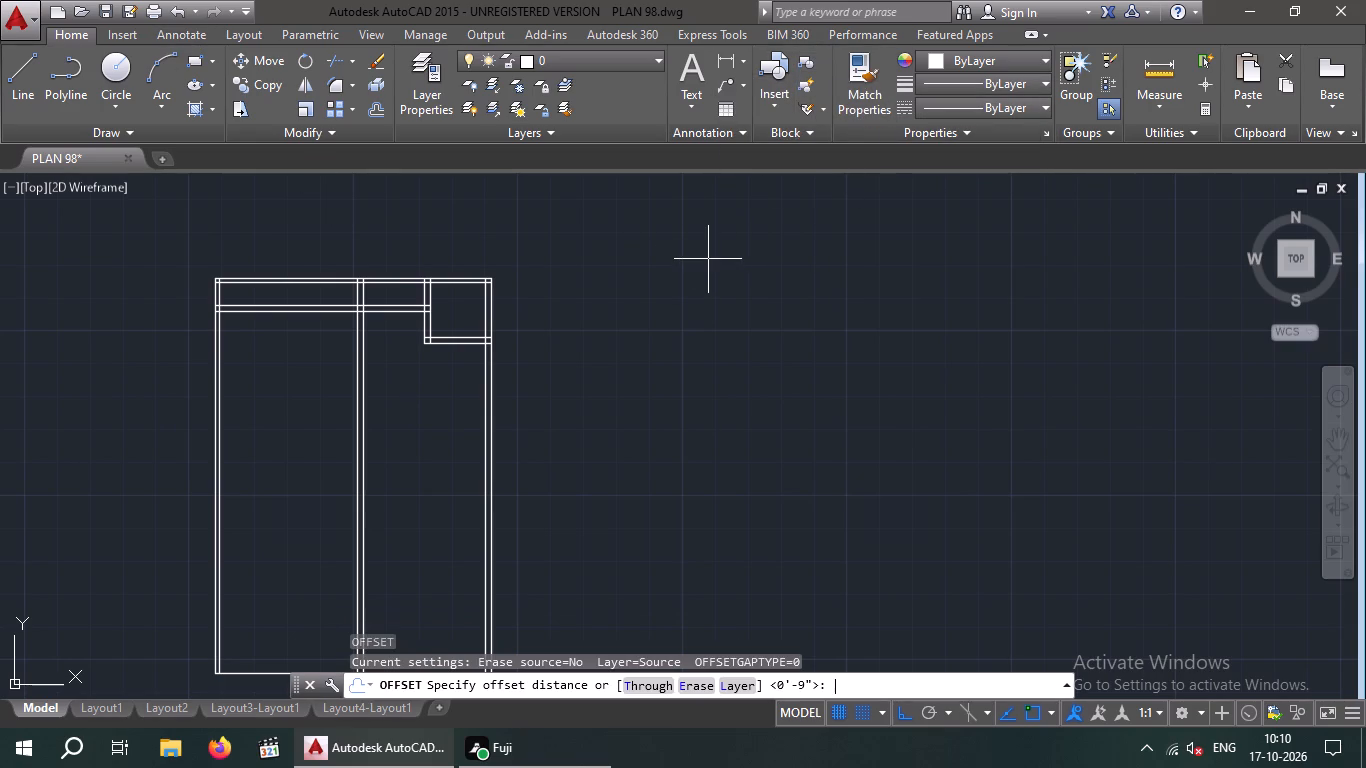
{"action": "key", "text": "3"}
{"action": "key", "text": "apostrophe"}
{"action": "key", "text": "Return"}
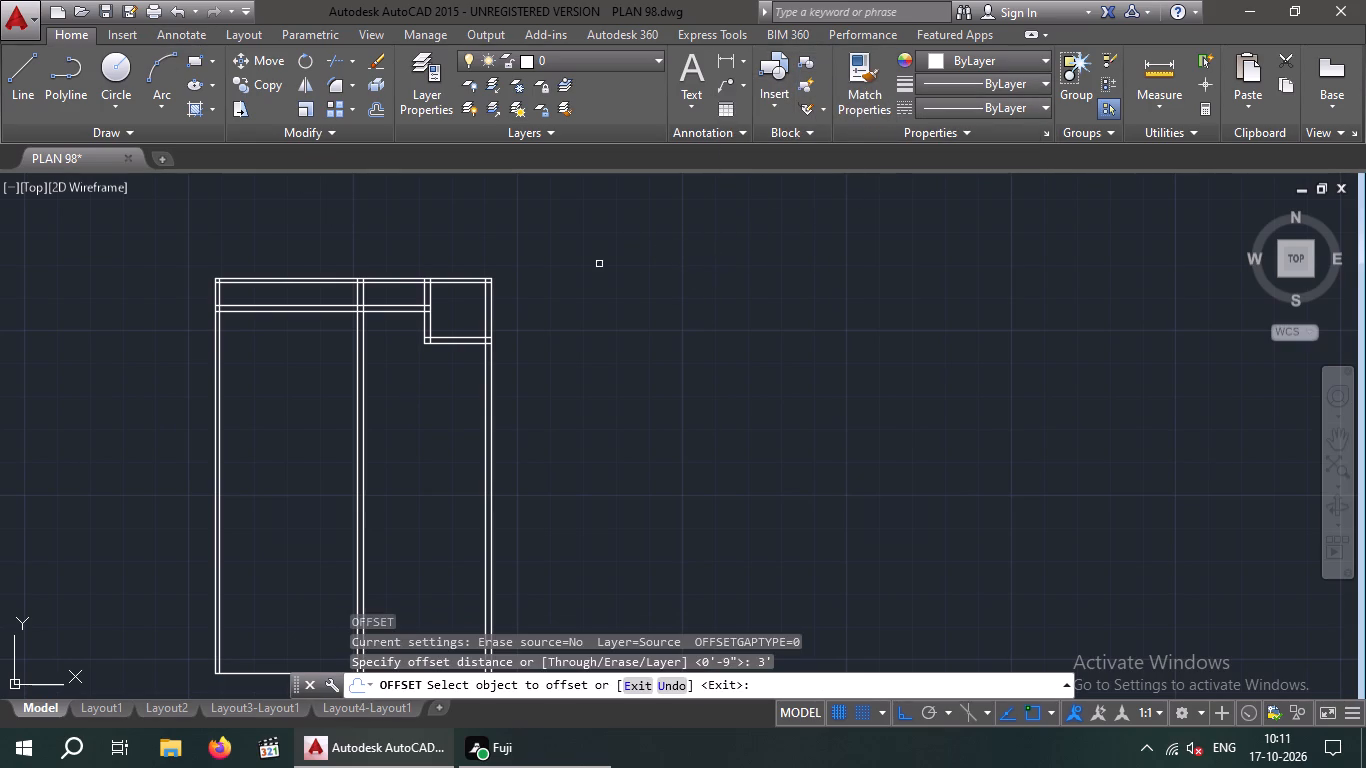
{"action": "scroll", "coordinate": [242, 386], "scroll_direction": "up", "scroll_amount": 3}
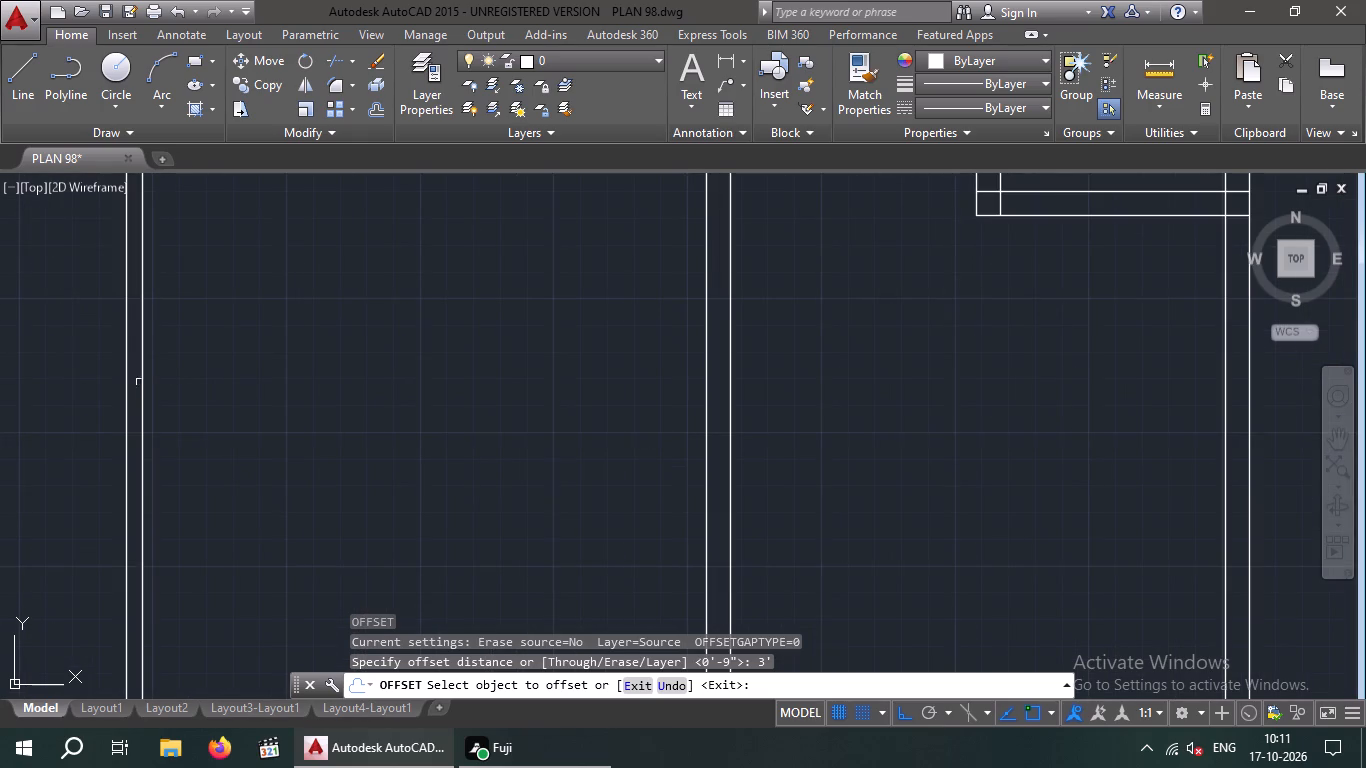
{"action": "left_click_drag", "start_coordinate": [140, 381], "coordinate": [173, 404]}
{"action": "left_click", "coordinate": [234, 397]}
{"action": "scroll", "coordinate": [235, 391], "scroll_direction": "down", "scroll_amount": 3}
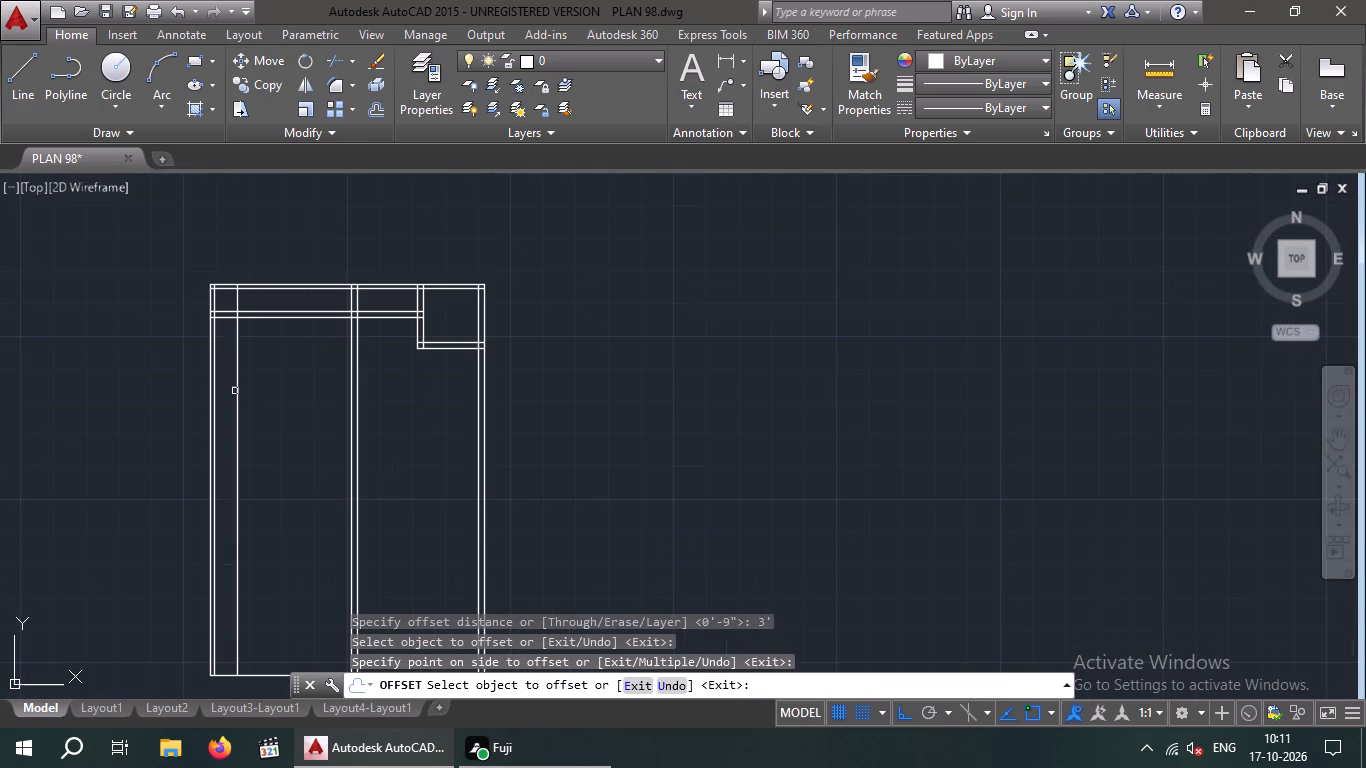
{"action": "key", "text": "Escape"}
{"action": "key", "text": "Escape"}
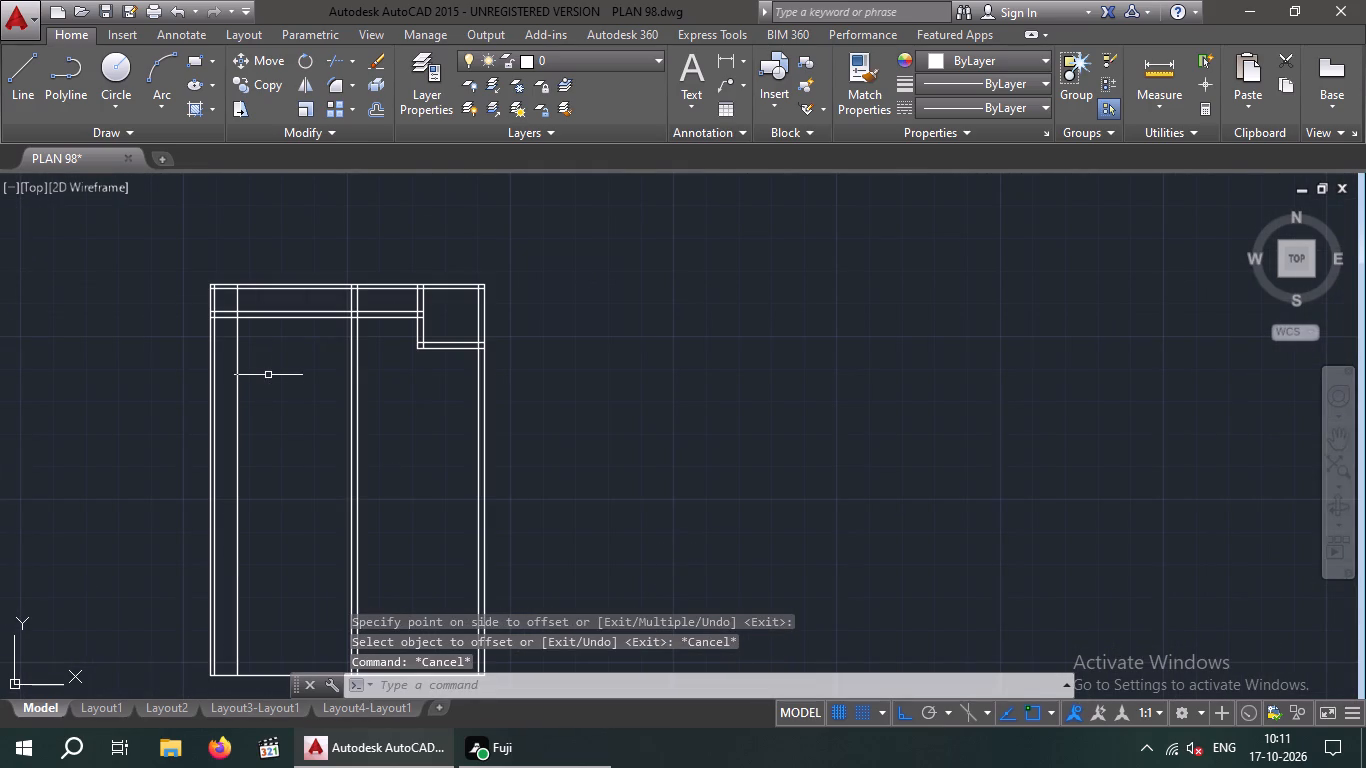
Offset the new vertical line beside the left wall 9" further into the plan to form a second partition.
{"action": "key", "text": "o"}
{"action": "key", "text": "Return"}
{"action": "key", "text": "9"}
{"action": "key", "text": "shift+quotedbl"}
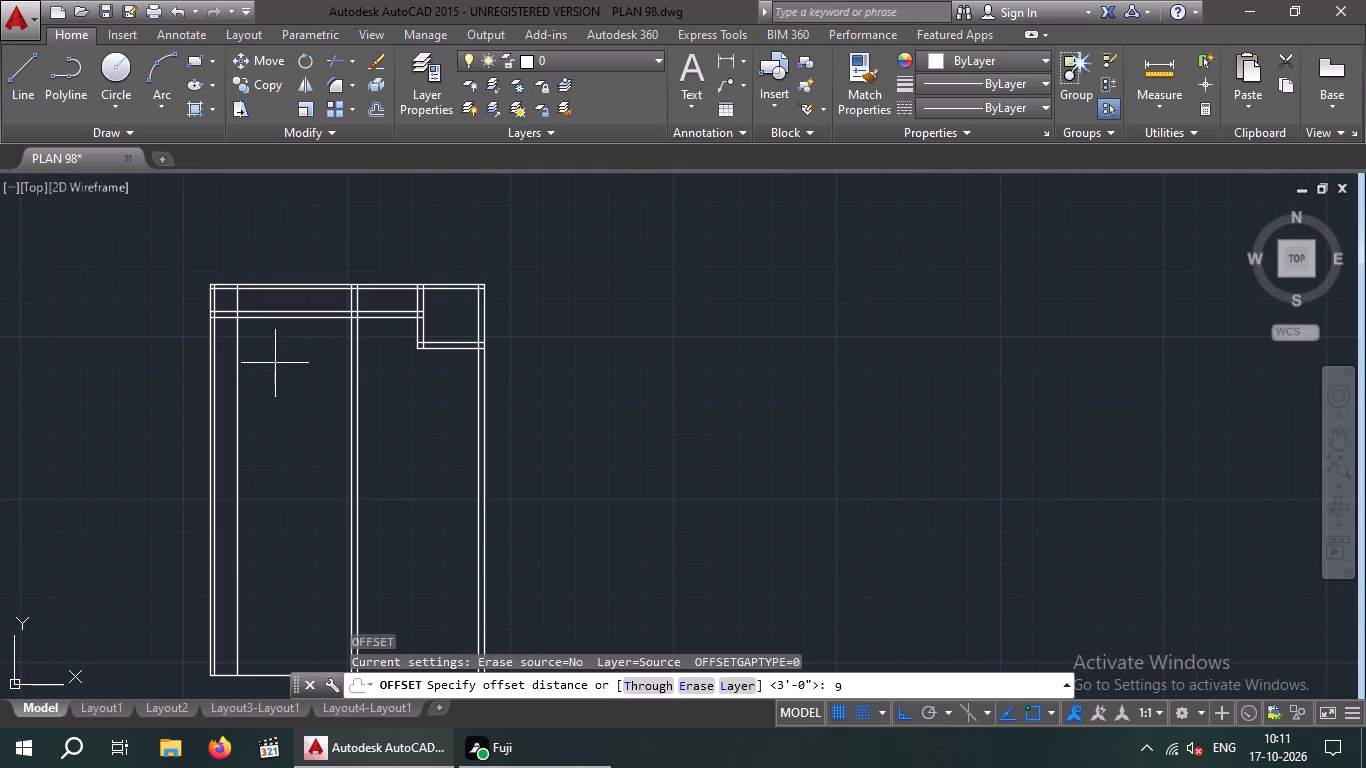
{"action": "key", "text": "Return"}
{"action": "left_click", "coordinate": [239, 376]}
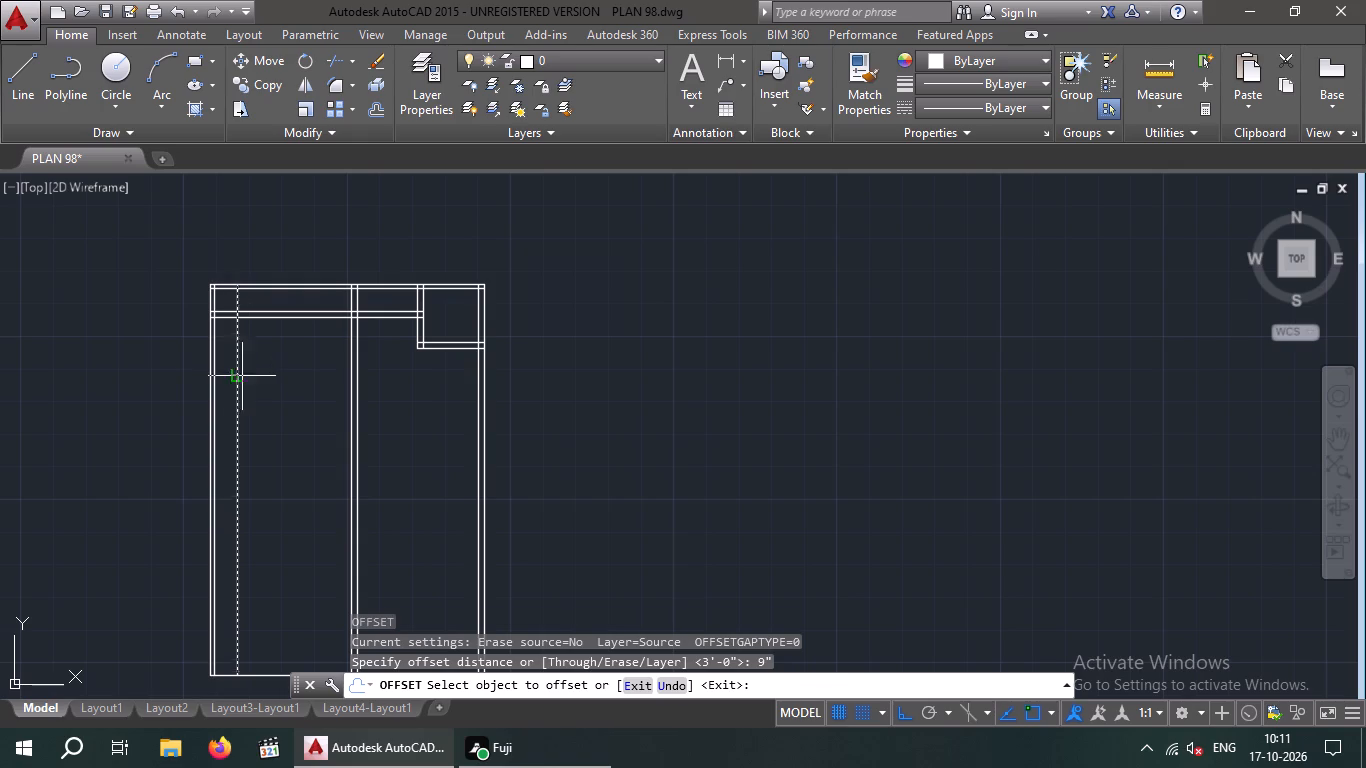
{"action": "left_click", "coordinate": [250, 378]}
{"action": "key", "text": "Escape"}
{"action": "key", "text": "Escape"}
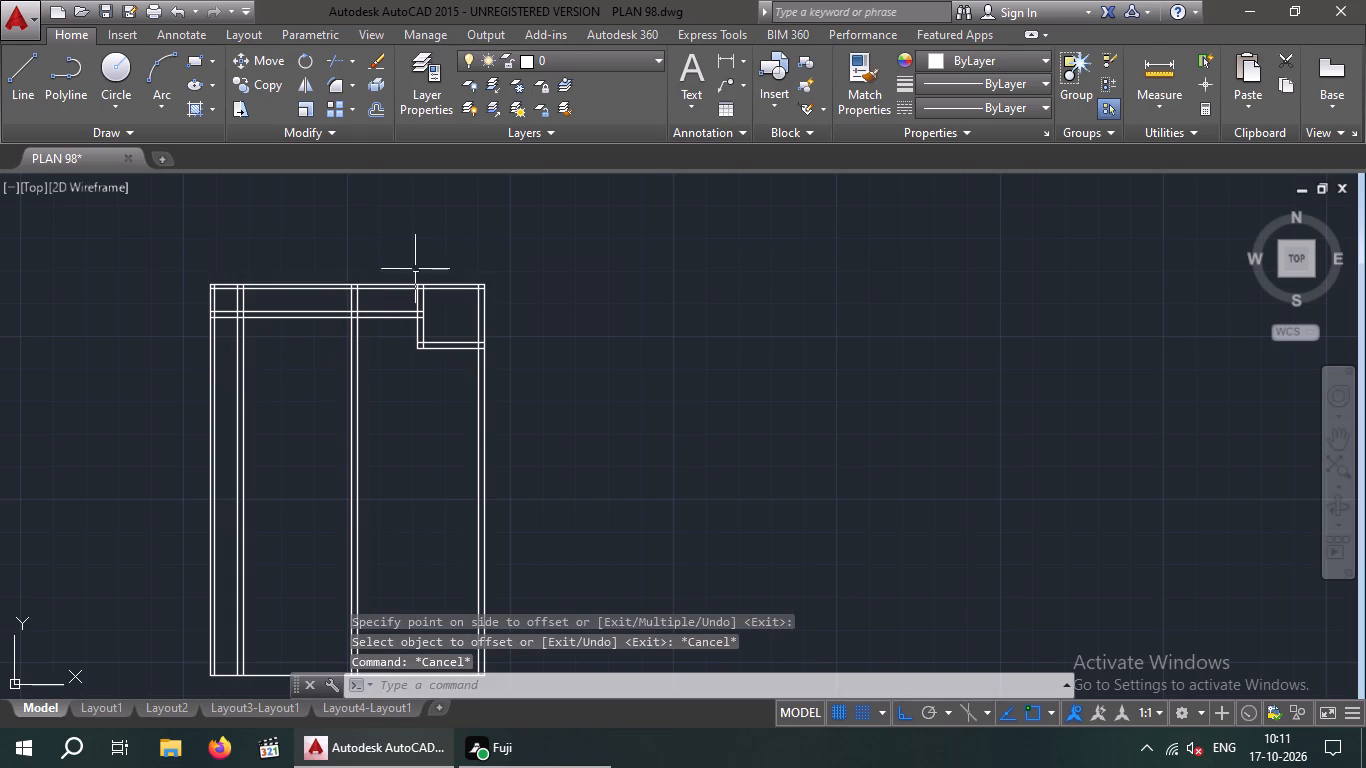
Measure the clear width between the two vertical partitions with a linear dimension, without placing it.
{"action": "left_click", "coordinate": [721, 57]}
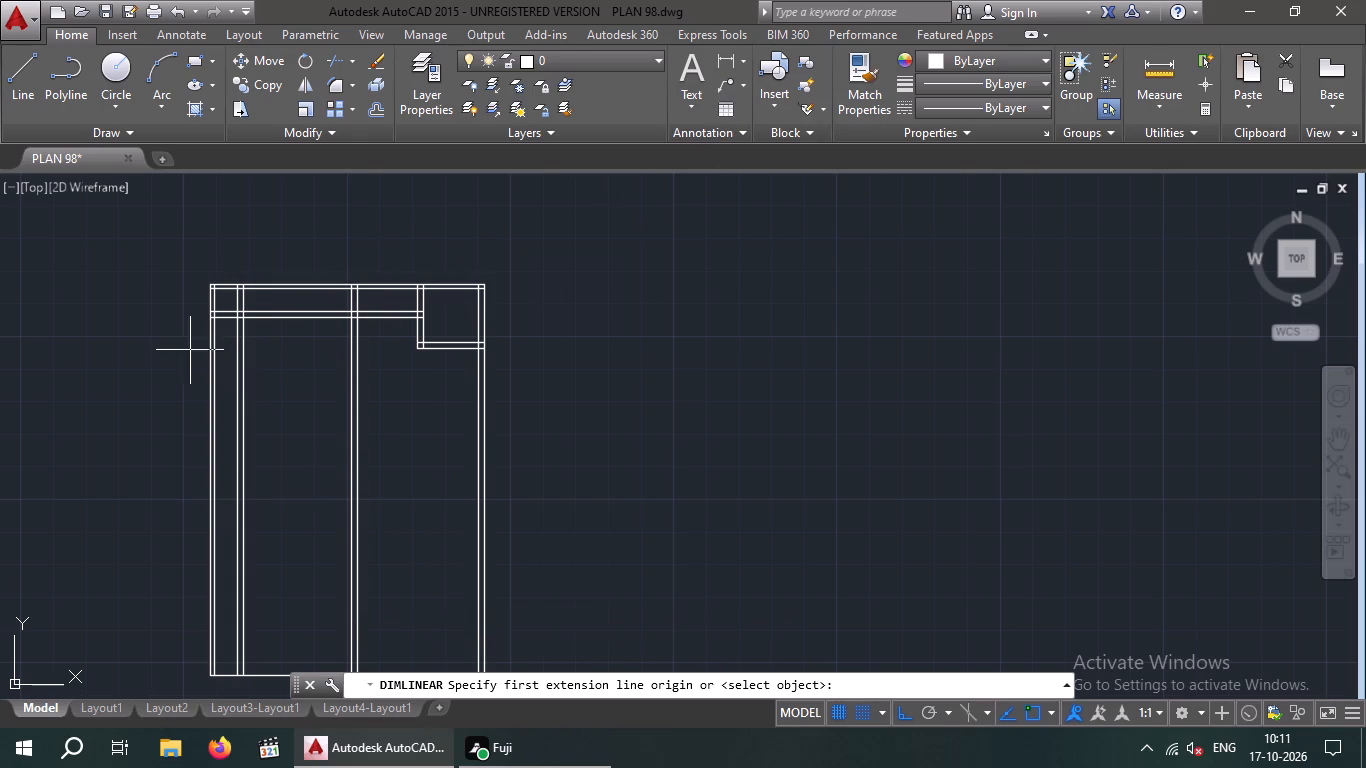
{"action": "scroll", "coordinate": [257, 329], "scroll_direction": "up", "scroll_amount": 3}
{"action": "left_click_drag", "start_coordinate": [188, 282], "coordinate": [214, 289]}
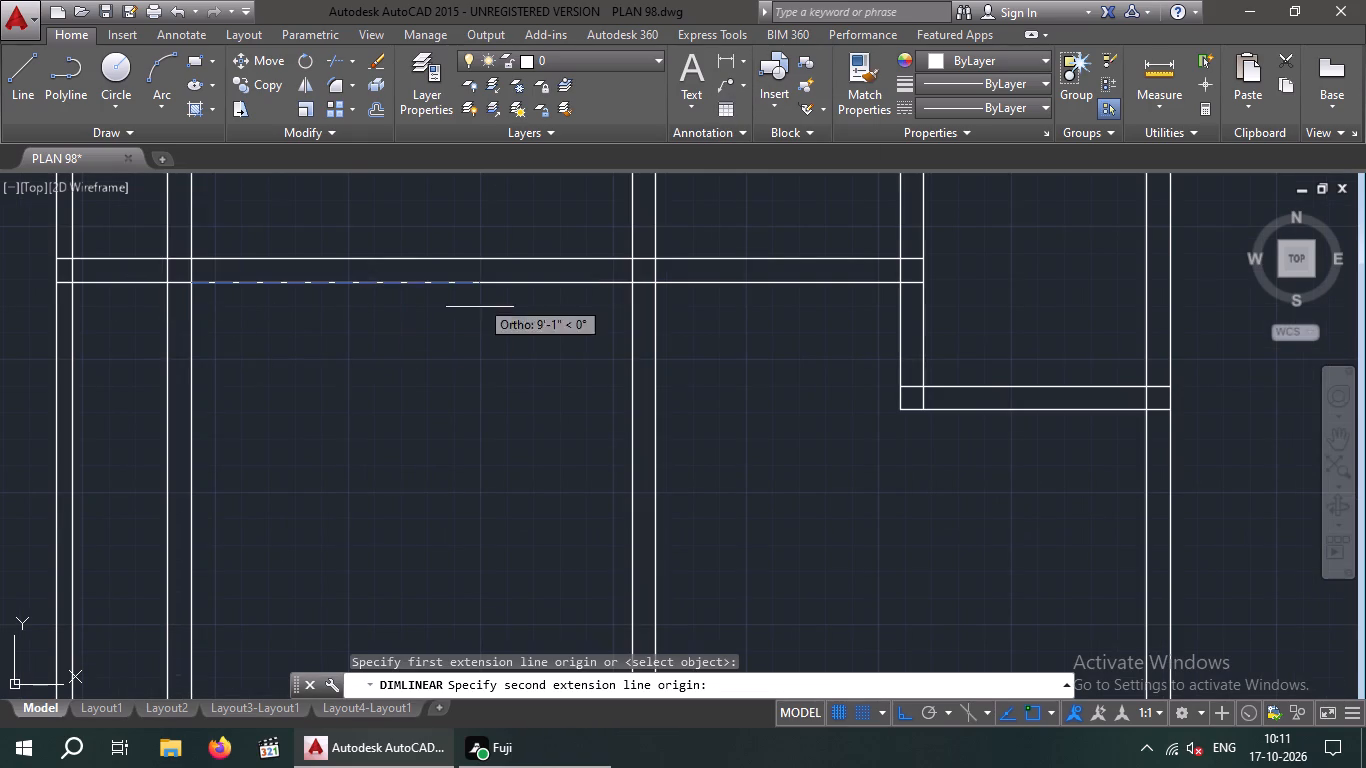
{"action": "left_click", "coordinate": [634, 286]}
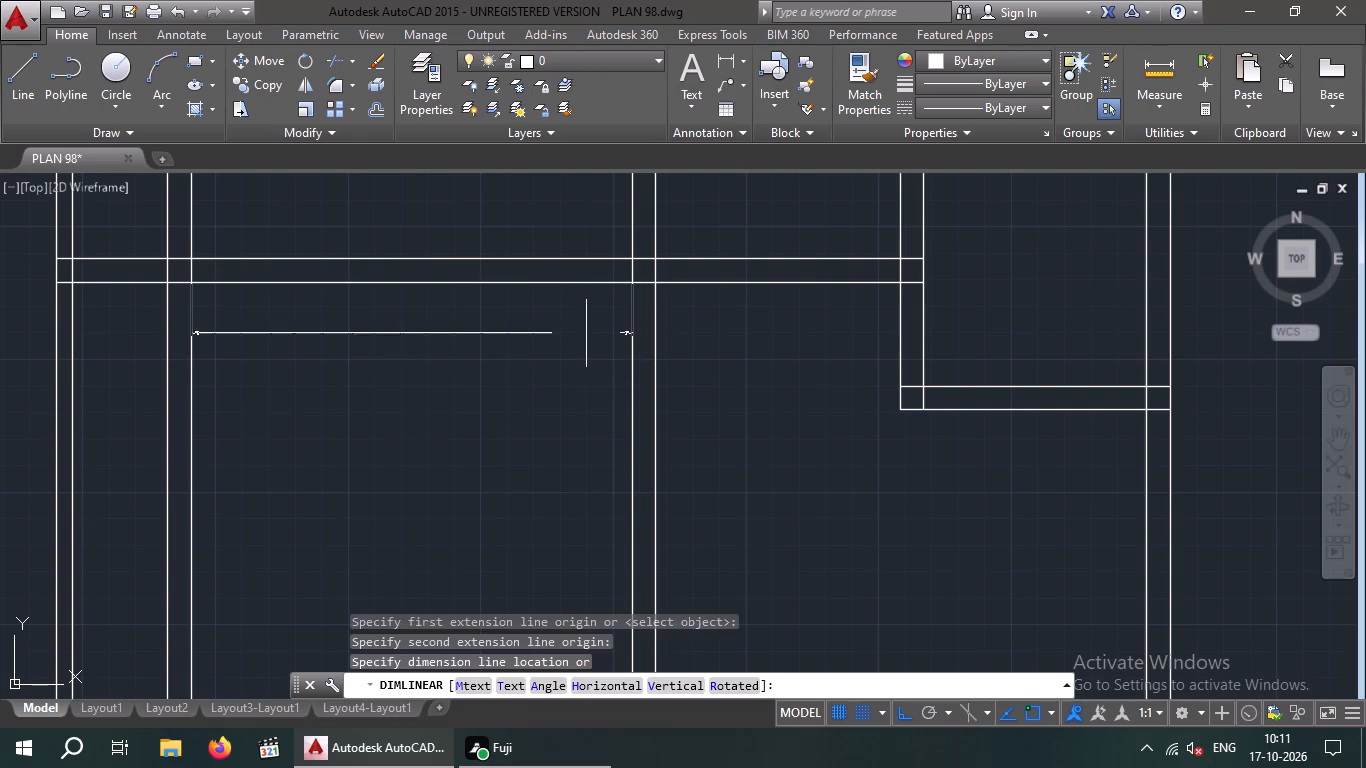
{"action": "key", "text": "Escape"}
{"action": "key", "text": "Escape"}
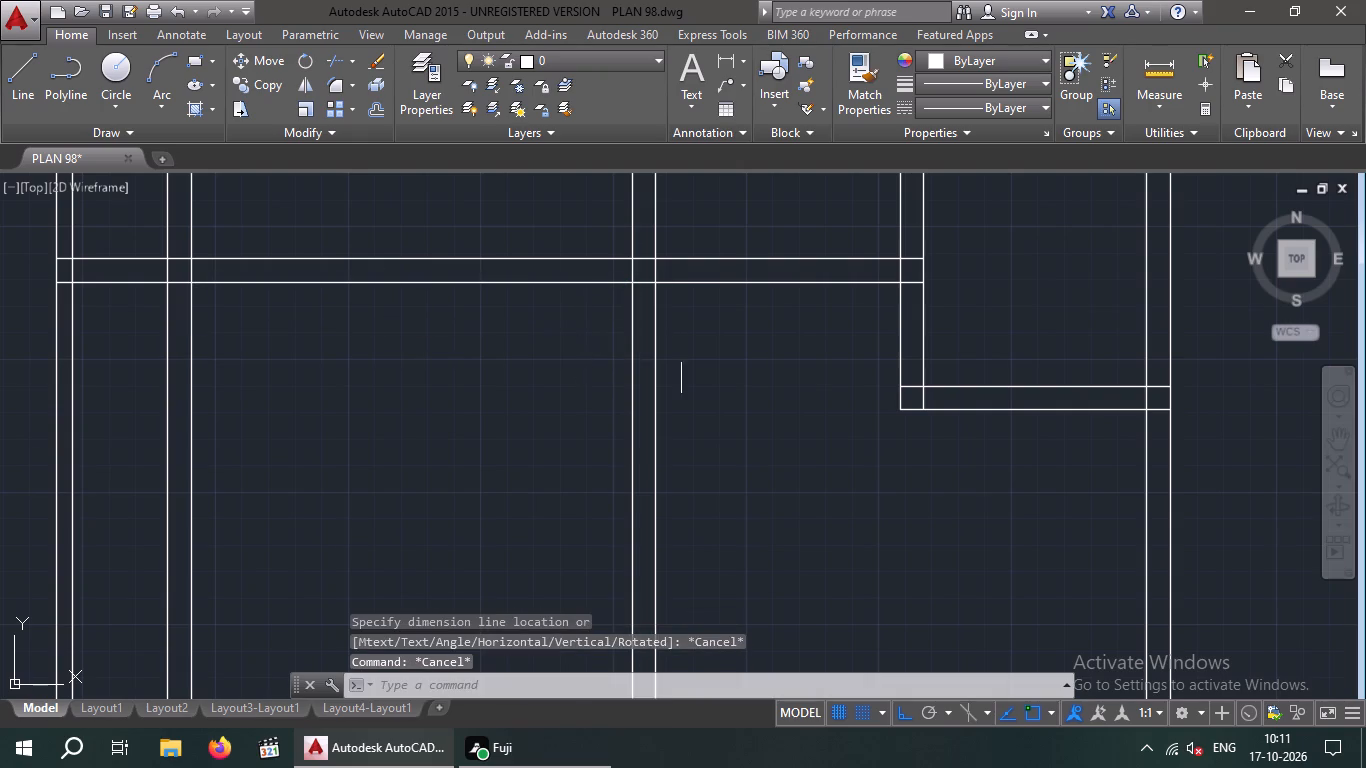
Trim the line ends of both vertical partitions out of the top outer wall's thickness.
{"action": "scroll", "coordinate": [695, 340], "scroll_direction": "down", "scroll_amount": 3}
{"action": "middle_click_drag", "start_coordinate": [697, 346], "coordinate": [597, 413]}
{"action": "middle_click_drag", "start_coordinate": [531, 417], "coordinate": [519, 473]}
{"action": "key", "text": "Escape"}
{"action": "key", "text": "Escape"}
{"action": "scroll", "coordinate": [527, 431], "scroll_direction": "up", "scroll_amount": 5}
{"action": "scroll", "coordinate": [527, 430], "scroll_direction": "down", "scroll_amount": 2}
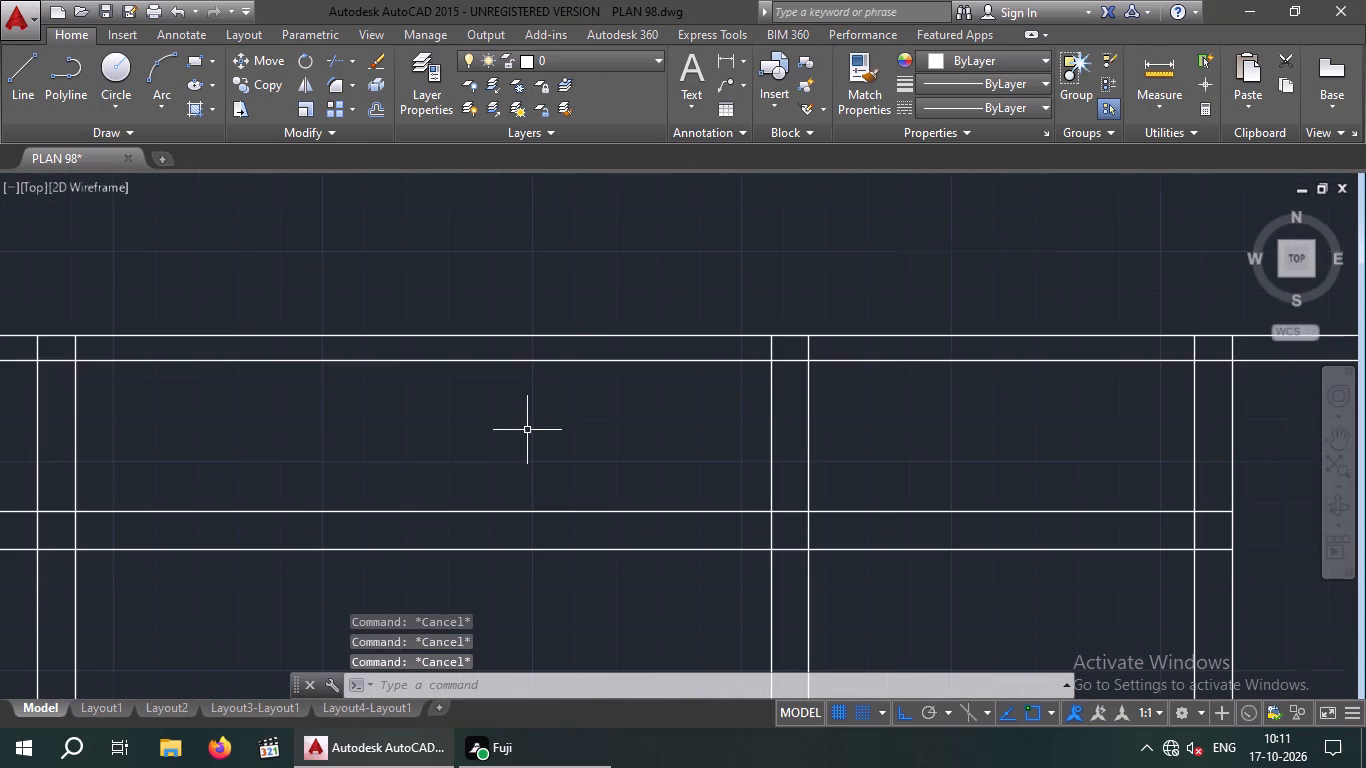
{"action": "type", "text": "tr"}
{"action": "key", "text": "space"}
{"action": "key", "text": "space"}
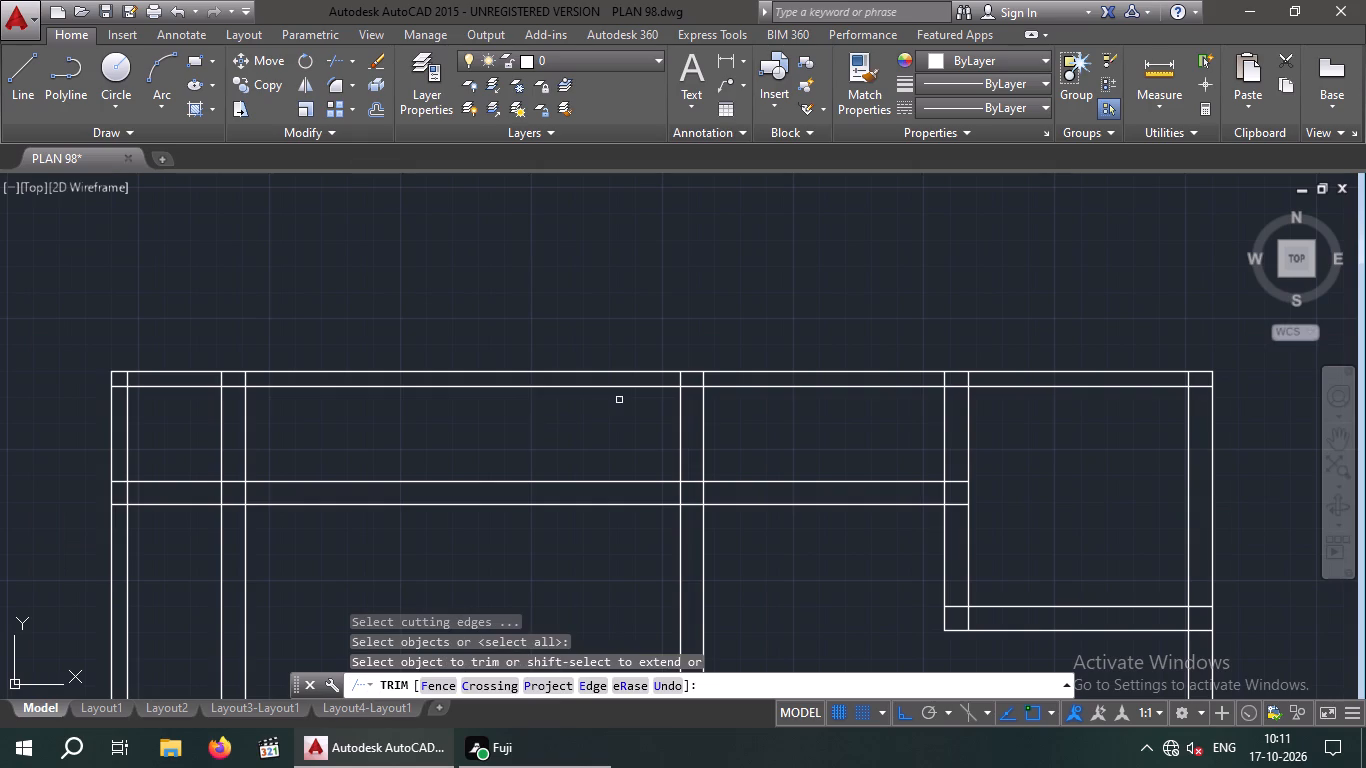
{"action": "scroll", "coordinate": [686, 366], "scroll_direction": "up", "scroll_amount": 4}
{"action": "left_click_drag", "start_coordinate": [906, 439], "coordinate": [719, 452]}
{"action": "left_click", "coordinate": [581, 462]}
{"action": "scroll", "coordinate": [604, 451], "scroll_direction": "down", "scroll_amount": 3}
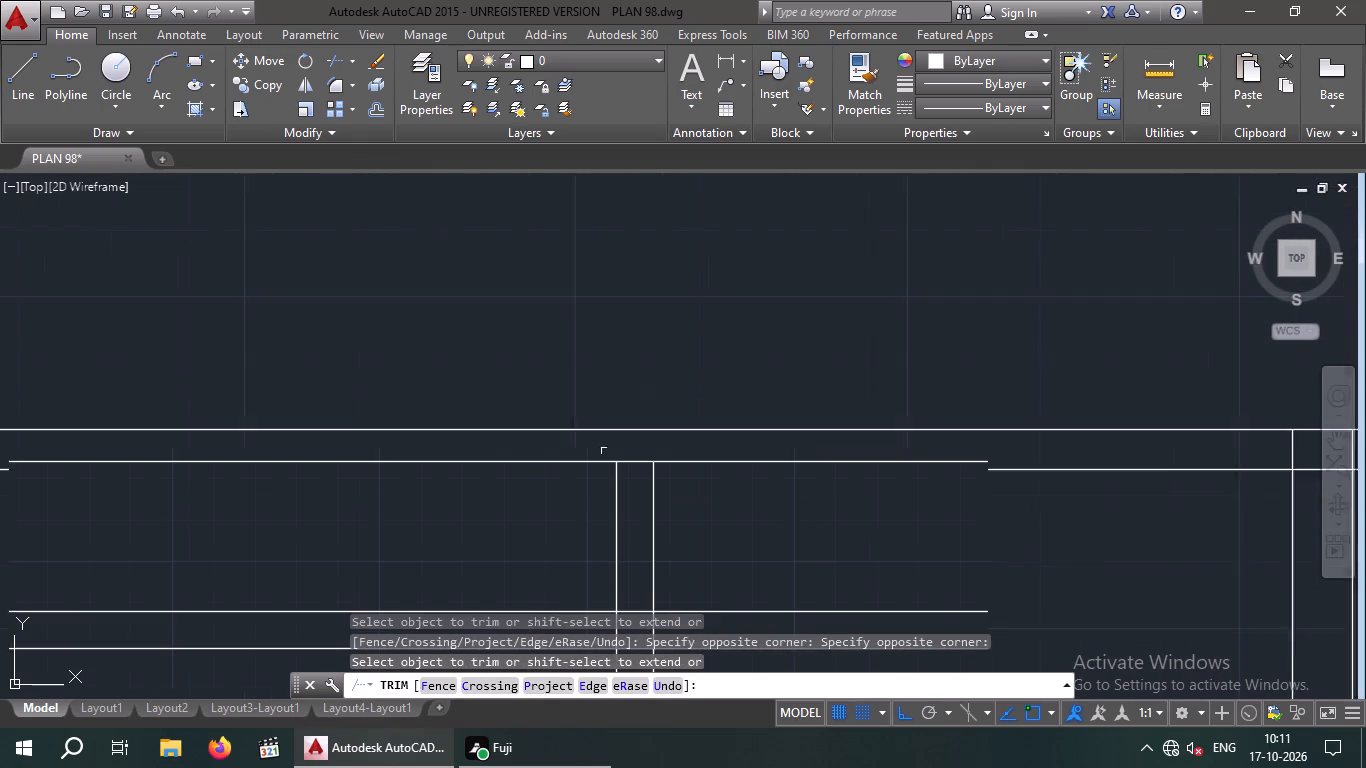
{"action": "middle_click_drag", "start_coordinate": [288, 550], "coordinate": [906, 509]}
{"action": "middle_click", "coordinate": [979, 524]}
{"action": "scroll", "coordinate": [541, 406], "scroll_direction": "up", "scroll_amount": 4}
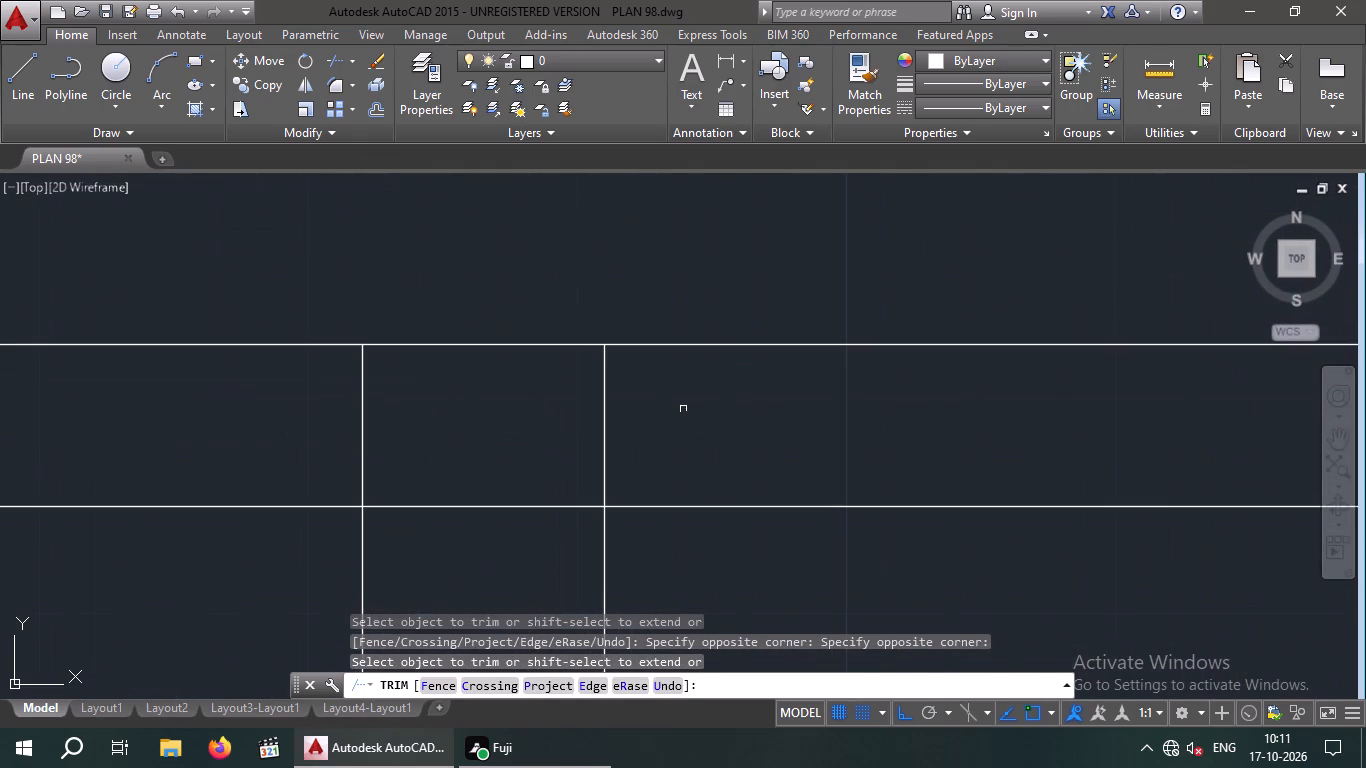
{"action": "left_click_drag", "start_coordinate": [688, 404], "coordinate": [519, 430]}
{"action": "left_click", "coordinate": [308, 431]}
{"action": "scroll", "coordinate": [384, 417], "scroll_direction": "down", "scroll_amount": 6}
Trim both vertical partitions' line pairs between the top outer wall and the horizontal interior wall below it.
{"action": "scroll", "coordinate": [435, 452], "scroll_direction": "up", "scroll_amount": 4}
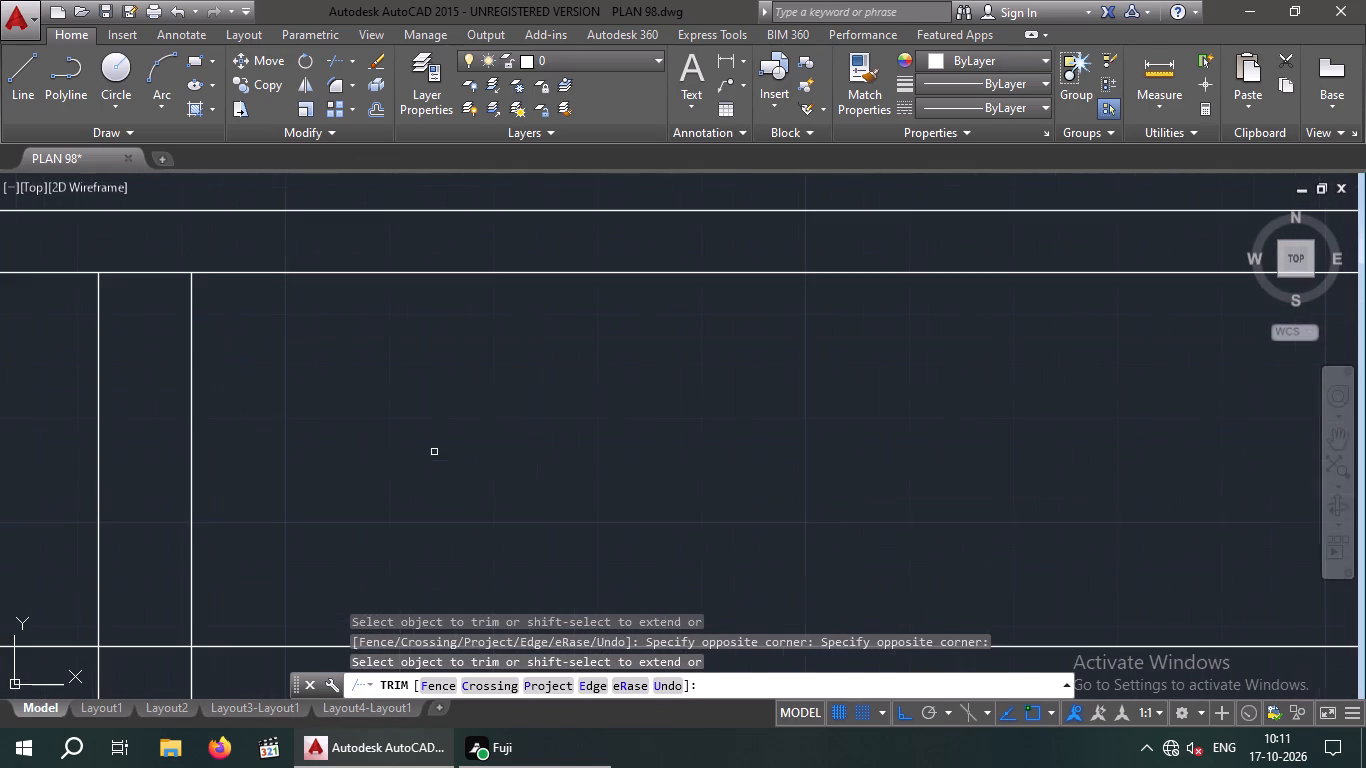
{"action": "left_click_drag", "start_coordinate": [495, 421], "coordinate": [251, 474]}
{"action": "left_click_drag", "start_coordinate": [0, 495], "coordinate": [9, 500]}
{"action": "scroll", "coordinate": [212, 474], "scroll_direction": "down", "scroll_amount": 6}
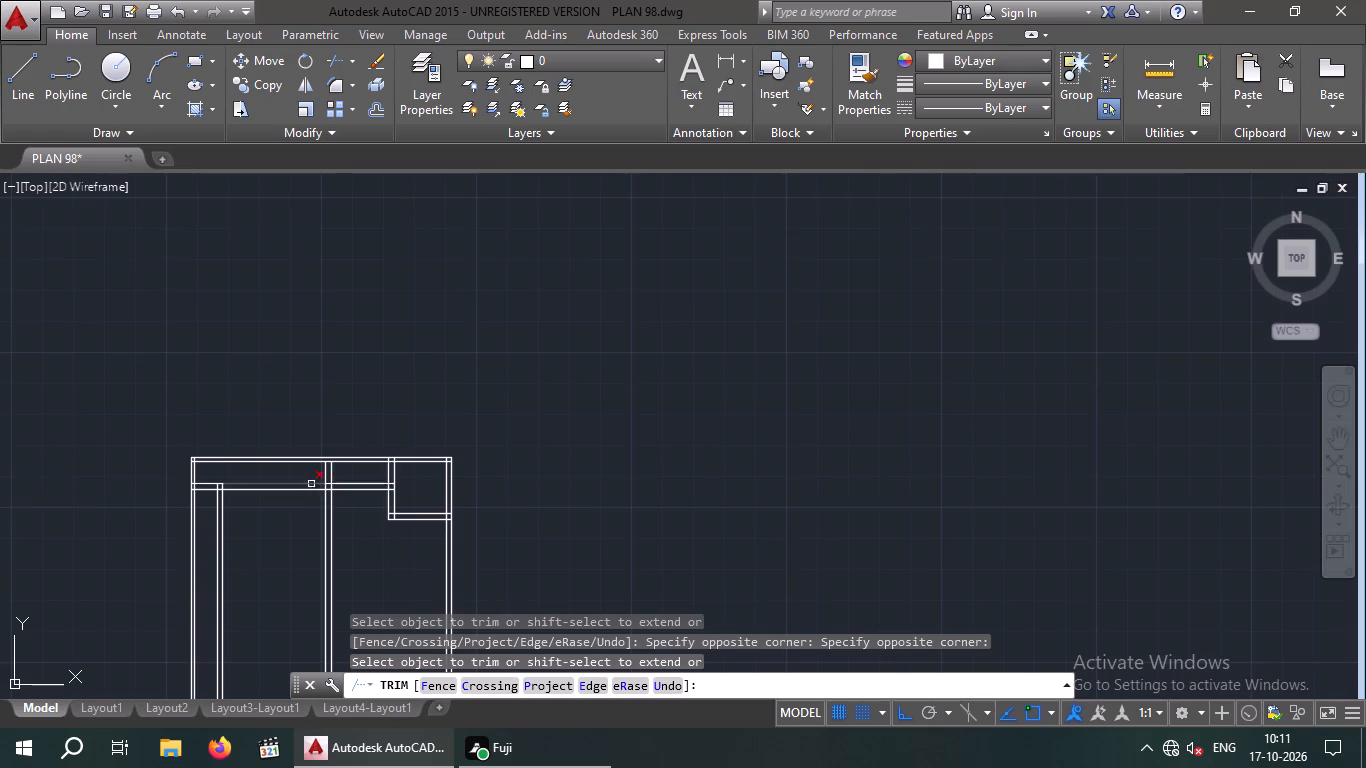
{"action": "scroll", "coordinate": [332, 473], "scroll_direction": "up", "scroll_amount": 6}
{"action": "left_click_drag", "start_coordinate": [431, 421], "coordinate": [200, 499]}
{"action": "left_click", "coordinate": [73, 526]}
{"action": "scroll", "coordinate": [226, 508], "scroll_direction": "down", "scroll_amount": 6}
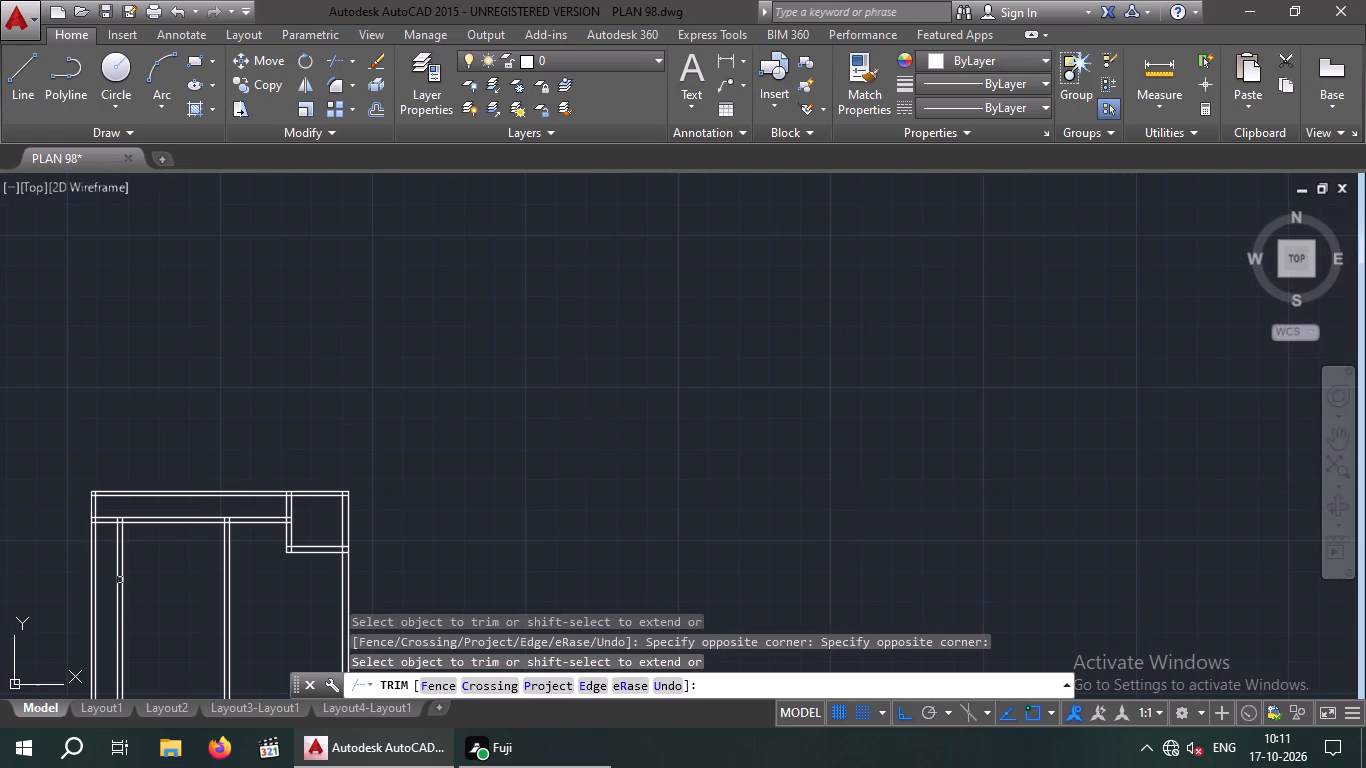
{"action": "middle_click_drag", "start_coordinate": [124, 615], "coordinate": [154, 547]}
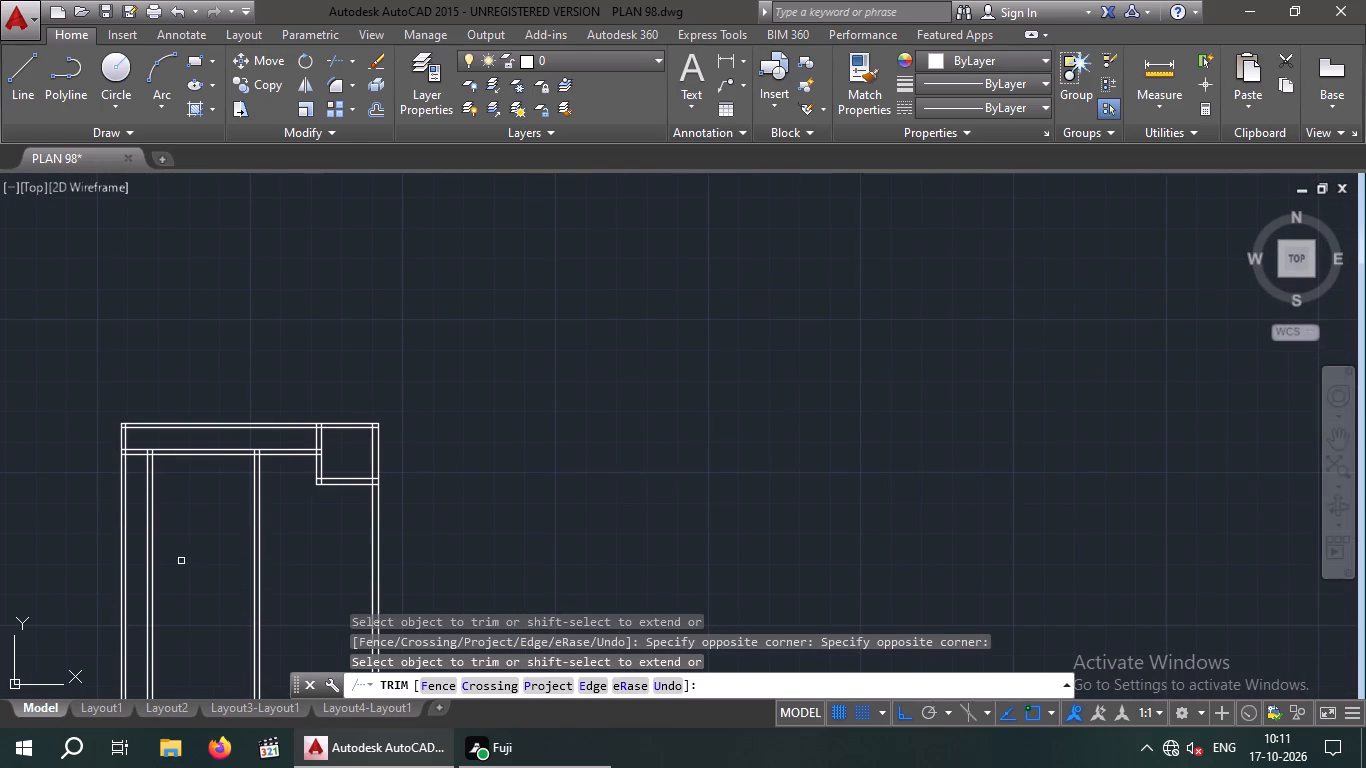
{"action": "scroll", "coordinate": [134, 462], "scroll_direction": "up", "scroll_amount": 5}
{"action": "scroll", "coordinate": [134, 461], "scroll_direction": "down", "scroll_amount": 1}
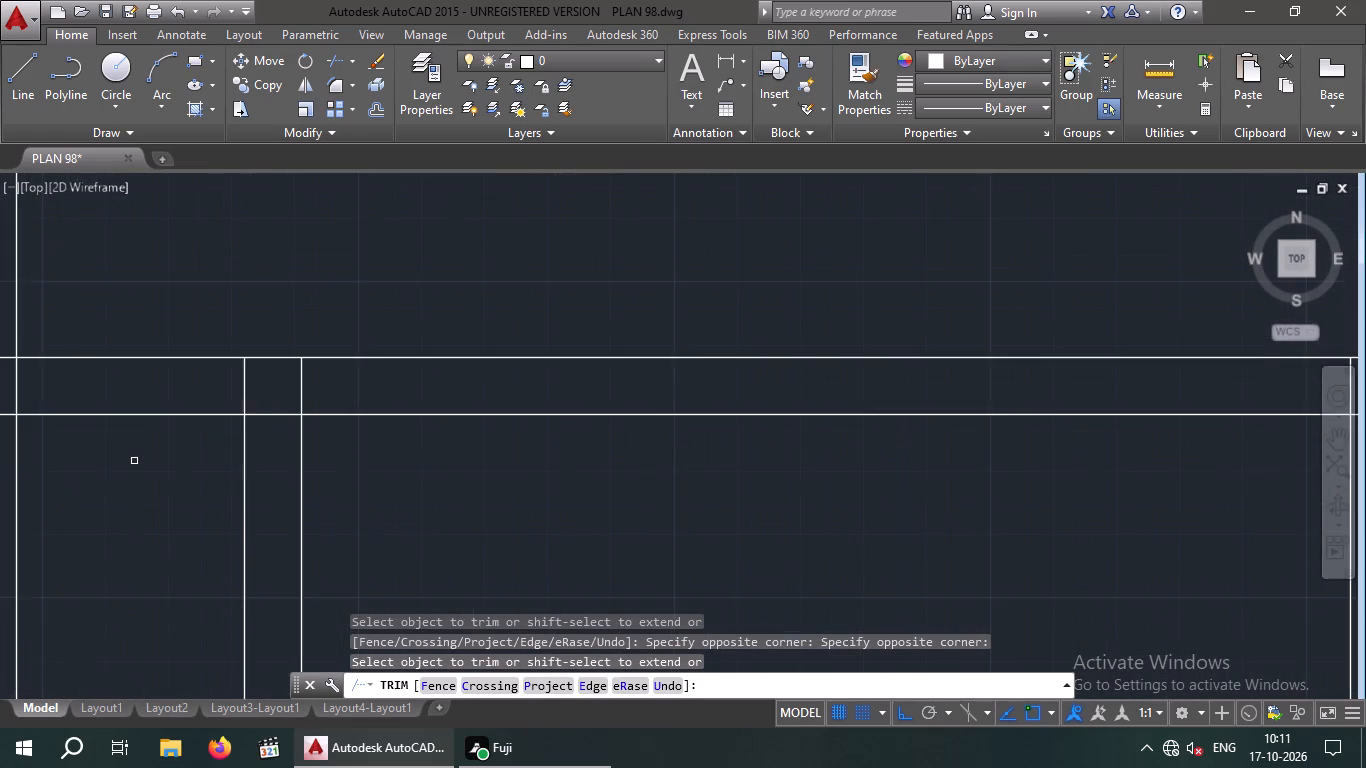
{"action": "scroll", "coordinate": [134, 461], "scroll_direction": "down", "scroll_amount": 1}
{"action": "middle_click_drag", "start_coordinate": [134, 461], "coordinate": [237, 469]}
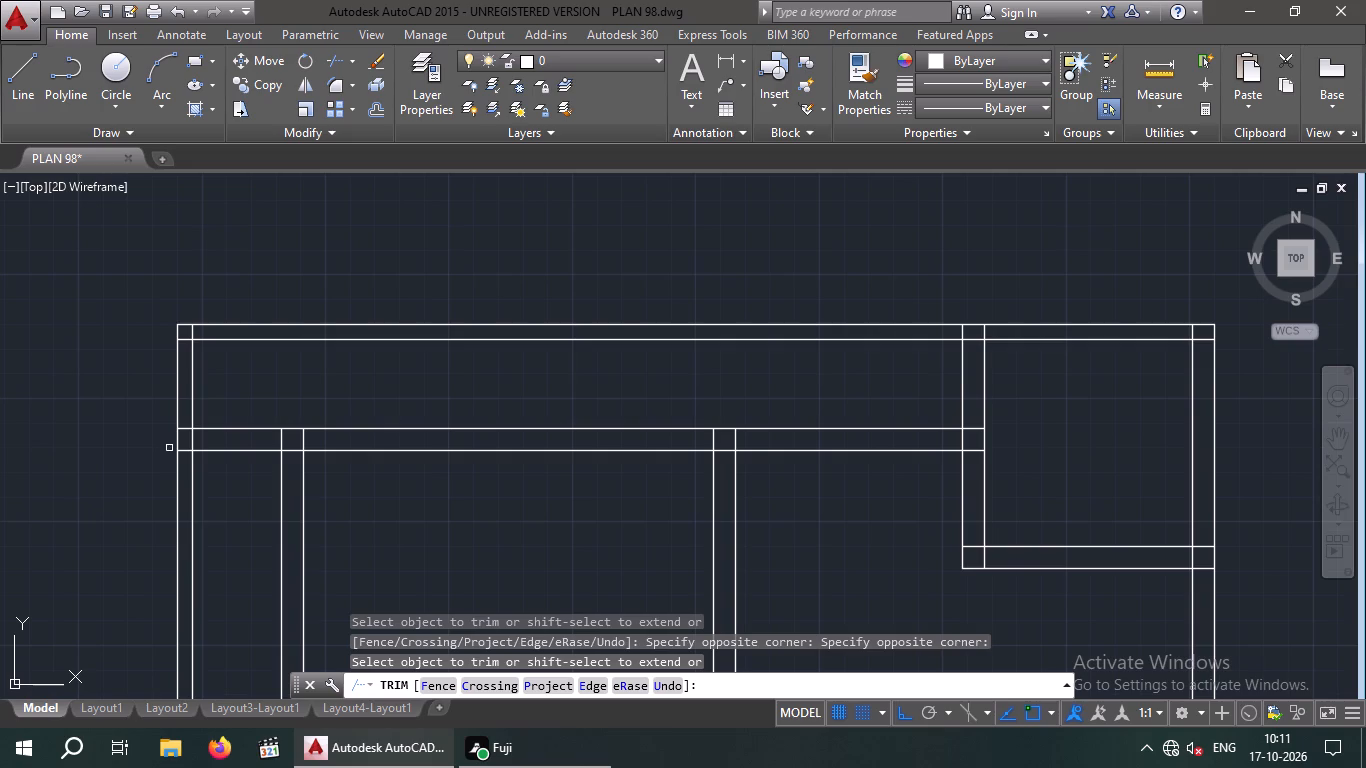
Trim the horizontal interior wall's line pair from the left outer wall's thickness up to the first vertical partition.
{"action": "scroll", "coordinate": [179, 451], "scroll_direction": "up", "scroll_amount": 5}
{"action": "left_click_drag", "start_coordinate": [249, 508], "coordinate": [204, 432]}
{"action": "left_click", "coordinate": [201, 191]}
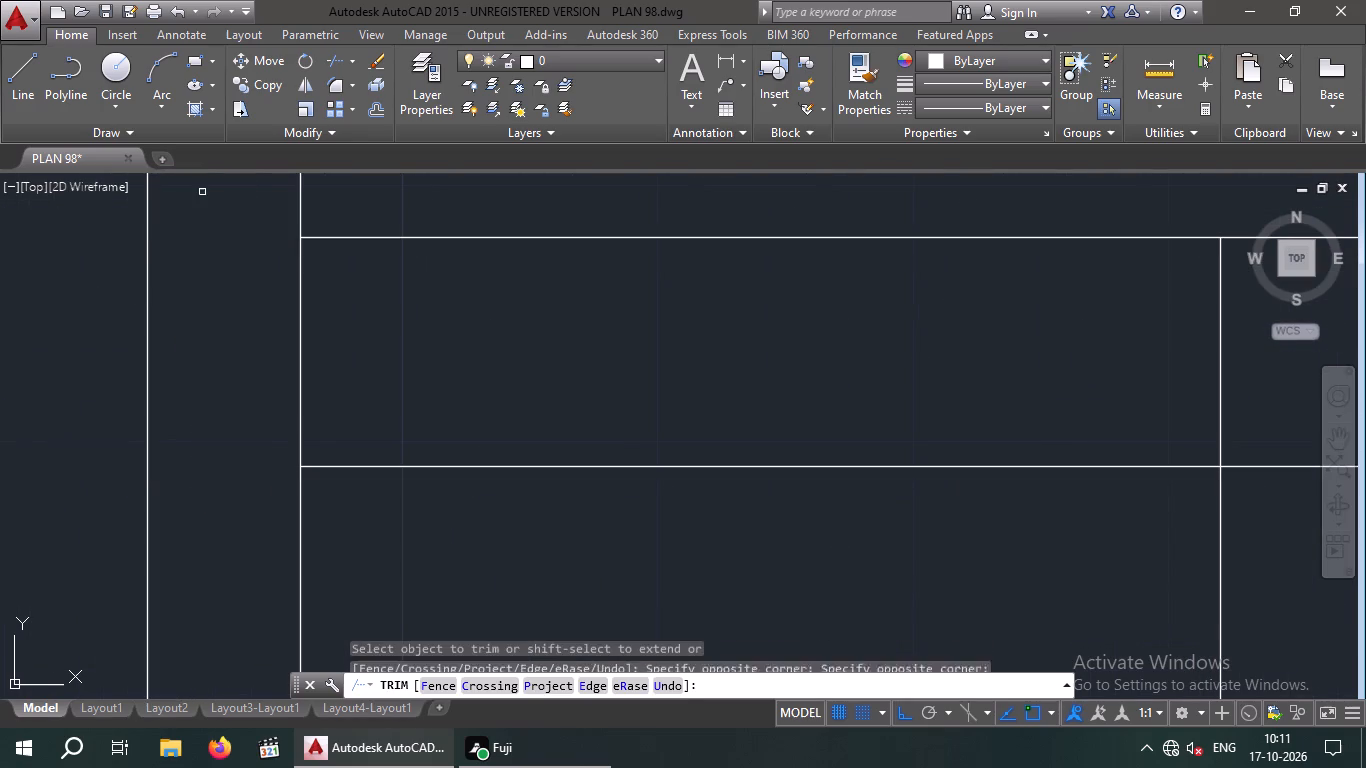
{"action": "scroll", "coordinate": [645, 441], "scroll_direction": "down", "scroll_amount": 4}
{"action": "left_click_drag", "start_coordinate": [697, 487], "coordinate": [664, 468]}
{"action": "left_click", "coordinate": [637, 369]}
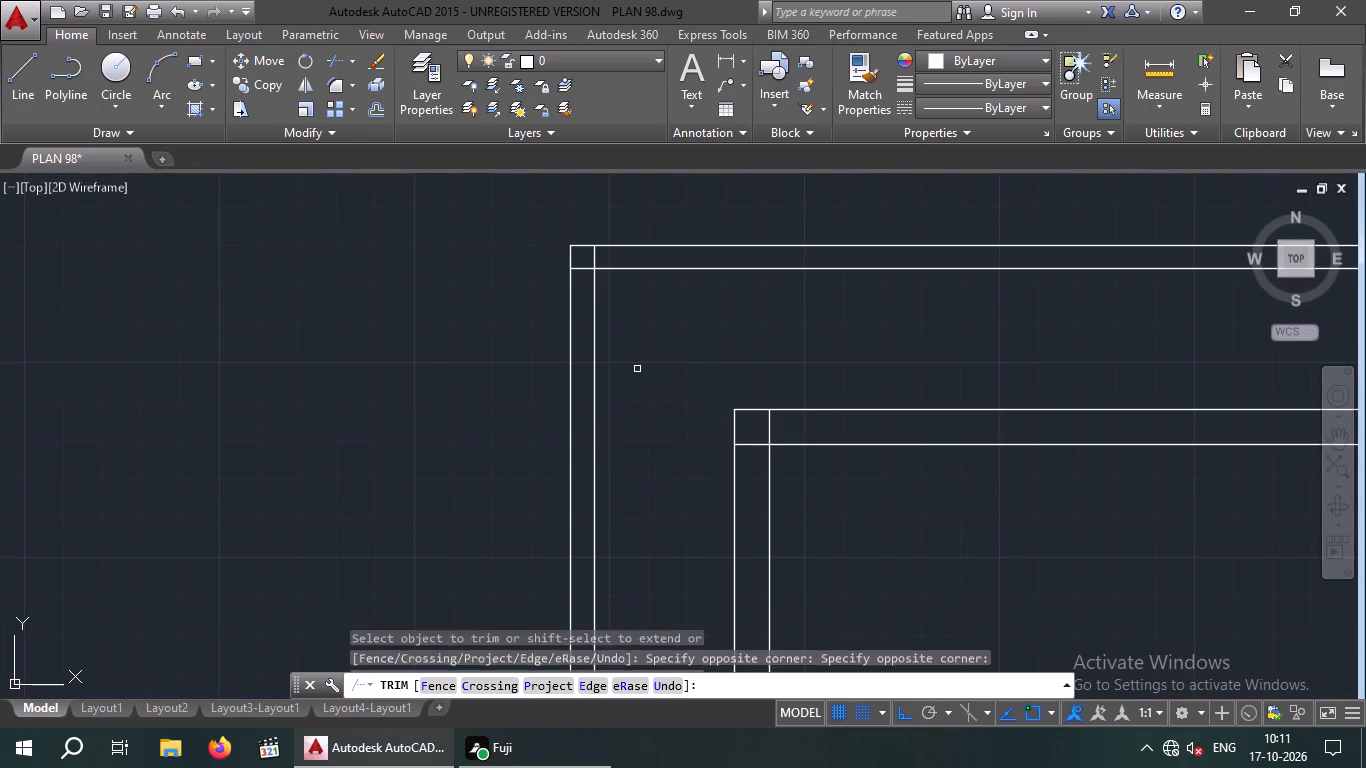
{"action": "scroll", "coordinate": [637, 369], "scroll_direction": "down", "scroll_amount": 4}
{"action": "middle_click_drag", "start_coordinate": [722, 444], "coordinate": [507, 414]}
{"action": "key", "text": "Escape"}
{"action": "key", "text": "Escape"}
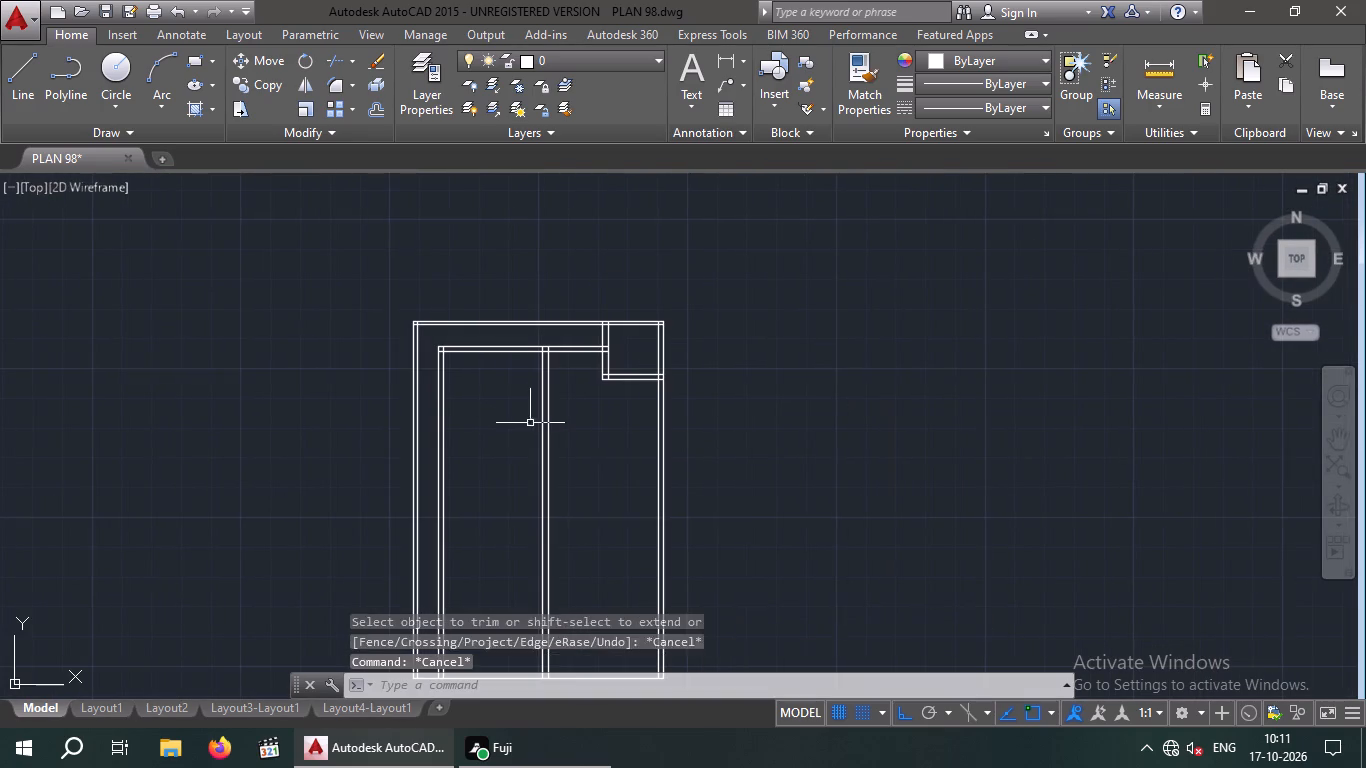
{"action": "key", "text": "Escape"}
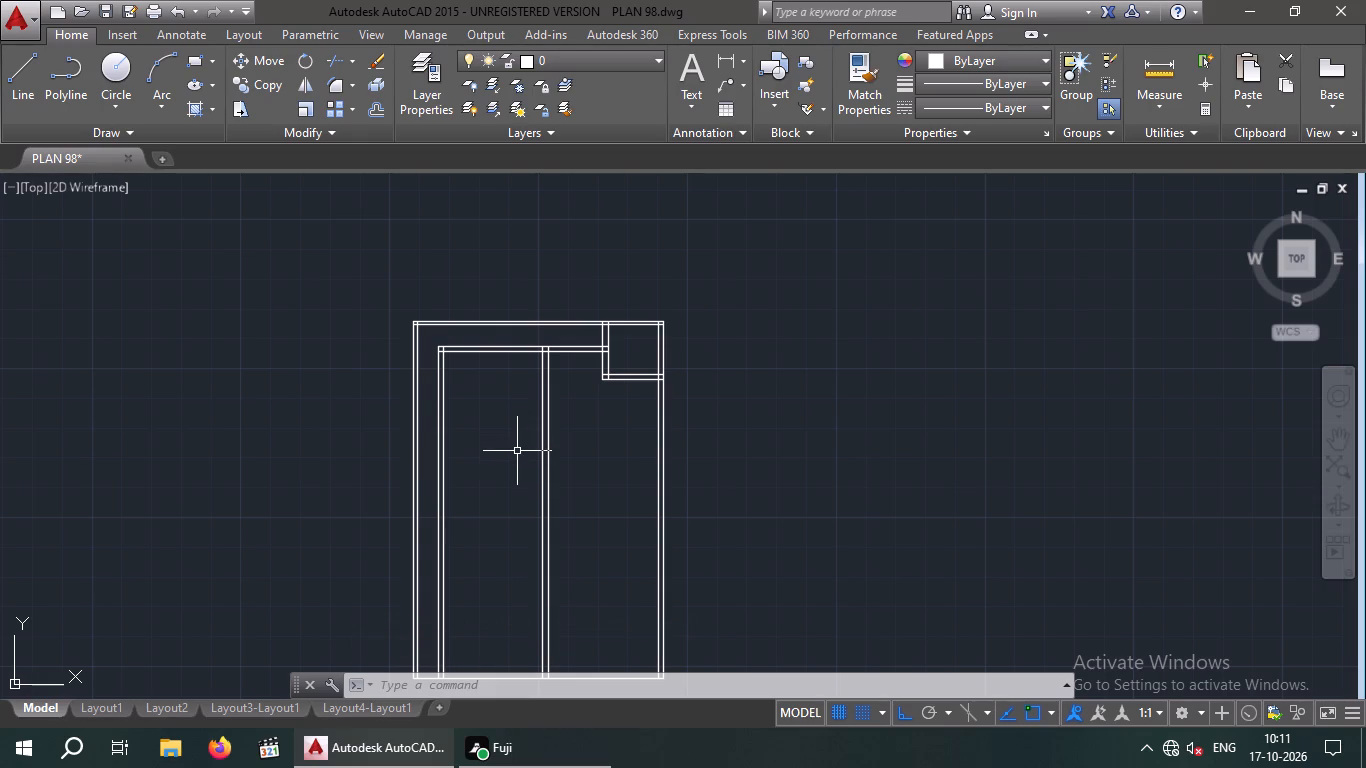
{"action": "key", "text": "Escape"}
{"action": "key", "text": "Escape"}
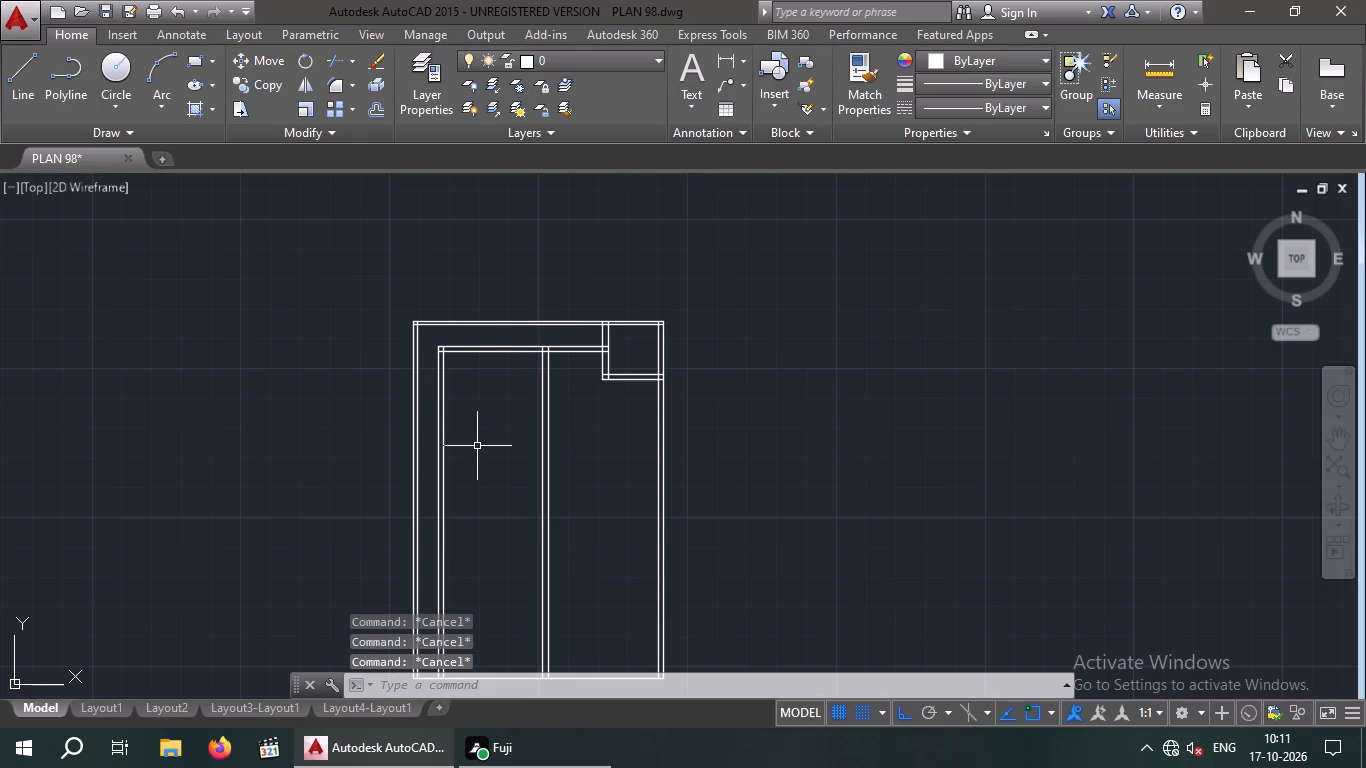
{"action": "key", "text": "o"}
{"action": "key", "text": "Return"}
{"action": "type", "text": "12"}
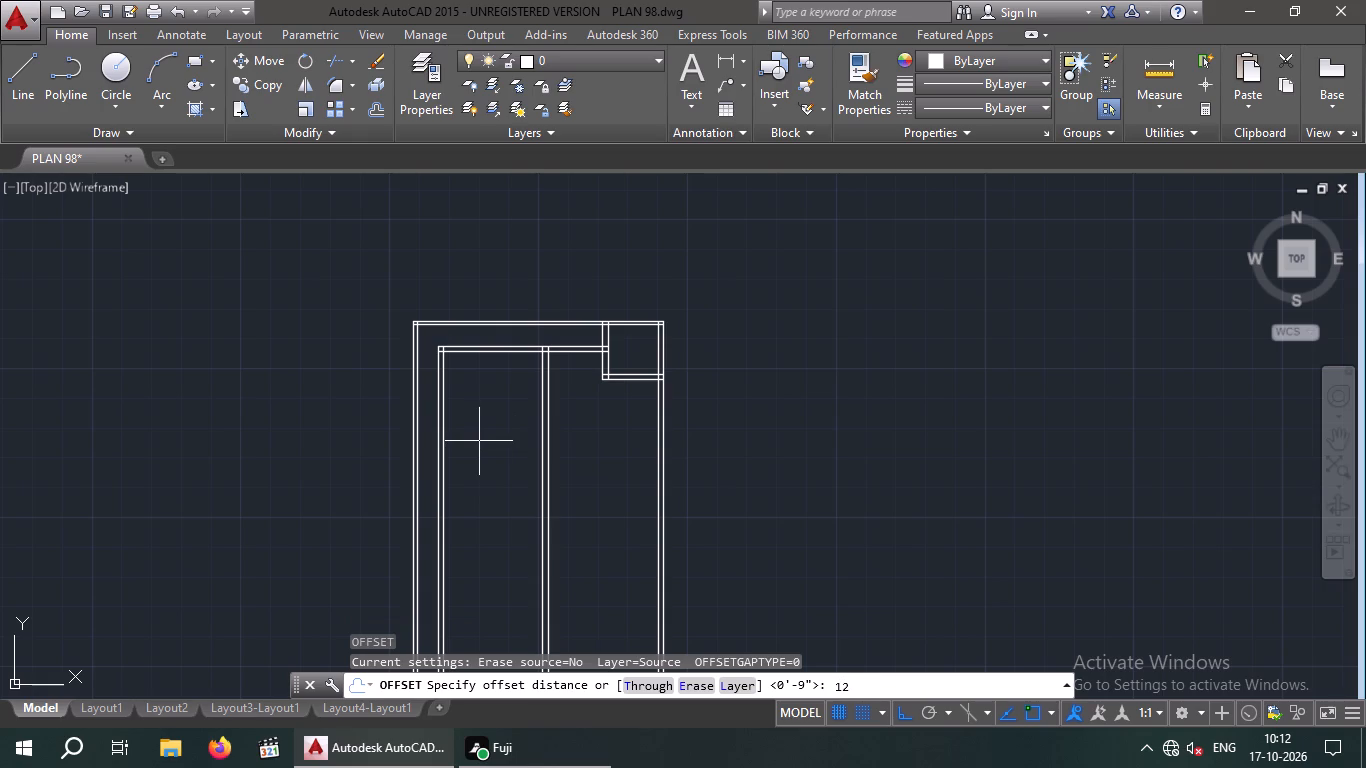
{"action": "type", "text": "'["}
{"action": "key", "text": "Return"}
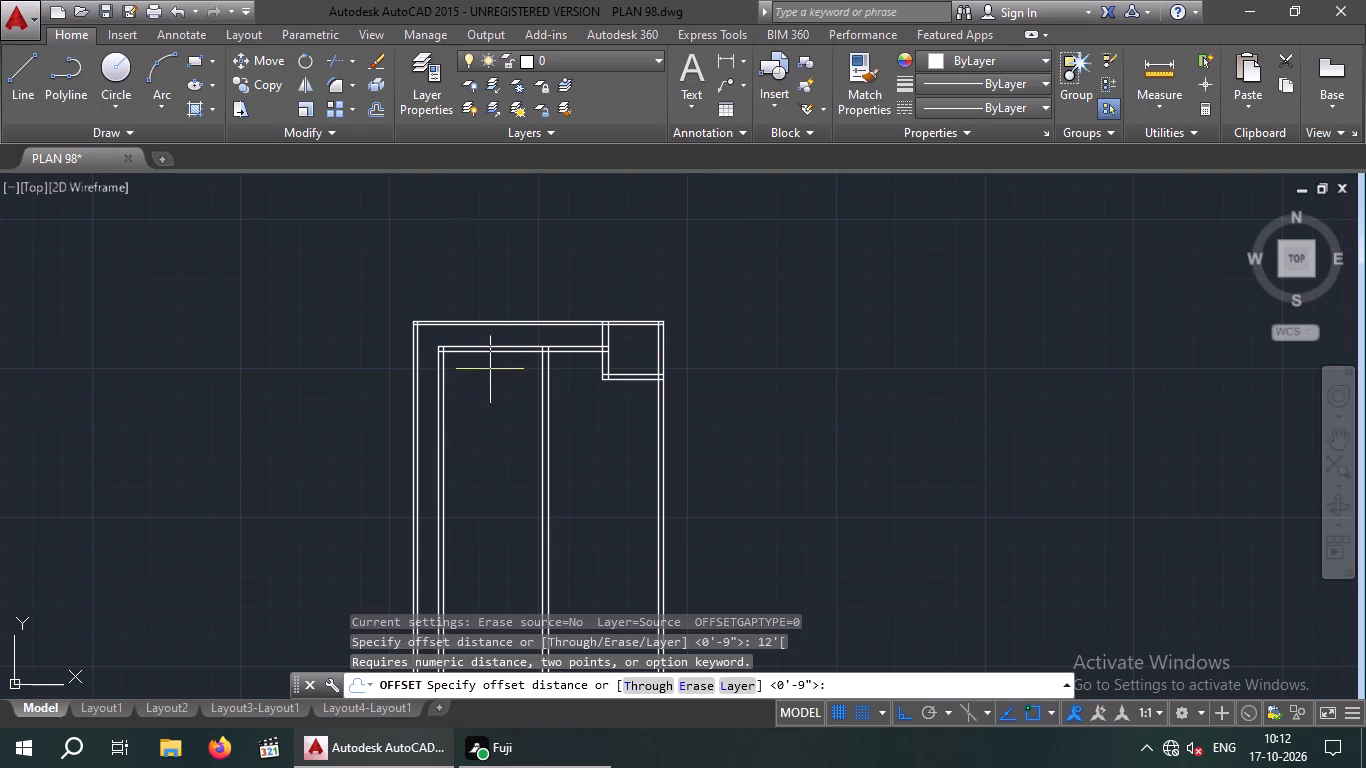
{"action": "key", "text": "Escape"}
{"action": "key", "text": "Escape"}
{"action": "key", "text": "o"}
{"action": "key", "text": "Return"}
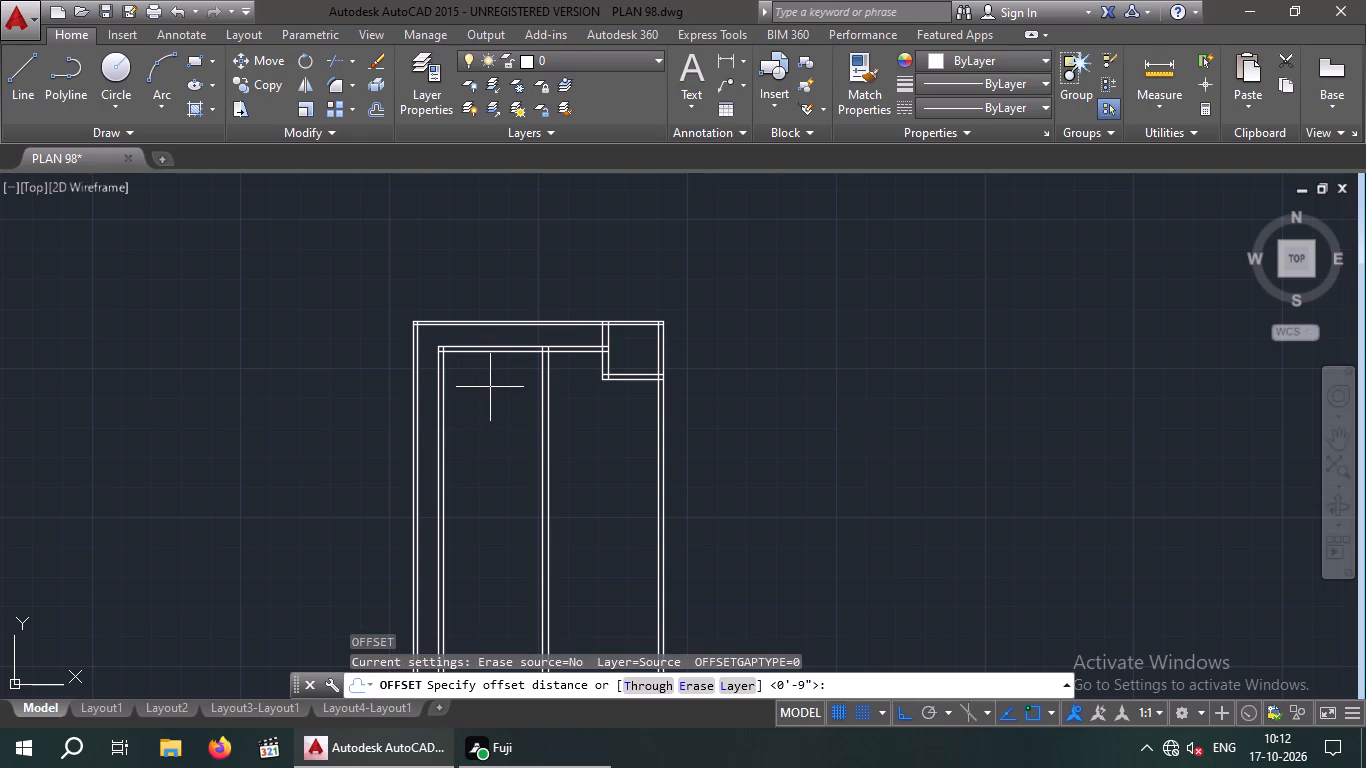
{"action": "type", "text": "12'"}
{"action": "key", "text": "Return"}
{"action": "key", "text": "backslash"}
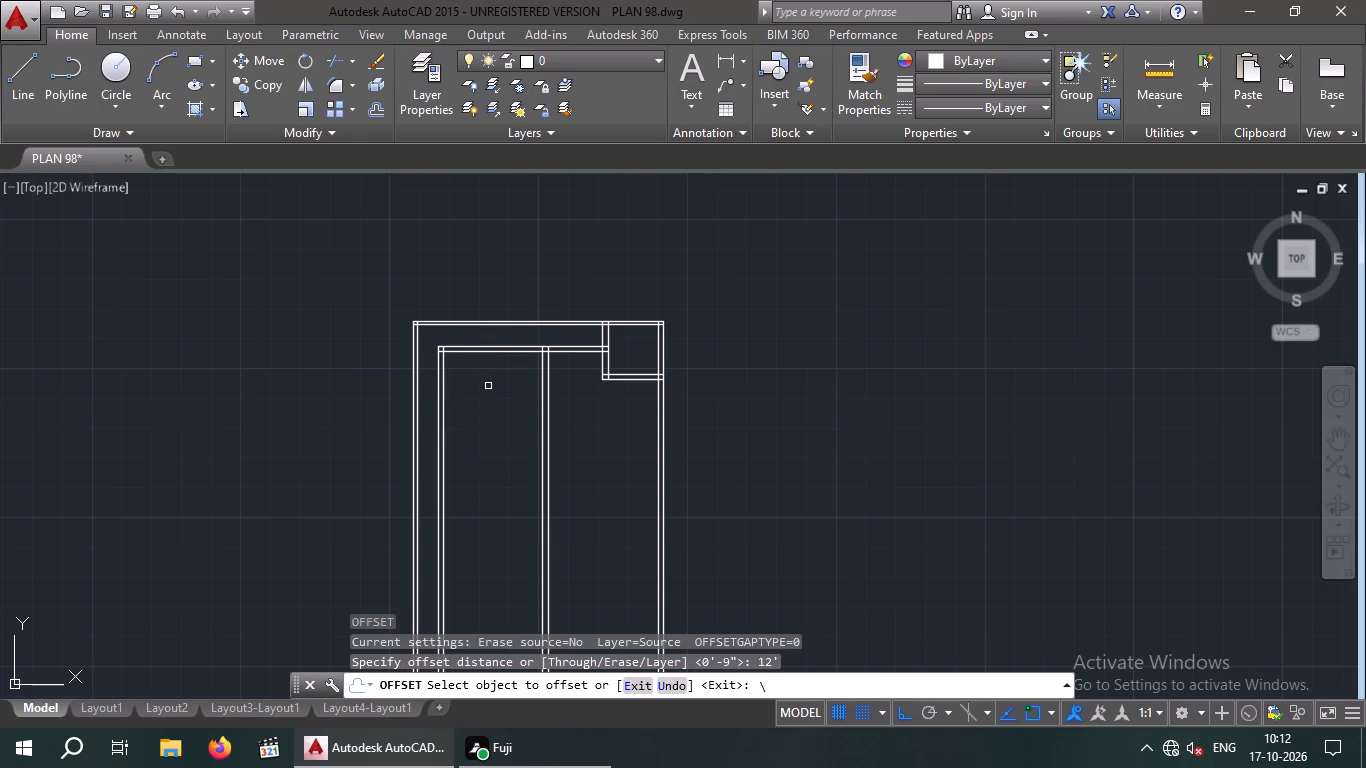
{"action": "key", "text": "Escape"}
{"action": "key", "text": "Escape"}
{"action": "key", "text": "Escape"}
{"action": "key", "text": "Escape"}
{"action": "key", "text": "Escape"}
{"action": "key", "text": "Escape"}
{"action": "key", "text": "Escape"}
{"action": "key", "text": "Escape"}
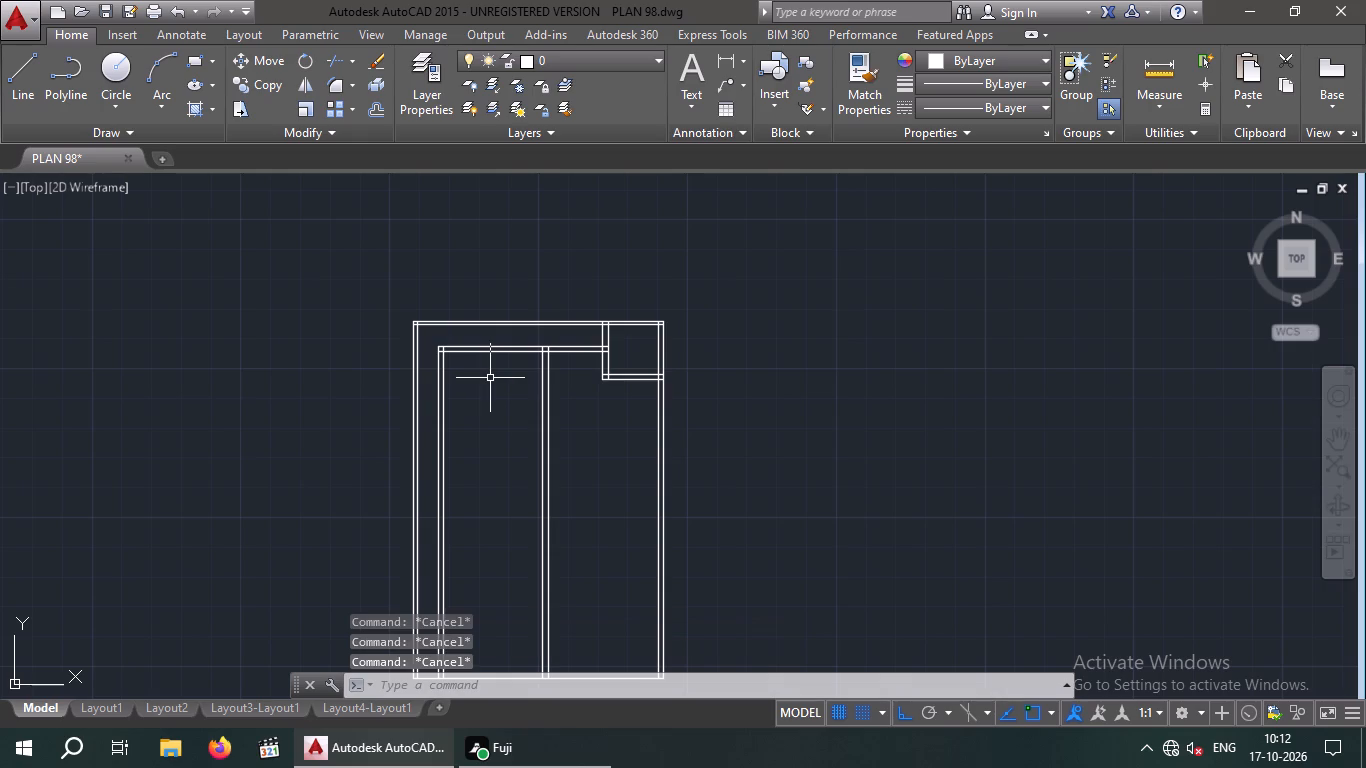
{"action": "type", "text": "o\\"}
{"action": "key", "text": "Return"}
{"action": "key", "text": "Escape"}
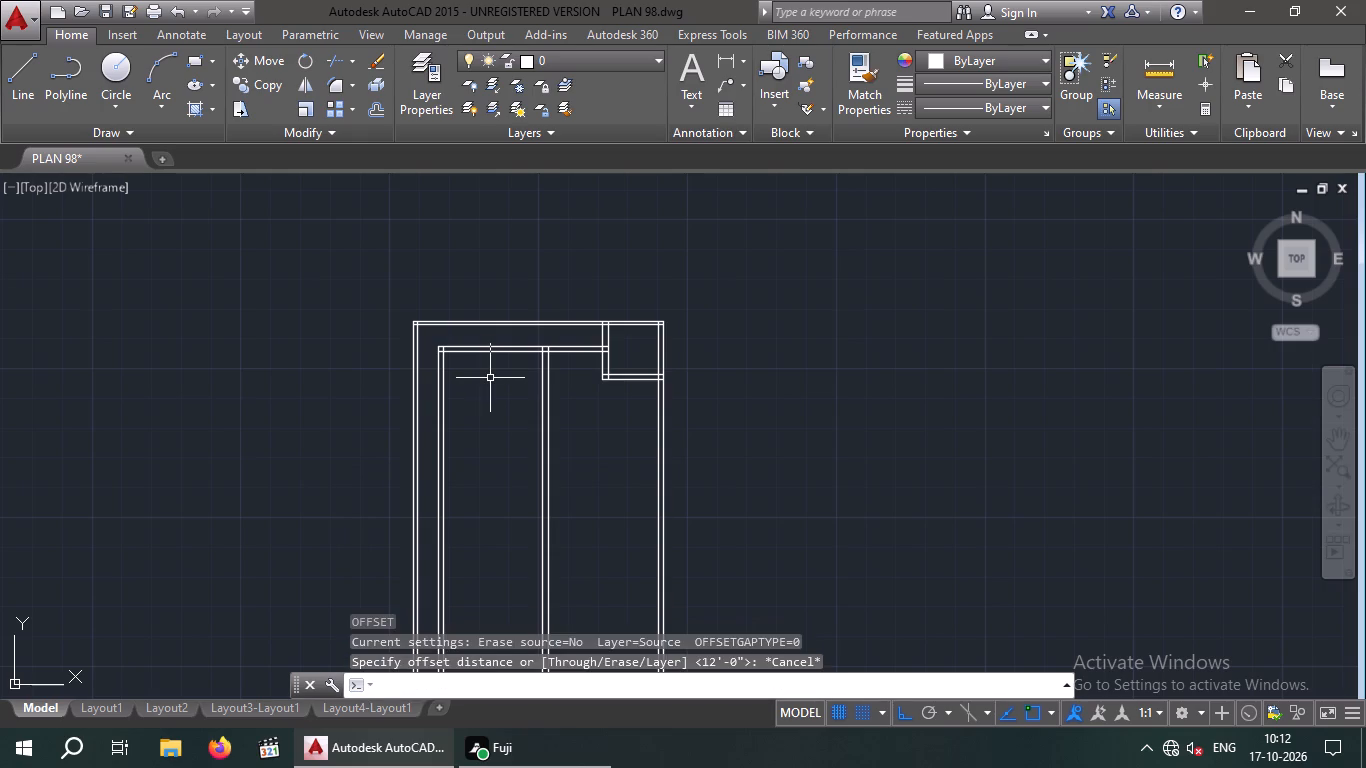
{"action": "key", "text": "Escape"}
Offset the lower line of the horizontal interior wall 12' down into the plan.
{"action": "key", "text": "o"}
{"action": "key", "text": "Return"}
{"action": "type", "text": "12'"}
{"action": "key", "text": "Return"}
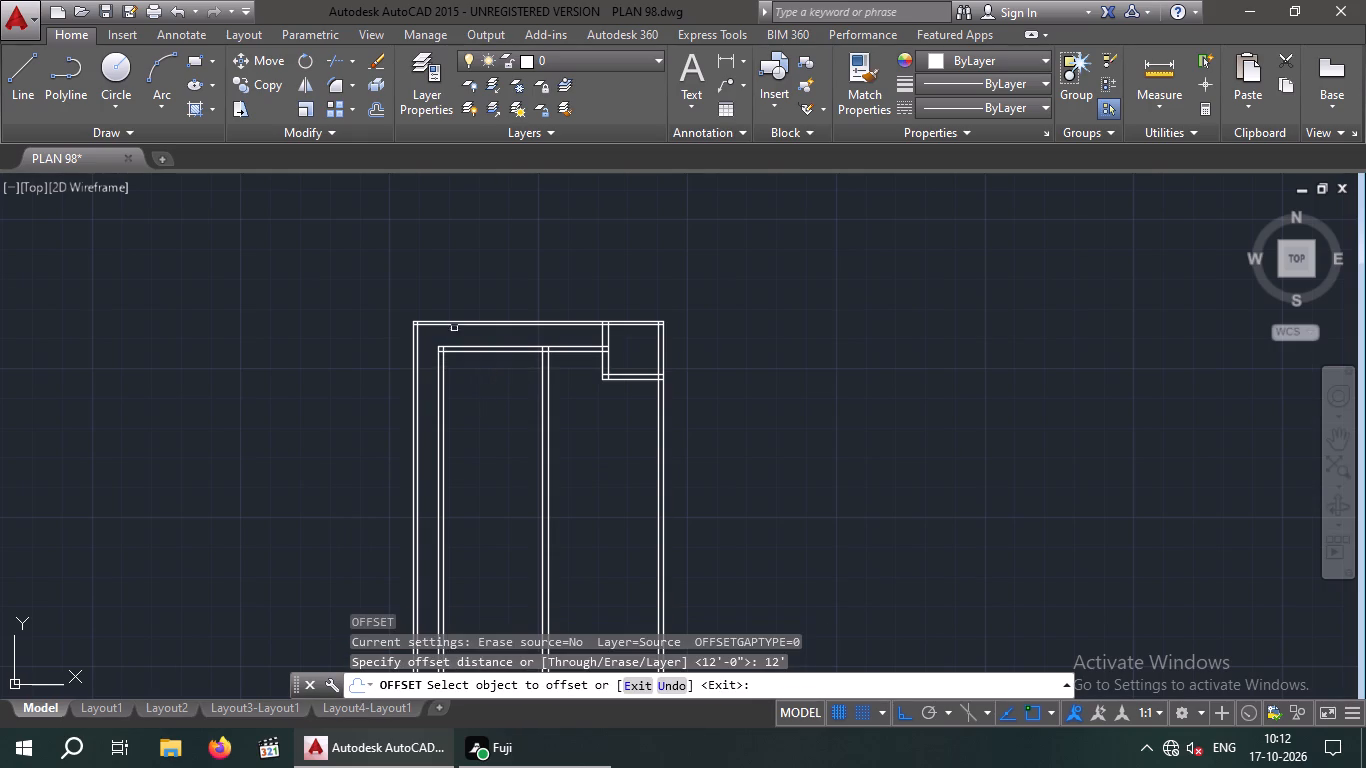
{"action": "left_click", "coordinate": [486, 354]}
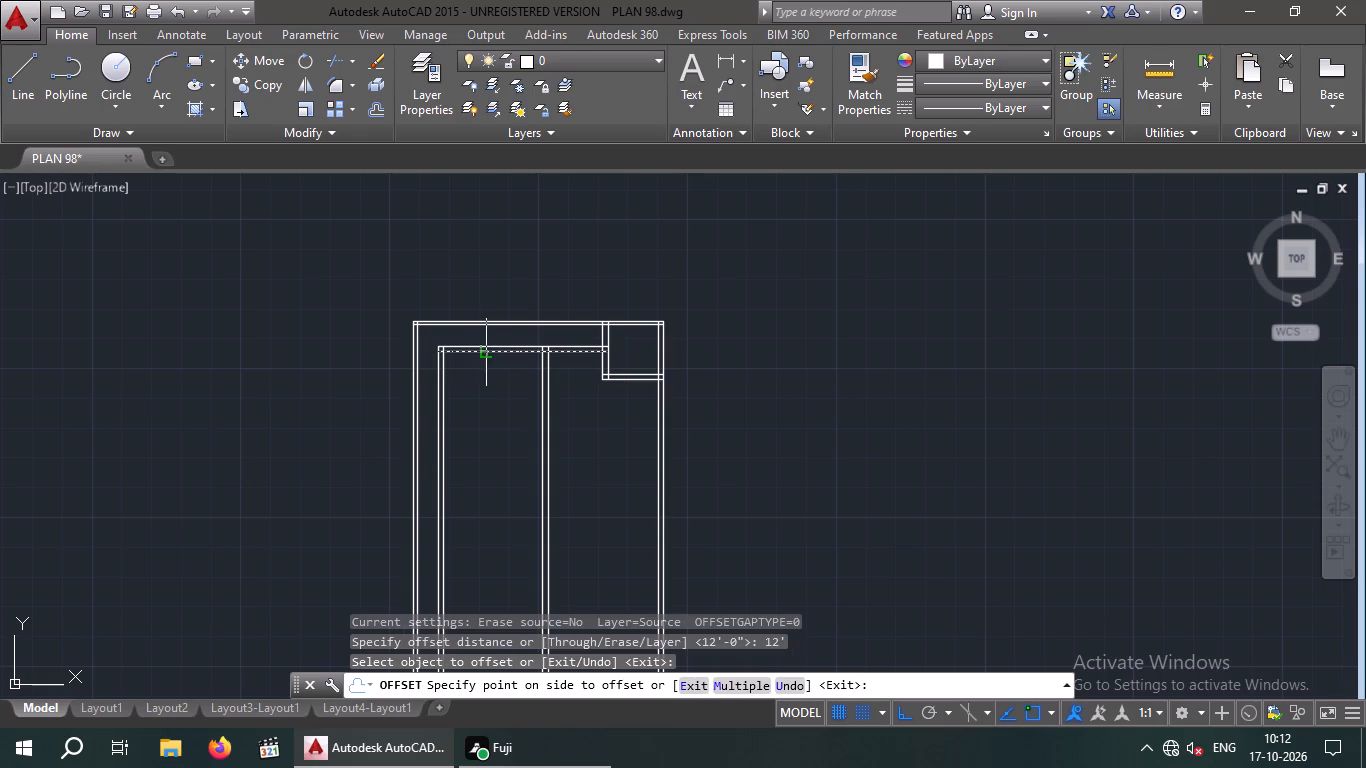
{"action": "left_click", "coordinate": [496, 408]}
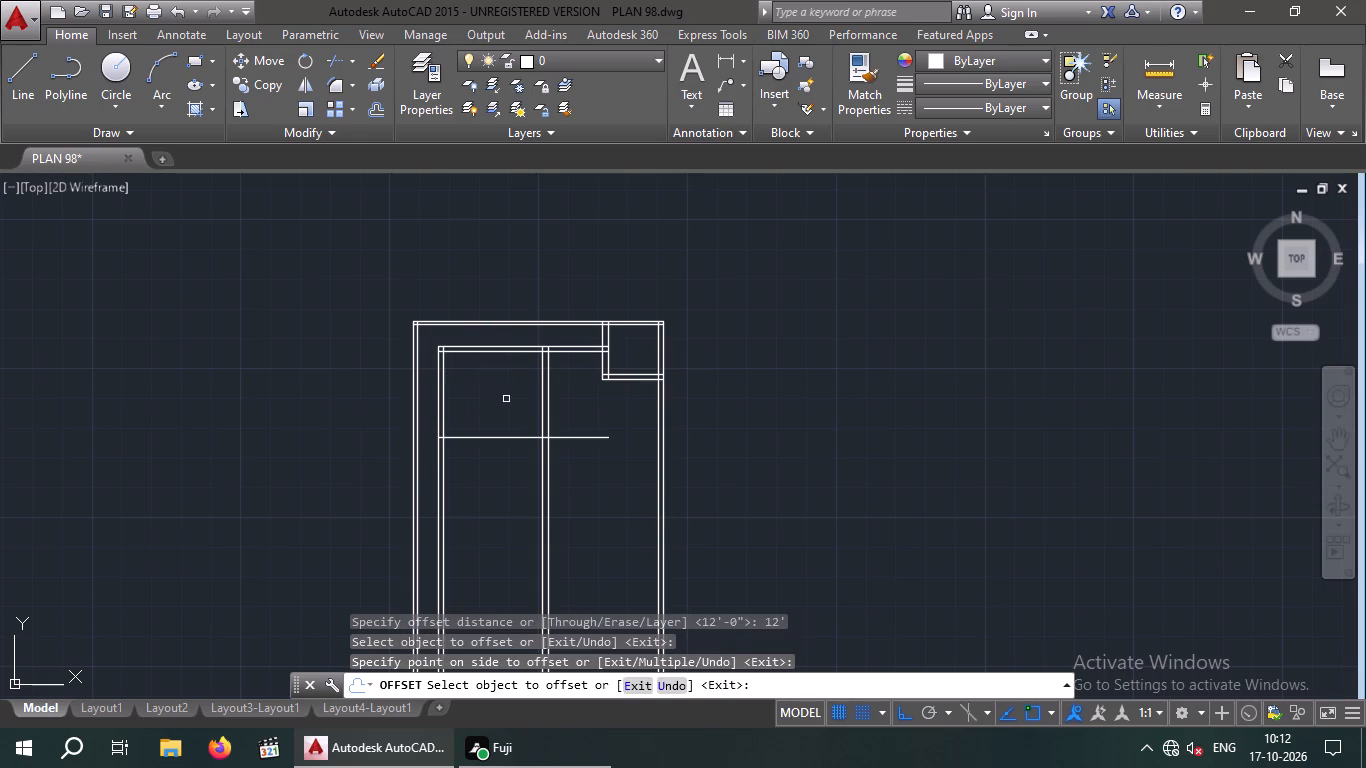
{"action": "key", "text": "Escape"}
{"action": "key", "text": "Escape"}
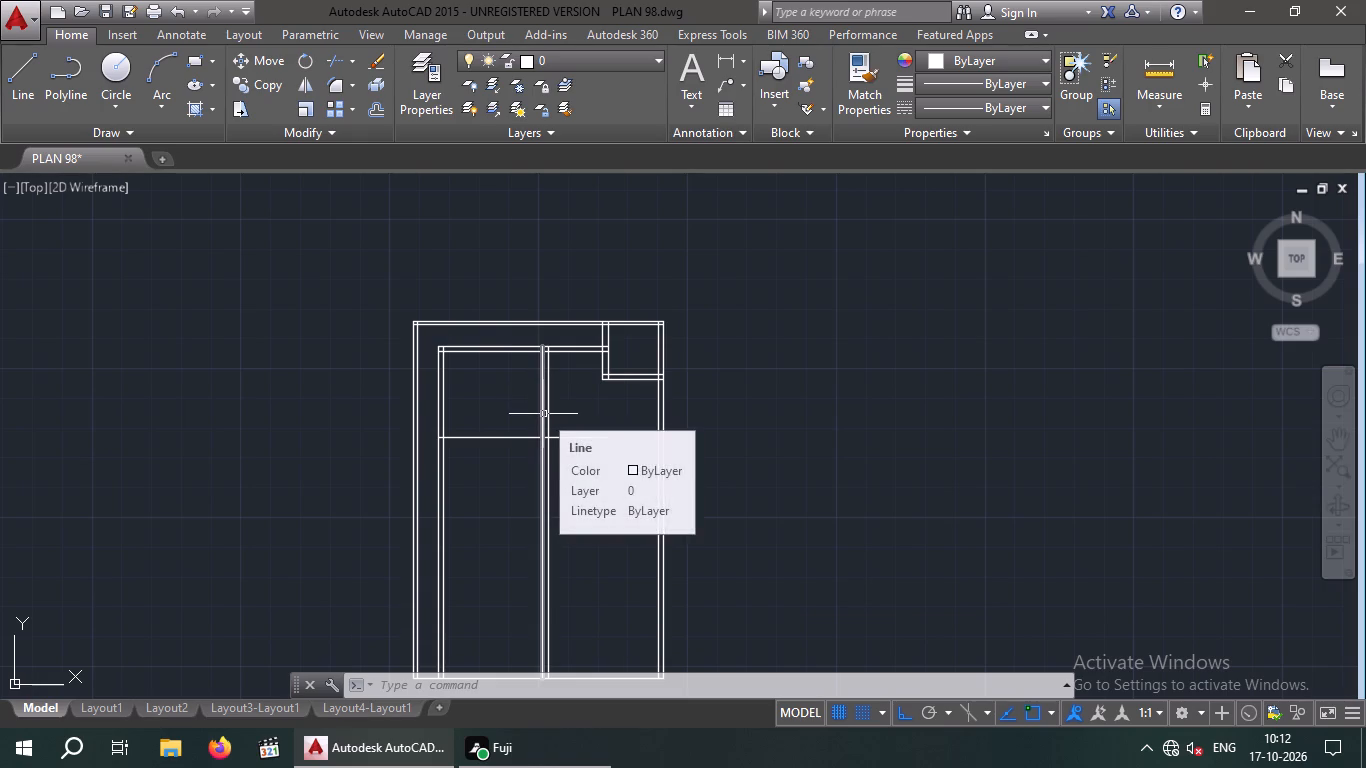
Offset the new horizontal line 9" further down to give the partition its thickness.
{"action": "key", "text": "o"}
{"action": "key", "text": "Return"}
{"action": "type", "text": "9\""}
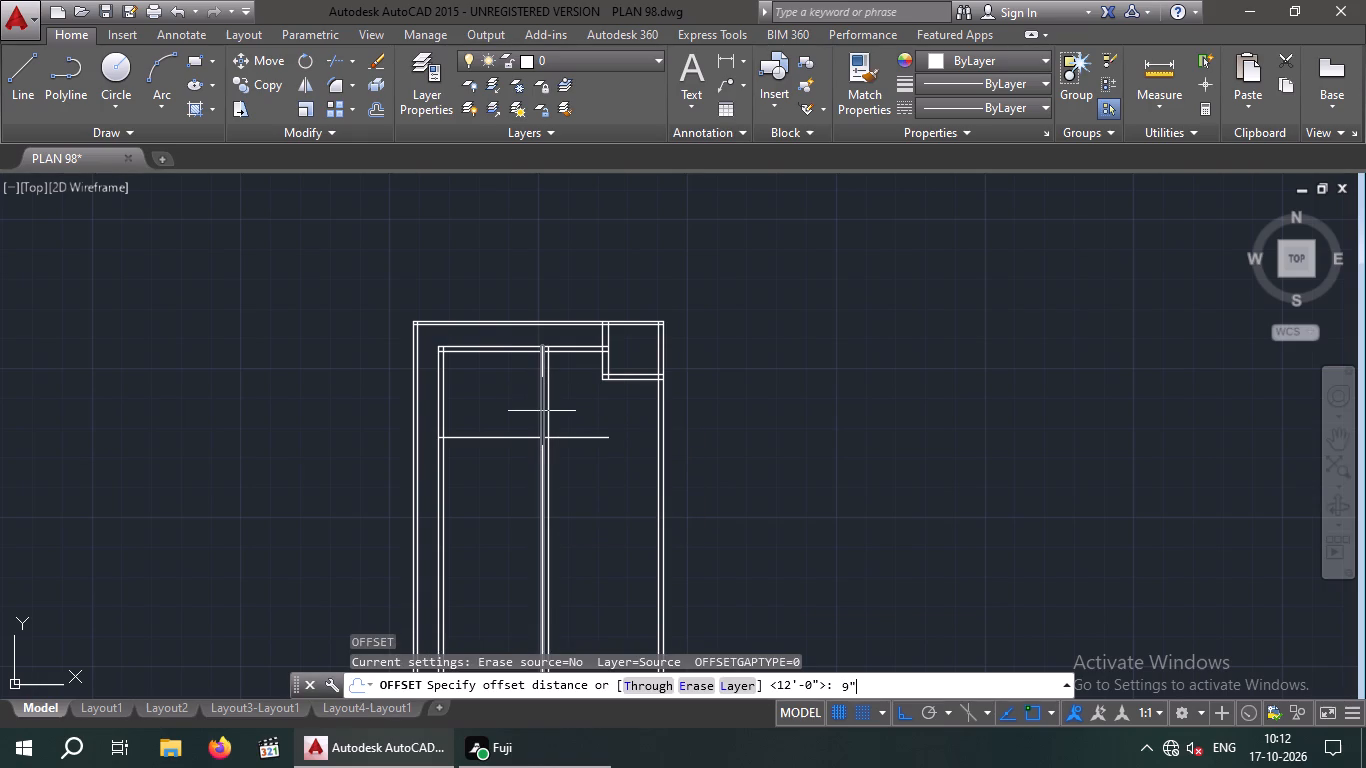
{"action": "key", "text": "Return"}
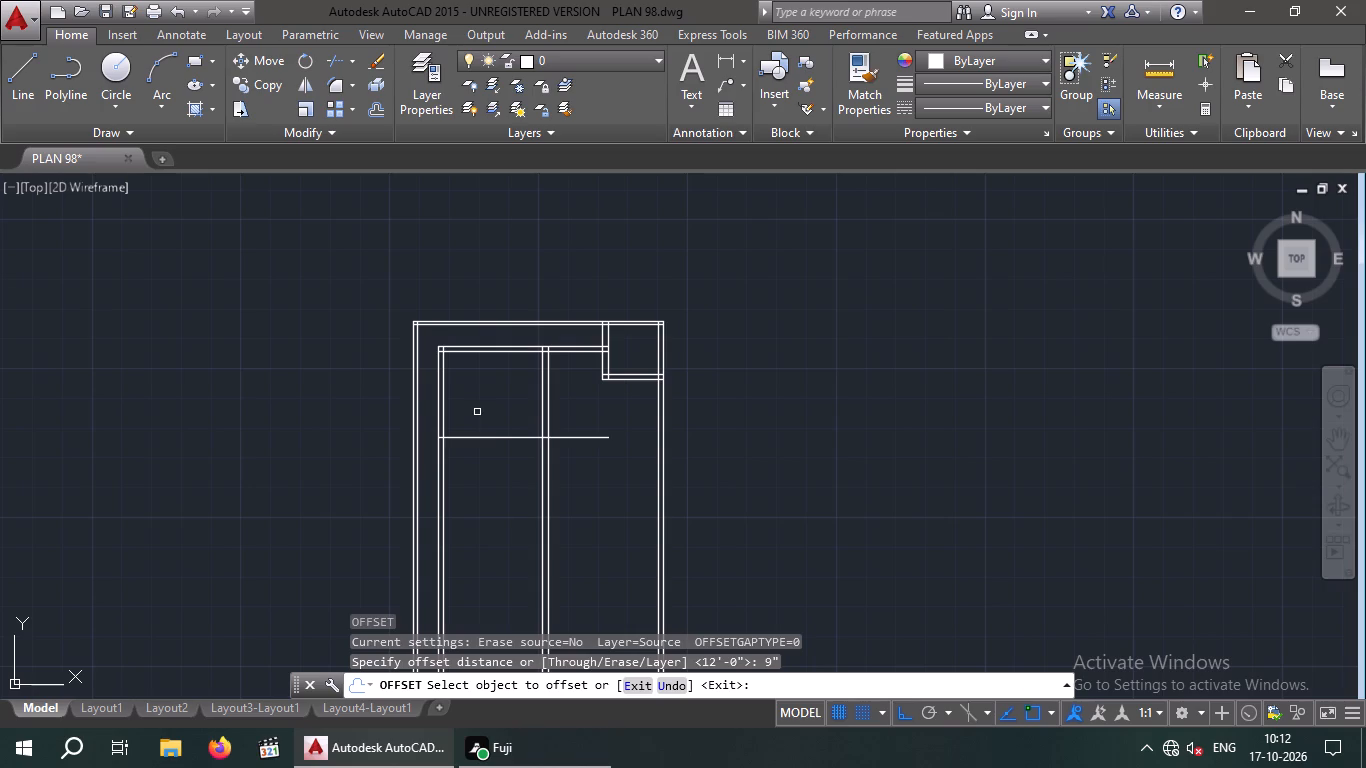
{"action": "left_click_drag", "start_coordinate": [490, 437], "coordinate": [491, 446]}
{"action": "left_click", "coordinate": [492, 465]}
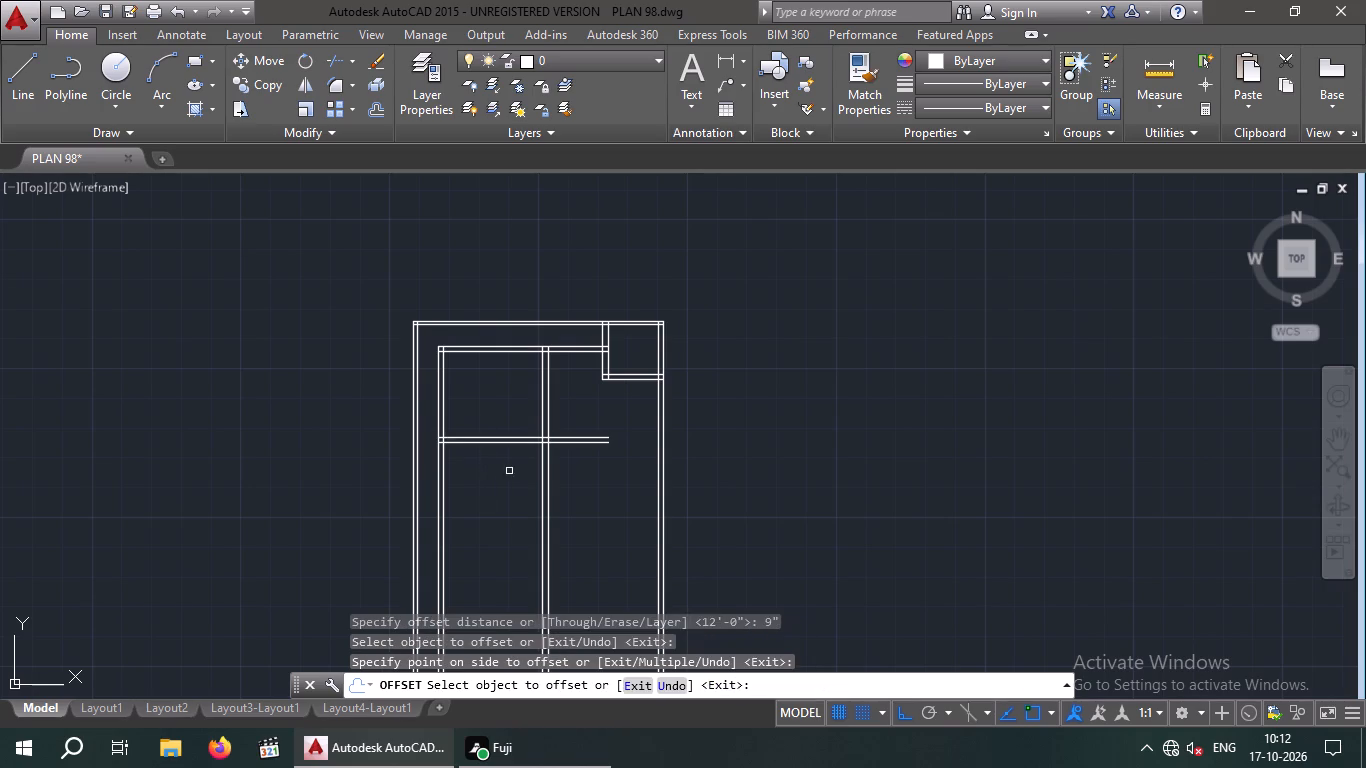
{"action": "key", "text": "Escape"}
{"action": "key", "text": "Escape"}
Trim the new horizontal partition's two line ends that extend right of the second vertical partition.
{"action": "type", "text": "tr"}
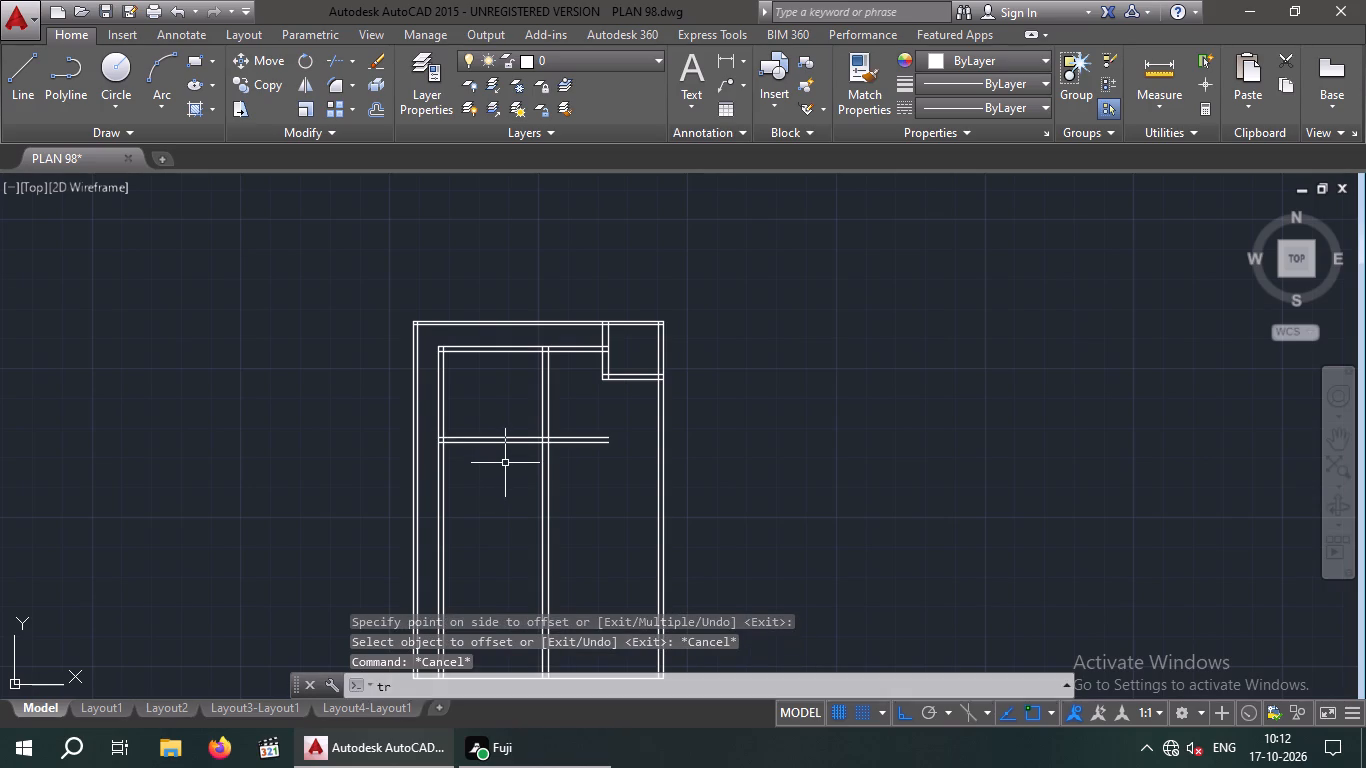
{"action": "key", "text": "space"}
{"action": "key", "text": "space"}
{"action": "left_click_drag", "start_coordinate": [599, 459], "coordinate": [584, 463]}
{"action": "left_click", "coordinate": [574, 403]}
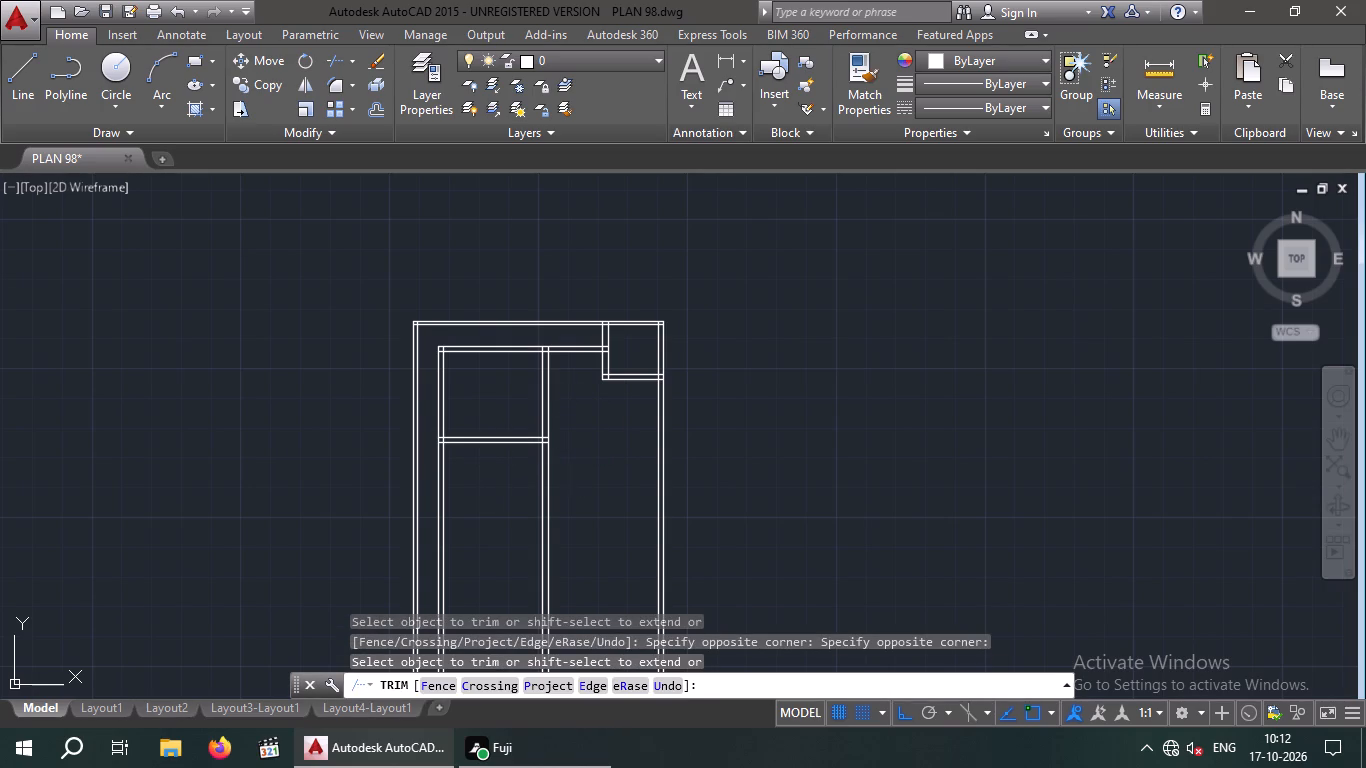
{"action": "key", "text": "Escape"}
{"action": "key", "text": "Escape"}
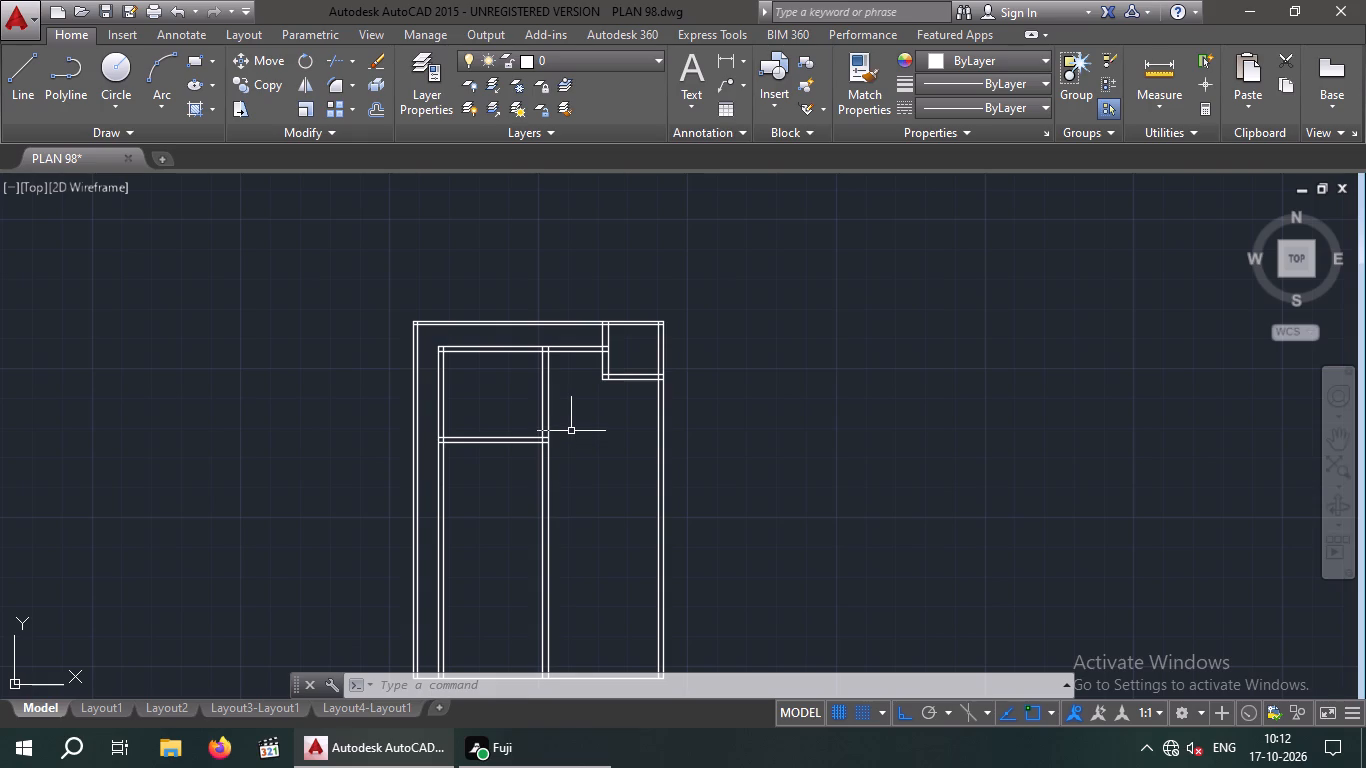
{"action": "key", "text": "Escape"}
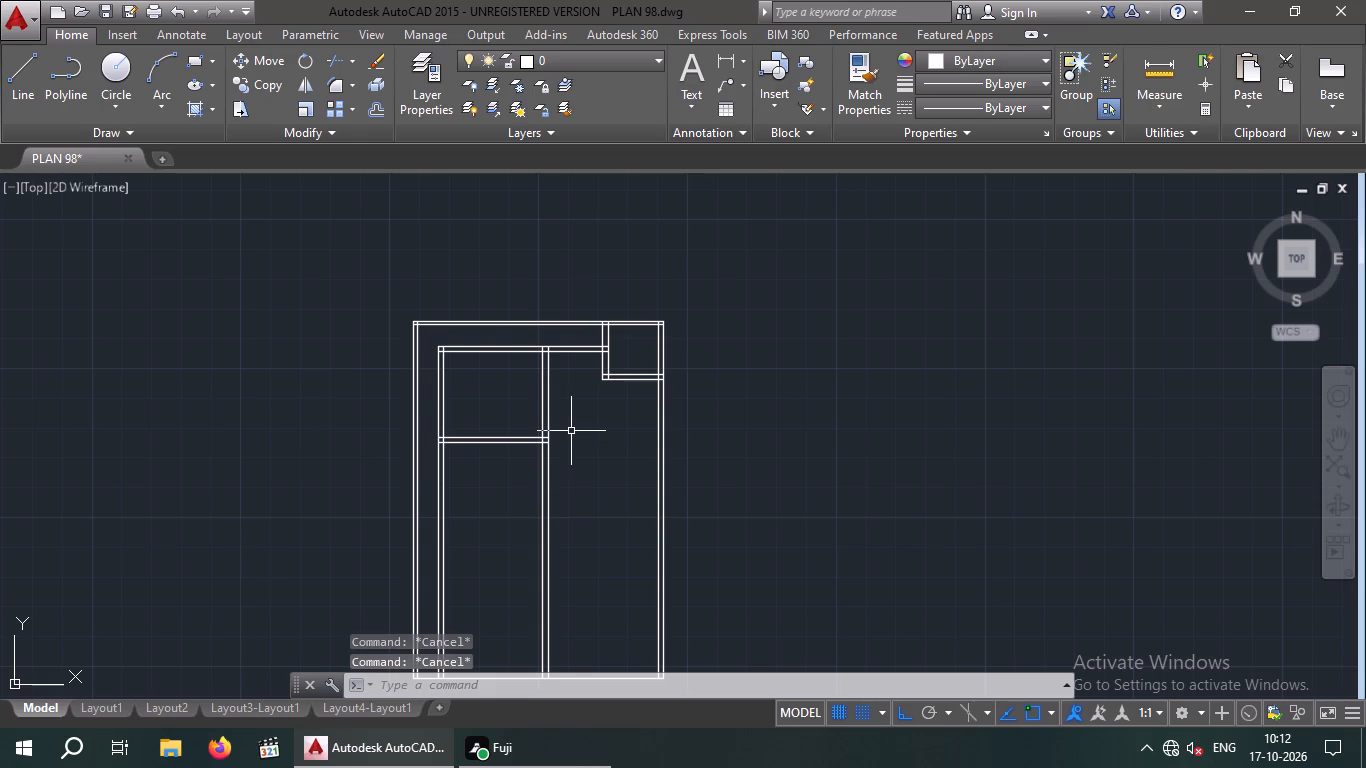
Trim away the second vertical partition's line pair below the new horizontal partition, closing off the upper-left room.
{"action": "type", "text": "tr"}
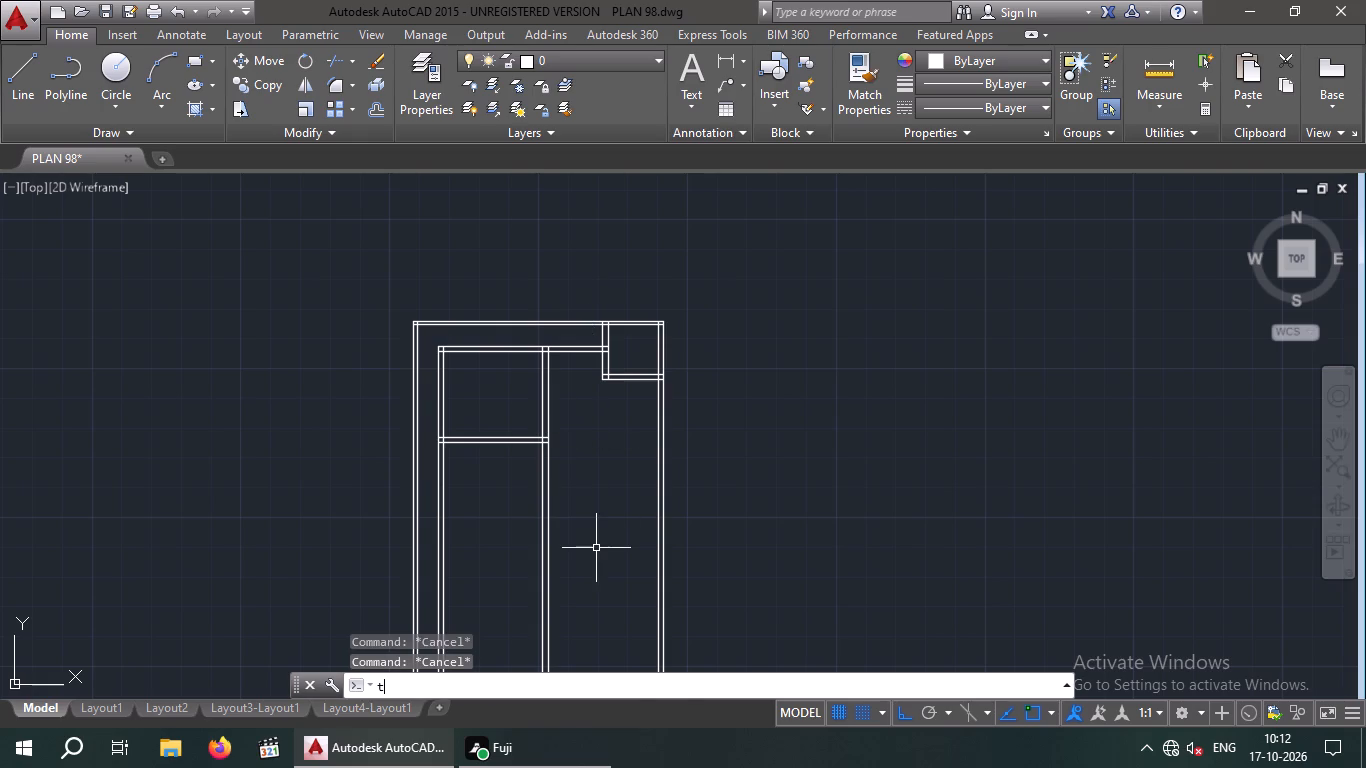
{"action": "key", "text": "space"}
{"action": "key", "text": "space"}
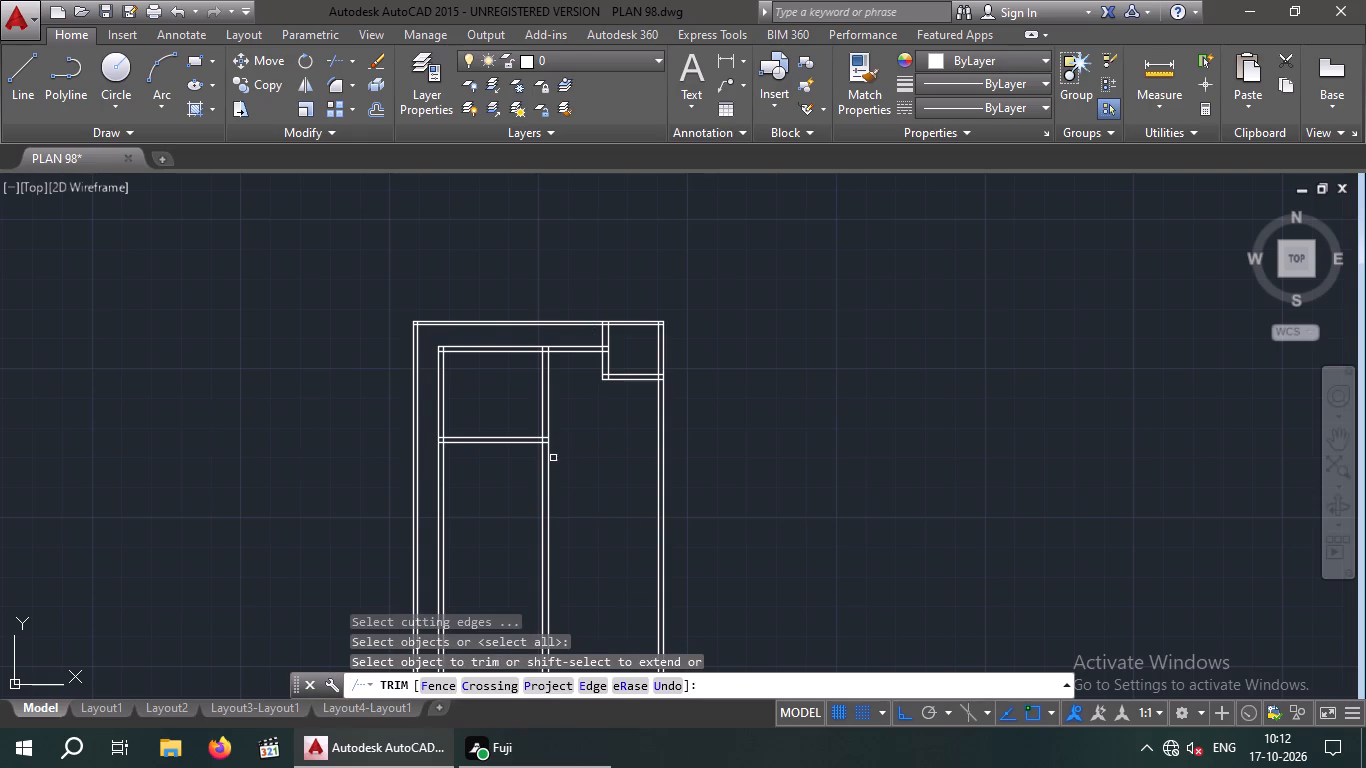
{"action": "left_click_drag", "start_coordinate": [573, 466], "coordinate": [545, 477]}
{"action": "left_click", "coordinate": [511, 491]}
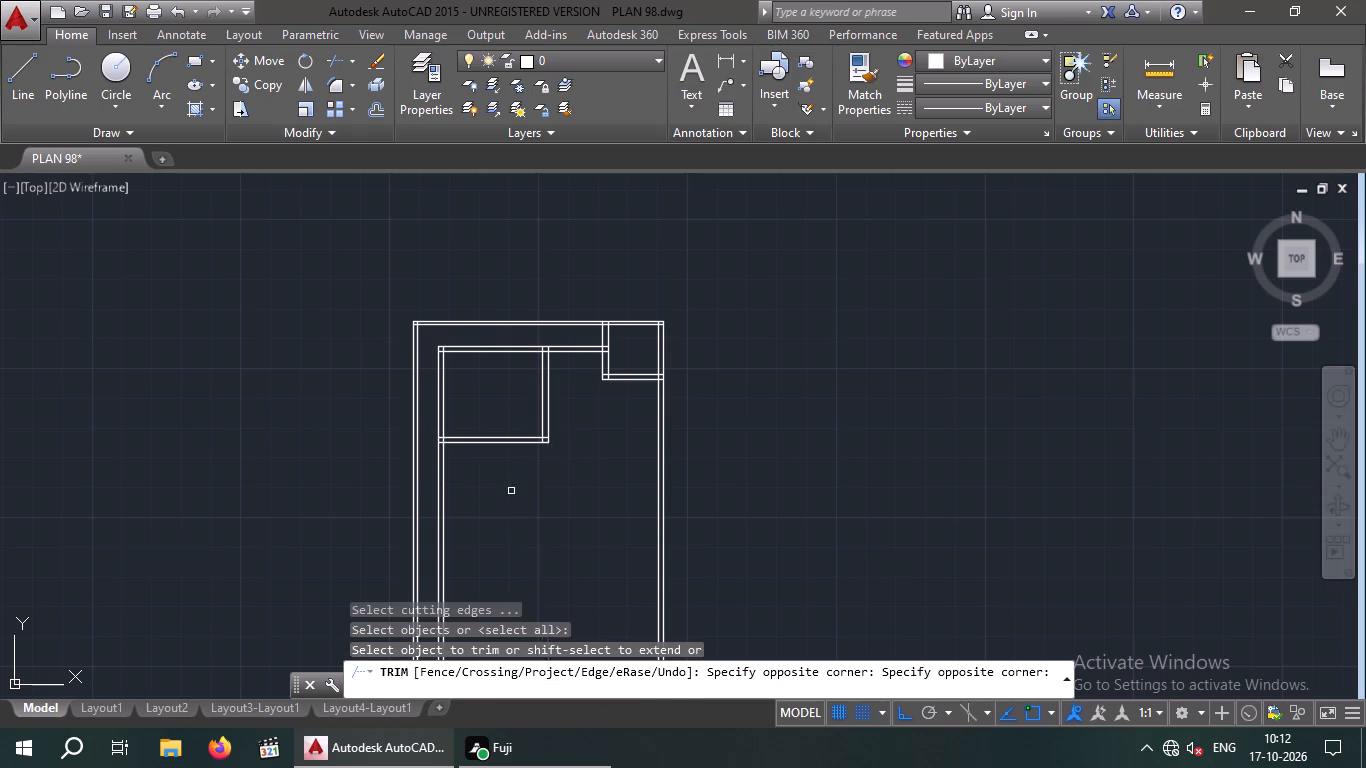
{"action": "key", "text": "Escape"}
{"action": "key", "text": "Escape"}
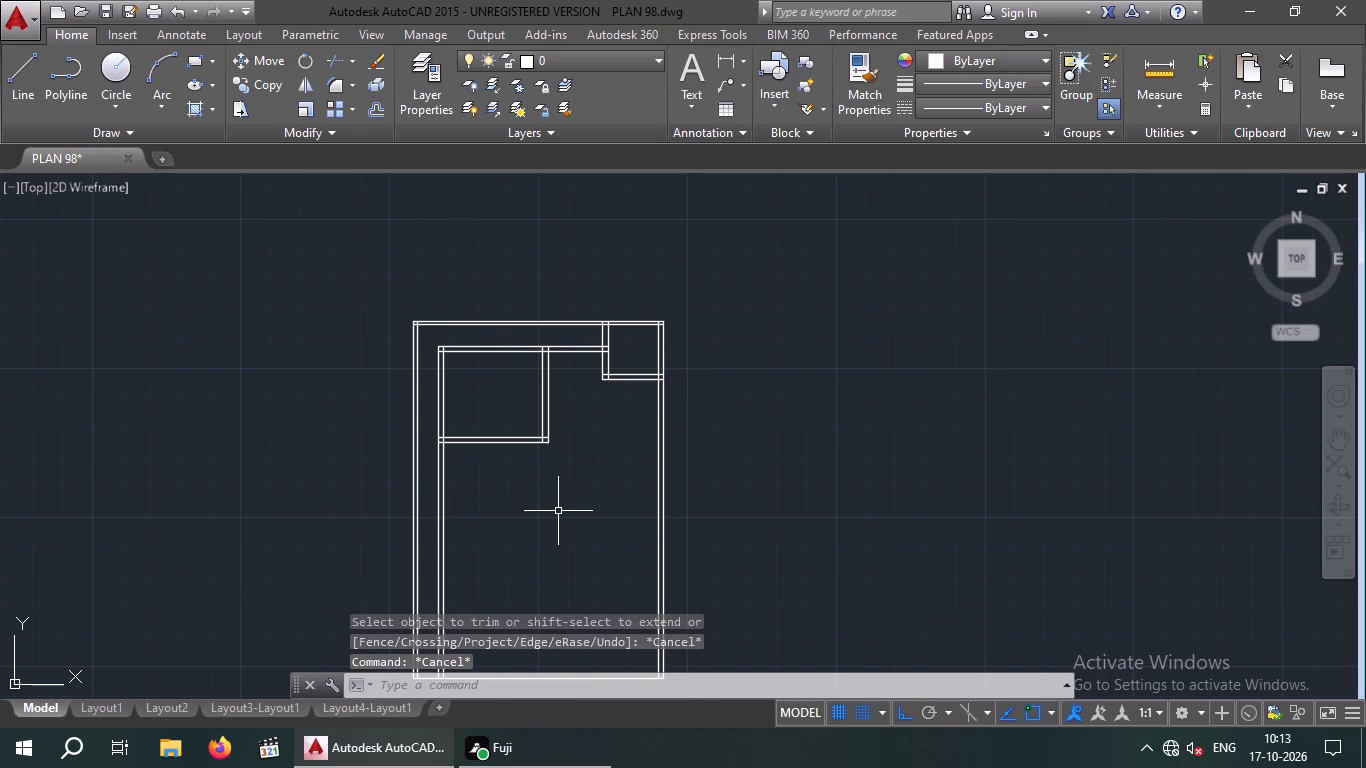
{"action": "key", "text": "Escape"}
Offset the bottom line of the small upper-right room 11'8" downward.
{"action": "key", "text": "o"}
{"action": "key", "text": "Return"}
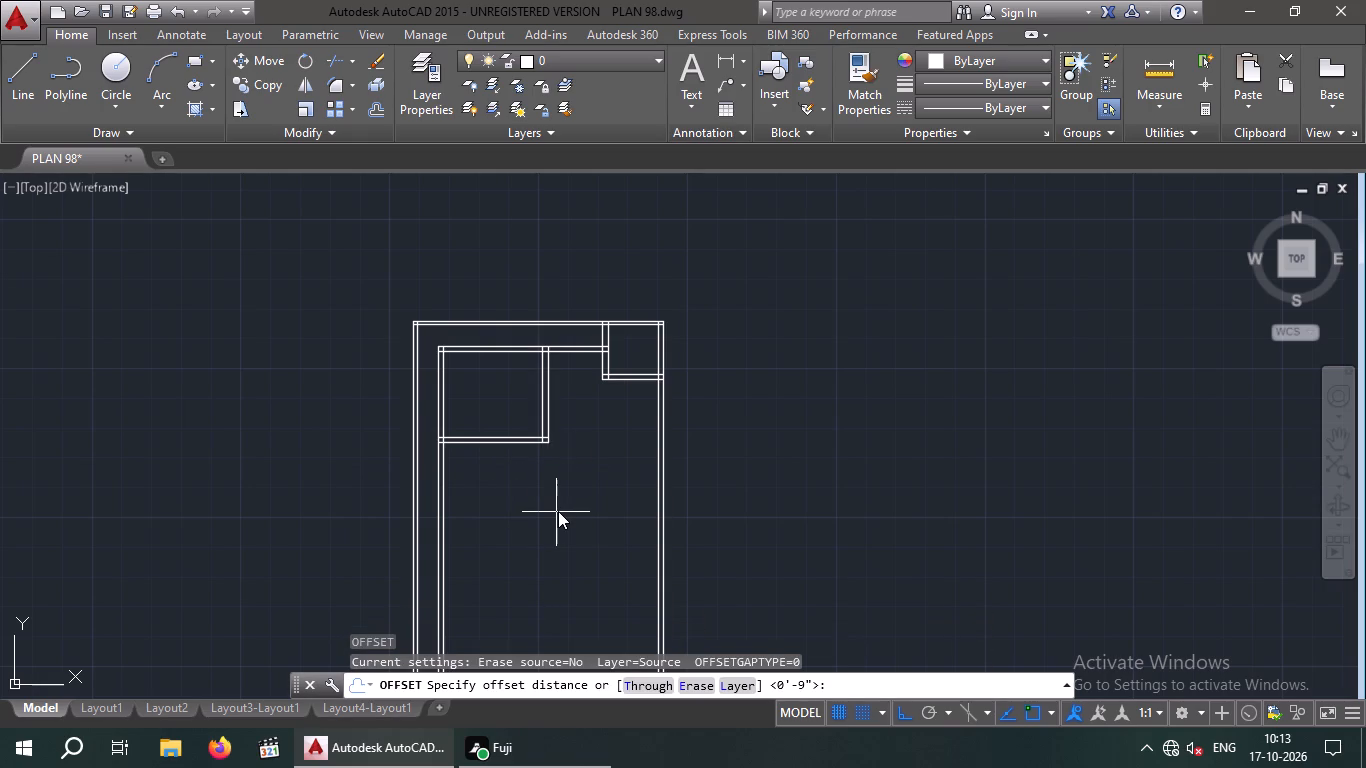
{"action": "type", "text": "11'"}
{"action": "type", "text": "8\""}
{"action": "key", "text": "Return"}
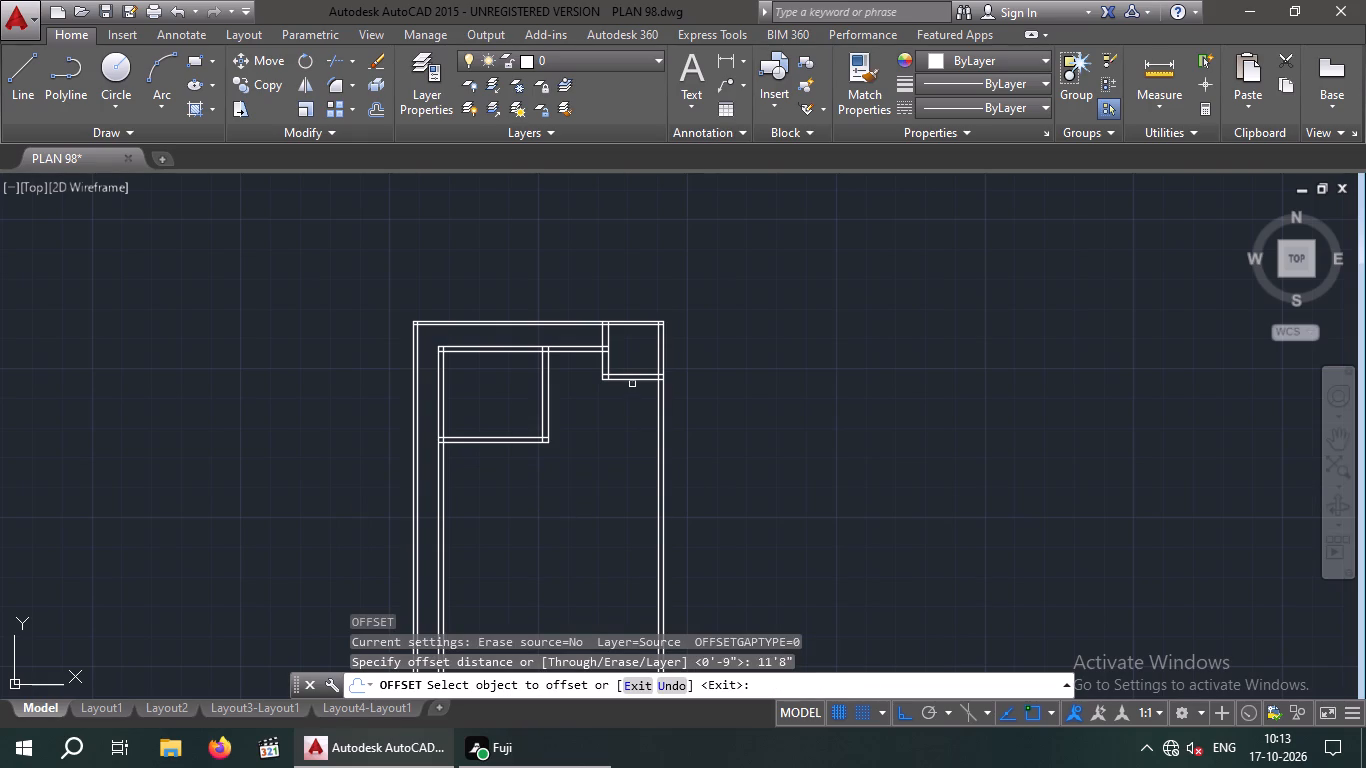
{"action": "left_click_drag", "start_coordinate": [632, 380], "coordinate": [633, 404]}
{"action": "left_click", "coordinate": [611, 486]}
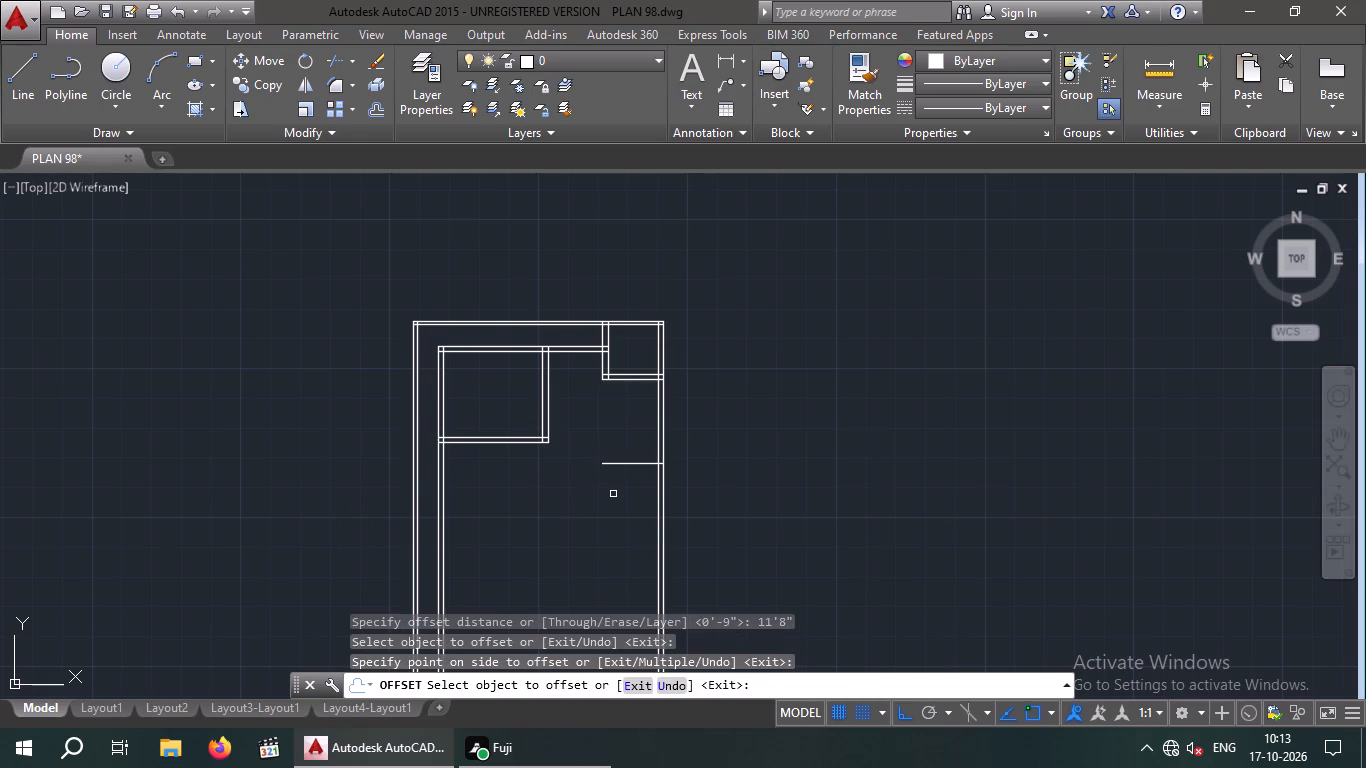
{"action": "key", "text": "Escape"}
{"action": "key", "text": "Escape"}
Offset the new short horizontal line by the right outer wall 9" further down to form a wall.
{"action": "key", "text": "o"}
{"action": "key", "text": "Return"}
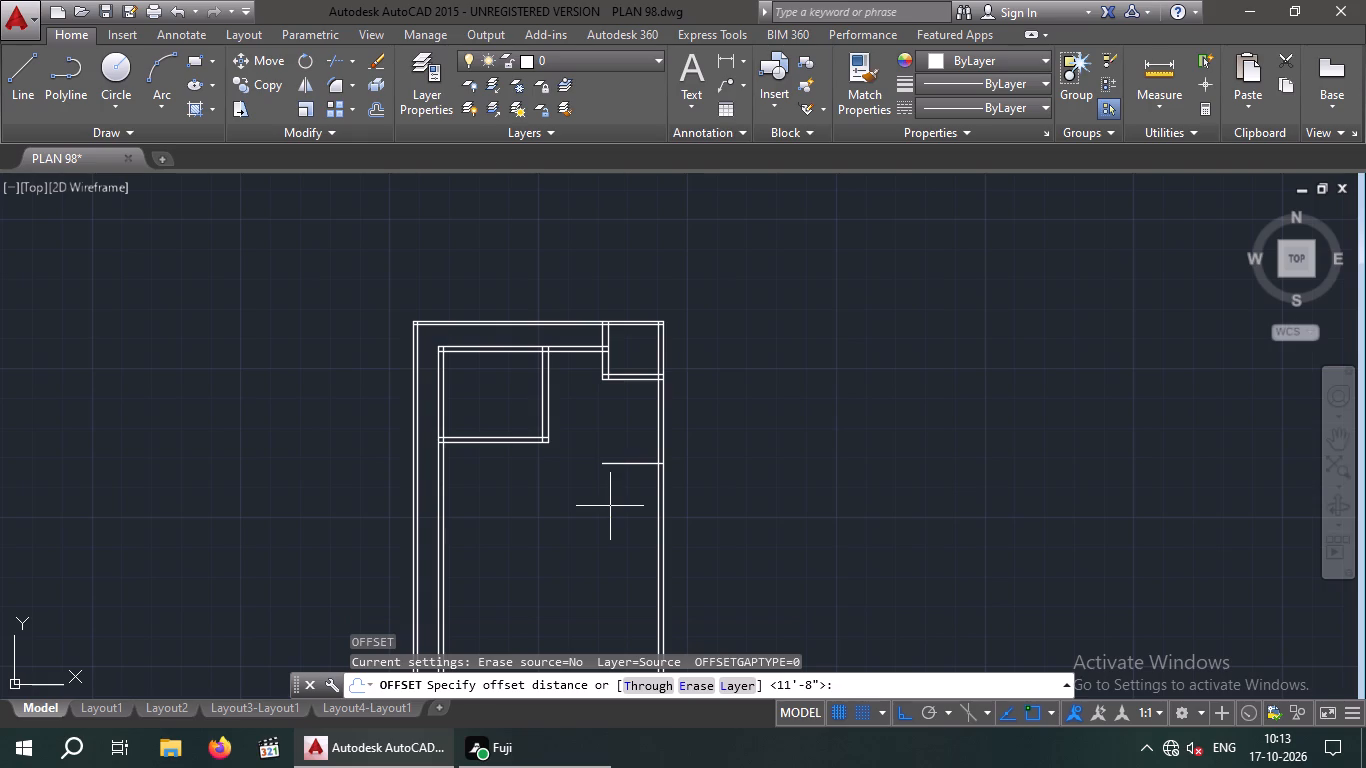
{"action": "key", "text": "9"}
{"action": "key", "text": "shift+quotedbl"}
{"action": "key", "text": "Return"}
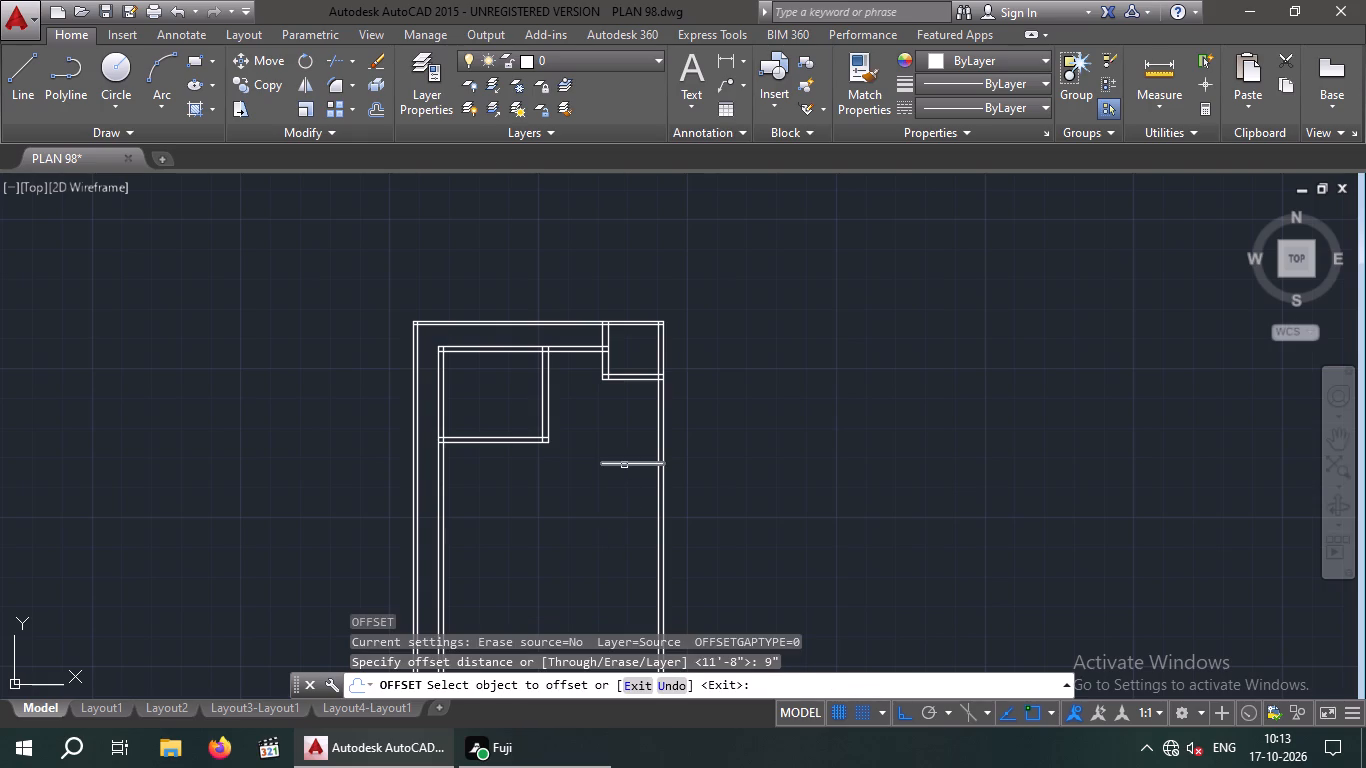
{"action": "left_click_drag", "start_coordinate": [625, 464], "coordinate": [625, 482]}
{"action": "left_click", "coordinate": [625, 505]}
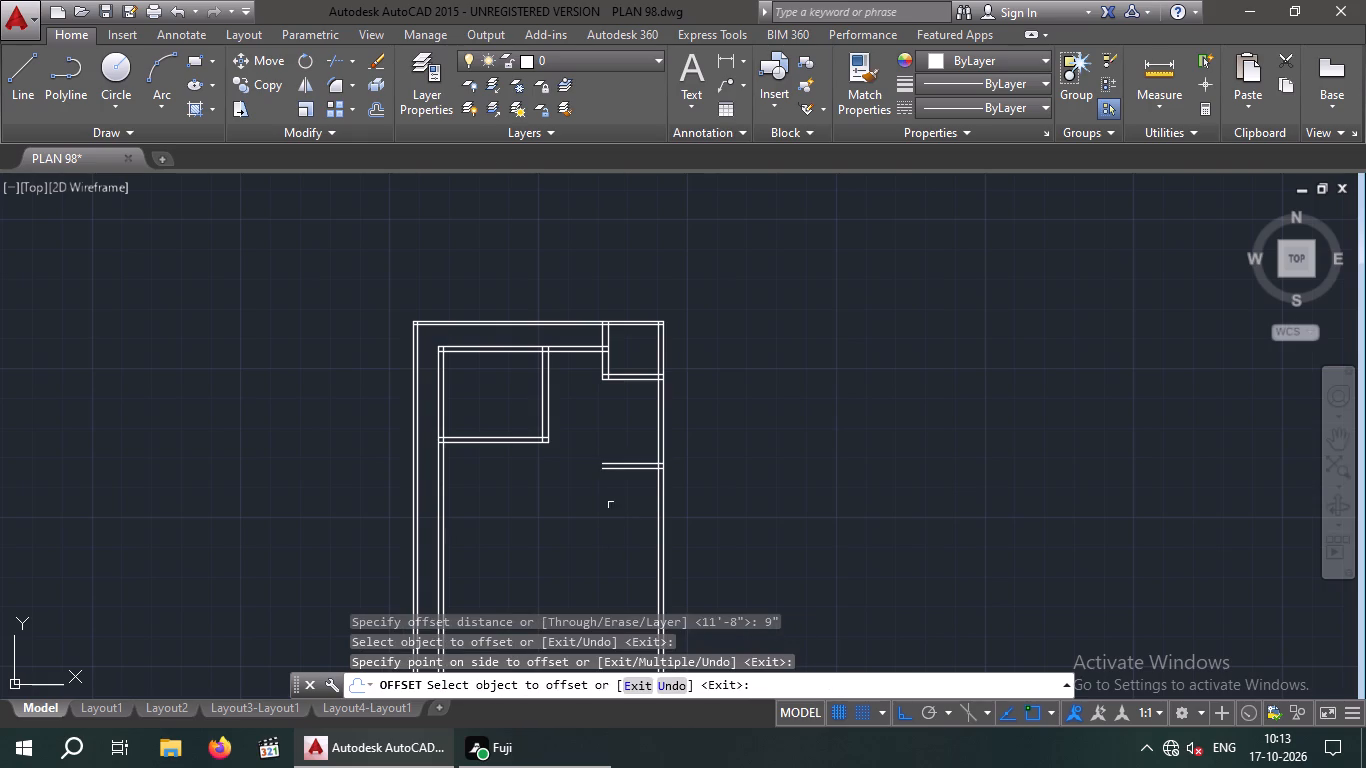
{"action": "key", "text": "Escape"}
{"action": "key", "text": "Escape"}
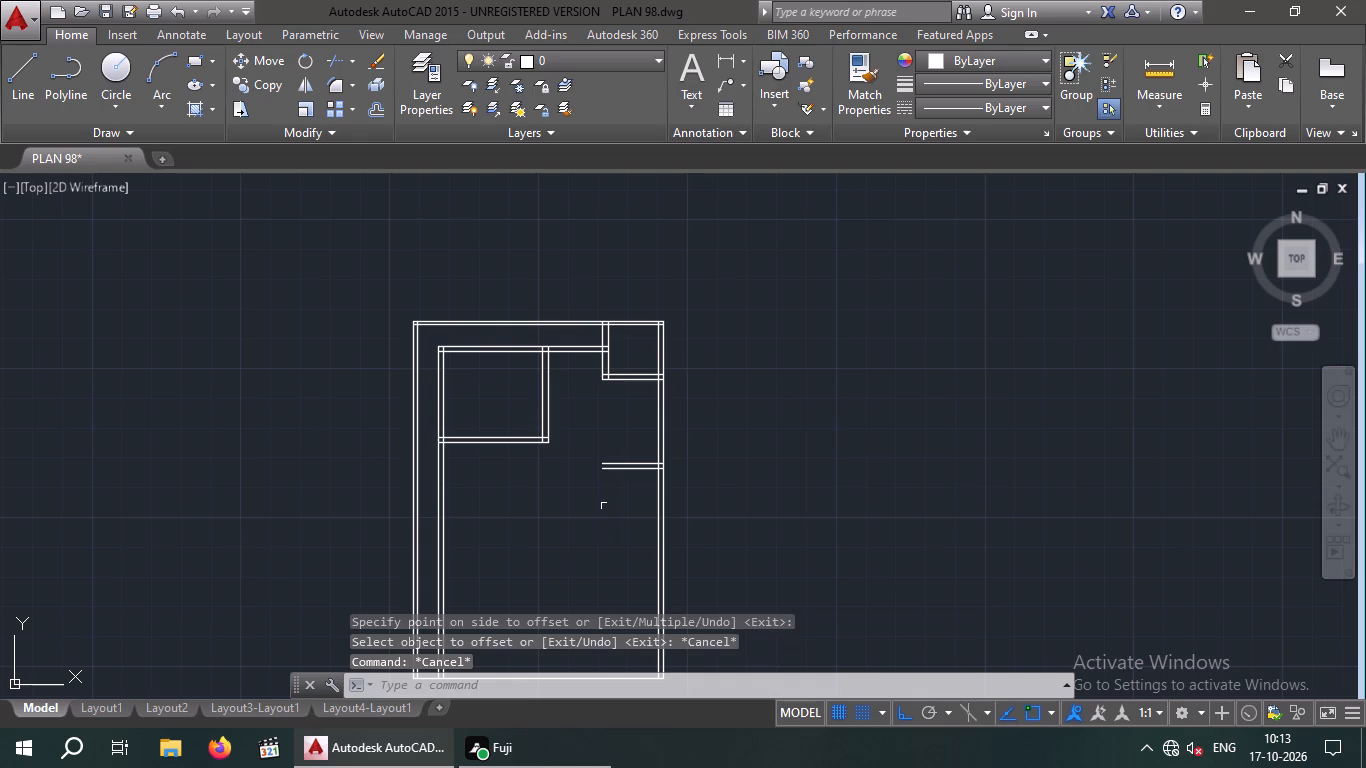
Extend the second vertical partition's two lines from the upper-left room's lower-right corner down to the bottom outer wall.
{"action": "type", "text": "ex"}
{"action": "key", "text": "space"}
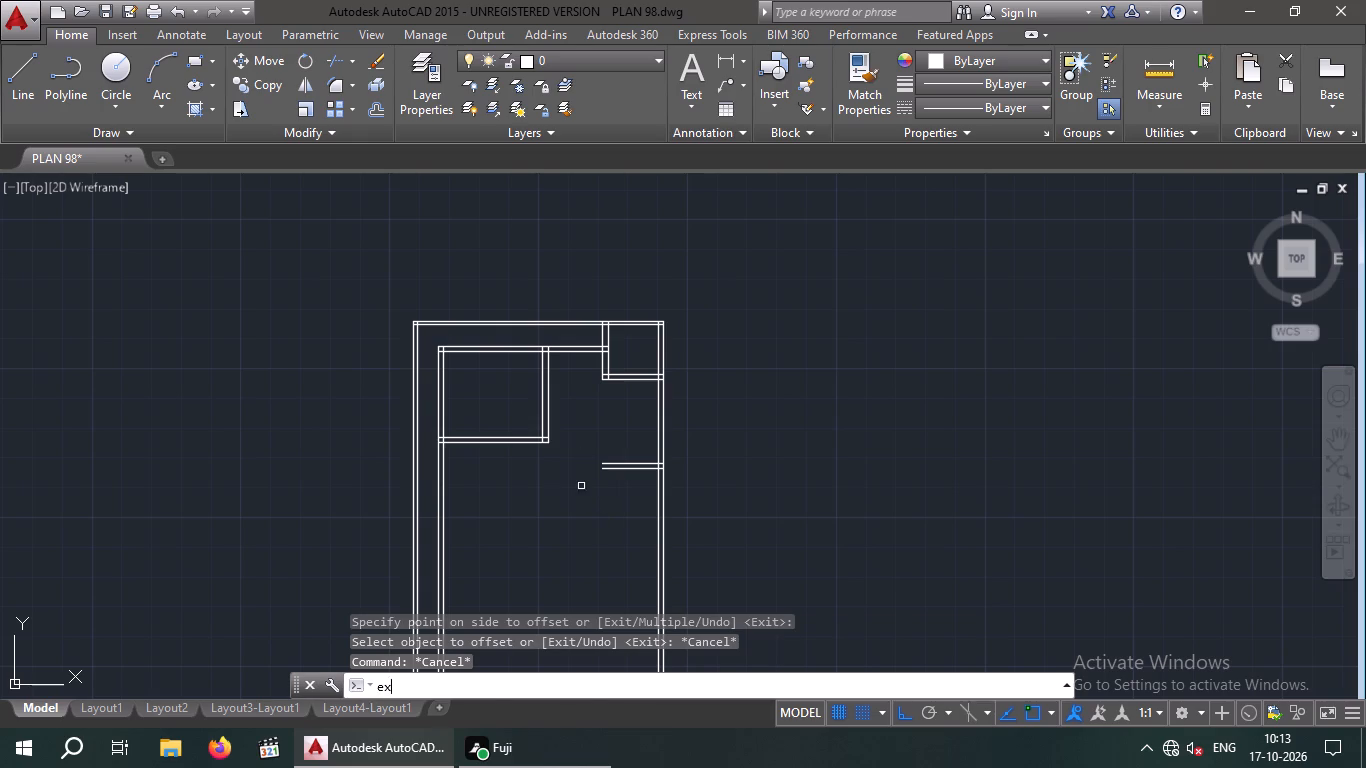
{"action": "key", "text": "space"}
{"action": "scroll", "coordinate": [553, 421], "scroll_direction": "up", "scroll_amount": 3}
{"action": "left_click_drag", "start_coordinate": [576, 419], "coordinate": [520, 444]}
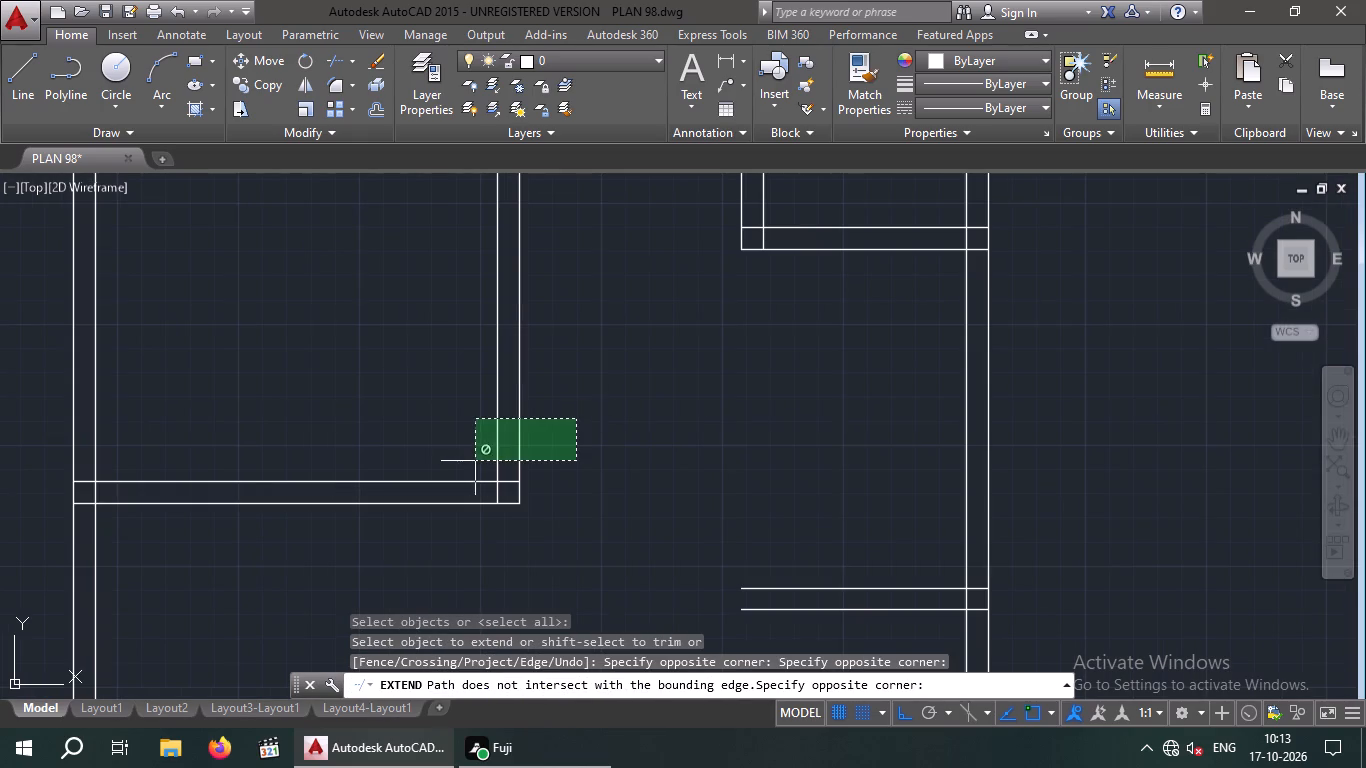
{"action": "scroll", "coordinate": [475, 461], "scroll_direction": "down", "scroll_amount": 2}
{"action": "left_click", "coordinate": [479, 462]}
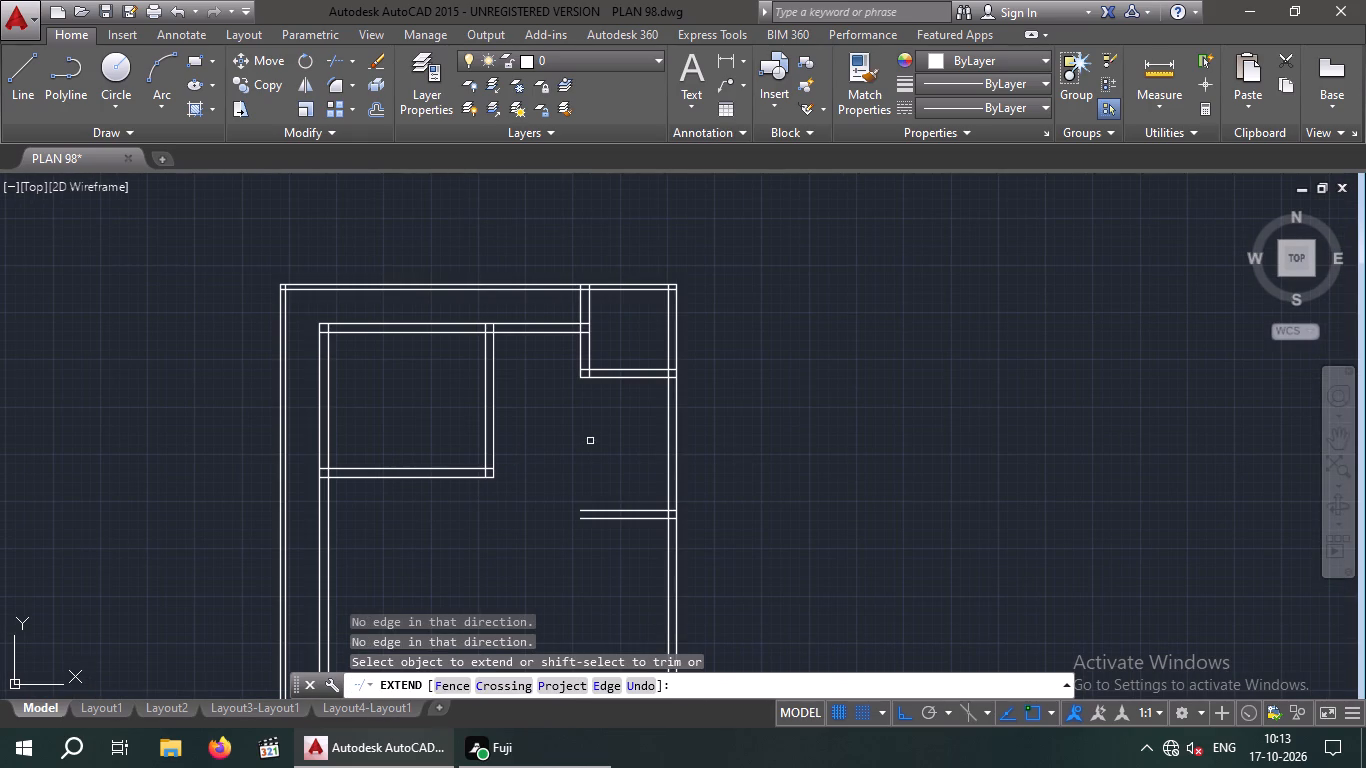
{"action": "left_click_drag", "start_coordinate": [552, 439], "coordinate": [532, 443]}
{"action": "scroll", "coordinate": [467, 451], "scroll_direction": "down", "scroll_amount": 1}
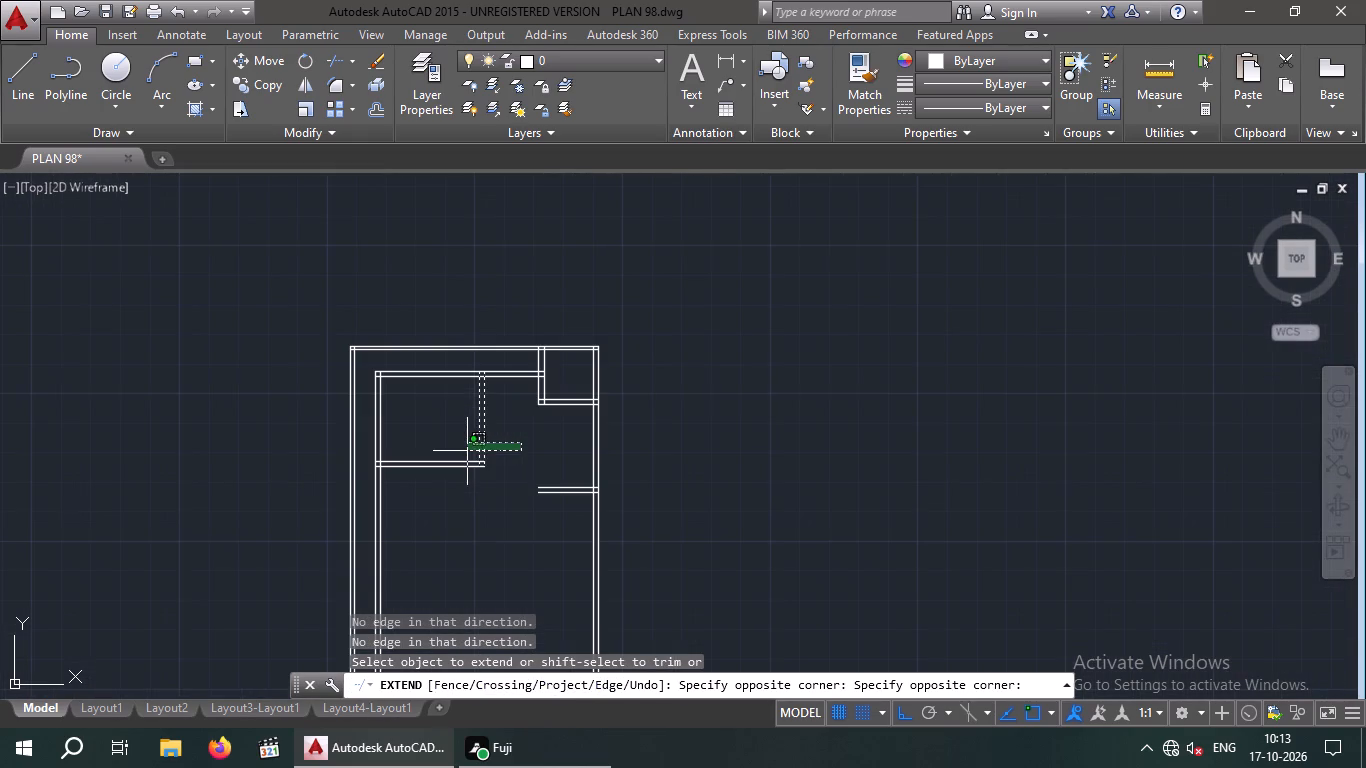
{"action": "scroll", "coordinate": [467, 451], "scroll_direction": "down", "scroll_amount": 1}
{"action": "left_click", "coordinate": [467, 451]}
Extend the short horizontal wall's two lines from the right outer wall leftward to meet the second vertical partition.
{"action": "left_click", "coordinate": [527, 498]}
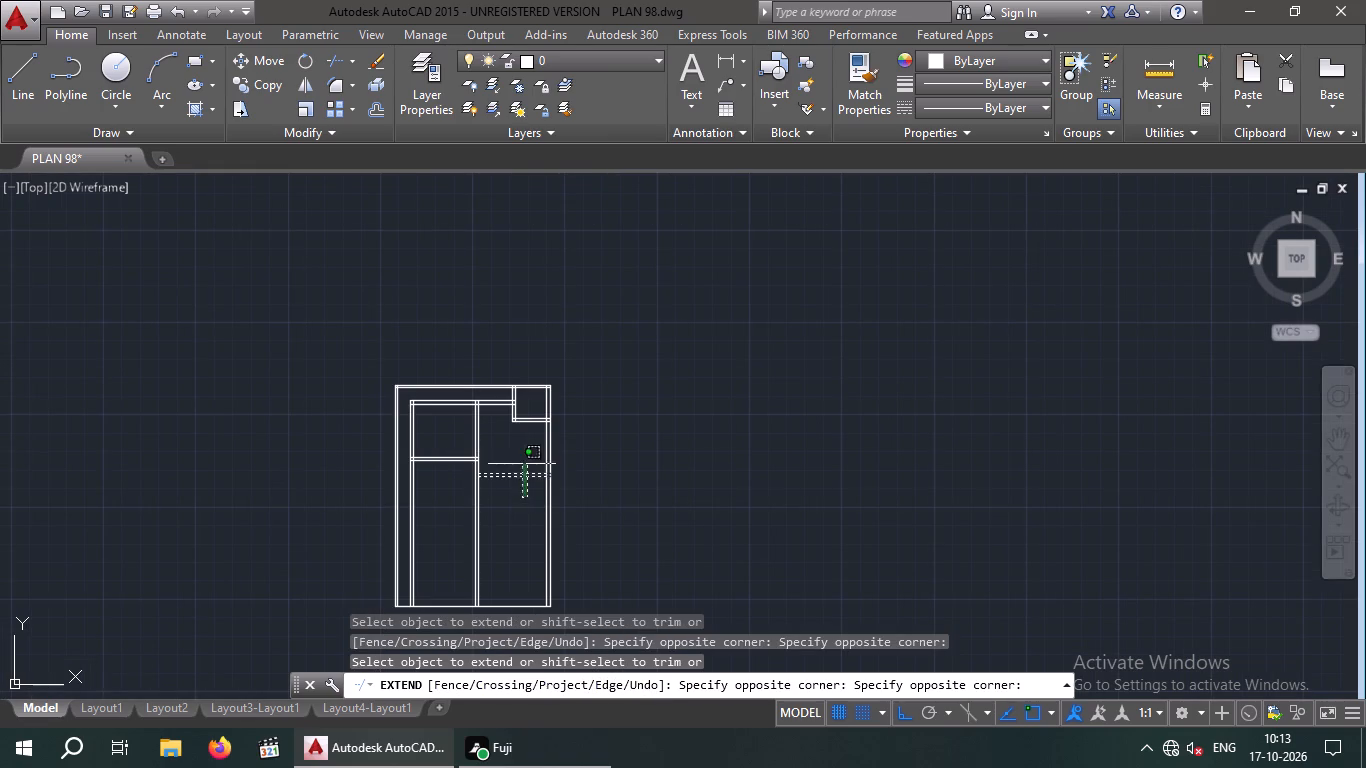
{"action": "left_click", "coordinate": [518, 455]}
{"action": "left_click", "coordinate": [506, 505]}
{"action": "left_click", "coordinate": [502, 460]}
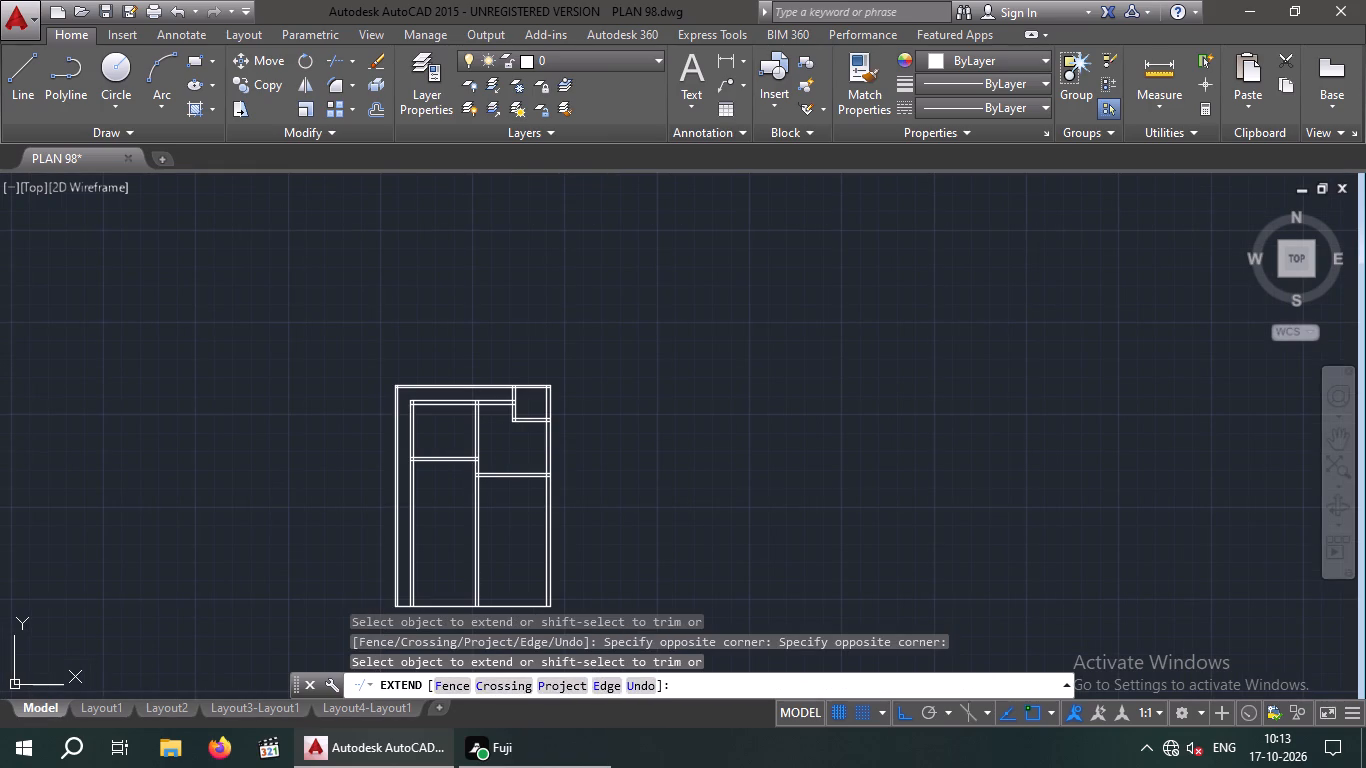
{"action": "key", "text": "Escape"}
{"action": "key", "text": "Escape"}
Trim away the second vertical partition's line pair below the extended horizontal wall, closing the corner between them.
{"action": "key", "text": "t"}
{"action": "type", "text": "r"}
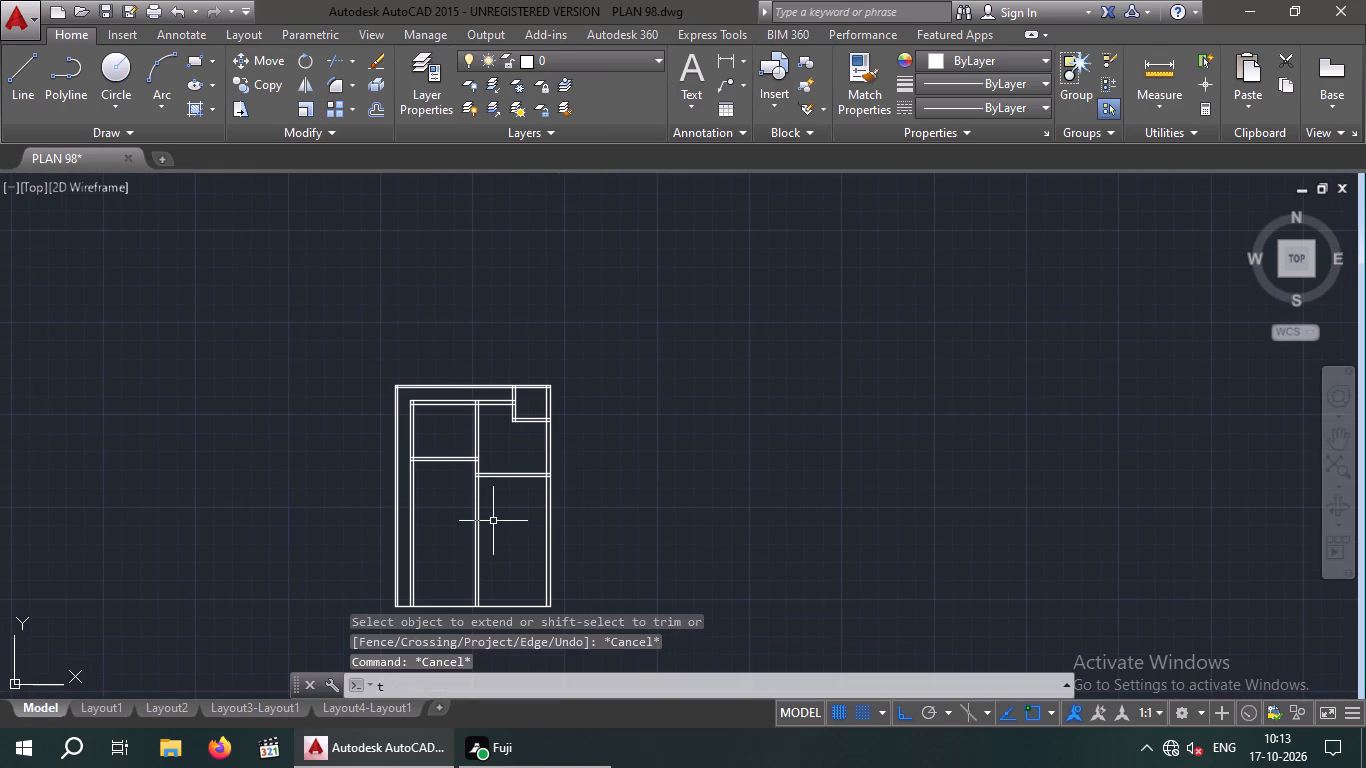
{"action": "key", "text": "space"}
{"action": "key", "text": "space"}
{"action": "left_click_drag", "start_coordinate": [521, 502], "coordinate": [468, 520]}
{"action": "left_click", "coordinate": [453, 526]}
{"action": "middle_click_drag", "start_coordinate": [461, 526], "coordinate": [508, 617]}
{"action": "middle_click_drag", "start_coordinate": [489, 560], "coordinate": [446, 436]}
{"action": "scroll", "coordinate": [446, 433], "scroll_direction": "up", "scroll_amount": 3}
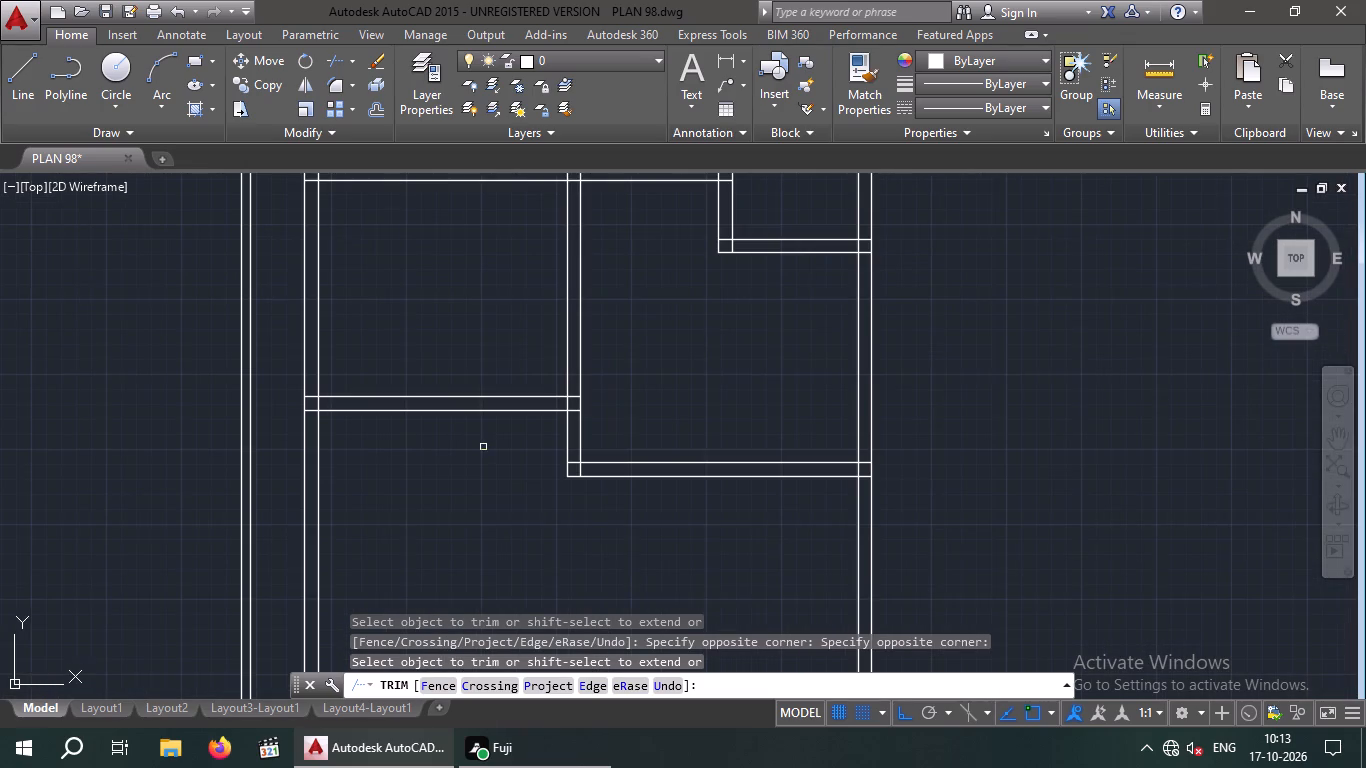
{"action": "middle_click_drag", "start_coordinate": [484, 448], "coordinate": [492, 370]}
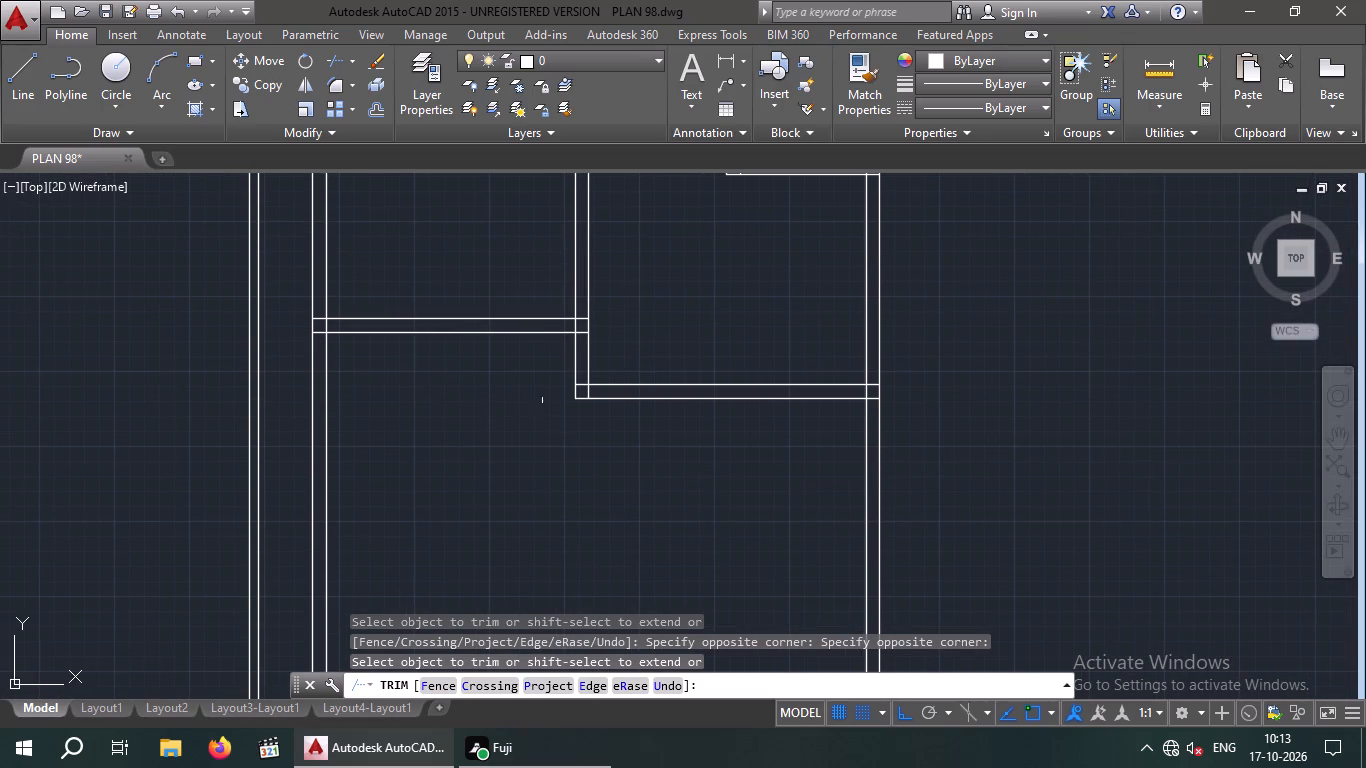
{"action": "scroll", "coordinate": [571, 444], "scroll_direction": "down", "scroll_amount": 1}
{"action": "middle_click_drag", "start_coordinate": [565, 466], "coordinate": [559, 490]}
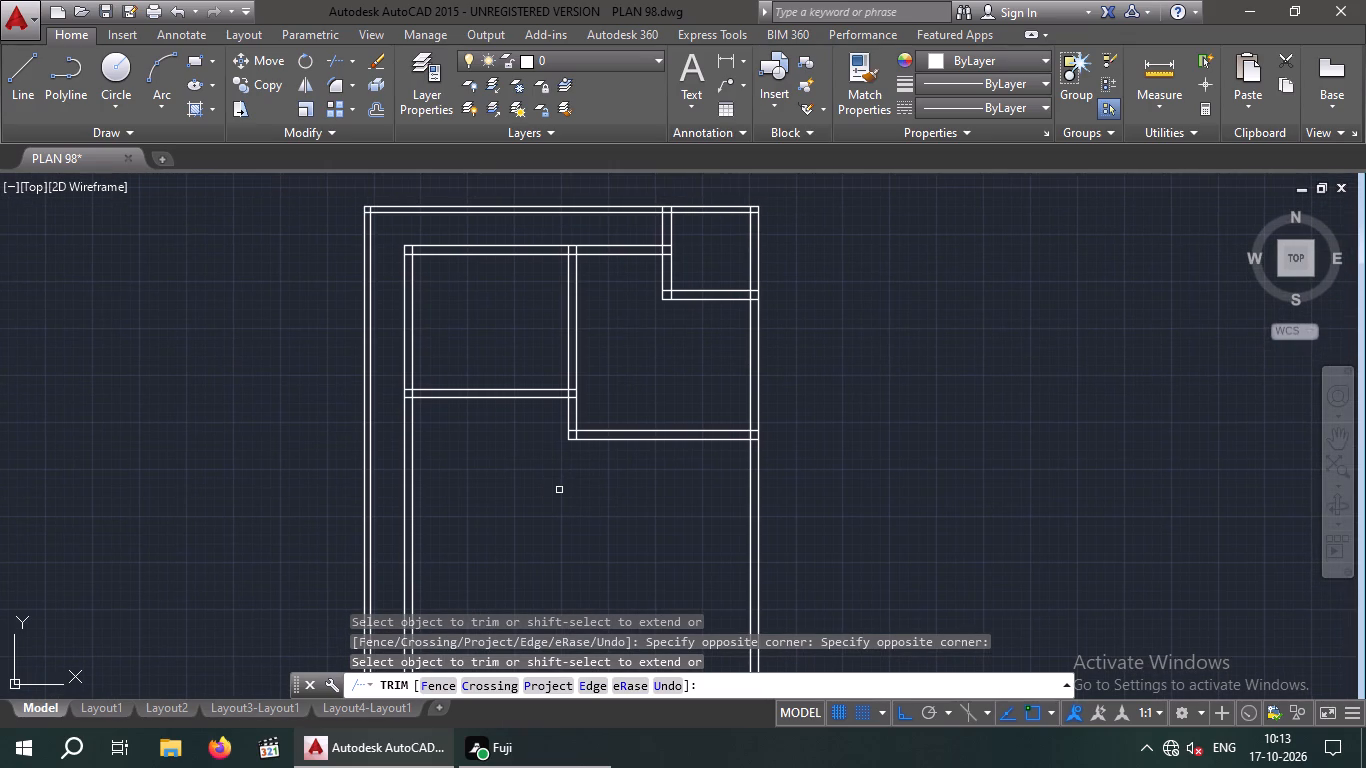
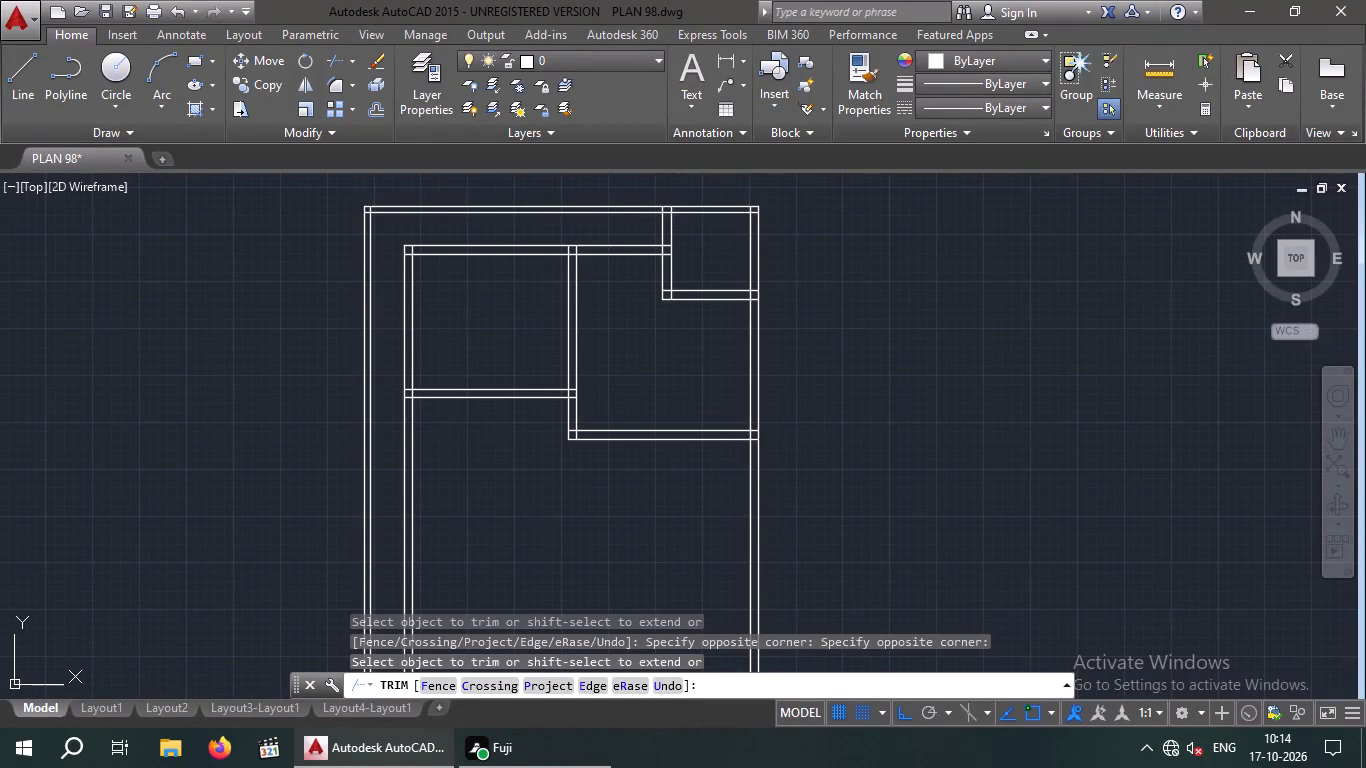
Offset the right-hand line of the inner left wall 10' to the right, into the plan.
{"action": "key", "text": "Escape"}
{"action": "key", "text": "Escape"}
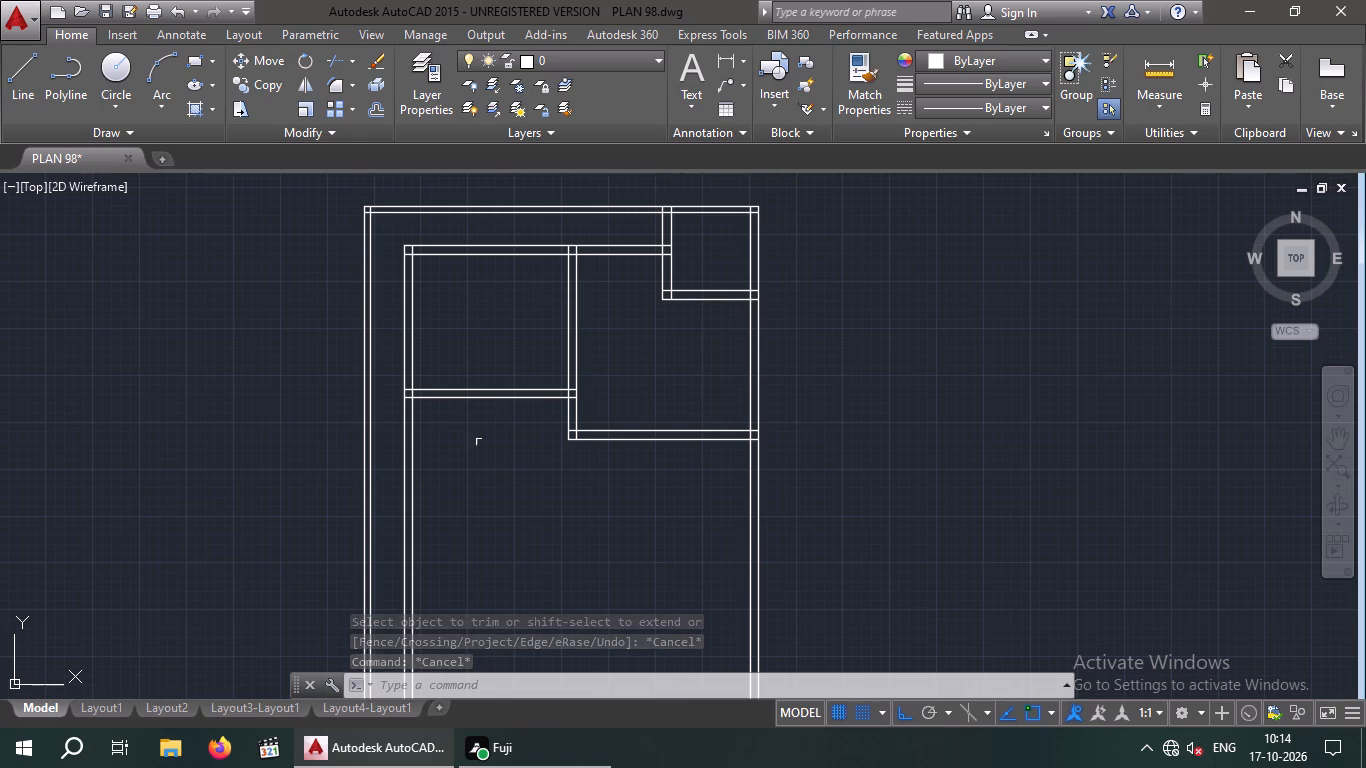
{"action": "key", "text": "Escape"}
{"action": "key", "text": "Escape"}
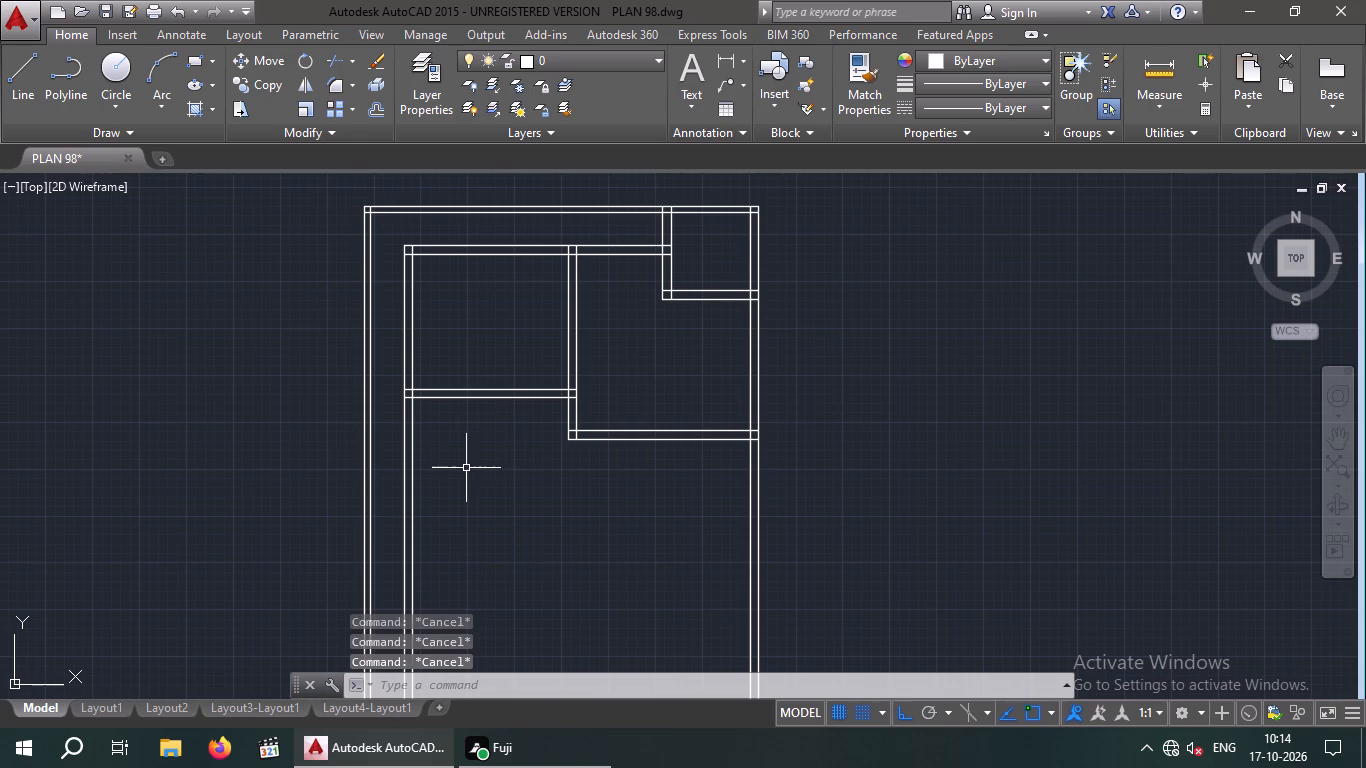
{"action": "key", "text": "o"}
{"action": "key", "text": "Return"}
{"action": "key", "text": "1"}
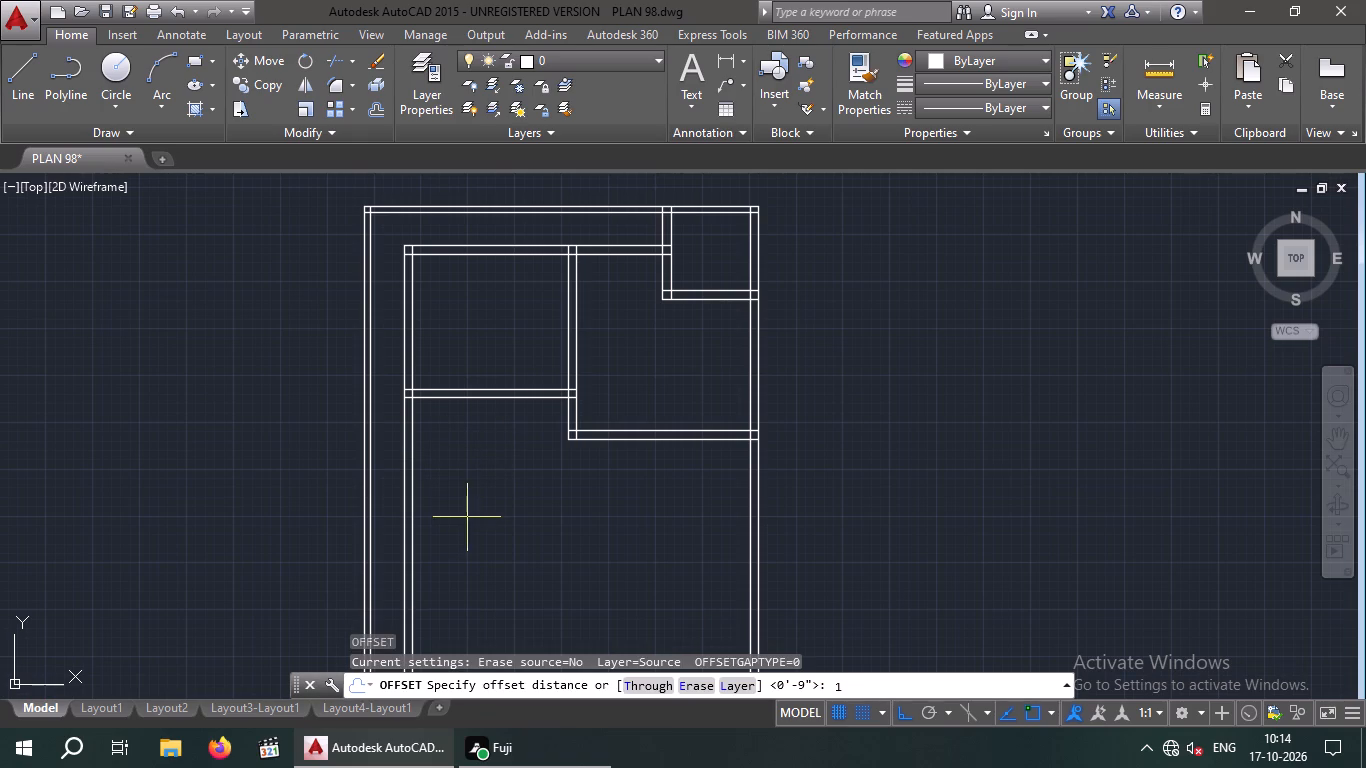
{"action": "key", "text": "0"}
{"action": "key", "text": "apostrophe"}
{"action": "key", "text": "Return"}
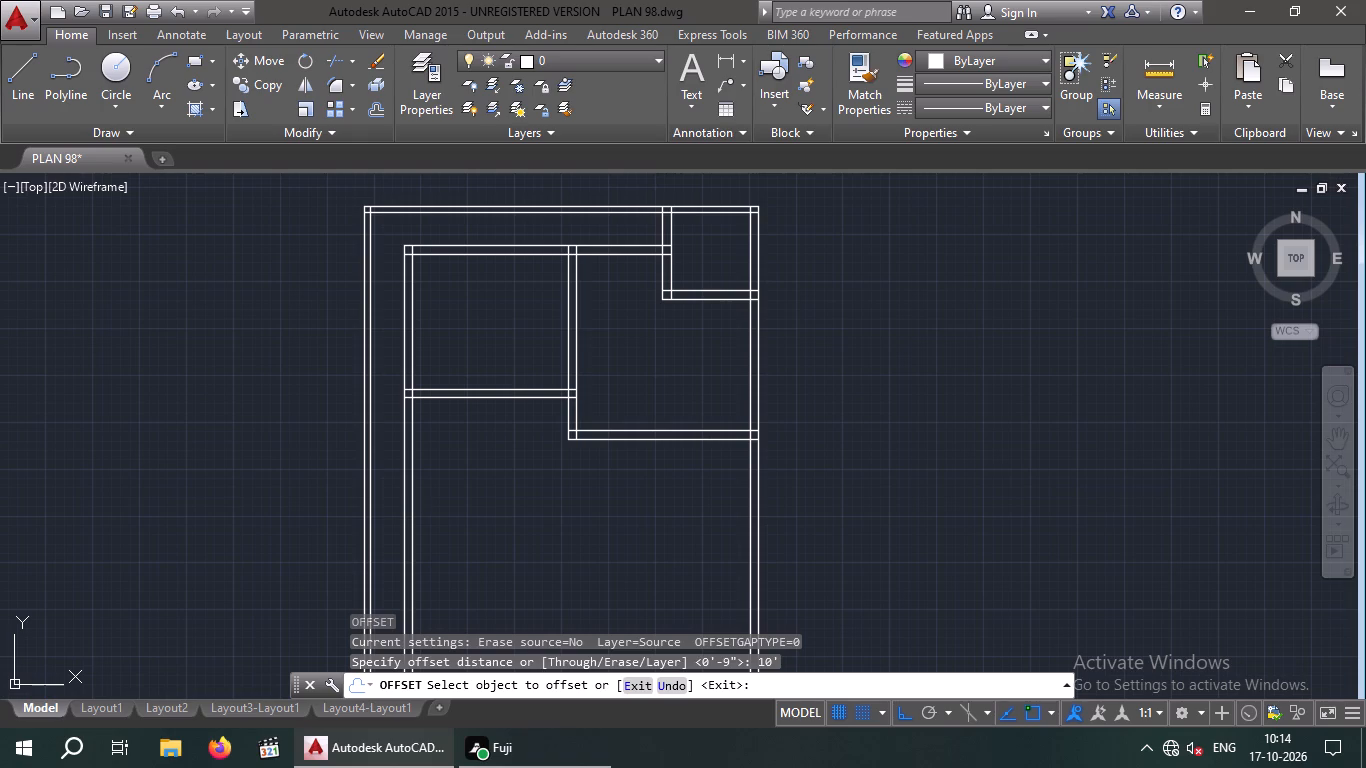
{"action": "left_click_drag", "start_coordinate": [412, 515], "coordinate": [449, 521]}
{"action": "left_click", "coordinate": [593, 523]}
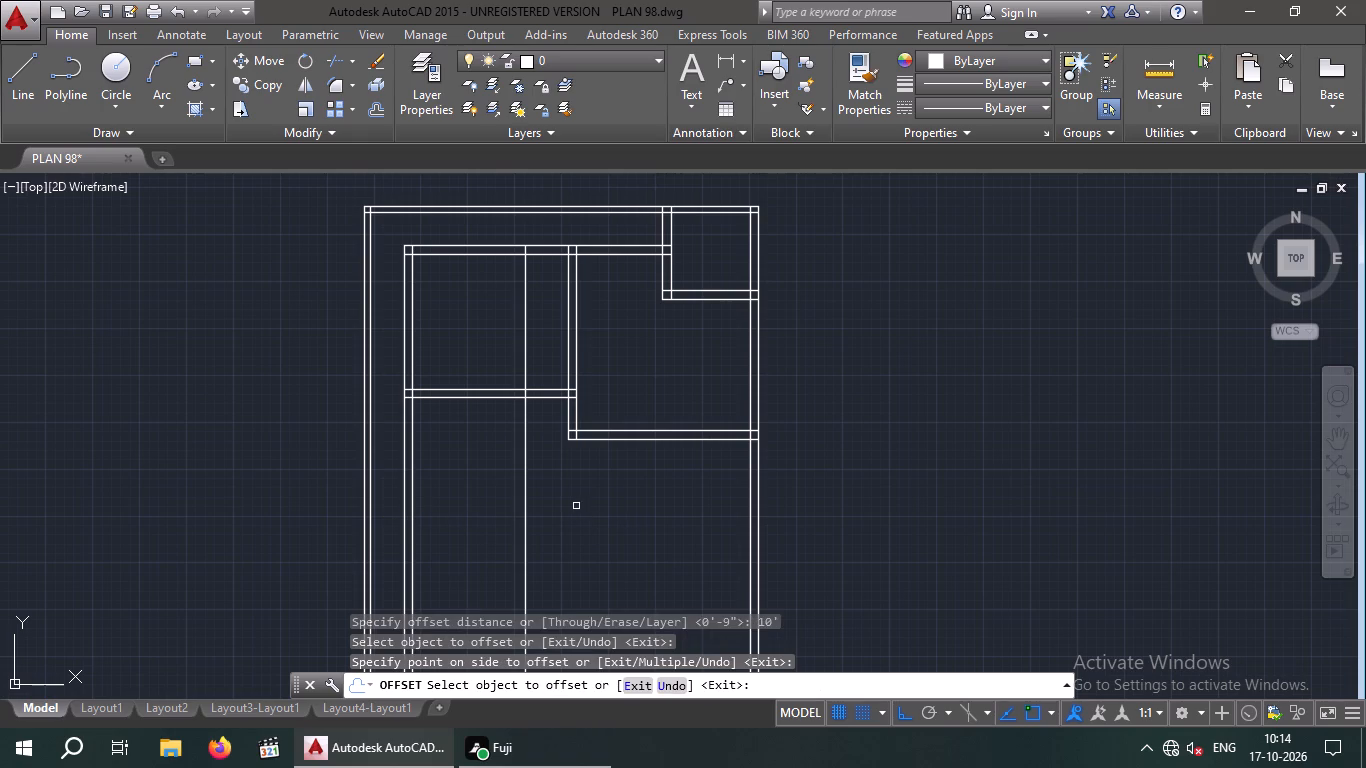
{"action": "key", "text": "Escape"}
{"action": "key", "text": "Escape"}
Offset the new vertical line 9" further right to form a partition wall.
{"action": "key", "text": "o"}
{"action": "key", "text": "Return"}
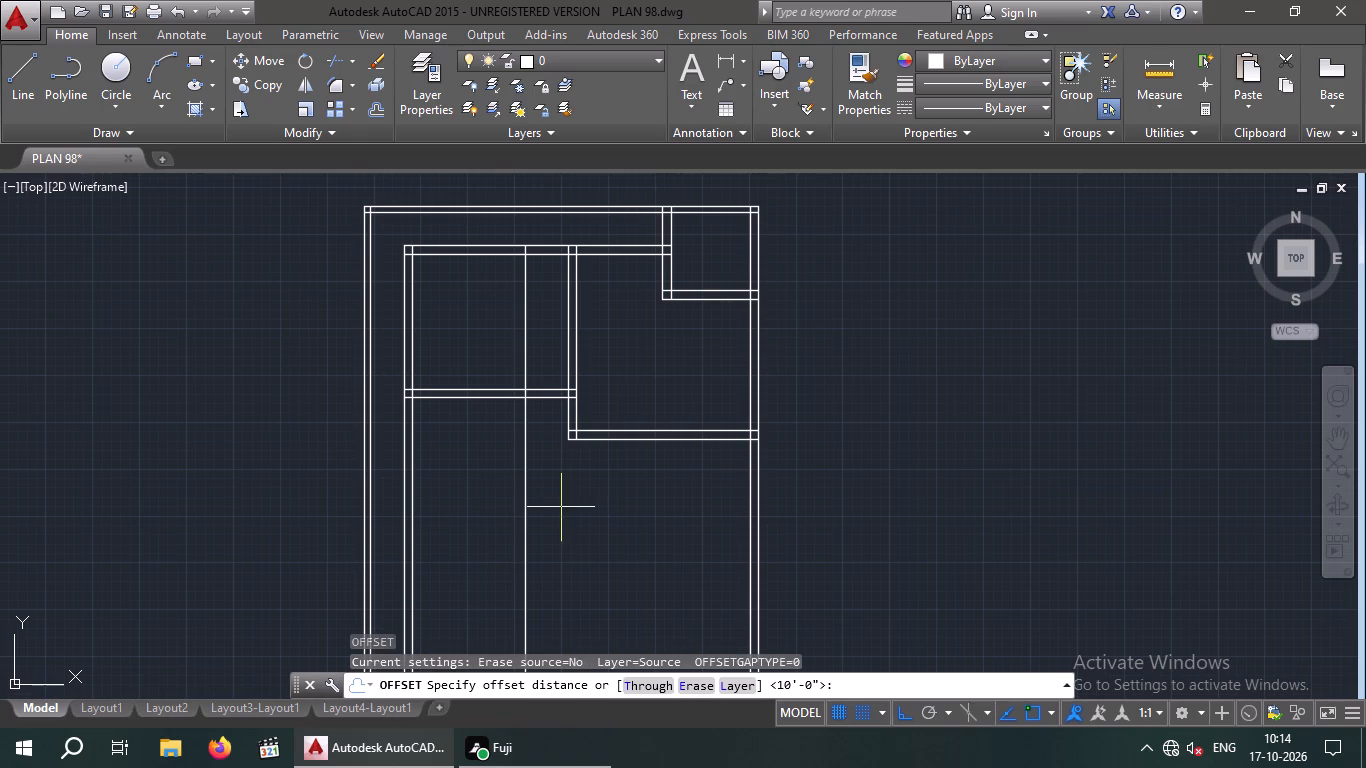
{"action": "key", "text": "9"}
{"action": "key", "text": "shift+quotedbl"}
{"action": "key", "text": "Return"}
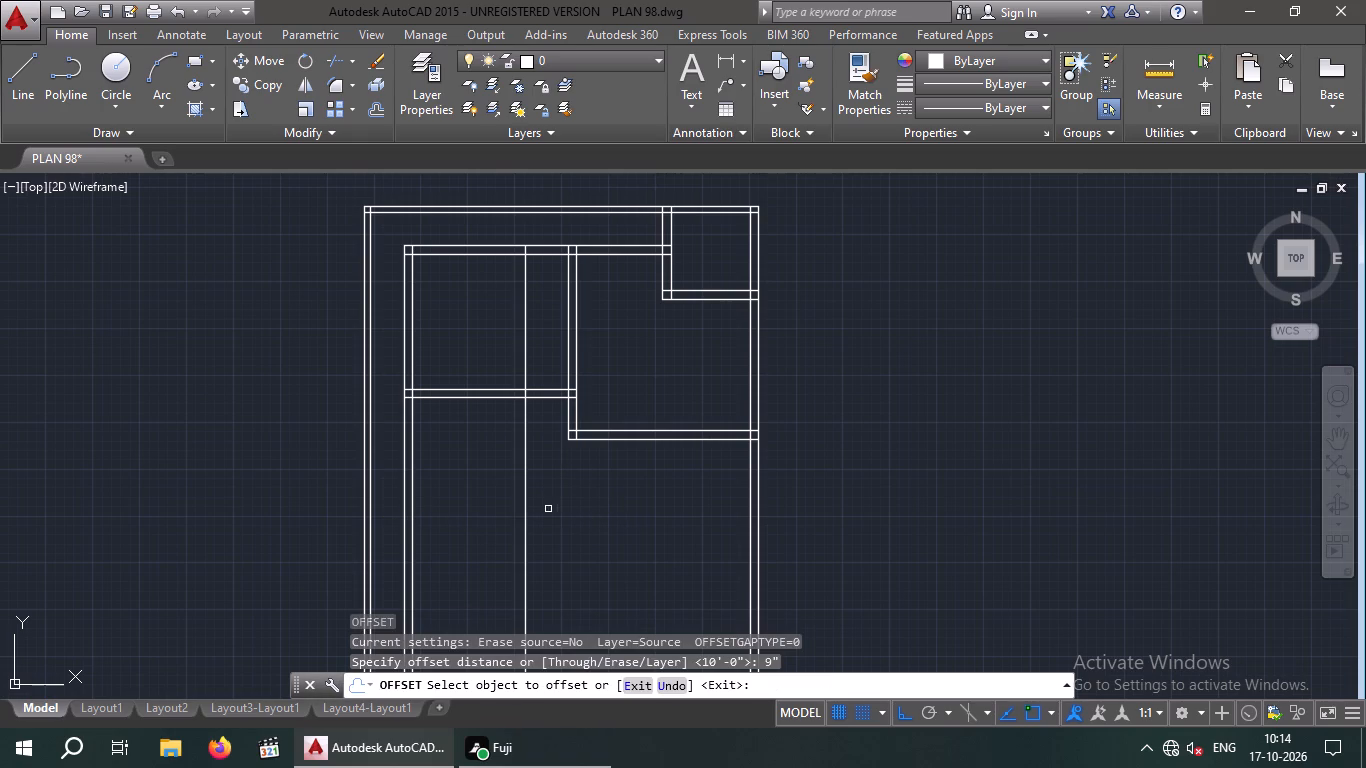
{"action": "left_click", "coordinate": [522, 511]}
{"action": "left_click", "coordinate": [553, 511]}
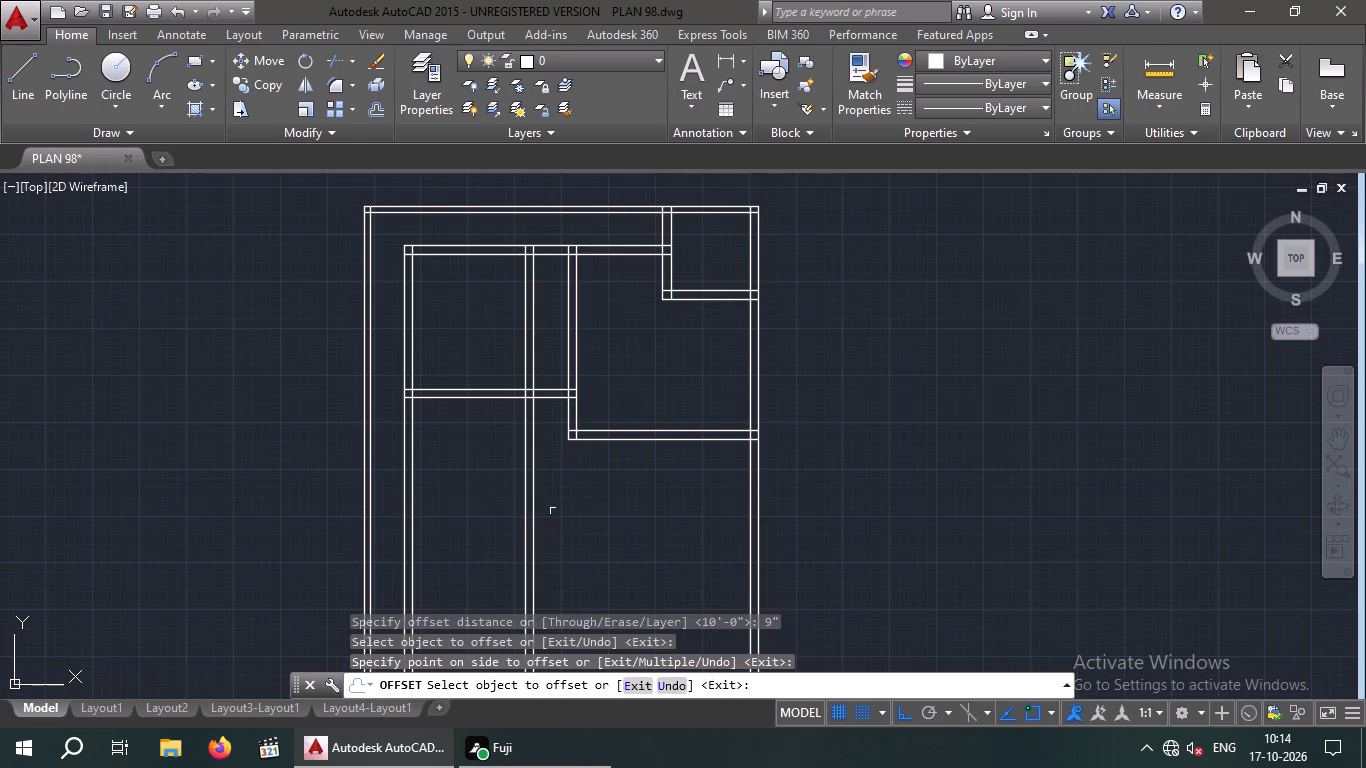
{"action": "key", "text": "Escape"}
{"action": "key", "text": "Escape"}
Trim away the new partition's two lines above the upper-left room's bottom wall.
{"action": "type", "text": "tr"}
{"action": "key", "text": "space"}
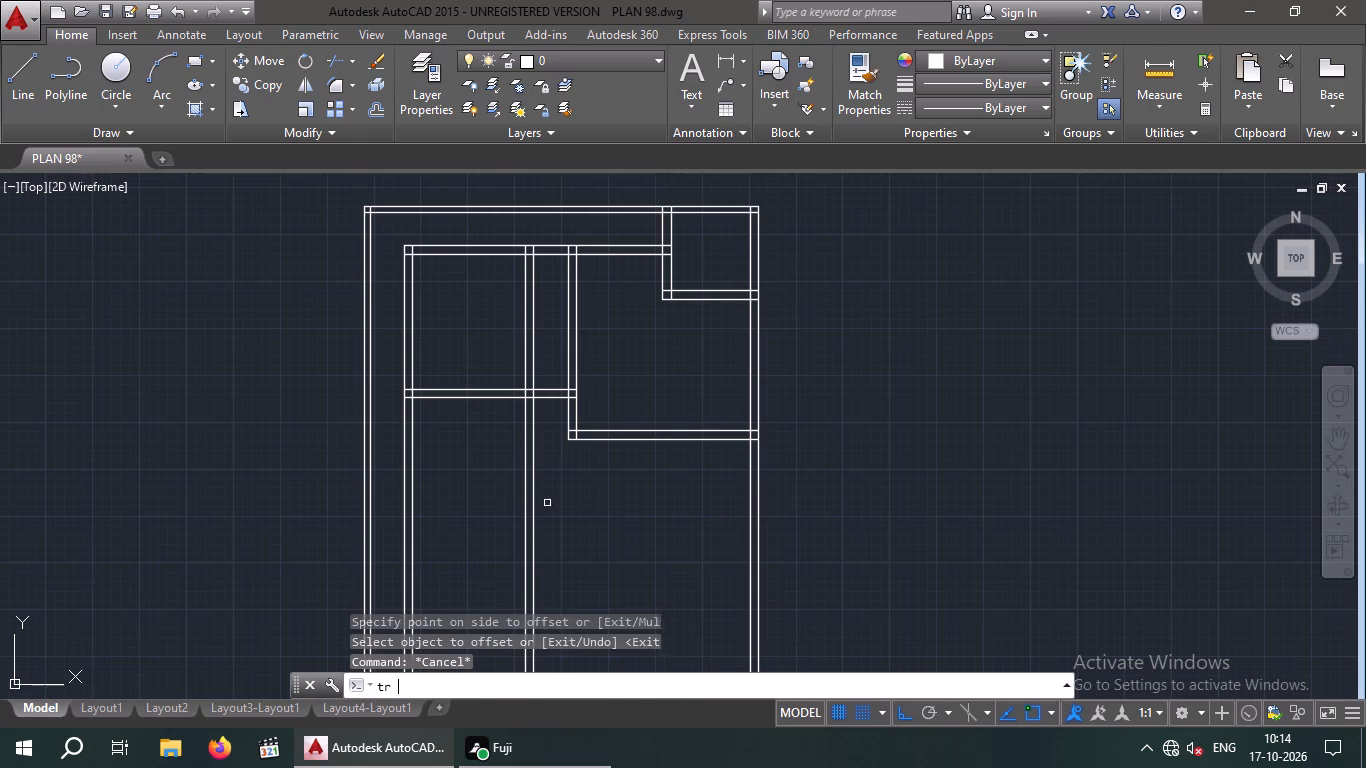
{"action": "key", "text": "space"}
{"action": "scroll", "coordinate": [502, 359], "scroll_direction": "up", "scroll_amount": 5}
{"action": "middle_click_drag", "start_coordinate": [496, 365], "coordinate": [402, 273]}
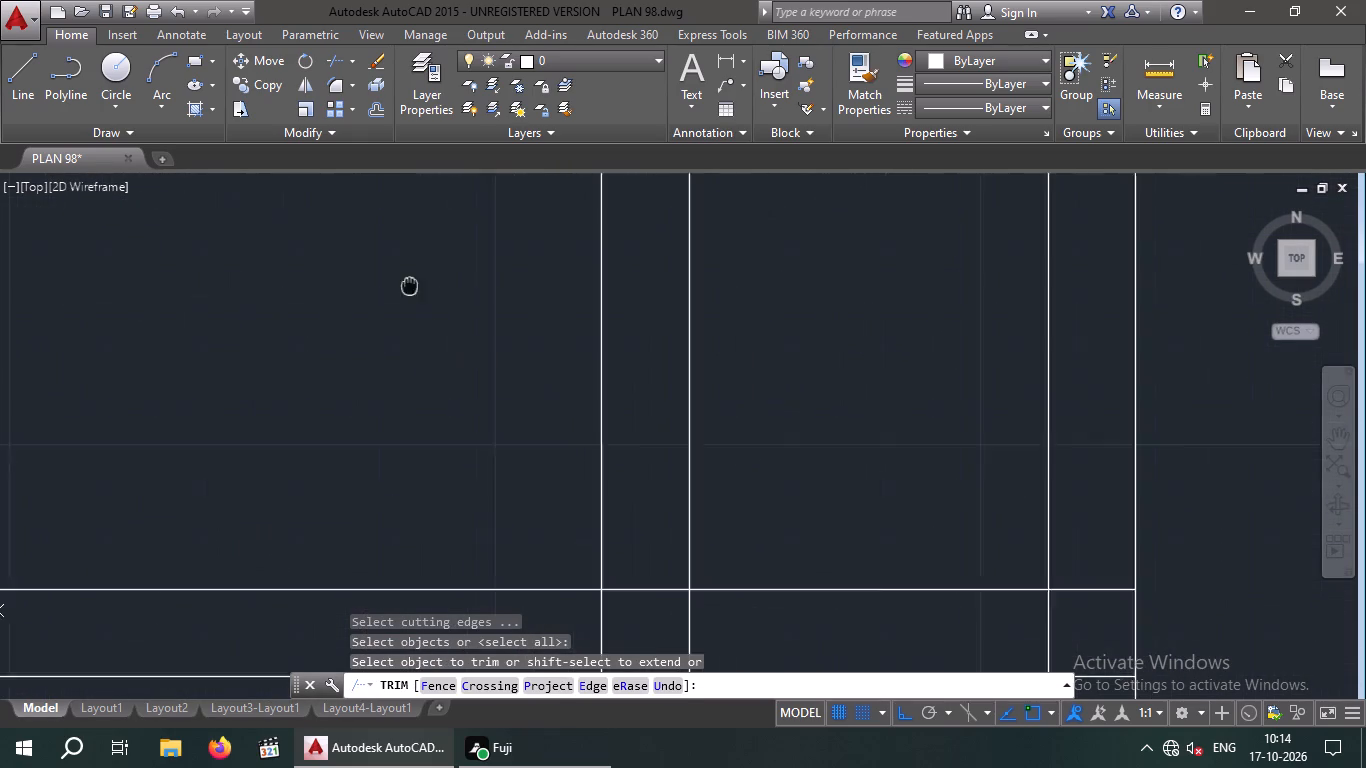
{"action": "middle_click_drag", "start_coordinate": [402, 273], "coordinate": [383, 211]}
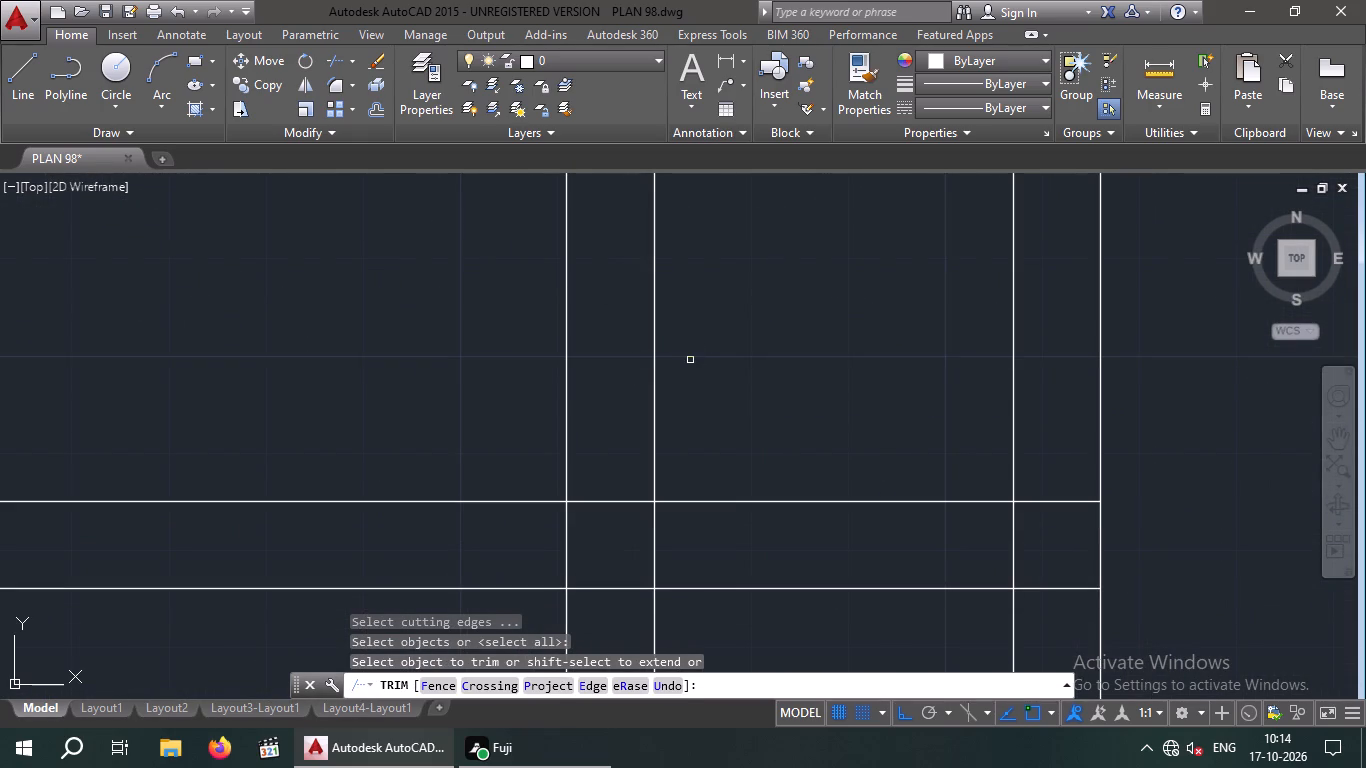
{"action": "left_click_drag", "start_coordinate": [718, 340], "coordinate": [708, 343]}
{"action": "left_click", "coordinate": [553, 387]}
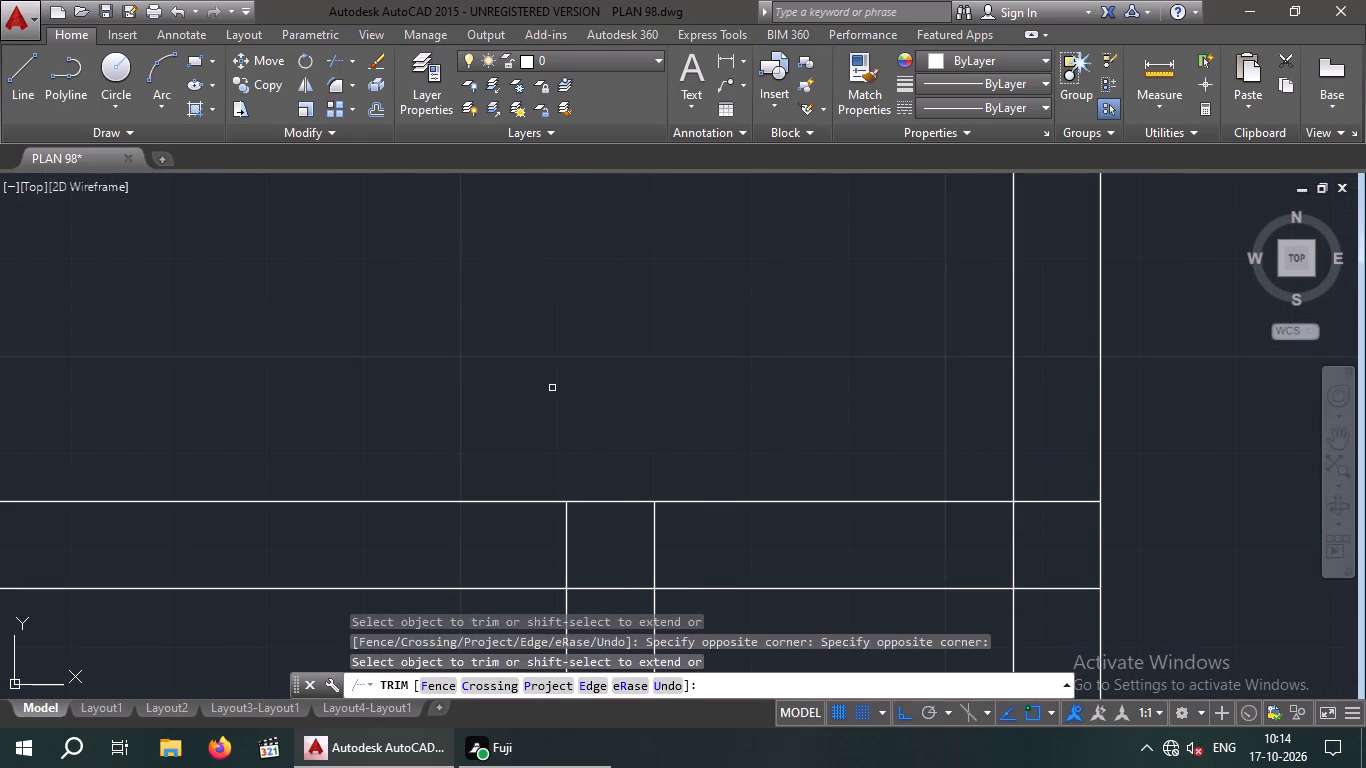
{"action": "scroll", "coordinate": [552, 388], "scroll_direction": "down", "scroll_amount": 4}
{"action": "middle_click_drag", "start_coordinate": [494, 481], "coordinate": [537, 388]}
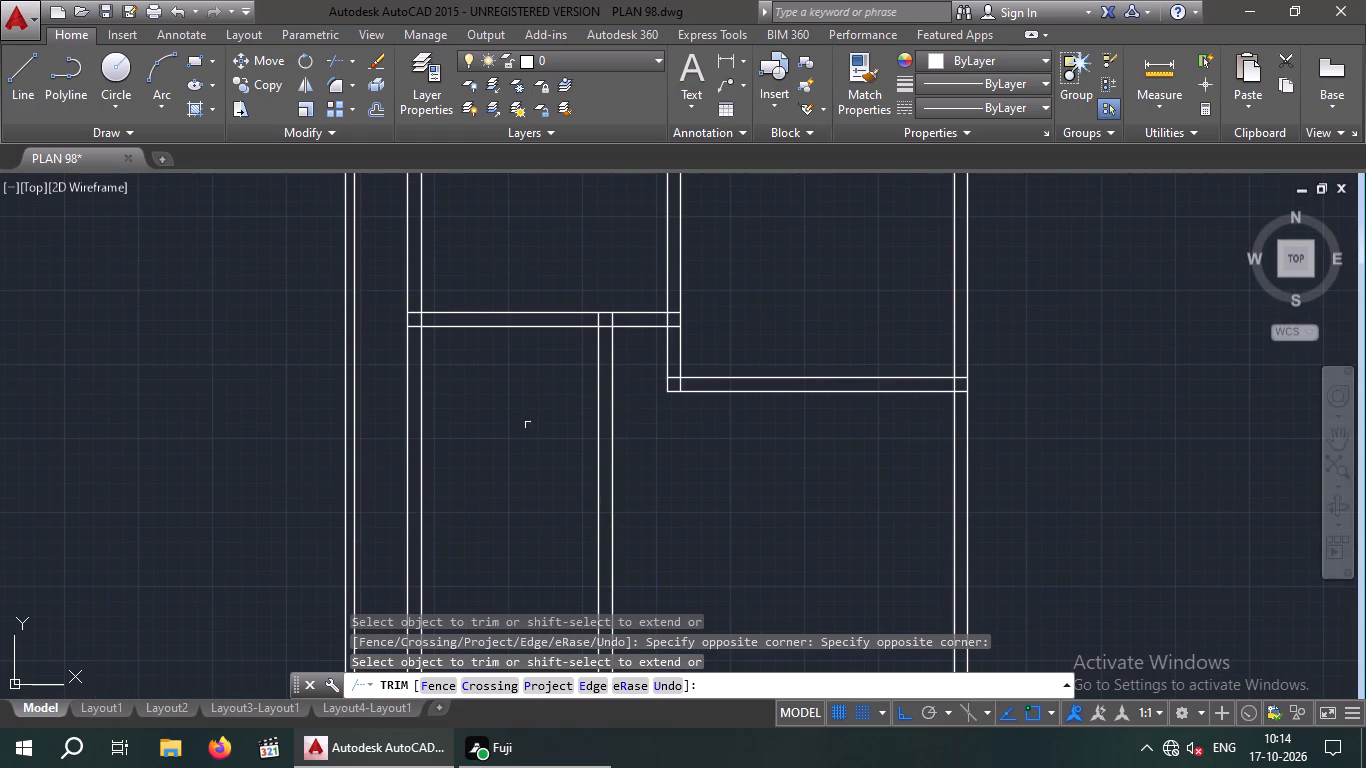
{"action": "key", "text": "Escape"}
{"action": "key", "text": "Escape"}
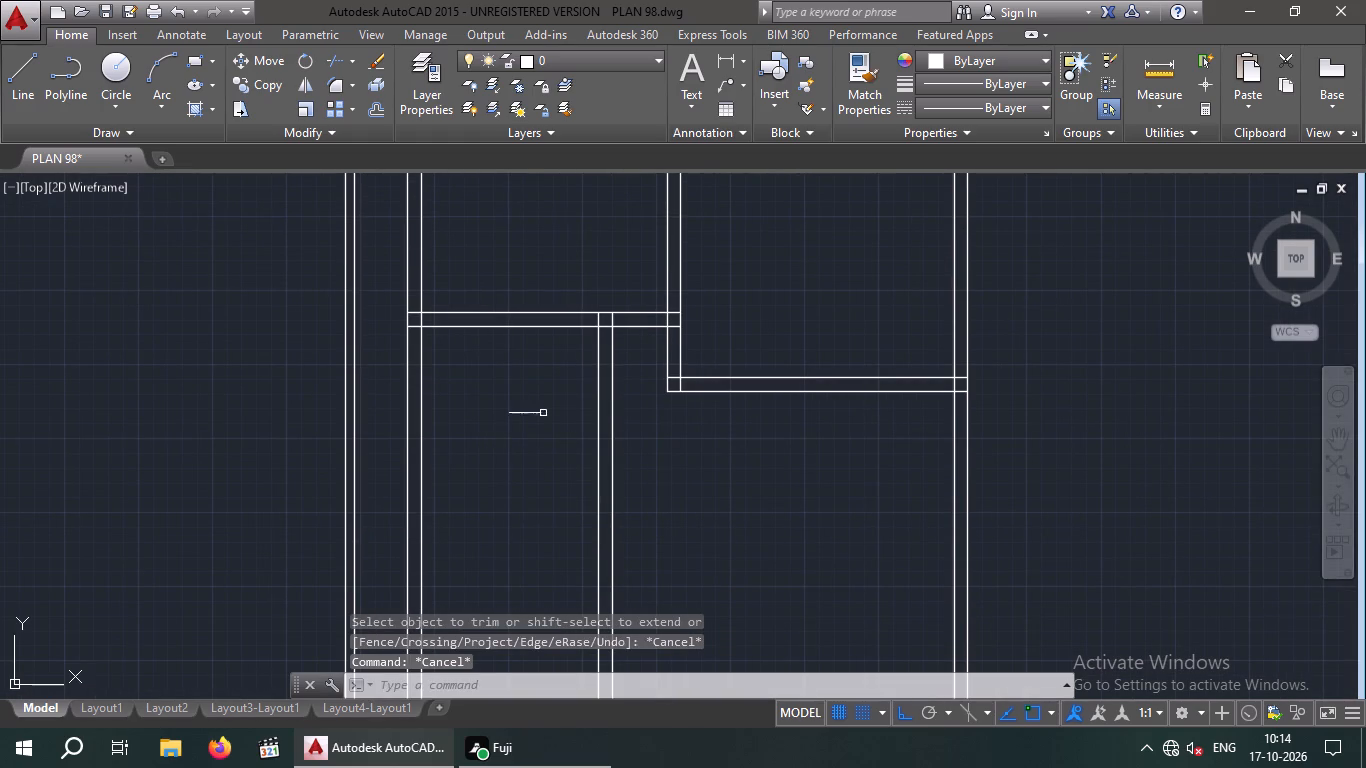
Offset the left line of the new partition below the upper-left room 7' to the left.
{"action": "middle_click_drag", "start_coordinate": [533, 368], "coordinate": [539, 403]}
{"action": "scroll", "coordinate": [533, 368], "scroll_direction": "up", "scroll_amount": 1}
{"action": "scroll", "coordinate": [539, 403], "scroll_direction": "down", "scroll_amount": 1}
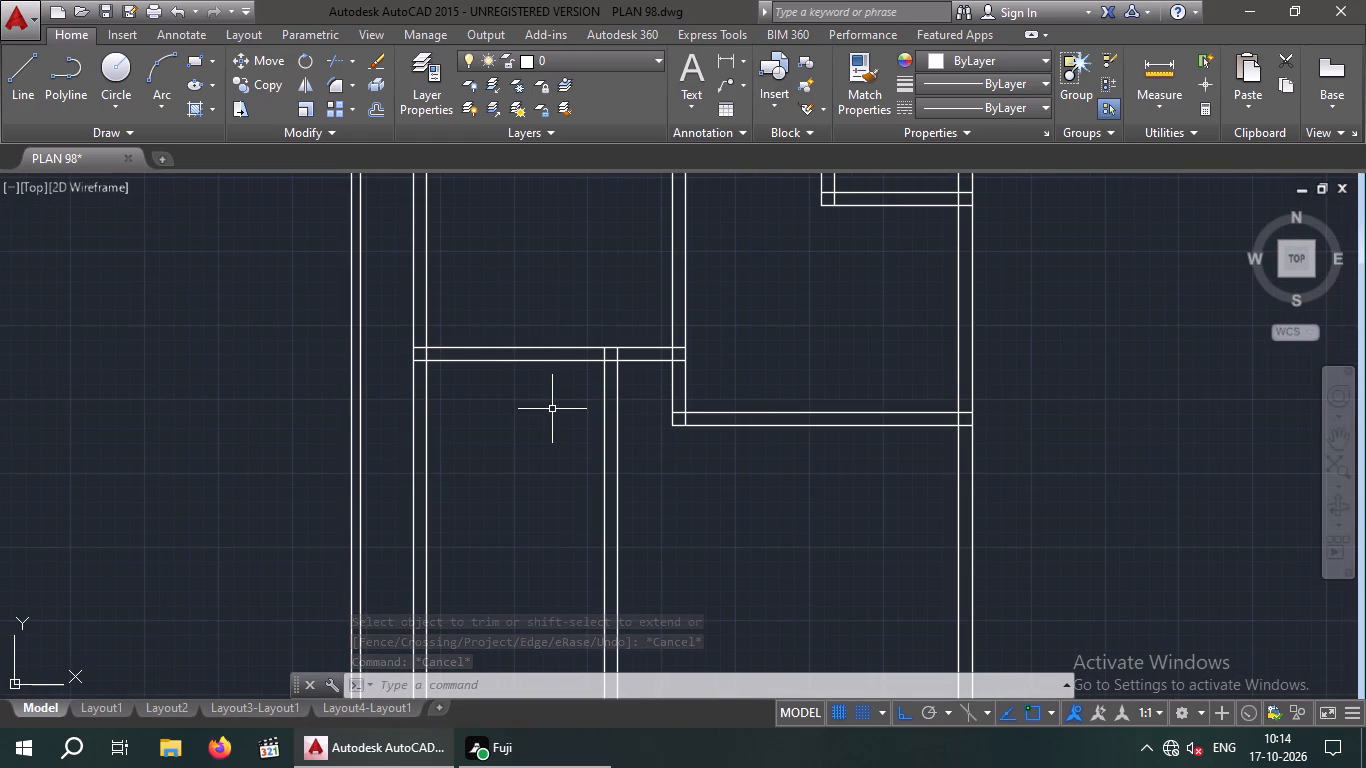
{"action": "key", "text": "o"}
{"action": "key", "text": "Return"}
{"action": "key", "text": "7"}
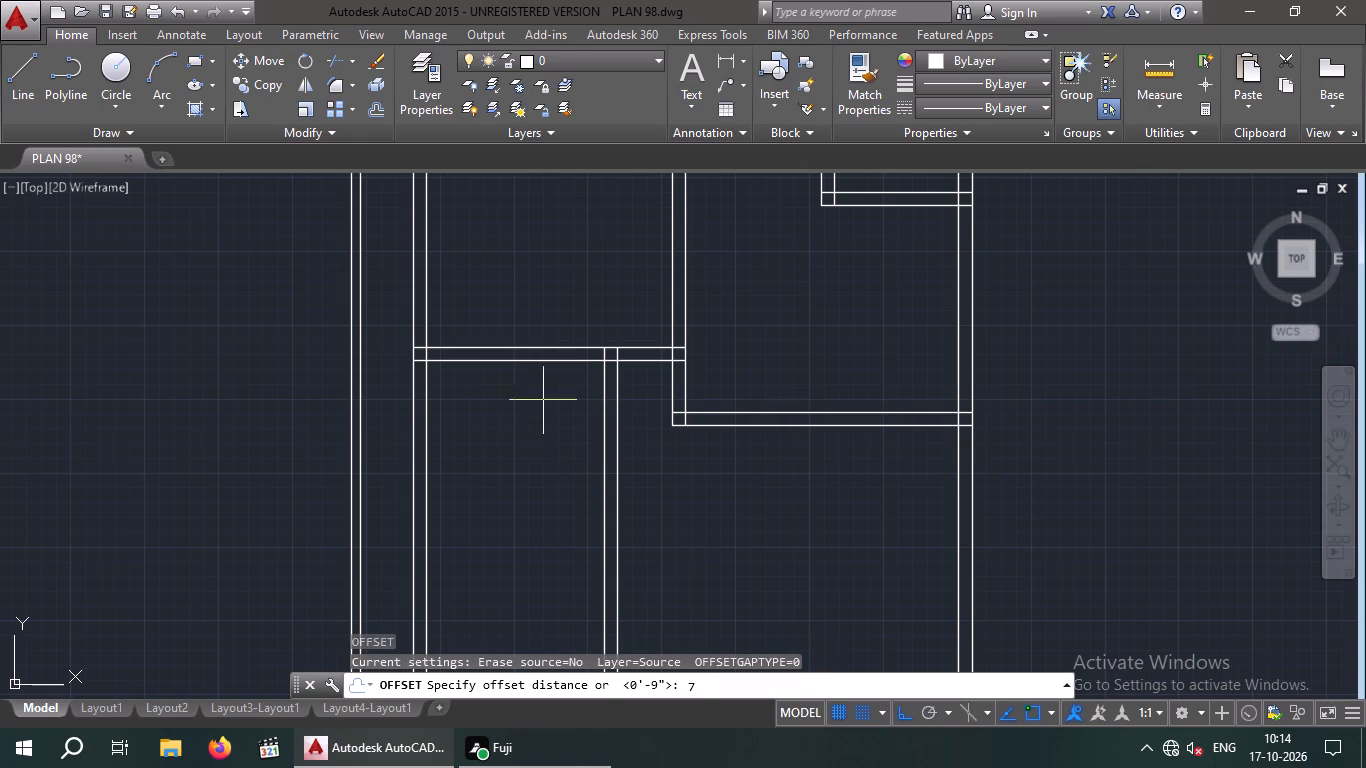
{"action": "key", "text": "apostrophe"}
{"action": "key", "text": "Return"}
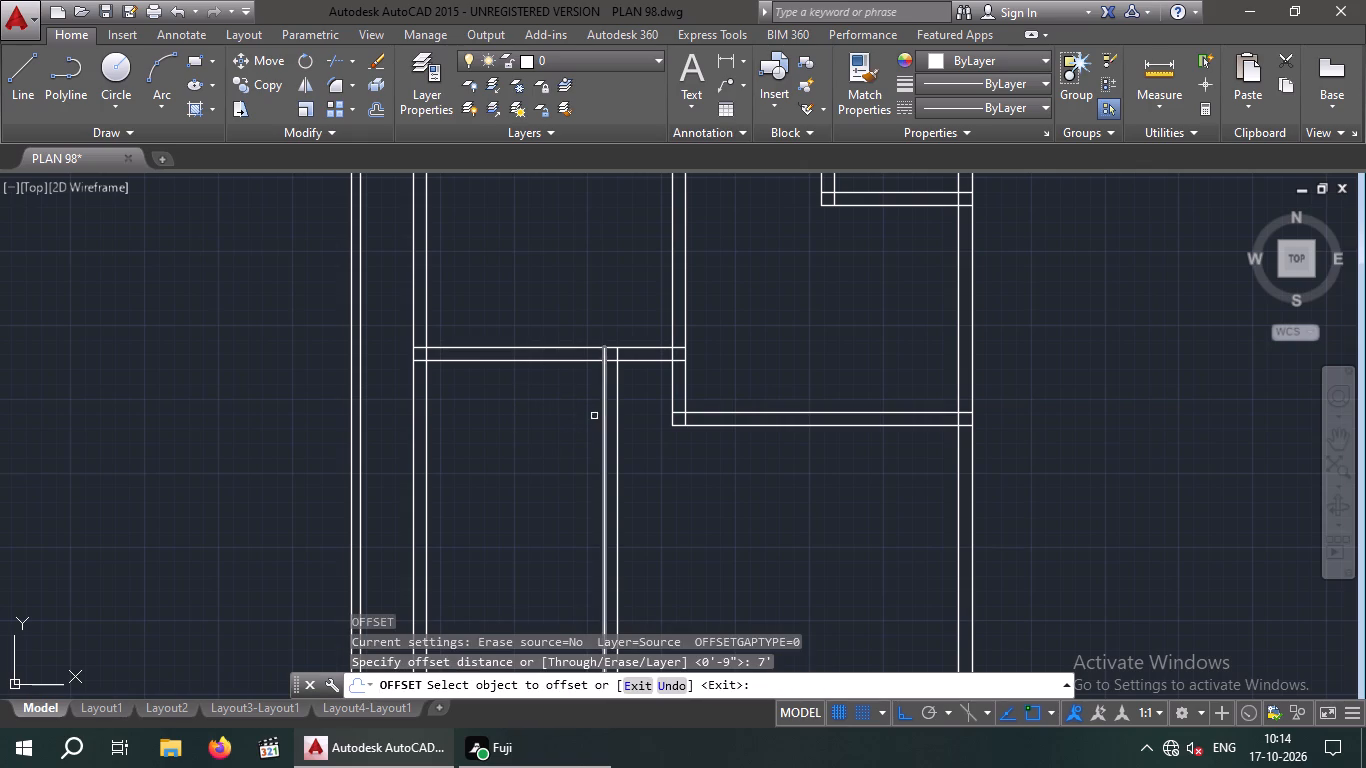
{"action": "left_click", "coordinate": [606, 413]}
{"action": "left_click", "coordinate": [497, 455]}
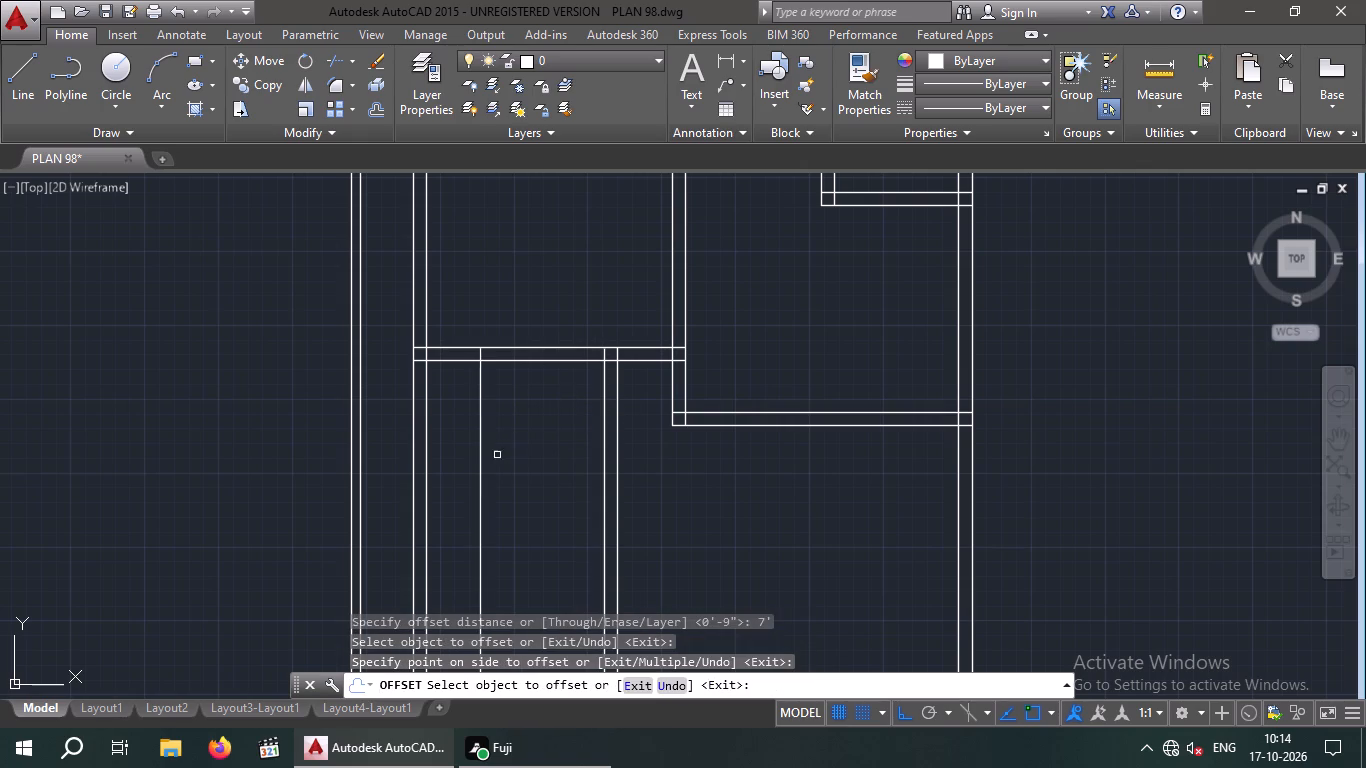
{"action": "key", "text": "Escape"}
{"action": "key", "text": "Escape"}
Offset the new vertical line 9" further left to form a second wall beside the inner left wall.
{"action": "key", "text": "o"}
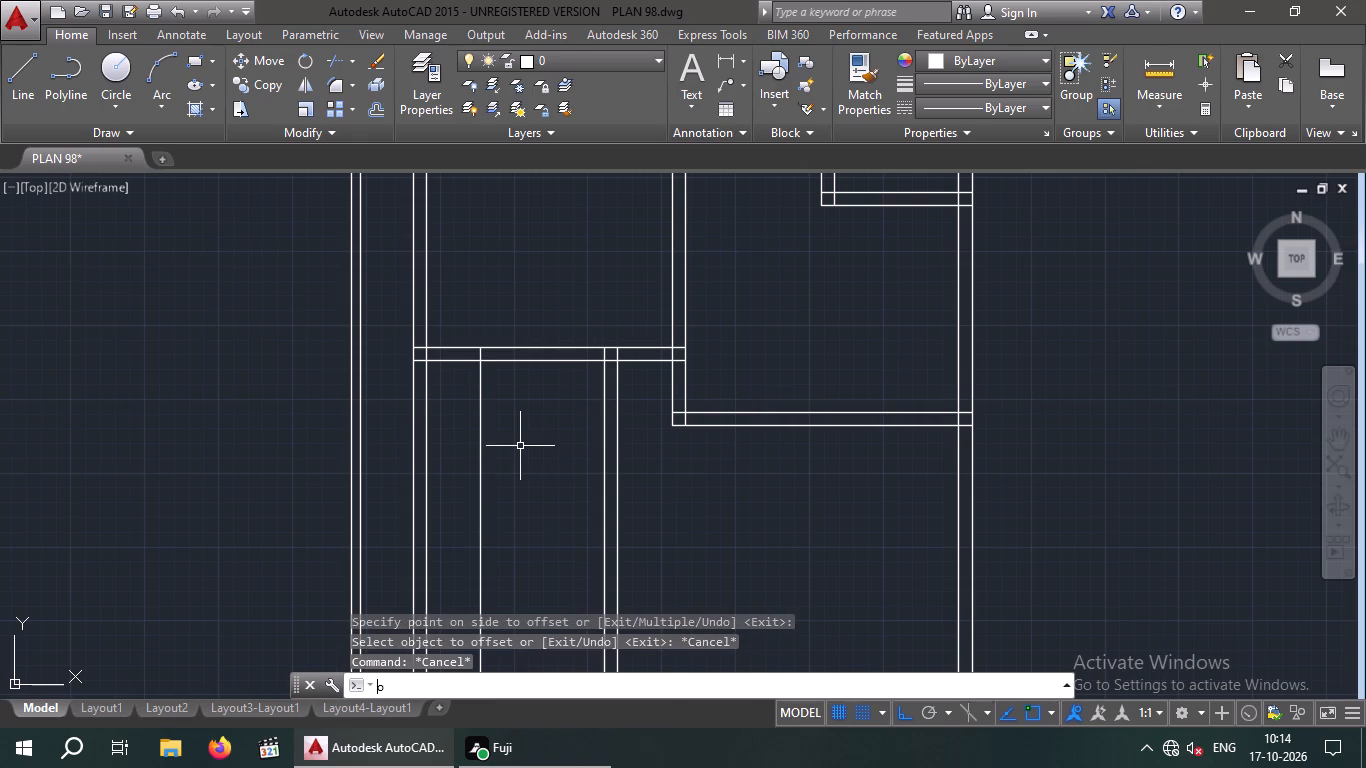
{"action": "key", "text": "Return"}
{"action": "key", "text": "9"}
{"action": "key", "text": "shift+quotedbl"}
{"action": "key", "text": "Return"}
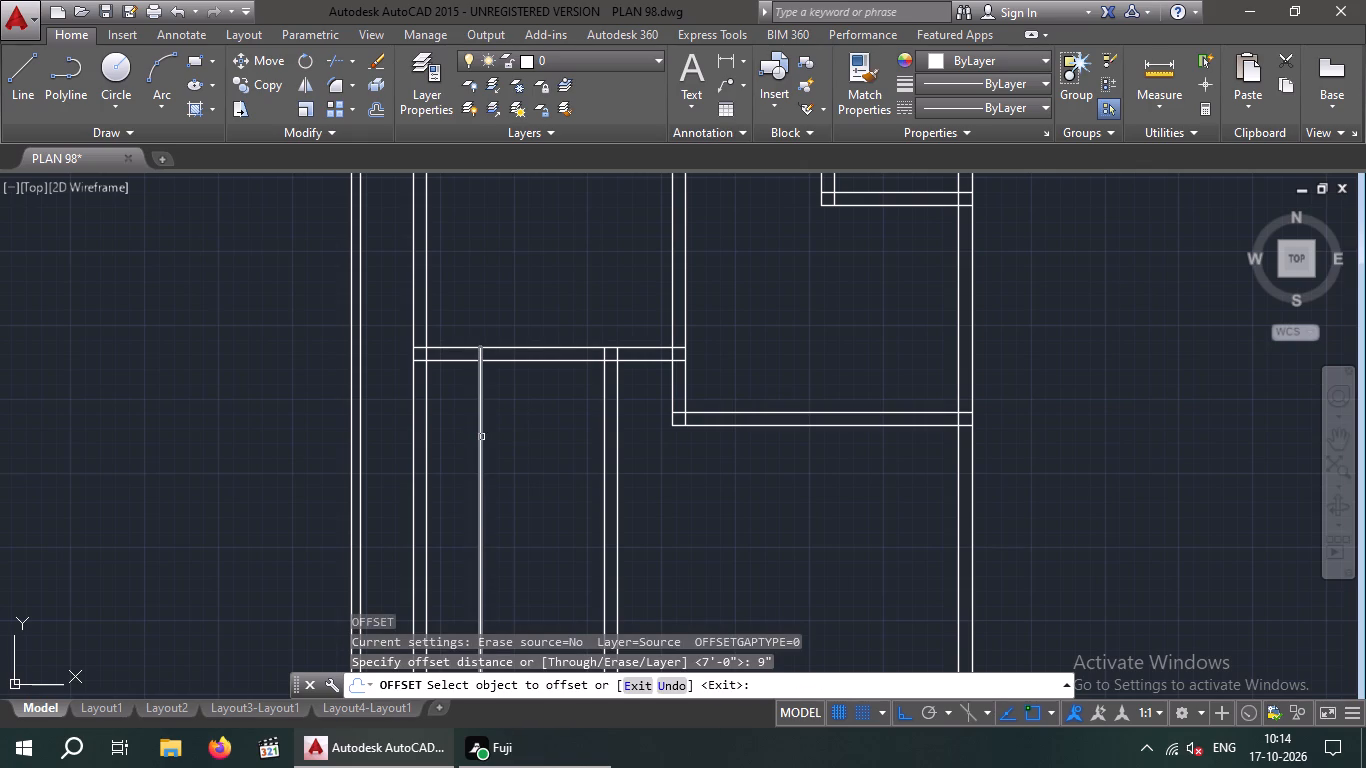
{"action": "left_click_drag", "start_coordinate": [481, 437], "coordinate": [459, 443]}
{"action": "left_click", "coordinate": [445, 447]}
{"action": "key", "text": "Escape"}
{"action": "key", "text": "Escape"}
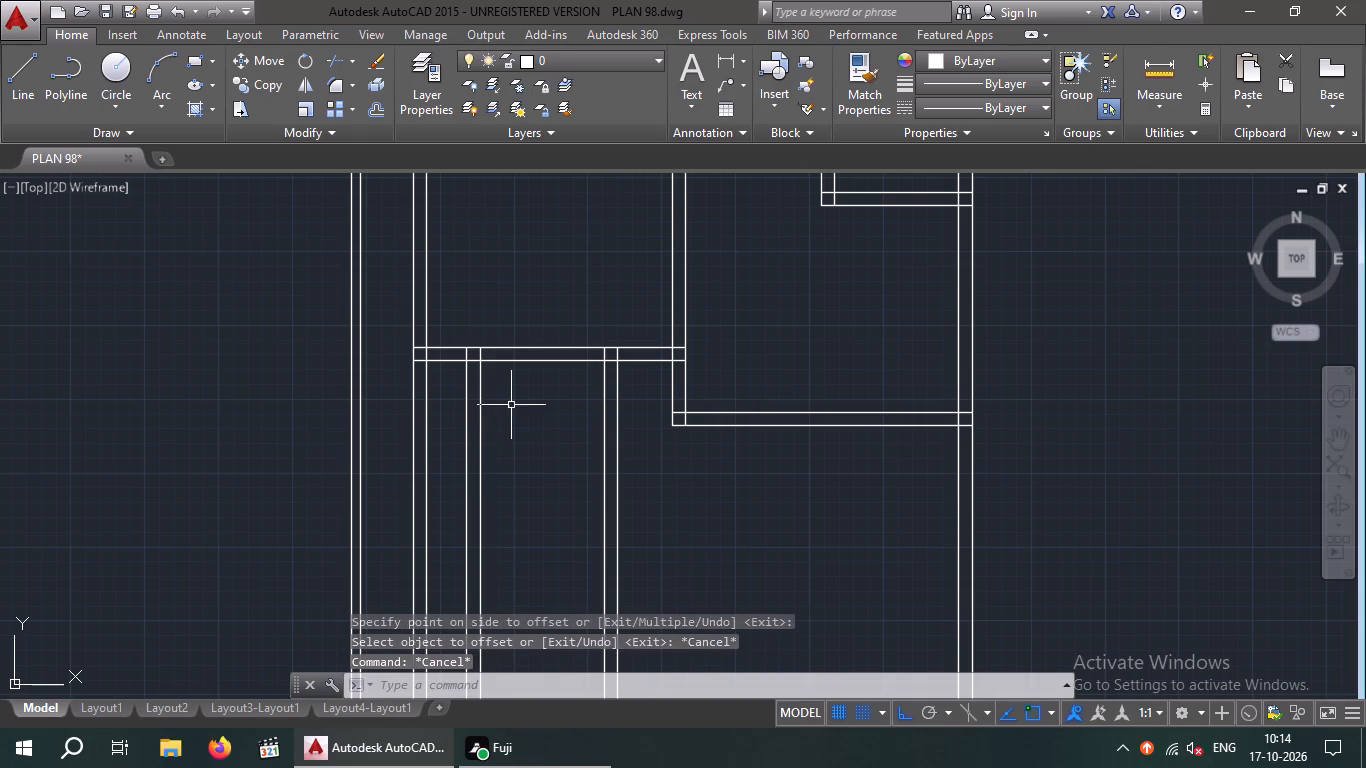
Offset the lower line of the upper-left room's bottom wall 6' down.
{"action": "key", "text": "o"}
{"action": "key", "text": "Return"}
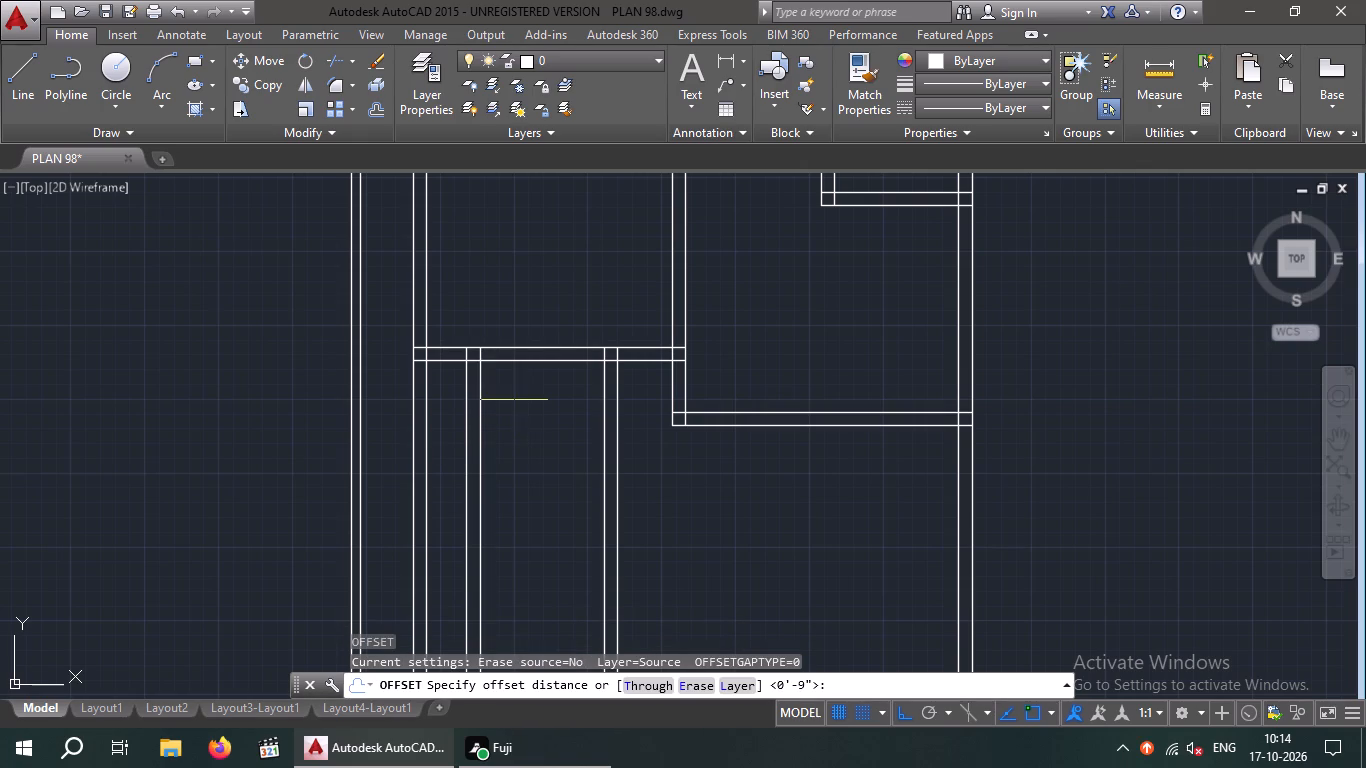
{"action": "key", "text": "6"}
{"action": "key", "text": "apostrophe"}
{"action": "key", "text": "Return"}
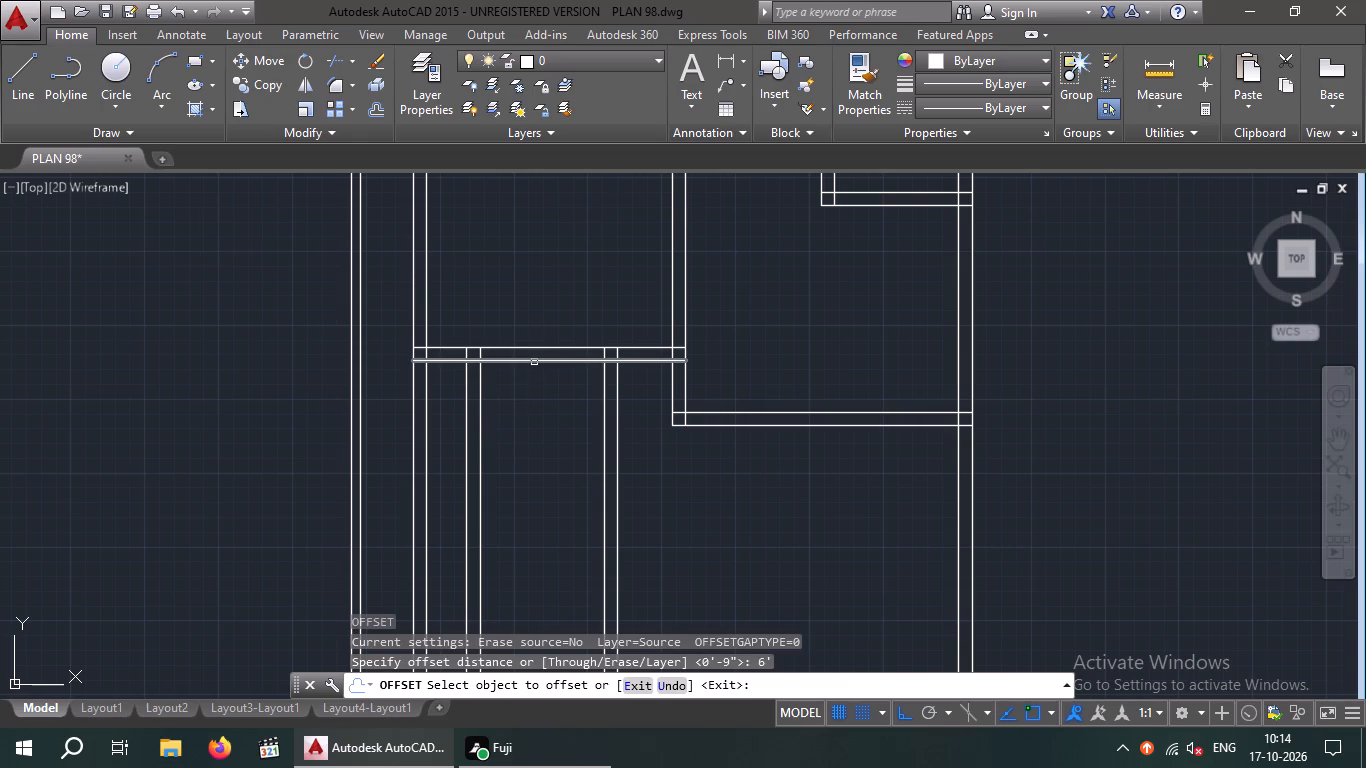
{"action": "left_click_drag", "start_coordinate": [534, 362], "coordinate": [534, 374]}
{"action": "left_click", "coordinate": [548, 457]}
{"action": "key", "text": "Escape"}
{"action": "key", "text": "Escape"}
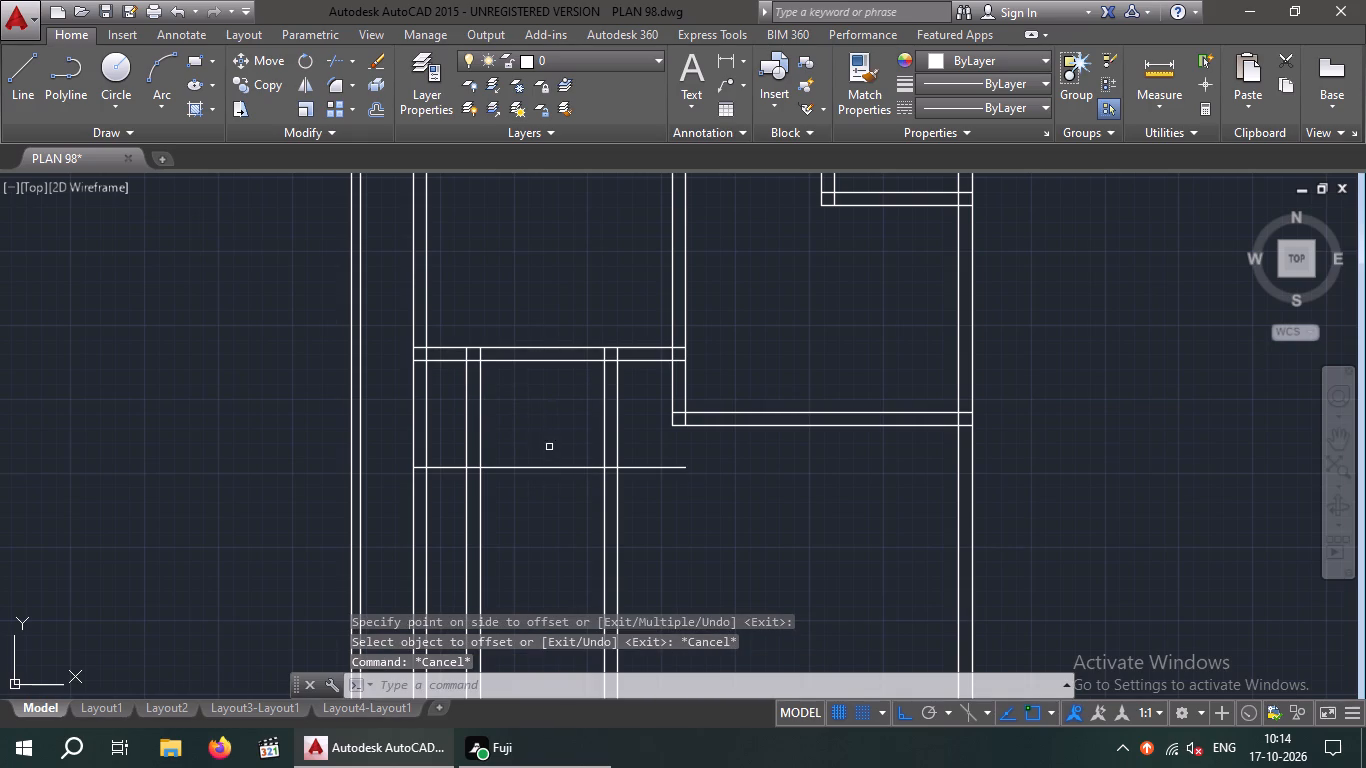
Offset the new horizontal line 9" further down to form a wall.
{"action": "key", "text": "o"}
{"action": "key", "text": "Return"}
{"action": "key", "text": "9"}
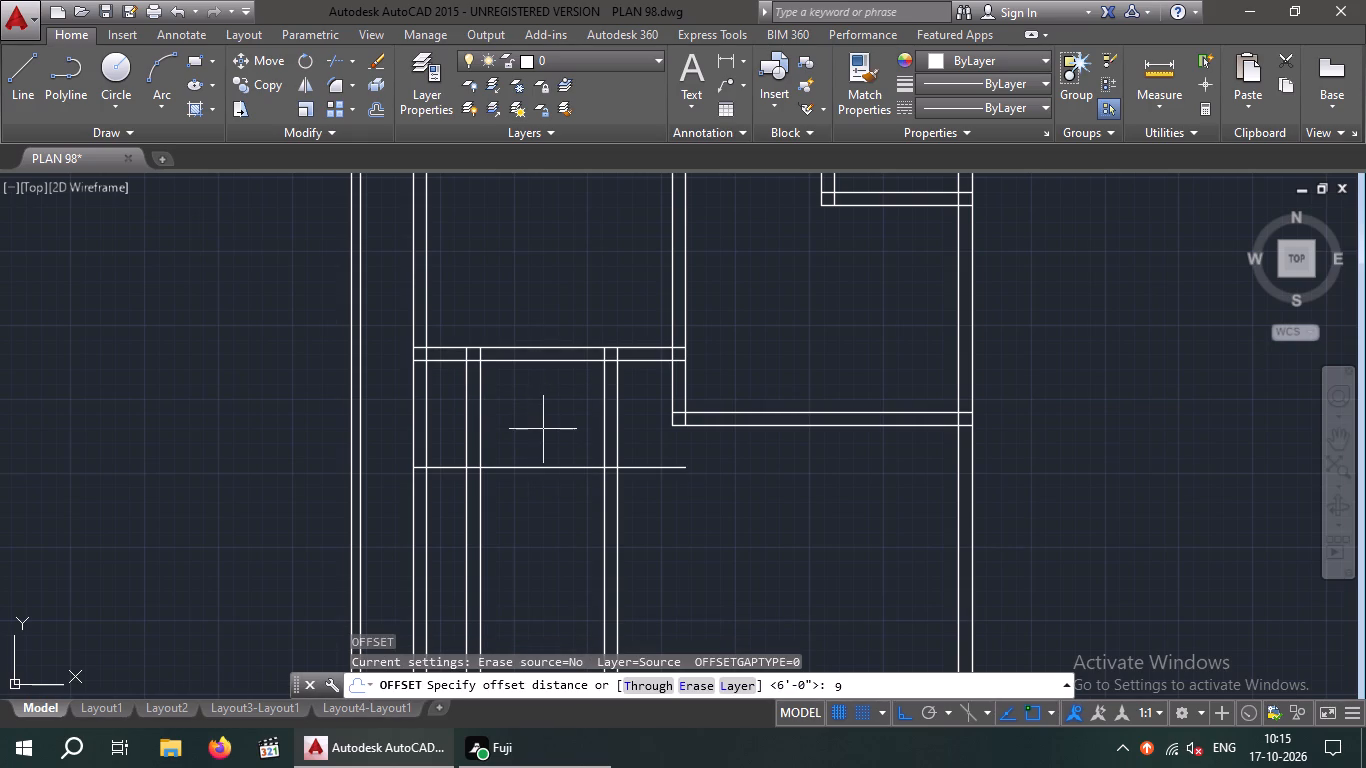
{"action": "key", "text": "shift+quotedbl"}
{"action": "key", "text": "Return"}
{"action": "left_click_drag", "start_coordinate": [534, 470], "coordinate": [533, 507]}
{"action": "left_click", "coordinate": [535, 534]}
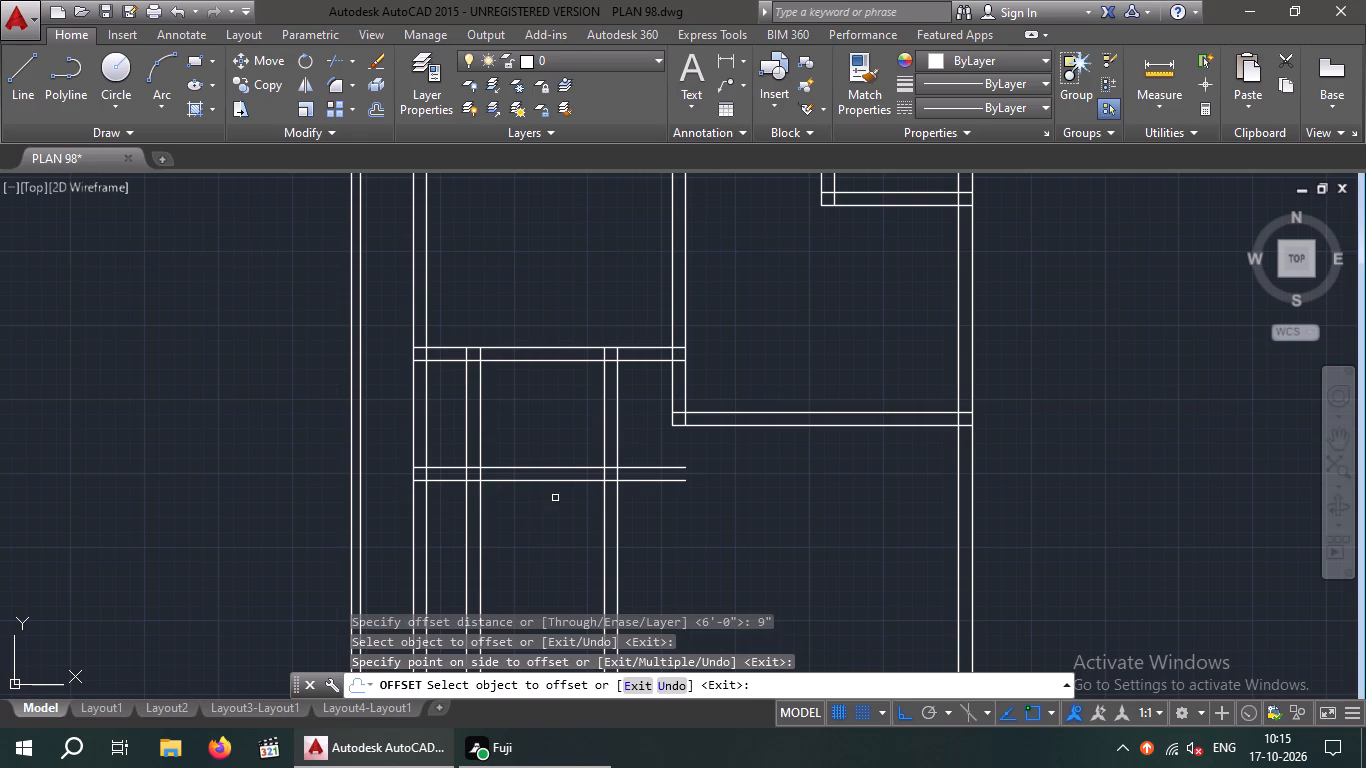
{"action": "key", "text": "Escape"}
{"action": "key", "text": "Escape"}
{"action": "key", "text": "Escape"}
Trim the new horizontal wall's two line ends that project right of the partition below the upper-left room.
{"action": "key", "text": "t"}
{"action": "type", "text": "r"}
{"action": "key", "text": "space"}
{"action": "key", "text": "space"}
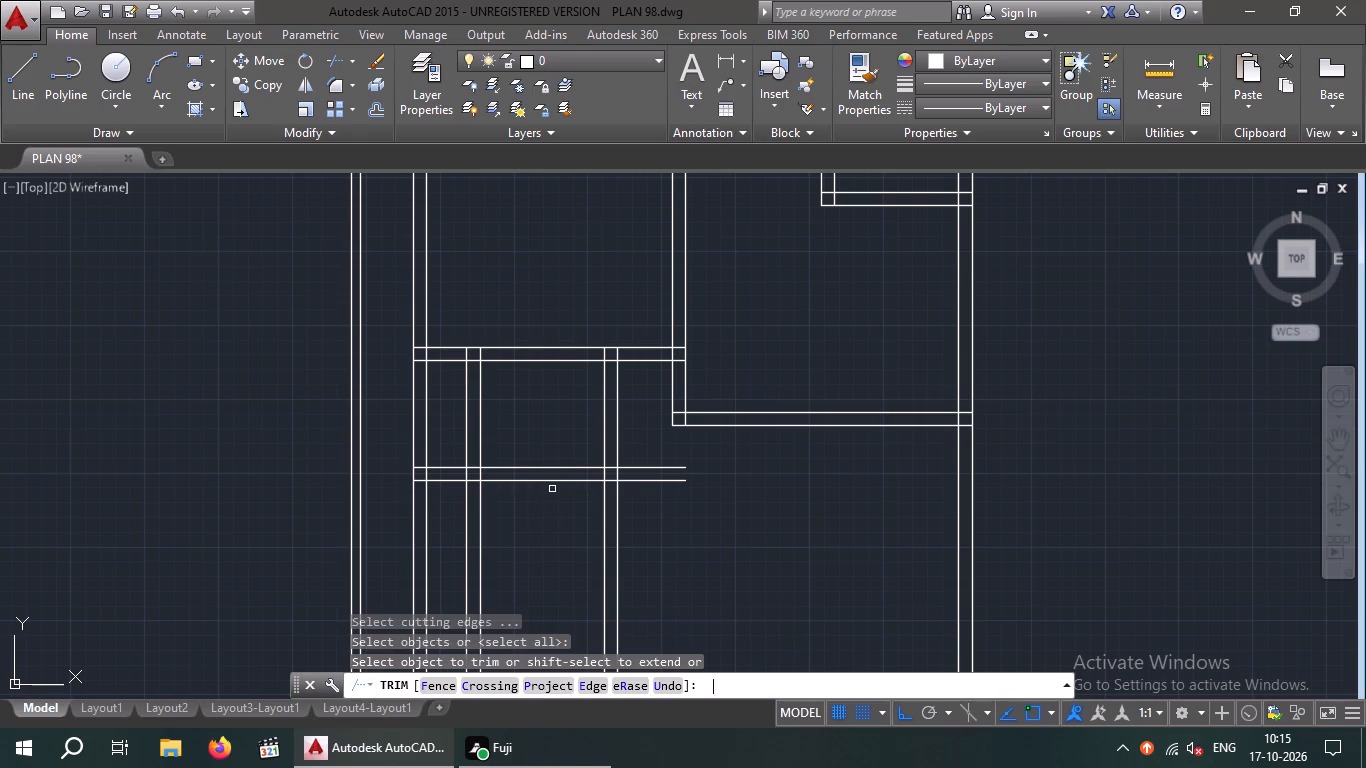
{"action": "scroll", "coordinate": [648, 503], "scroll_direction": "up", "scroll_amount": 2}
{"action": "left_click_drag", "start_coordinate": [650, 502], "coordinate": [645, 489]}
{"action": "left_click", "coordinate": [606, 388]}
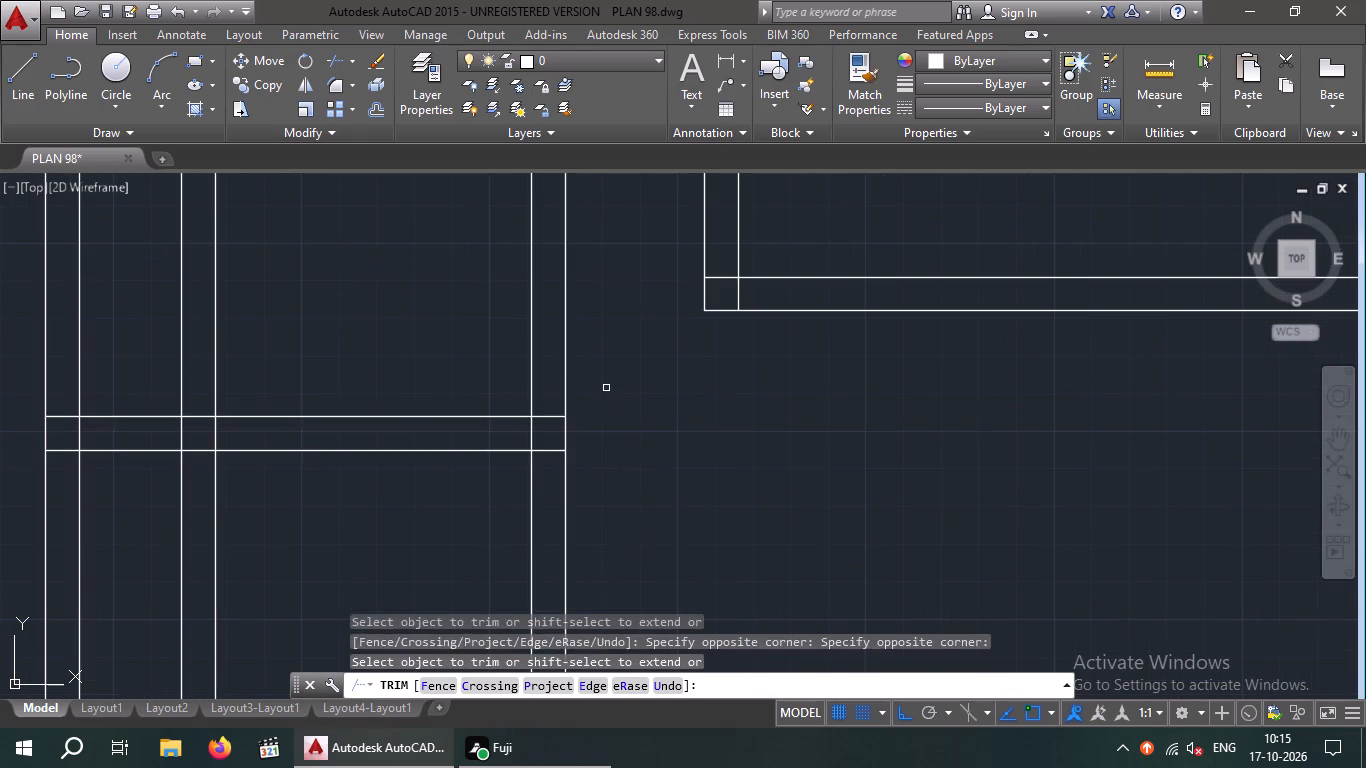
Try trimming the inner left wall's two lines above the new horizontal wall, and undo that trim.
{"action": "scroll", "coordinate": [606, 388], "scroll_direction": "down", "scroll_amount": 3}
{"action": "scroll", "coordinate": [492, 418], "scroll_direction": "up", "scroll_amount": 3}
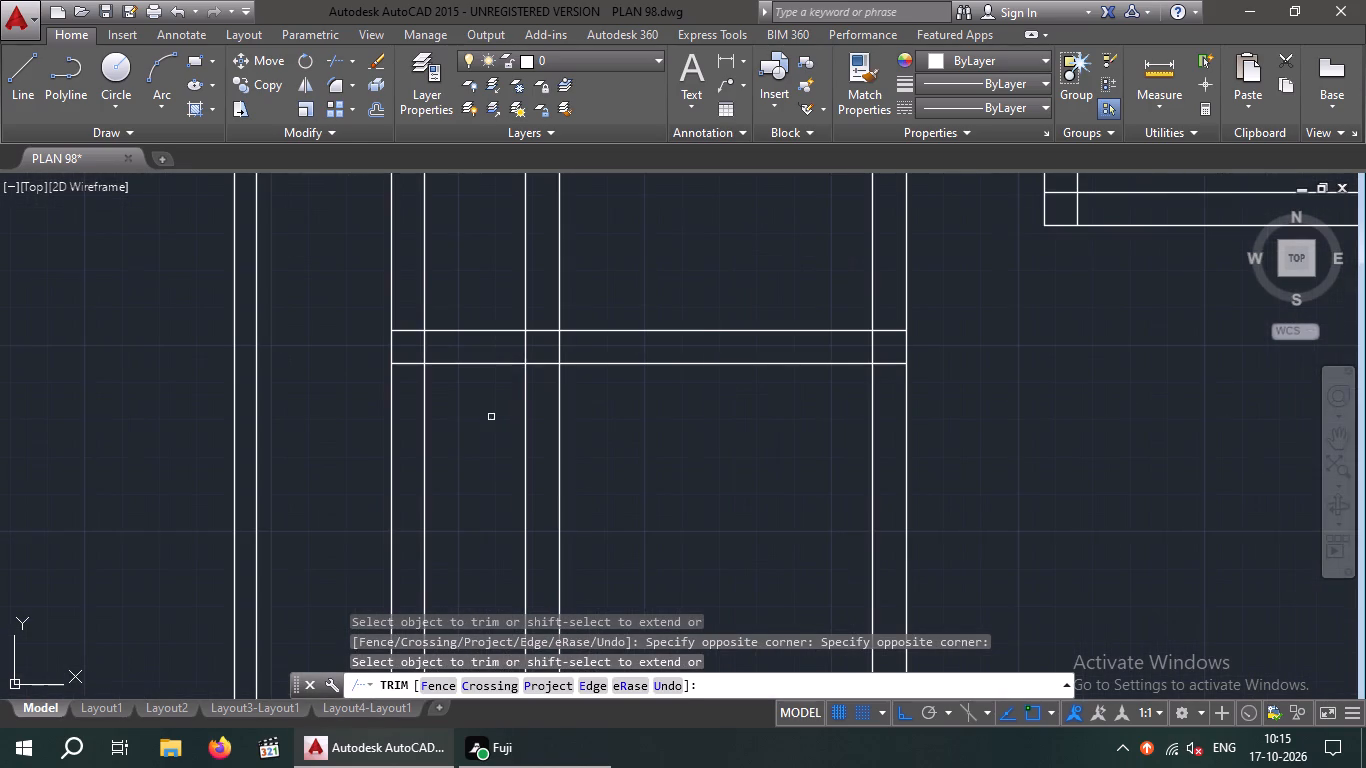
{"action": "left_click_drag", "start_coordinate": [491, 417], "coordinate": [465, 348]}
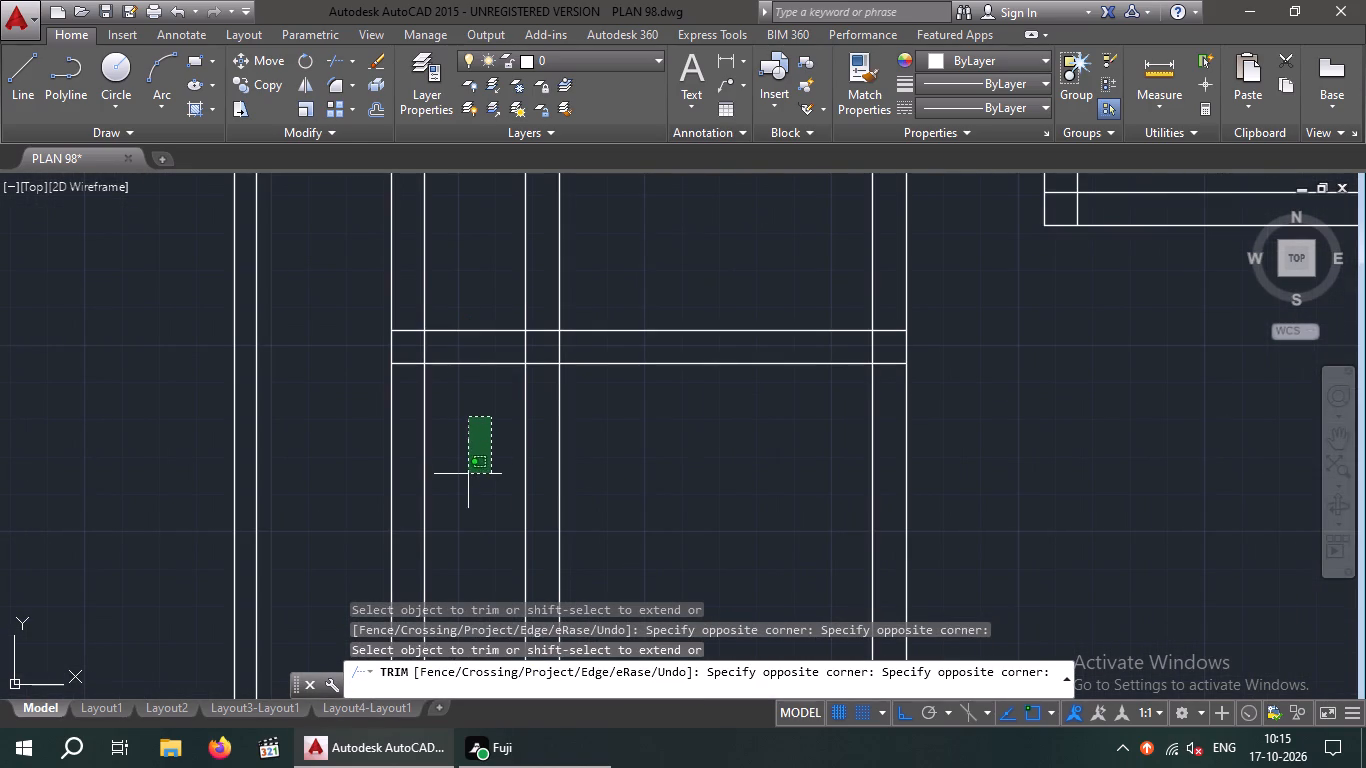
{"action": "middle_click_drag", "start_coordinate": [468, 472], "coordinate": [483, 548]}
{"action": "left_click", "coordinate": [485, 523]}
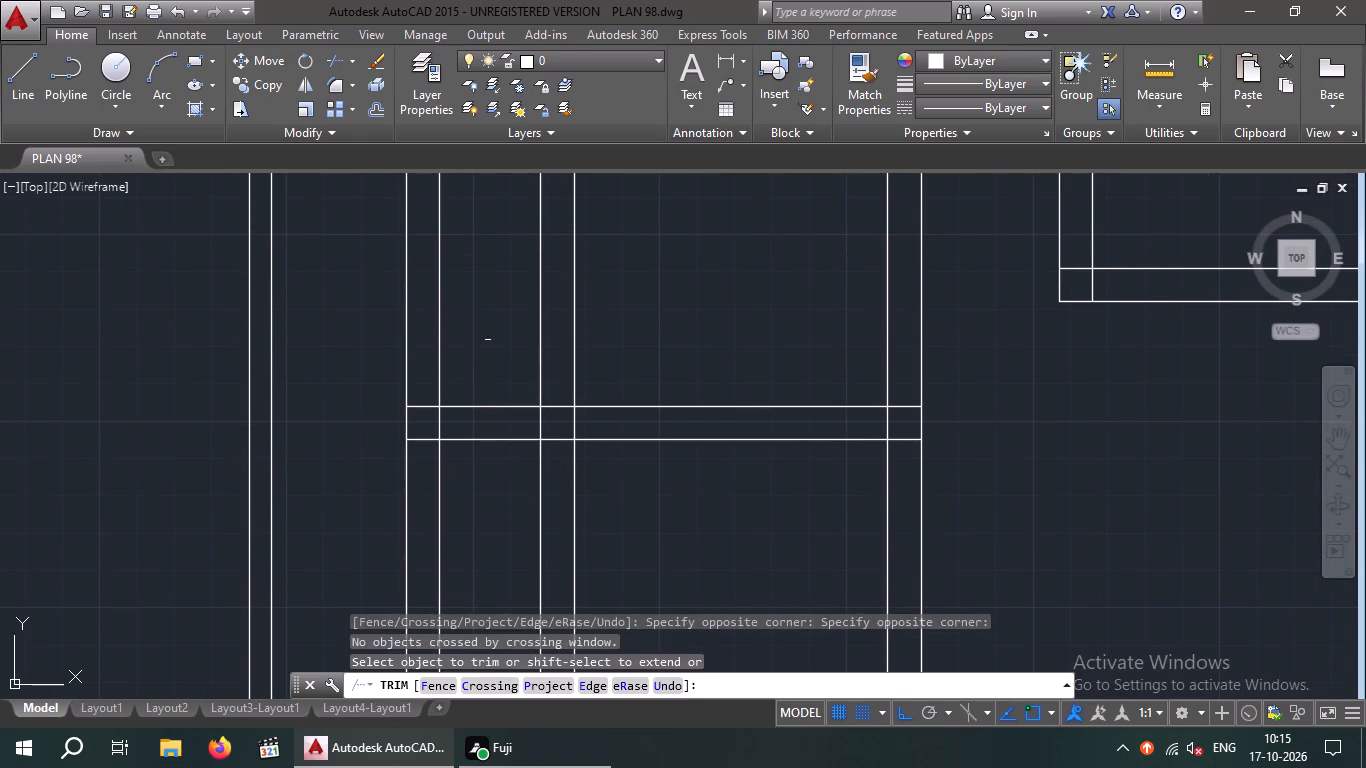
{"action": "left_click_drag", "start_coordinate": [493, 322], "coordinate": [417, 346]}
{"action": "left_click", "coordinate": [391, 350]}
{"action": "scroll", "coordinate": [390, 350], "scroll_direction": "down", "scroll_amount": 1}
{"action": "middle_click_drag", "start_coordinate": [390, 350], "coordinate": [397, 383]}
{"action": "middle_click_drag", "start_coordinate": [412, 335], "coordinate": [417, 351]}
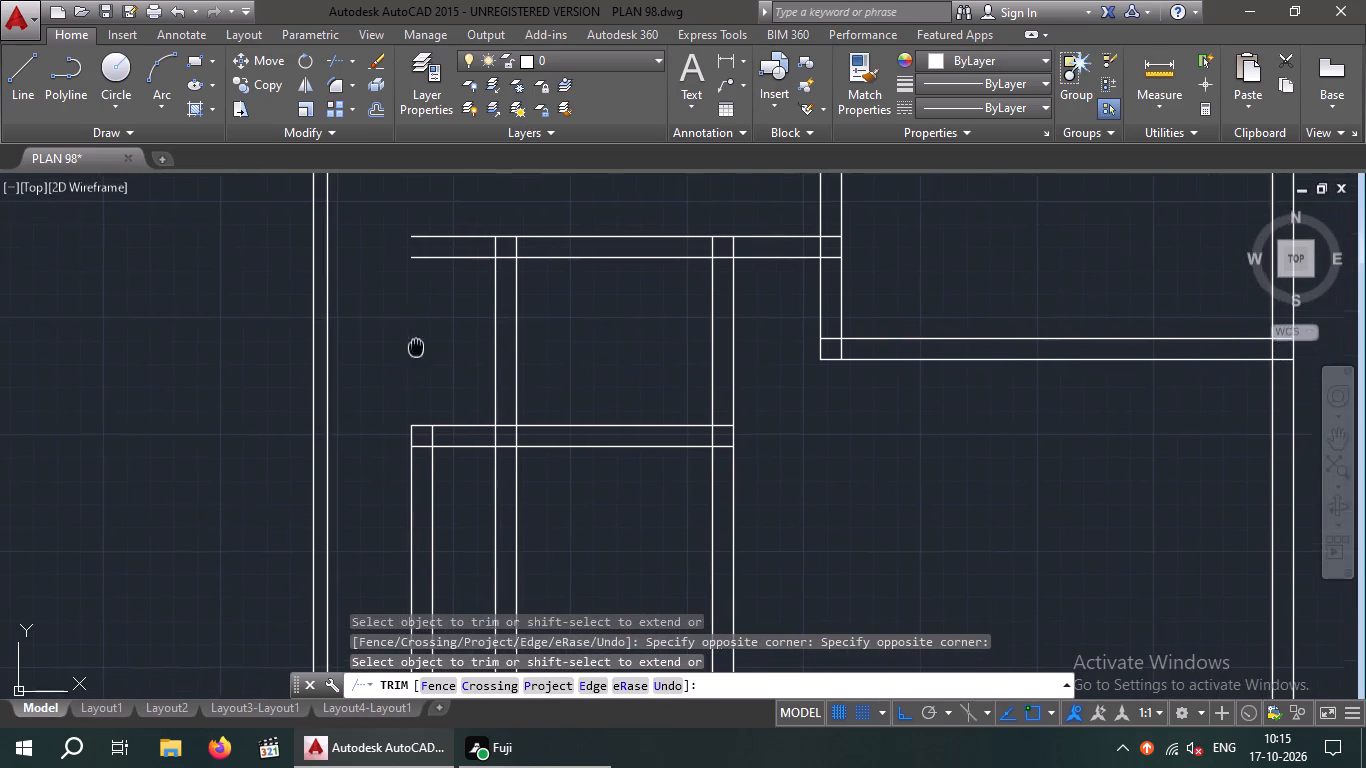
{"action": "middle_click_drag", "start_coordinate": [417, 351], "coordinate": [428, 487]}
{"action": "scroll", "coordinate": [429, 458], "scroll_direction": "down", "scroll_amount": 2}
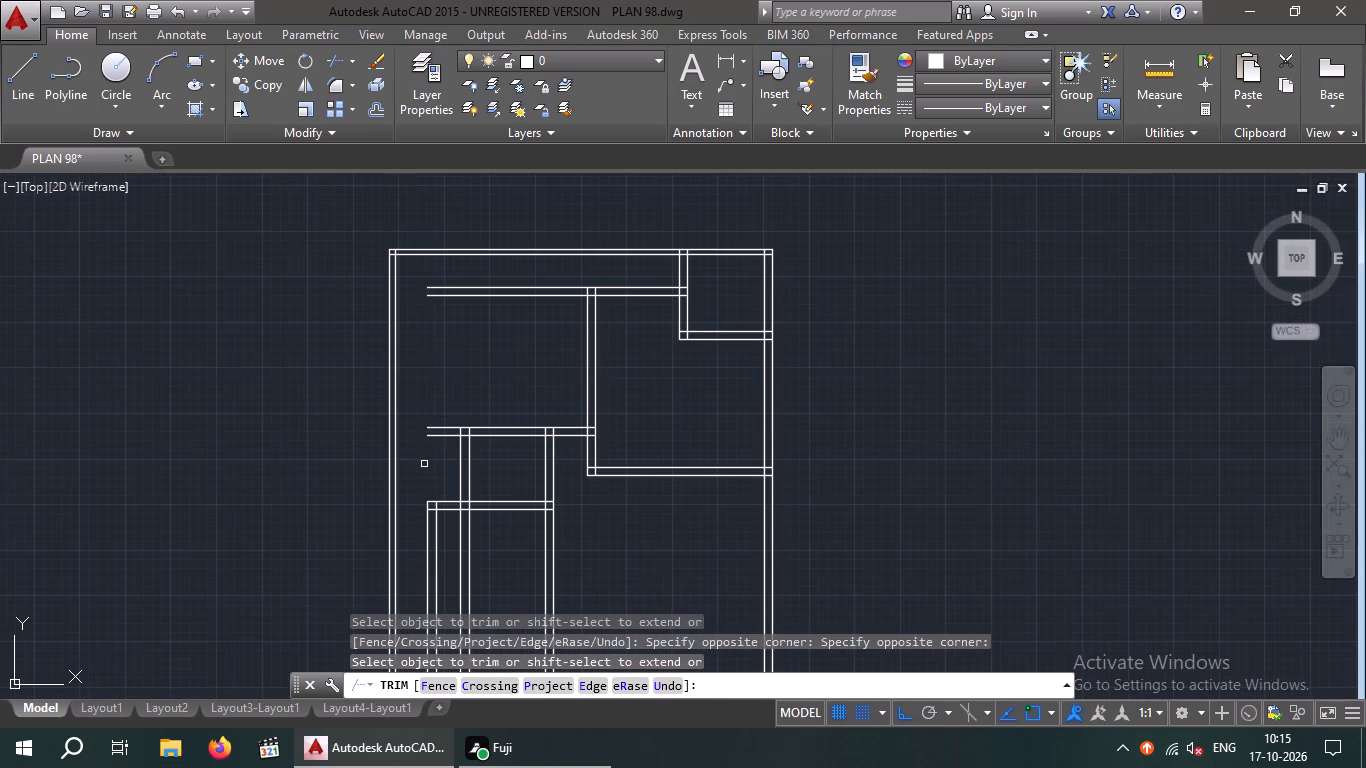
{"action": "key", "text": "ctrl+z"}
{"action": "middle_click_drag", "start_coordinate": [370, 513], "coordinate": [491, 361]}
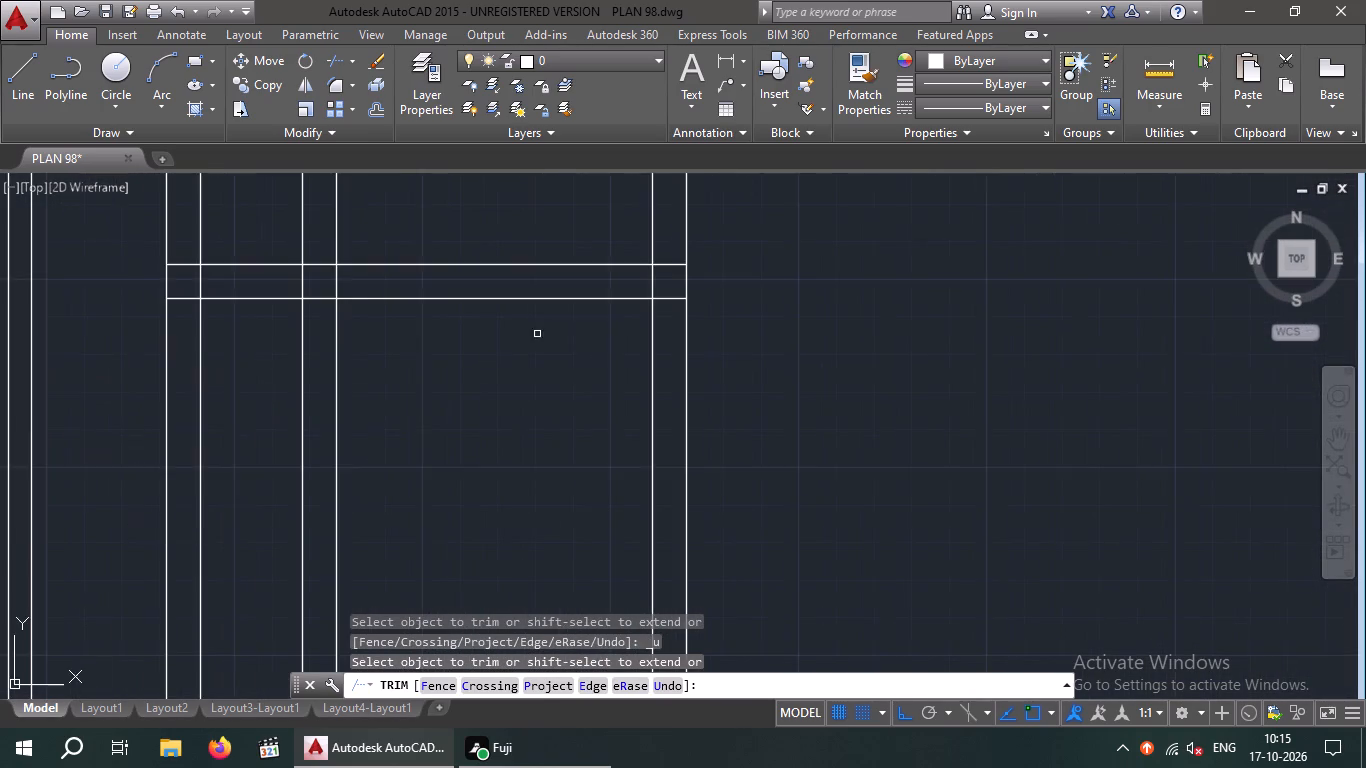
Trim the inner left wall's two lines between the upper-left room's bottom wall and the new horizontal wall below it.
{"action": "scroll", "coordinate": [503, 365], "scroll_direction": "down", "scroll_amount": 2}
{"action": "middle_click_drag", "start_coordinate": [498, 371], "coordinate": [499, 476]}
{"action": "scroll", "coordinate": [402, 378], "scroll_direction": "up", "scroll_amount": 1}
{"action": "left_click_drag", "start_coordinate": [403, 370], "coordinate": [403, 373]}
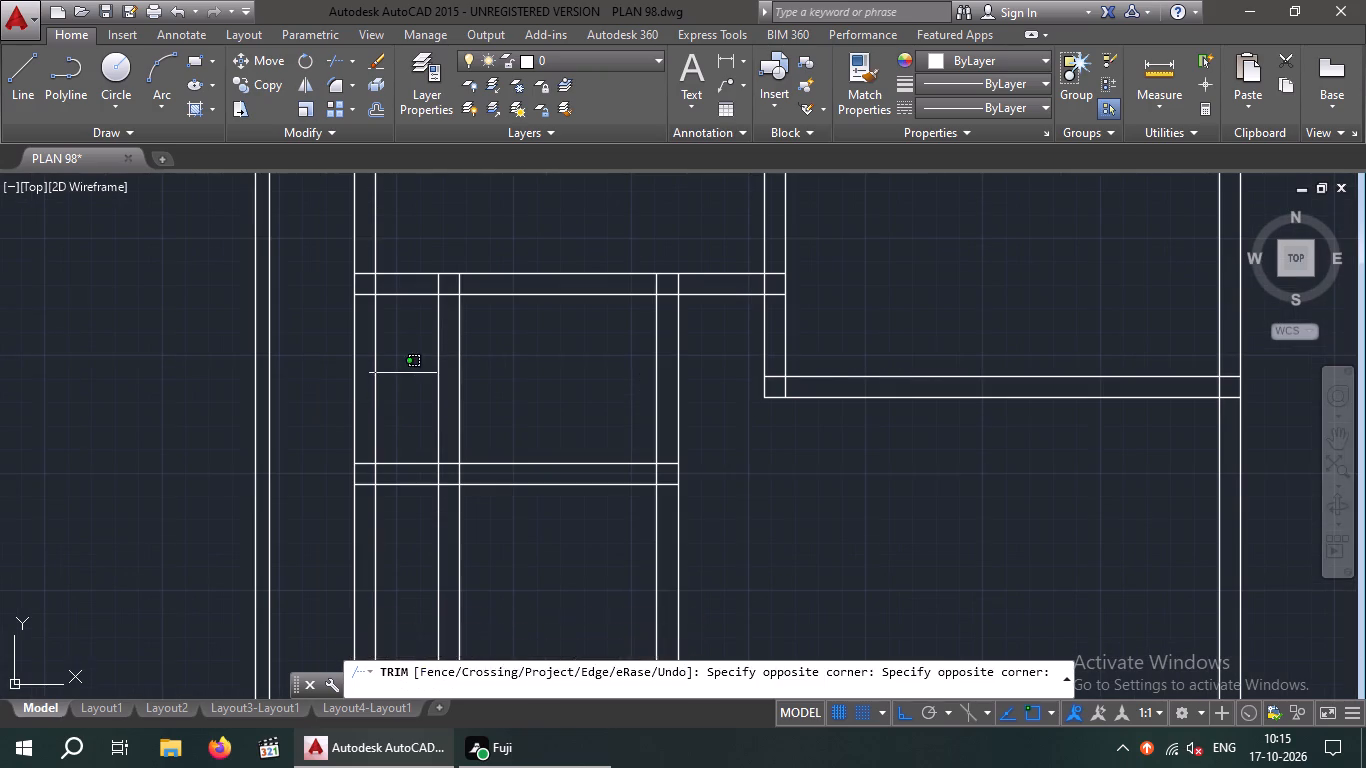
{"action": "left_click_drag", "start_coordinate": [403, 373], "coordinate": [373, 395]}
{"action": "left_click", "coordinate": [351, 400]}
{"action": "scroll", "coordinate": [358, 388], "scroll_direction": "down", "scroll_amount": 2}
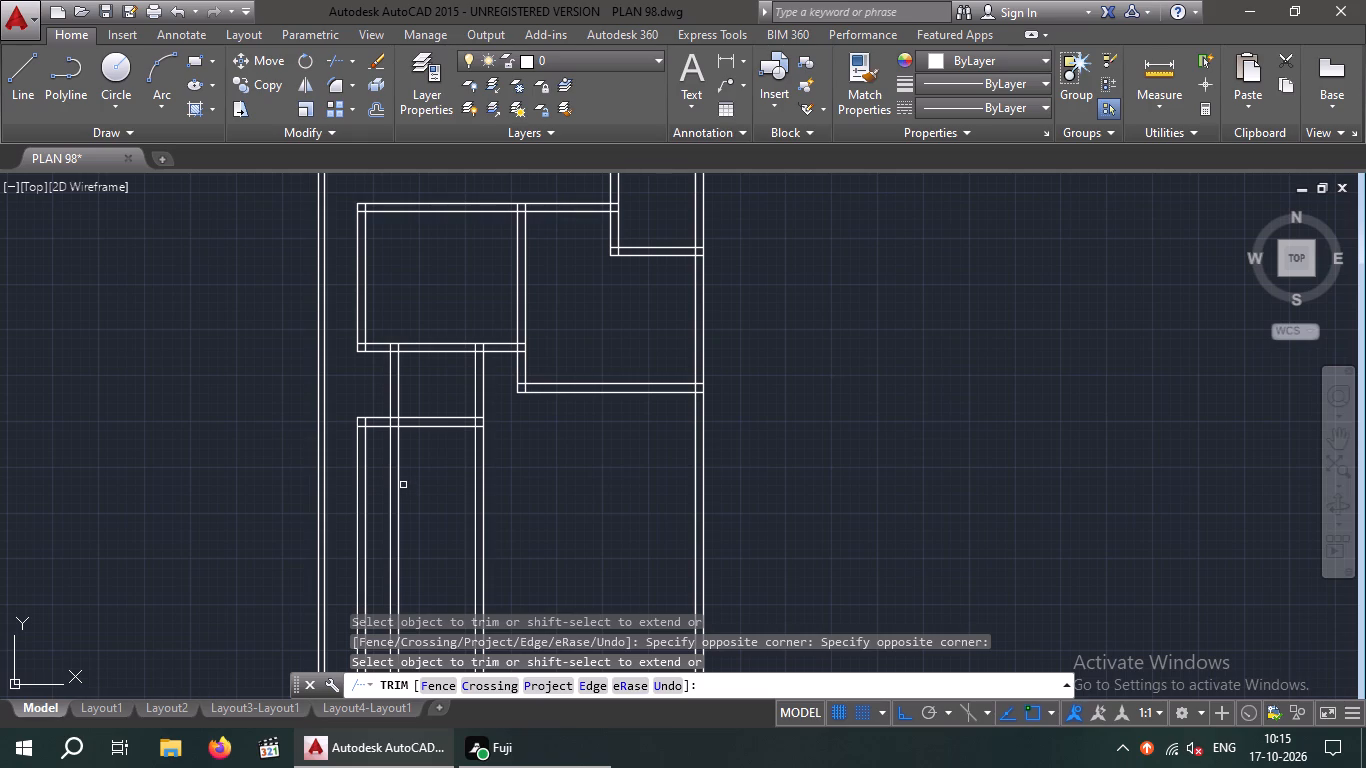
Trim the left partition's two lines where they run below the new horizontal wall.
{"action": "scroll", "coordinate": [409, 464], "scroll_direction": "up", "scroll_amount": 3}
{"action": "left_click_drag", "start_coordinate": [430, 410], "coordinate": [316, 445]}
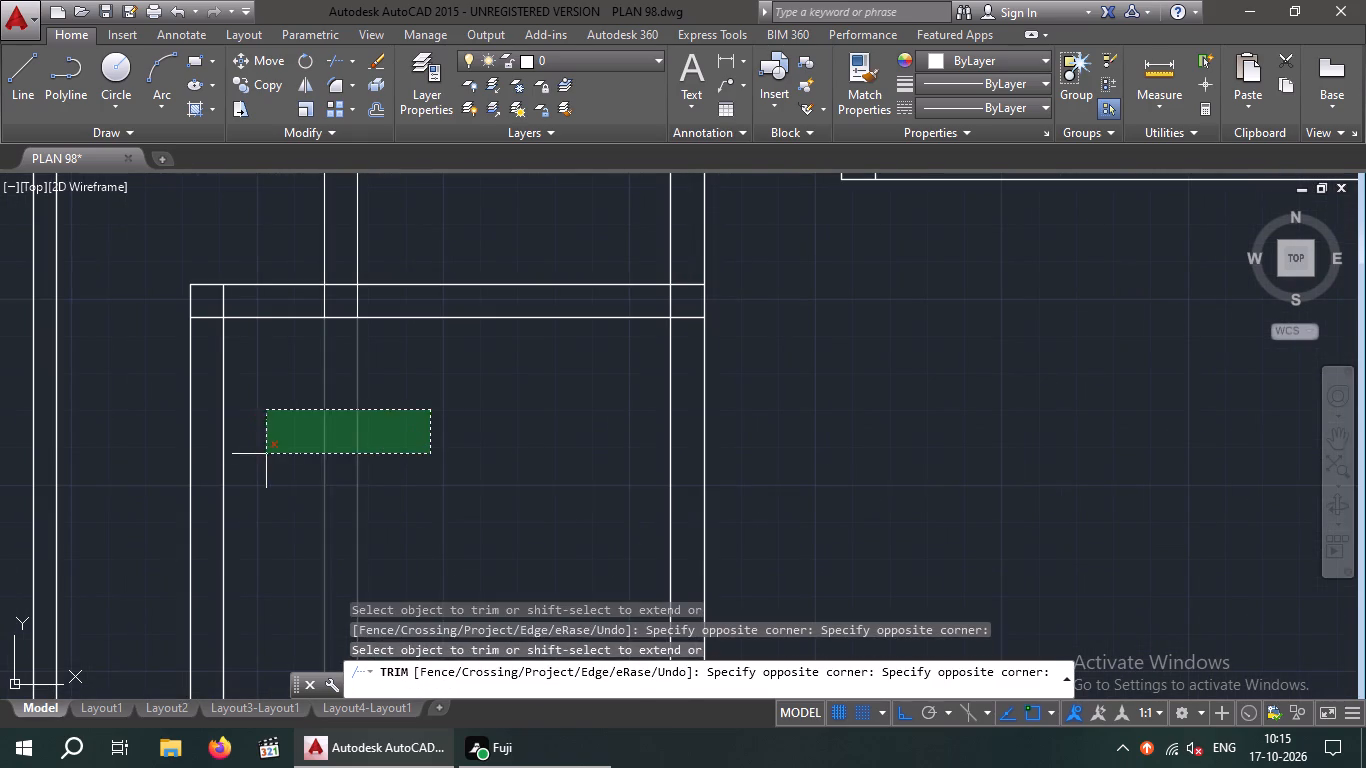
{"action": "left_click", "coordinate": [266, 454]}
{"action": "scroll", "coordinate": [324, 435], "scroll_direction": "down", "scroll_amount": 5}
{"action": "middle_click_drag", "start_coordinate": [339, 476], "coordinate": [355, 416]}
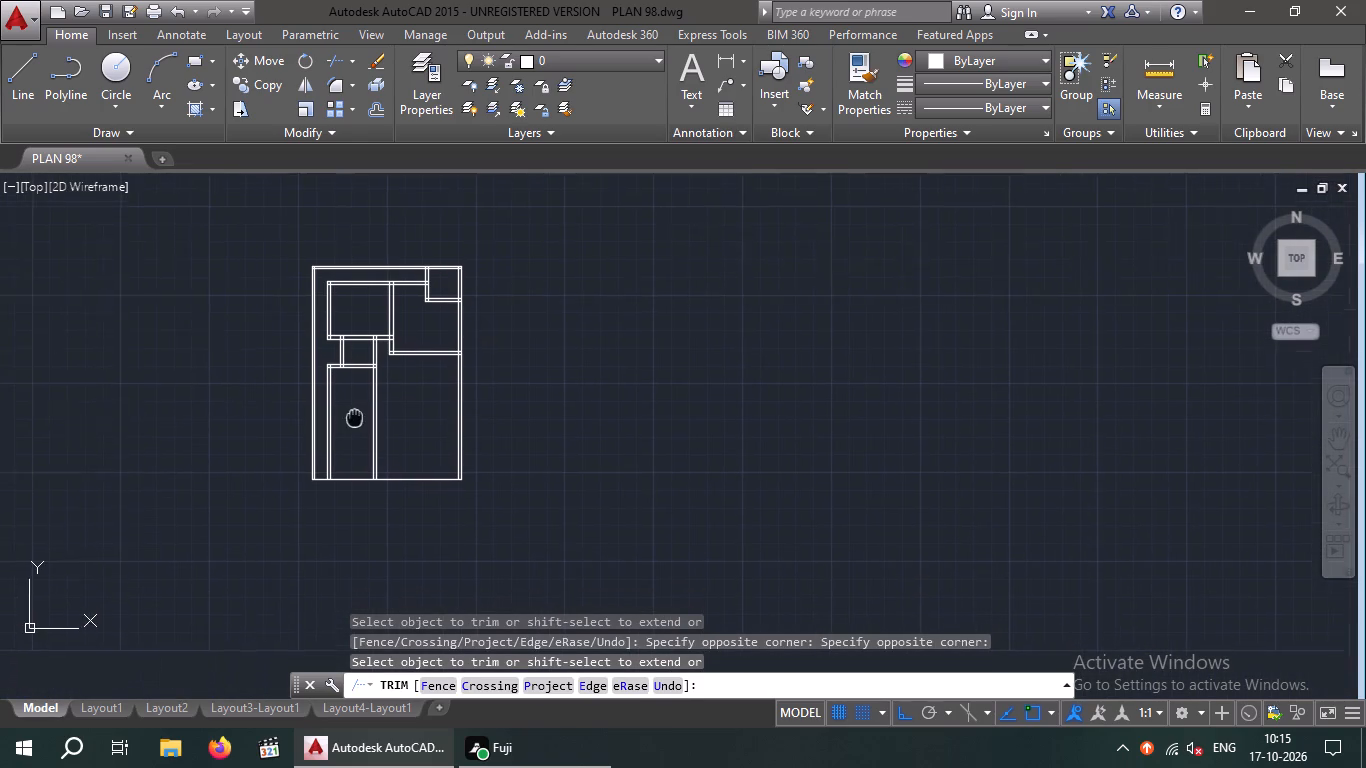
{"action": "middle_click_drag", "start_coordinate": [355, 416], "coordinate": [360, 404]}
{"action": "key", "text": "Escape"}
{"action": "key", "text": "Escape"}
{"action": "key", "text": "Escape"}
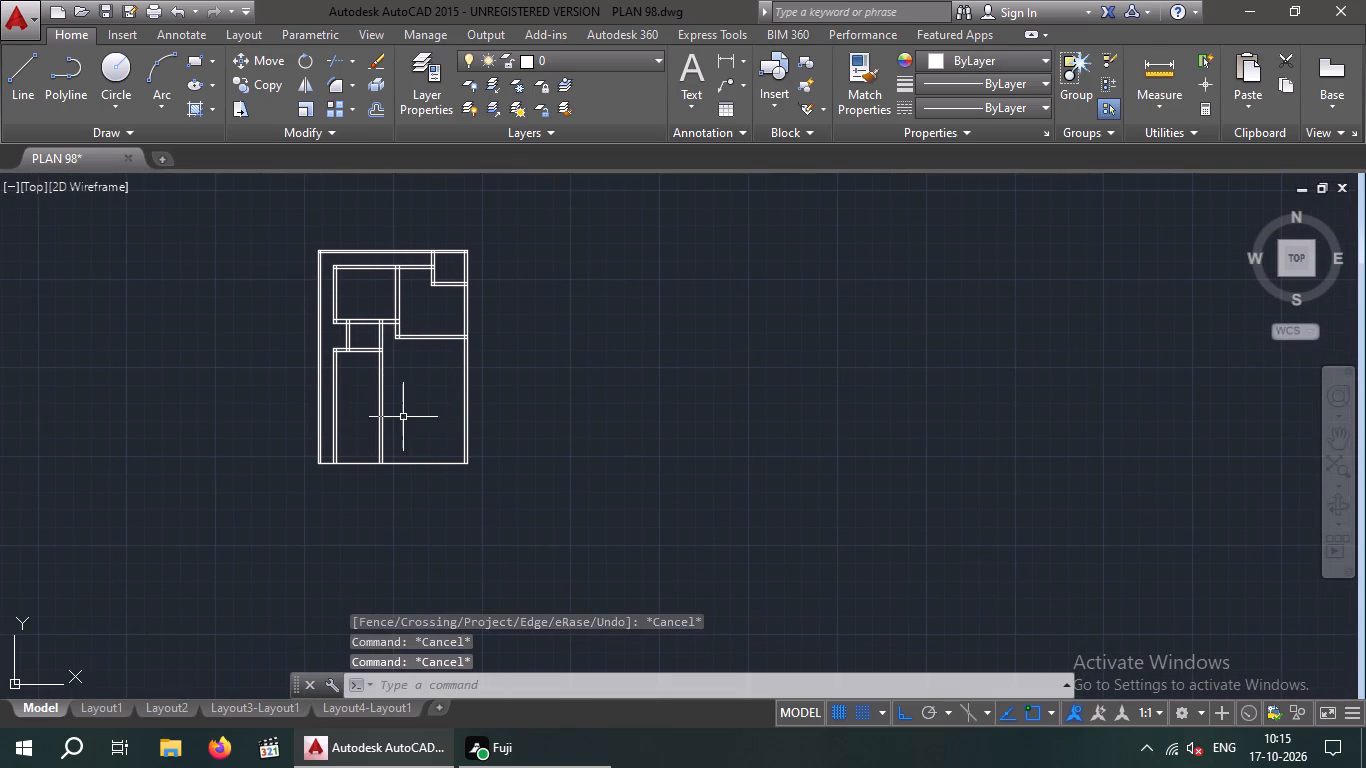
Offset the lower line of the new horizontal wall 8' down.
{"action": "key", "text": "o"}
{"action": "key", "text": "Return"}
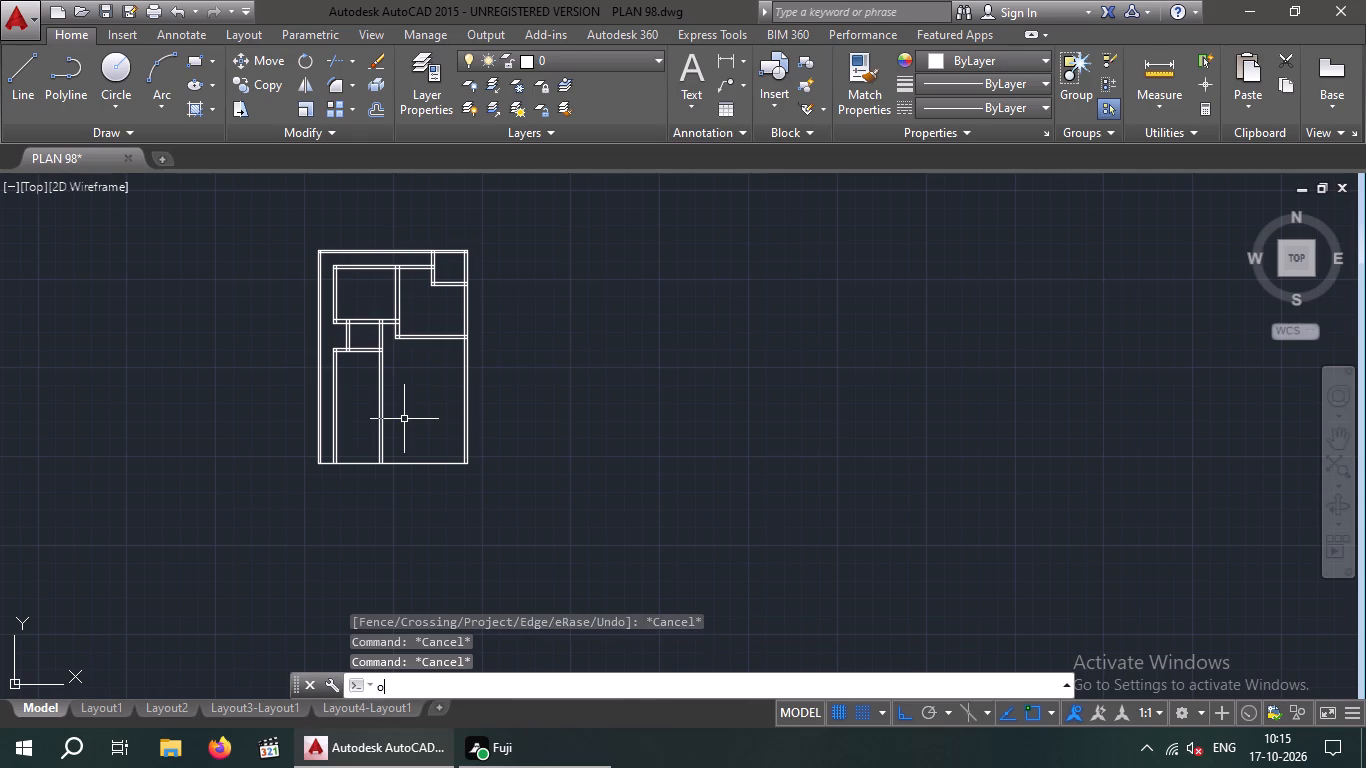
{"action": "scroll", "coordinate": [348, 366], "scroll_direction": "up", "scroll_amount": 3}
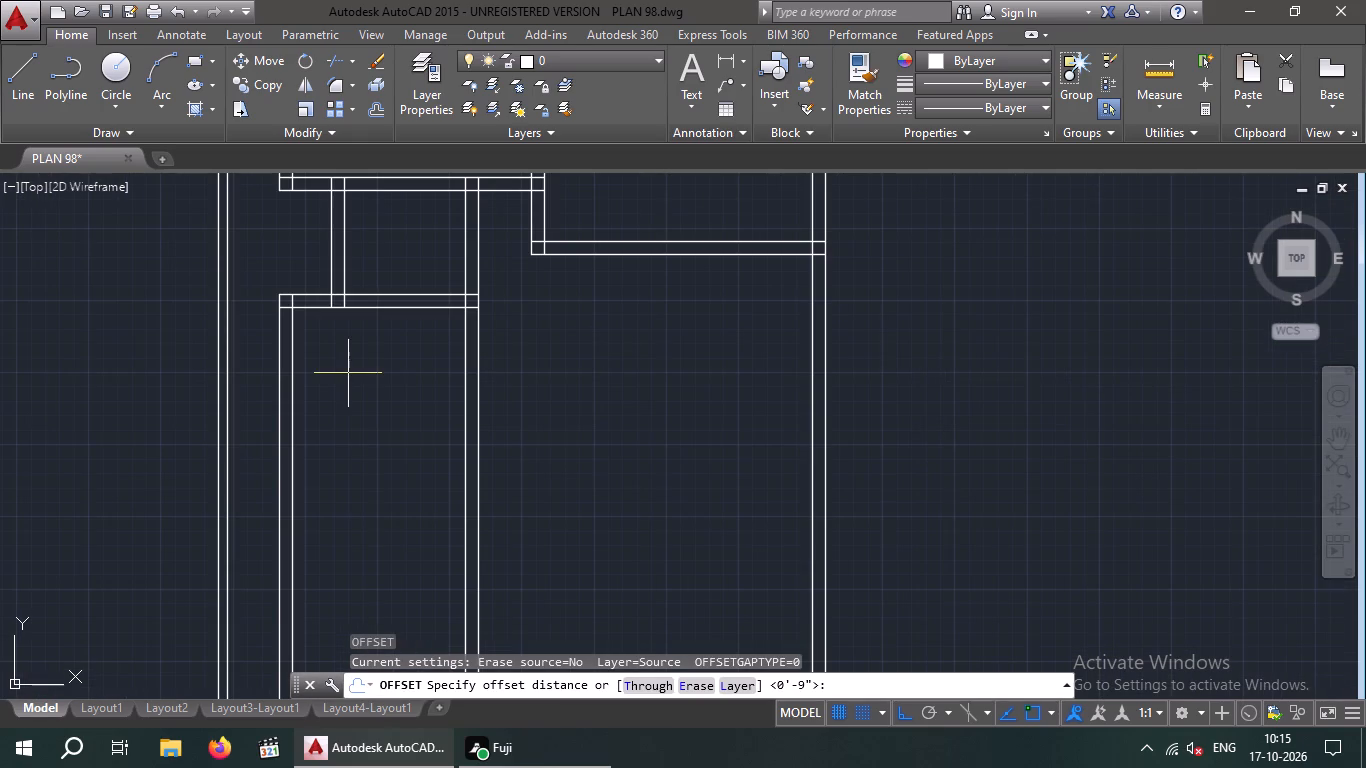
{"action": "type", "text": "8'"}
{"action": "key", "text": "Return"}
{"action": "left_click_drag", "start_coordinate": [396, 309], "coordinate": [397, 321]}
{"action": "left_click", "coordinate": [395, 421]}
{"action": "key", "text": "Escape"}
{"action": "key", "text": "Escape"}
Offset the new horizontal line 9" further down to form the lower-left room's bottom wall.
{"action": "key", "text": "o"}
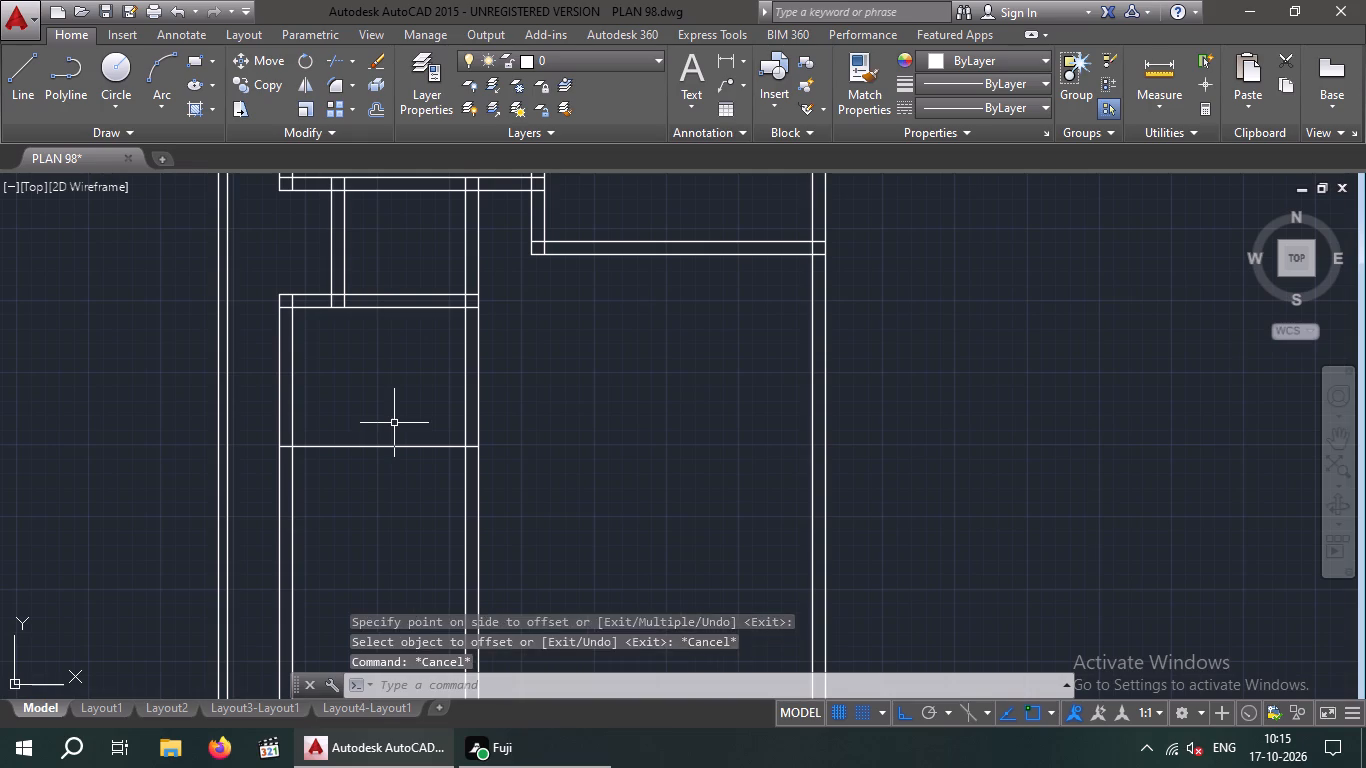
{"action": "key", "text": "Return"}
{"action": "type", "text": "9\""}
{"action": "key", "text": "Return"}
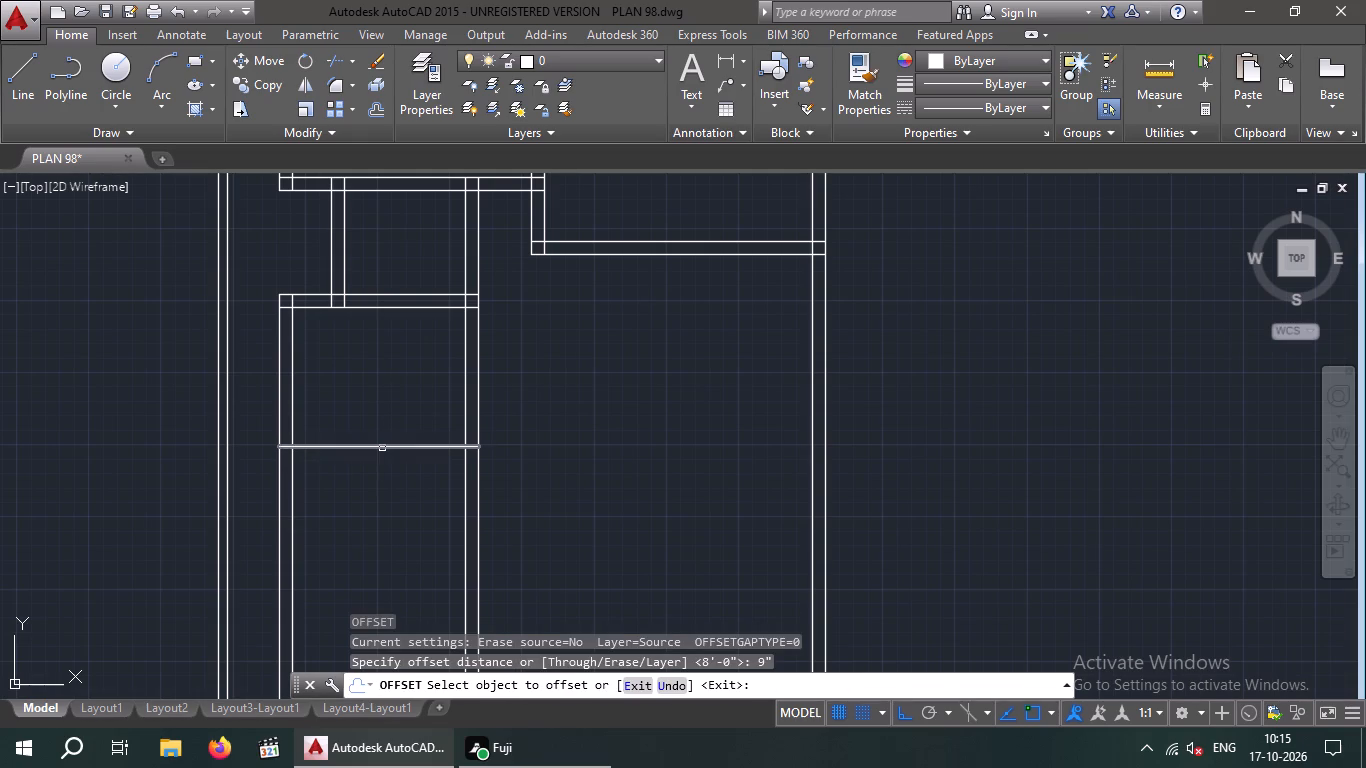
{"action": "left_click_drag", "start_coordinate": [382, 448], "coordinate": [388, 484]}
{"action": "left_click", "coordinate": [388, 485]}
{"action": "key", "text": "Escape"}
{"action": "key", "text": "Escape"}
{"action": "scroll", "coordinate": [373, 374], "scroll_direction": "down", "scroll_amount": 1}
{"action": "middle_click_drag", "start_coordinate": [373, 377], "coordinate": [381, 457]}
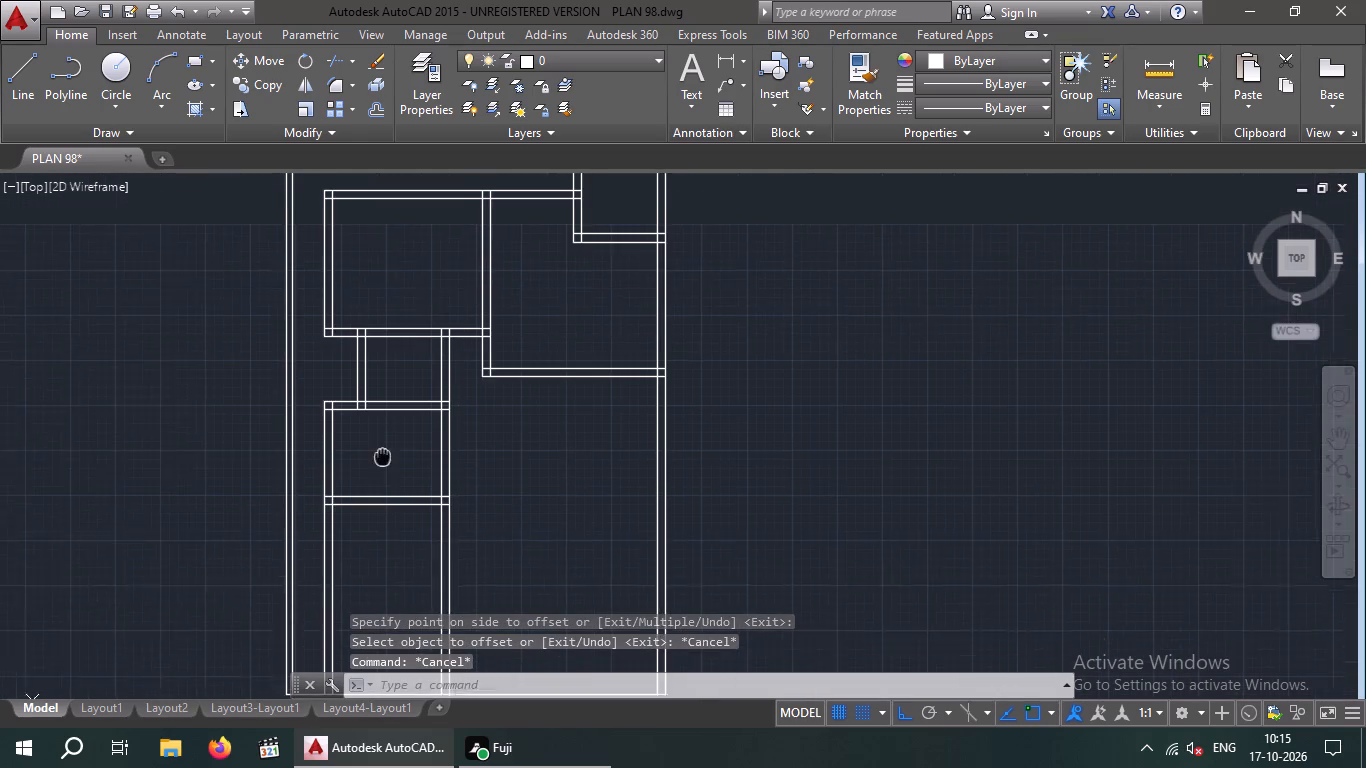
{"action": "middle_click_drag", "start_coordinate": [381, 457], "coordinate": [363, 460]}
{"action": "middle_click_drag", "start_coordinate": [352, 453], "coordinate": [292, 473]}
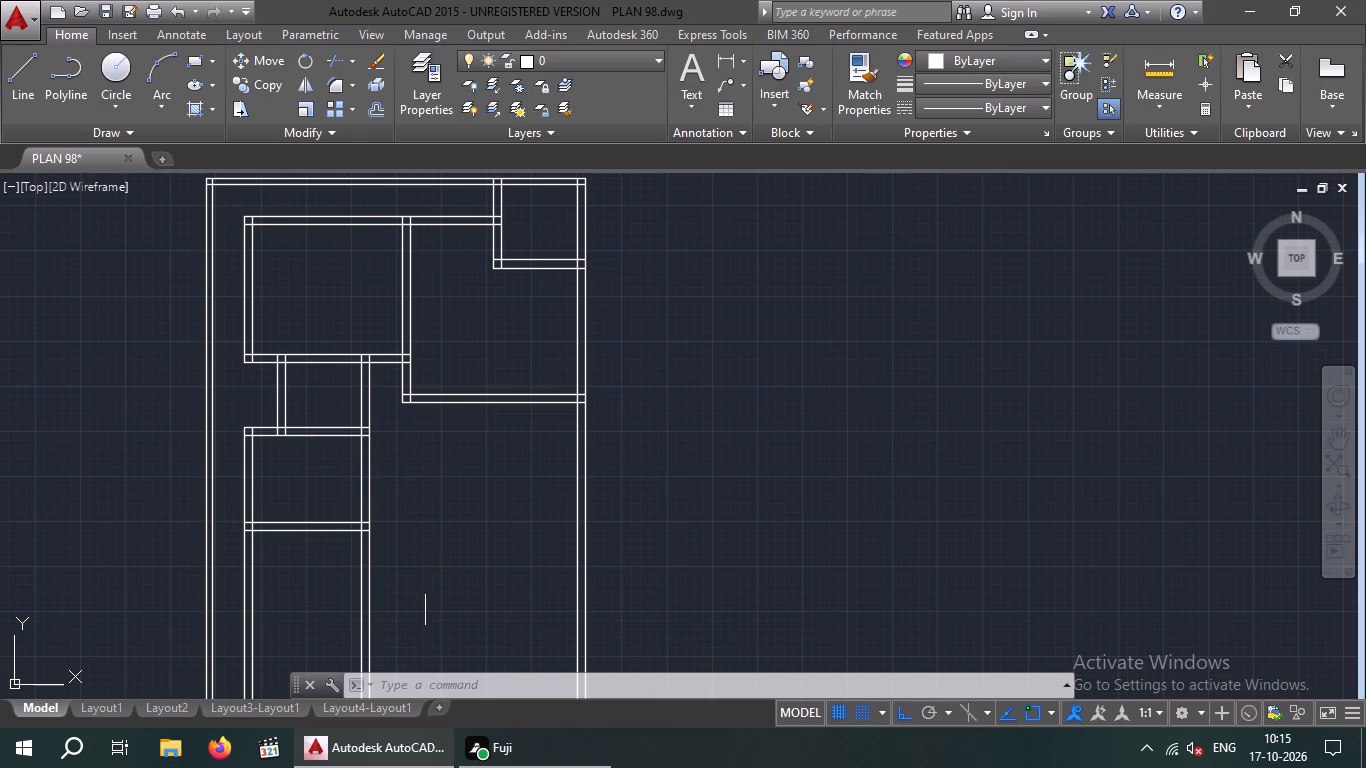
{"action": "key", "text": "Escape"}
{"action": "key", "text": "Escape"}
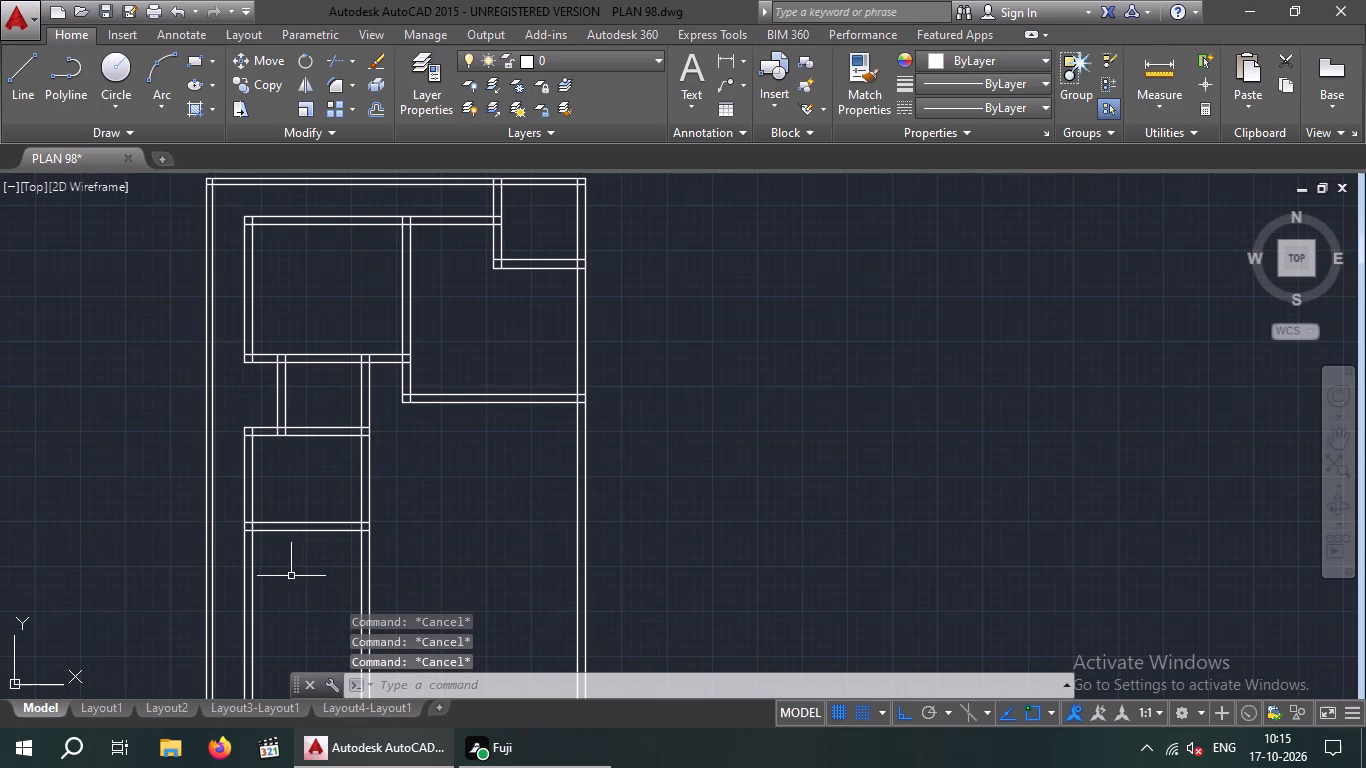
Trim the inner left wall's two lines below the lower-left room's bottom wall.
{"action": "type", "text": "tr"}
{"action": "key", "text": "space"}
{"action": "key", "text": "space"}
{"action": "scroll", "coordinate": [247, 572], "scroll_direction": "up", "scroll_amount": 2}
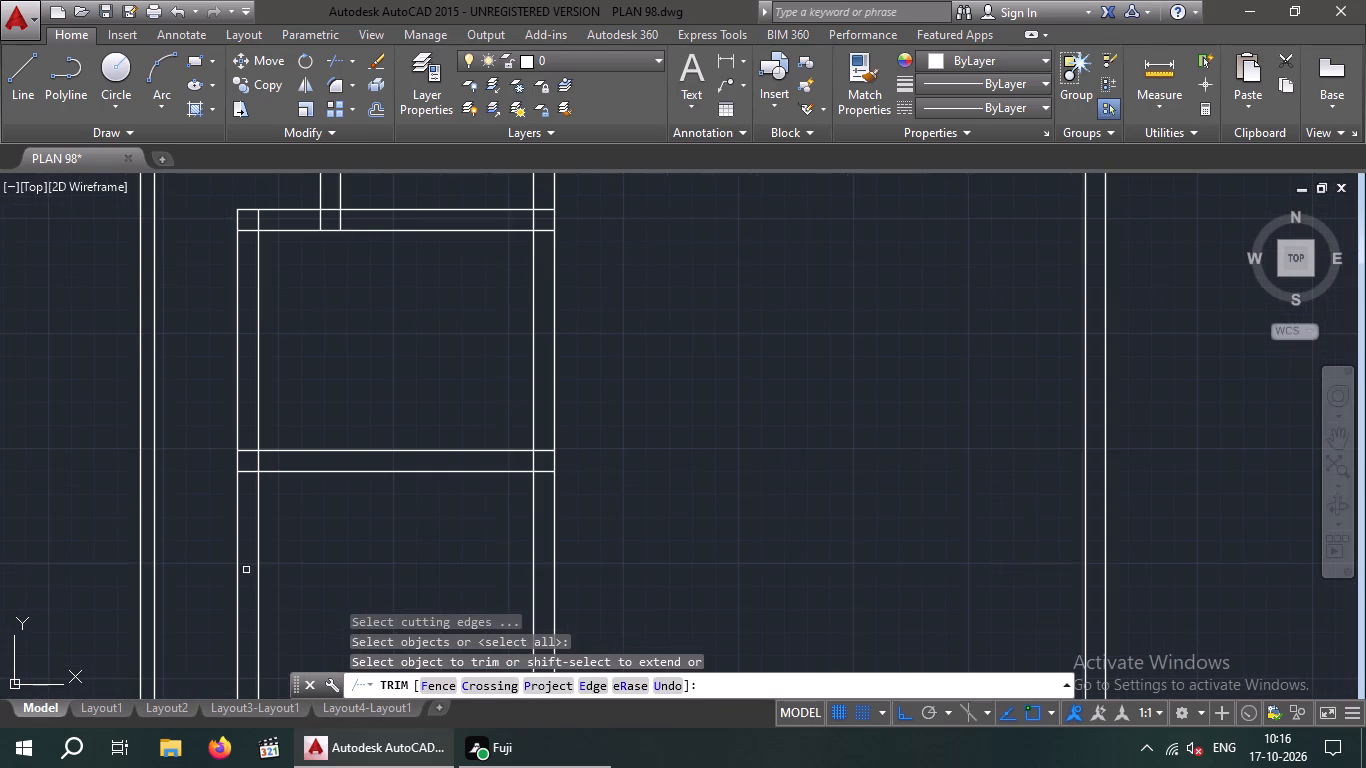
{"action": "left_click_drag", "start_coordinate": [290, 511], "coordinate": [255, 535]}
{"action": "left_click", "coordinate": [230, 534]}
{"action": "scroll", "coordinate": [250, 529], "scroll_direction": "down", "scroll_amount": 3}
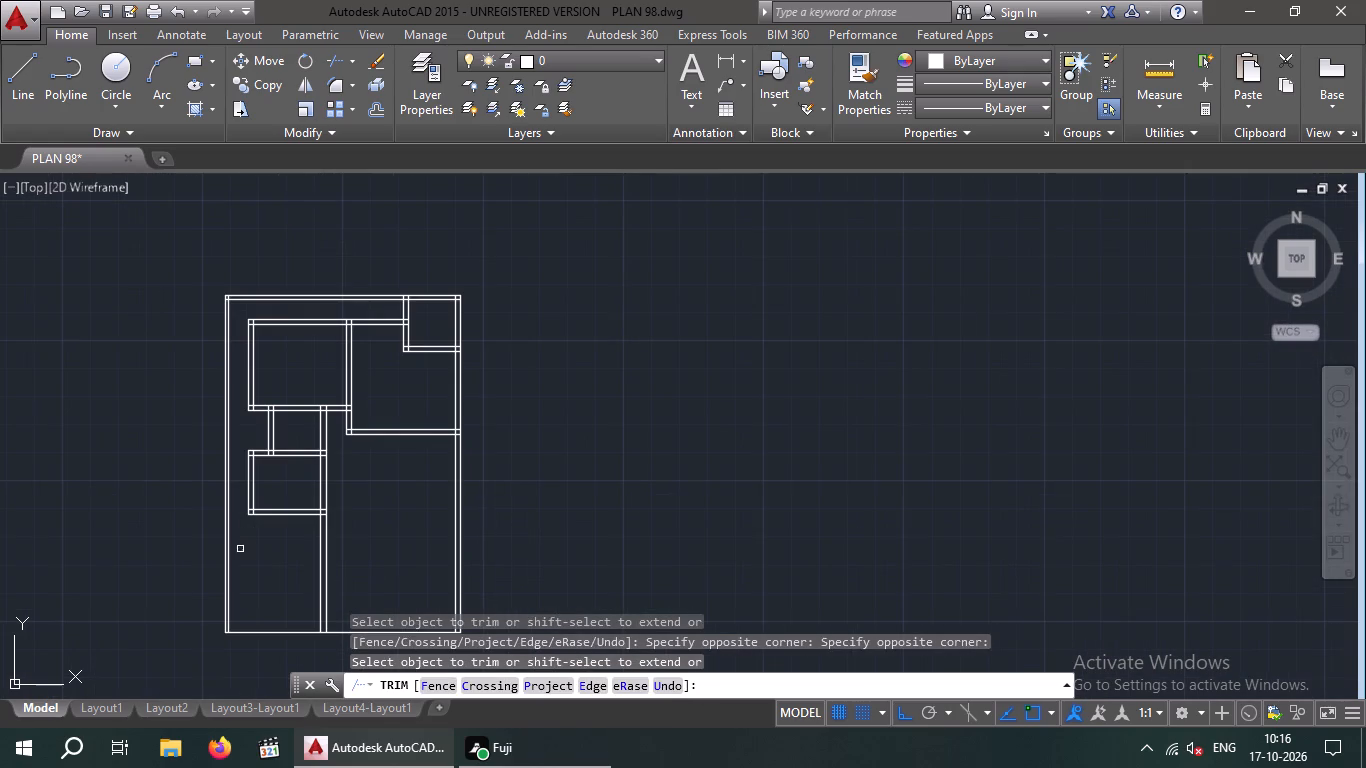
{"action": "middle_click_drag", "start_coordinate": [257, 552], "coordinate": [257, 487]}
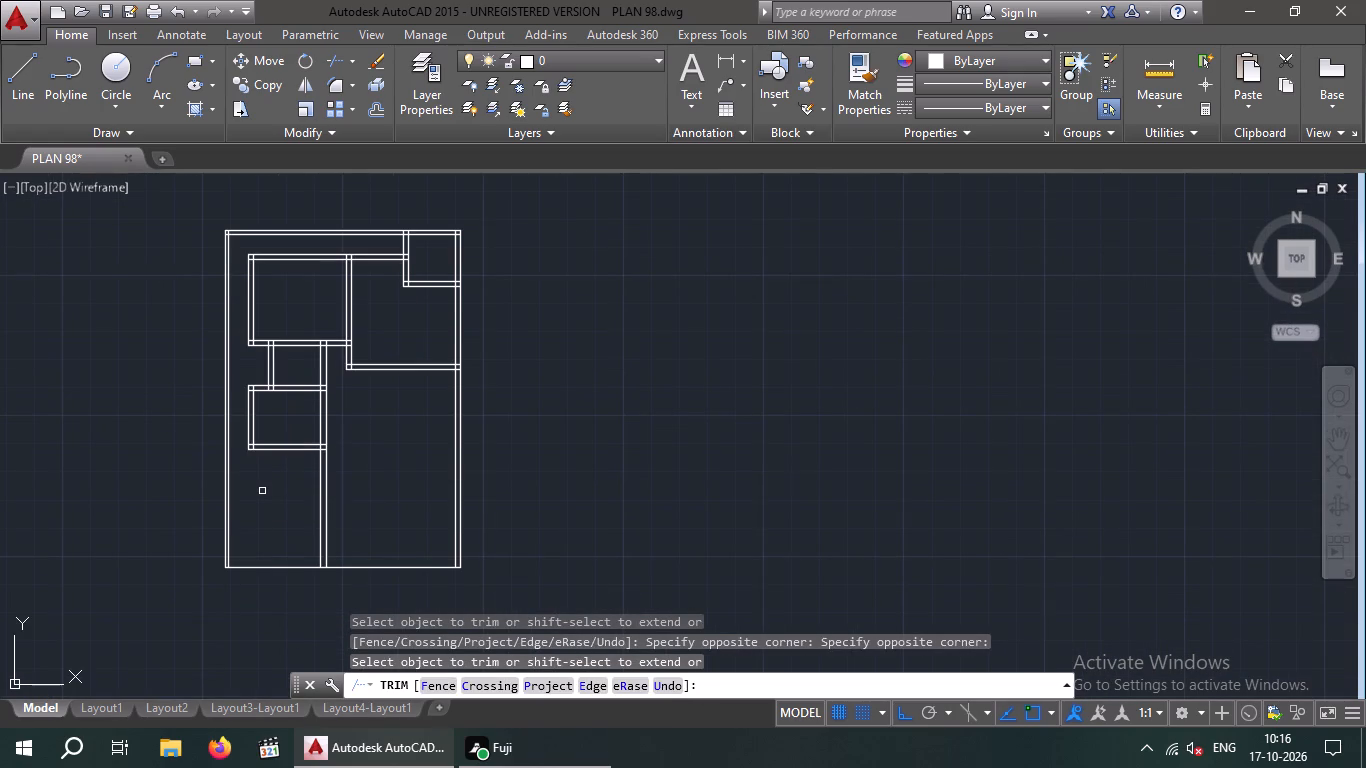
{"action": "key", "text": "Escape"}
{"action": "key", "text": "Escape"}
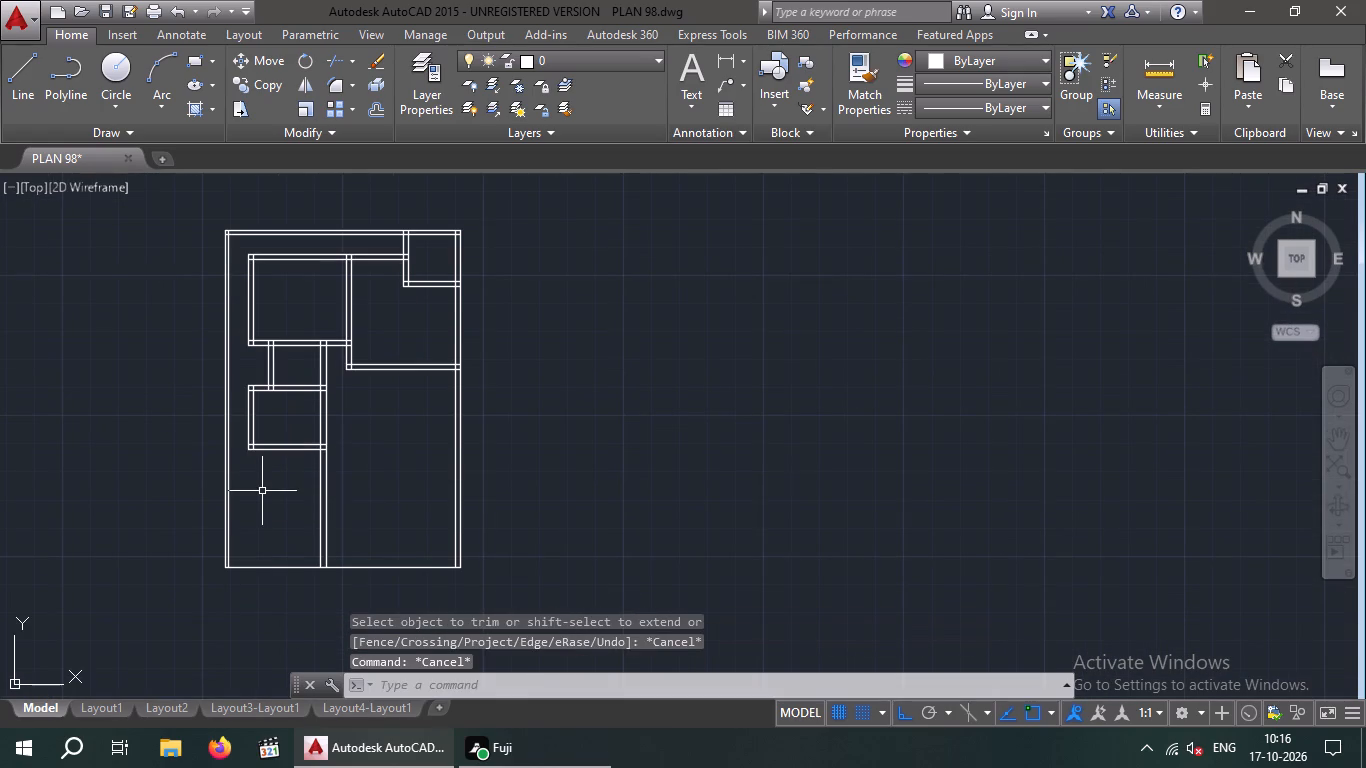
Offset the right line of the long vertical partition beside the lower-left room 15'7" to the right.
{"action": "key", "text": "o"}
{"action": "key", "text": "Return"}
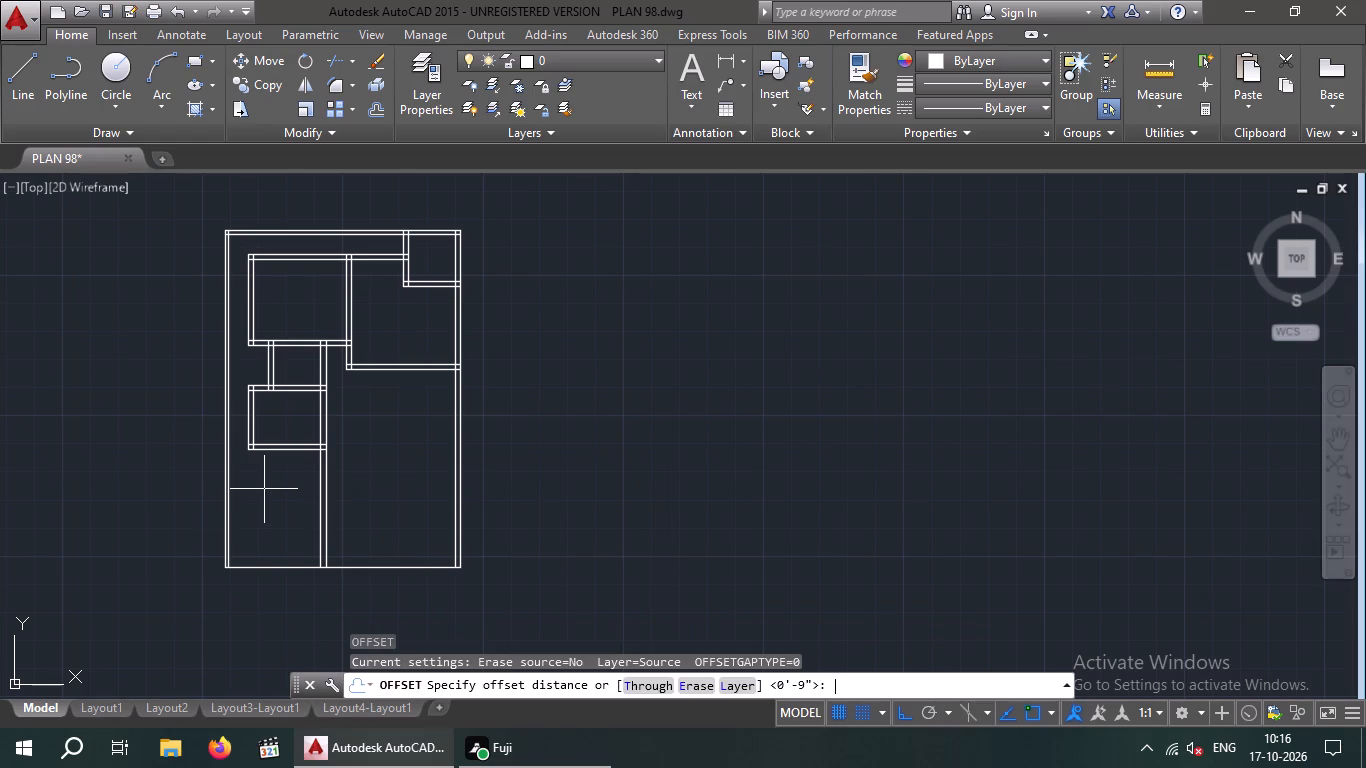
{"action": "type", "text": "15'7\""}
{"action": "key", "text": "Return"}
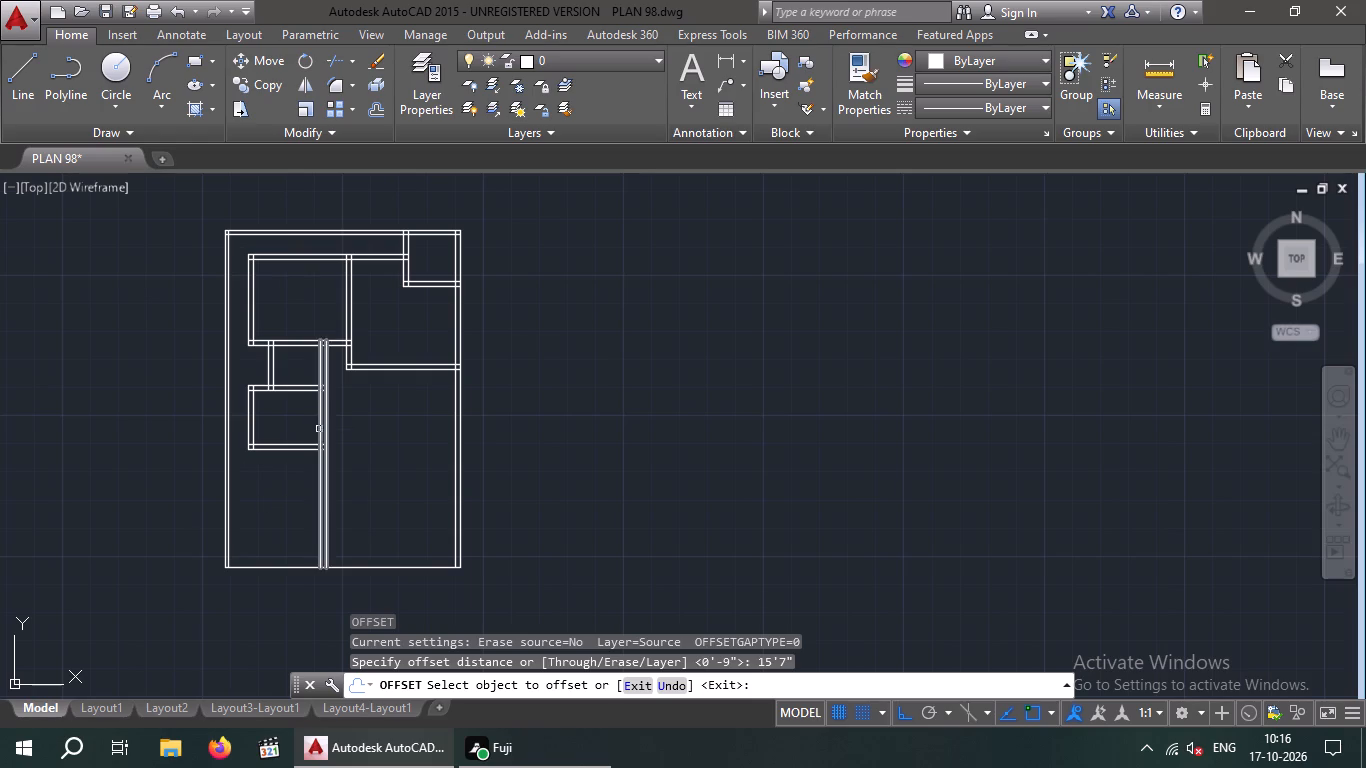
{"action": "scroll", "coordinate": [329, 429], "scroll_direction": "up", "scroll_amount": 2}
{"action": "left_click_drag", "start_coordinate": [314, 433], "coordinate": [332, 448]}
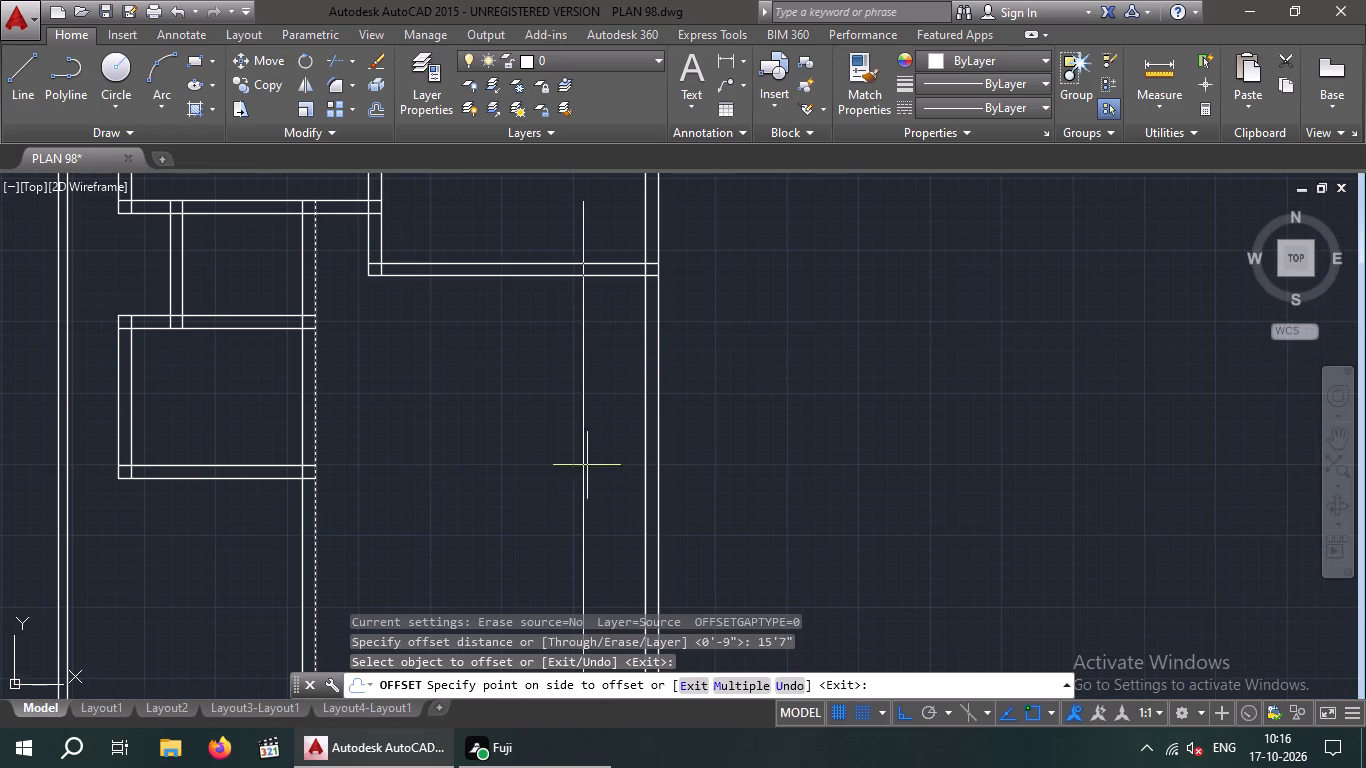
{"action": "left_click", "coordinate": [513, 466]}
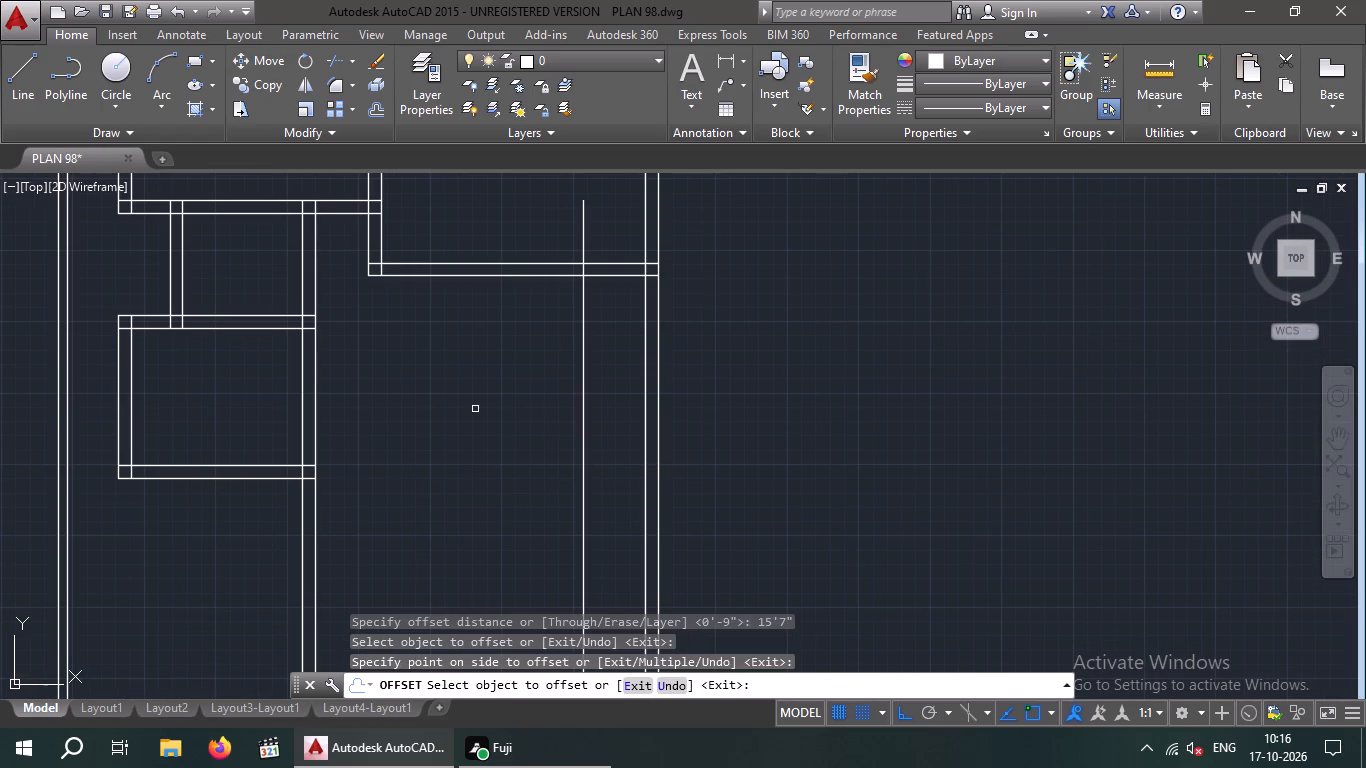
{"action": "key", "text": "Escape"}
{"action": "key", "text": "Escape"}
Offset the new vertical line 9" further right to form a wall.
{"action": "key", "text": "o"}
{"action": "key", "text": "Return"}
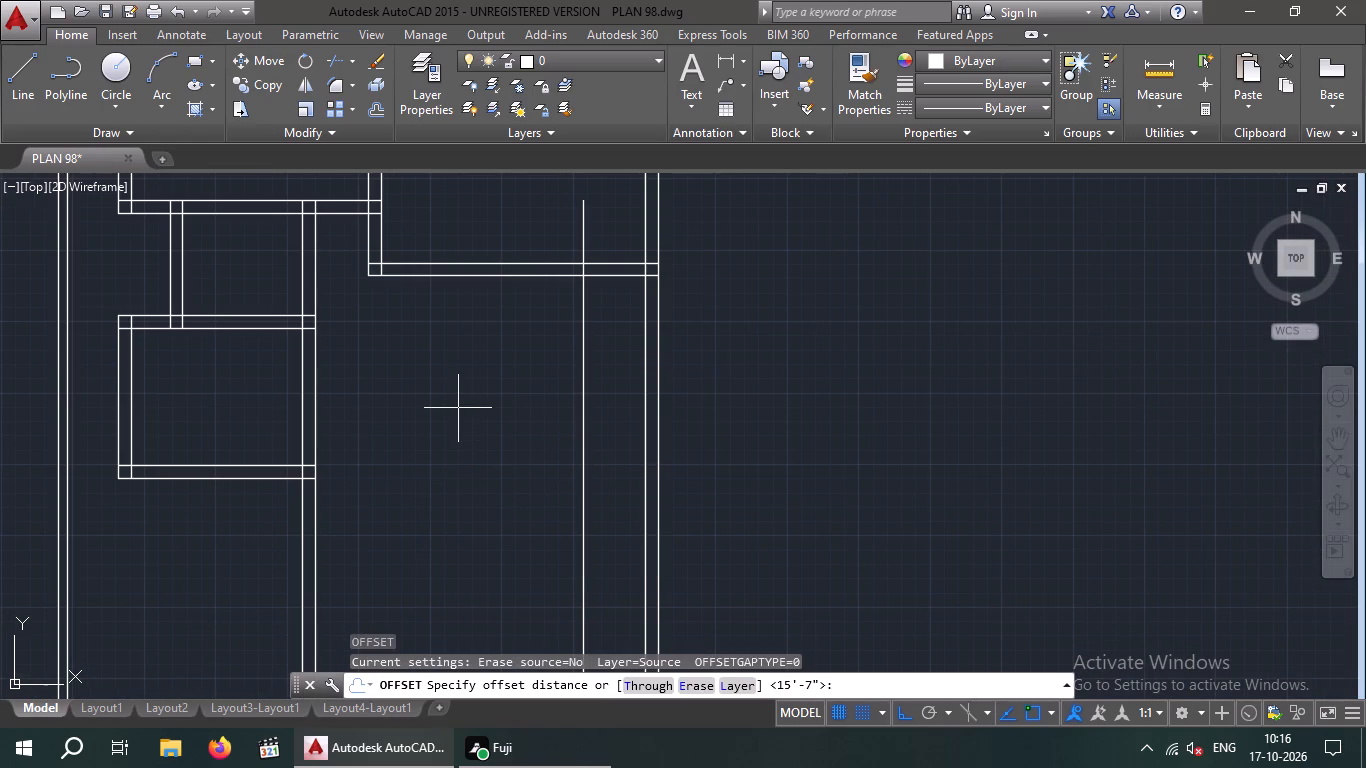
{"action": "key", "text": "9"}
{"action": "key", "text": "shift+quotedbl"}
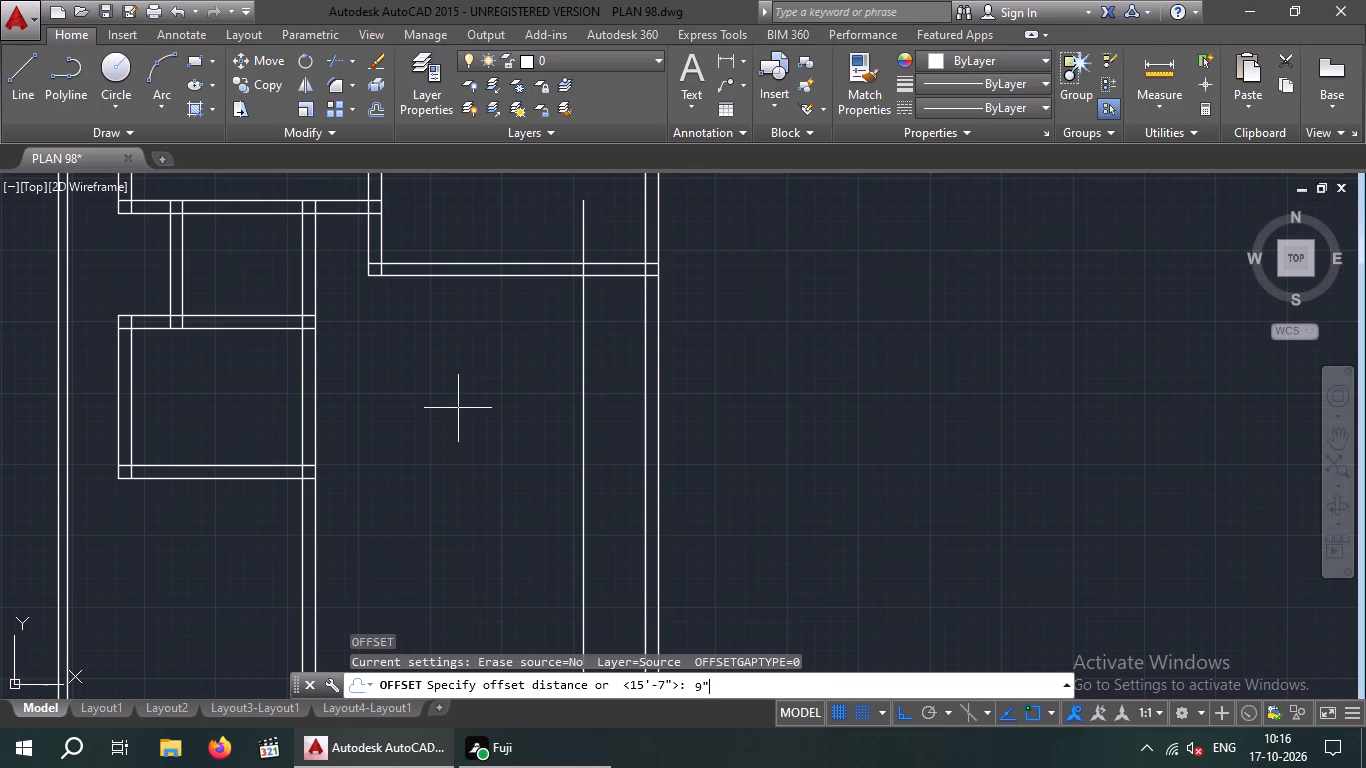
{"action": "key", "text": "Return"}
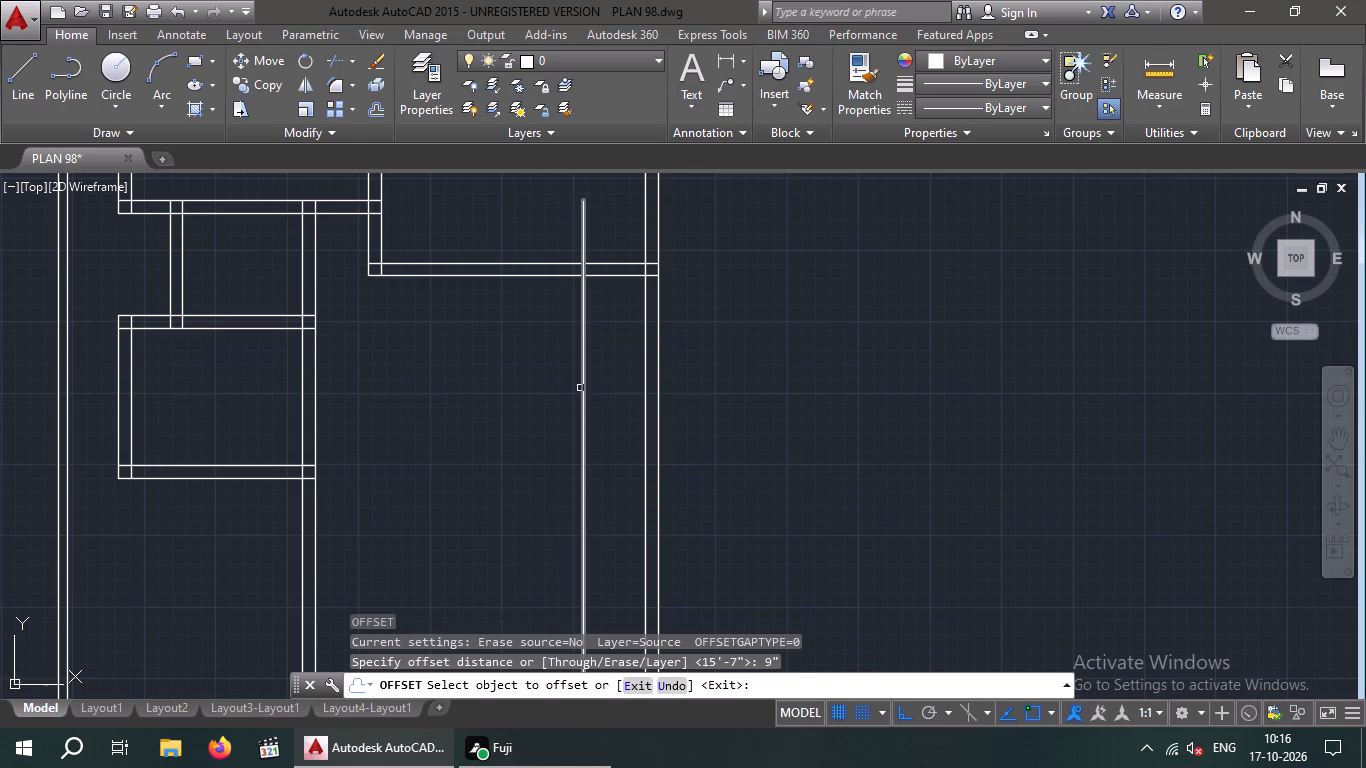
{"action": "left_click_drag", "start_coordinate": [581, 388], "coordinate": [614, 388]}
{"action": "left_click", "coordinate": [621, 388]}
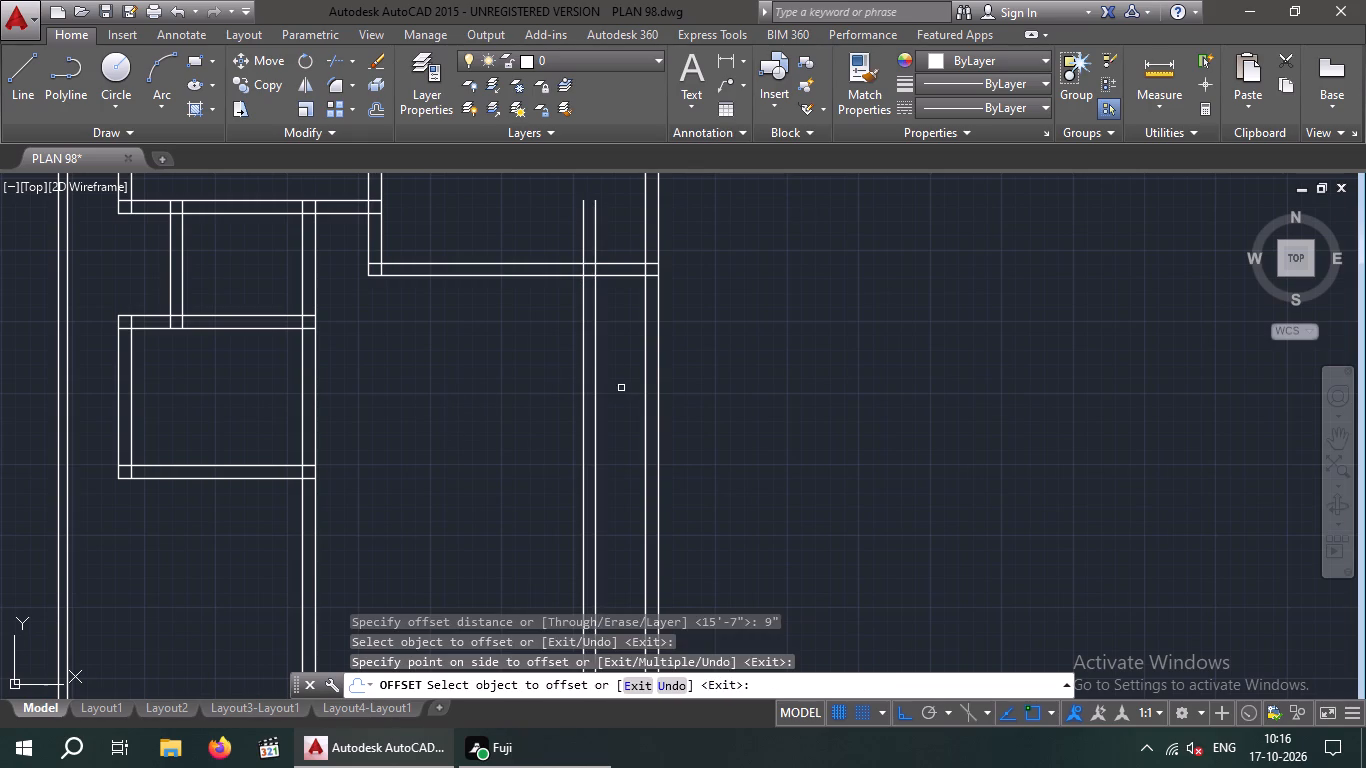
{"action": "key", "text": "Escape"}
{"action": "key", "text": "Escape"}
Trim the new vertical wall's two line ends that project above the right-hand room's bottom wall.
{"action": "type", "text": "tr"}
{"action": "key", "text": "space"}
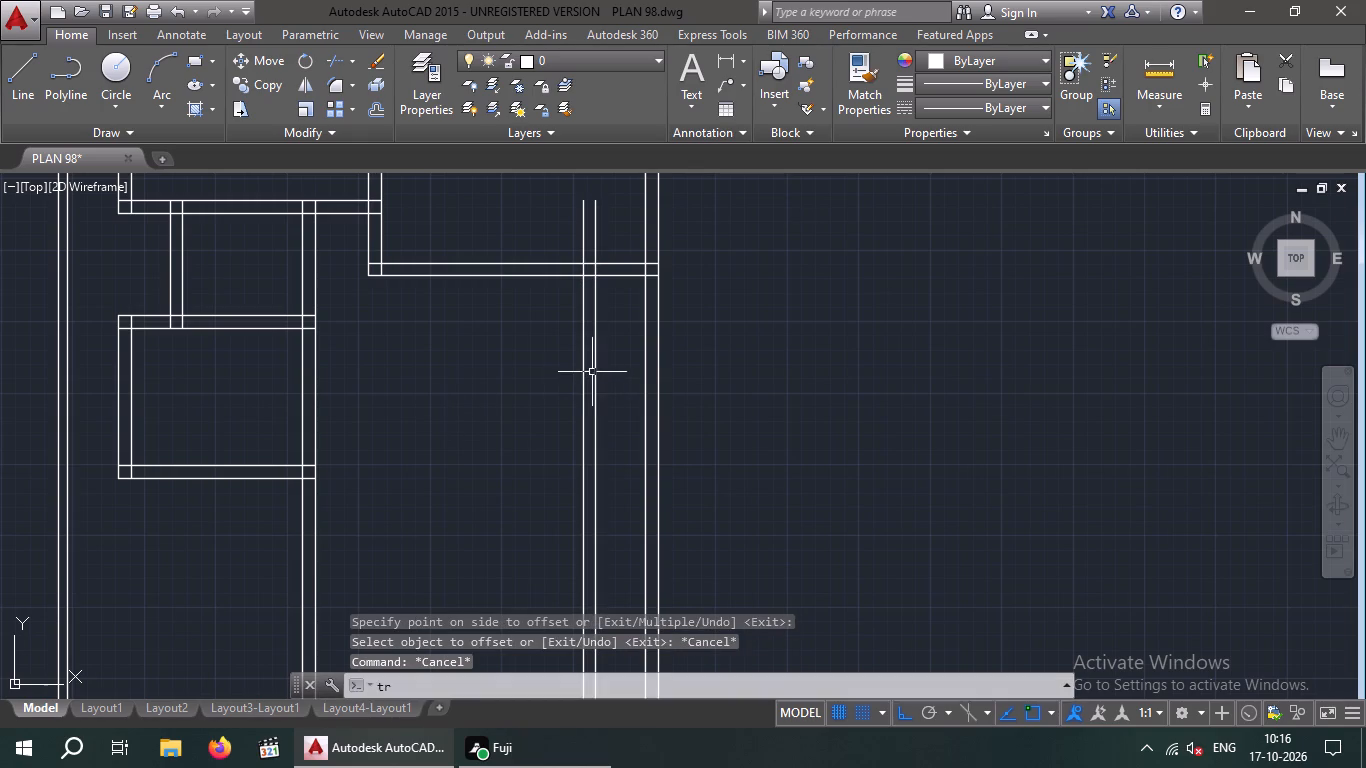
{"action": "key", "text": "space"}
{"action": "scroll", "coordinate": [583, 249], "scroll_direction": "up", "scroll_amount": 3}
{"action": "left_click_drag", "start_coordinate": [682, 240], "coordinate": [578, 277]}
{"action": "left_click", "coordinate": [551, 277]}
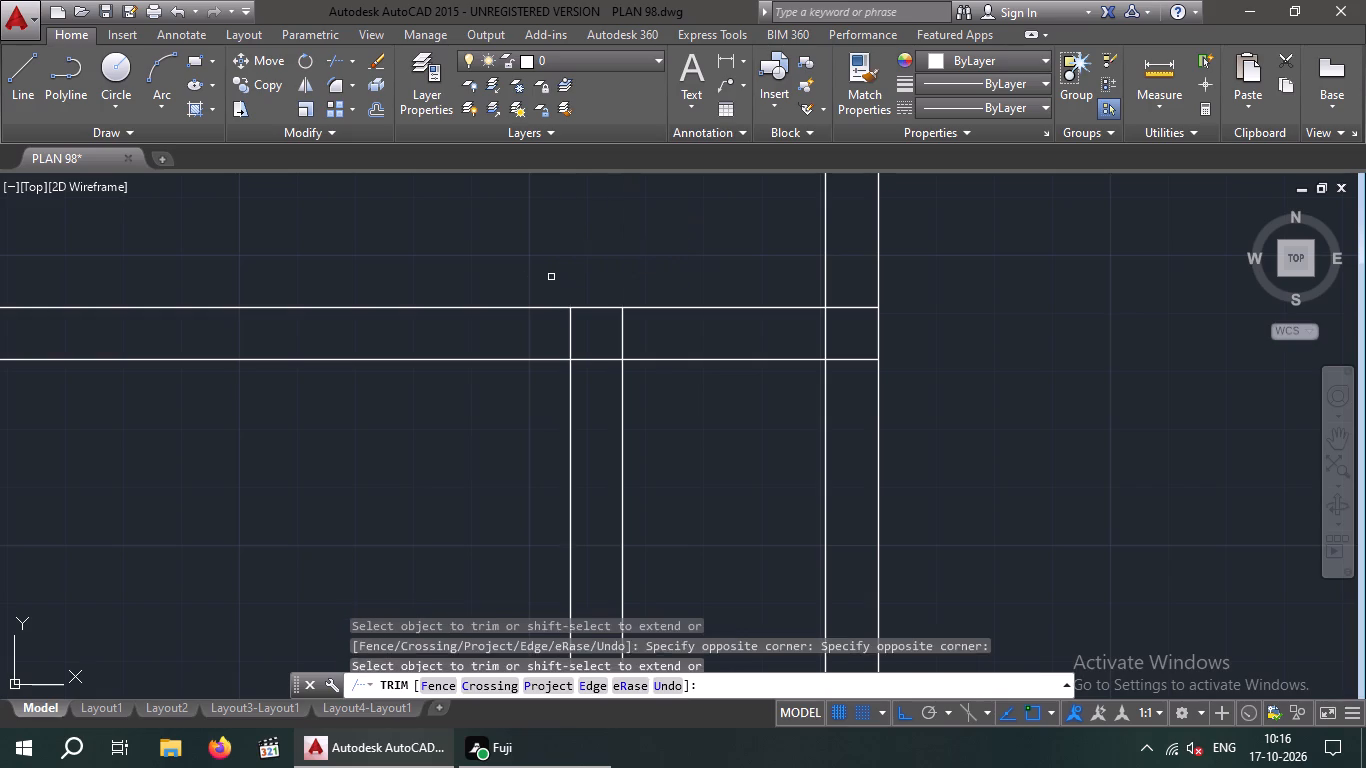
{"action": "scroll", "coordinate": [553, 272], "scroll_direction": "down", "scroll_amount": 5}
{"action": "middle_click_drag", "start_coordinate": [492, 373], "coordinate": [491, 446]}
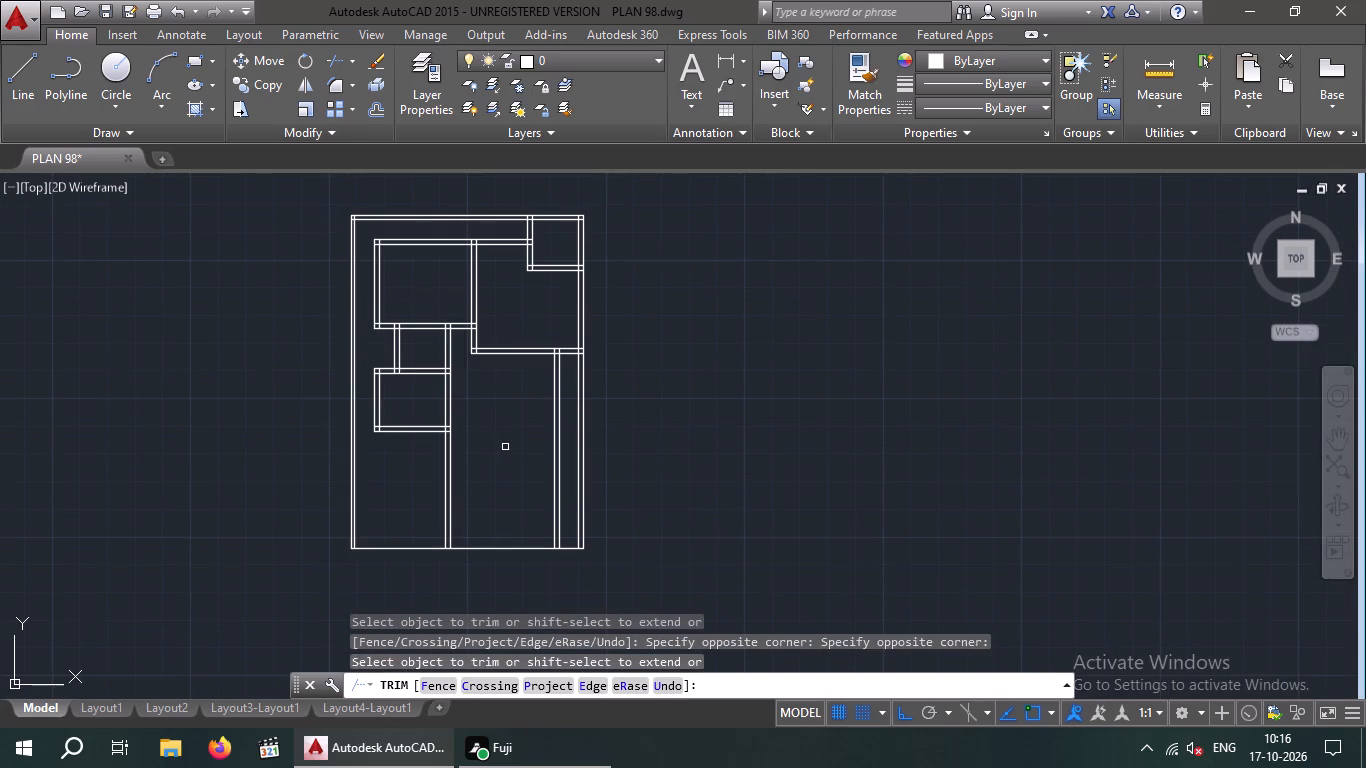
{"action": "key", "text": "Escape"}
{"action": "key", "text": "Escape"}
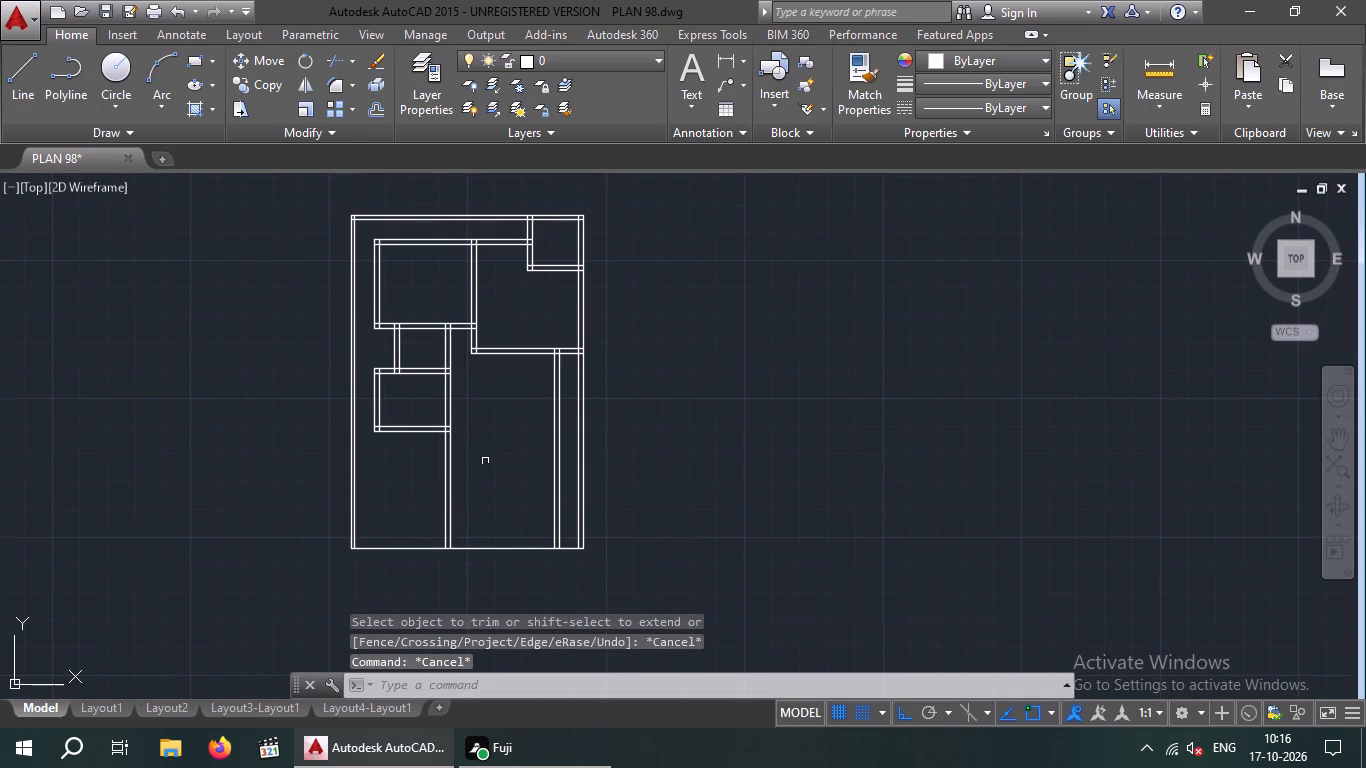
Offset the lower line of the right-hand room's bottom wall 12' down.
{"action": "key", "text": "o"}
{"action": "key", "text": "Return"}
{"action": "type", "text": "12"}
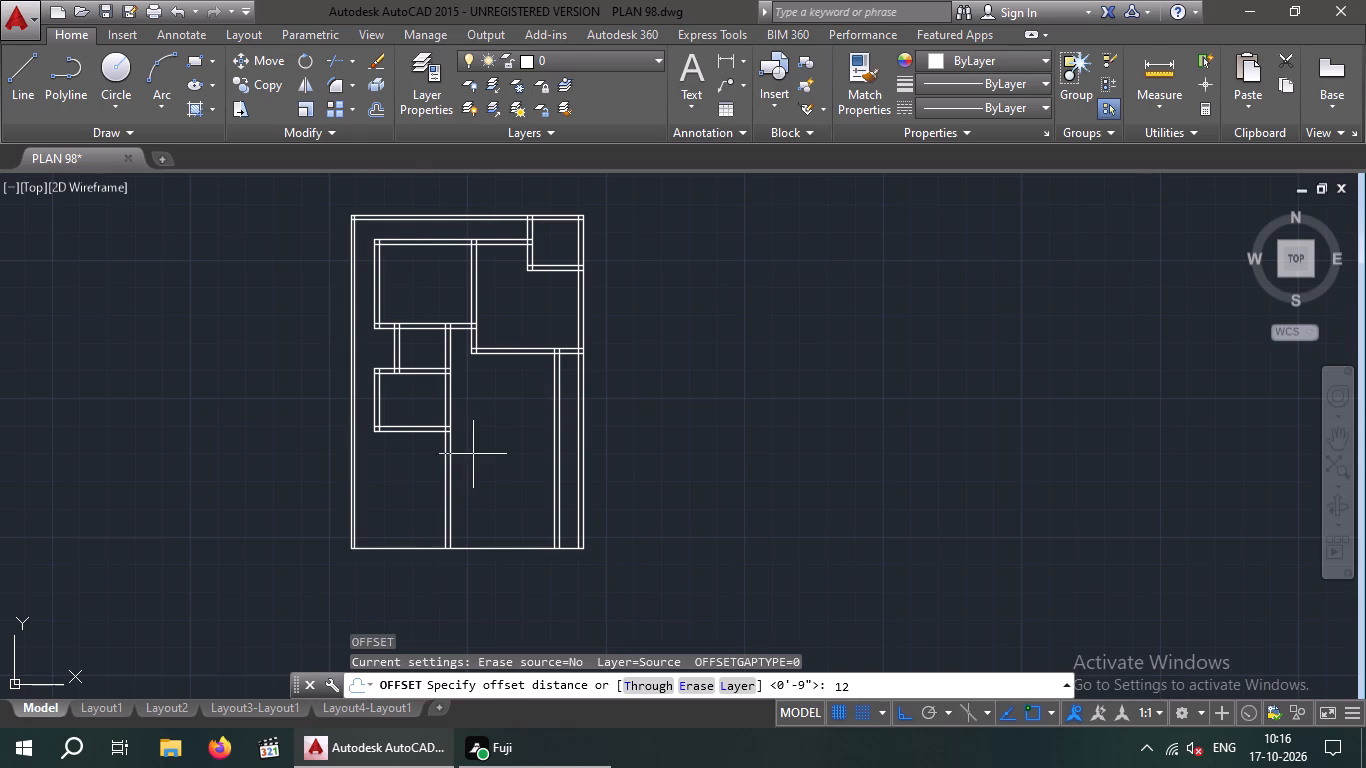
{"action": "key", "text": "apostrophe"}
{"action": "key", "text": "Return"}
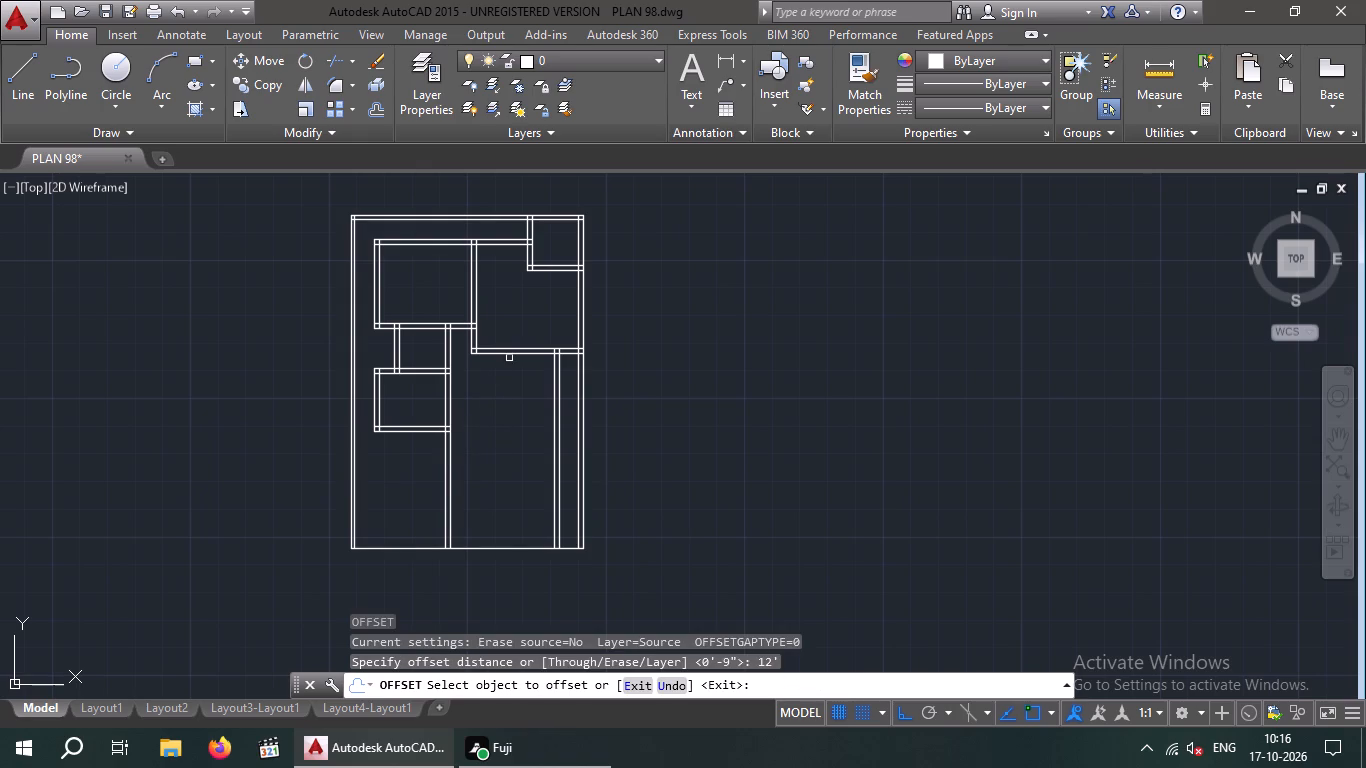
{"action": "left_click_drag", "start_coordinate": [512, 355], "coordinate": [512, 368]}
{"action": "left_click", "coordinate": [513, 454]}
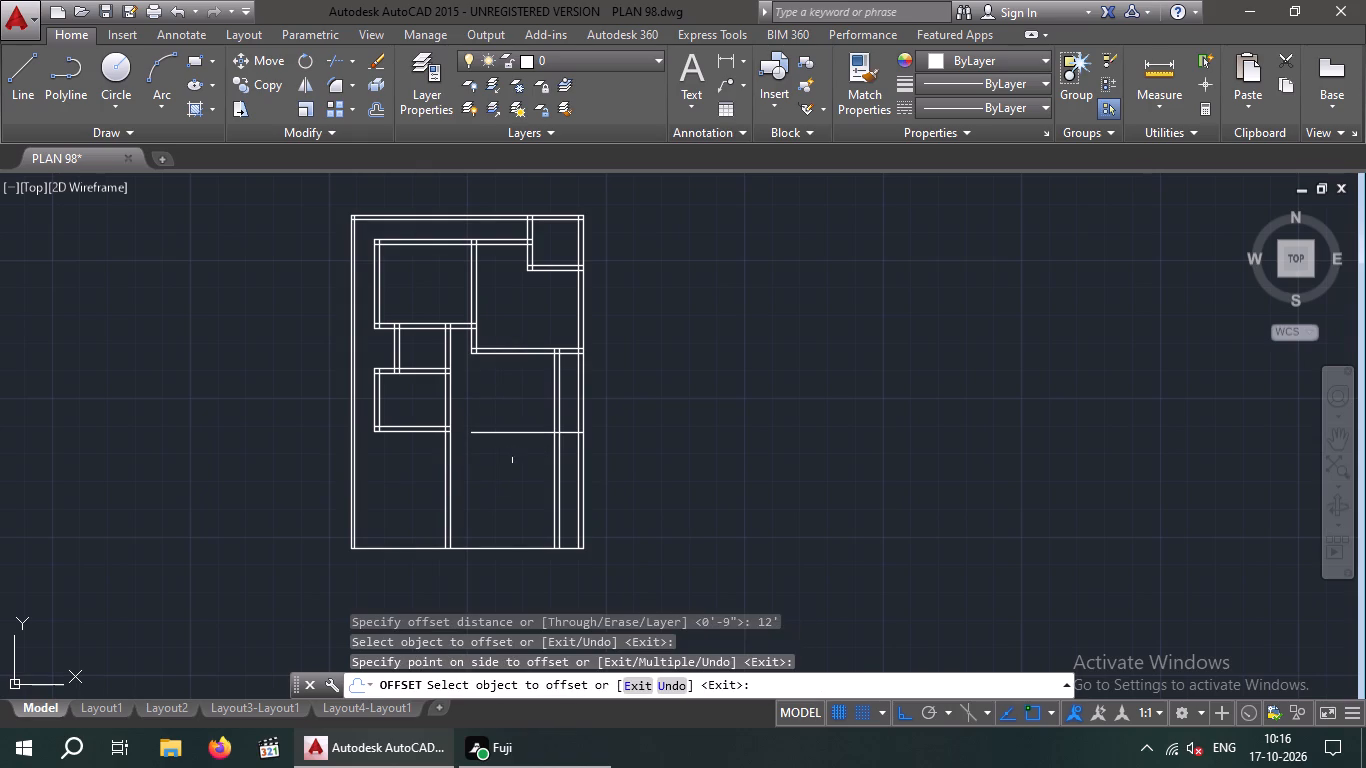
{"action": "key", "text": "Escape"}
{"action": "key", "text": "Escape"}
Offset the new horizontal line 9" further down to form a wall.
{"action": "key", "text": "o"}
{"action": "key", "text": "Return"}
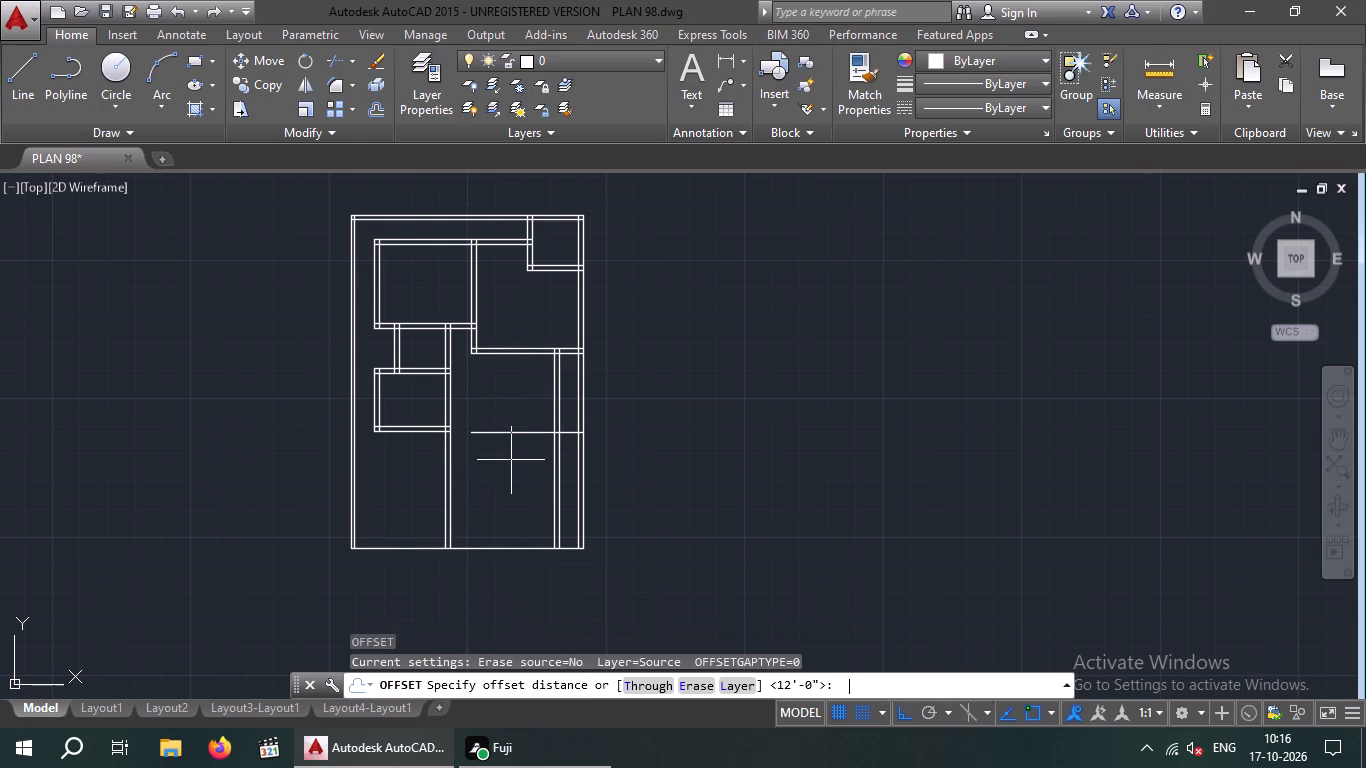
{"action": "key", "text": "9"}
{"action": "key", "text": "shift+quotedbl"}
{"action": "key", "text": "Return"}
{"action": "left_click_drag", "start_coordinate": [510, 434], "coordinate": [508, 450]}
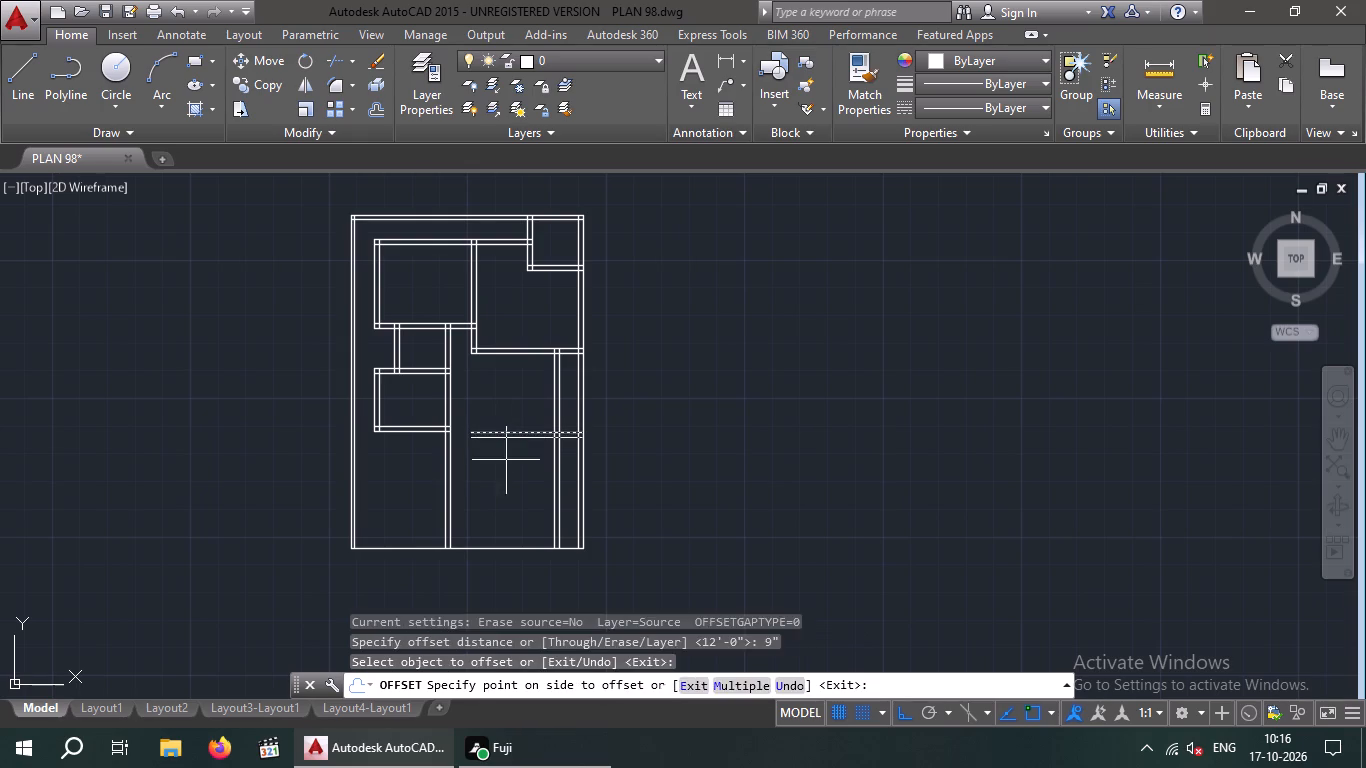
{"action": "left_click", "coordinate": [508, 462]}
{"action": "key", "text": "Escape"}
{"action": "key", "text": "Escape"}
Trim the two lines of the right-hand vertical wall that continue below the new horizontal wall.
{"action": "key", "text": "t"}
{"action": "type", "text": "r"}
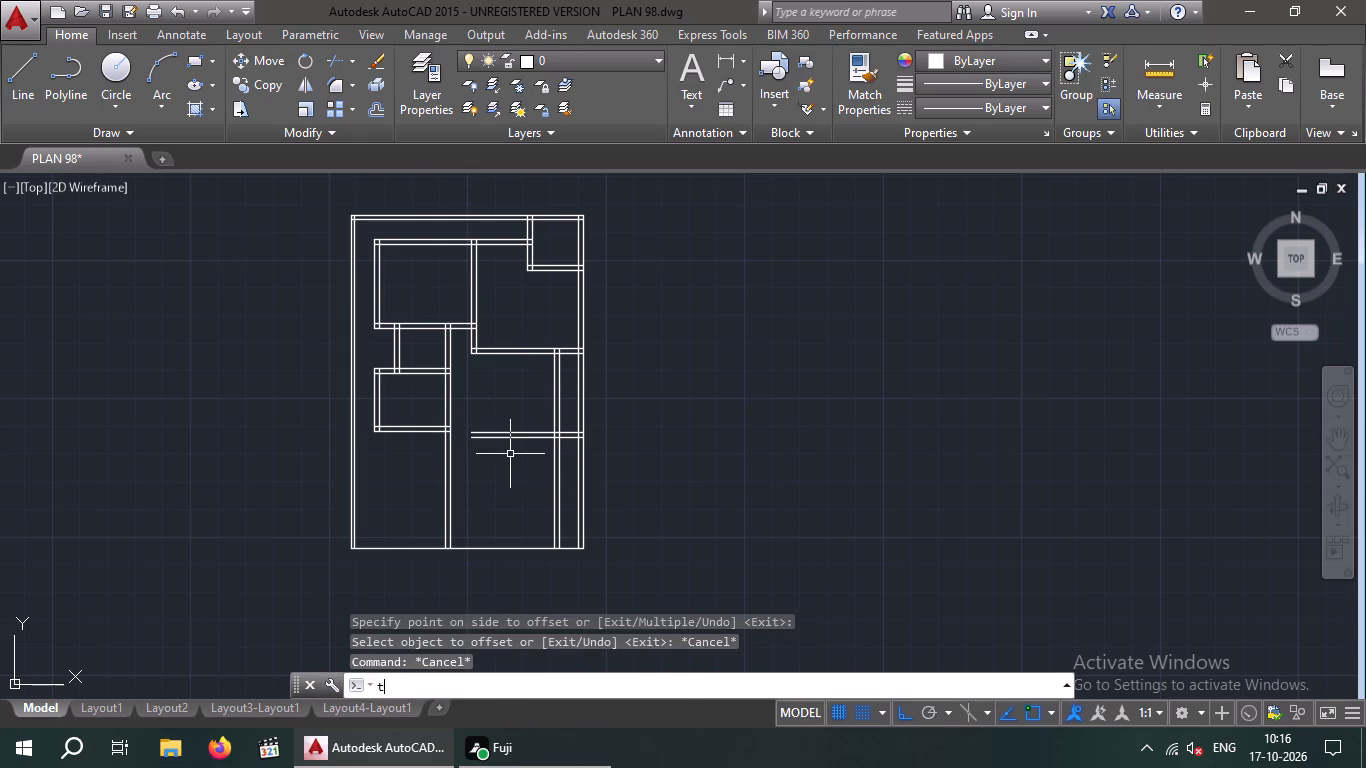
{"action": "key", "text": "space"}
{"action": "key", "text": "space"}
{"action": "scroll", "coordinate": [557, 474], "scroll_direction": "up", "scroll_amount": 3}
{"action": "left_click_drag", "start_coordinate": [579, 427], "coordinate": [525, 501]}
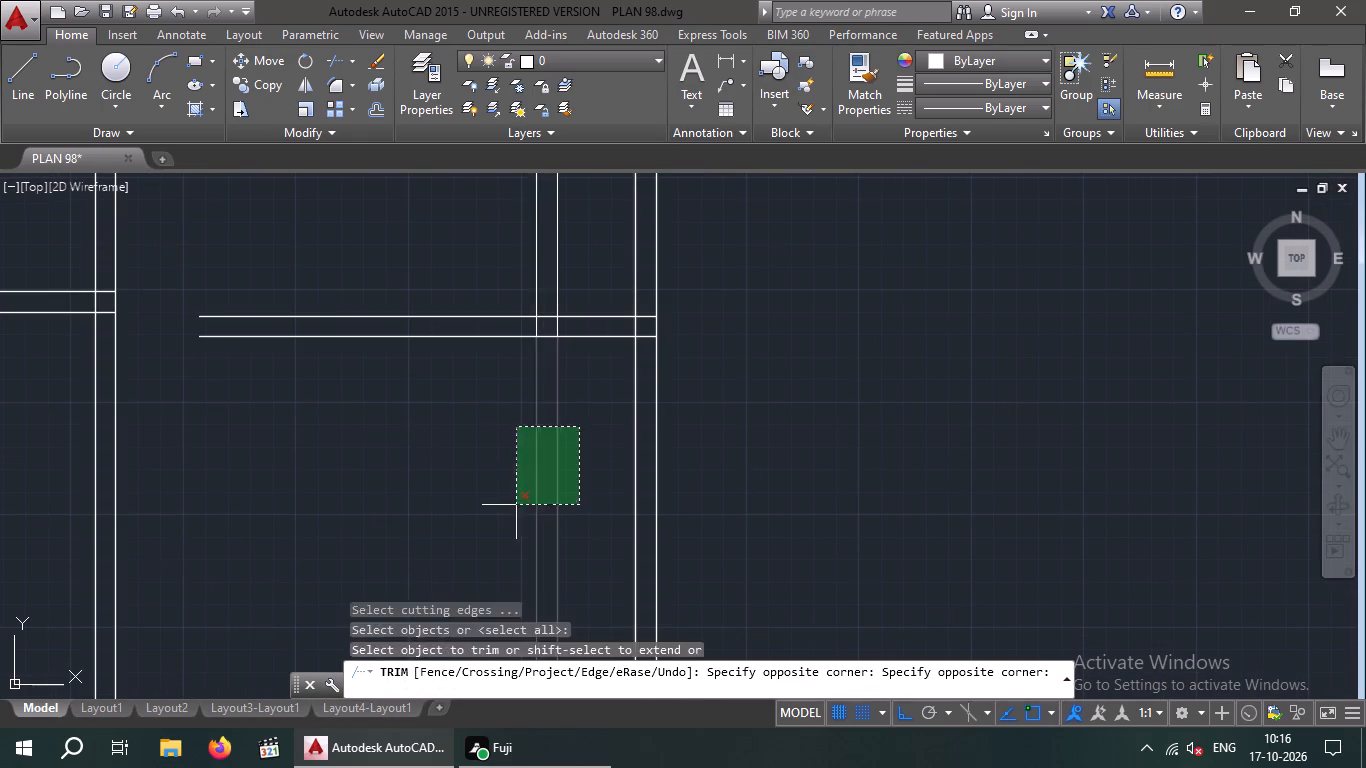
{"action": "left_click", "coordinate": [516, 505]}
{"action": "scroll", "coordinate": [422, 438], "scroll_direction": "down", "scroll_amount": 2}
{"action": "middle_click_drag", "start_coordinate": [424, 448], "coordinate": [445, 490]}
{"action": "key", "text": "Escape"}
{"action": "key", "text": "Escape"}
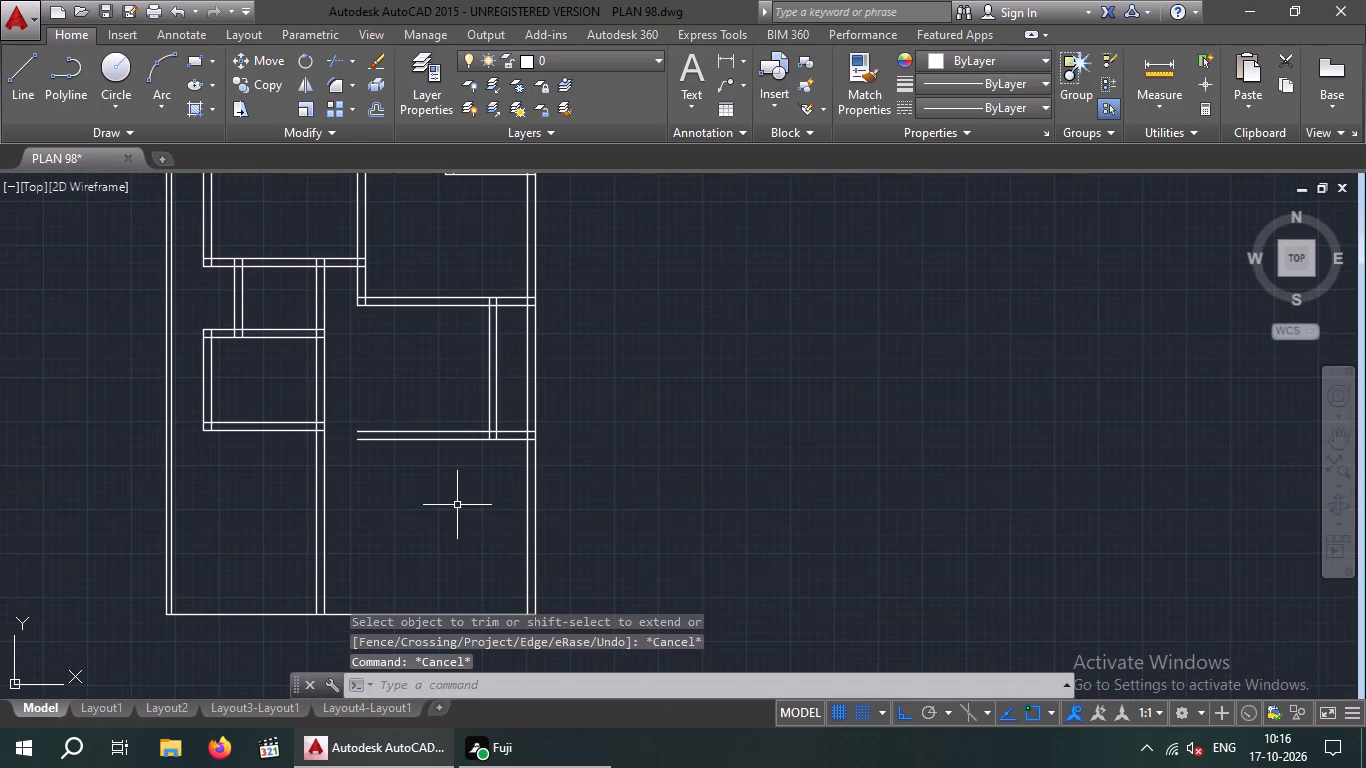
Extend both lines of the new horizontal wall left to the far line of the long vertical partition.
{"action": "key", "text": "e"}
{"action": "type", "text": "x"}
{"action": "key", "text": "space"}
{"action": "key", "text": "space"}
{"action": "left_click_drag", "start_coordinate": [456, 503], "coordinate": [421, 471]}
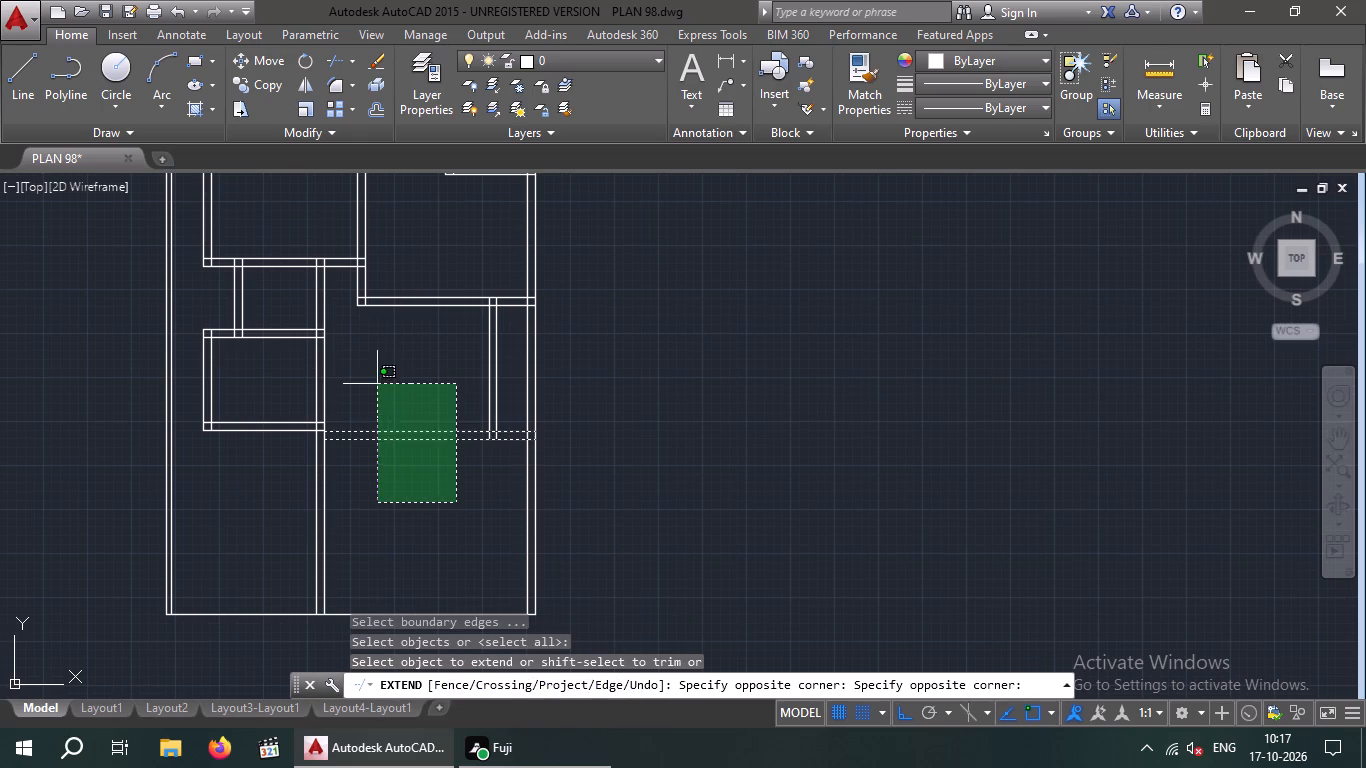
{"action": "left_click_drag", "start_coordinate": [377, 384], "coordinate": [374, 400]}
{"action": "left_click_drag", "start_coordinate": [417, 494], "coordinate": [389, 480]}
{"action": "left_click", "coordinate": [359, 374]}
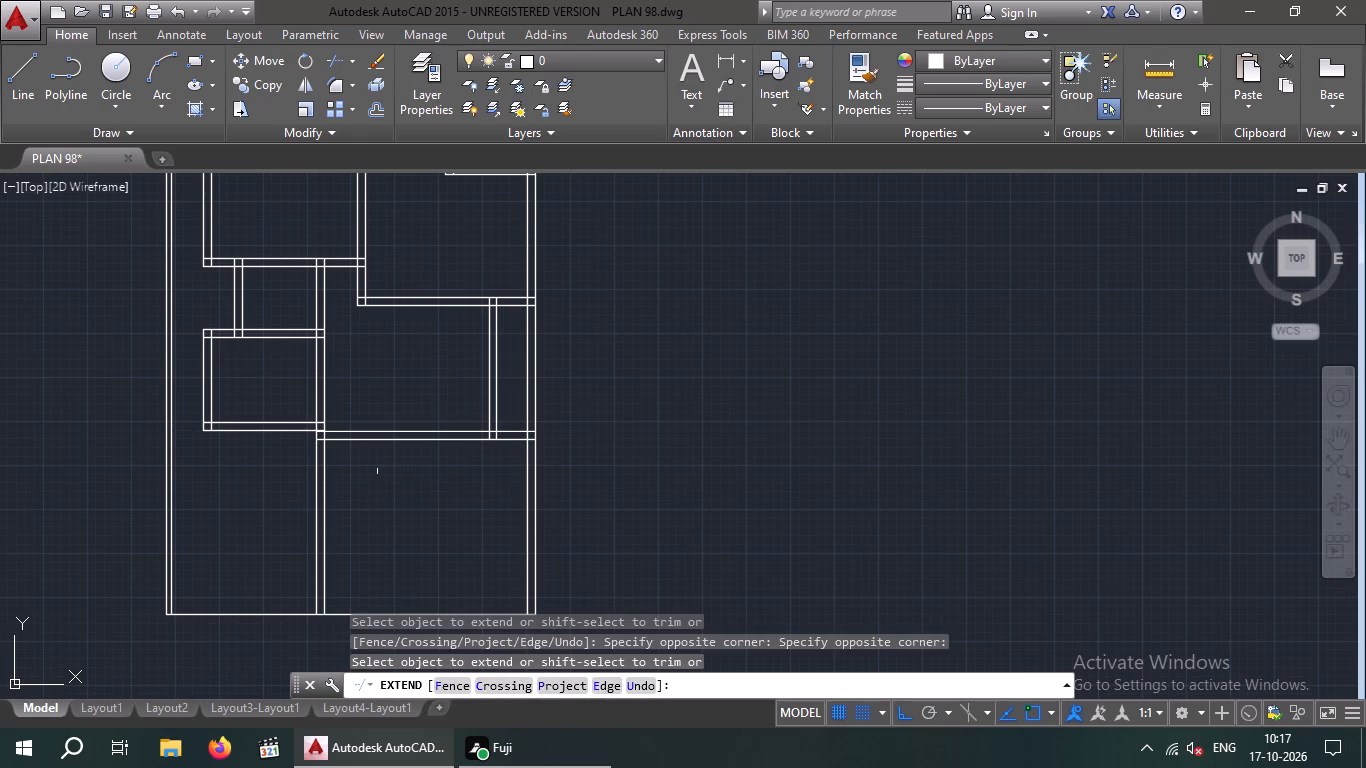
{"action": "key", "text": "Escape"}
{"action": "key", "text": "Escape"}
{"action": "key", "text": "Escape"}
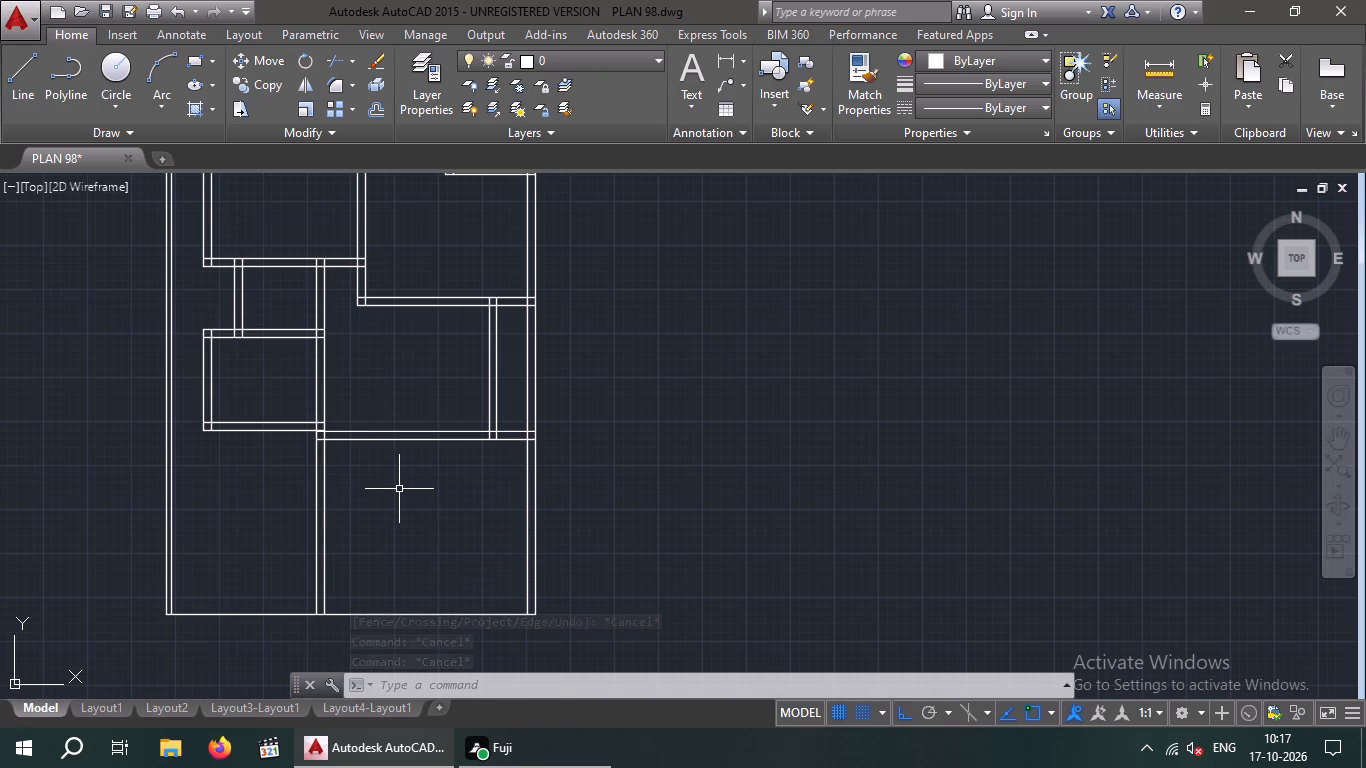
{"action": "key", "text": "Escape"}
{"action": "key", "text": "Escape"}
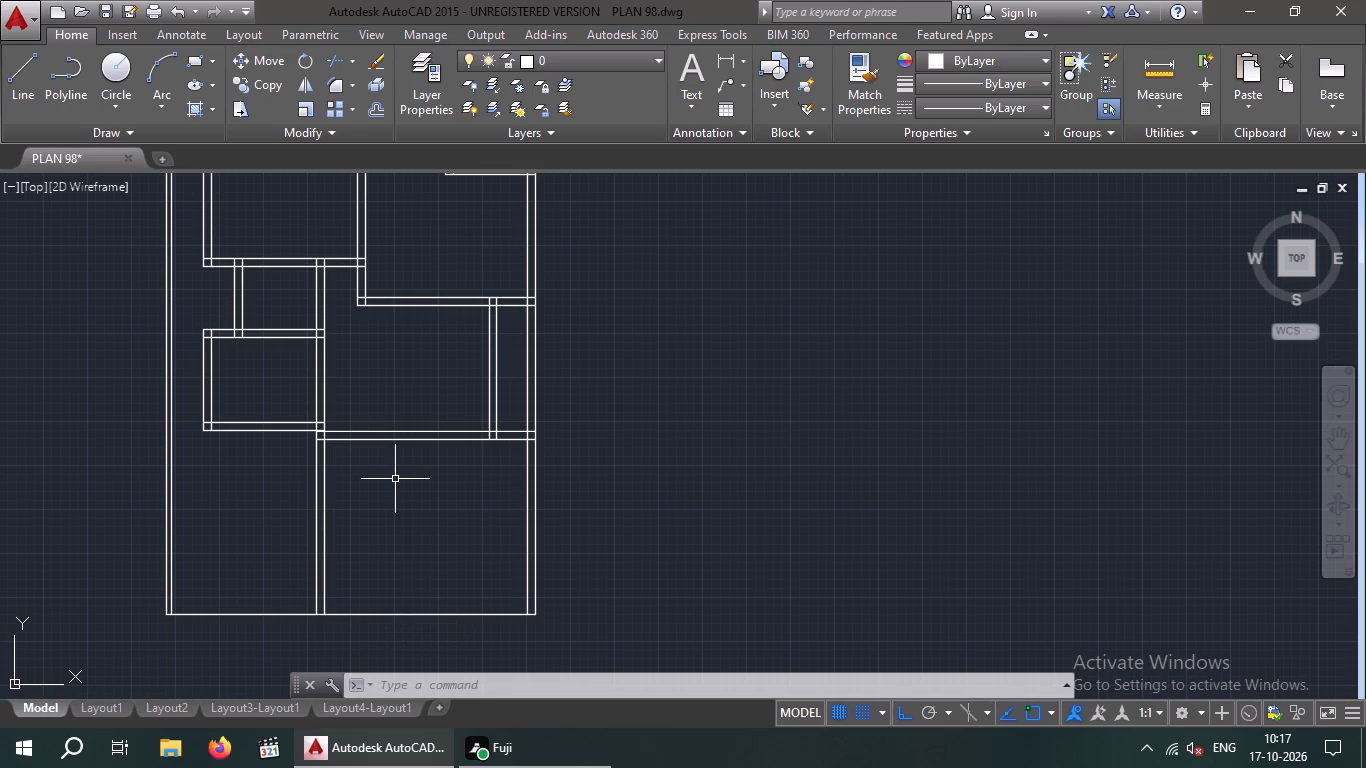
{"action": "key", "text": "Escape"}
{"action": "key", "text": "Escape"}
Offset the inner line of the right outer wall 11'8" to the left.
{"action": "key", "text": "o"}
{"action": "key", "text": "Return"}
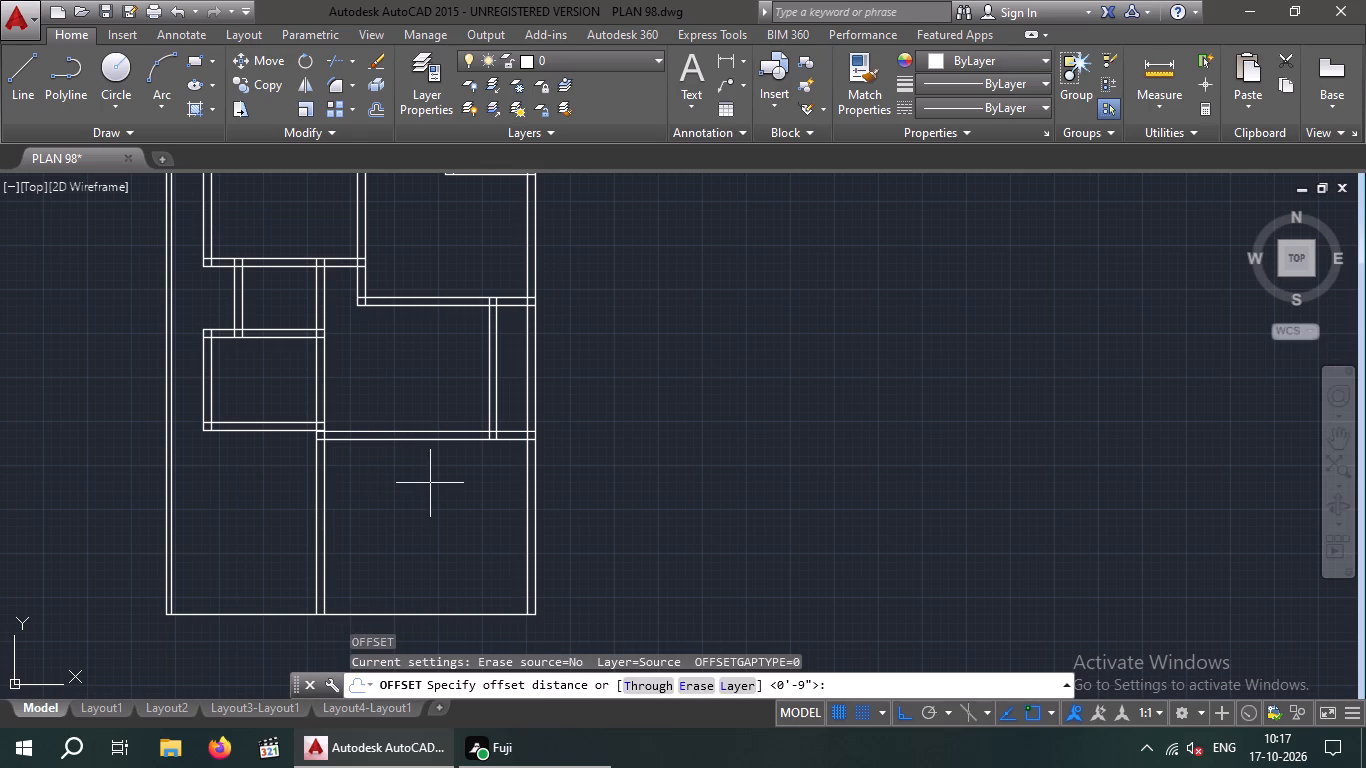
{"action": "key", "text": "1"}
{"action": "key", "text": "1"}
{"action": "key", "text": "apostrophe"}
{"action": "key", "text": "8"}
{"action": "key", "text": "shift+quotedbl"}
{"action": "key", "text": "Return"}
{"action": "left_click_drag", "start_coordinate": [525, 480], "coordinate": [480, 491]}
{"action": "left_click", "coordinate": [407, 503]}
{"action": "key", "text": "Escape"}
{"action": "key", "text": "Escape"}
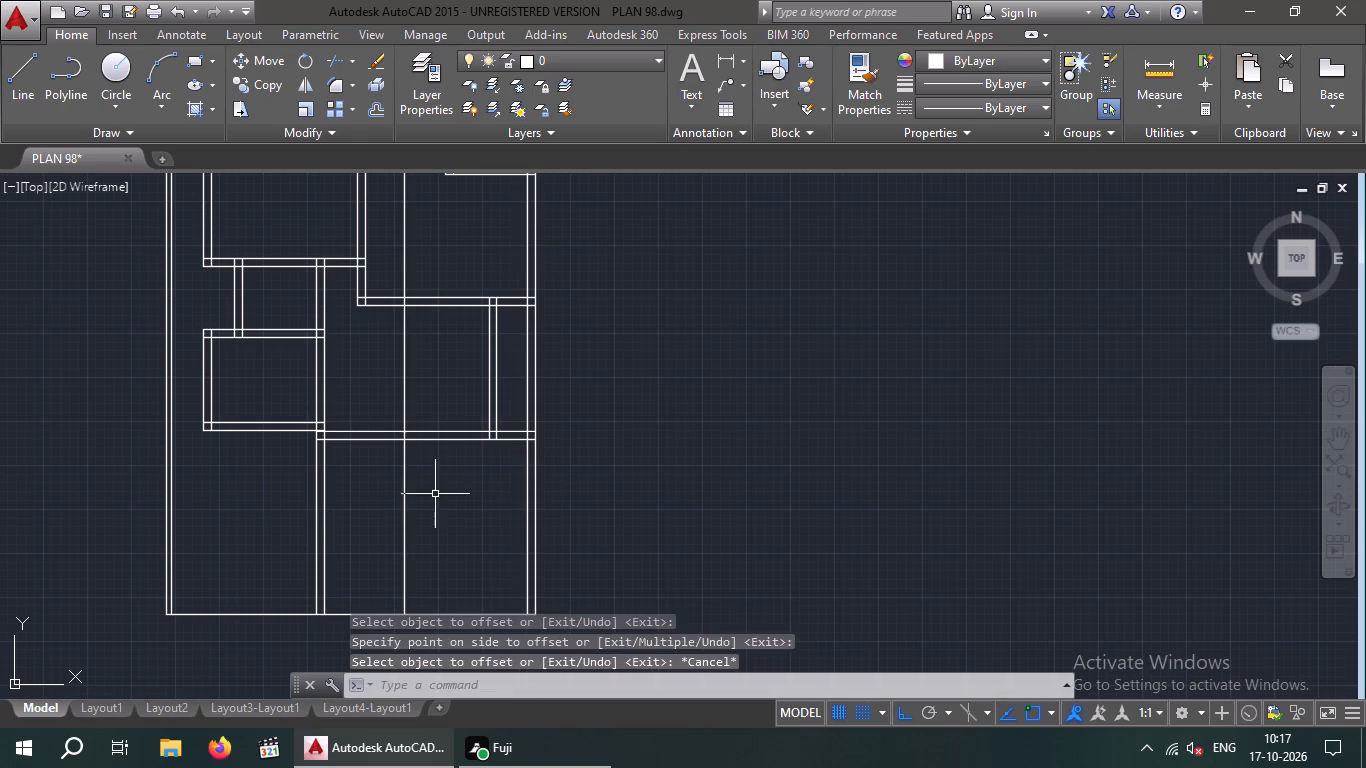
Offset the new vertical line 9" further left to form a wall.
{"action": "key", "text": "o"}
{"action": "key", "text": "Return"}
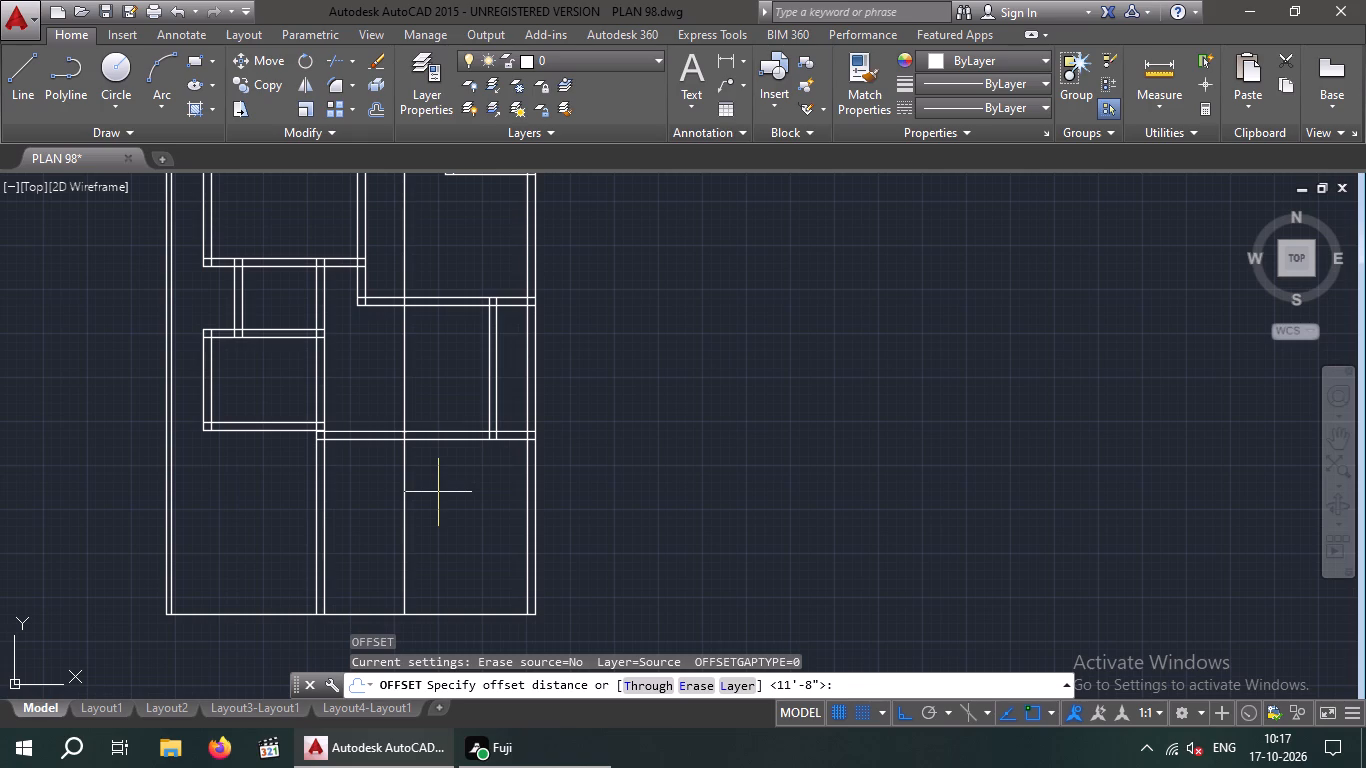
{"action": "key", "text": "9"}
{"action": "key", "text": "shift+quotedbl"}
{"action": "key", "text": "Return"}
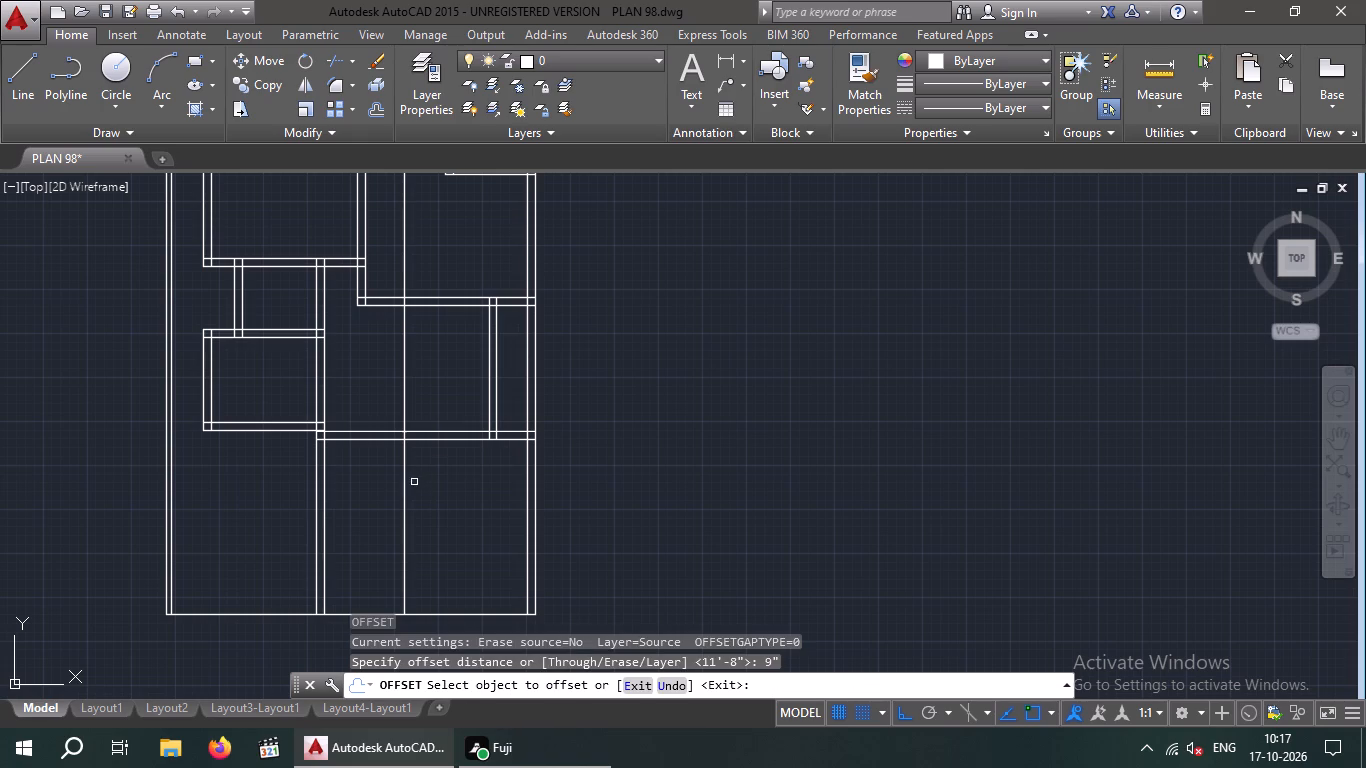
{"action": "left_click", "coordinate": [405, 488]}
{"action": "left_click", "coordinate": [384, 499]}
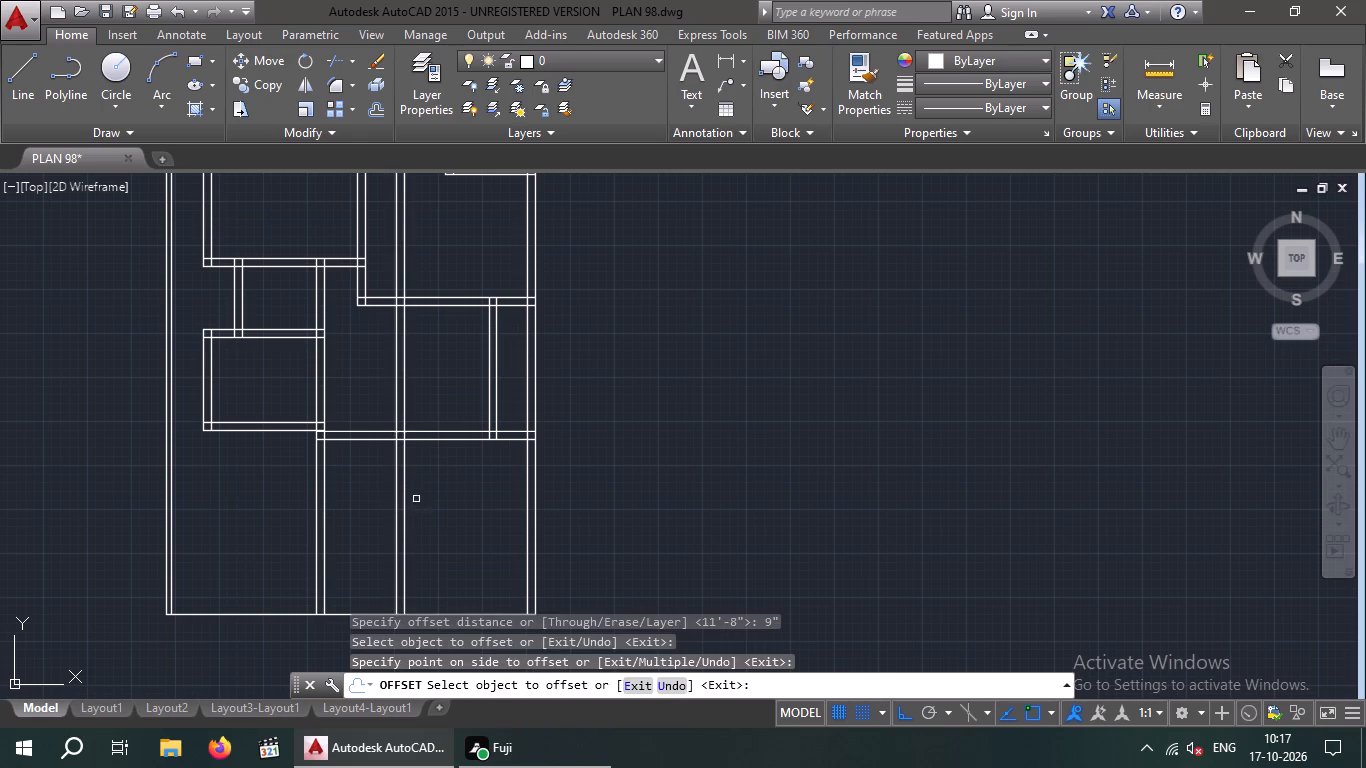
{"action": "key", "text": "Escape"}
{"action": "key", "text": "Escape"}
Trim the new vertical wall's two lines where they continue above the lower horizontal wall.
{"action": "middle_click_drag", "start_coordinate": [420, 487], "coordinate": [423, 458]}
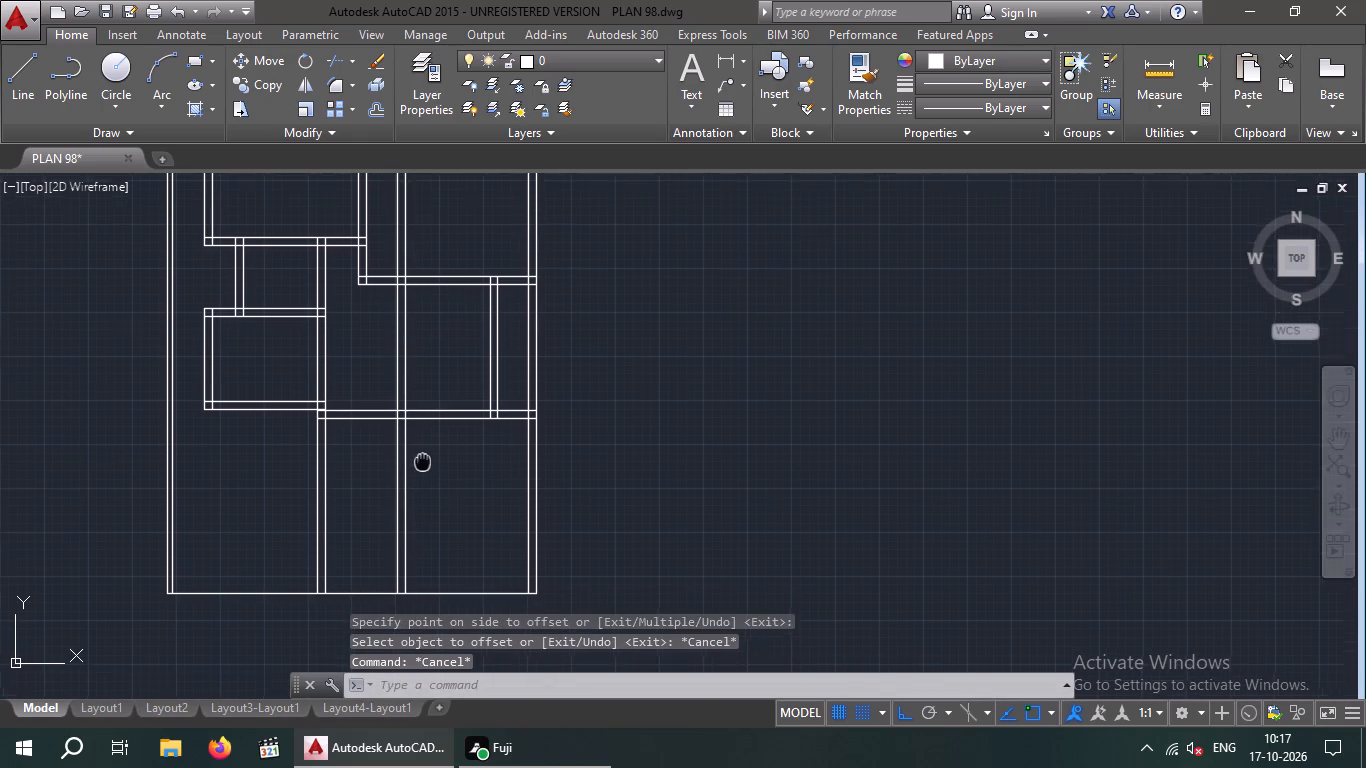
{"action": "middle_click_drag", "start_coordinate": [423, 458], "coordinate": [424, 453]}
{"action": "scroll", "coordinate": [429, 453], "scroll_direction": "up", "scroll_amount": 3}
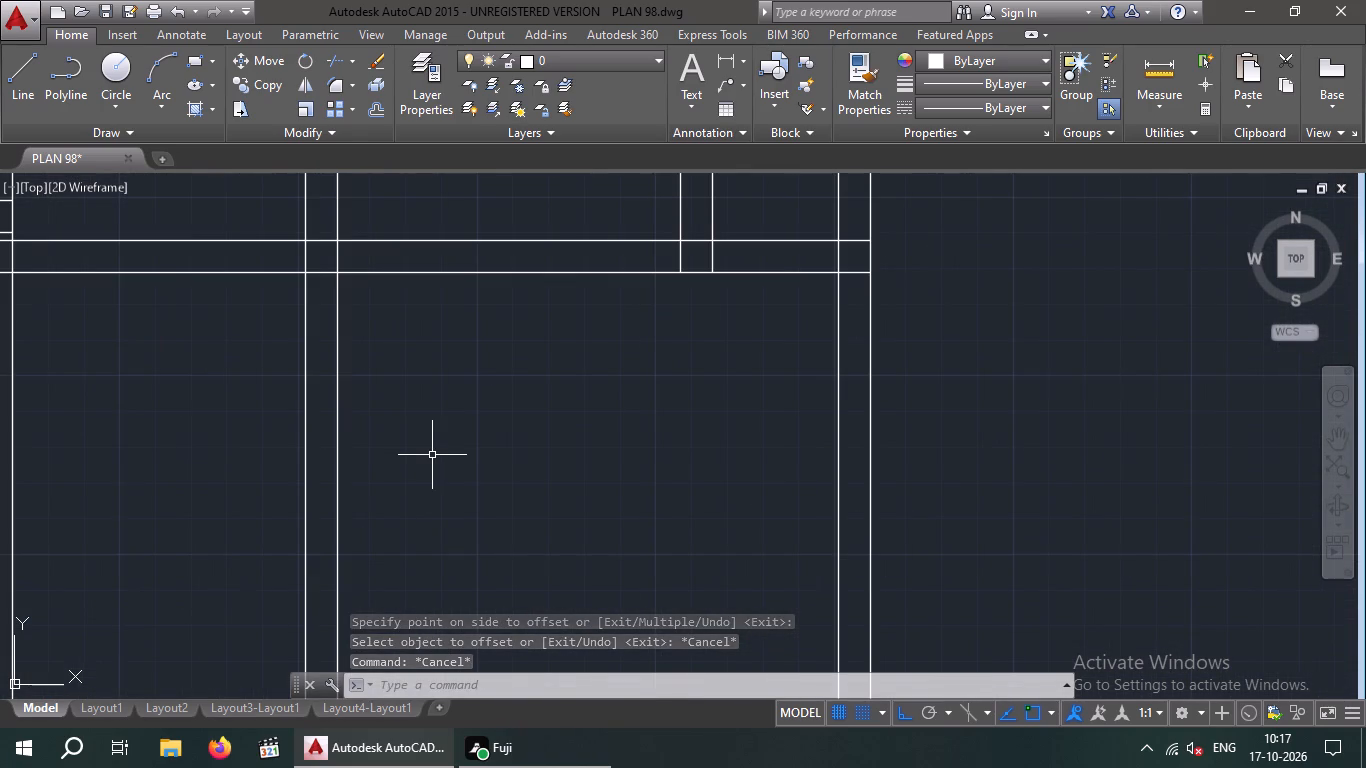
{"action": "type", "text": "tr"}
{"action": "key", "text": "space"}
{"action": "key", "text": "space"}
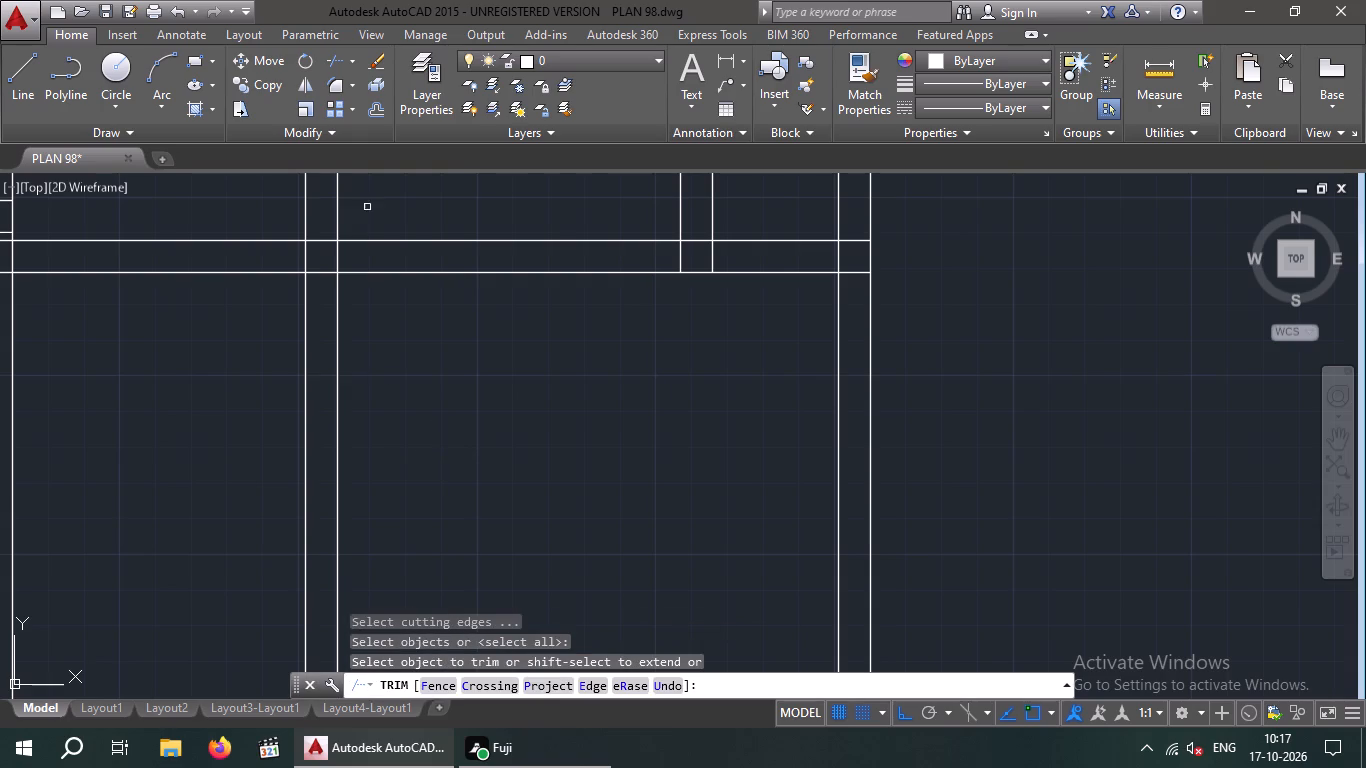
{"action": "left_click_drag", "start_coordinate": [368, 206], "coordinate": [316, 206]}
{"action": "left_click", "coordinate": [292, 212]}
{"action": "scroll", "coordinate": [292, 213], "scroll_direction": "down", "scroll_amount": 3}
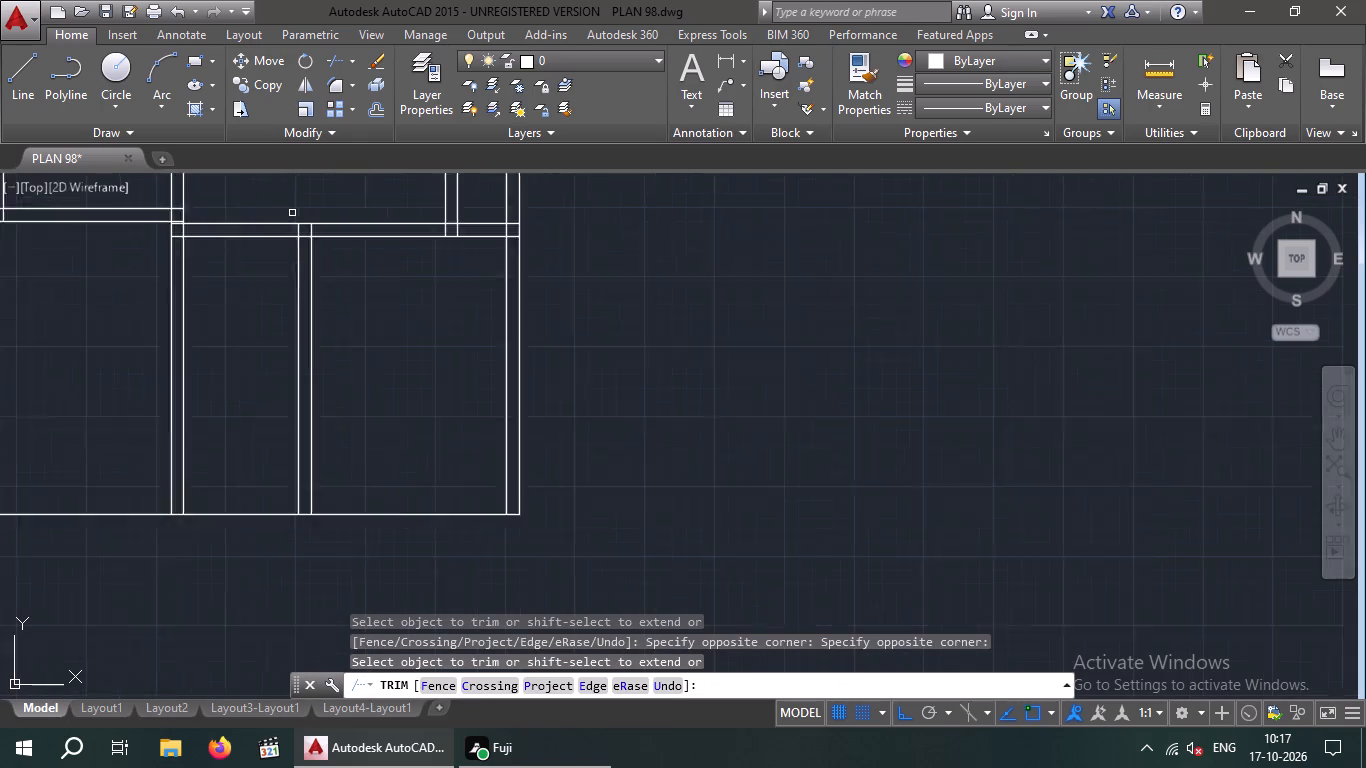
{"action": "key", "text": "Escape"}
{"action": "key", "text": "Escape"}
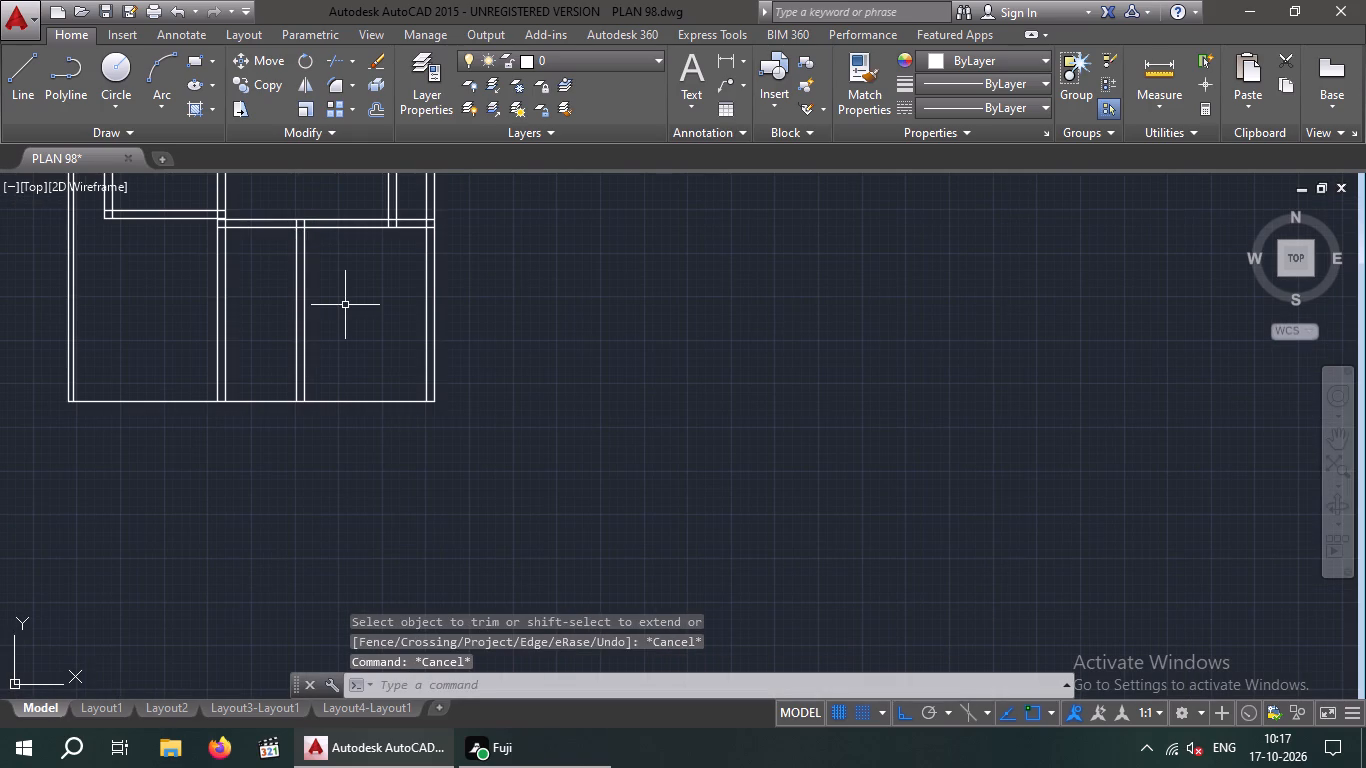
{"action": "key", "text": "Escape"}
Offset the lower line of the horizontal wall above the bottom-right room 12' down.
{"action": "key", "text": "o"}
{"action": "key", "text": "Return"}
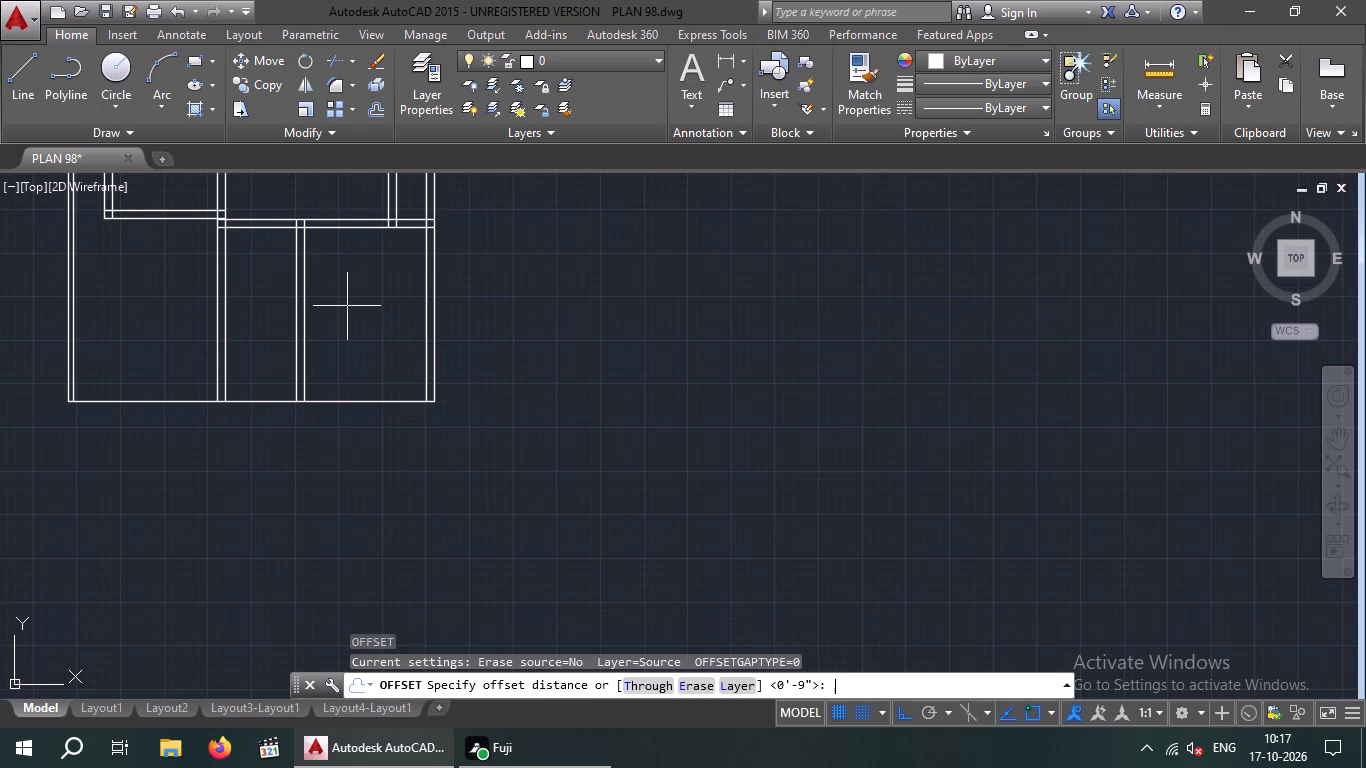
{"action": "type", "text": "12"}
{"action": "key", "text": "apostrophe"}
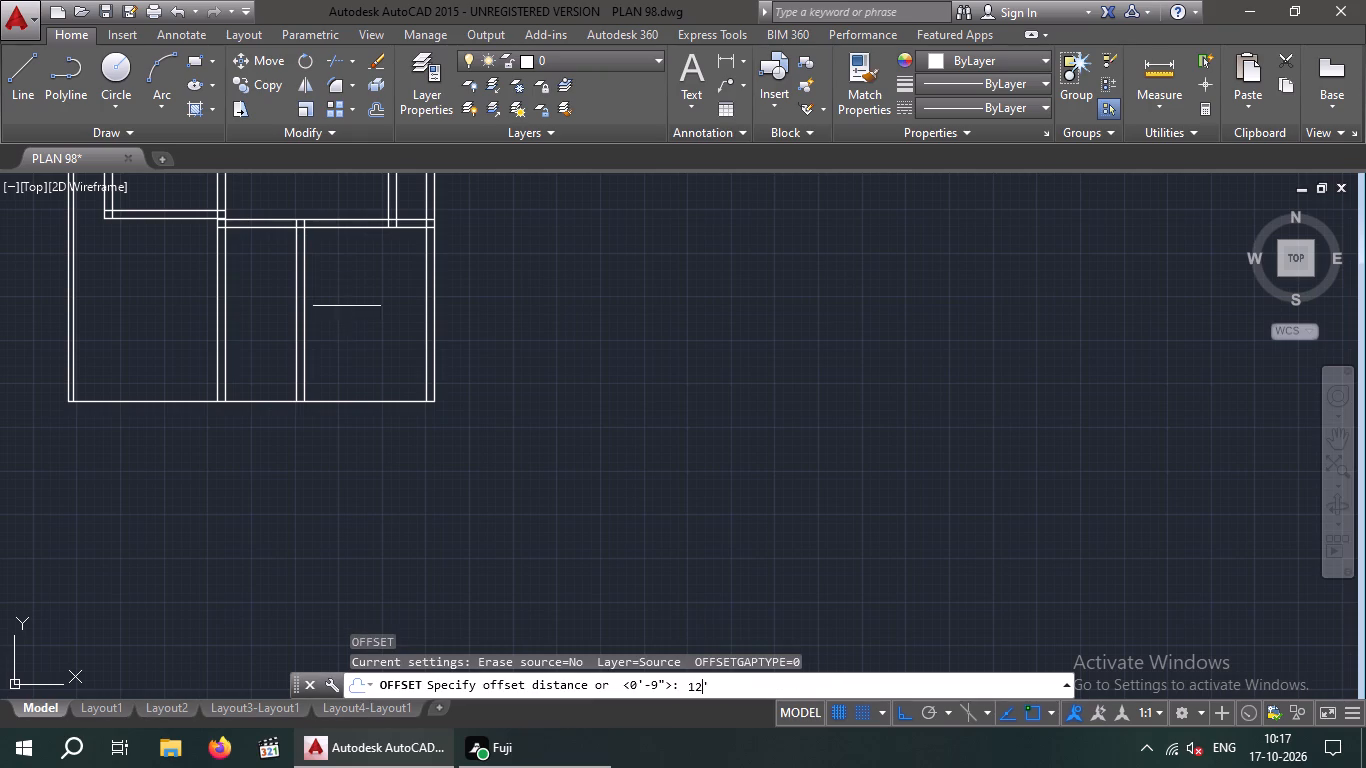
{"action": "key", "text": "Return"}
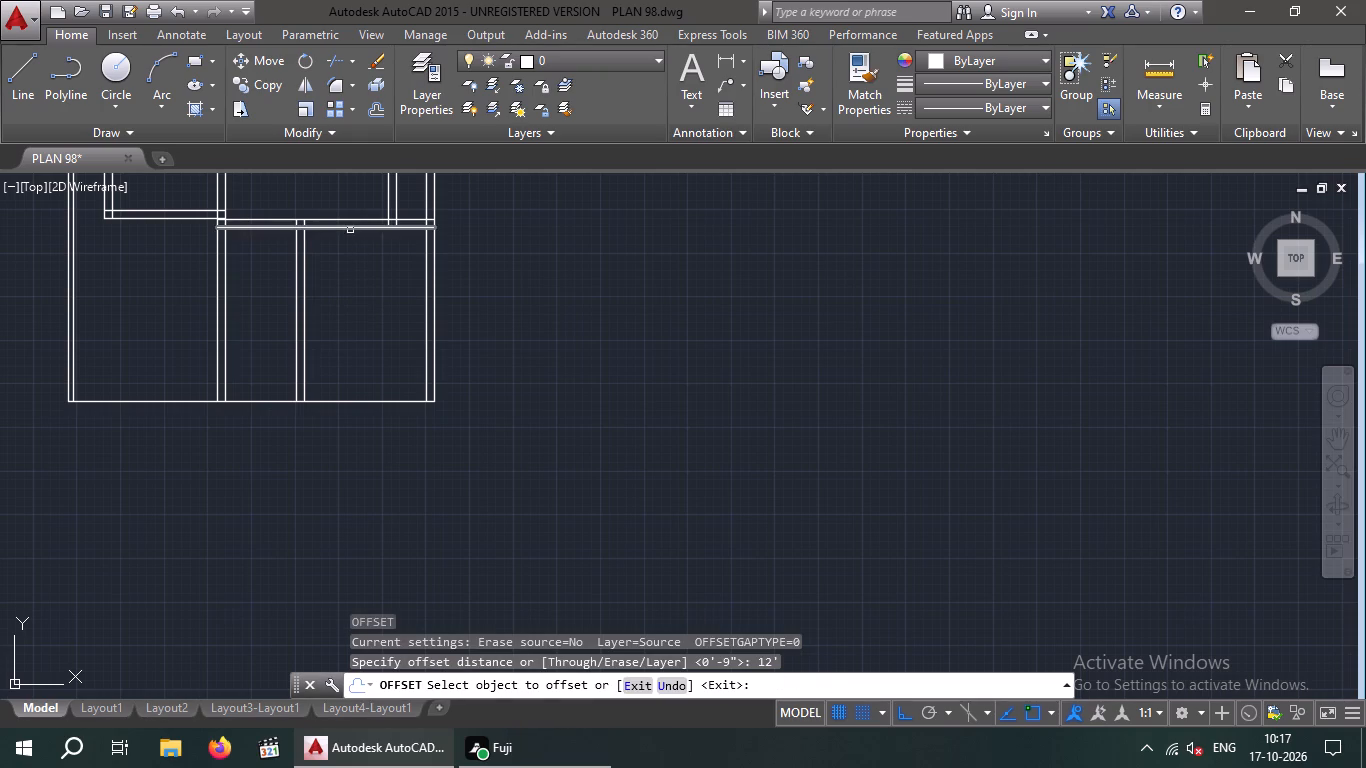
{"action": "left_click", "coordinate": [350, 230]}
{"action": "left_click", "coordinate": [364, 311]}
{"action": "key", "text": "Escape"}
{"action": "key", "text": "Escape"}
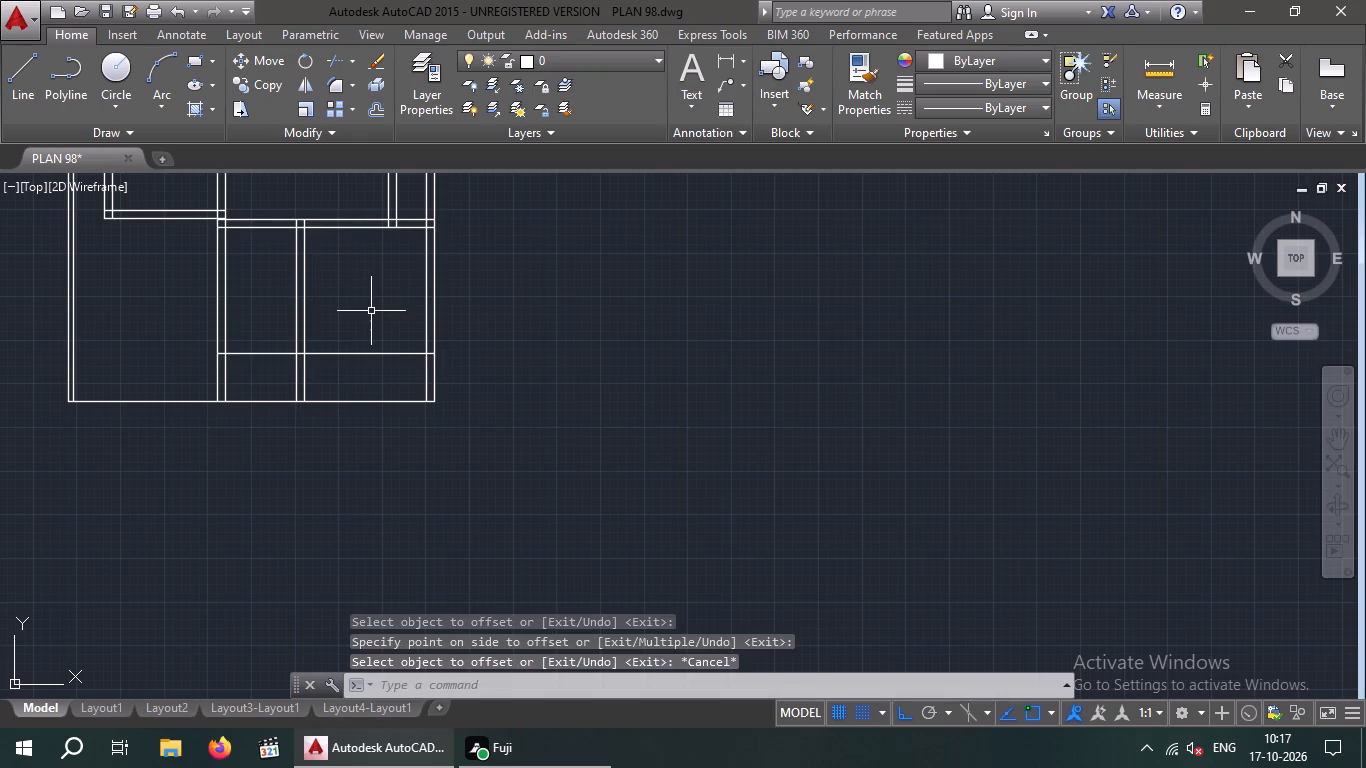
Offset the new horizontal line 9" further down to form the bottom-right room's lower wall.
{"action": "key", "text": "o"}
{"action": "key", "text": "Return"}
{"action": "key", "text": "9"}
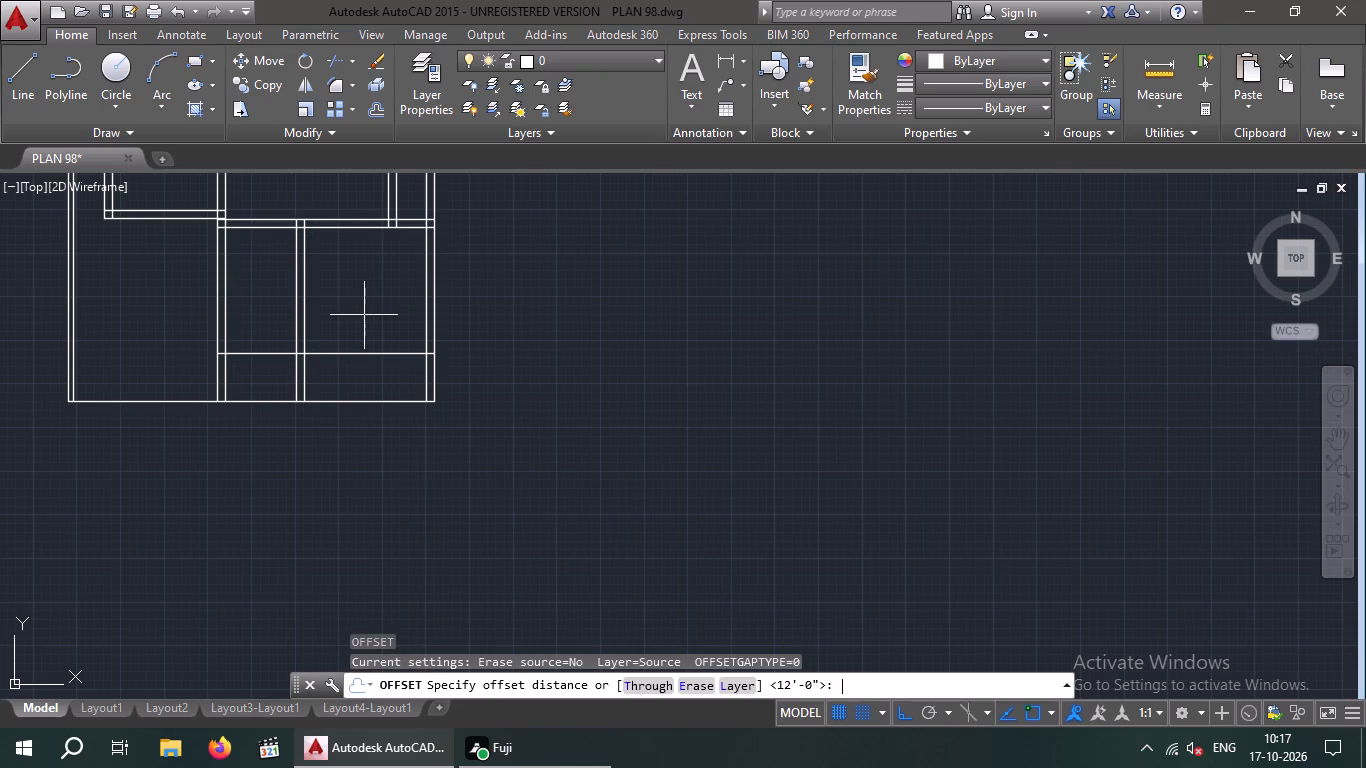
{"action": "key", "text": "shift+quotedbl"}
{"action": "key", "text": "Return"}
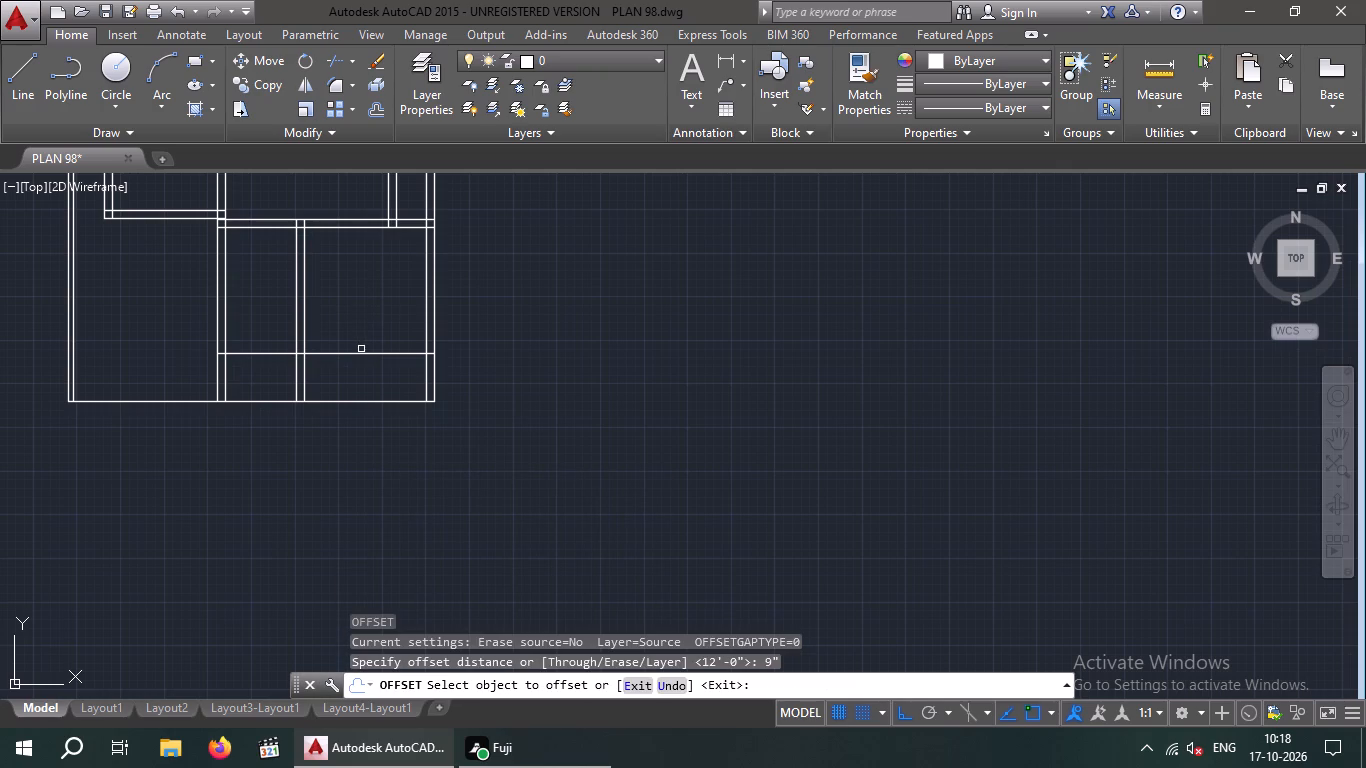
{"action": "left_click", "coordinate": [361, 354]}
{"action": "left_click", "coordinate": [361, 370]}
{"action": "key", "text": "Escape"}
{"action": "key", "text": "Escape"}
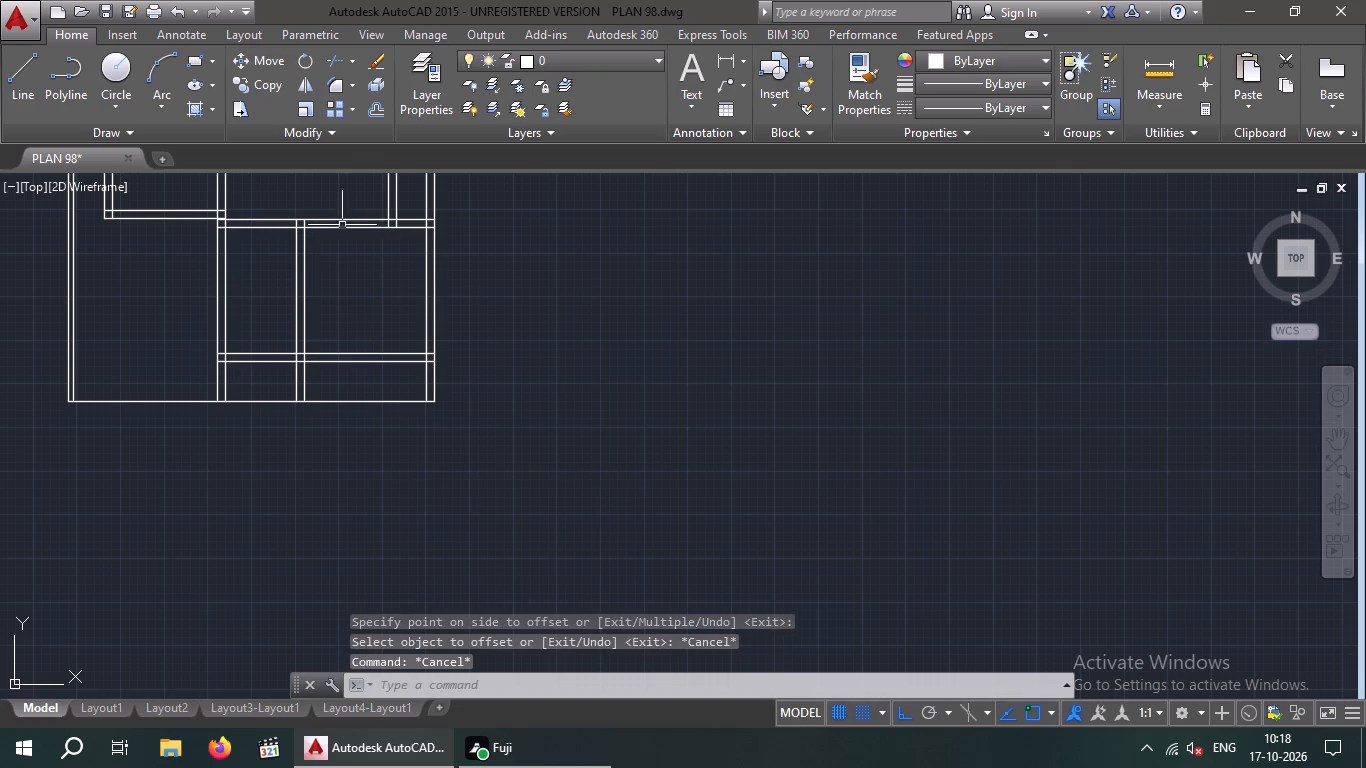
Measure the vertical distance from the bottom-right room's lower wall to the plan's bottom outer line.
{"action": "left_click", "coordinate": [722, 57]}
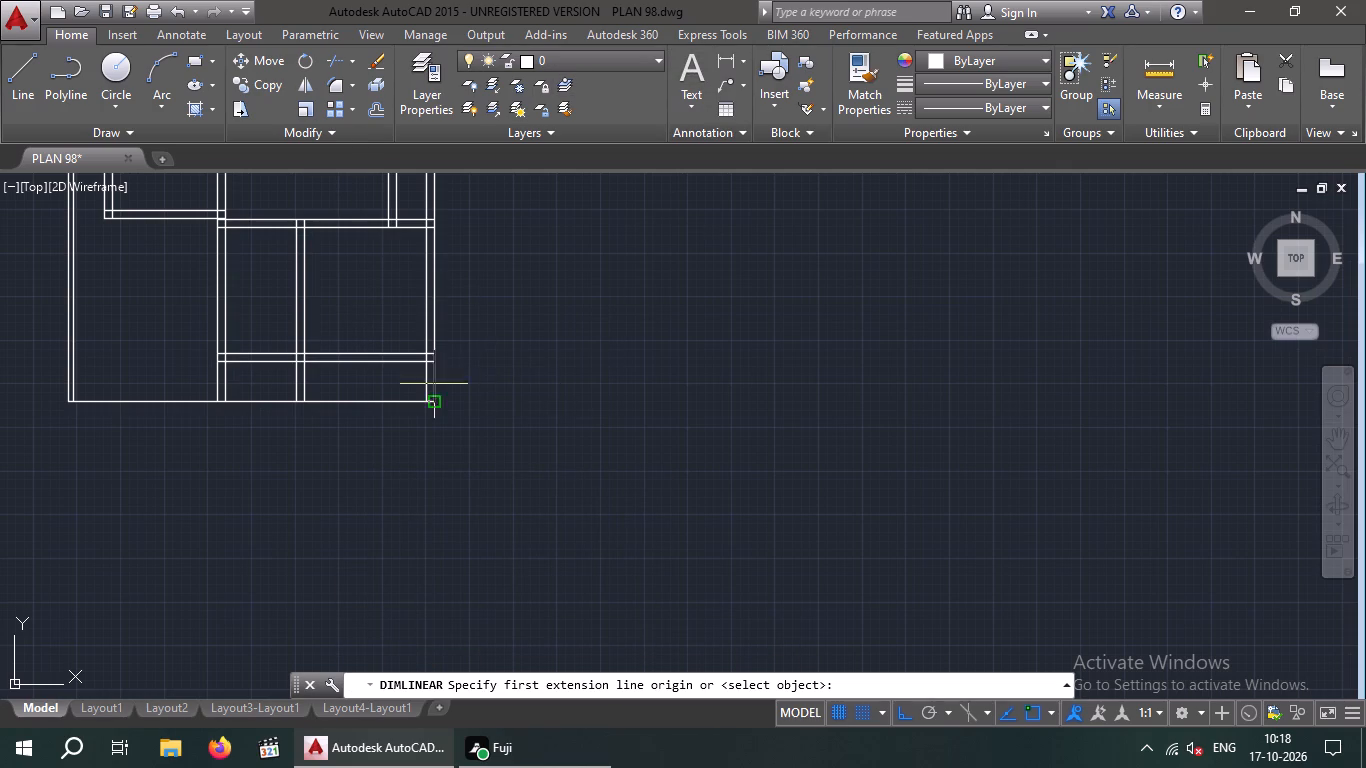
{"action": "scroll", "coordinate": [427, 383], "scroll_direction": "up", "scroll_amount": 6}
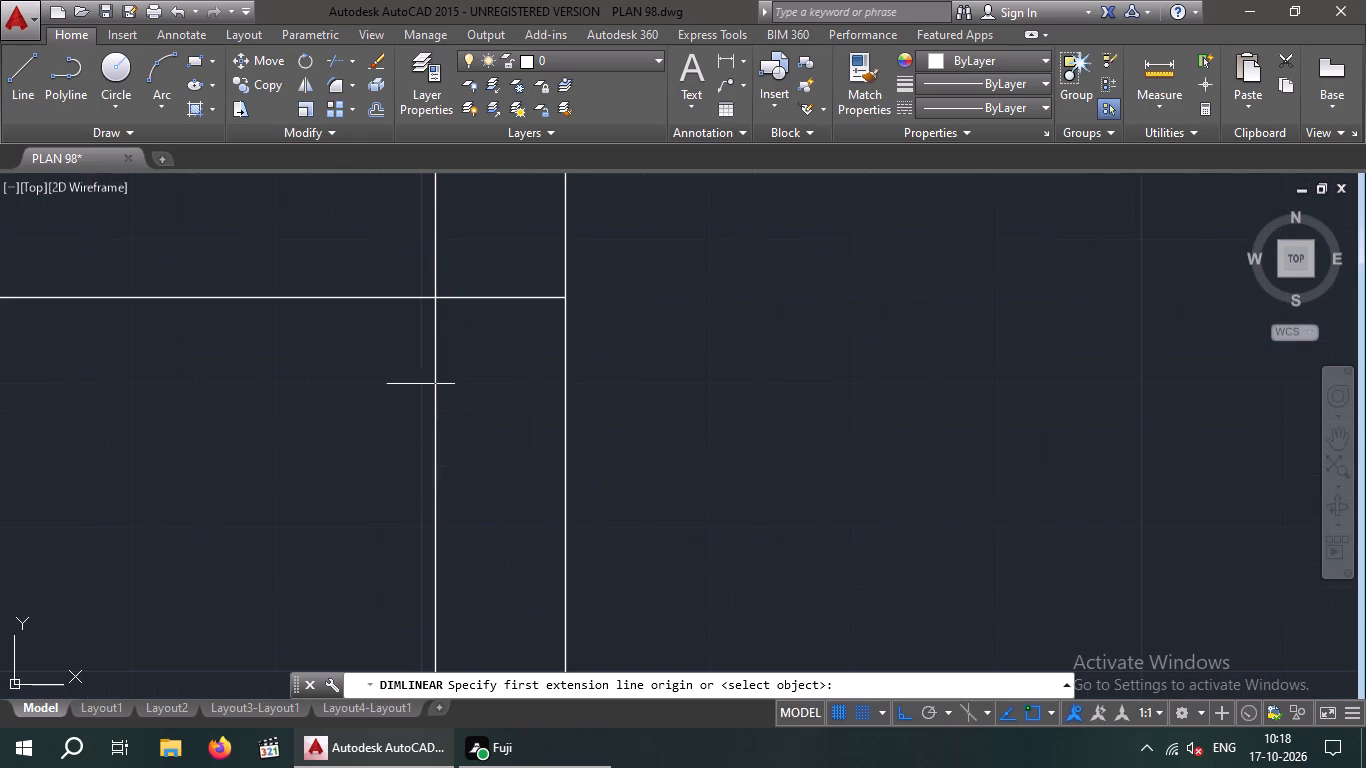
{"action": "scroll", "coordinate": [468, 306], "scroll_direction": "down", "scroll_amount": 2}
{"action": "middle_click", "coordinate": [537, 367]}
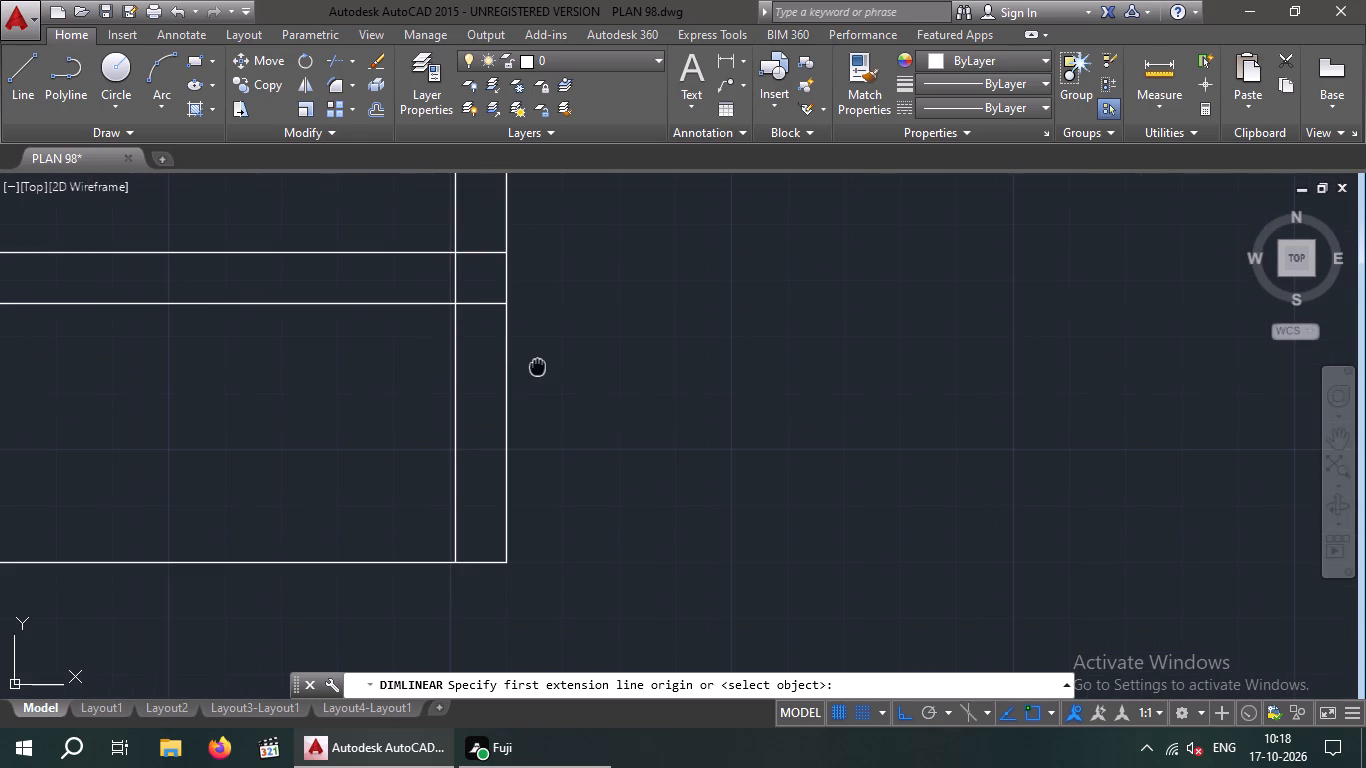
{"action": "middle_click_drag", "start_coordinate": [533, 363], "coordinate": [683, 376]}
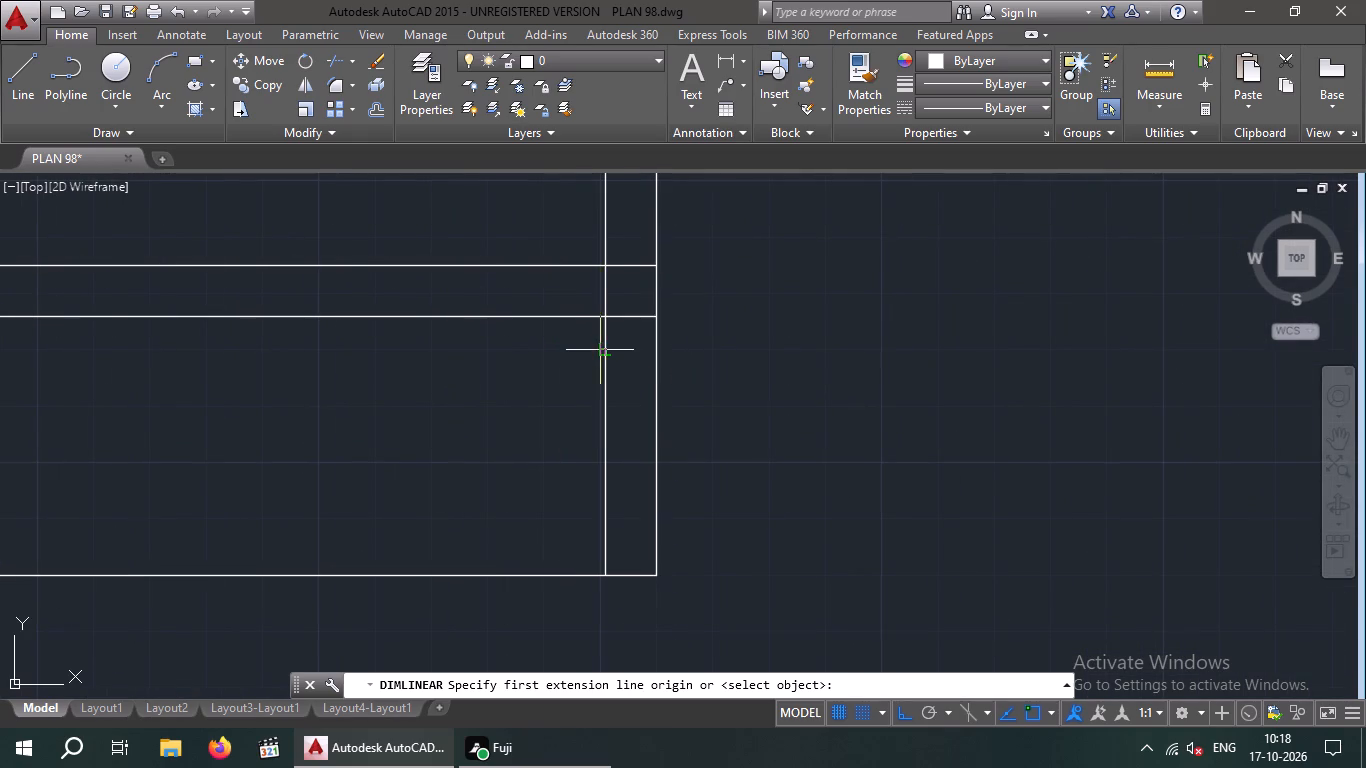
{"action": "scroll", "coordinate": [601, 324], "scroll_direction": "down", "scroll_amount": 3}
{"action": "left_click", "coordinate": [601, 324]}
{"action": "scroll", "coordinate": [586, 367], "scroll_direction": "up", "scroll_amount": 4}
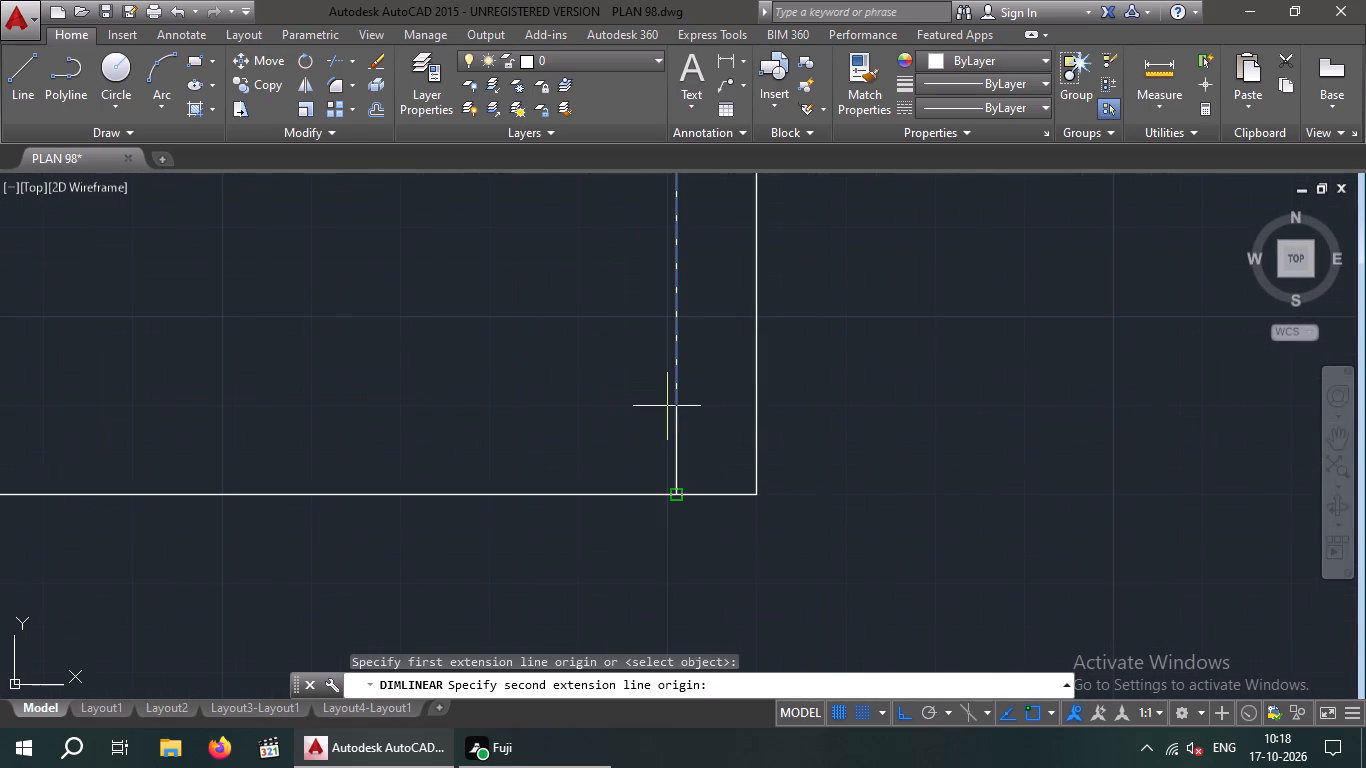
{"action": "left_click", "coordinate": [706, 503]}
{"action": "scroll", "coordinate": [628, 478], "scroll_direction": "down", "scroll_amount": 1}
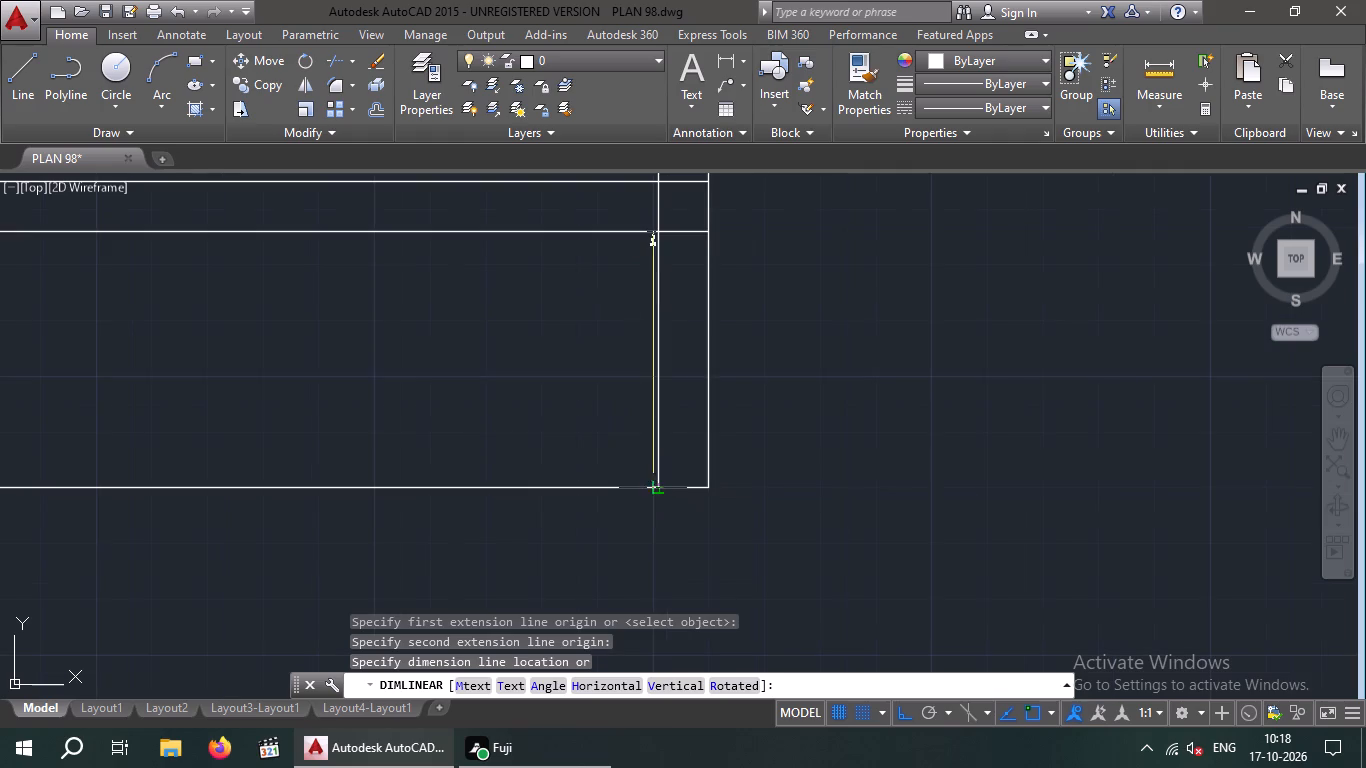
{"action": "key", "text": "Escape"}
{"action": "key", "text": "Escape"}
{"action": "key", "text": "Escape"}
{"action": "key", "text": "Escape"}
{"action": "key", "text": "Escape"}
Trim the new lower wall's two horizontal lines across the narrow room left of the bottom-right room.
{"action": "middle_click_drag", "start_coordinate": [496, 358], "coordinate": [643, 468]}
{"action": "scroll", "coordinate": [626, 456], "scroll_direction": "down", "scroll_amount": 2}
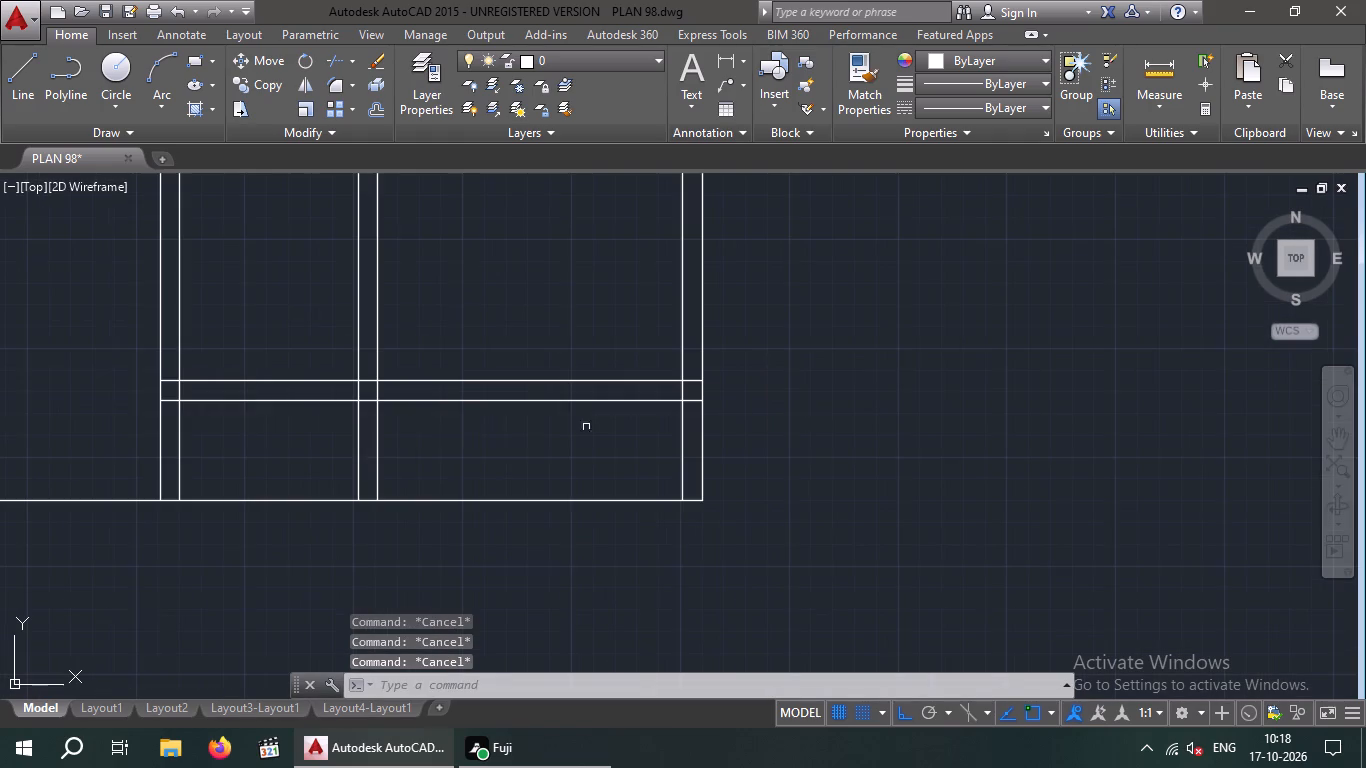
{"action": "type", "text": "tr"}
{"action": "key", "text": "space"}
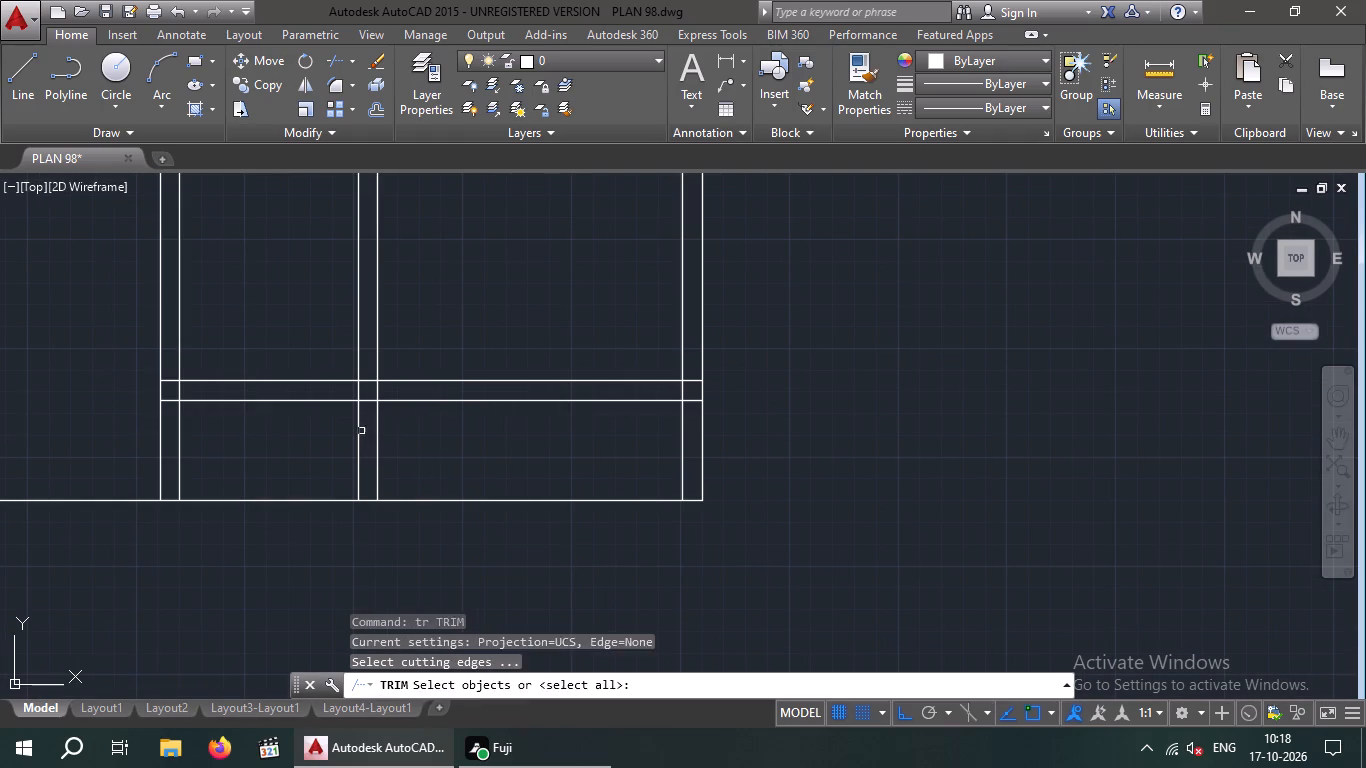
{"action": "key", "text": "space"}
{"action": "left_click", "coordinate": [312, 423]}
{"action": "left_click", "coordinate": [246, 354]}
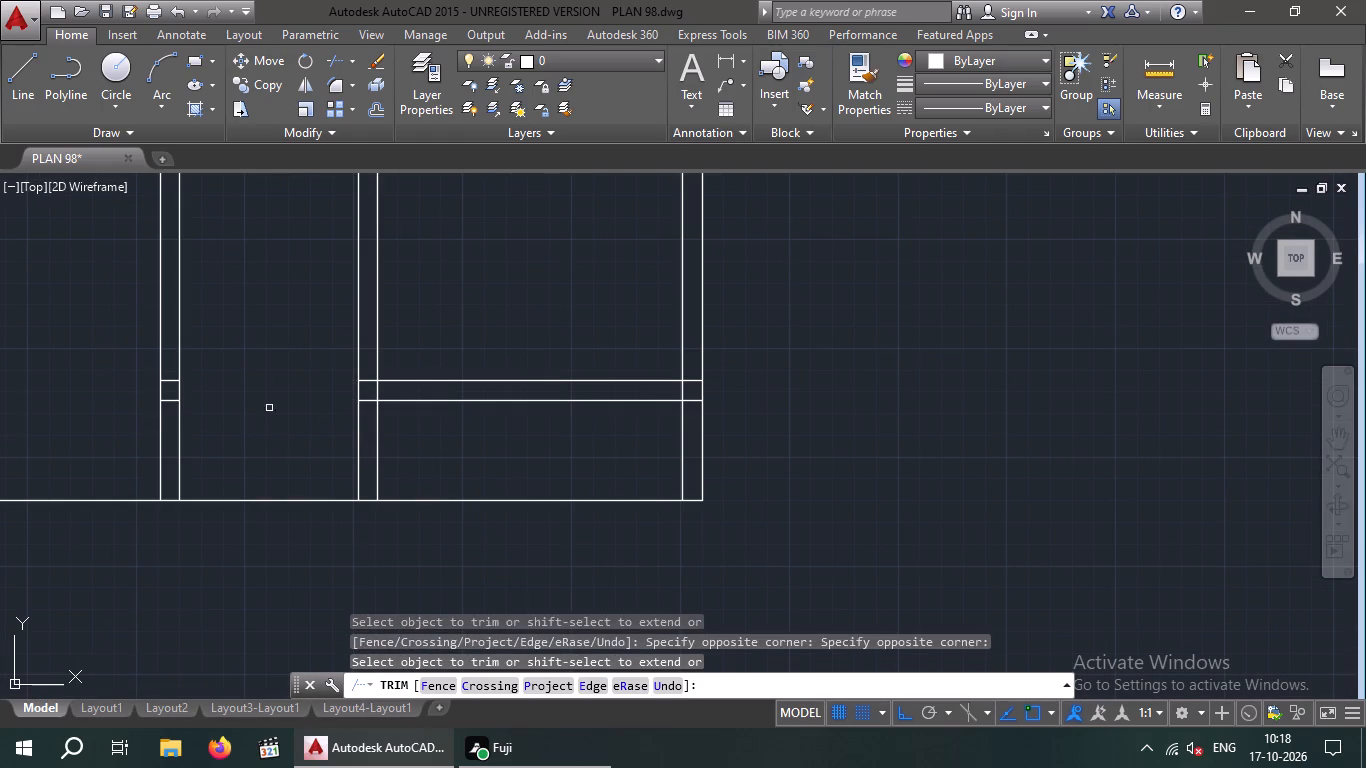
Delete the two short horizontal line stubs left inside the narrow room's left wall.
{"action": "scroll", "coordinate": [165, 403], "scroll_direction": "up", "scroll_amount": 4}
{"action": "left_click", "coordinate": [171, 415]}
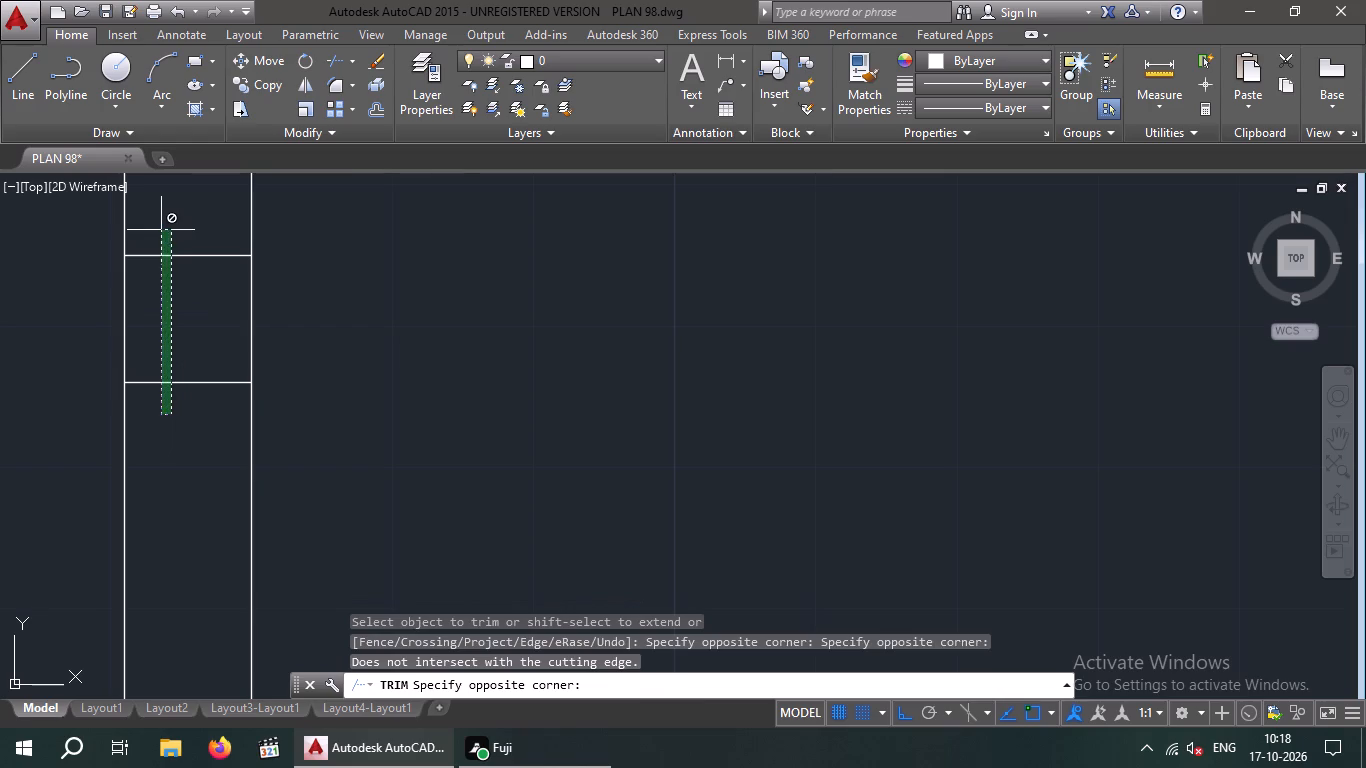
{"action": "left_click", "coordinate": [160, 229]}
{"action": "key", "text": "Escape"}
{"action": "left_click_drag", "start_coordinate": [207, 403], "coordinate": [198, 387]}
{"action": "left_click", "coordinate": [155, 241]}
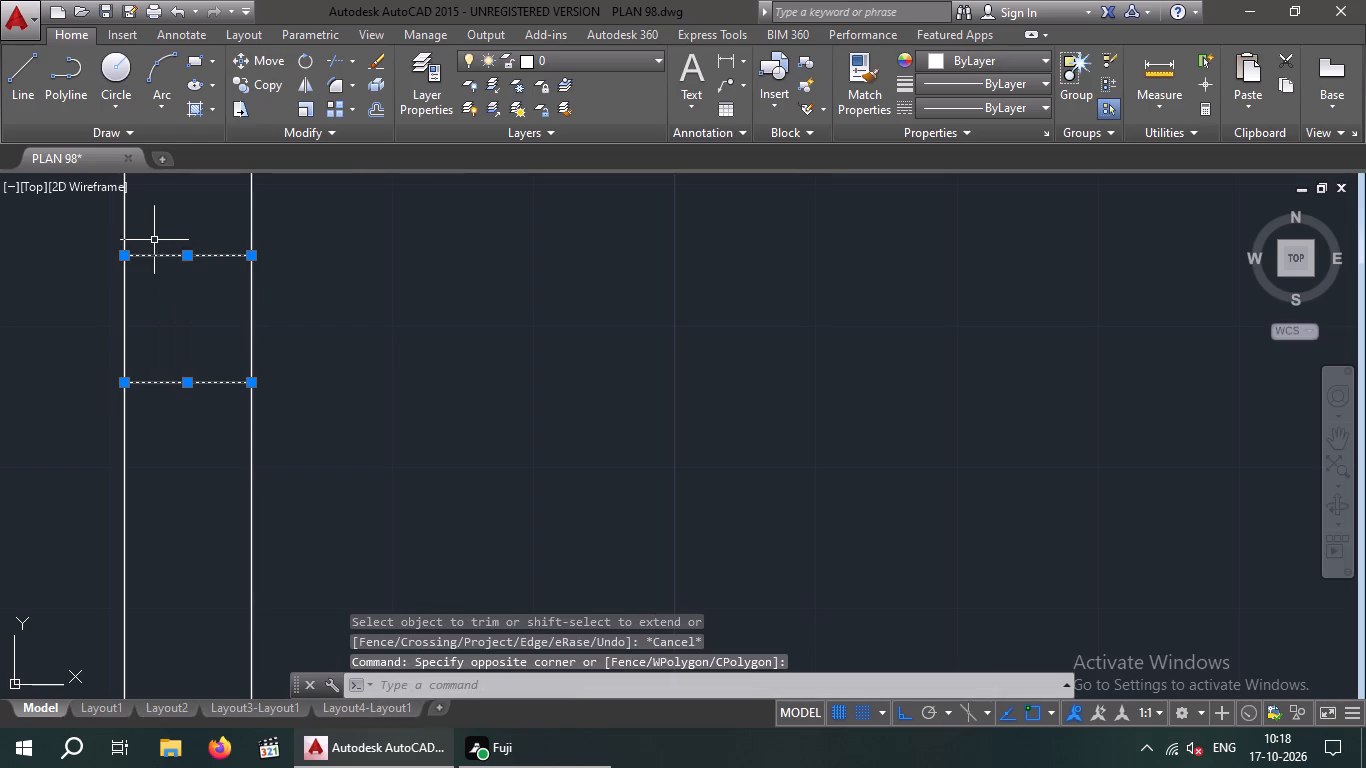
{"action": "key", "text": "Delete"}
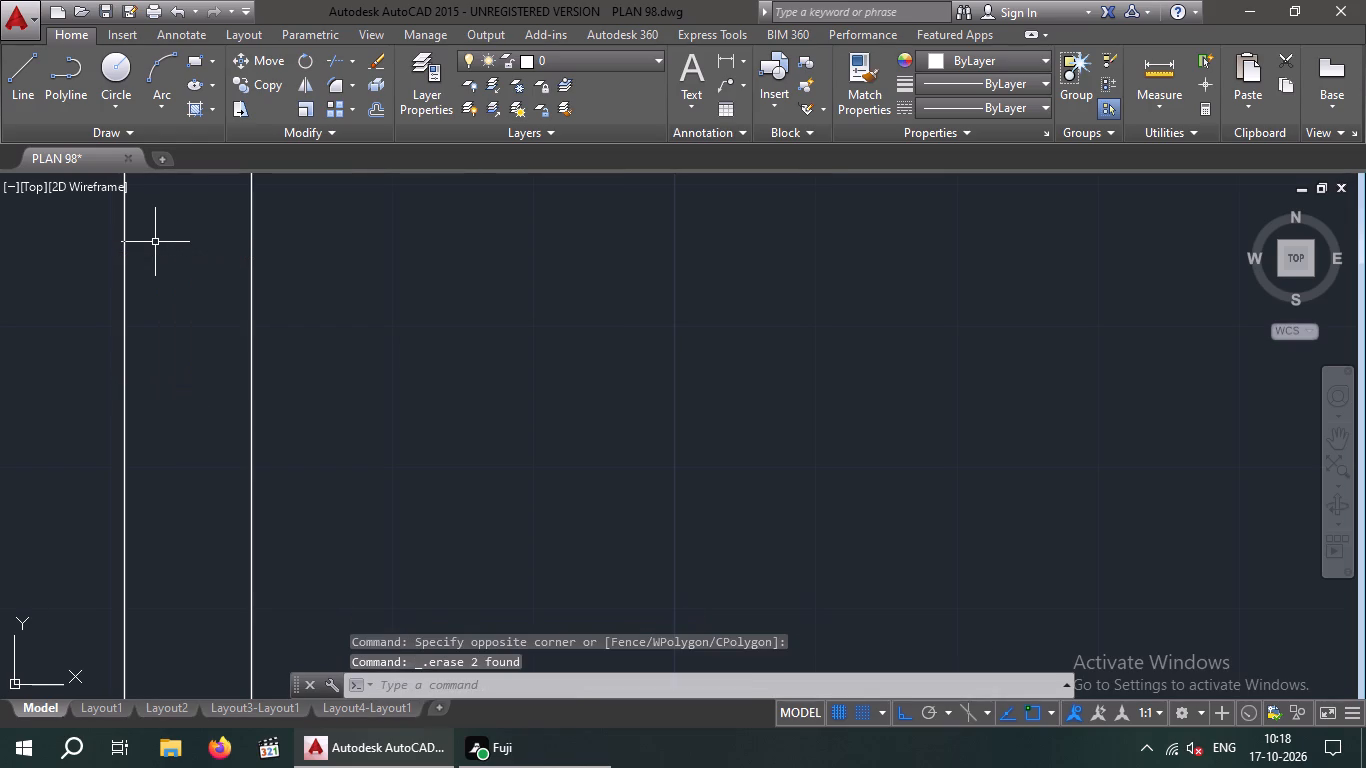
Extend both lines of the bottom-right room's lower wall leftward to the outer line of the narrow room's left wall.
{"action": "scroll", "coordinate": [187, 288], "scroll_direction": "down", "scroll_amount": 2}
{"action": "middle_click_drag", "start_coordinate": [198, 297], "coordinate": [0, 350]}
{"action": "scroll", "coordinate": [1, 335], "scroll_direction": "up", "scroll_amount": 1}
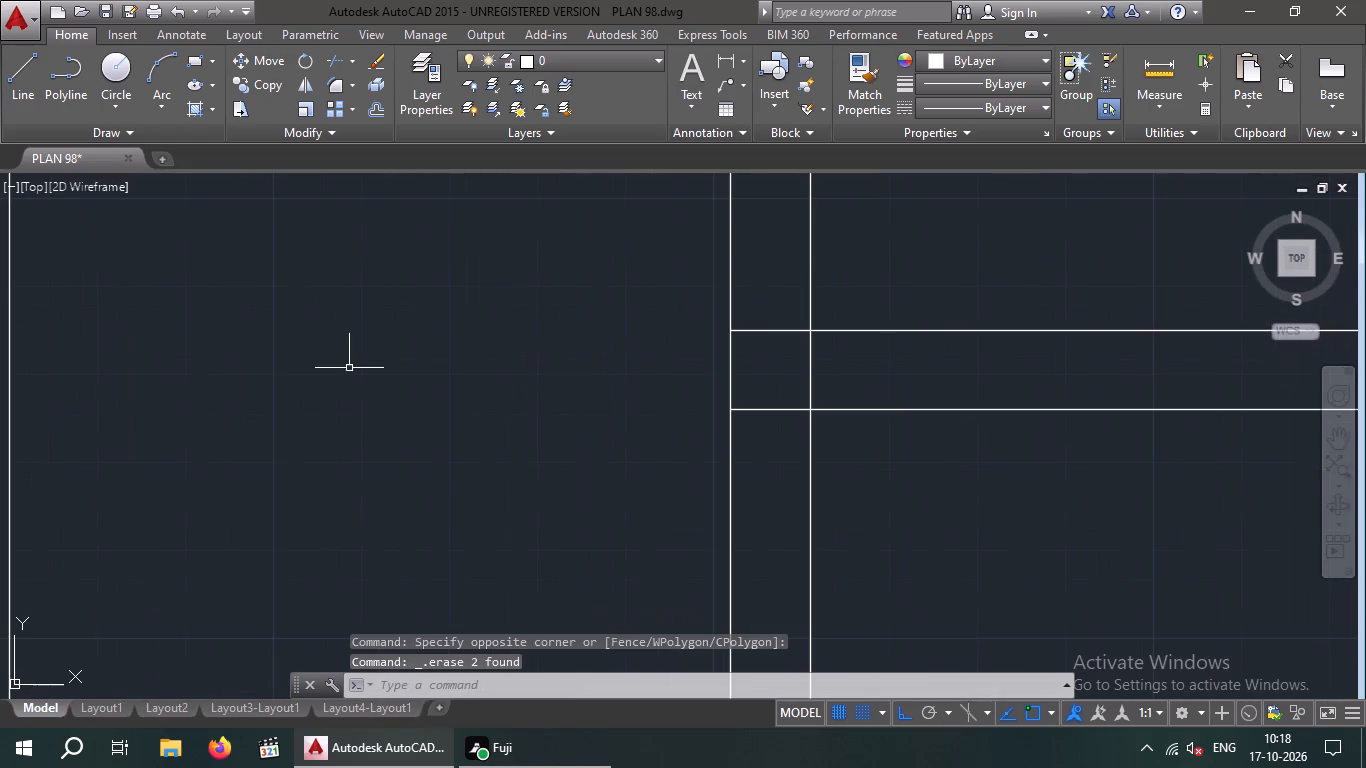
{"action": "middle_click_drag", "start_coordinate": [362, 378], "coordinate": [176, 443]}
{"action": "scroll", "coordinate": [238, 394], "scroll_direction": "down", "scroll_amount": 4}
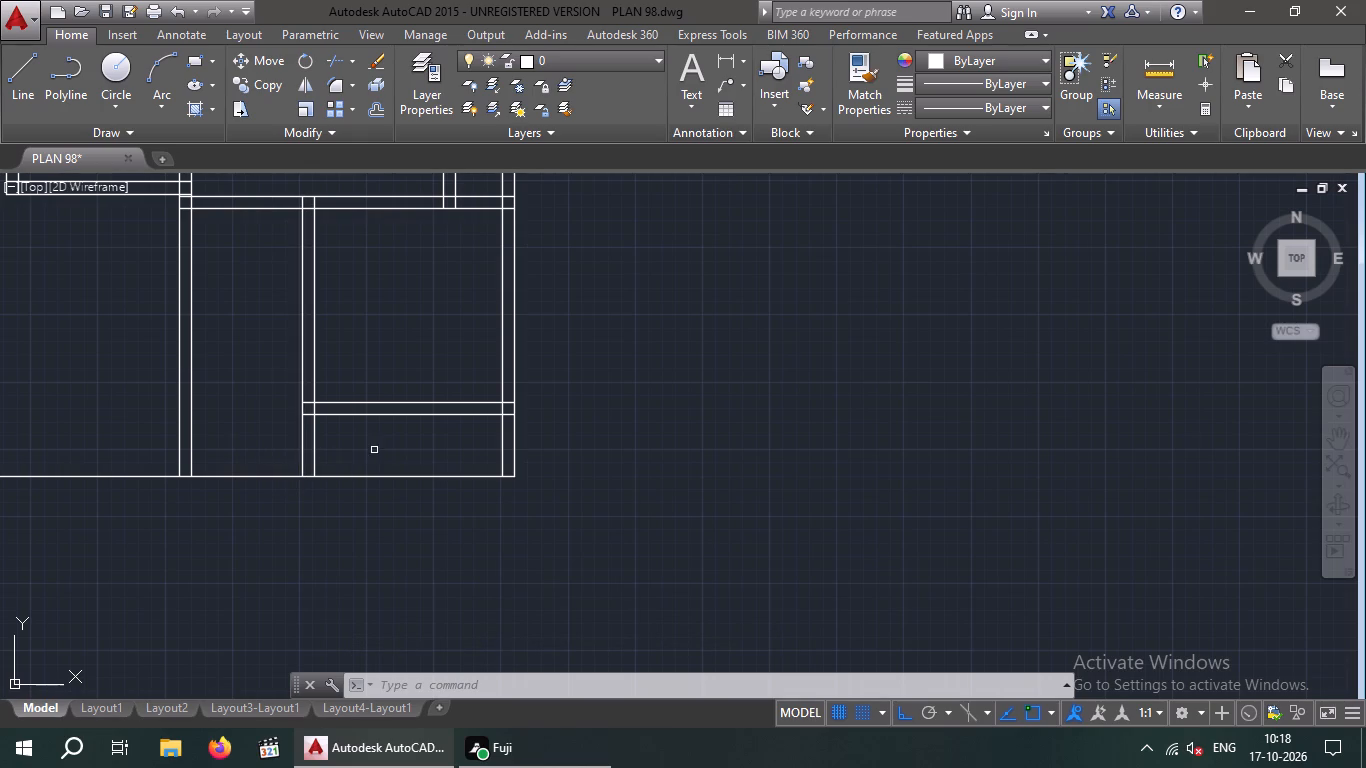
{"action": "key", "text": "Escape"}
{"action": "key", "text": "Escape"}
{"action": "key", "text": "t"}
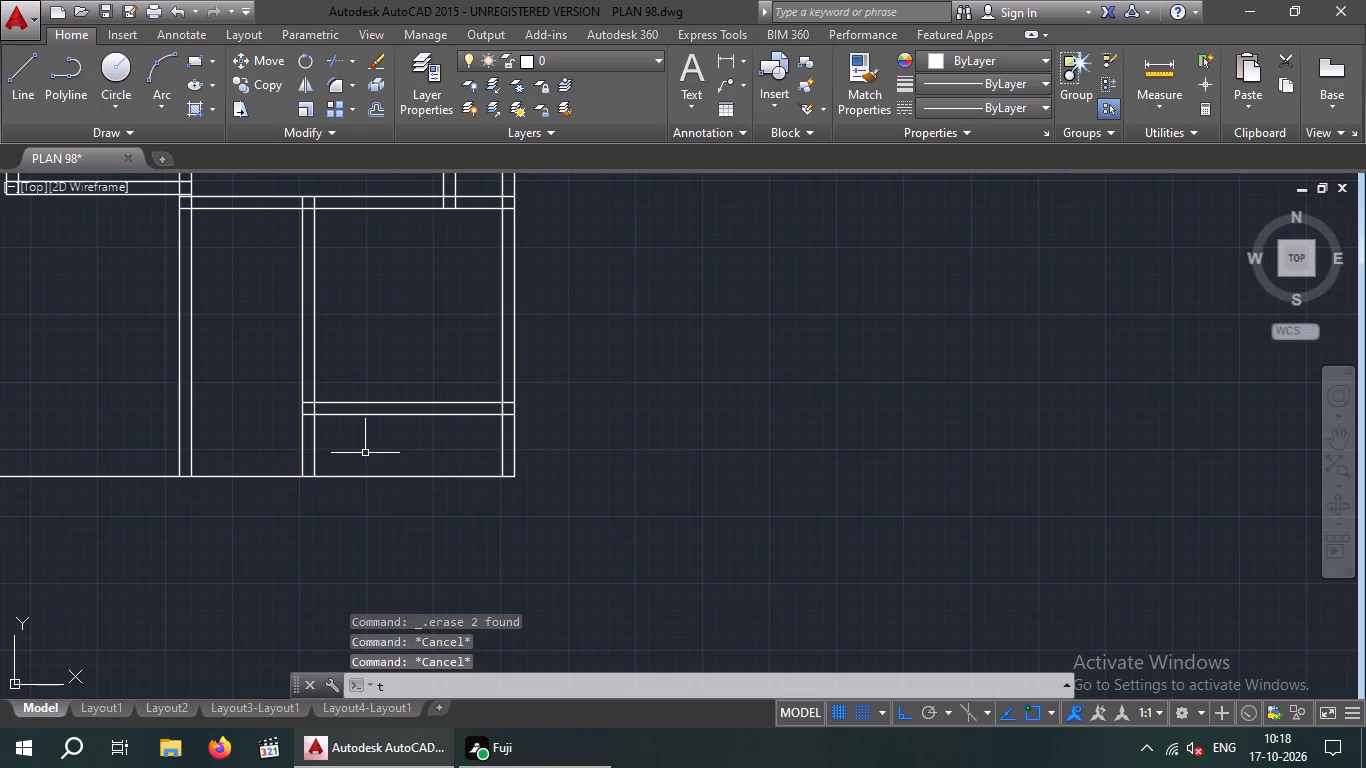
{"action": "key", "text": "Escape"}
{"action": "type", "text": "ex"}
{"action": "key", "text": "space"}
{"action": "key", "text": "space"}
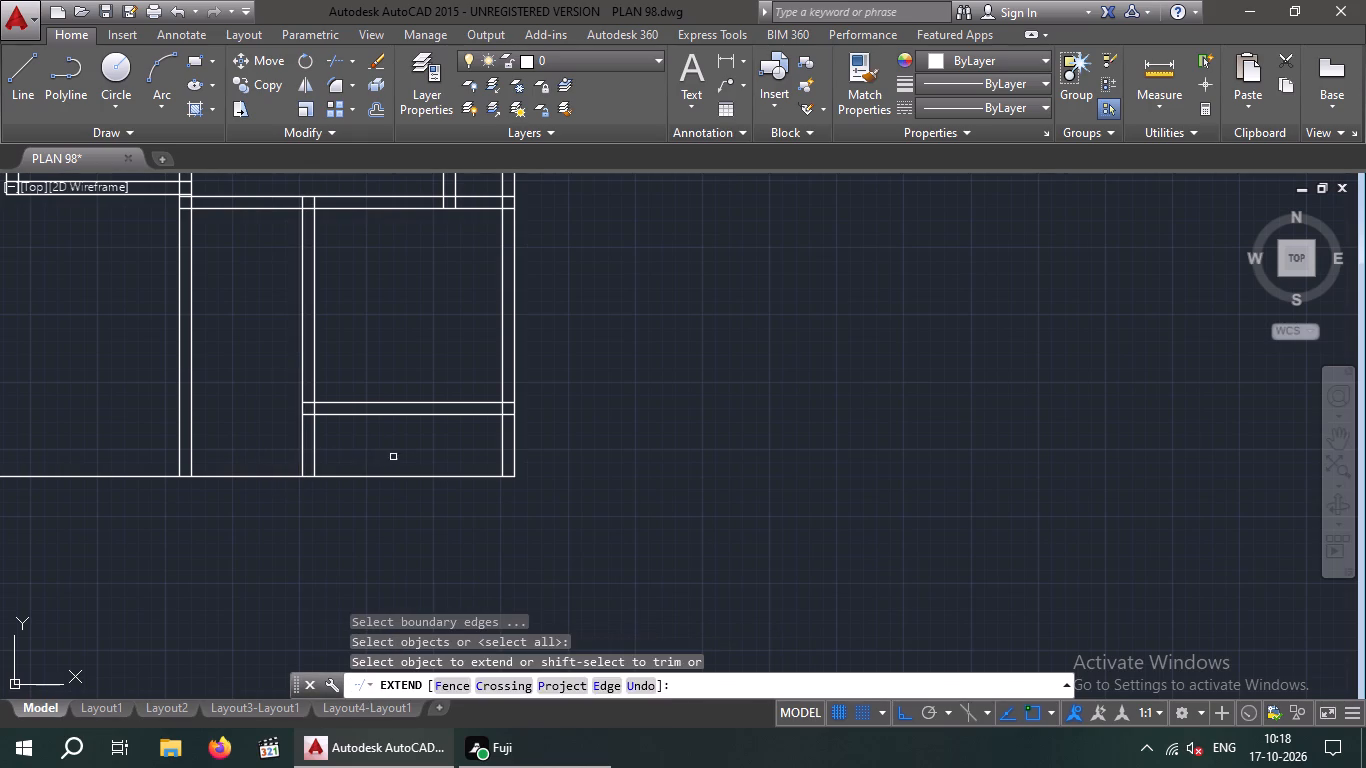
{"action": "left_click_drag", "start_coordinate": [397, 452], "coordinate": [369, 441]}
{"action": "left_click", "coordinate": [326, 340]}
{"action": "left_click_drag", "start_coordinate": [376, 443], "coordinate": [330, 361]}
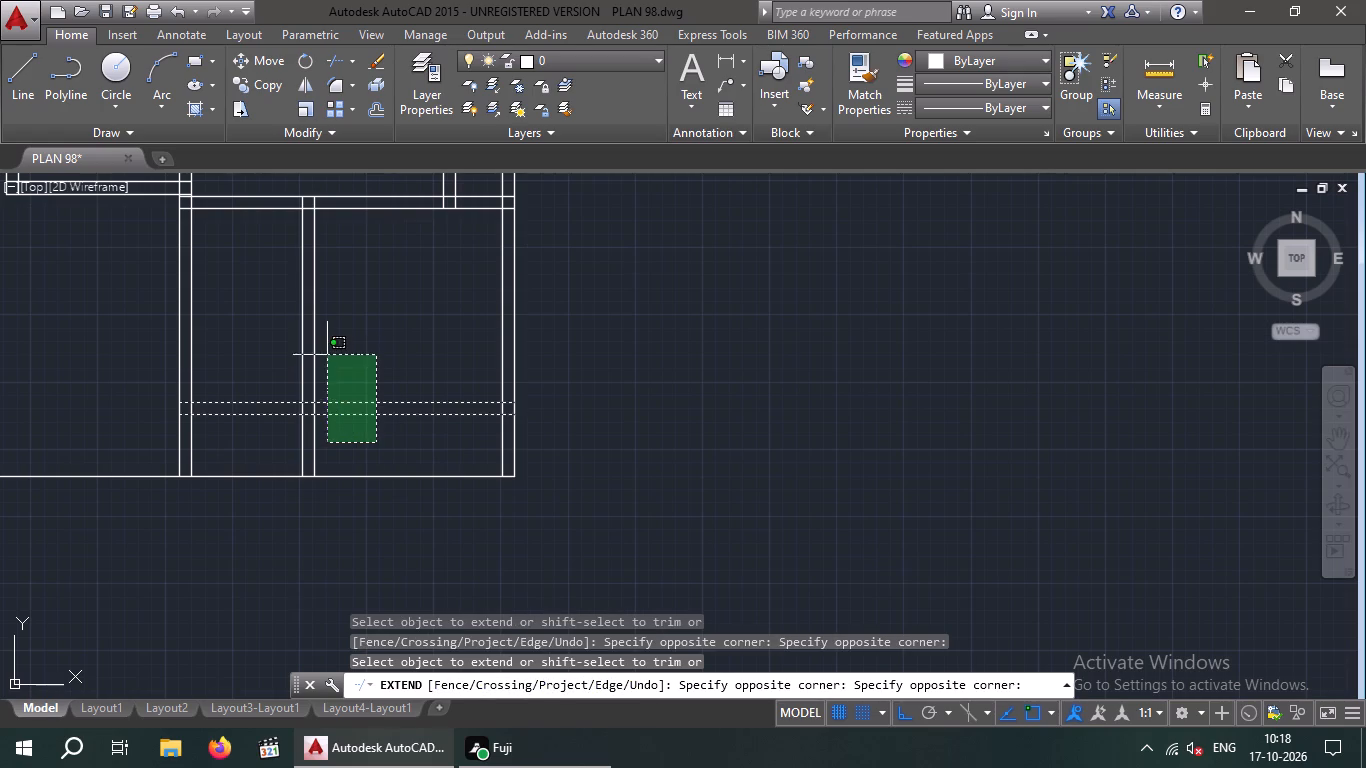
{"action": "left_click", "coordinate": [326, 345]}
{"action": "key", "text": "Escape"}
{"action": "key", "text": "Escape"}
Trim the lines of the narrow room's left wall and of the partition where they continue below the lower wall.
{"action": "type", "text": "tr"}
{"action": "key", "text": "space"}
{"action": "key", "text": "space"}
{"action": "scroll", "coordinate": [341, 452], "scroll_direction": "up", "scroll_amount": 3}
{"action": "scroll", "coordinate": [343, 436], "scroll_direction": "down", "scroll_amount": 2}
{"action": "middle_click_drag", "start_coordinate": [344, 433], "coordinate": [517, 437]}
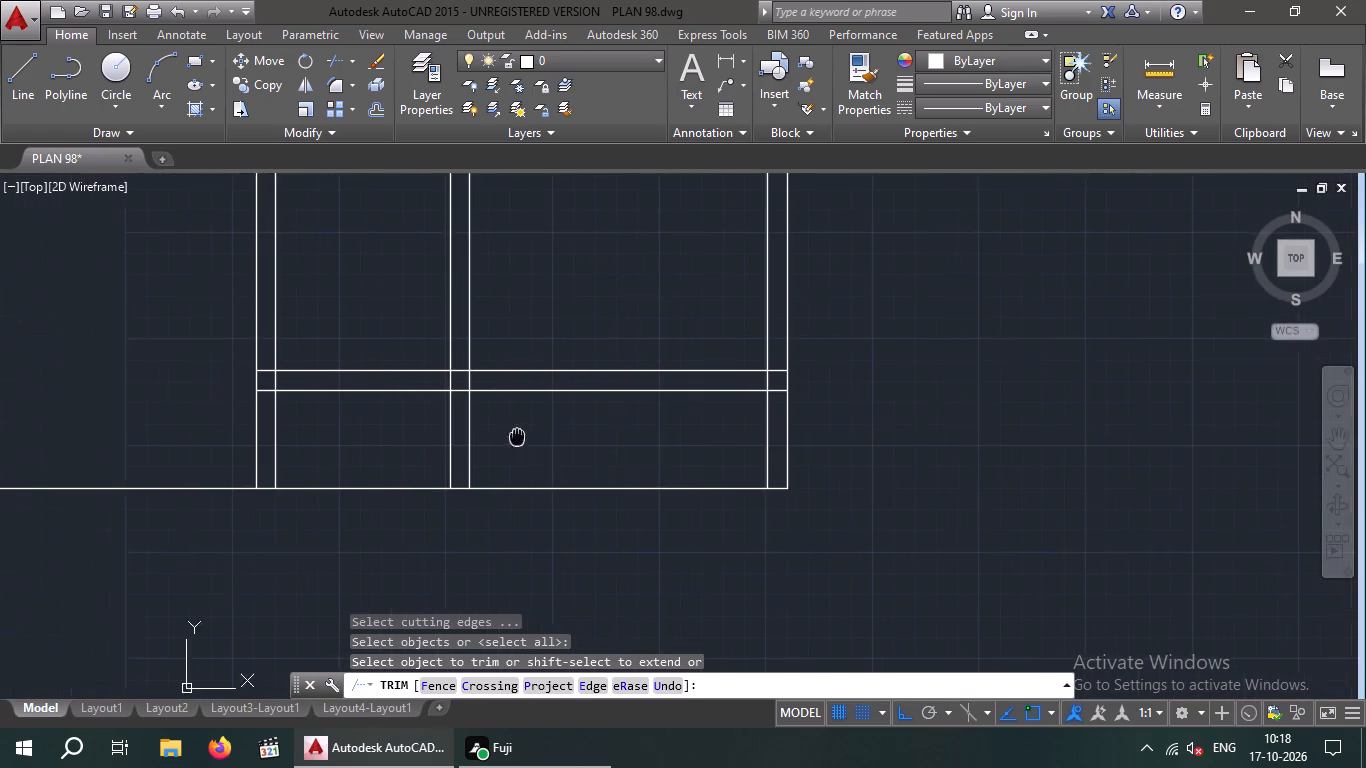
{"action": "middle_click_drag", "start_coordinate": [517, 437], "coordinate": [522, 438]}
{"action": "left_click_drag", "start_coordinate": [542, 427], "coordinate": [375, 440]}
{"action": "left_click", "coordinate": [231, 446]}
{"action": "scroll", "coordinate": [254, 437], "scroll_direction": "down", "scroll_amount": 1}
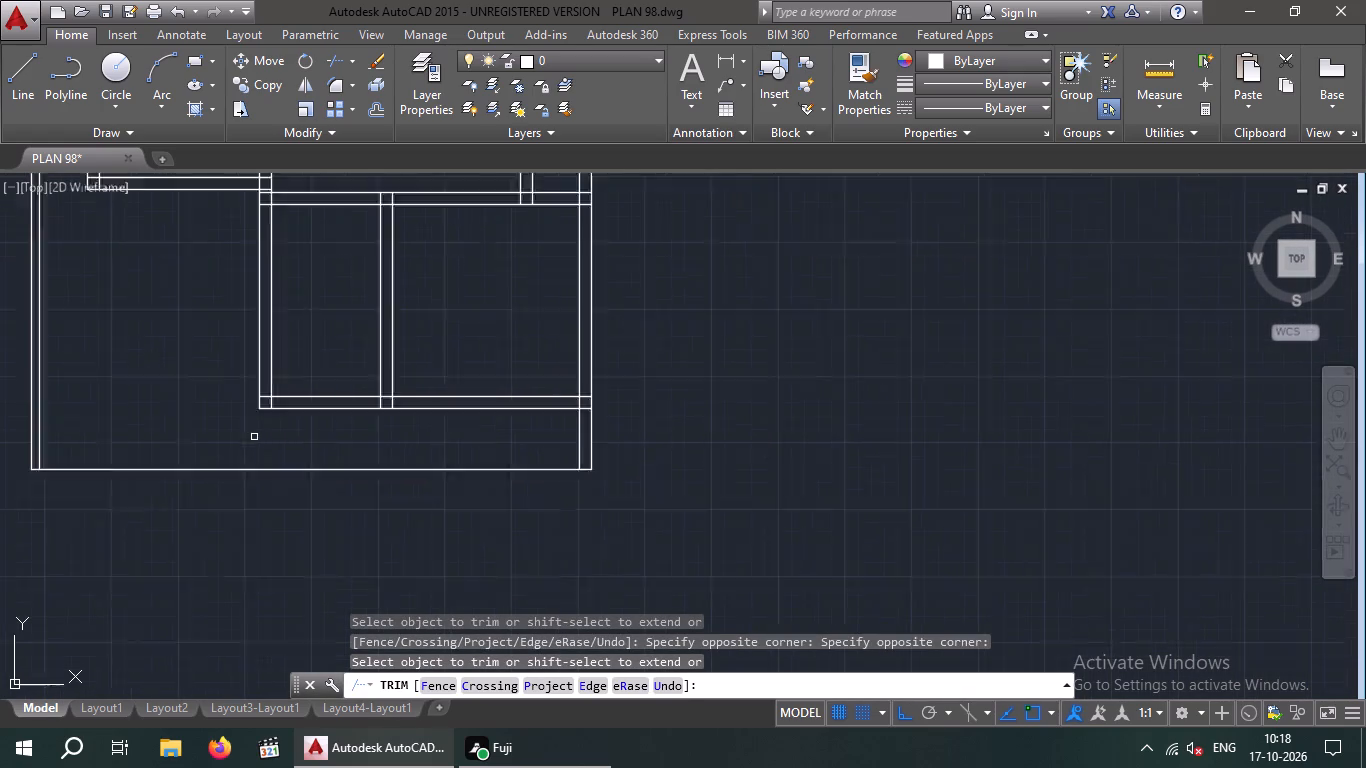
{"action": "scroll", "coordinate": [254, 437], "scroll_direction": "down", "scroll_amount": 1}
{"action": "middle_click_drag", "start_coordinate": [364, 527], "coordinate": [409, 609]}
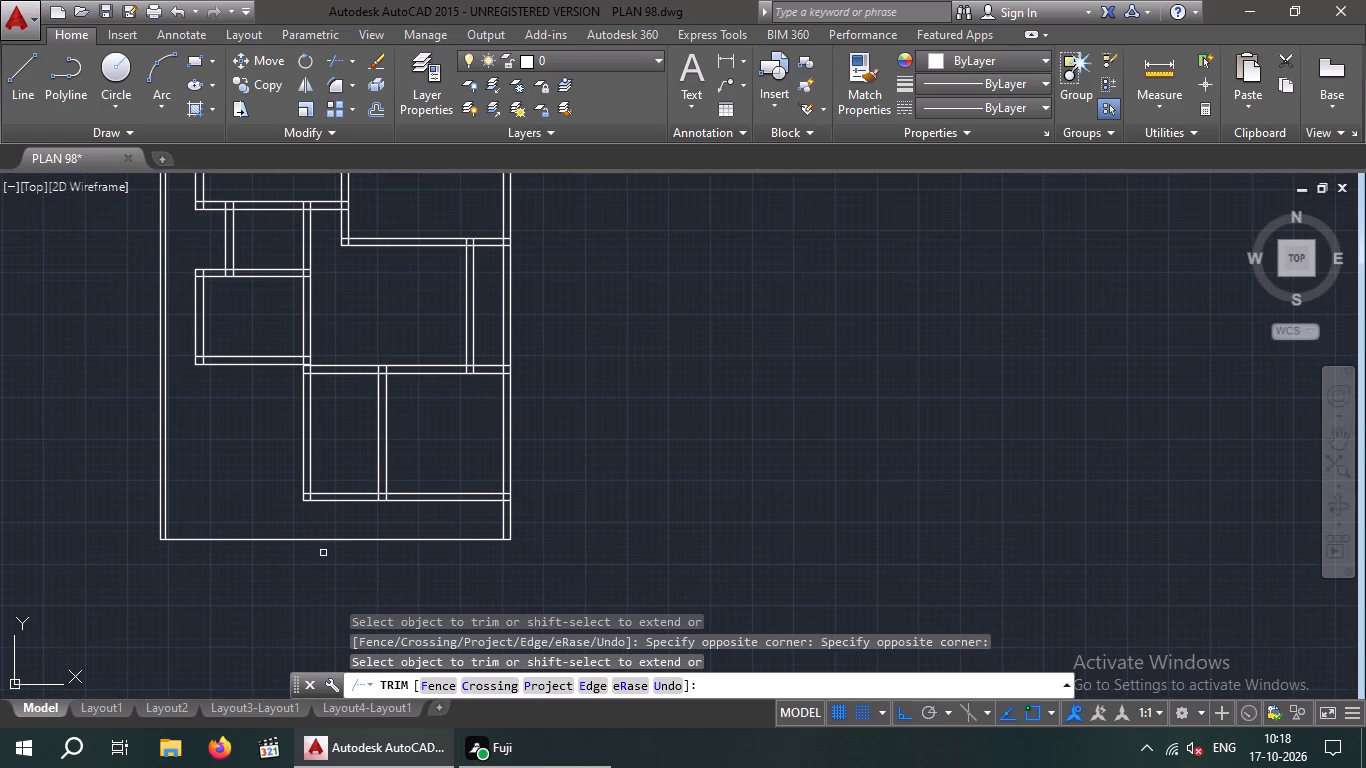
{"action": "key", "text": "Escape"}
{"action": "key", "text": "Escape"}
Offset the plan's bottom outer line 6" upward to form the bottom boundary wall.
{"action": "key", "text": "o"}
{"action": "key", "text": "Return"}
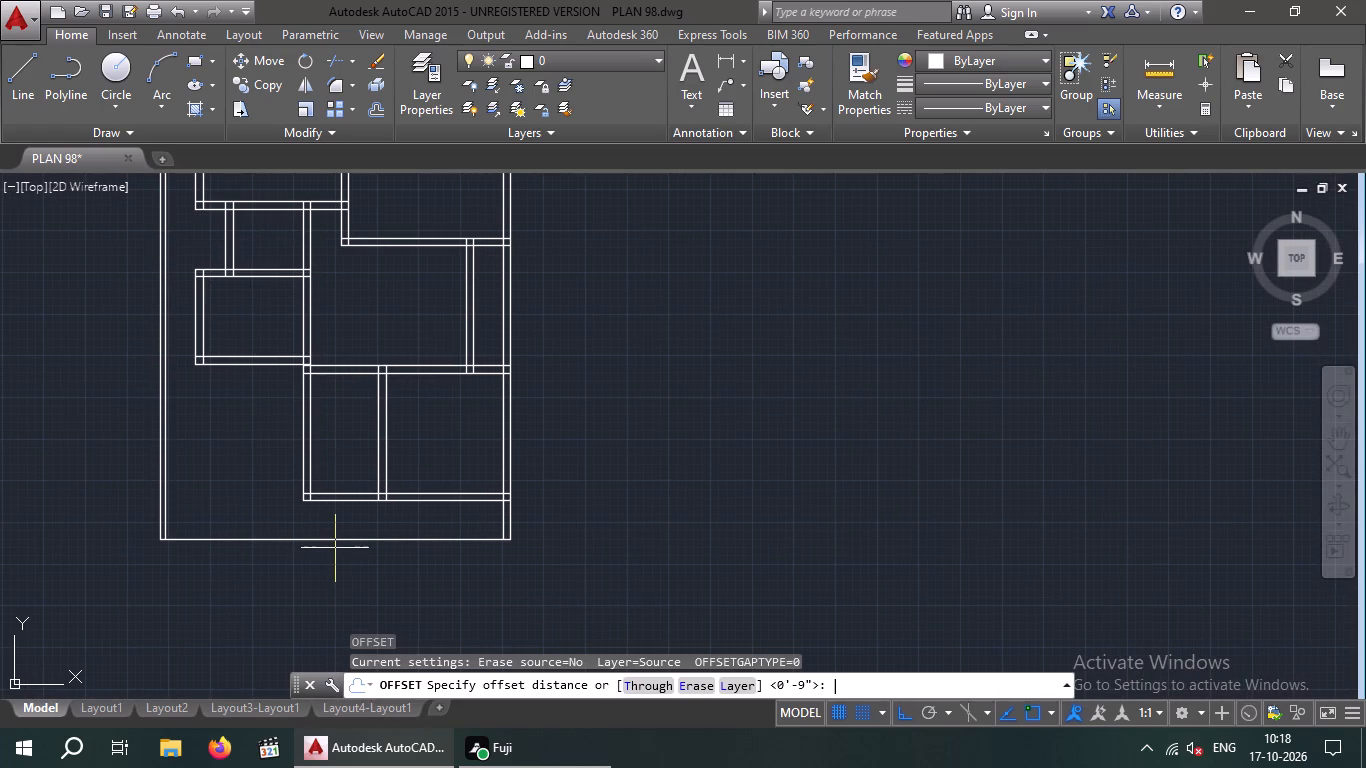
{"action": "key", "text": "6"}
{"action": "key", "text": "shift+quotedbl"}
{"action": "key", "text": "Return"}
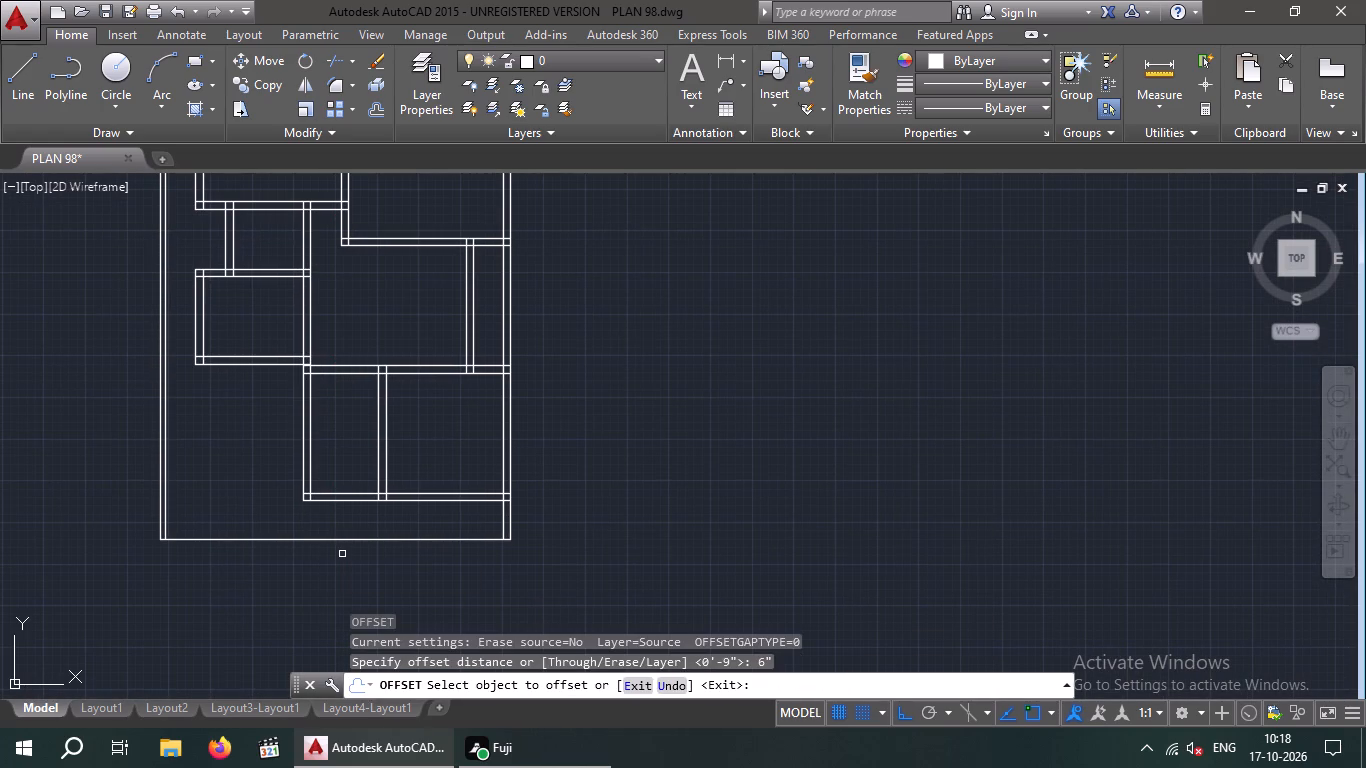
{"action": "left_click", "coordinate": [365, 541]}
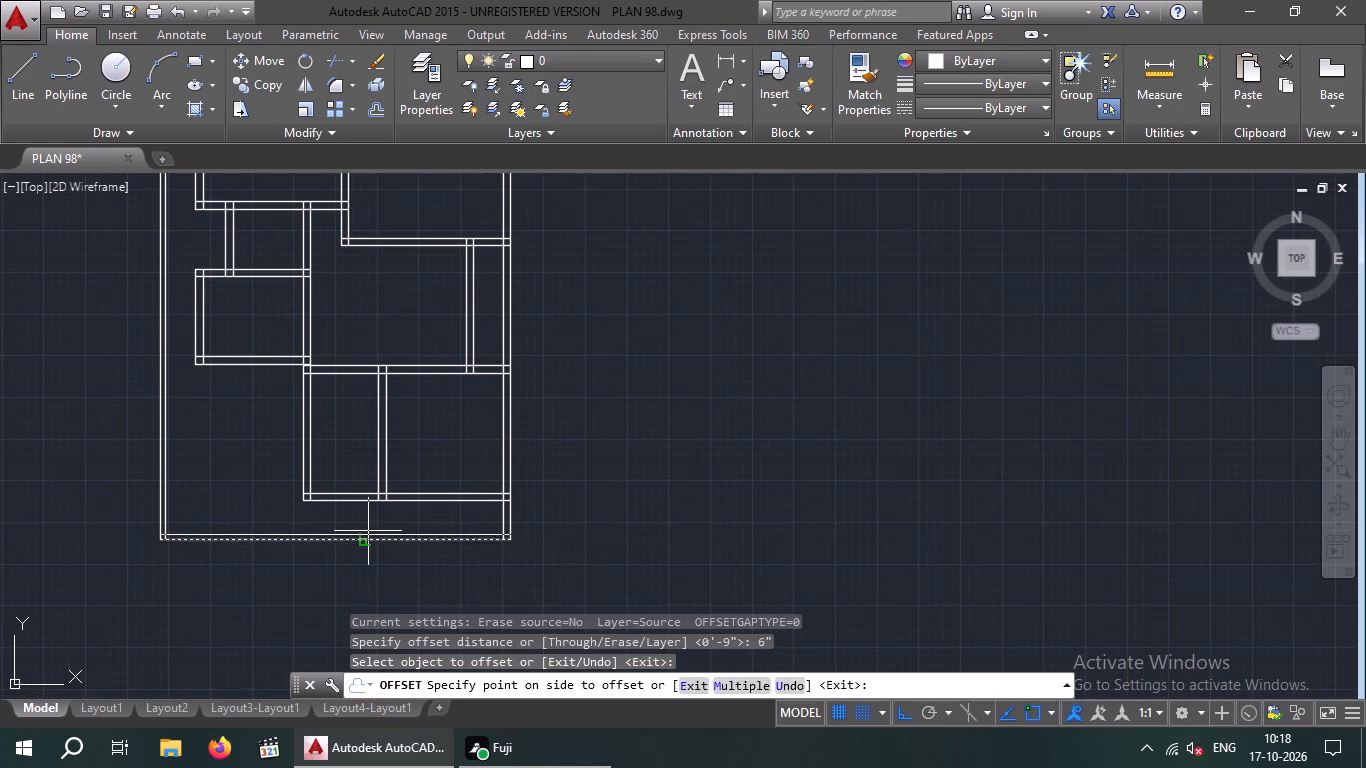
{"action": "left_click", "coordinate": [365, 528]}
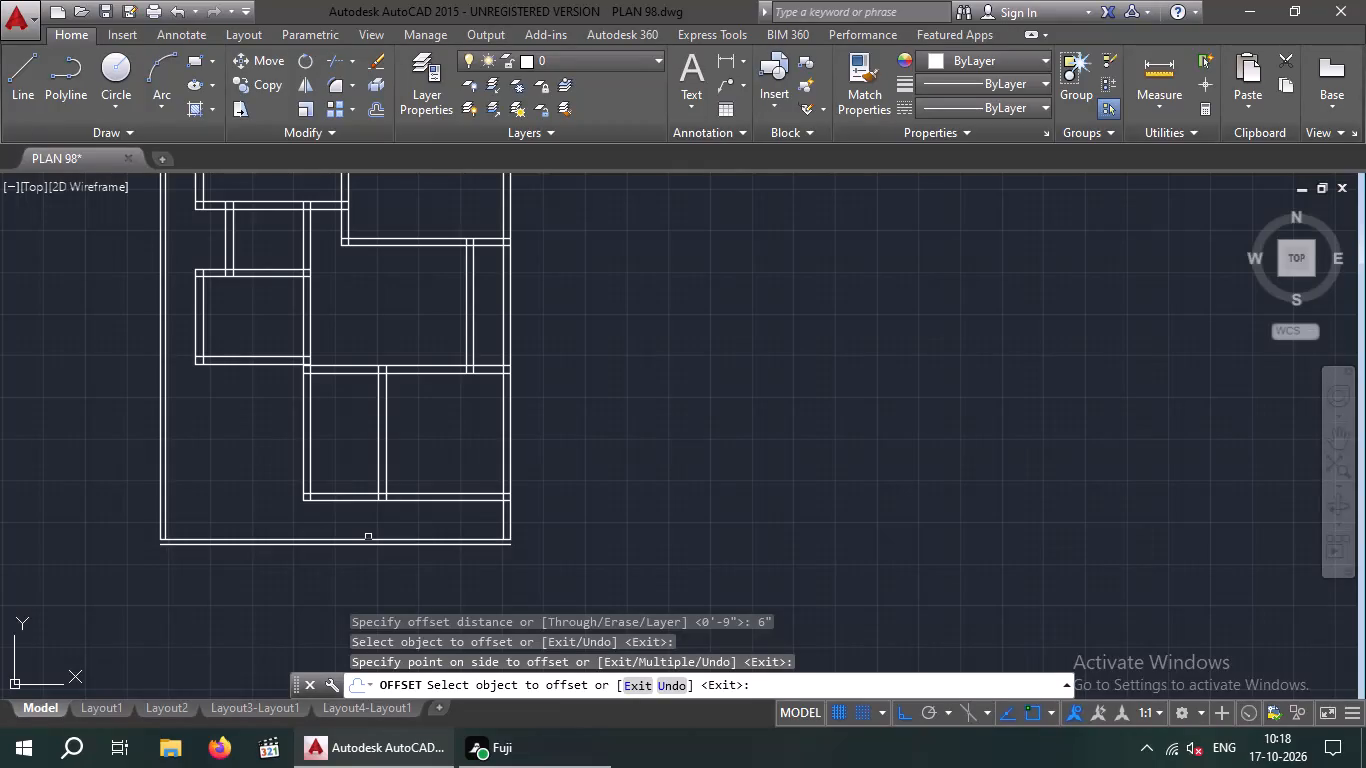
{"action": "key", "text": "ctrl+z"}
{"action": "scroll", "coordinate": [379, 545], "scroll_direction": "up", "scroll_amount": 3}
{"action": "left_click", "coordinate": [381, 528]}
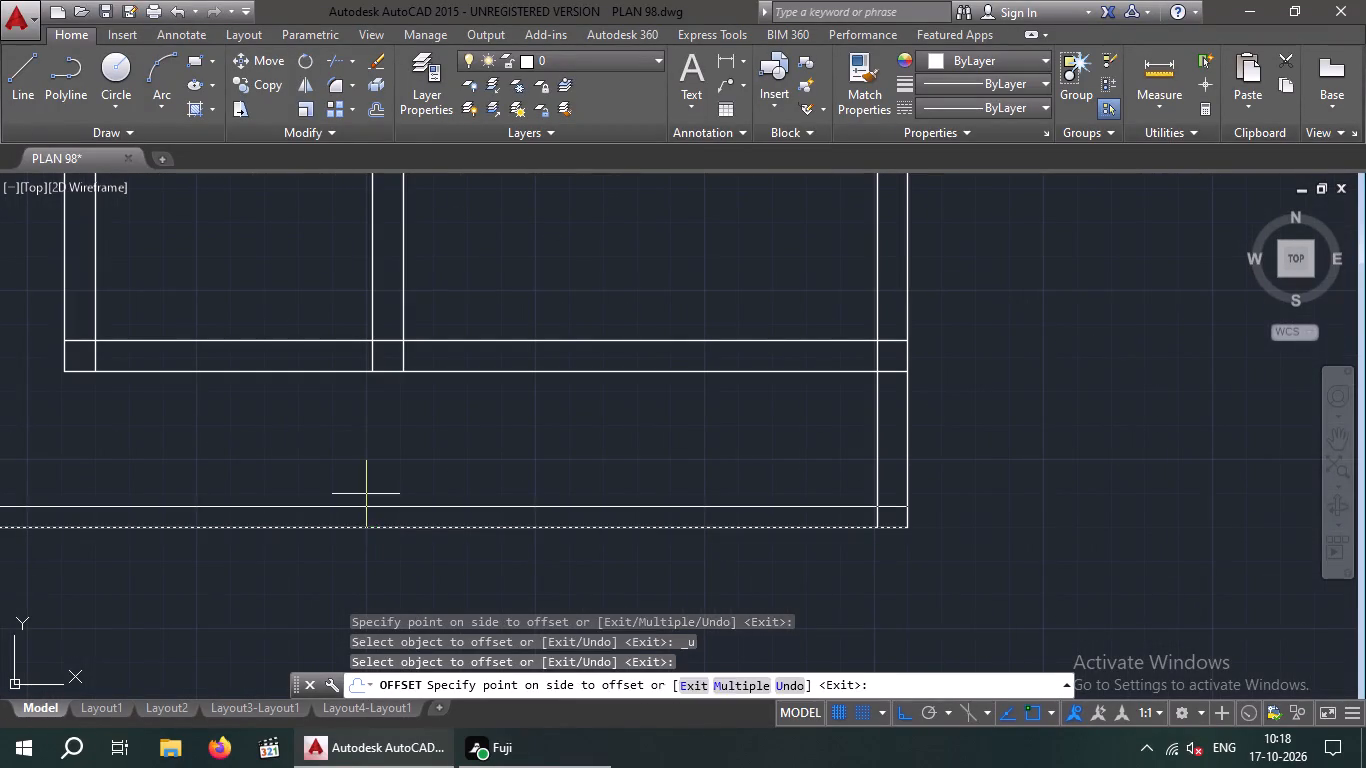
{"action": "left_click", "coordinate": [377, 489]}
{"action": "scroll", "coordinate": [389, 495], "scroll_direction": "down", "scroll_amount": 3}
{"action": "key", "text": "Escape"}
{"action": "key", "text": "Escape"}
Offset the lower line of the horizontal wall above the narrow space beside the right outer wall 9" down.
{"action": "scroll", "coordinate": [321, 543], "scroll_direction": "down", "scroll_amount": 1}
{"action": "middle_click_drag", "start_coordinate": [333, 612], "coordinate": [330, 628]}
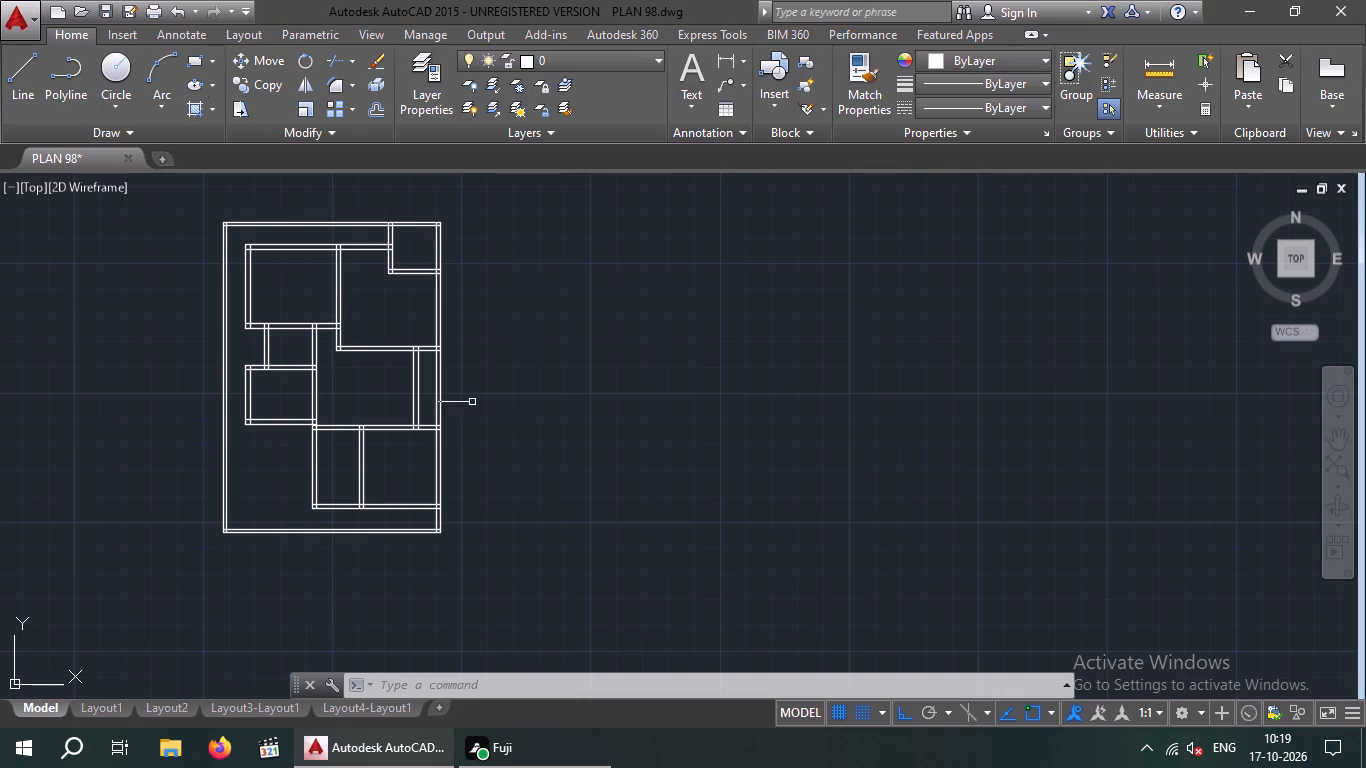
{"action": "key", "text": "Escape"}
{"action": "key", "text": "Escape"}
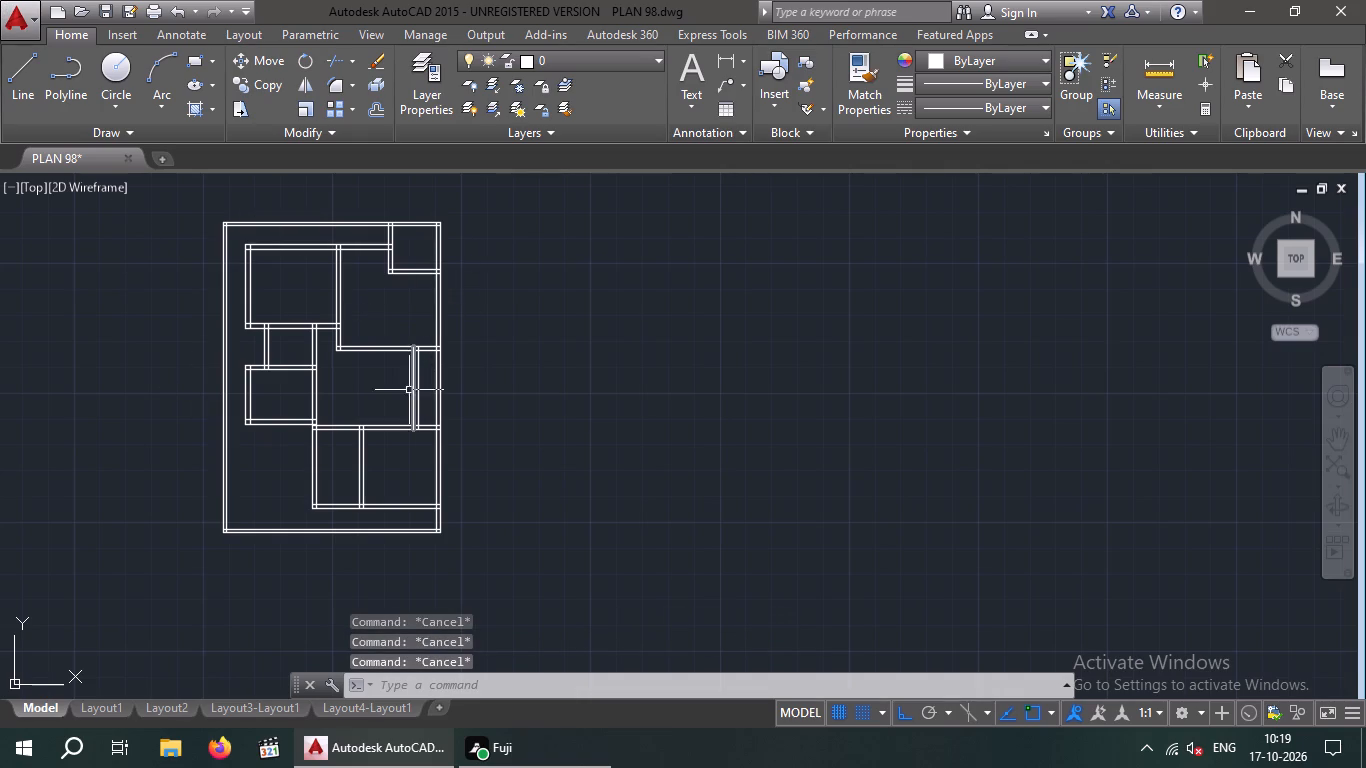
{"action": "scroll", "coordinate": [446, 408], "scroll_direction": "up", "scroll_amount": 3}
{"action": "middle_click_drag", "start_coordinate": [358, 383], "coordinate": [457, 404]}
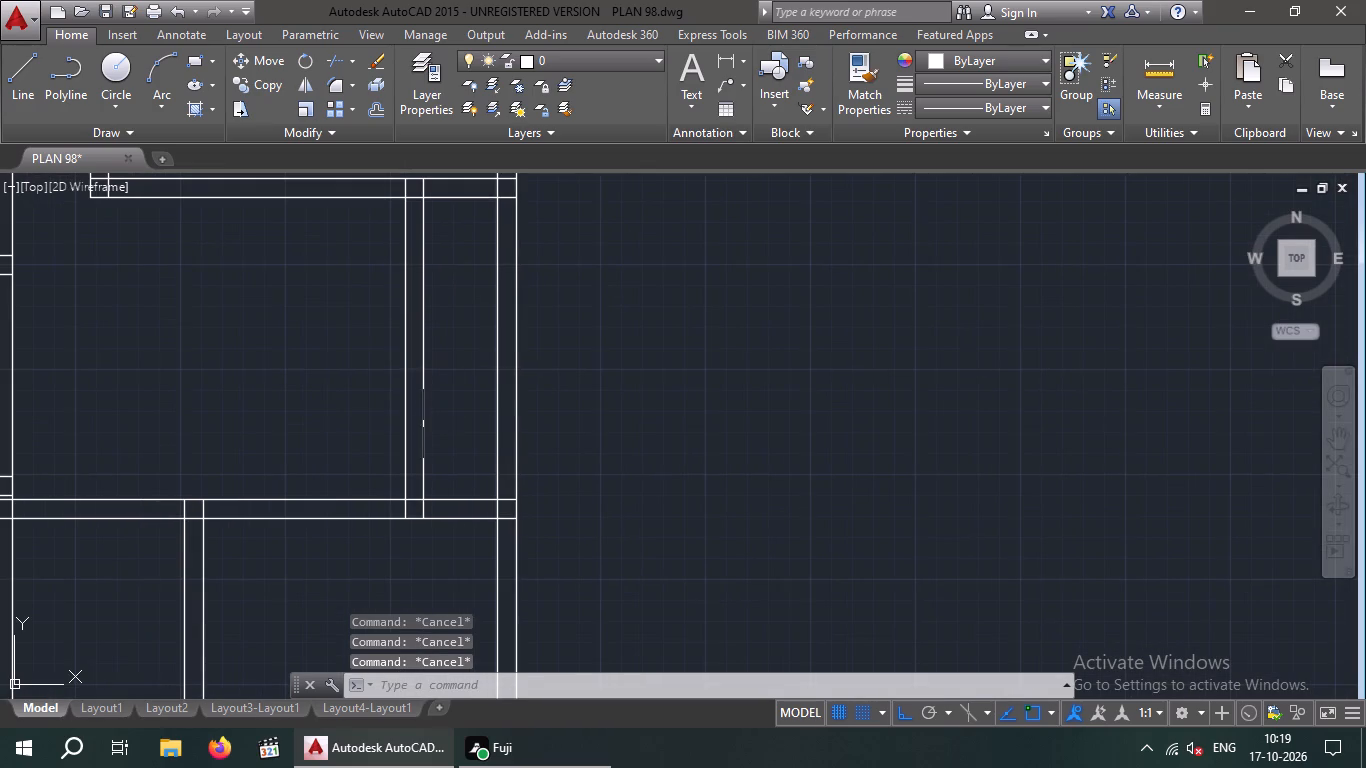
{"action": "scroll", "coordinate": [436, 456], "scroll_direction": "up", "scroll_amount": 3}
{"action": "scroll", "coordinate": [436, 456], "scroll_direction": "down", "scroll_amount": 3}
{"action": "middle_click_drag", "start_coordinate": [430, 416], "coordinate": [421, 480]}
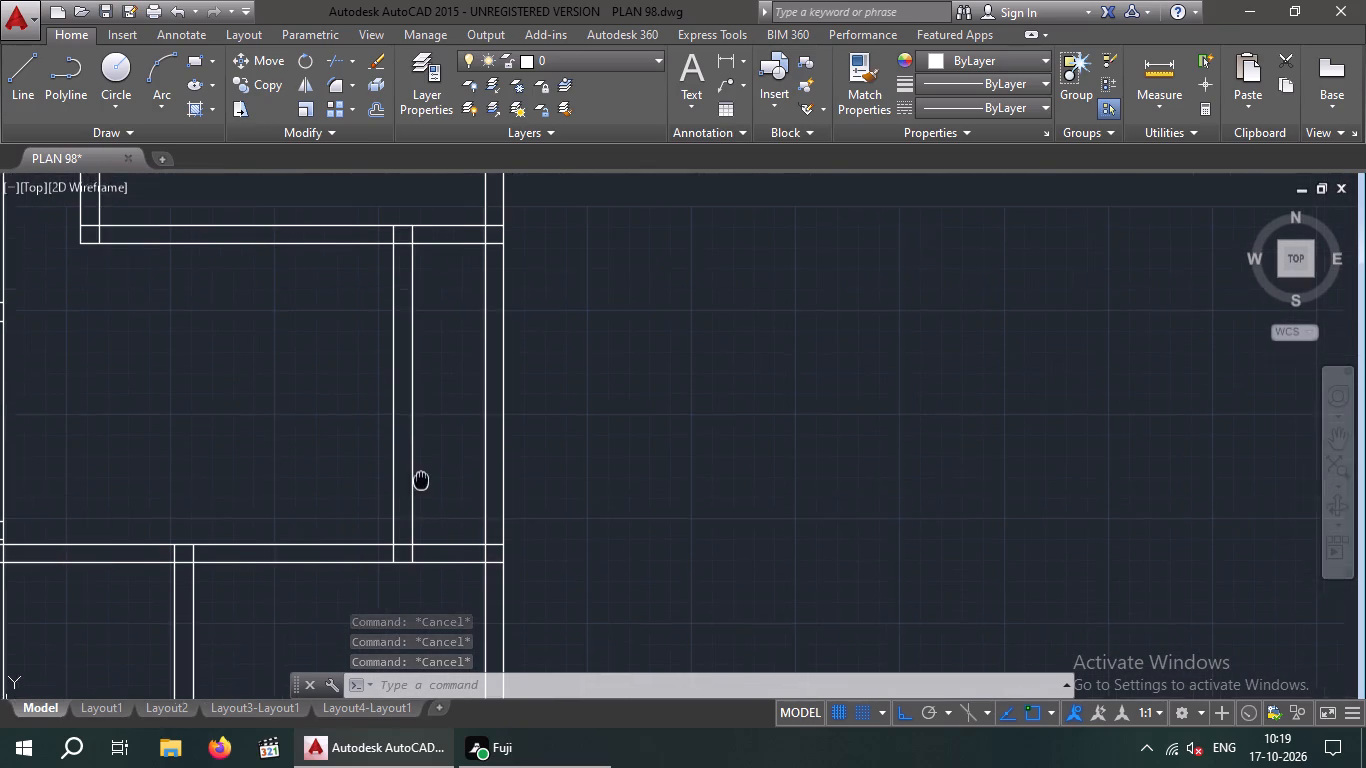
{"action": "middle_click_drag", "start_coordinate": [421, 480], "coordinate": [415, 486]}
{"action": "key", "text": "Escape"}
{"action": "key", "text": "Escape"}
{"action": "key", "text": "o"}
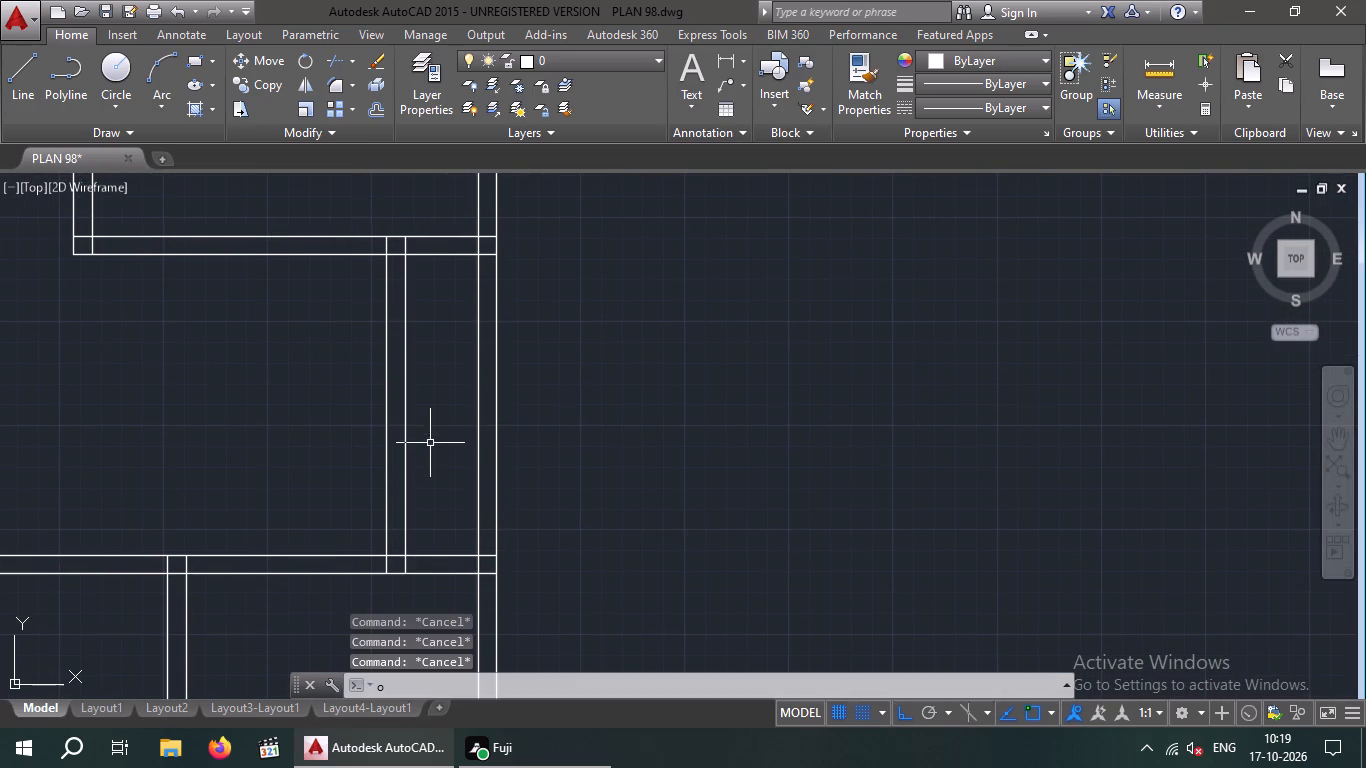
{"action": "key", "text": "Return"}
{"action": "key", "text": "9"}
{"action": "key", "text": "shift+quotedbl"}
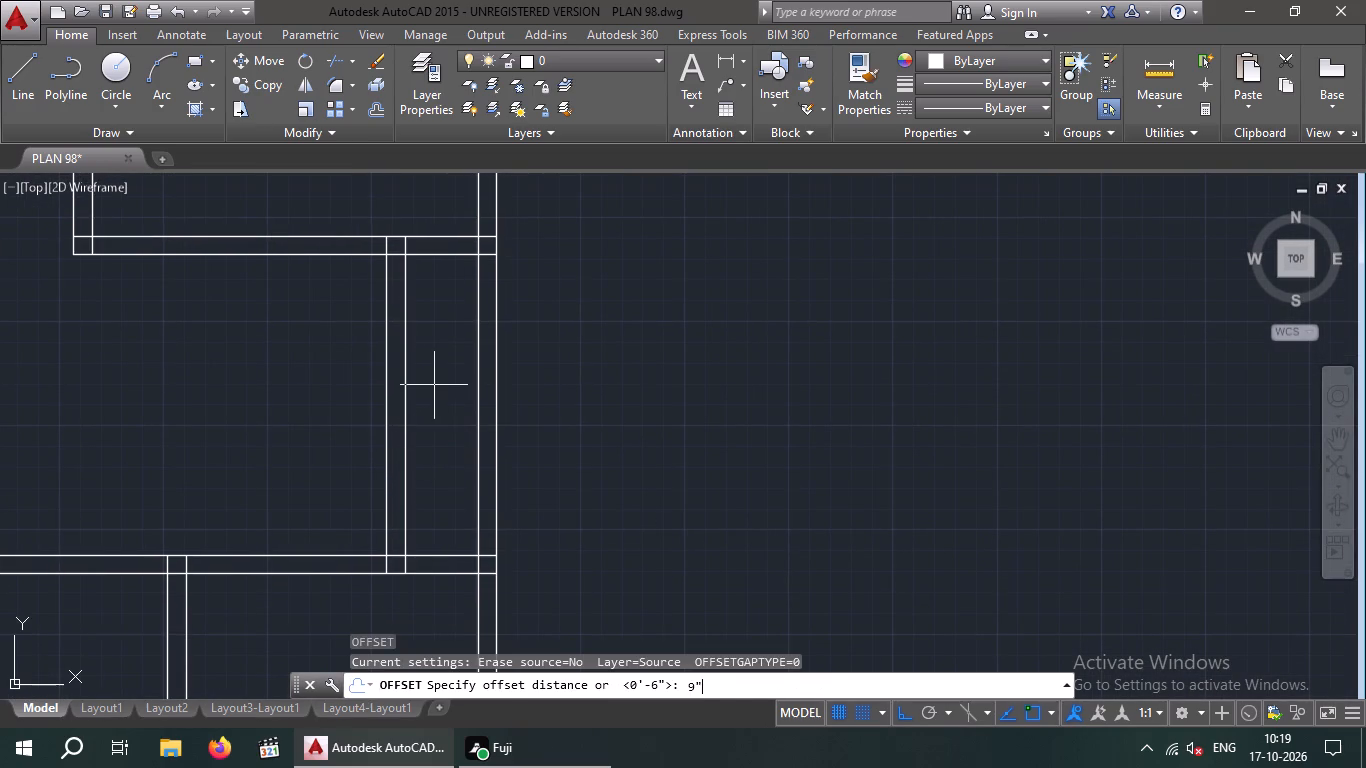
{"action": "key", "text": "Return"}
{"action": "left_click_drag", "start_coordinate": [426, 254], "coordinate": [431, 273]}
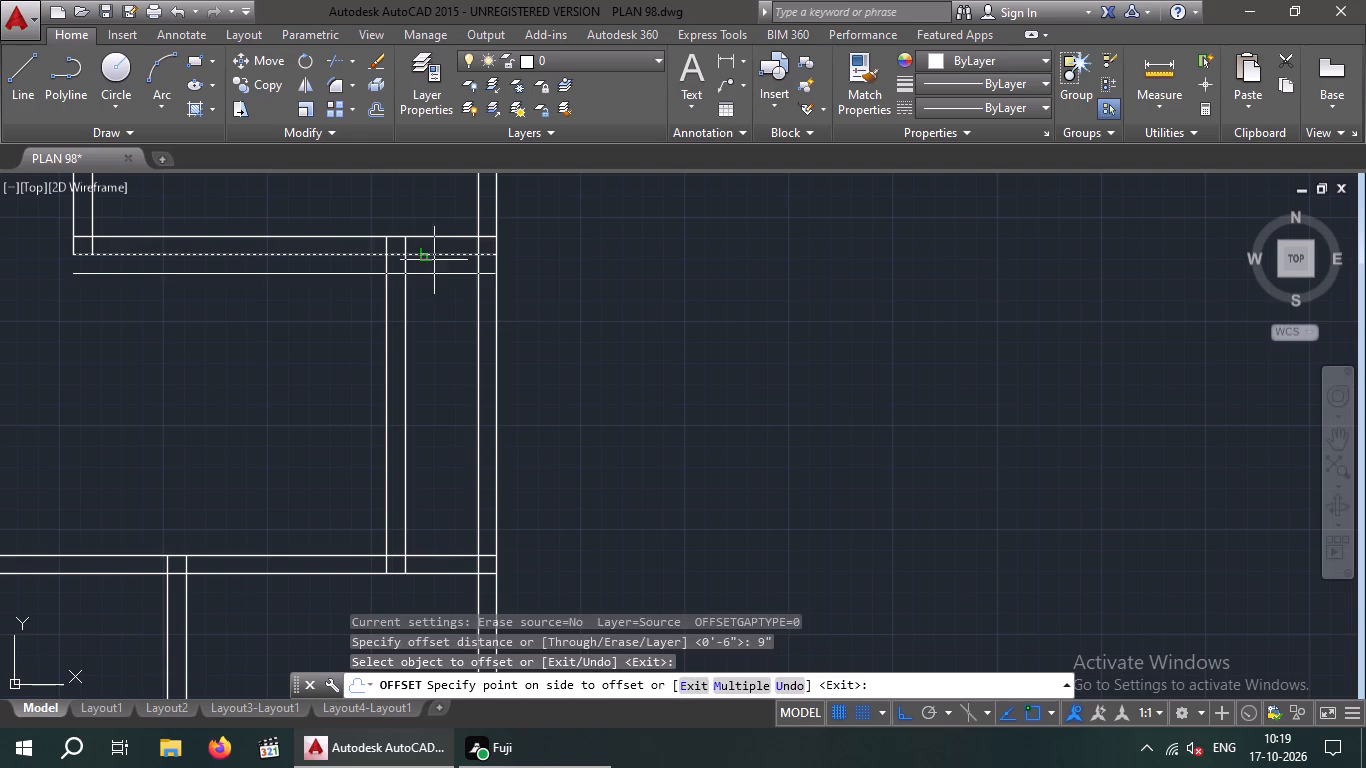
{"action": "left_click", "coordinate": [435, 299]}
Offset the upper line of the horizontal wall below that narrow space 9" up.
{"action": "left_click_drag", "start_coordinate": [440, 556], "coordinate": [441, 541]}
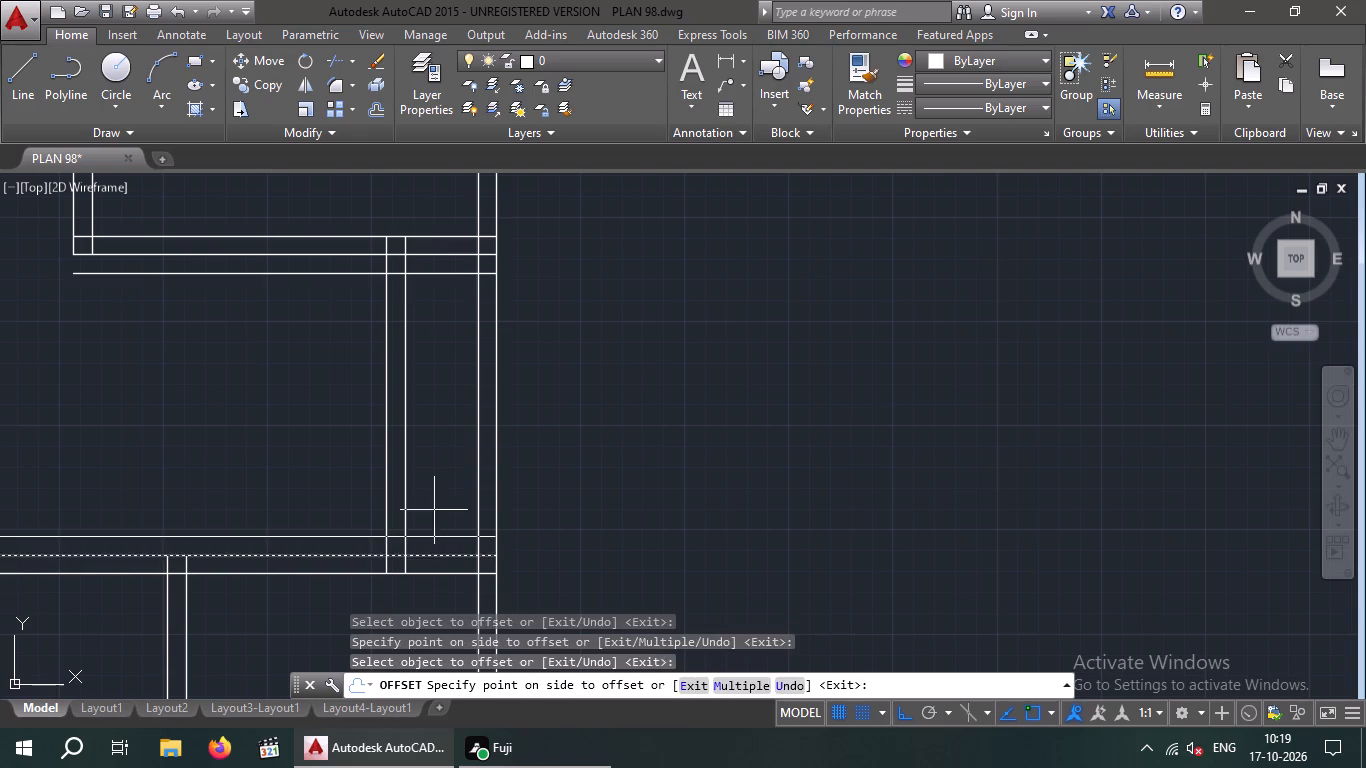
{"action": "left_click", "coordinate": [440, 504]}
{"action": "key", "text": "Escape"}
{"action": "key", "text": "Escape"}
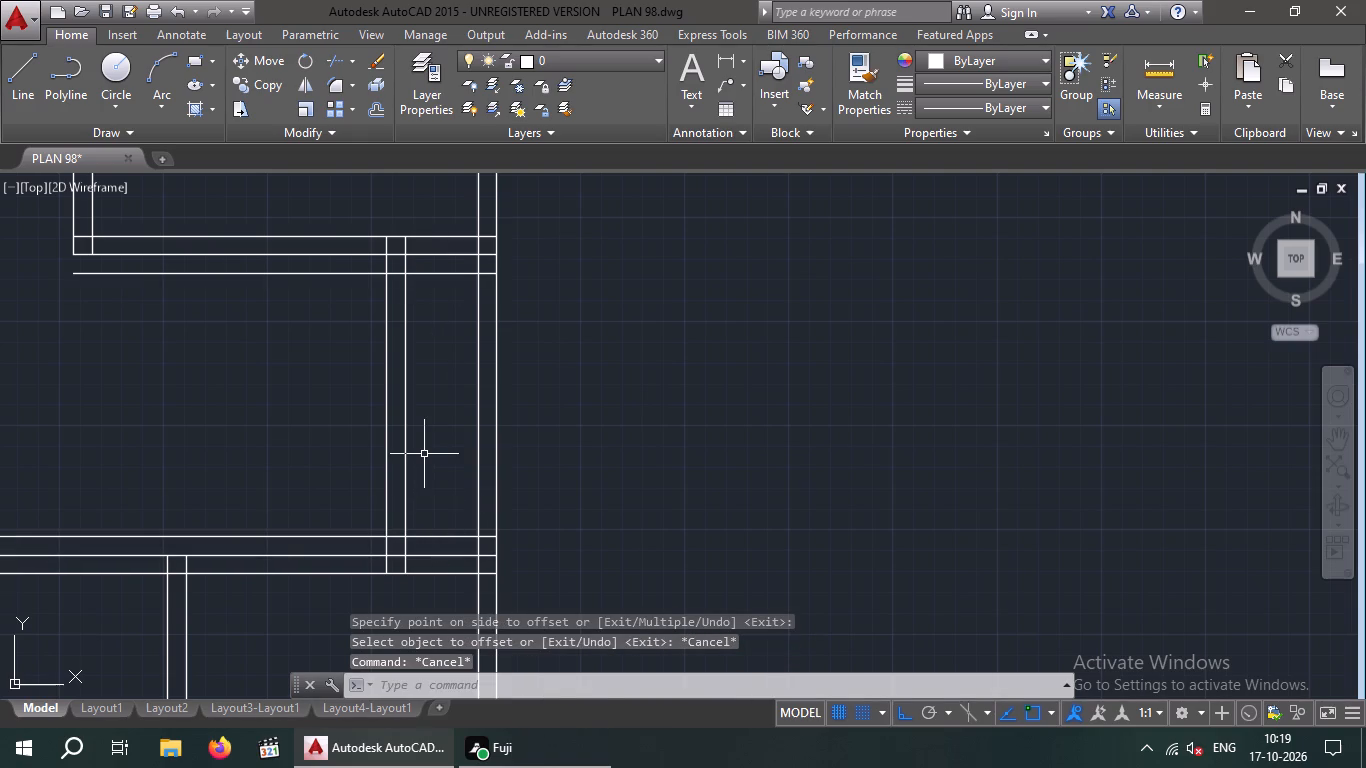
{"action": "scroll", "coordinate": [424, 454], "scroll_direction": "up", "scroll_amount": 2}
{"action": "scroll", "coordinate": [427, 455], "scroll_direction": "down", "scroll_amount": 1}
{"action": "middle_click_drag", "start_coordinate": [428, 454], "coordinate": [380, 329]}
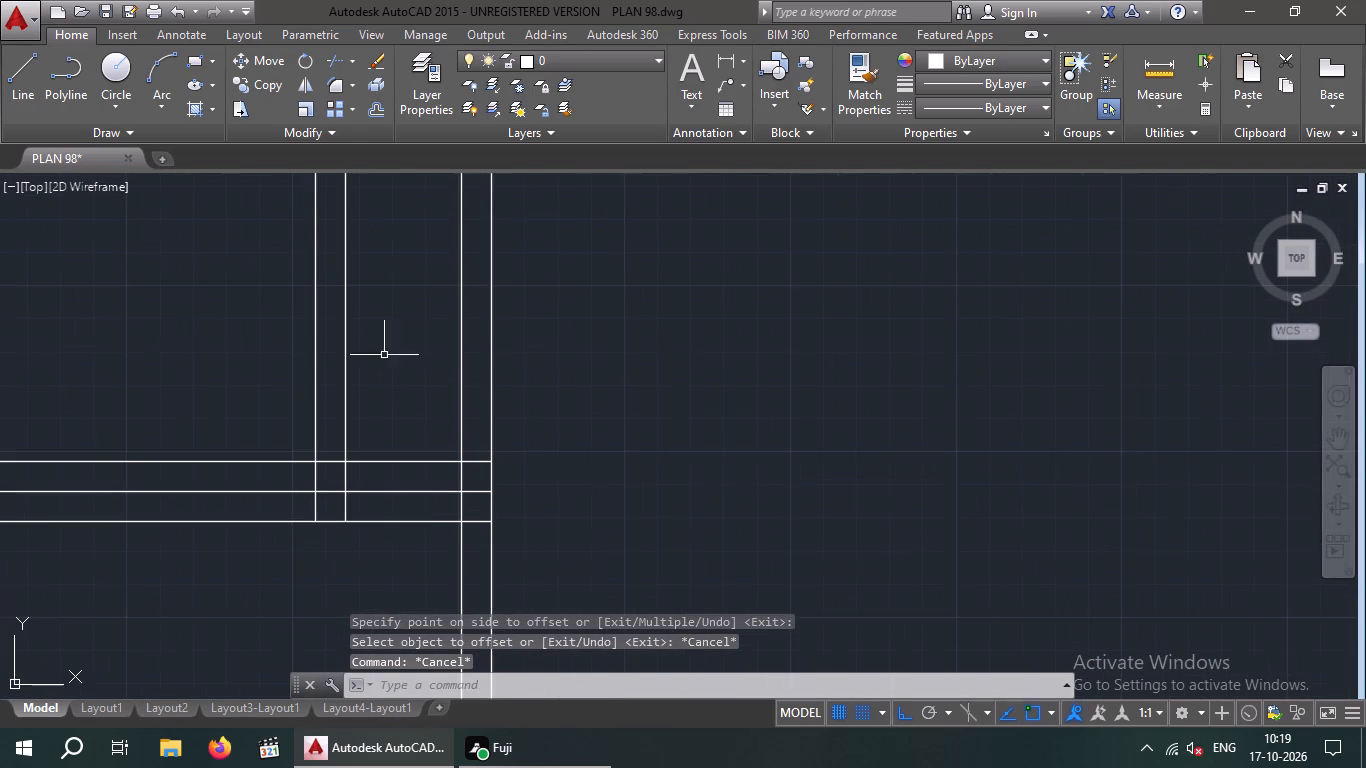
Trim the lower 9" offset line so only its piece between the two lines of the narrow space's left wall remains.
{"action": "key", "text": "Escape"}
{"action": "key", "text": "Escape"}
{"action": "key", "text": "t"}
{"action": "key", "text": "r"}
{"action": "key", "text": "space"}
{"action": "key", "text": "space"}
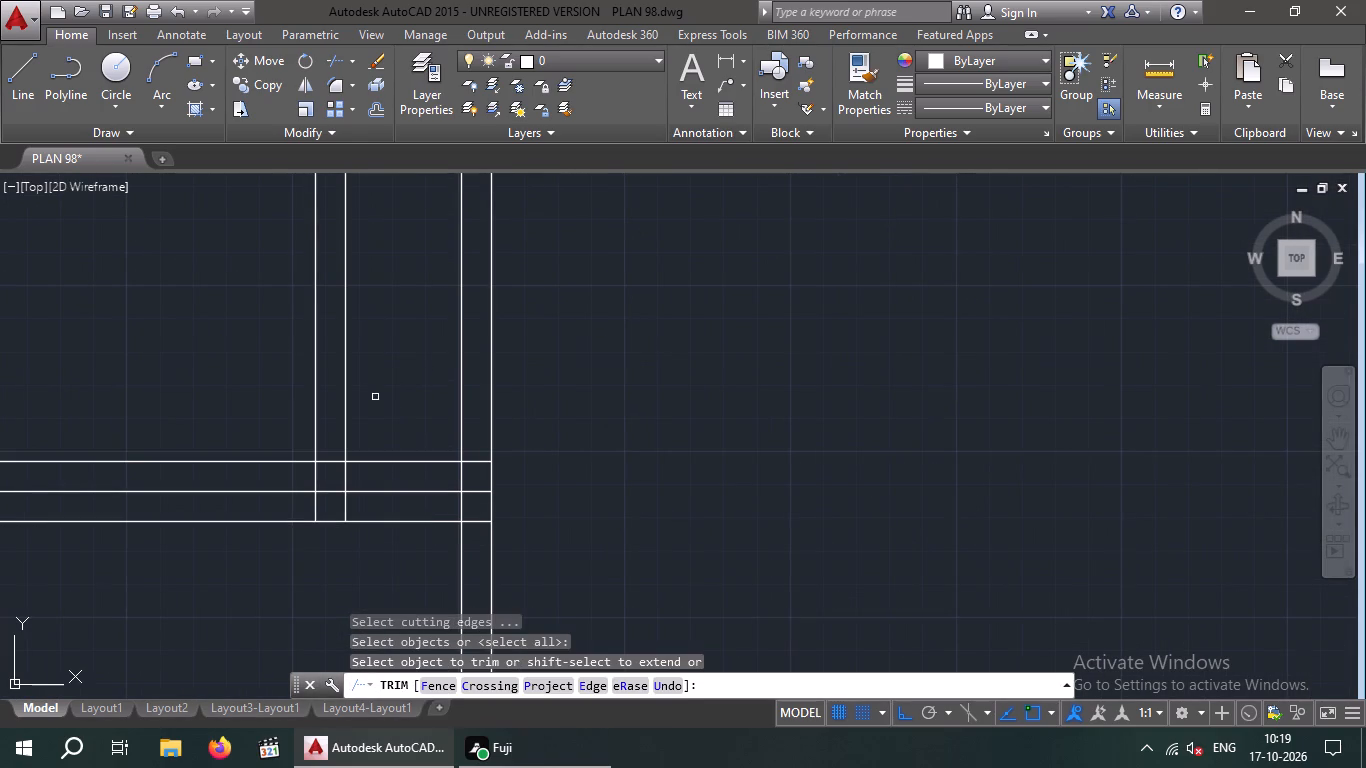
{"action": "left_click", "coordinate": [295, 464]}
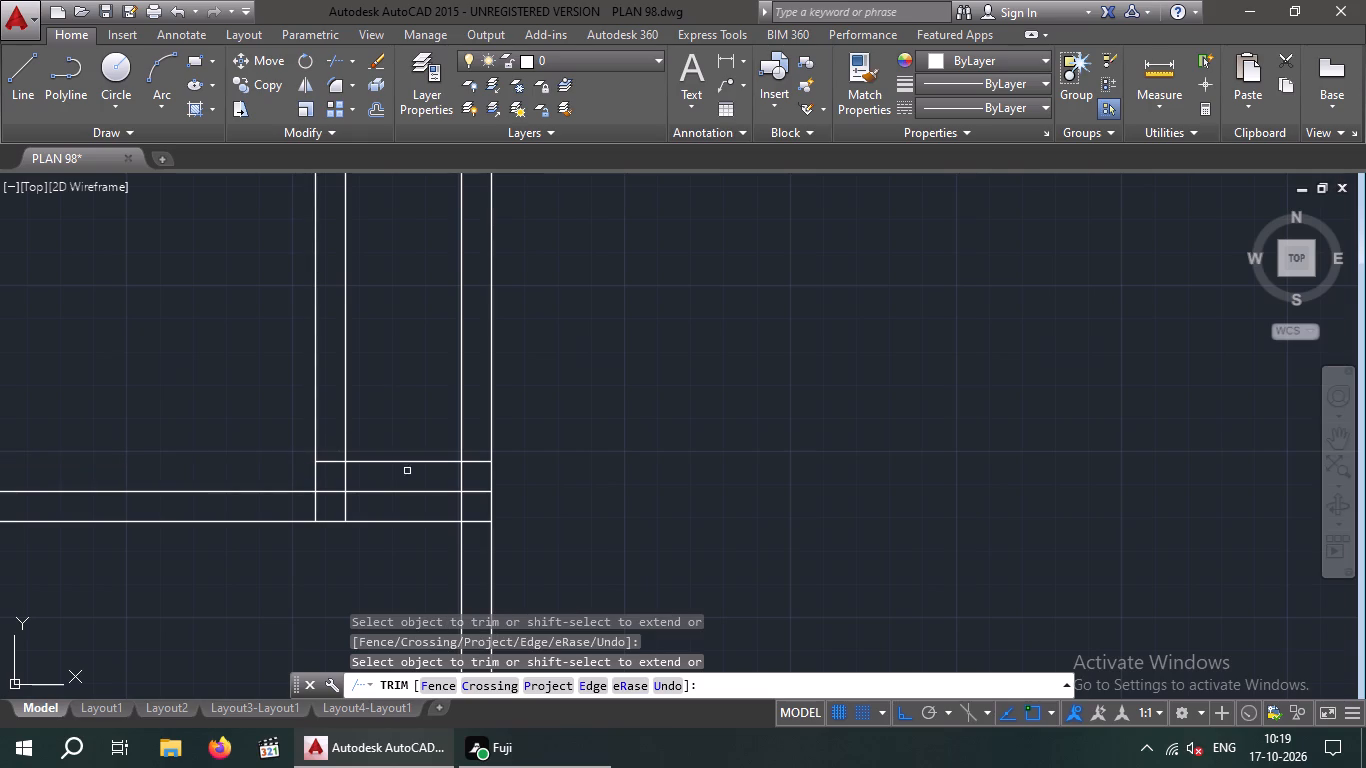
{"action": "left_click", "coordinate": [477, 460]}
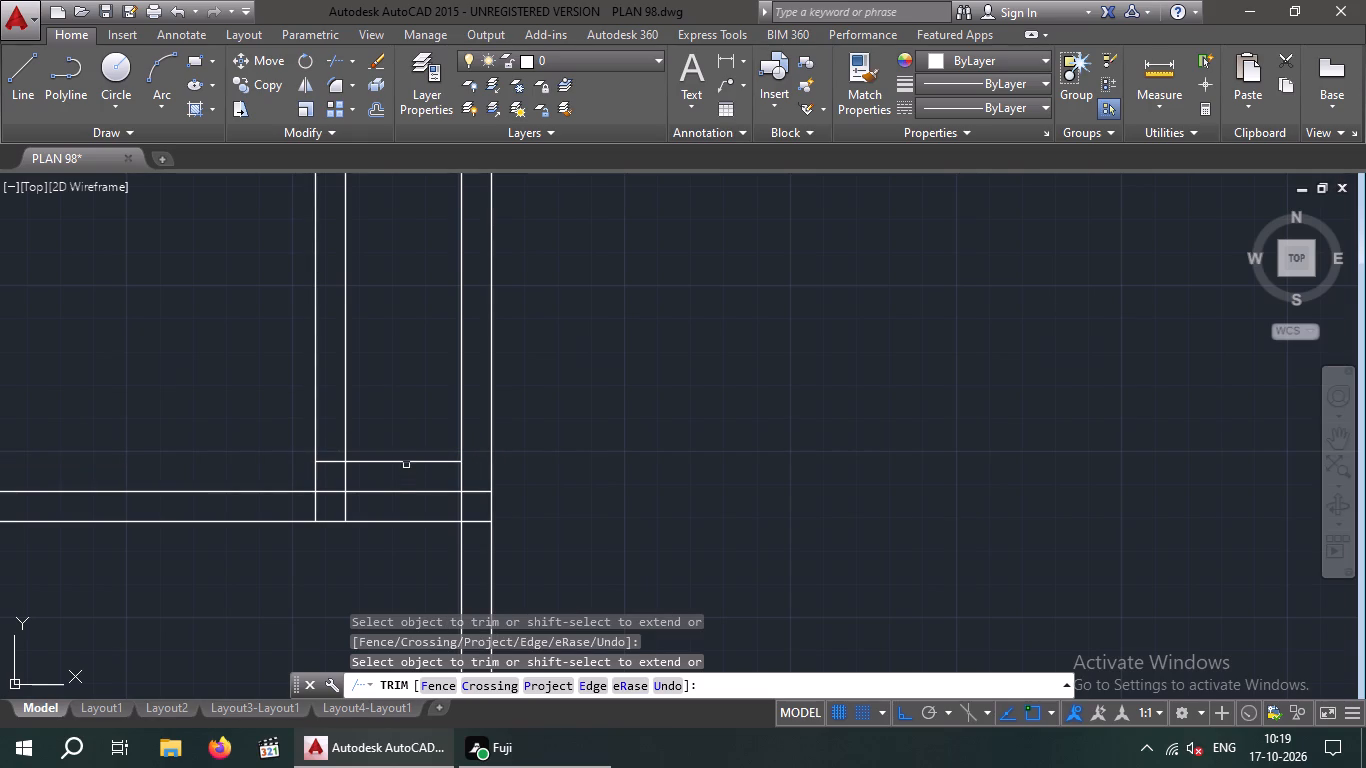
{"action": "left_click", "coordinate": [406, 461]}
Trim the upper 9" offset line where it runs into the right outer wall and past the narrow space's left wall.
{"action": "middle_click_drag", "start_coordinate": [387, 379], "coordinate": [407, 478]}
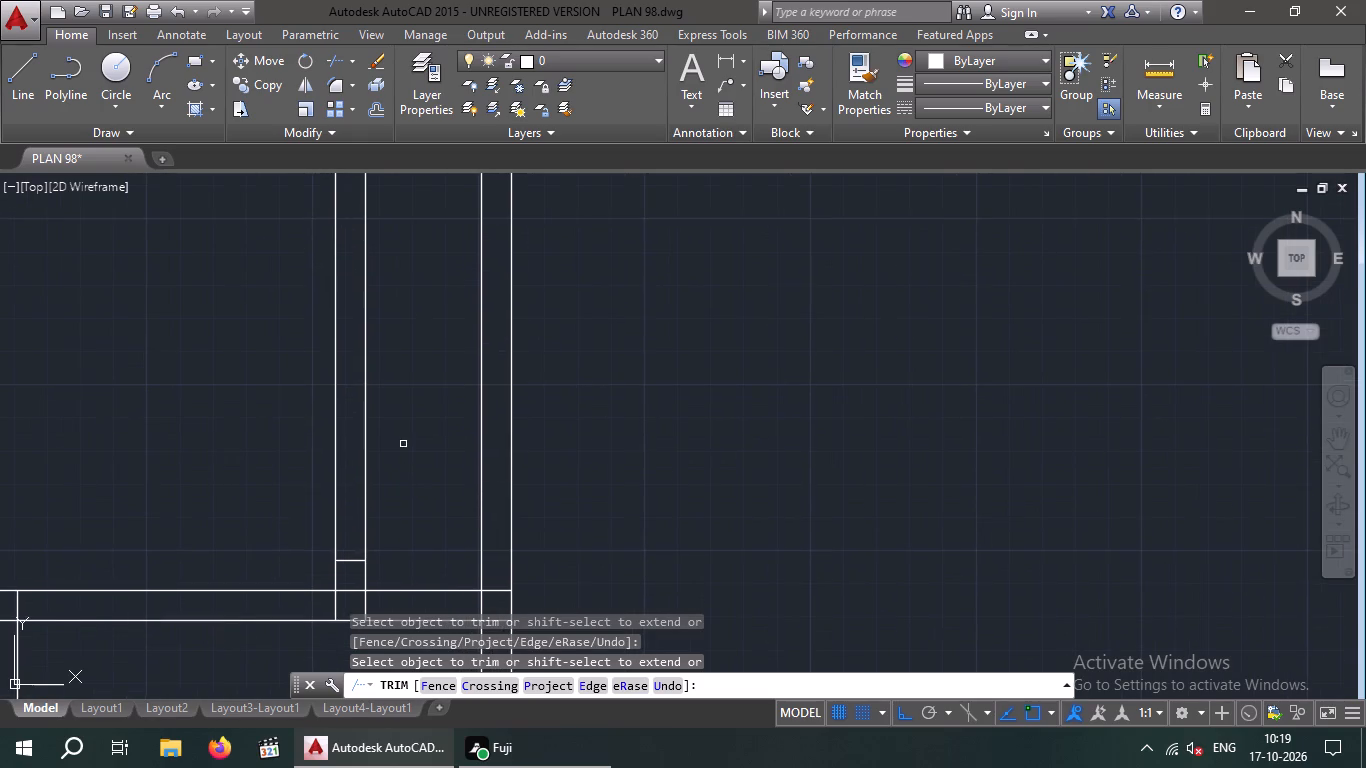
{"action": "middle_click_drag", "start_coordinate": [410, 438], "coordinate": [423, 498]}
{"action": "scroll", "coordinate": [415, 460], "scroll_direction": "down", "scroll_amount": 1}
{"action": "scroll", "coordinate": [434, 328], "scroll_direction": "up", "scroll_amount": 3}
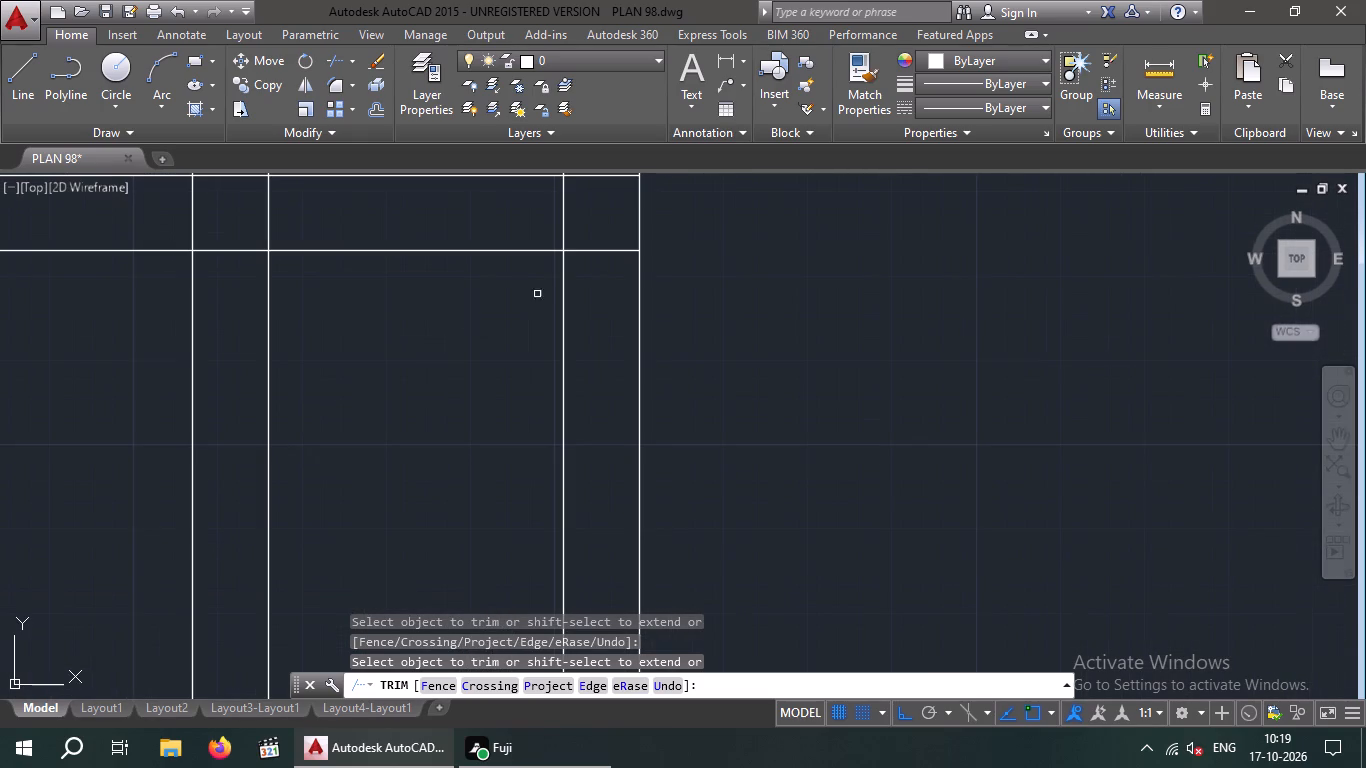
{"action": "left_click", "coordinate": [598, 251]}
{"action": "left_click", "coordinate": [149, 250]}
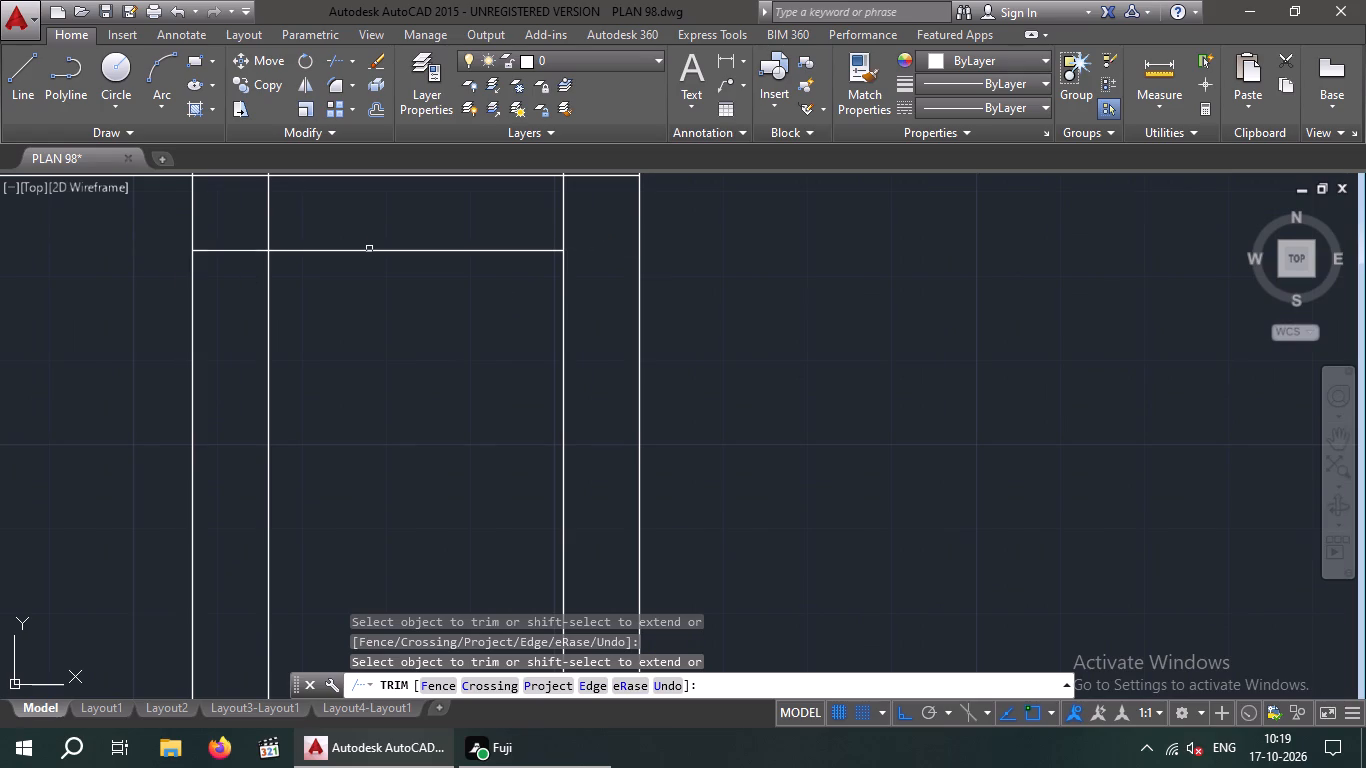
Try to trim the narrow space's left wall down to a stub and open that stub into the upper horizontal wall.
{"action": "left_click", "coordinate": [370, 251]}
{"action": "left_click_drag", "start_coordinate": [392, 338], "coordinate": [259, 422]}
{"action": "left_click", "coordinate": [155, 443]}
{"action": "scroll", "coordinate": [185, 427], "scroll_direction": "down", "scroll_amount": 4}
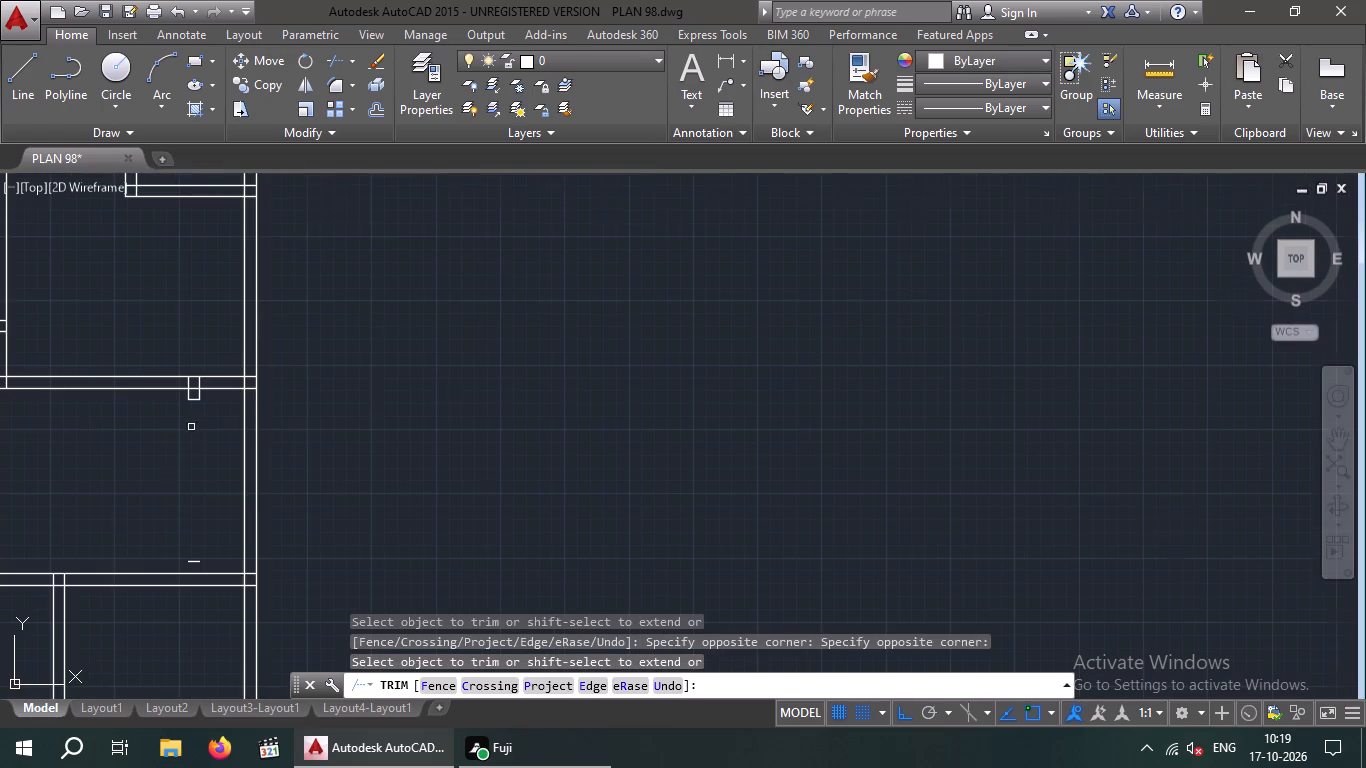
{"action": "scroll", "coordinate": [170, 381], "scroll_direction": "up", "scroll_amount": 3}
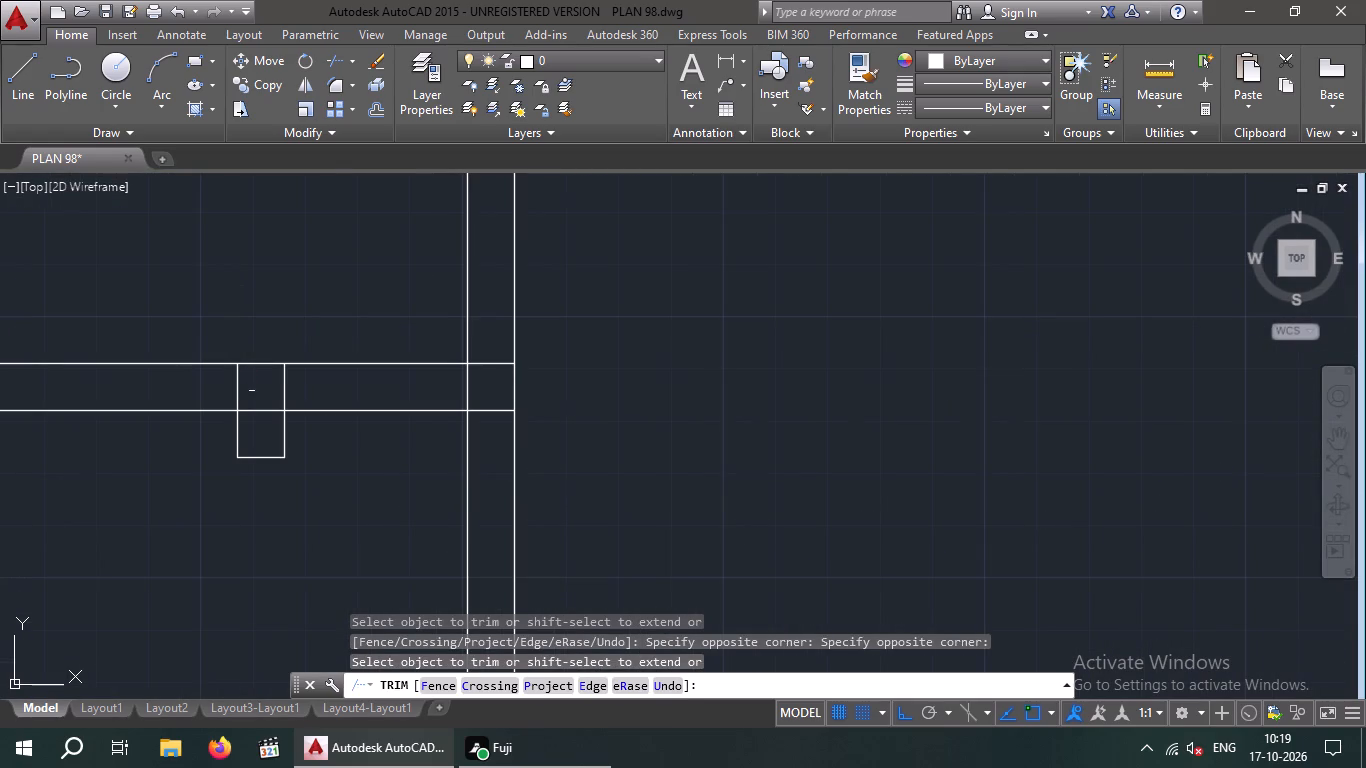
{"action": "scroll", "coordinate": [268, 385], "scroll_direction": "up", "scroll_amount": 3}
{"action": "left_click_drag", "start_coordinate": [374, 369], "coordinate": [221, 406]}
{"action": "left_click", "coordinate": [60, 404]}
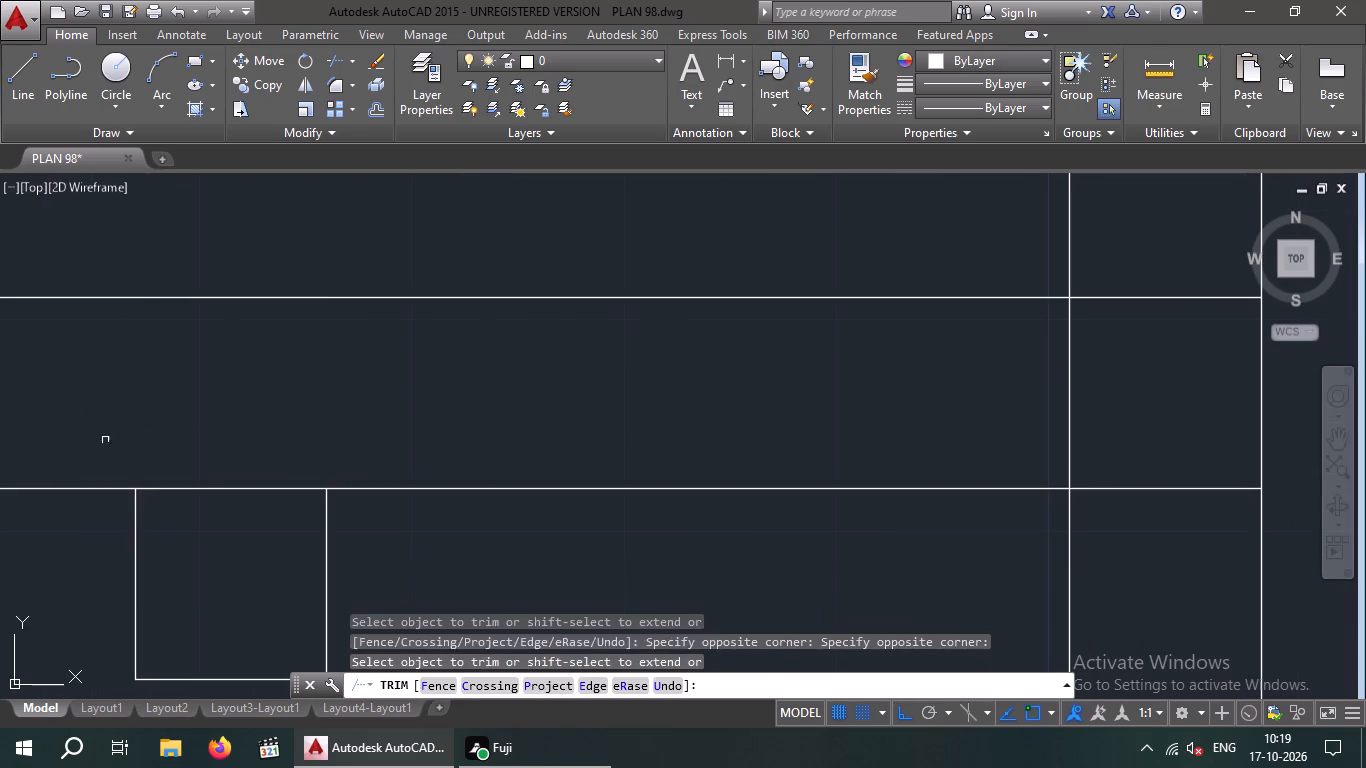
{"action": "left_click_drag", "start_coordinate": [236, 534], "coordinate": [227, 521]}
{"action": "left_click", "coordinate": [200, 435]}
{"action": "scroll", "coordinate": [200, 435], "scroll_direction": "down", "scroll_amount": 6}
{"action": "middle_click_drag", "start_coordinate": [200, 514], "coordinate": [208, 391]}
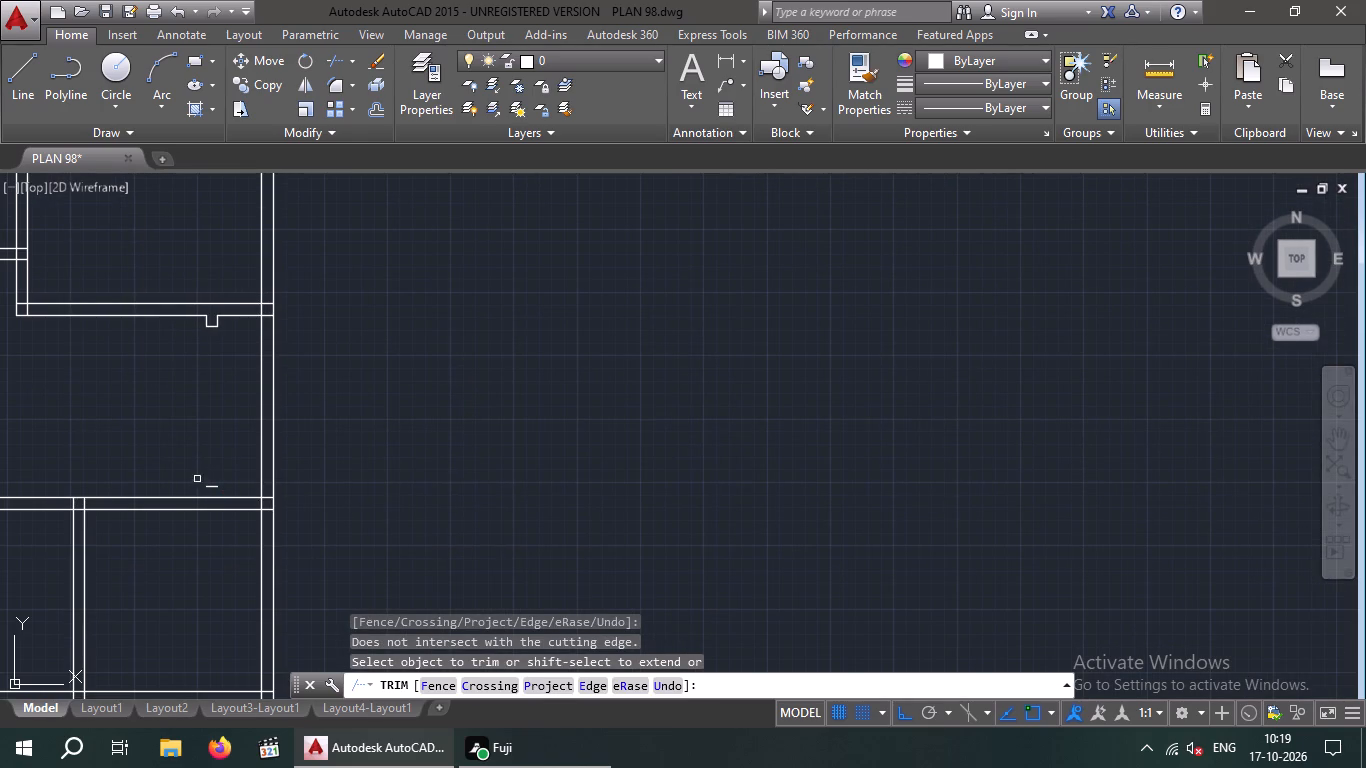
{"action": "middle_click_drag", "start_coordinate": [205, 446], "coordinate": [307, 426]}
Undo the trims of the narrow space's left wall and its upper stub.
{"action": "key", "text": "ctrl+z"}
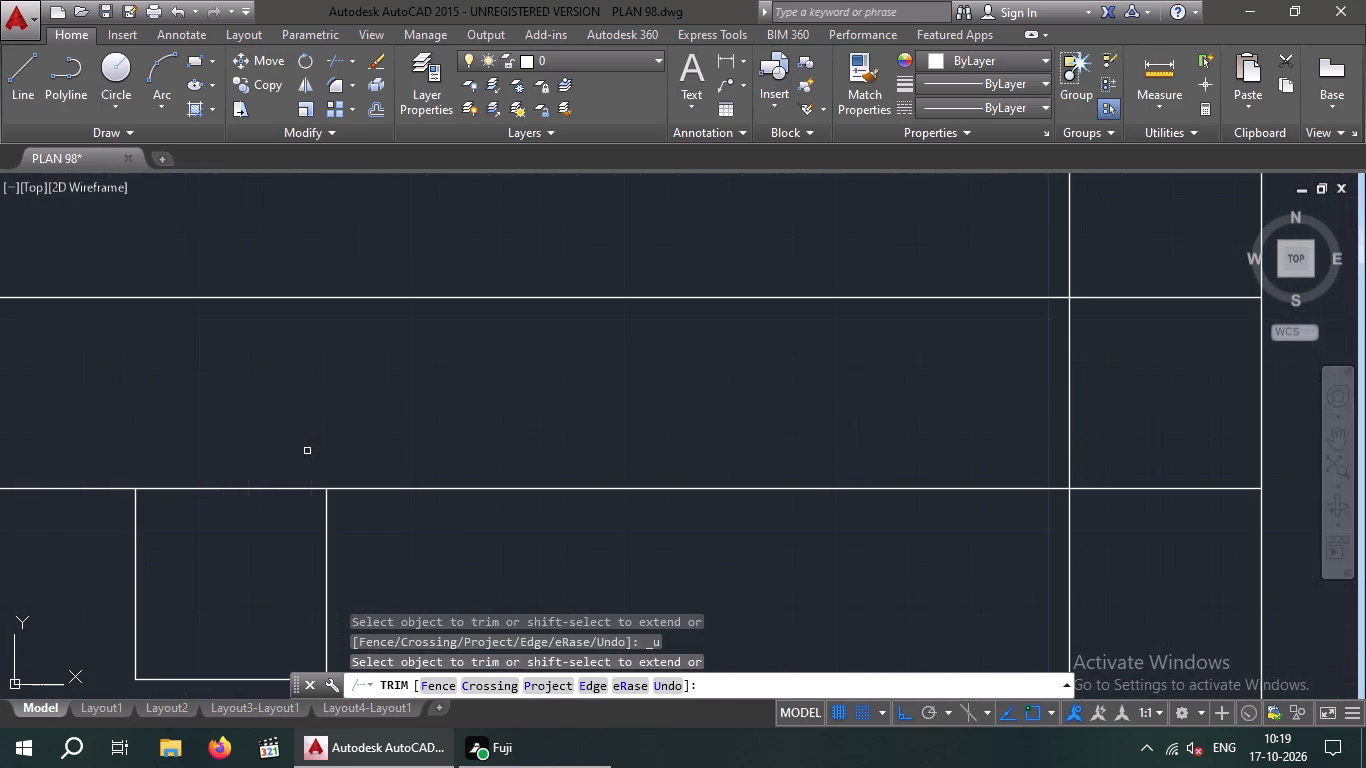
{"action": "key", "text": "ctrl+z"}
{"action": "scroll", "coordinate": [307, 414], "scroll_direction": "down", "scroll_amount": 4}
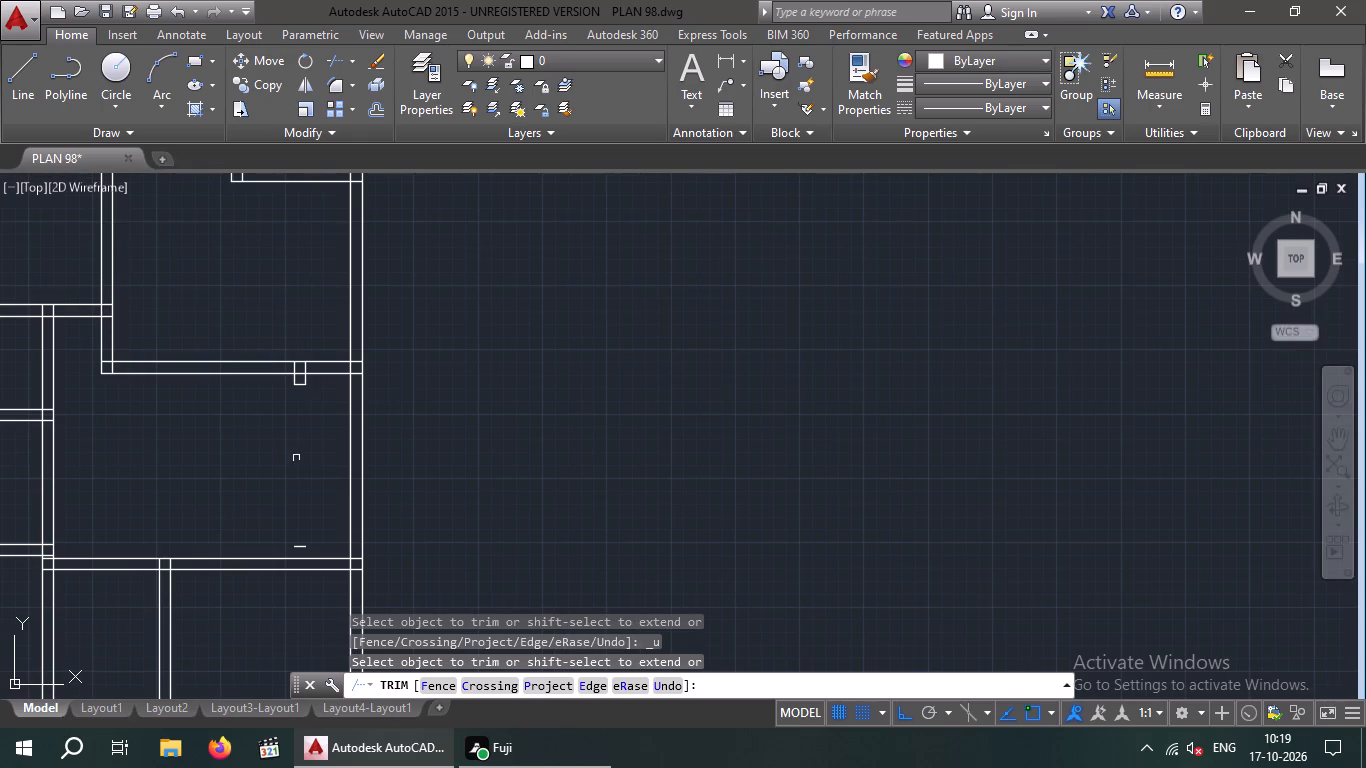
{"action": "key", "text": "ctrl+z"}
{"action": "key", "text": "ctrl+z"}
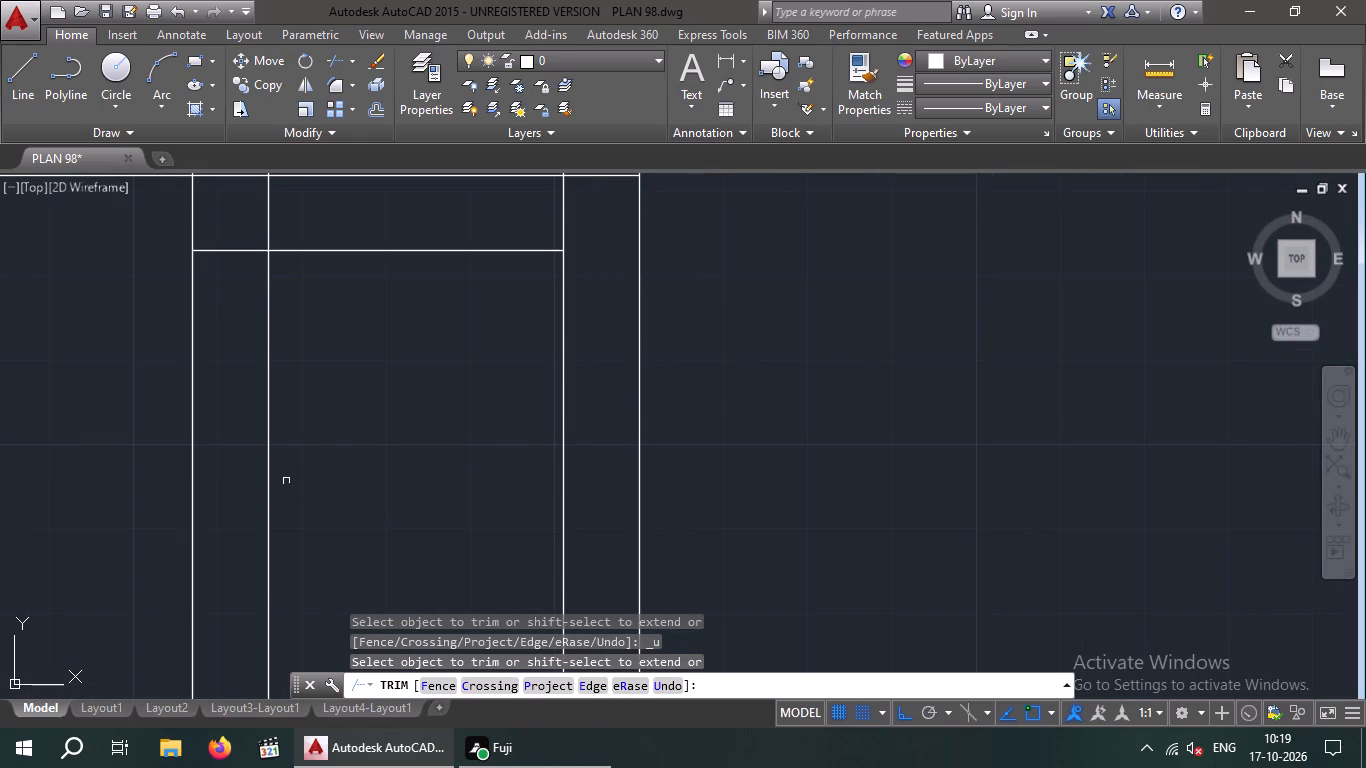
Trim the narrow space's left wall between the two offset lines and the upper offset line's remaining stretch, leaving two 9" stubs.
{"action": "scroll", "coordinate": [316, 420], "scroll_direction": "down", "scroll_amount": 5}
{"action": "scroll", "coordinate": [306, 472], "scroll_direction": "up", "scroll_amount": 2}
{"action": "left_click_drag", "start_coordinate": [340, 420], "coordinate": [305, 451]}
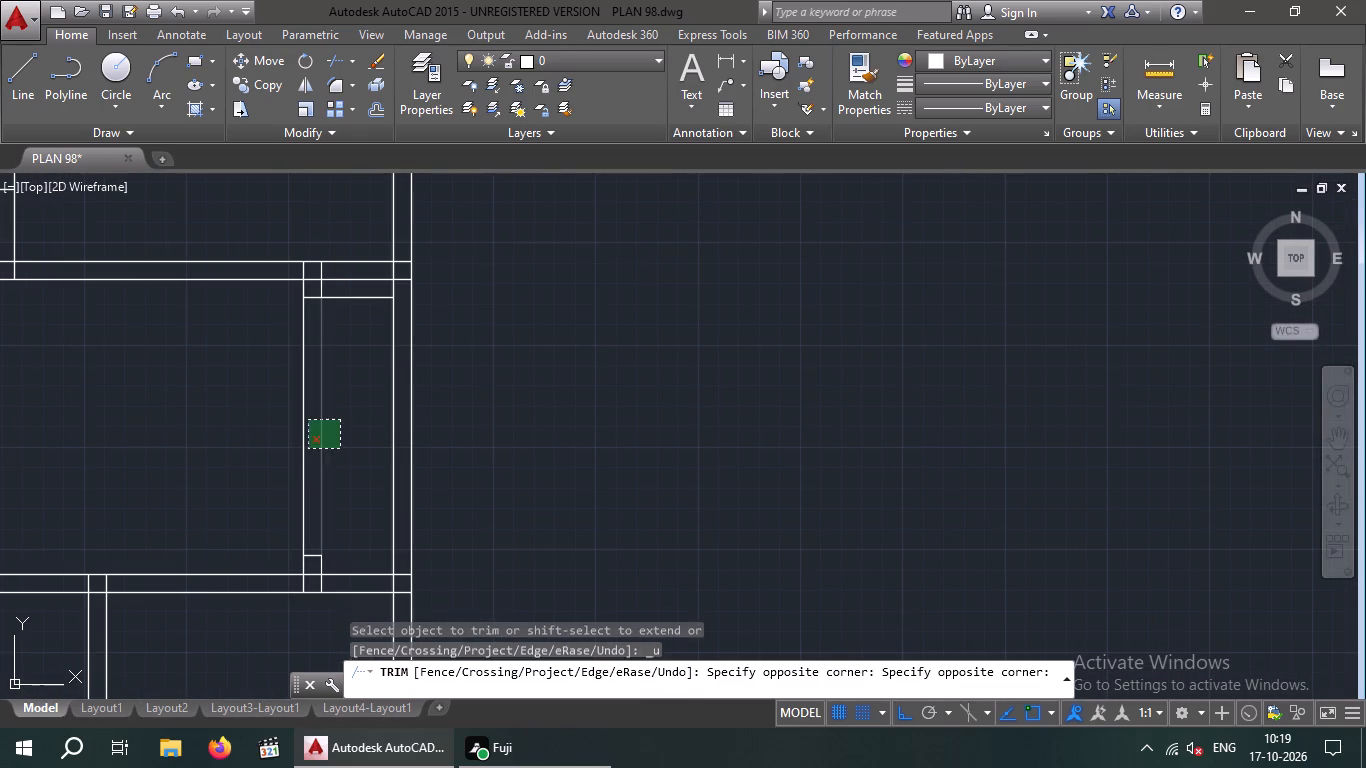
{"action": "left_click_drag", "start_coordinate": [305, 451], "coordinate": [300, 452]}
{"action": "left_click", "coordinate": [277, 452]}
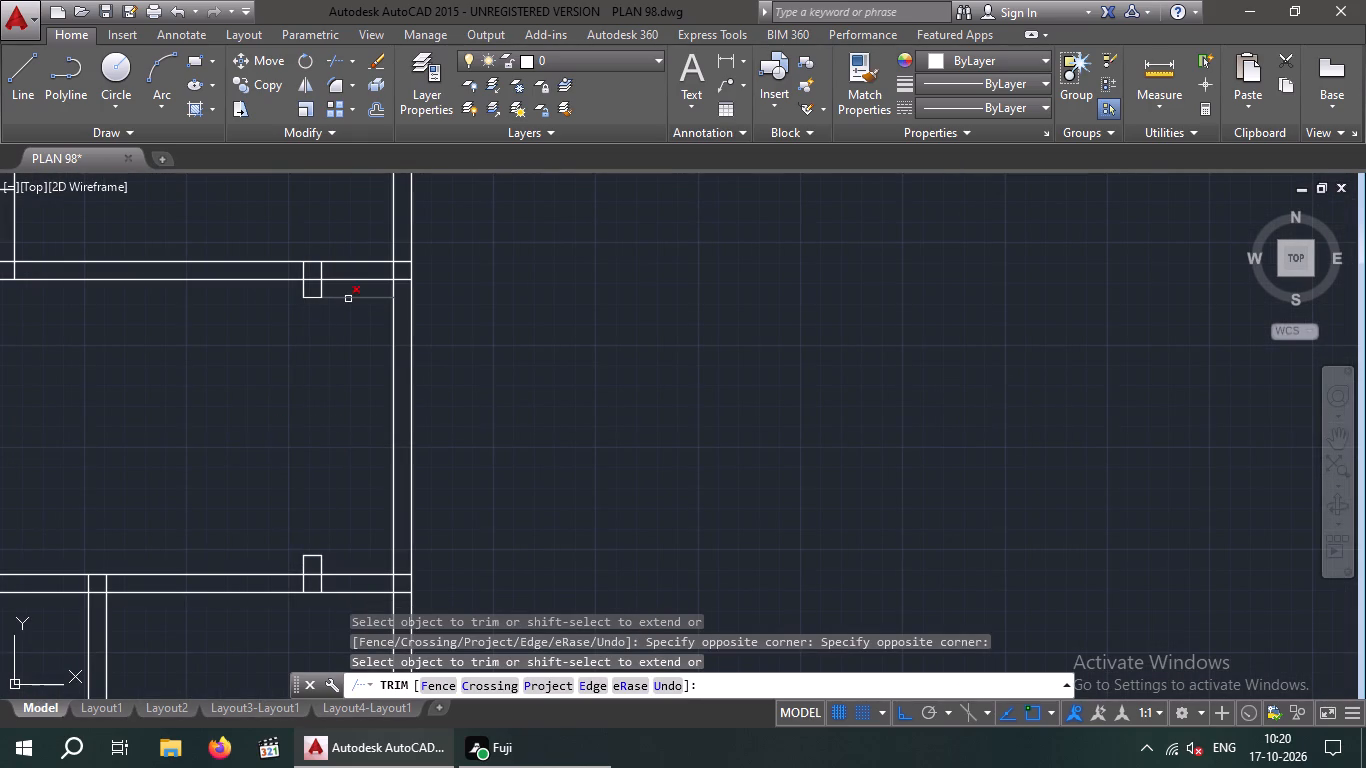
{"action": "left_click", "coordinate": [350, 298]}
Trim the upper stub's side lines inside the horizontal wall and the wall line across the stub to join them.
{"action": "scroll", "coordinate": [323, 277], "scroll_direction": "up", "scroll_amount": 4}
{"action": "left_click_drag", "start_coordinate": [339, 230], "coordinate": [256, 262]}
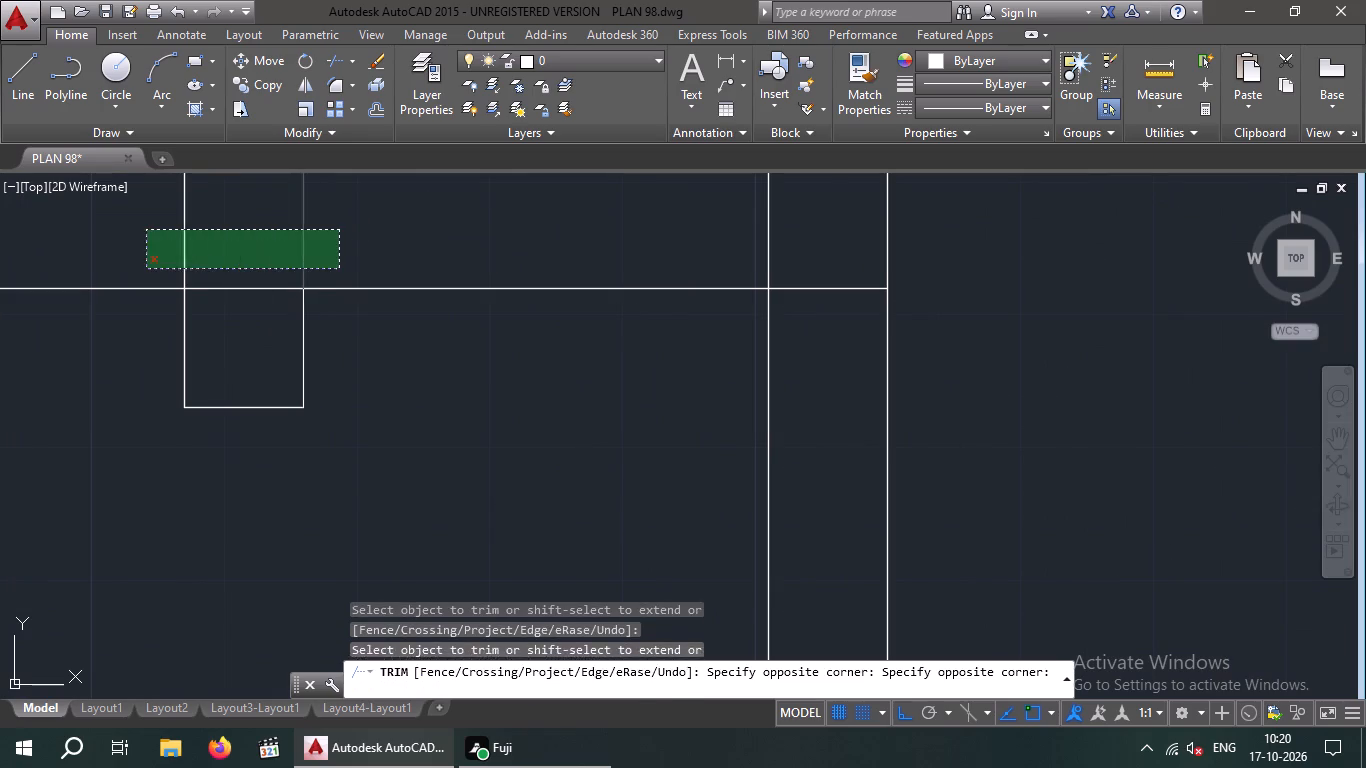
{"action": "left_click", "coordinate": [124, 269]}
{"action": "left_click_drag", "start_coordinate": [252, 328], "coordinate": [243, 314]}
{"action": "left_click", "coordinate": [226, 264]}
{"action": "scroll", "coordinate": [226, 262], "scroll_direction": "down", "scroll_amount": 4}
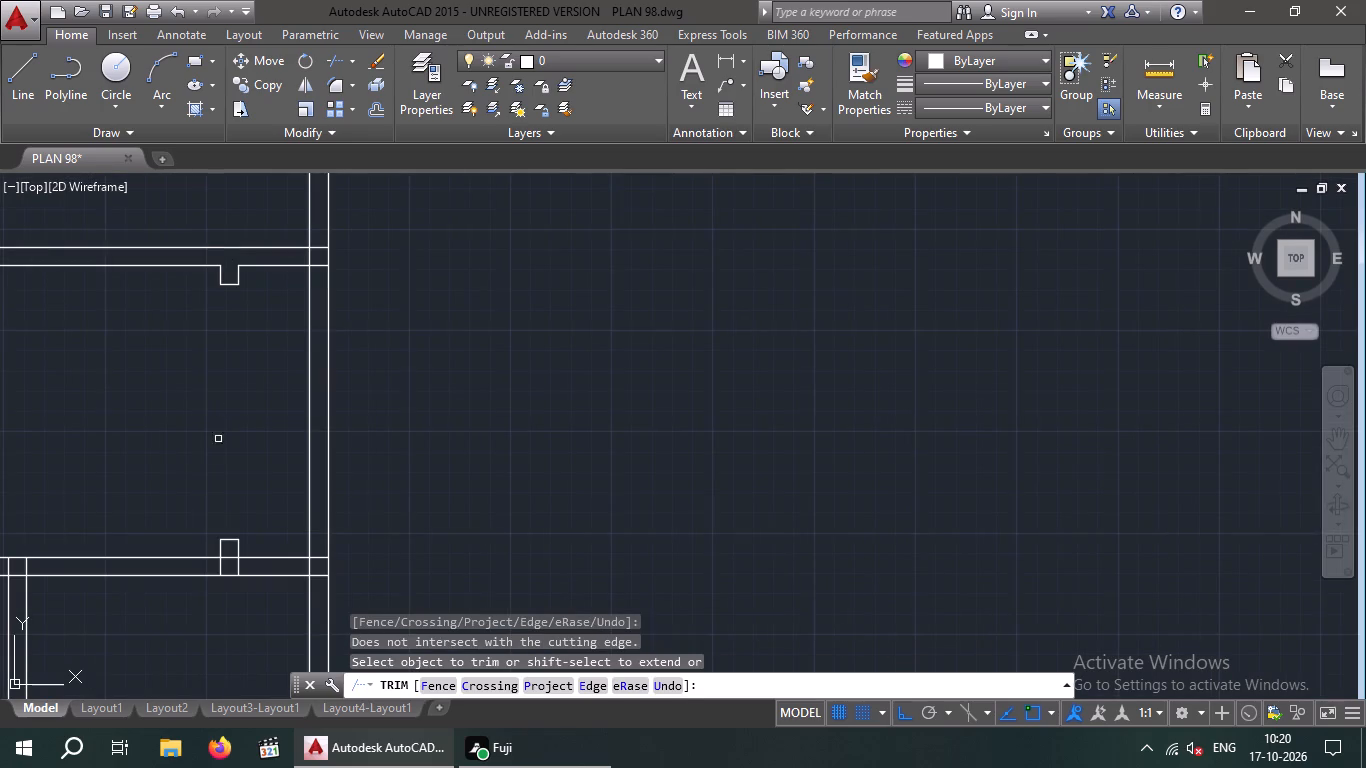
Trim the lower stub's side lines inside the horizontal wall and the wall line across the stub to join them.
{"action": "middle_click_drag", "start_coordinate": [215, 459], "coordinate": [223, 309]}
{"action": "scroll", "coordinate": [228, 409], "scroll_direction": "up", "scroll_amount": 4}
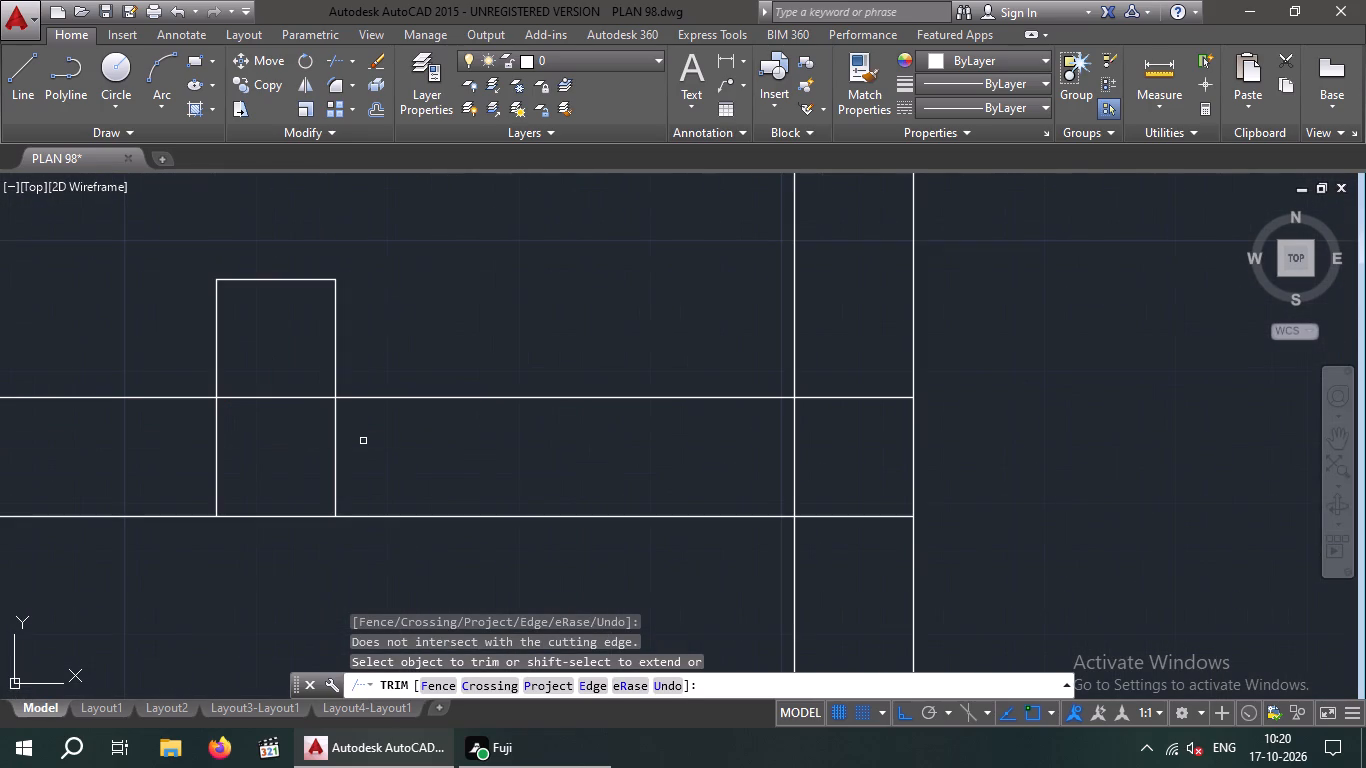
{"action": "left_click_drag", "start_coordinate": [375, 451], "coordinate": [193, 483]}
{"action": "left_click_drag", "start_coordinate": [151, 495], "coordinate": [160, 495]}
{"action": "left_click_drag", "start_coordinate": [292, 463], "coordinate": [259, 422]}
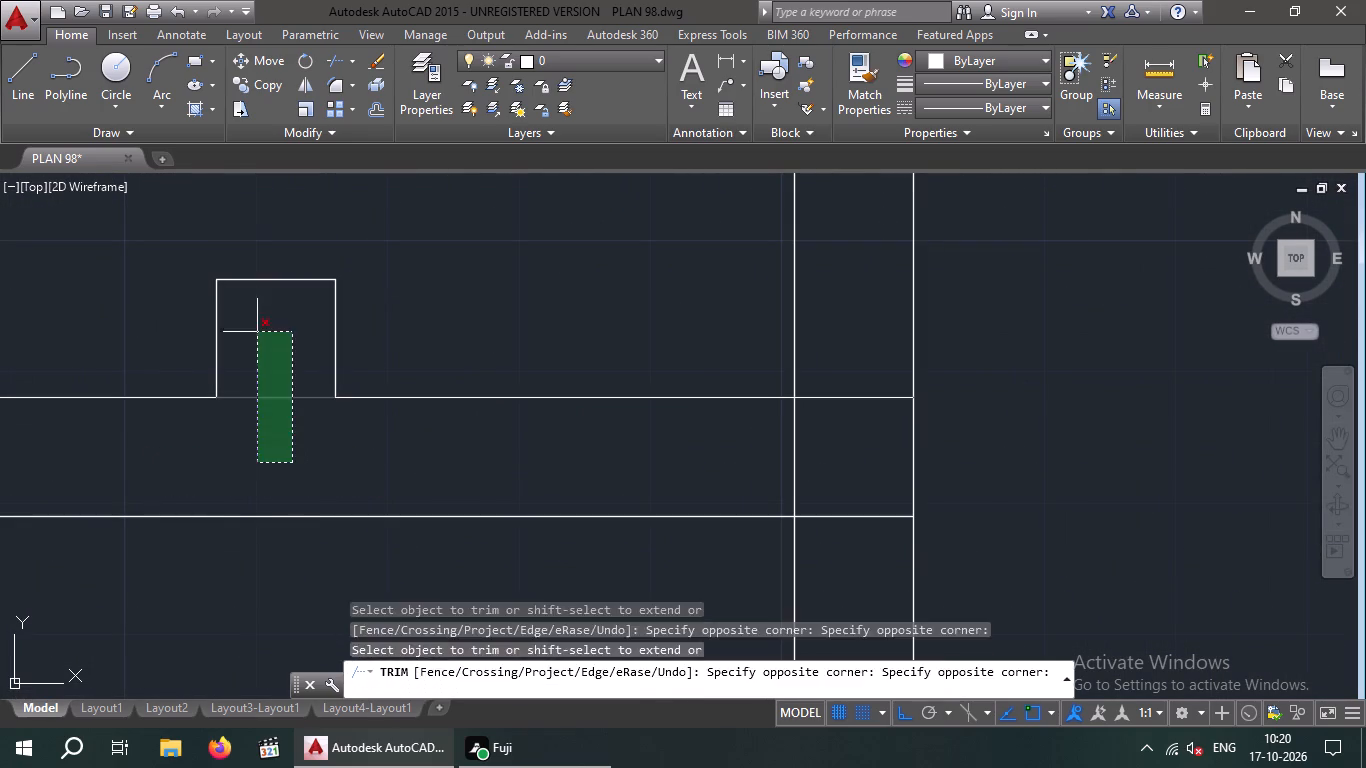
{"action": "left_click", "coordinate": [259, 329]}
Trim the crossing lines where the horizontal wall with the lower stub meets the right outer wall to open the junction.
{"action": "scroll", "coordinate": [261, 333], "scroll_direction": "down", "scroll_amount": 3}
{"action": "scroll", "coordinate": [383, 362], "scroll_direction": "up", "scroll_amount": 3}
{"action": "left_click_drag", "start_coordinate": [447, 368], "coordinate": [390, 406]}
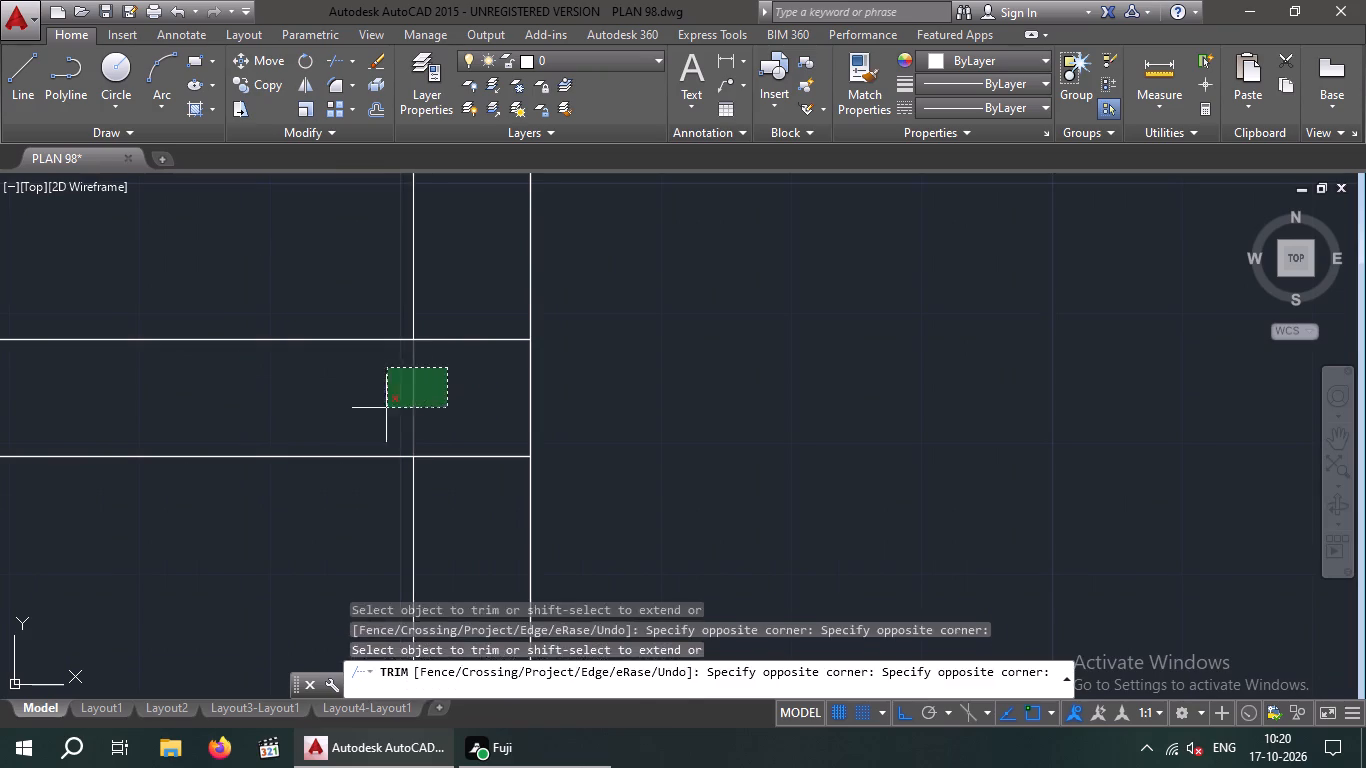
{"action": "left_click", "coordinate": [386, 408]}
{"action": "left_click_drag", "start_coordinate": [474, 482], "coordinate": [467, 466]}
{"action": "left_click", "coordinate": [442, 267]}
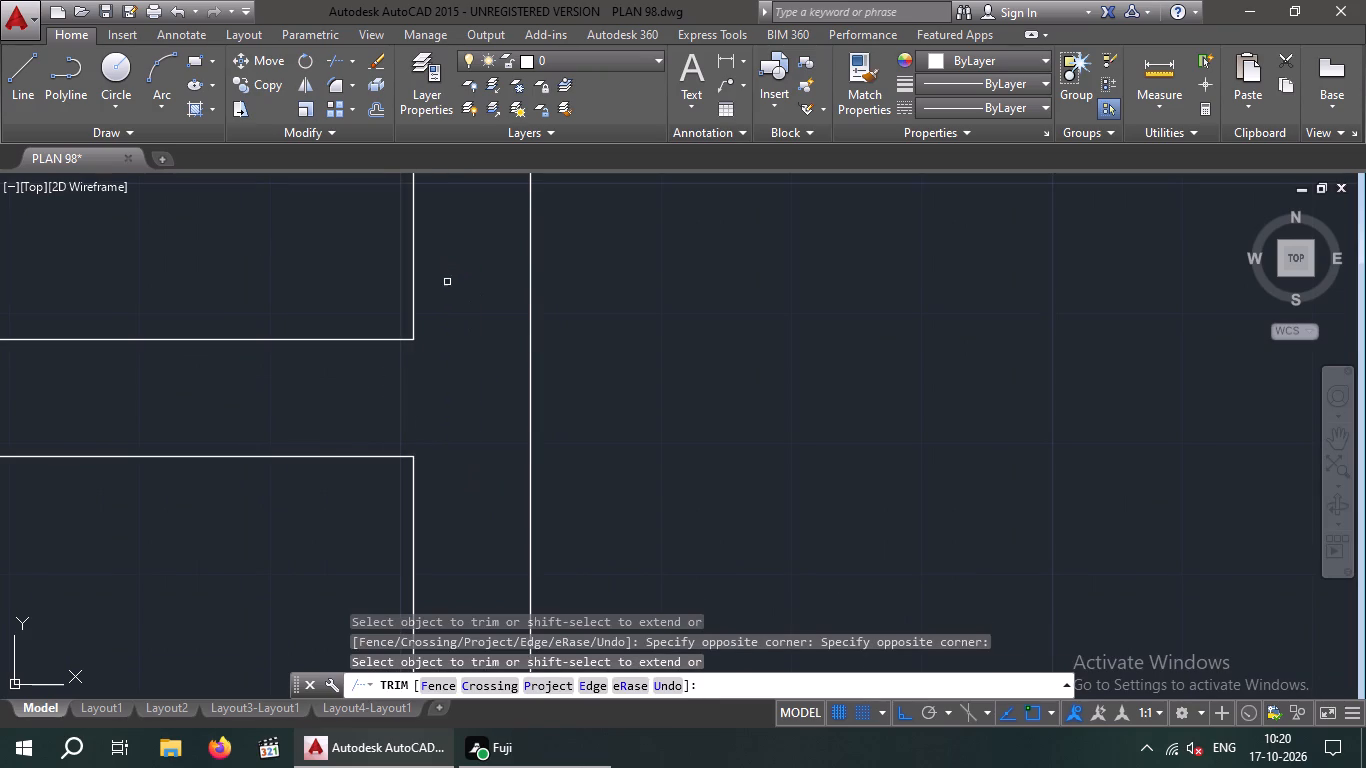
Trim the crossing lines where the horizontal wall with the upper stub meets the right outer wall to open the junction.
{"action": "middle_click_drag", "start_coordinate": [448, 299], "coordinate": [450, 401]}
{"action": "scroll", "coordinate": [459, 319], "scroll_direction": "down", "scroll_amount": 3}
{"action": "middle_click_drag", "start_coordinate": [460, 341], "coordinate": [463, 429]}
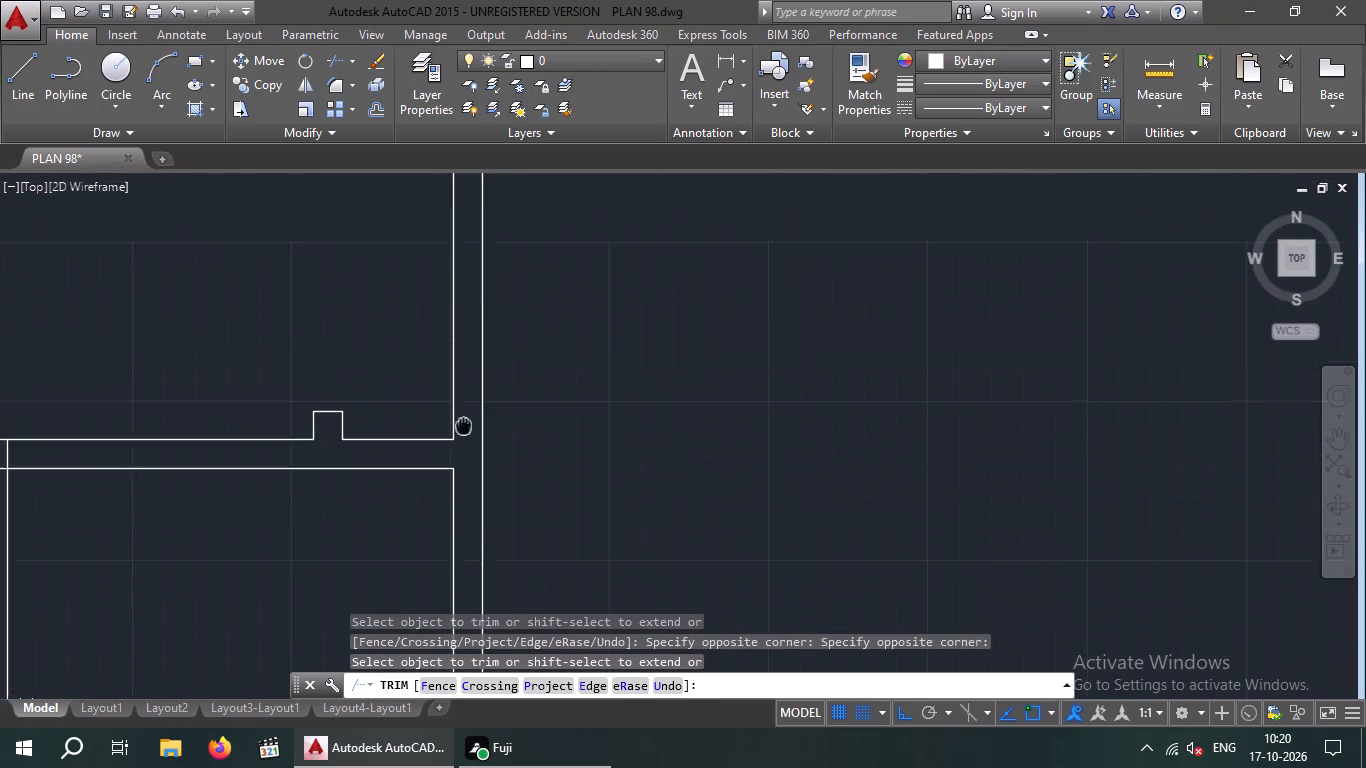
{"action": "middle_click_drag", "start_coordinate": [463, 429], "coordinate": [459, 455]}
{"action": "scroll", "coordinate": [459, 455], "scroll_direction": "down", "scroll_amount": 1}
{"action": "middle_click_drag", "start_coordinate": [391, 322], "coordinate": [355, 498]}
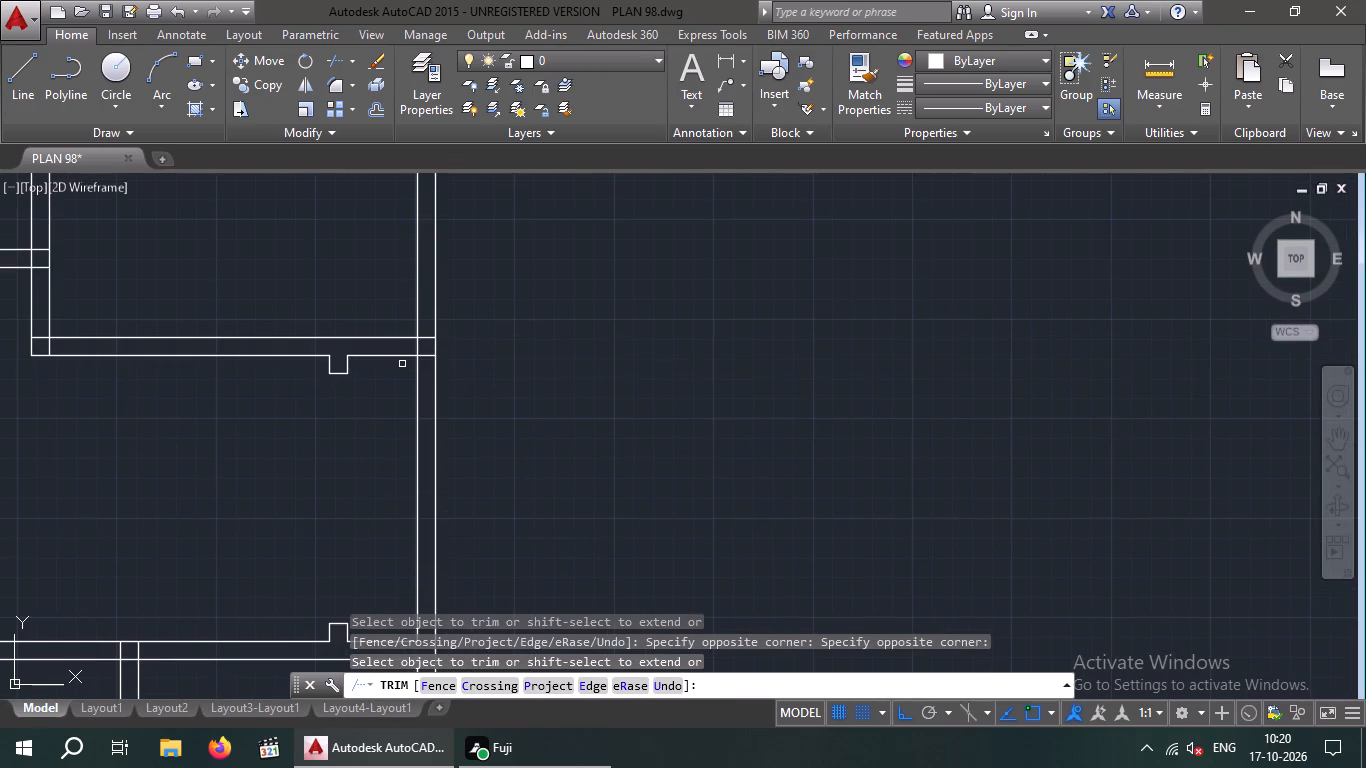
{"action": "scroll", "coordinate": [422, 343], "scroll_direction": "up", "scroll_amount": 6}
{"action": "left_click_drag", "start_coordinate": [434, 340], "coordinate": [297, 396]}
{"action": "left_click", "coordinate": [207, 408]}
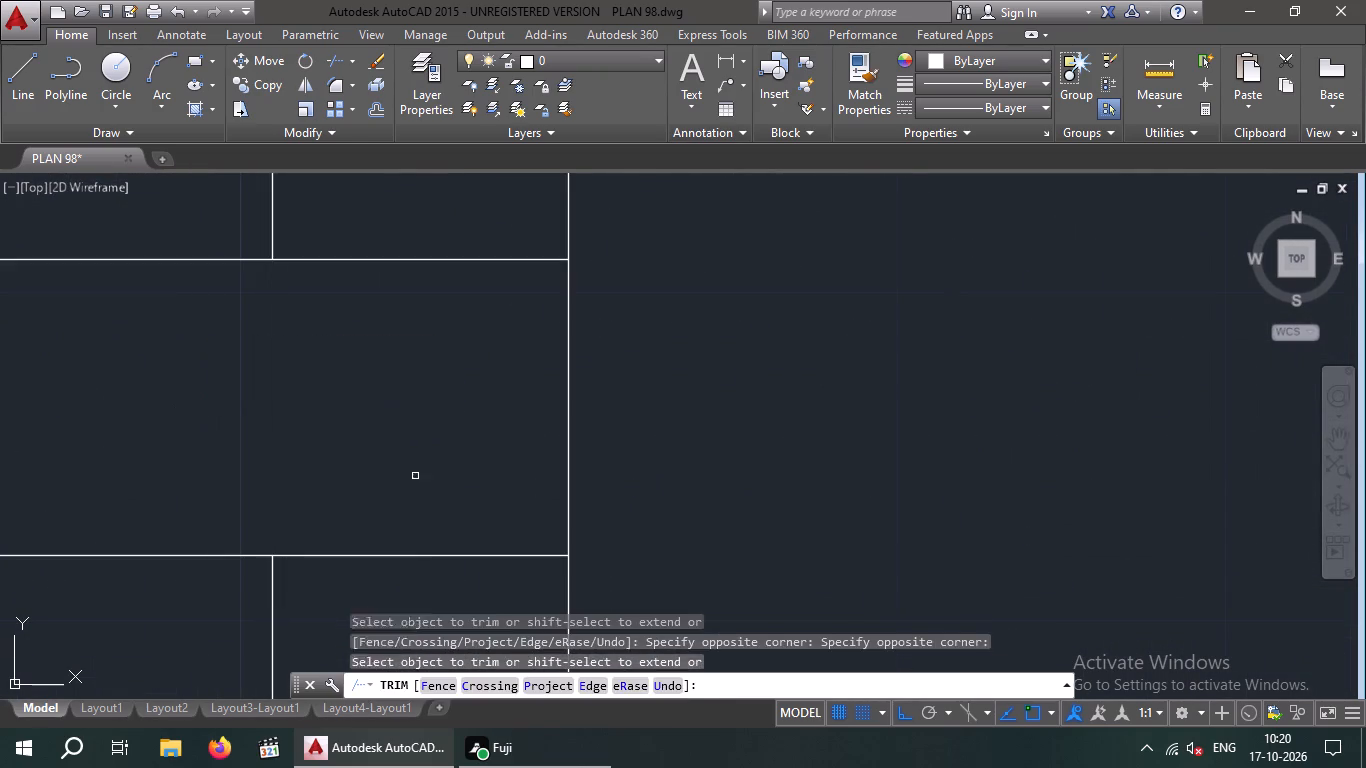
{"action": "left_click_drag", "start_coordinate": [449, 585], "coordinate": [450, 552]}
{"action": "left_click", "coordinate": [389, 240]}
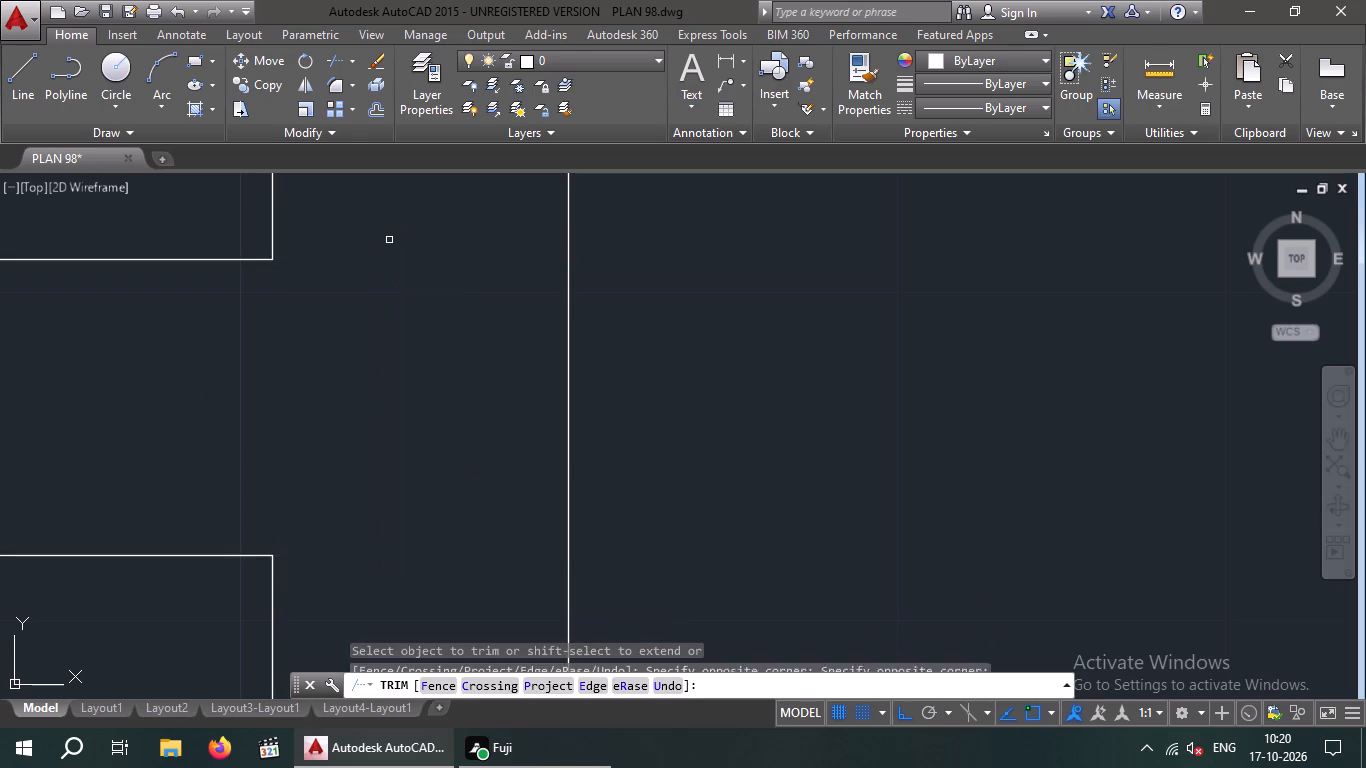
{"action": "scroll", "coordinate": [389, 241], "scroll_direction": "down", "scroll_amount": 6}
{"action": "scroll", "coordinate": [485, 295], "scroll_direction": "down", "scroll_amount": 1}
{"action": "middle_click_drag", "start_coordinate": [485, 295], "coordinate": [598, 243]}
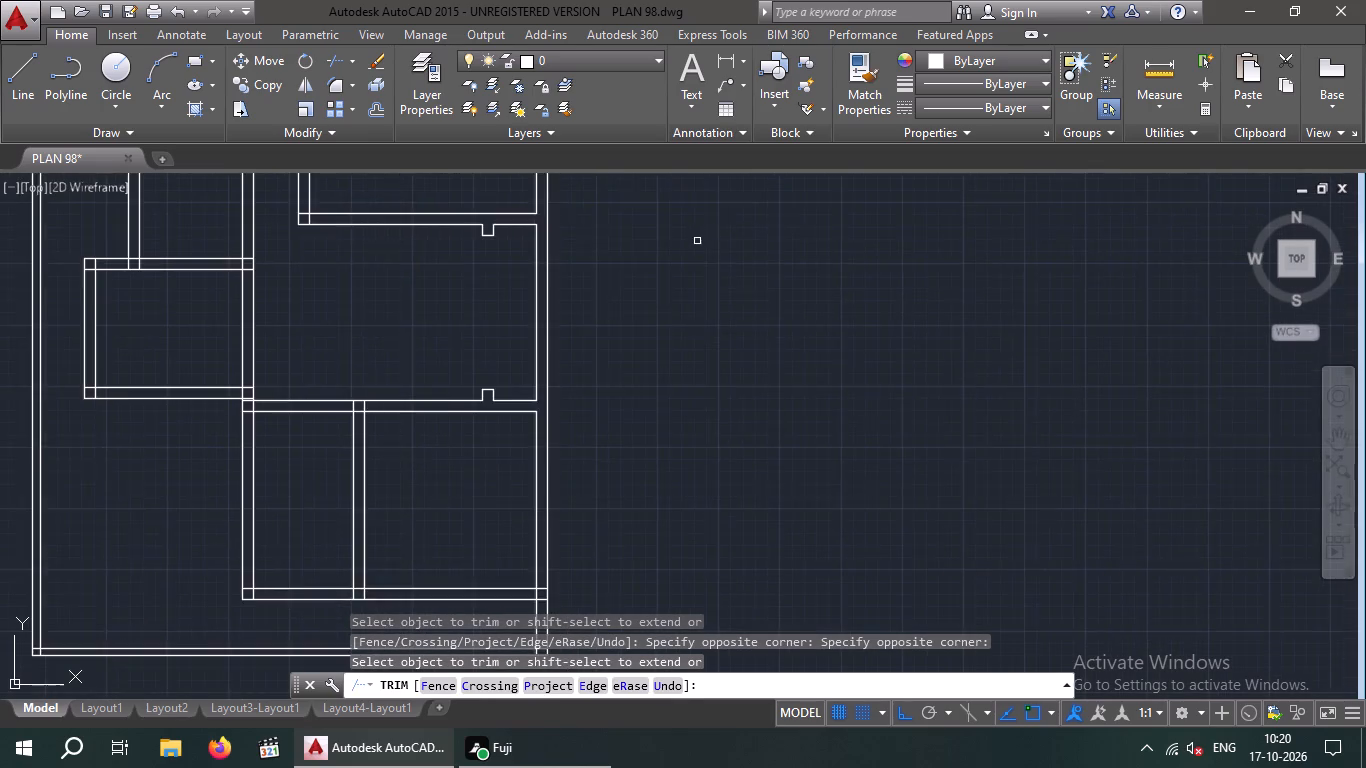
{"action": "scroll", "coordinate": [696, 243], "scroll_direction": "down", "scroll_amount": 1}
{"action": "middle_click_drag", "start_coordinate": [589, 359], "coordinate": [487, 435]}
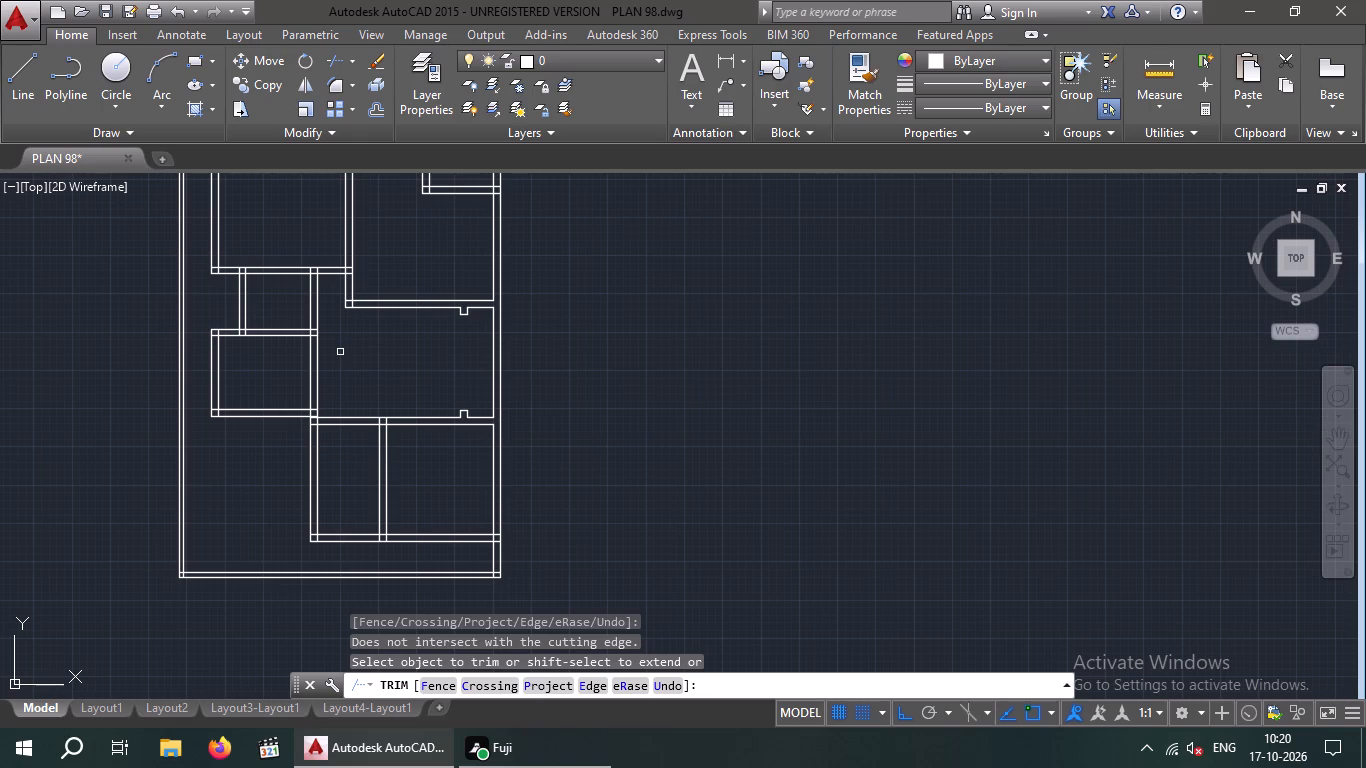
{"action": "key", "text": "Escape"}
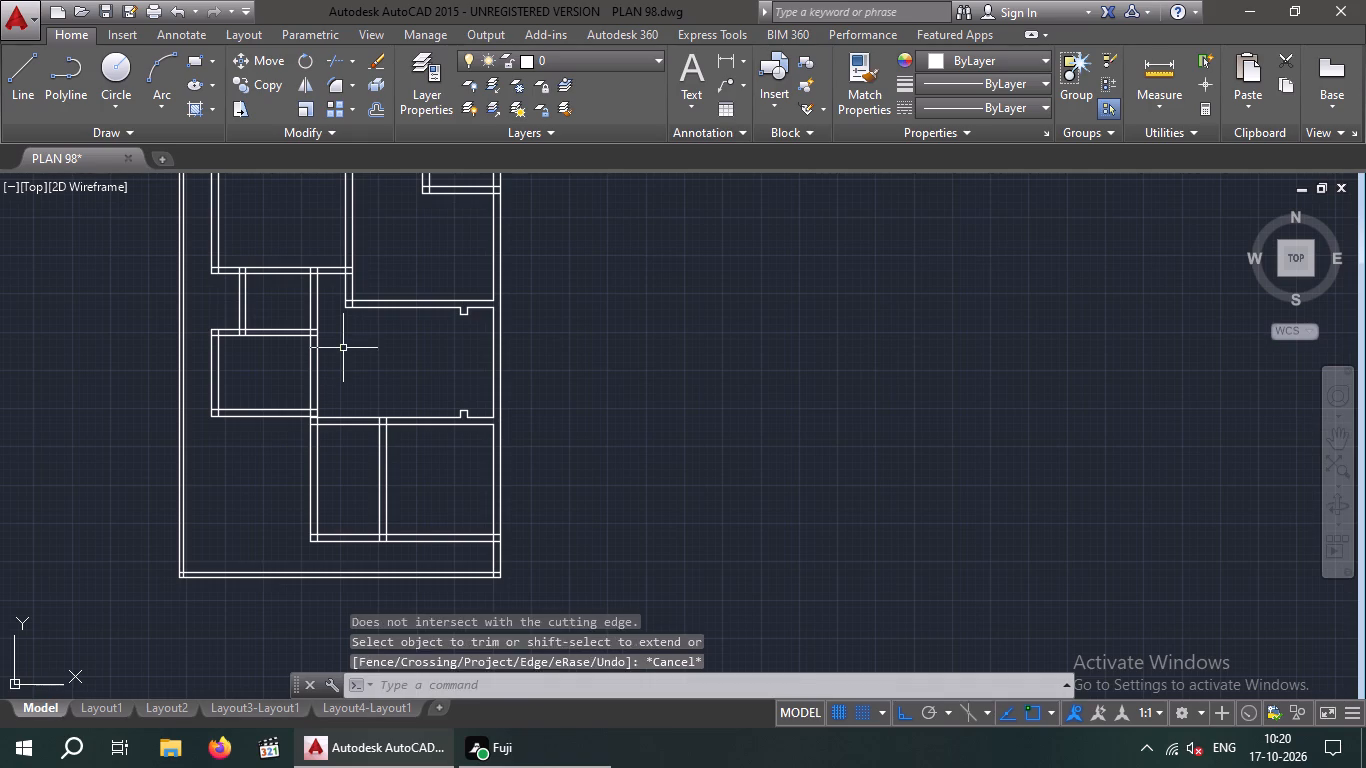
{"action": "key", "text": "Escape"}
{"action": "key", "text": "Escape"}
{"action": "key", "text": "Escape"}
{"action": "key", "text": "Escape"}
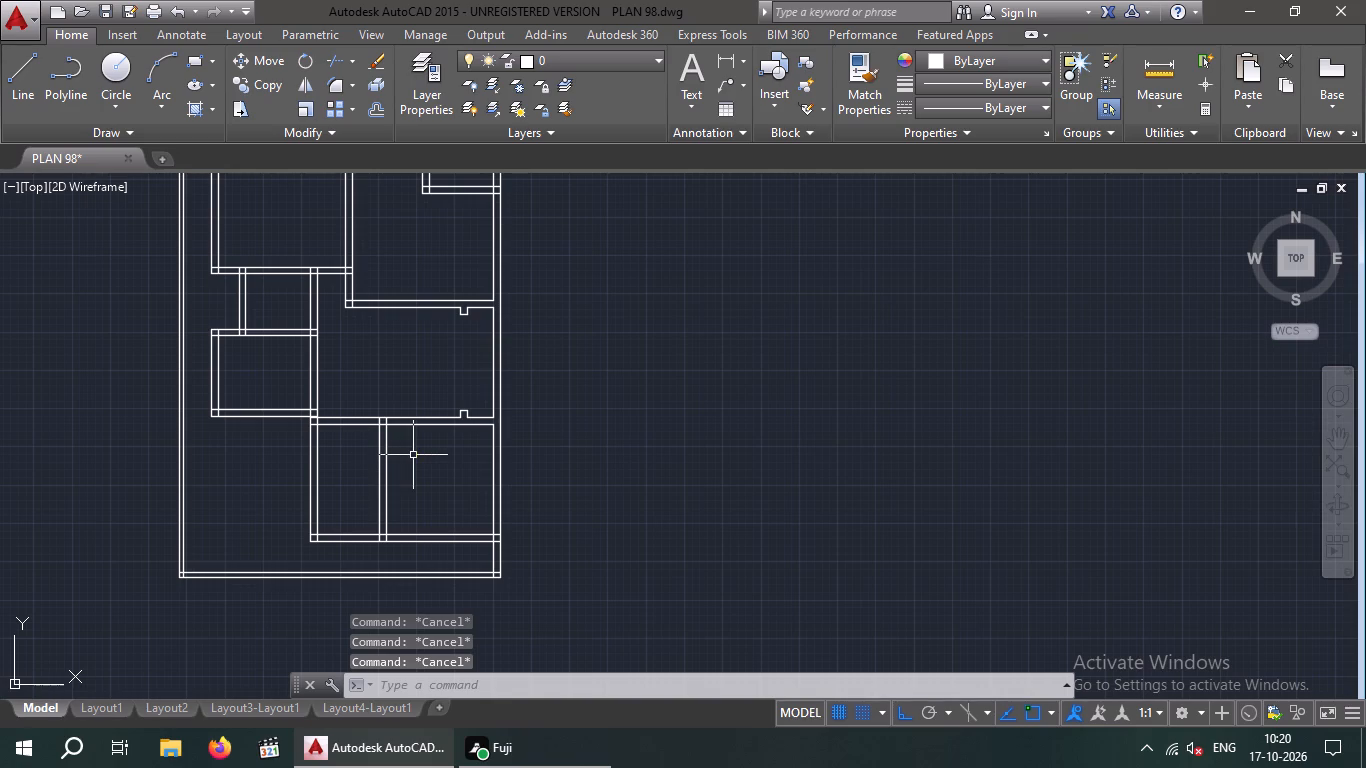
Offset the right line of the vertical partition below the lower stub's wall 1' to the right.
{"action": "key", "text": "o"}
{"action": "key", "text": "Return"}
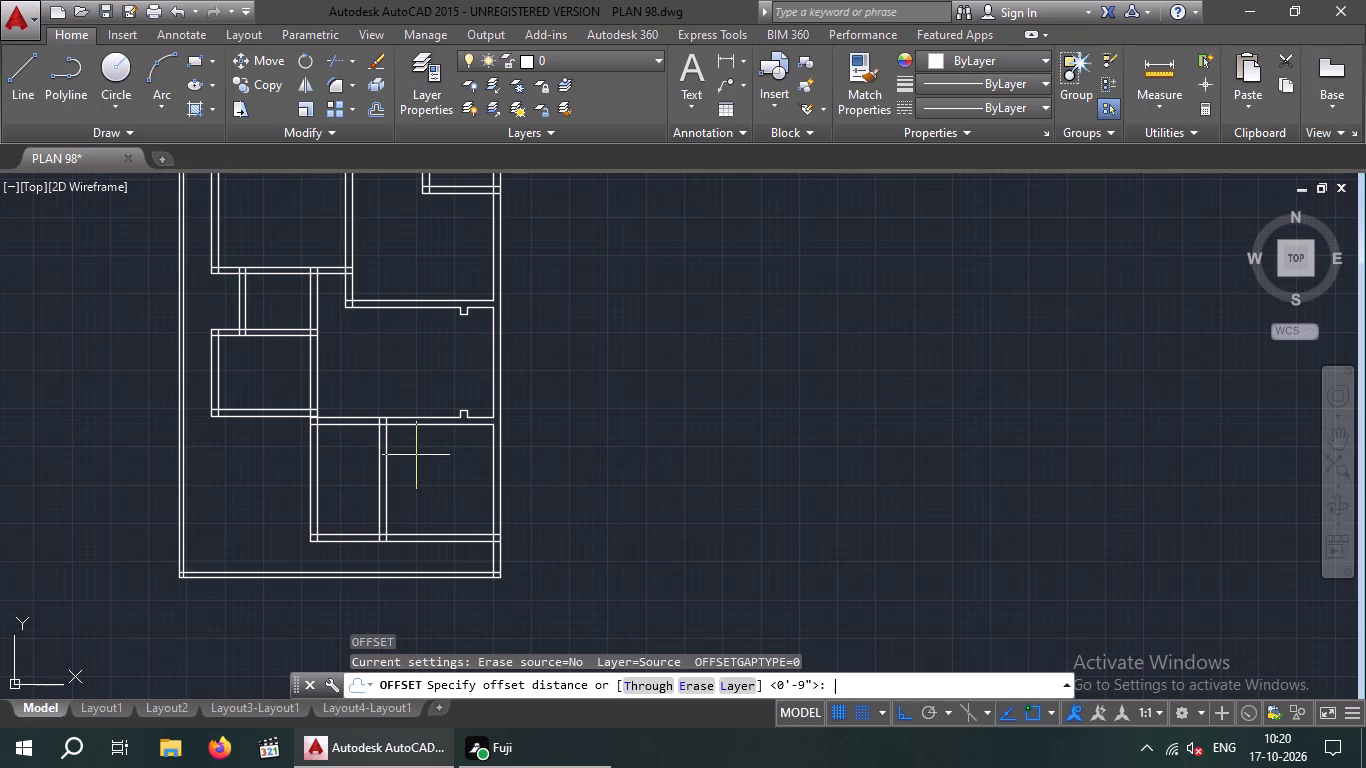
{"action": "type", "text": "1'"}
{"action": "key", "text": "Return"}
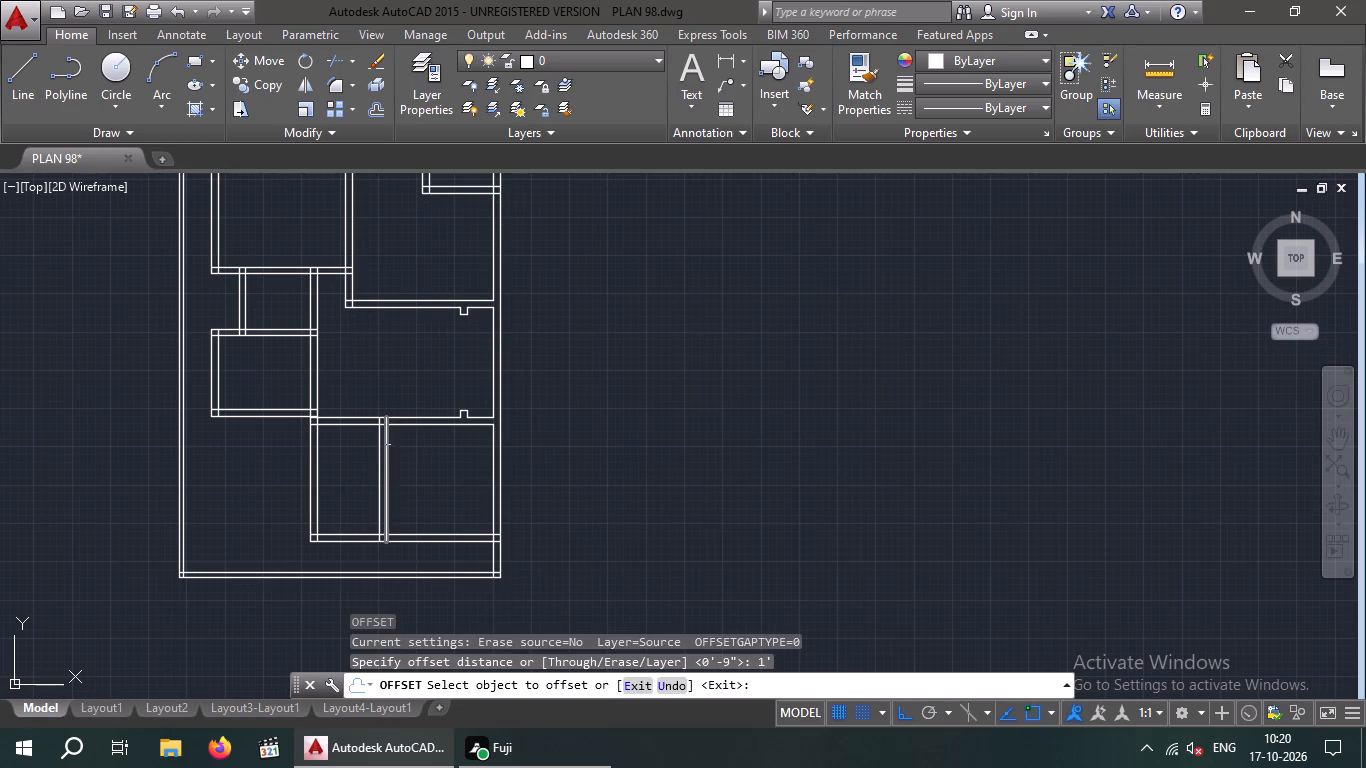
{"action": "scroll", "coordinate": [387, 442], "scroll_direction": "up", "scroll_amount": 2}
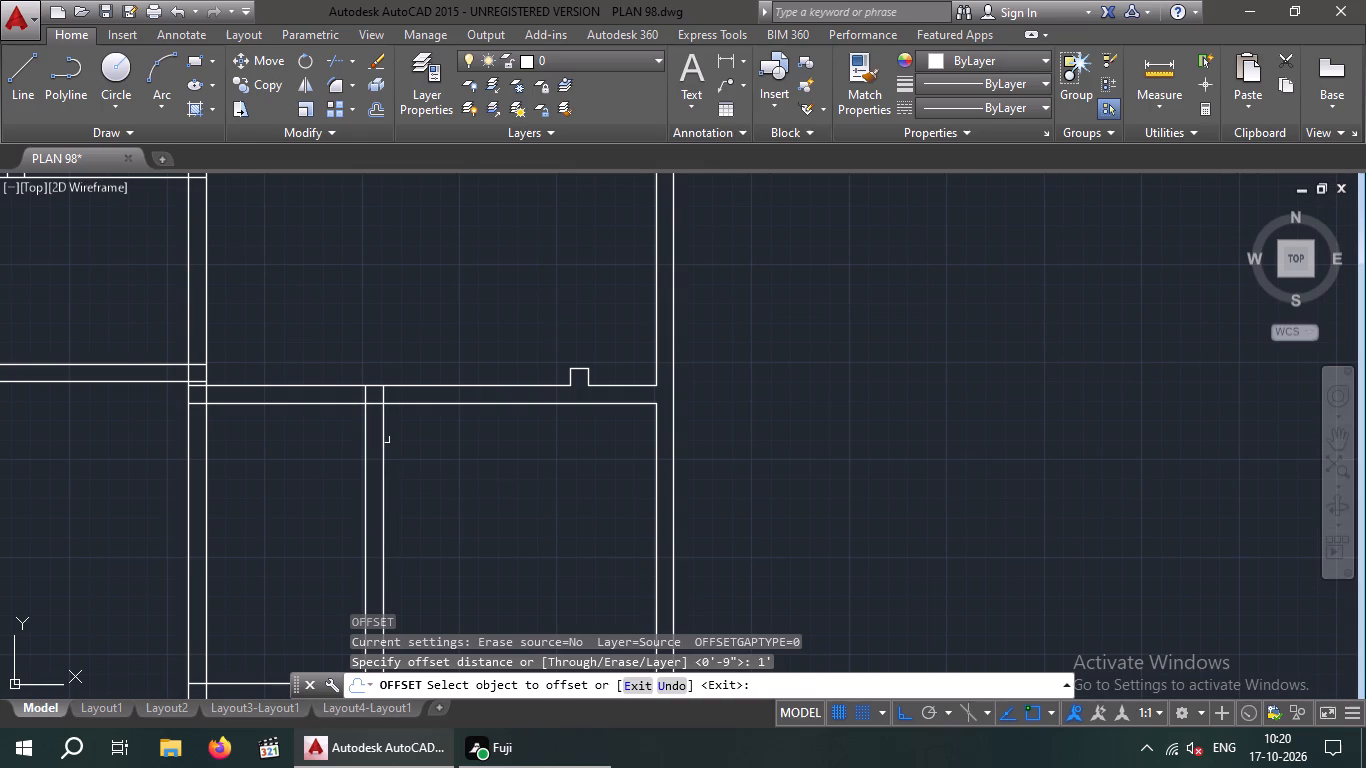
{"action": "left_click", "coordinate": [384, 441]}
{"action": "left_click", "coordinate": [418, 444]}
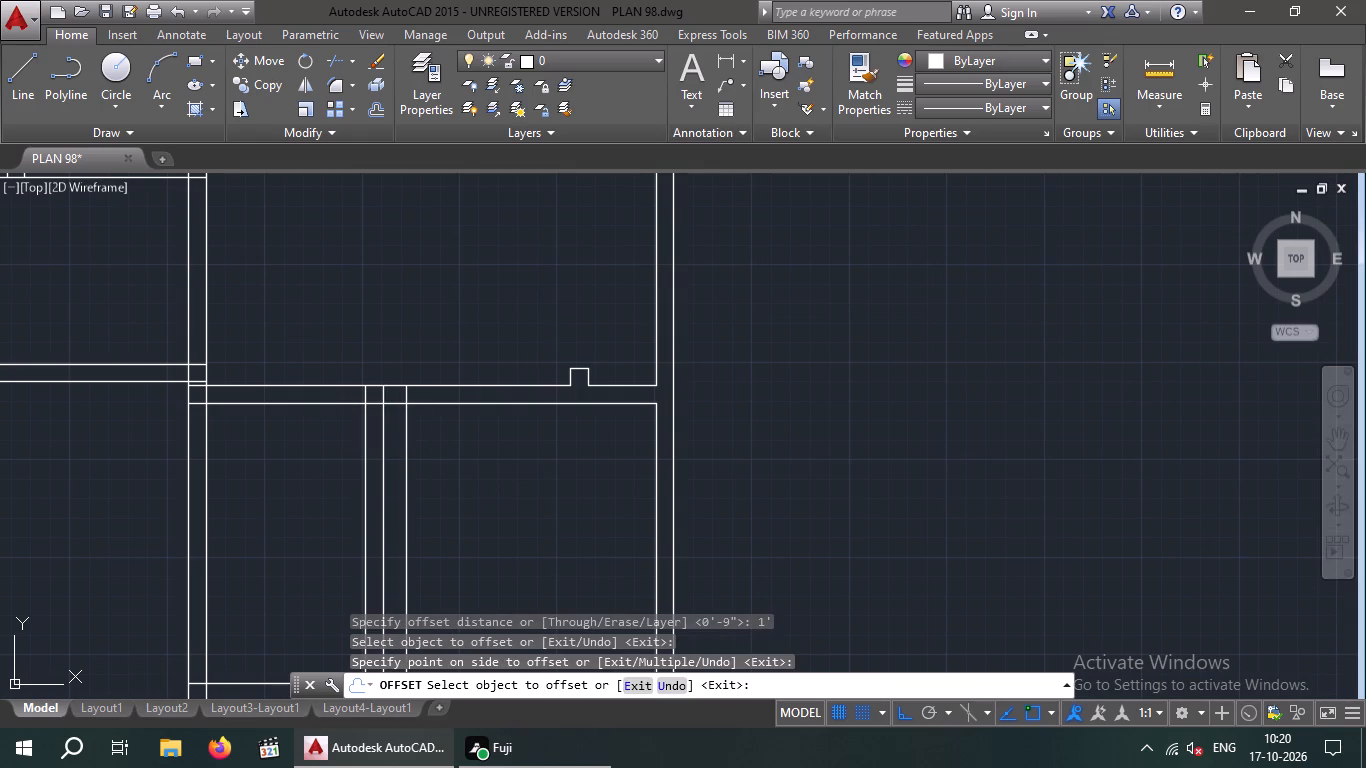
{"action": "key", "text": "Escape"}
{"action": "key", "text": "Escape"}
{"action": "scroll", "coordinate": [438, 448], "scroll_direction": "up", "scroll_amount": 1}
{"action": "right_click", "coordinate": [438, 448]}
{"action": "key", "text": "Escape"}
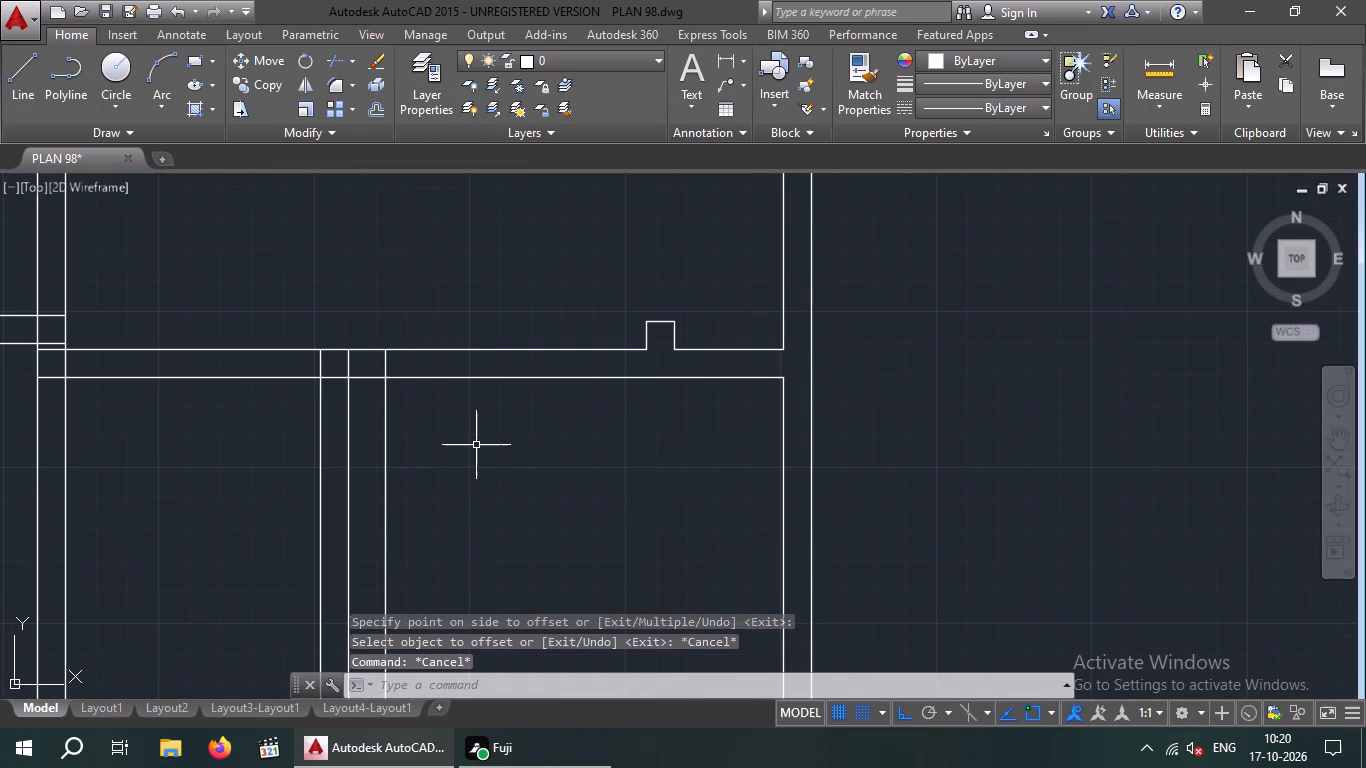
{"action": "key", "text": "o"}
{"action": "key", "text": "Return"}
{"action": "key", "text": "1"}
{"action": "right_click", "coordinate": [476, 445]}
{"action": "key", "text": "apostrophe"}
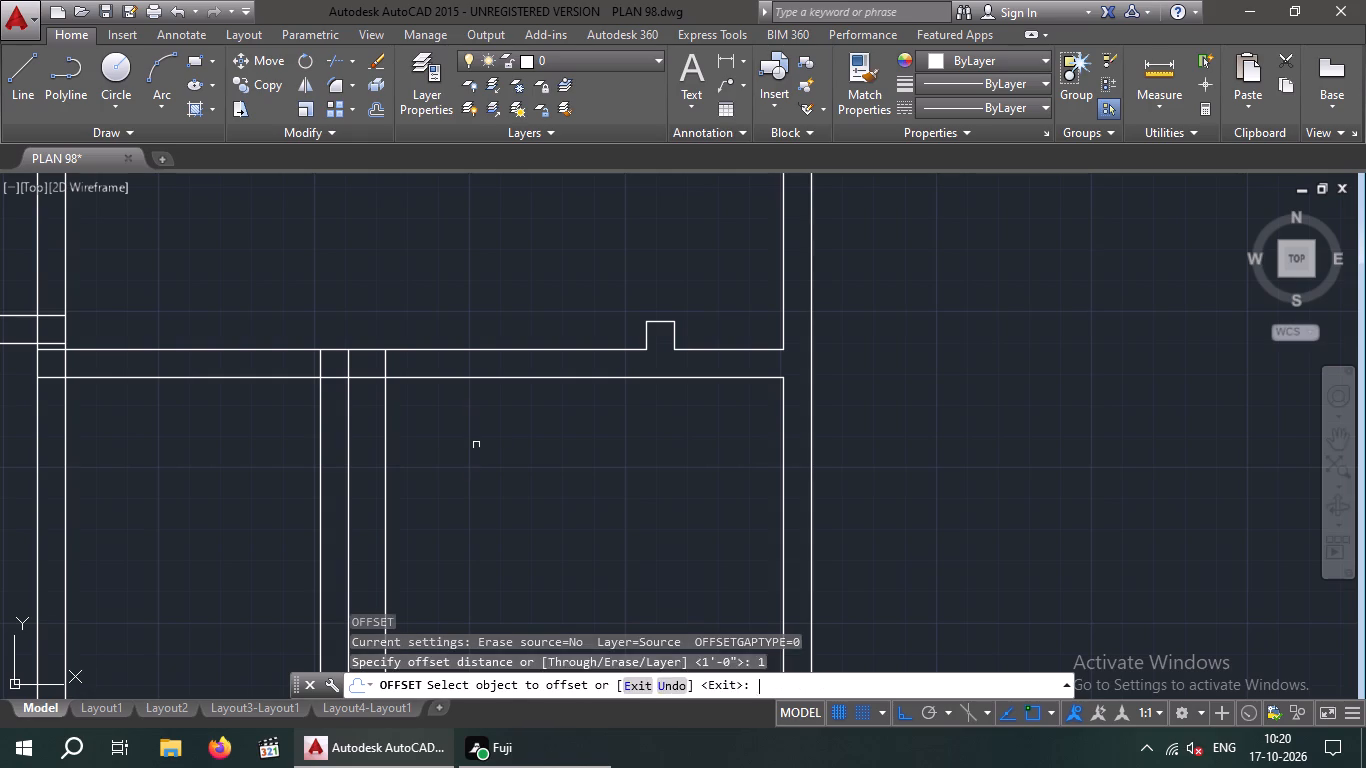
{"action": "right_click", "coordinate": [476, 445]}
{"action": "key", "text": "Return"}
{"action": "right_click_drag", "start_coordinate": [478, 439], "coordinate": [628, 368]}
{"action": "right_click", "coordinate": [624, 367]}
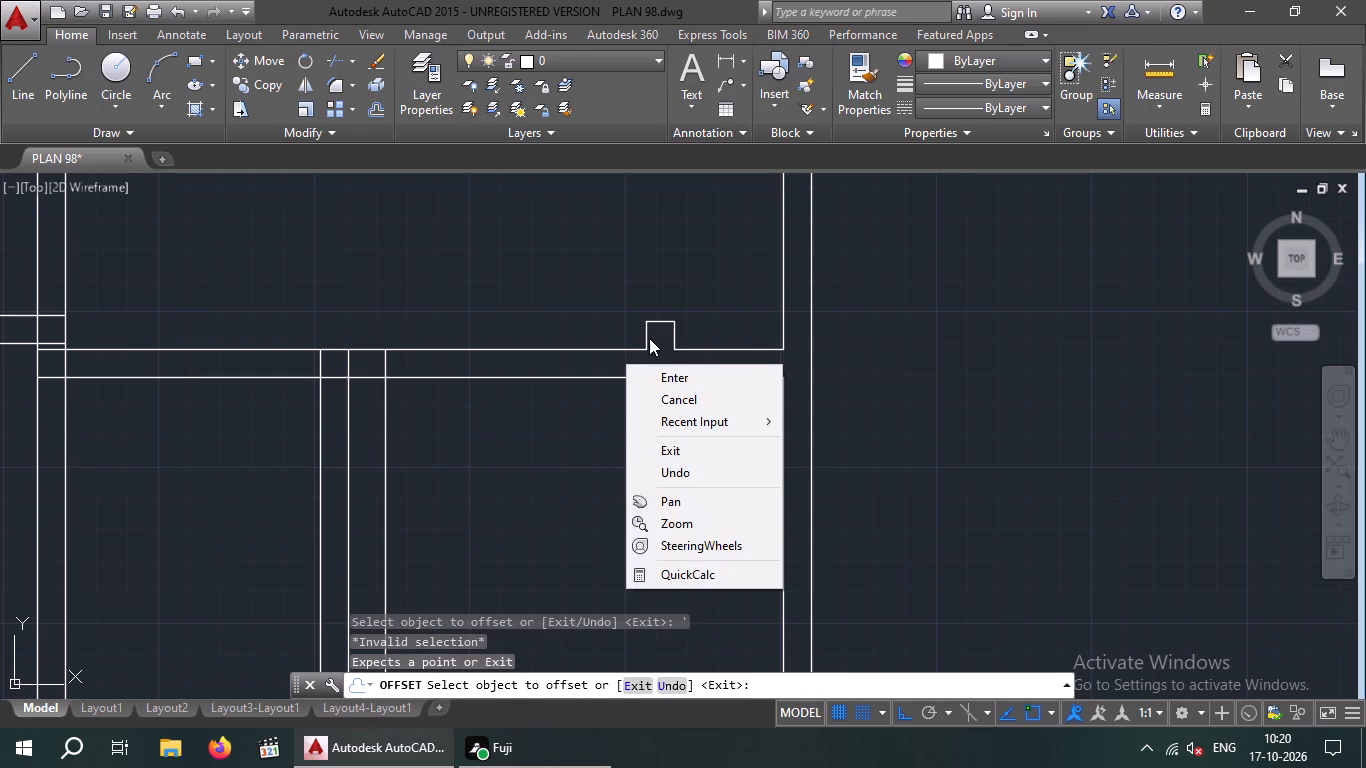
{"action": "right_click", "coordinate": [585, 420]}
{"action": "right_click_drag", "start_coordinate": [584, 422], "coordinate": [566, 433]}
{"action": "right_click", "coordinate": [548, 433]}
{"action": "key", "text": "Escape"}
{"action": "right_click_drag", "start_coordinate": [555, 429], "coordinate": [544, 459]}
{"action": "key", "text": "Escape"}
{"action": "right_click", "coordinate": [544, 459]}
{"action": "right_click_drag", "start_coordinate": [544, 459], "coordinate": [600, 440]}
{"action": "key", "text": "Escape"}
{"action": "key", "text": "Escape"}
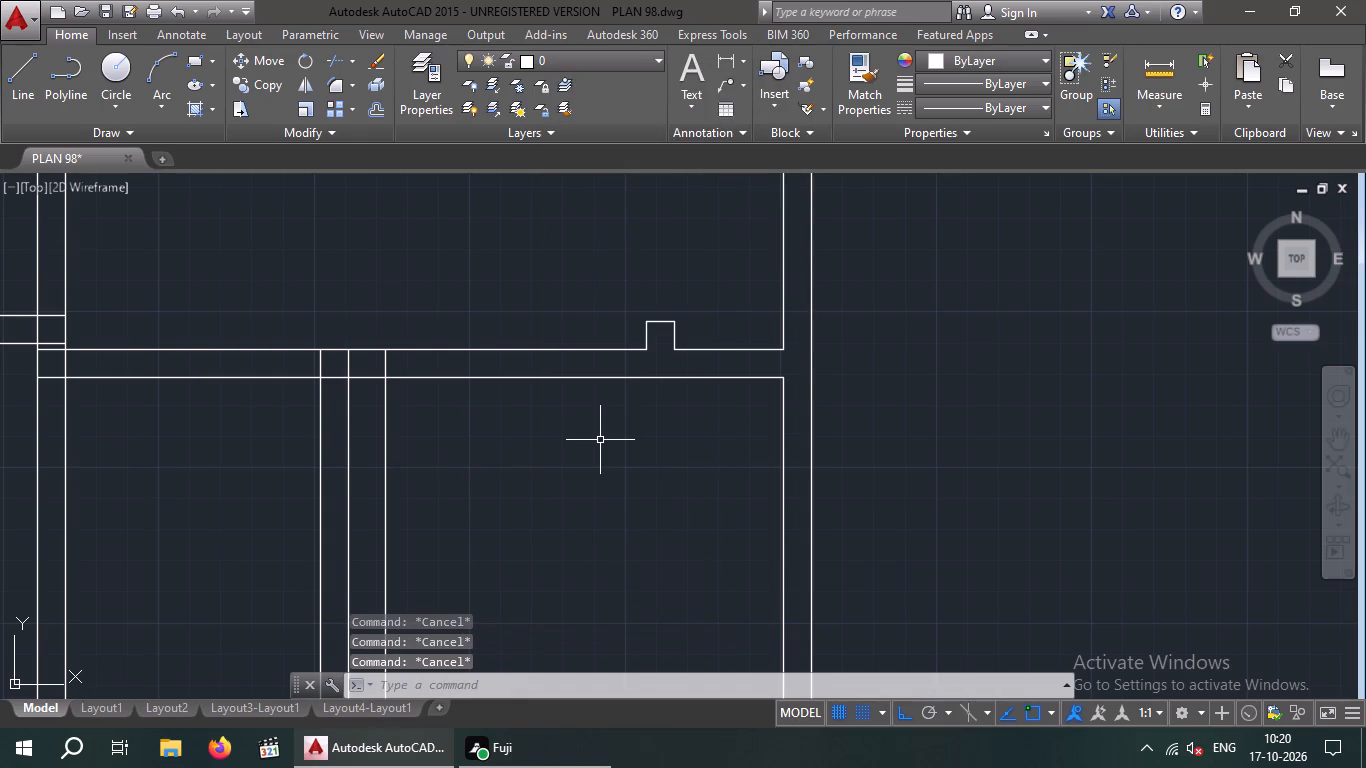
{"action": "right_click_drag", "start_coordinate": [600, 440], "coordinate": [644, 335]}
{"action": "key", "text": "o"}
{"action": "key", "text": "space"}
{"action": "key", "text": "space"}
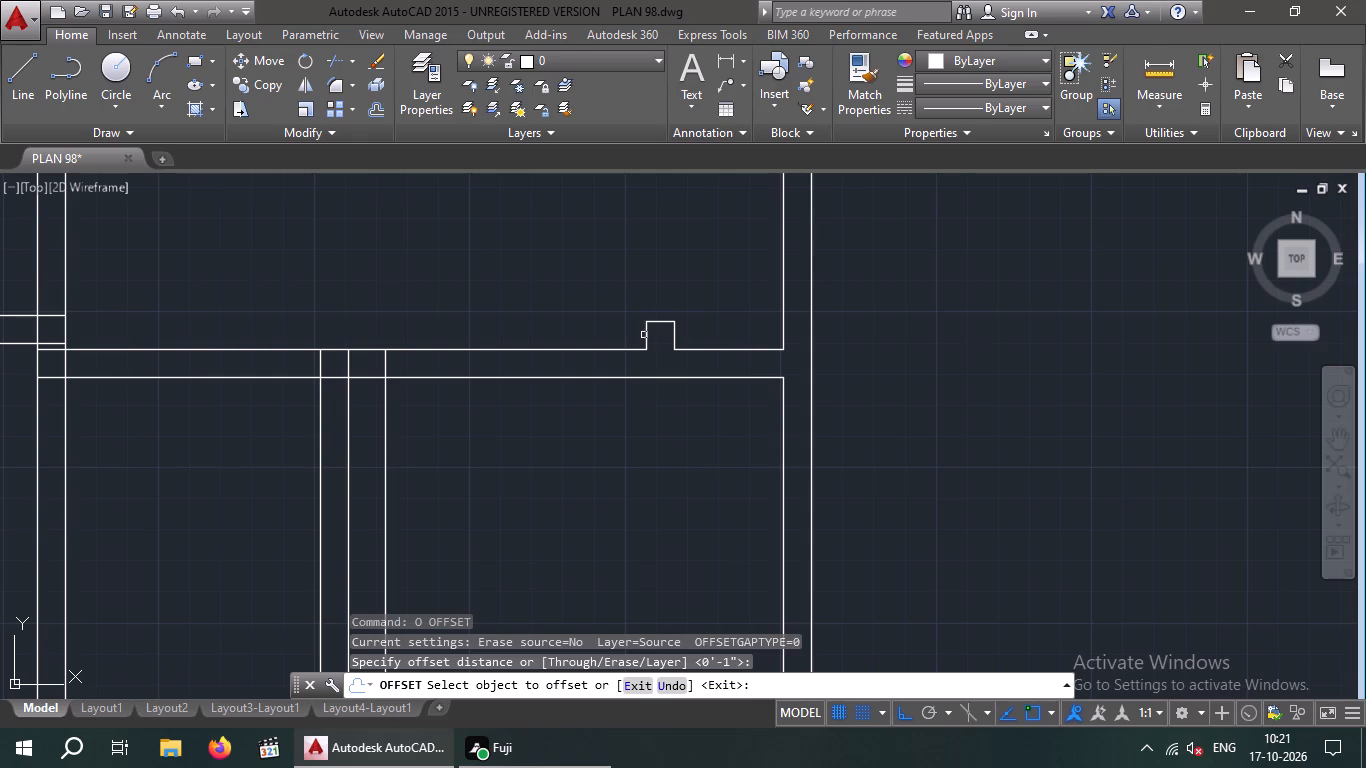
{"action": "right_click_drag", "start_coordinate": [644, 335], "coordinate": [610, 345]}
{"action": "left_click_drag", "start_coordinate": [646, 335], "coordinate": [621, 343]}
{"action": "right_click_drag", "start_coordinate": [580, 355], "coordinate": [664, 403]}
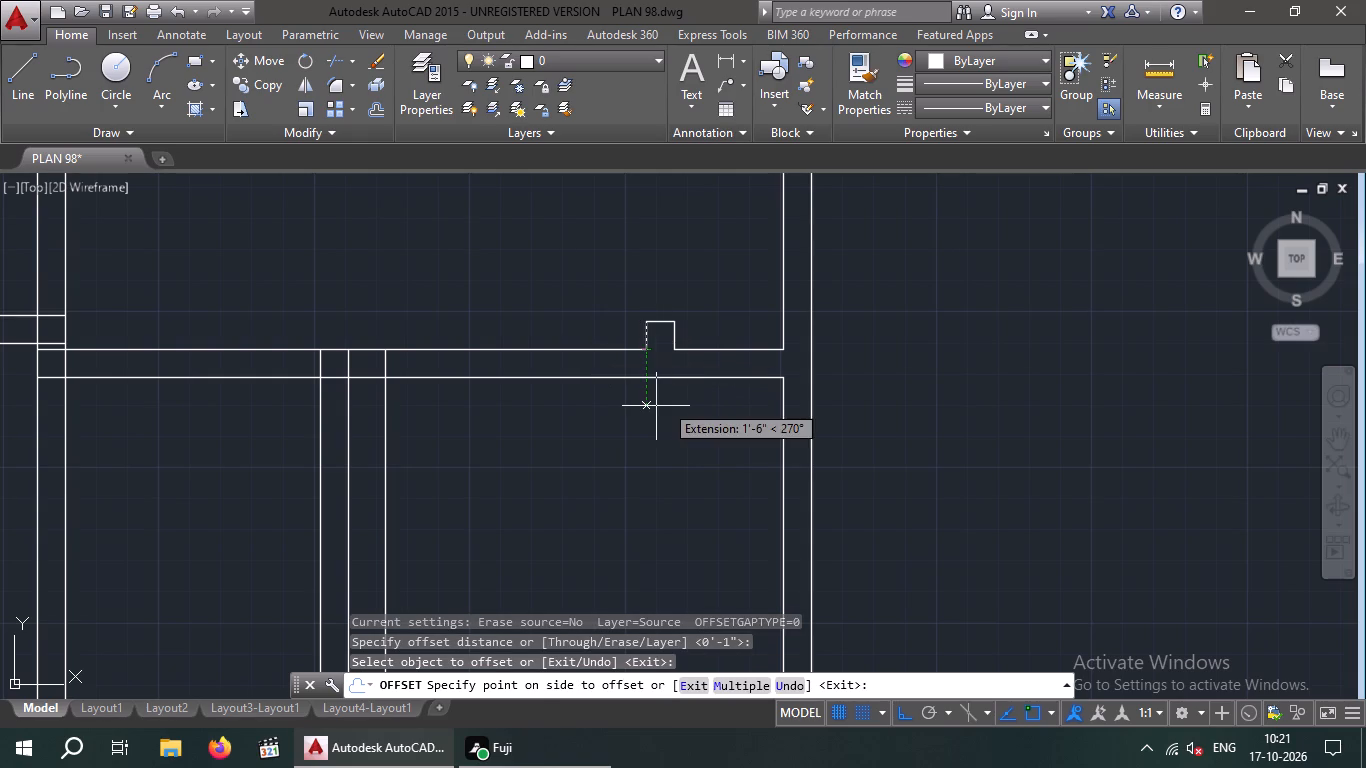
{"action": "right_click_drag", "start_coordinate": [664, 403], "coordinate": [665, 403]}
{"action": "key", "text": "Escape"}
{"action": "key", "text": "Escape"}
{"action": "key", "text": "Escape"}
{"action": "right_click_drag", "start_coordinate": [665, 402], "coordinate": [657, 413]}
Offset the left line of the upper stub near the right outer wall 1' to the left.
{"action": "key", "text": "o"}
{"action": "key", "text": "Return"}
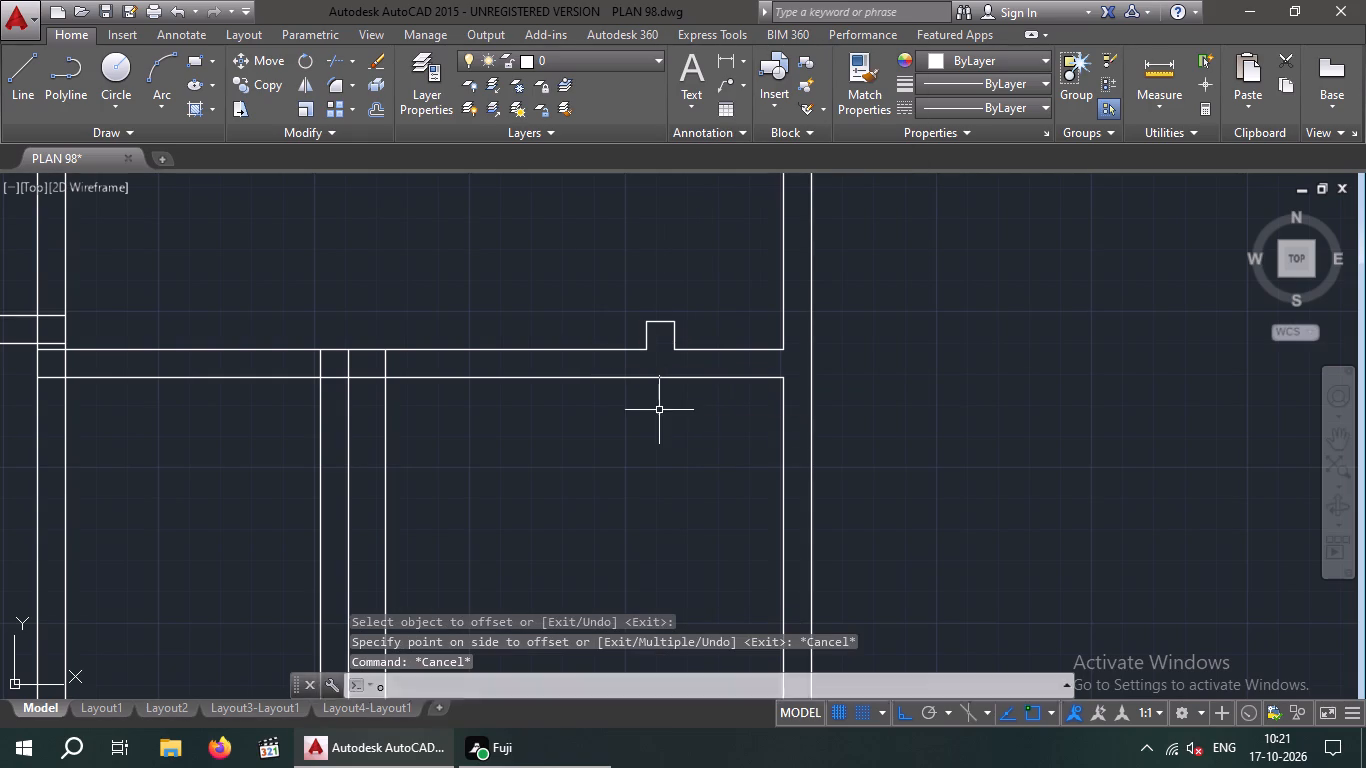
{"action": "right_click_drag", "start_coordinate": [657, 413], "coordinate": [646, 428]}
{"action": "key", "text": "1"}
{"action": "key", "text": "apostrophe"}
{"action": "key", "text": "Return"}
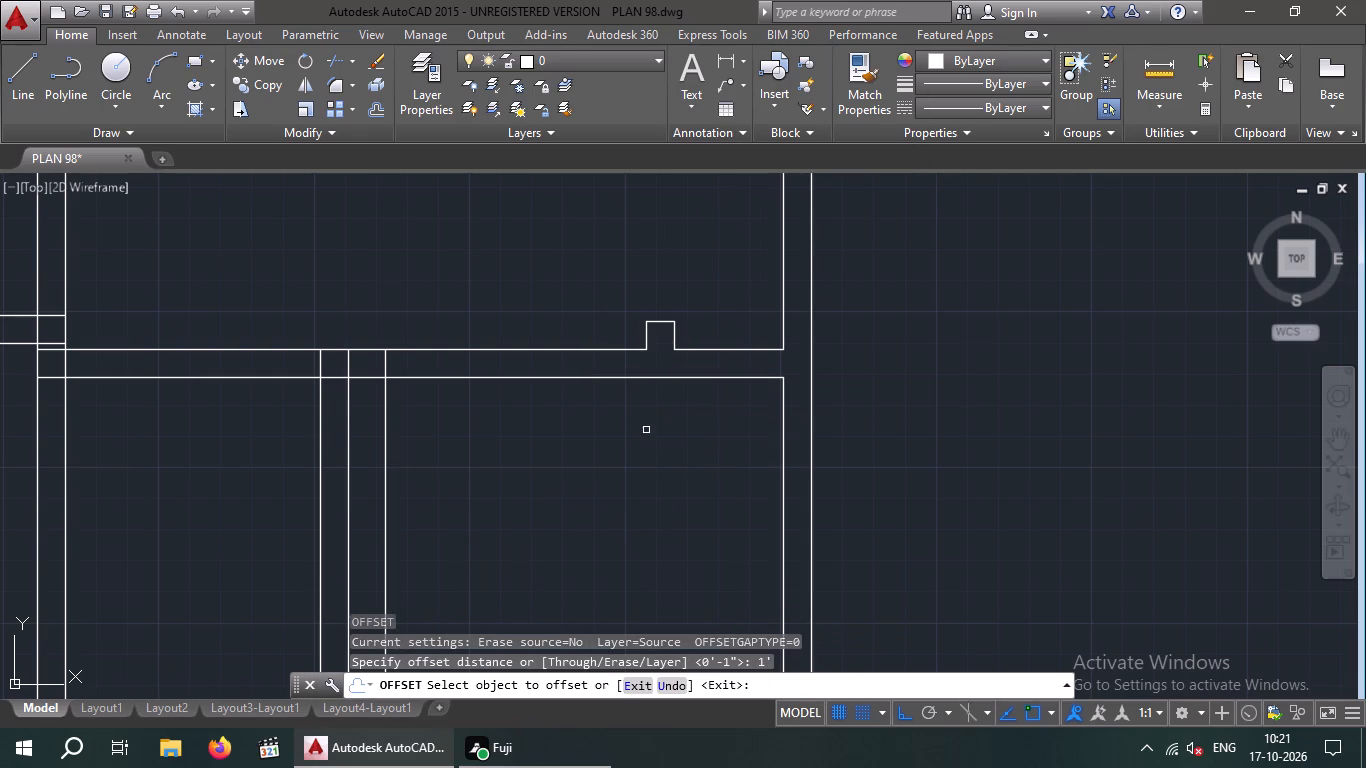
{"action": "right_click_drag", "start_coordinate": [646, 428], "coordinate": [562, 358]}
{"action": "left_click", "coordinate": [647, 338]}
{"action": "left_click", "coordinate": [561, 355]}
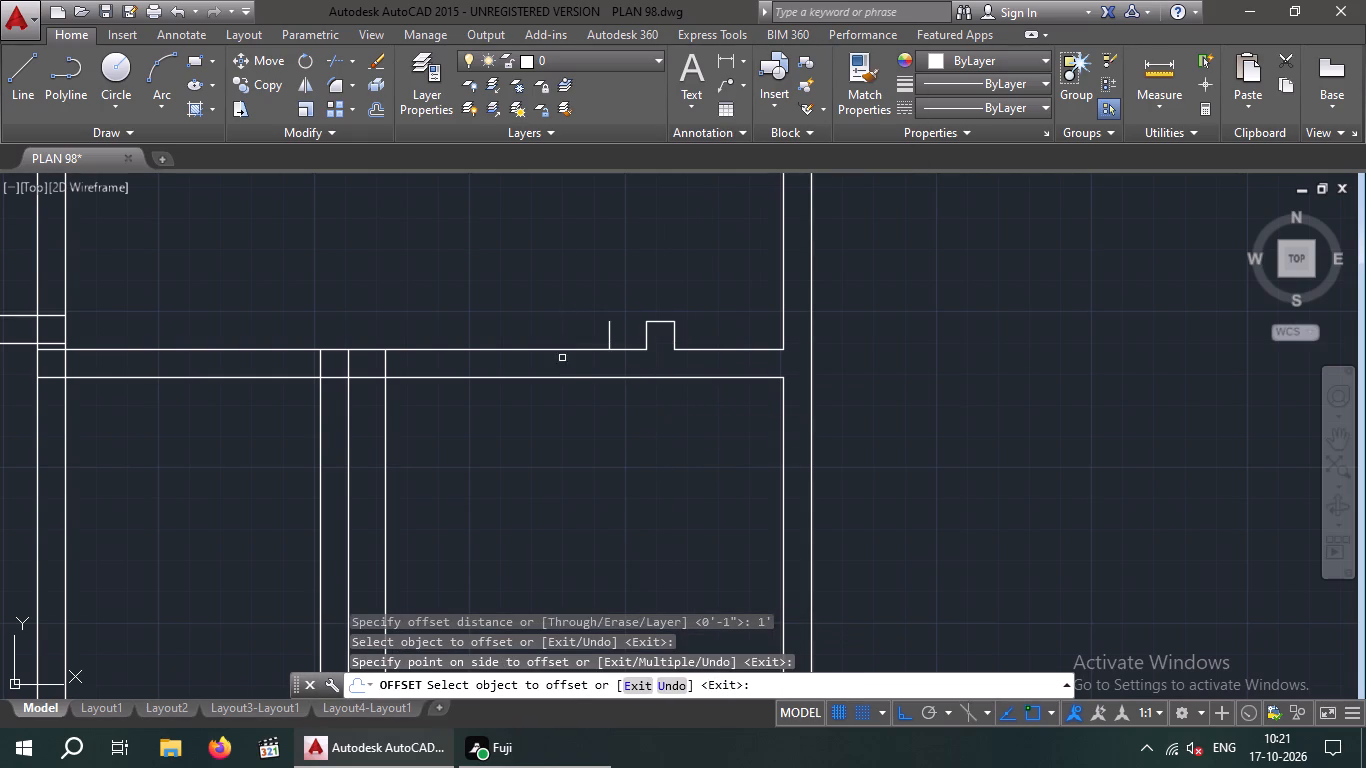
{"action": "right_click_drag", "start_coordinate": [562, 358], "coordinate": [607, 409]}
{"action": "key", "text": "Escape"}
{"action": "key", "text": "Escape"}
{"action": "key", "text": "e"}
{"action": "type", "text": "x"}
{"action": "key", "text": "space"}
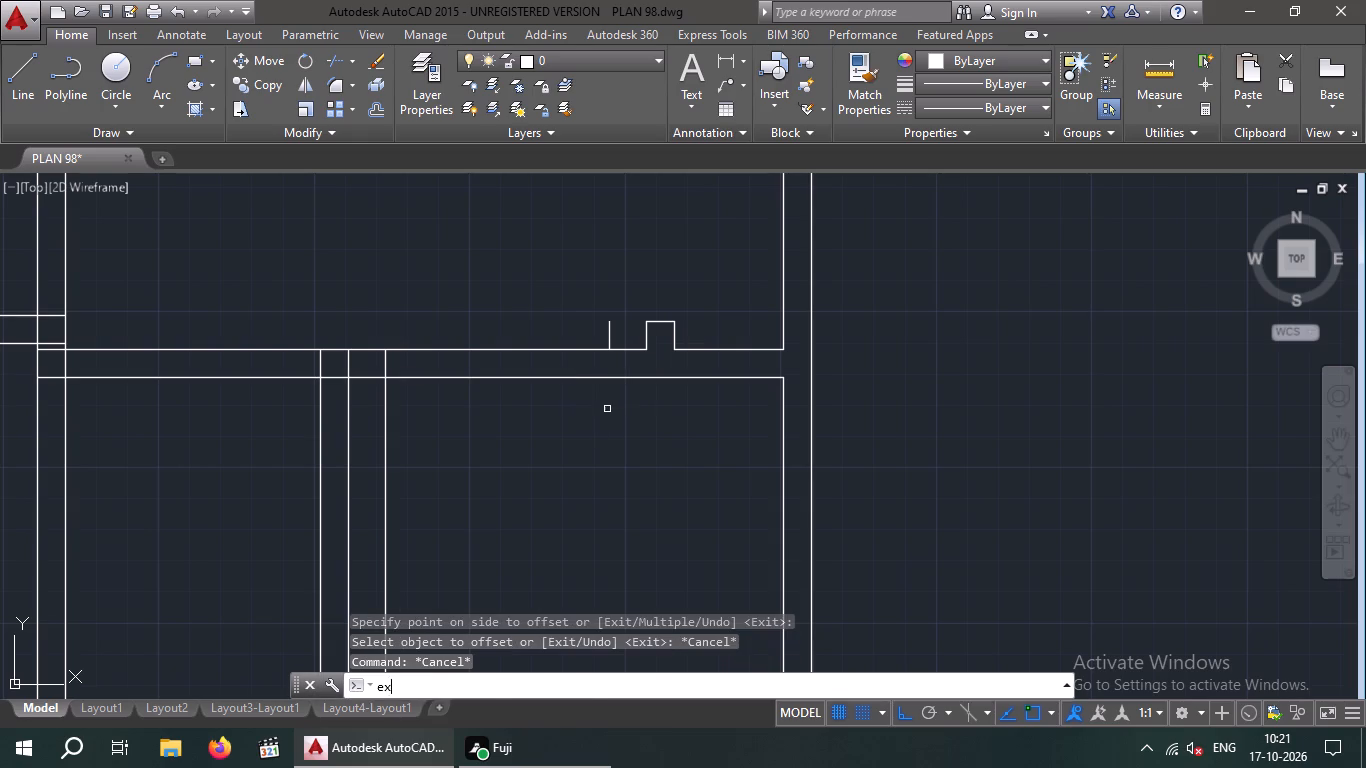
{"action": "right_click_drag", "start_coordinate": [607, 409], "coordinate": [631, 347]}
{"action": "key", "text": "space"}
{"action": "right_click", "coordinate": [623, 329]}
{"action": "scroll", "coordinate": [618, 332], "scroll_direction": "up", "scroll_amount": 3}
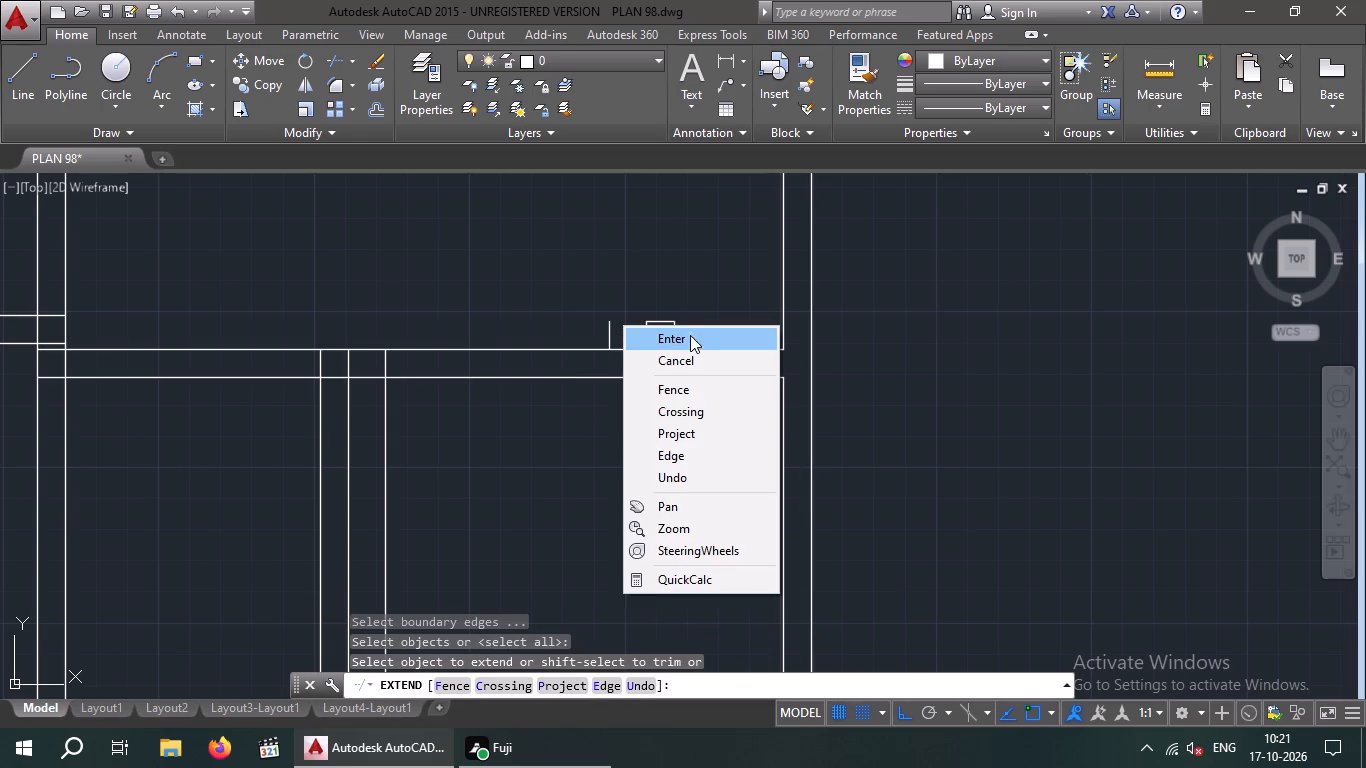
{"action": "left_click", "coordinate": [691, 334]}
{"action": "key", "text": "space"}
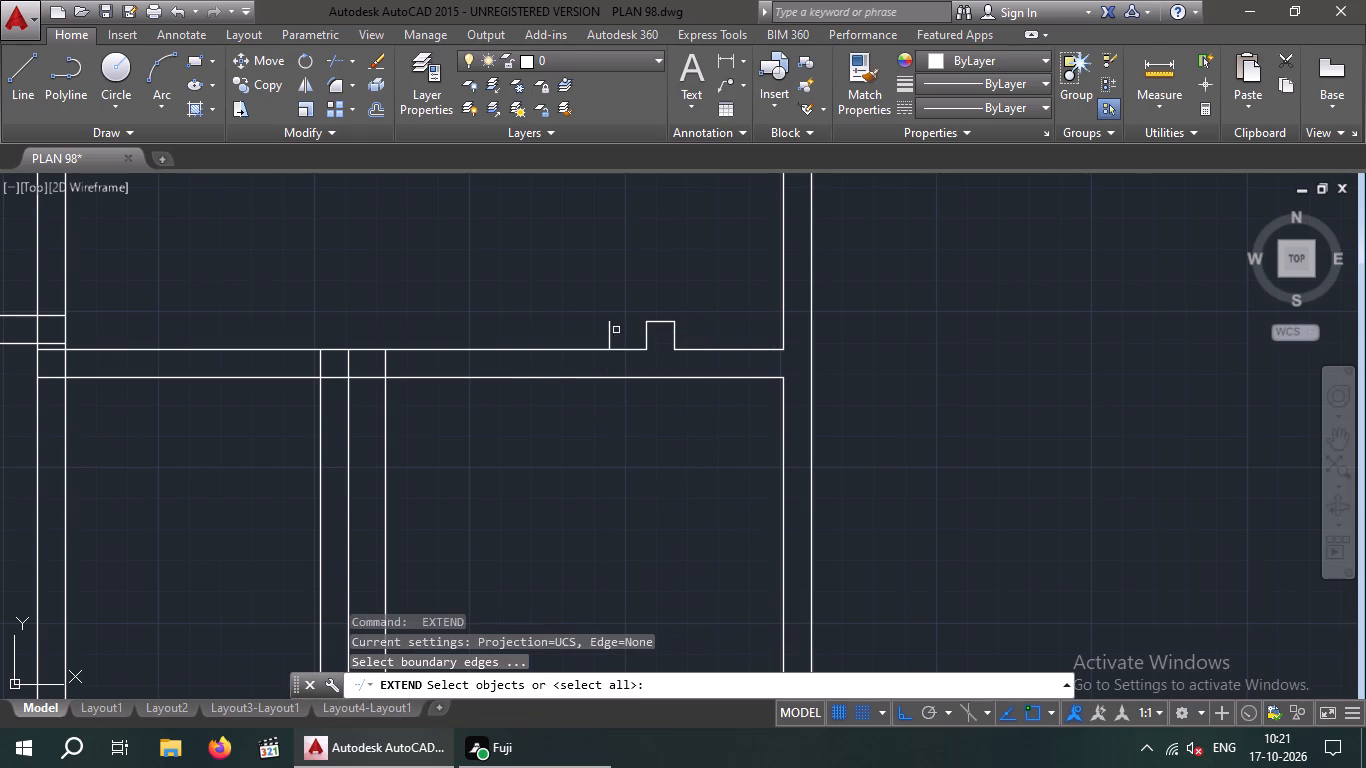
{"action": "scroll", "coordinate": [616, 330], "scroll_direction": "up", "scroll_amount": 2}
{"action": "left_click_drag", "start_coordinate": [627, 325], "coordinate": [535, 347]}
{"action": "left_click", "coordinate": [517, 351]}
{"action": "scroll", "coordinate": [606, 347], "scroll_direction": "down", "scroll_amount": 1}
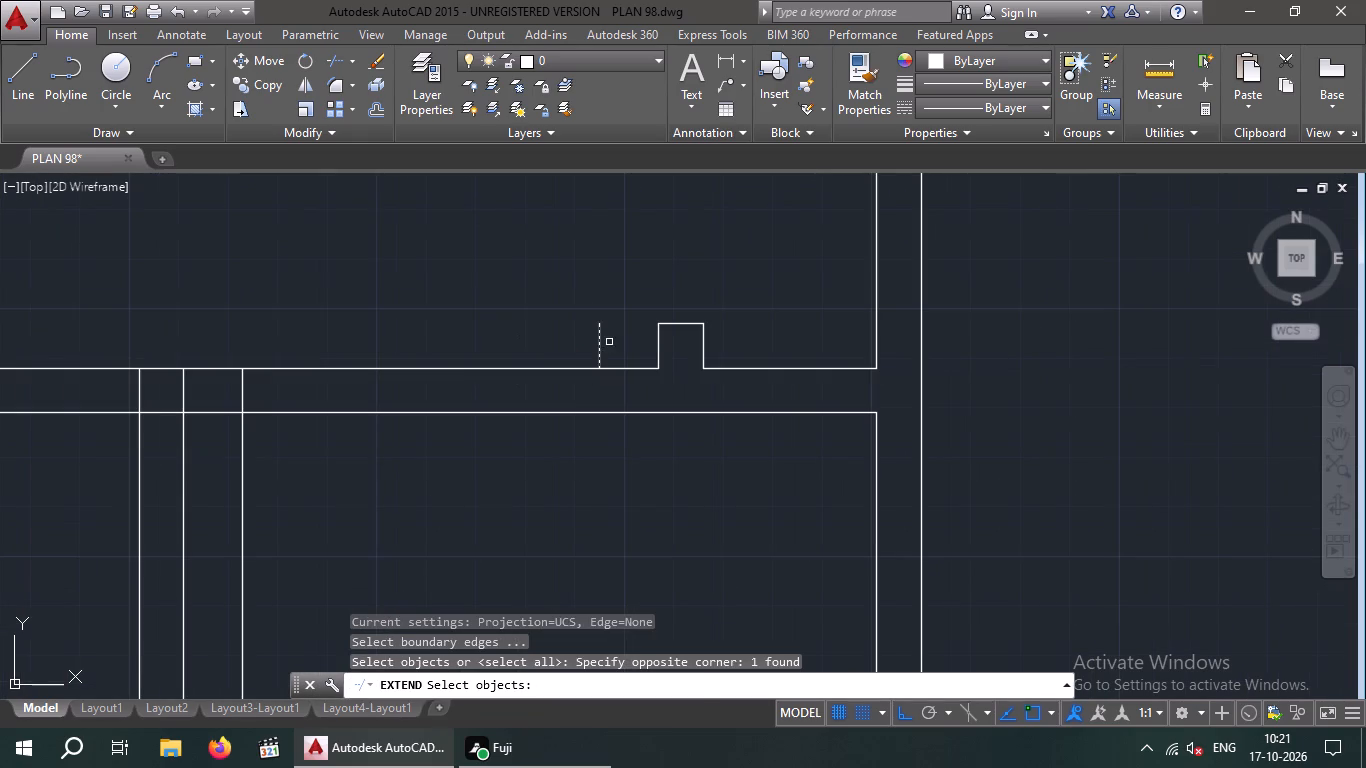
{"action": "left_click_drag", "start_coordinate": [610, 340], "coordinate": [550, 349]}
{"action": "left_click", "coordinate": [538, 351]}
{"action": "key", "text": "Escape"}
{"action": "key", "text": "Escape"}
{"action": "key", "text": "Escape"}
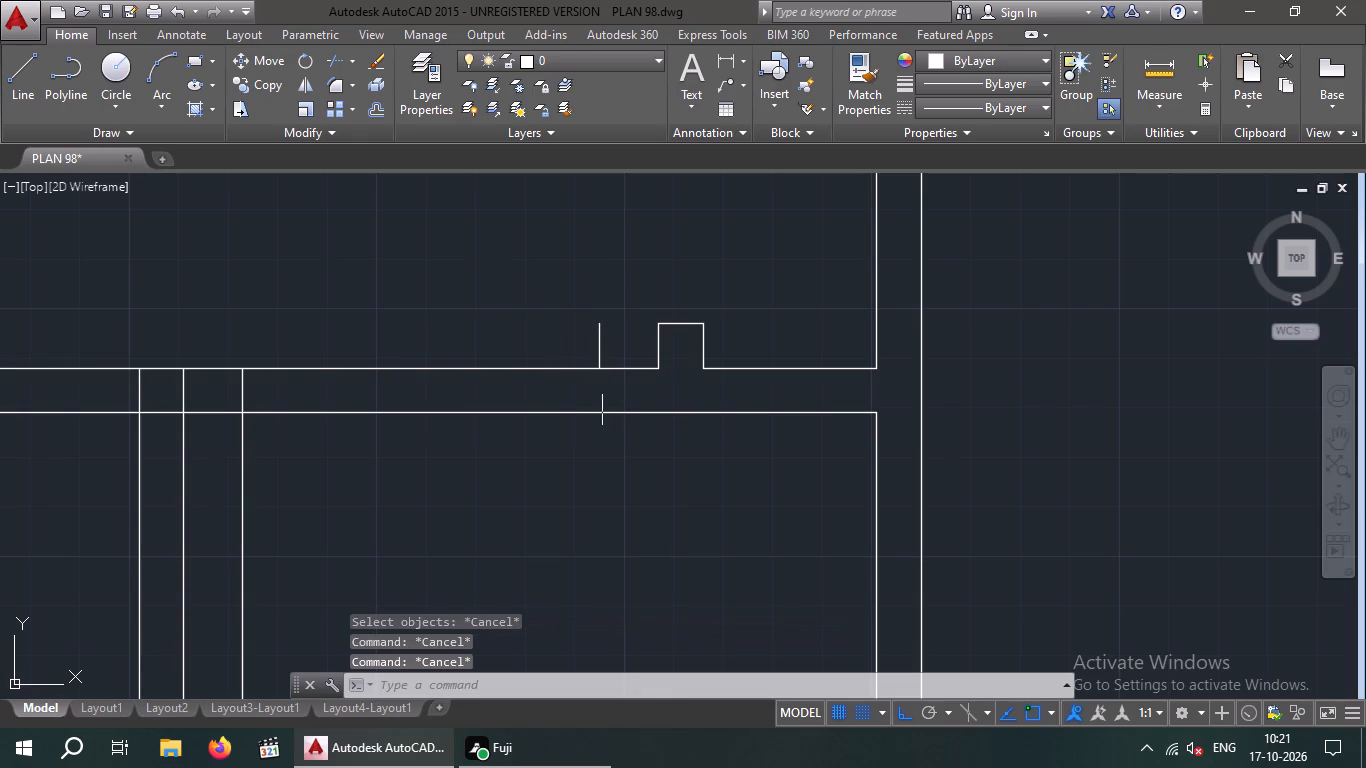
Extend the new line left of the upper stub down across the horizontal wall to its lower line.
{"action": "key", "text": "e"}
{"action": "type", "text": "x"}
{"action": "key", "text": "space"}
{"action": "key", "text": "space"}
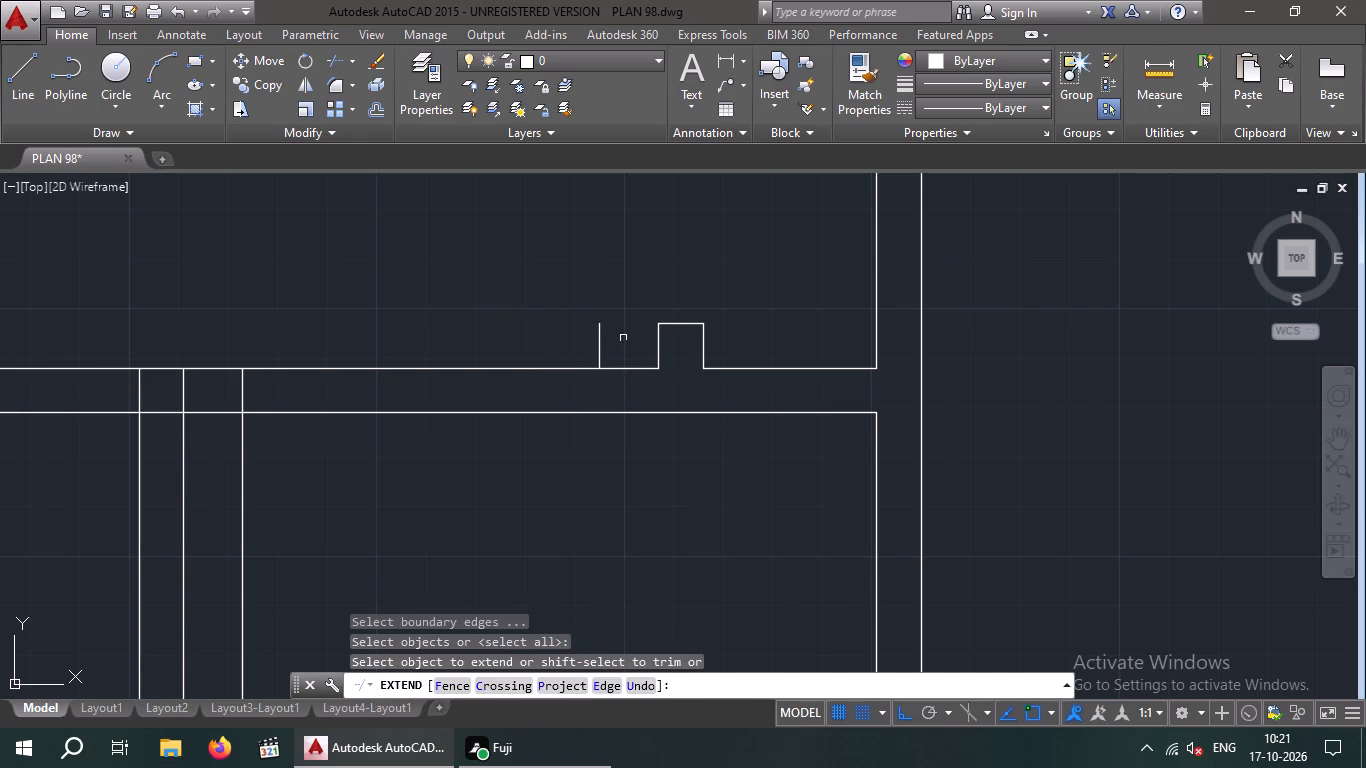
{"action": "left_click_drag", "start_coordinate": [623, 337], "coordinate": [548, 352]}
{"action": "left_click", "coordinate": [532, 356]}
{"action": "key", "text": "Escape"}
{"action": "key", "text": "Escape"}
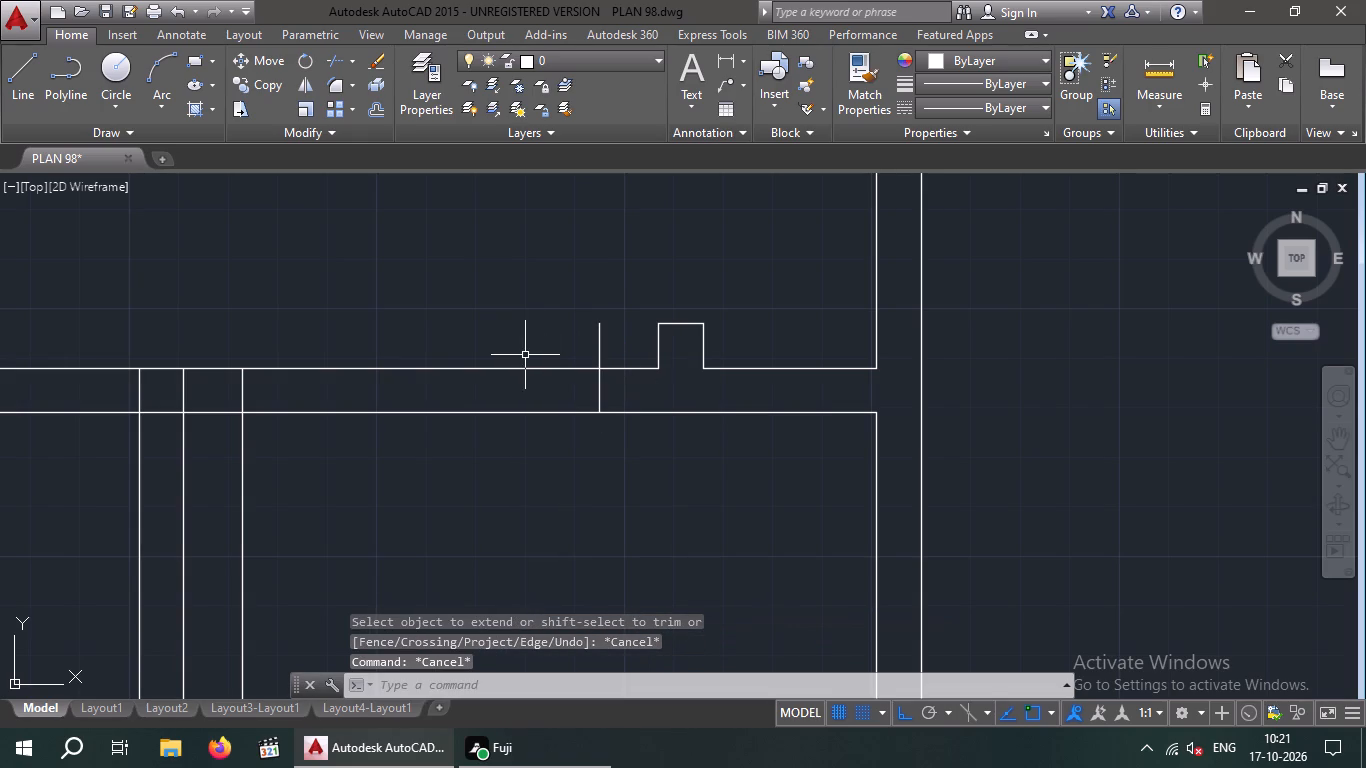
Trim the horizontal wall lines between the two 1' offset lines and the offset lines' excess outside the wall to form an opening.
{"action": "key", "text": "t"}
{"action": "key", "text": "r"}
{"action": "key", "text": "space"}
{"action": "key", "text": "space"}
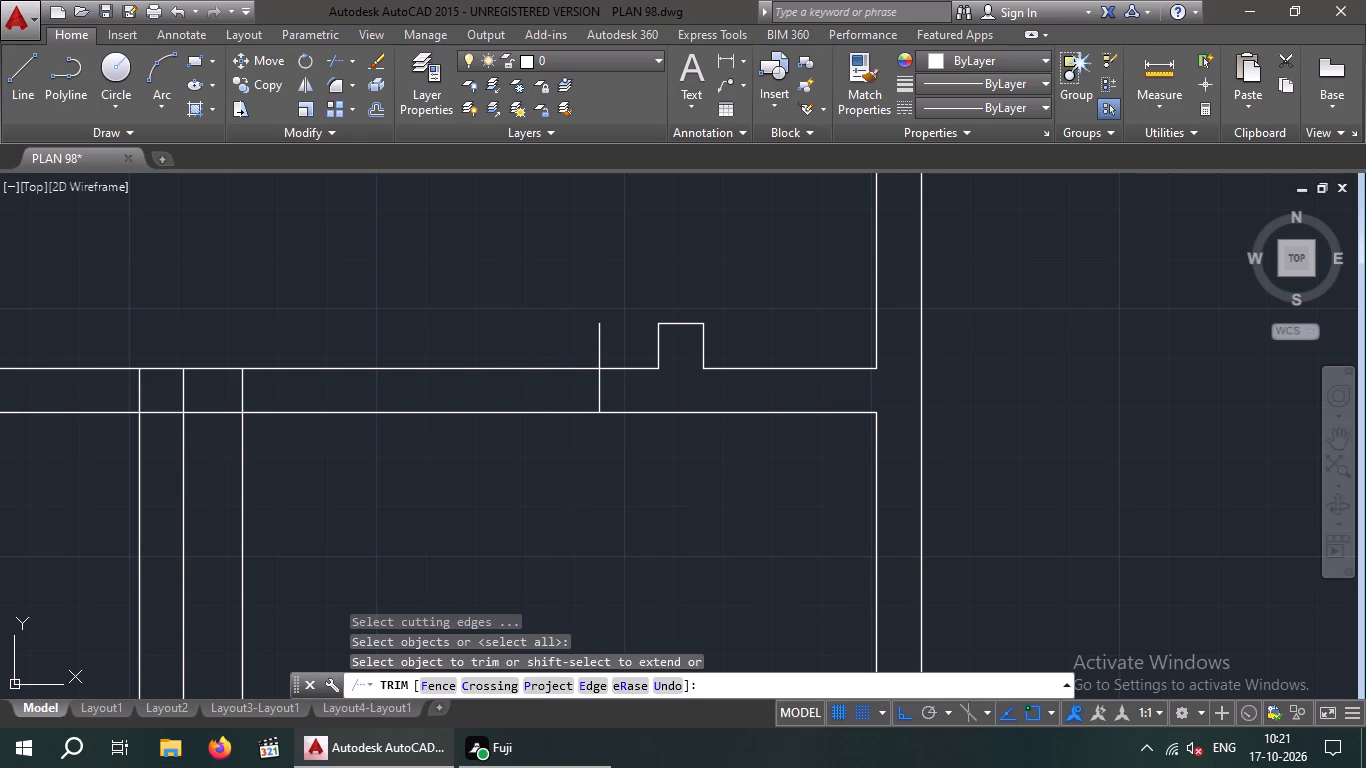
{"action": "left_click_drag", "start_coordinate": [621, 322], "coordinate": [582, 359]}
{"action": "left_click", "coordinate": [567, 350]}
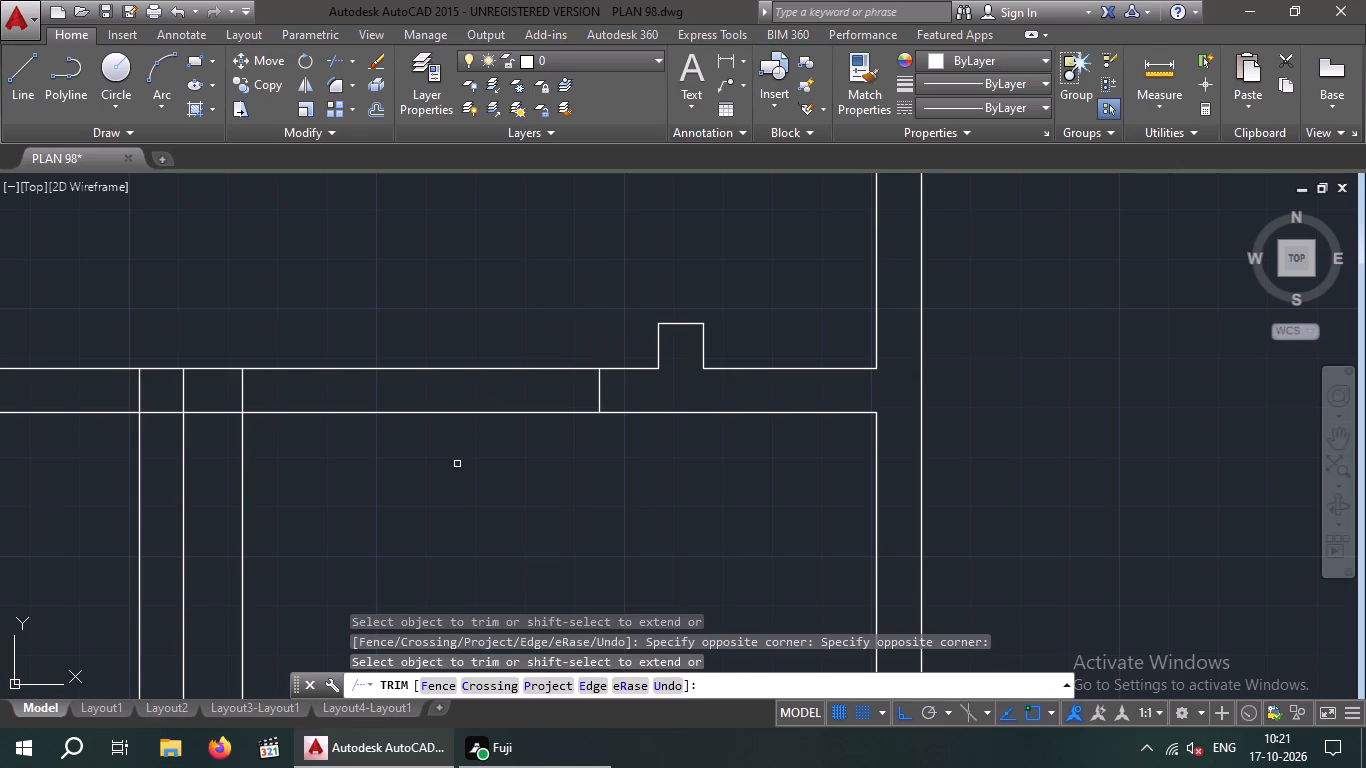
{"action": "left_click_drag", "start_coordinate": [461, 465], "coordinate": [453, 453]}
{"action": "left_click", "coordinate": [416, 338]}
{"action": "left_click_drag", "start_coordinate": [310, 460], "coordinate": [265, 498]}
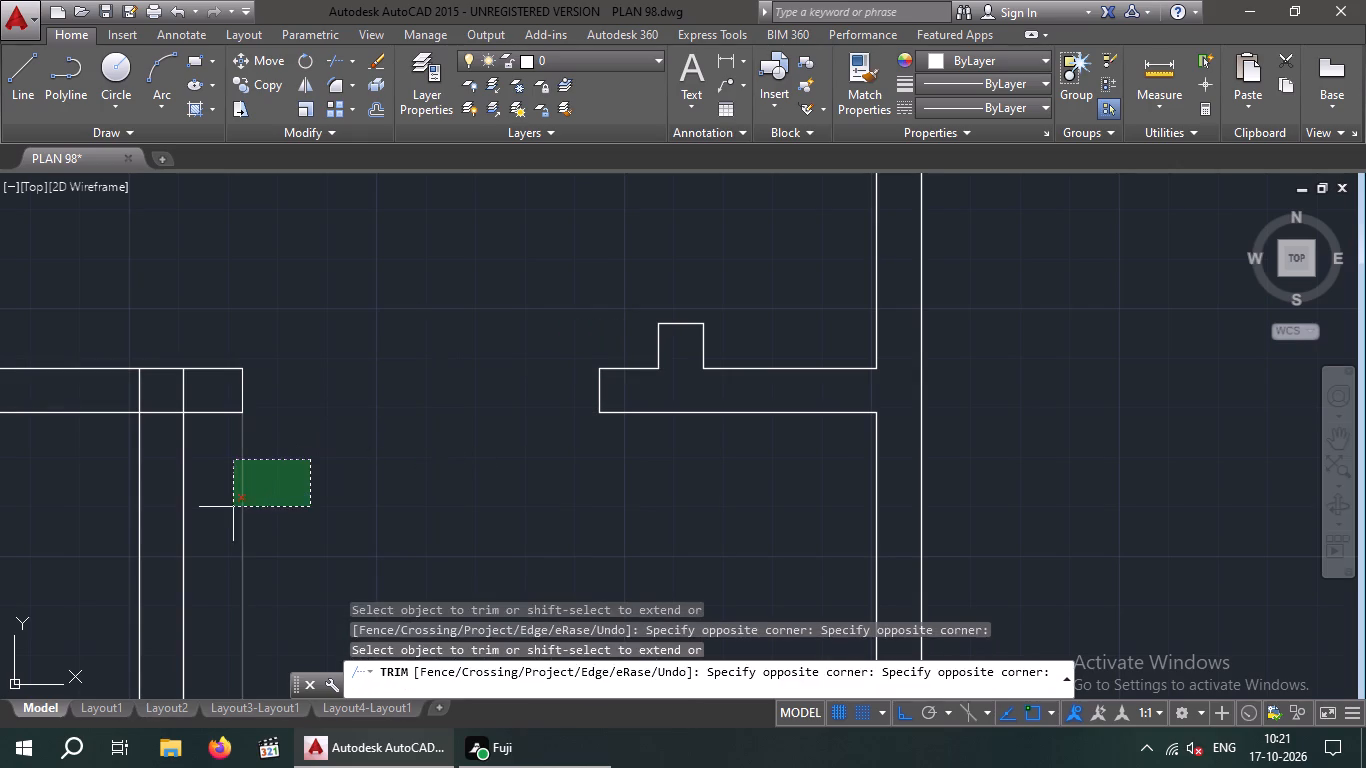
{"action": "left_click", "coordinate": [233, 507]}
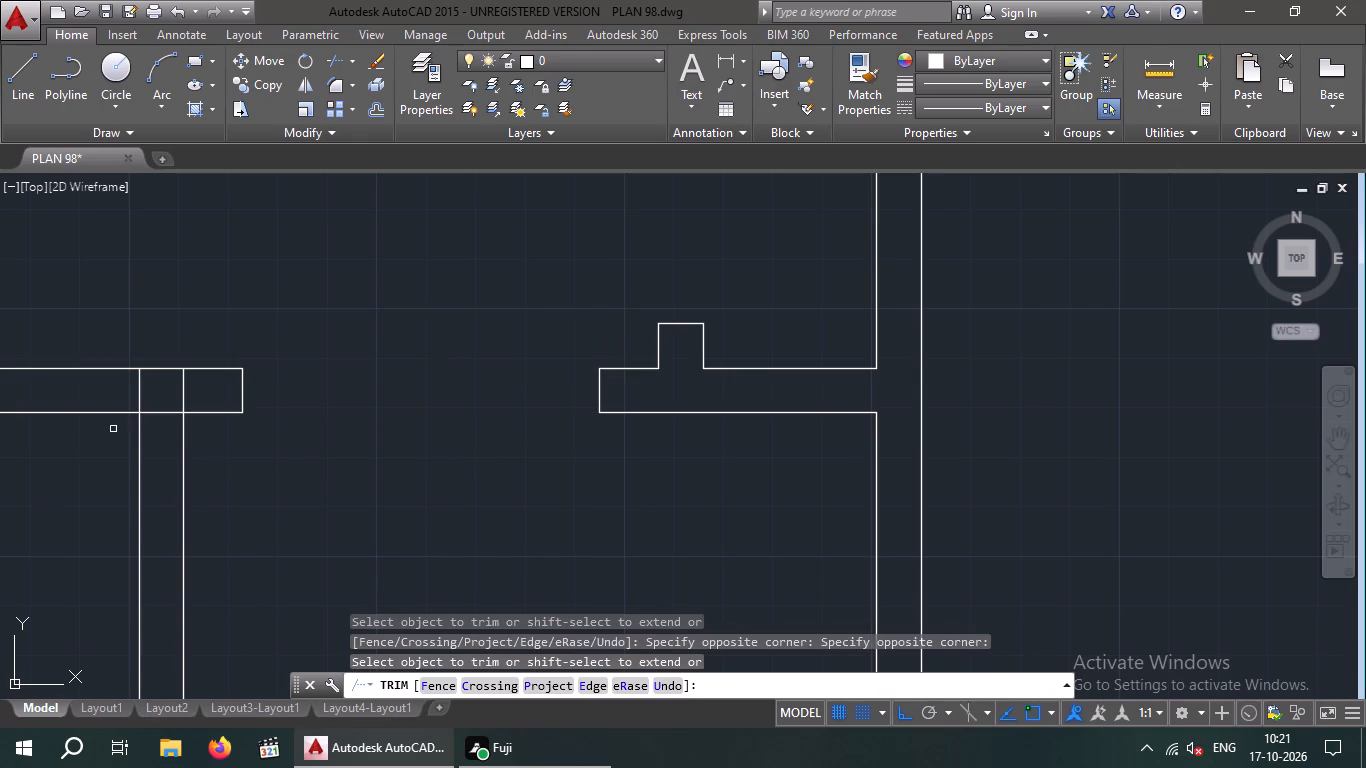
Trim the vertical partition's right line where it runs through the horizontal wall.
{"action": "scroll", "coordinate": [192, 394], "scroll_direction": "up", "scroll_amount": 3}
{"action": "left_click_drag", "start_coordinate": [231, 380], "coordinate": [126, 408]}
{"action": "left_click", "coordinate": [69, 393]}
{"action": "scroll", "coordinate": [114, 395], "scroll_direction": "down", "scroll_amount": 1}
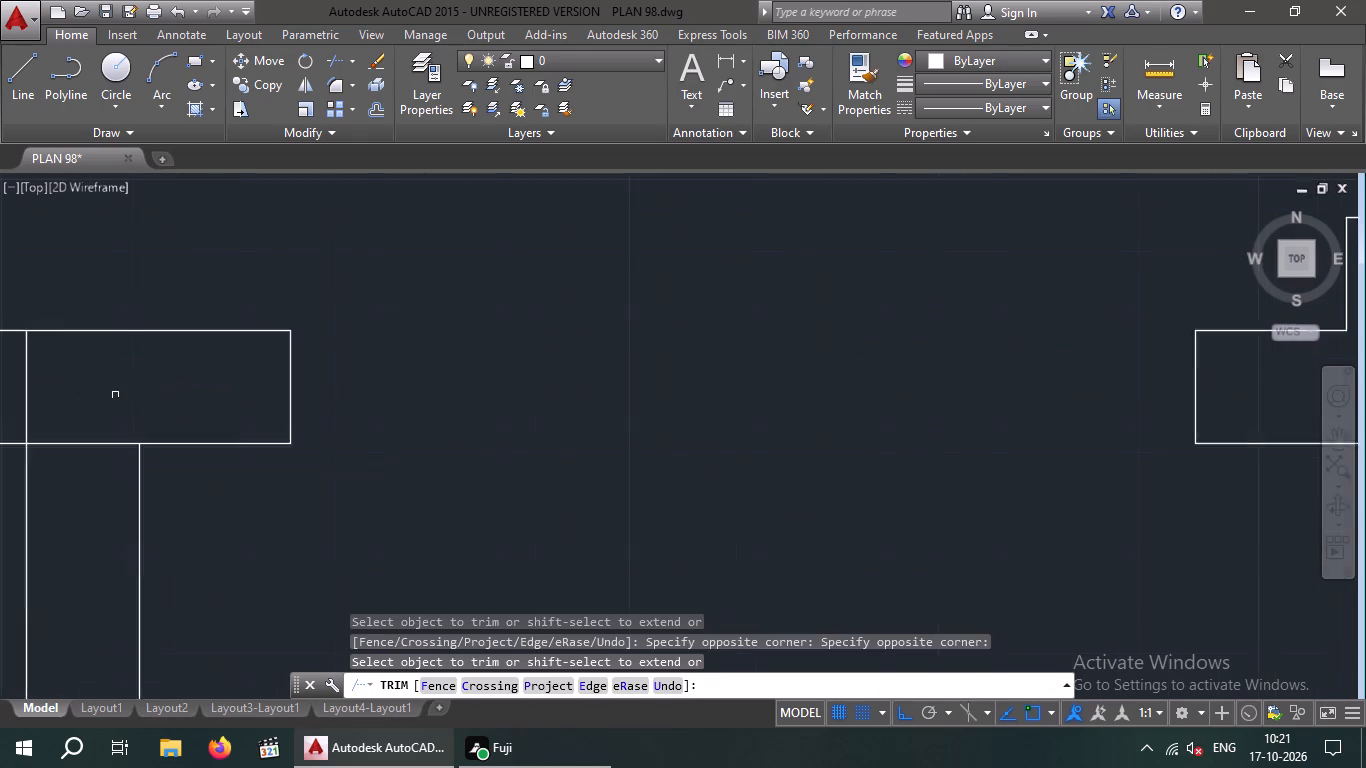
Remove the horizontal wall's two lines between the left vertical wall and the partition, including the remnants inside the left wall.
{"action": "scroll", "coordinate": [115, 395], "scroll_direction": "down", "scroll_amount": 1}
{"action": "middle_click_drag", "start_coordinate": [116, 395], "coordinate": [350, 406]}
{"action": "scroll", "coordinate": [344, 399], "scroll_direction": "down", "scroll_amount": 1}
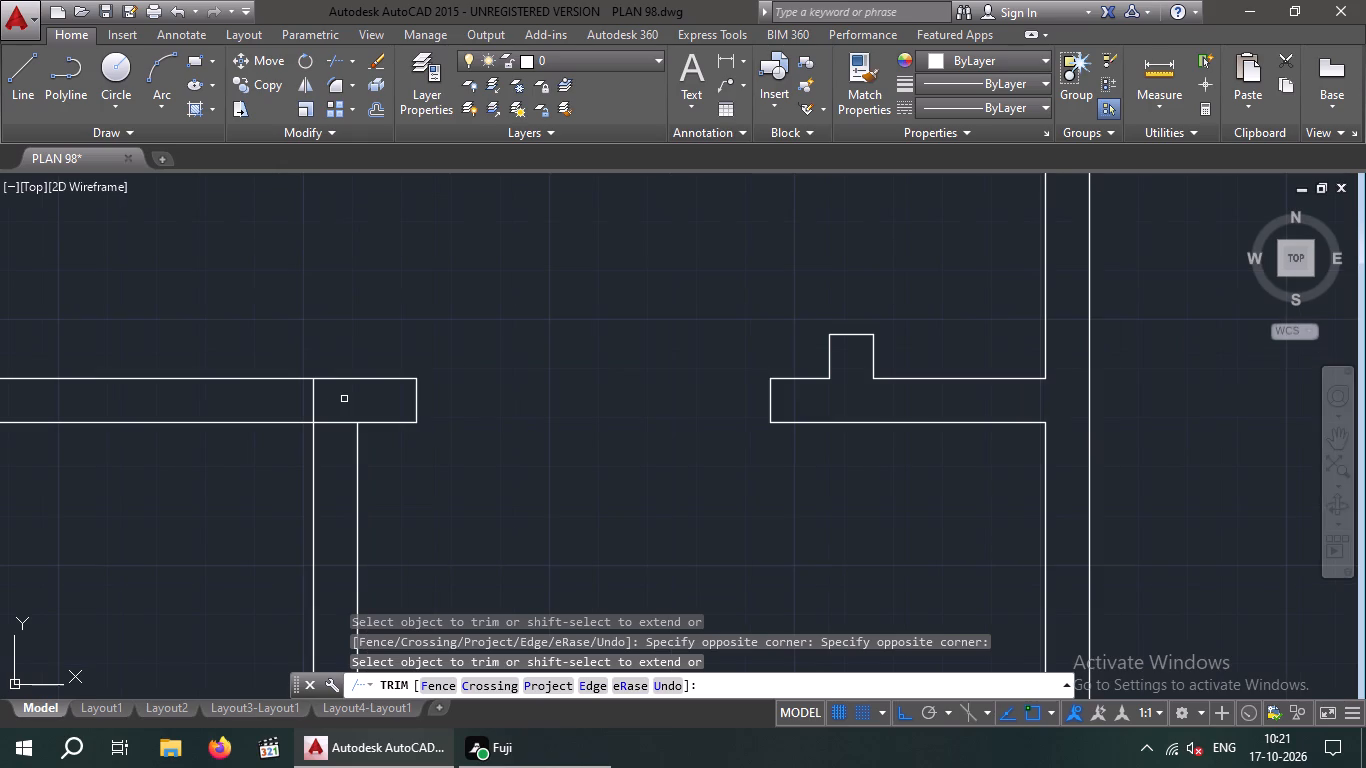
{"action": "middle_click_drag", "start_coordinate": [176, 456], "coordinate": [408, 442]}
{"action": "scroll", "coordinate": [272, 455], "scroll_direction": "down", "scroll_amount": 1}
{"action": "scroll", "coordinate": [396, 437], "scroll_direction": "down", "scroll_amount": 1}
{"action": "left_click_drag", "start_coordinate": [383, 464], "coordinate": [383, 465]}
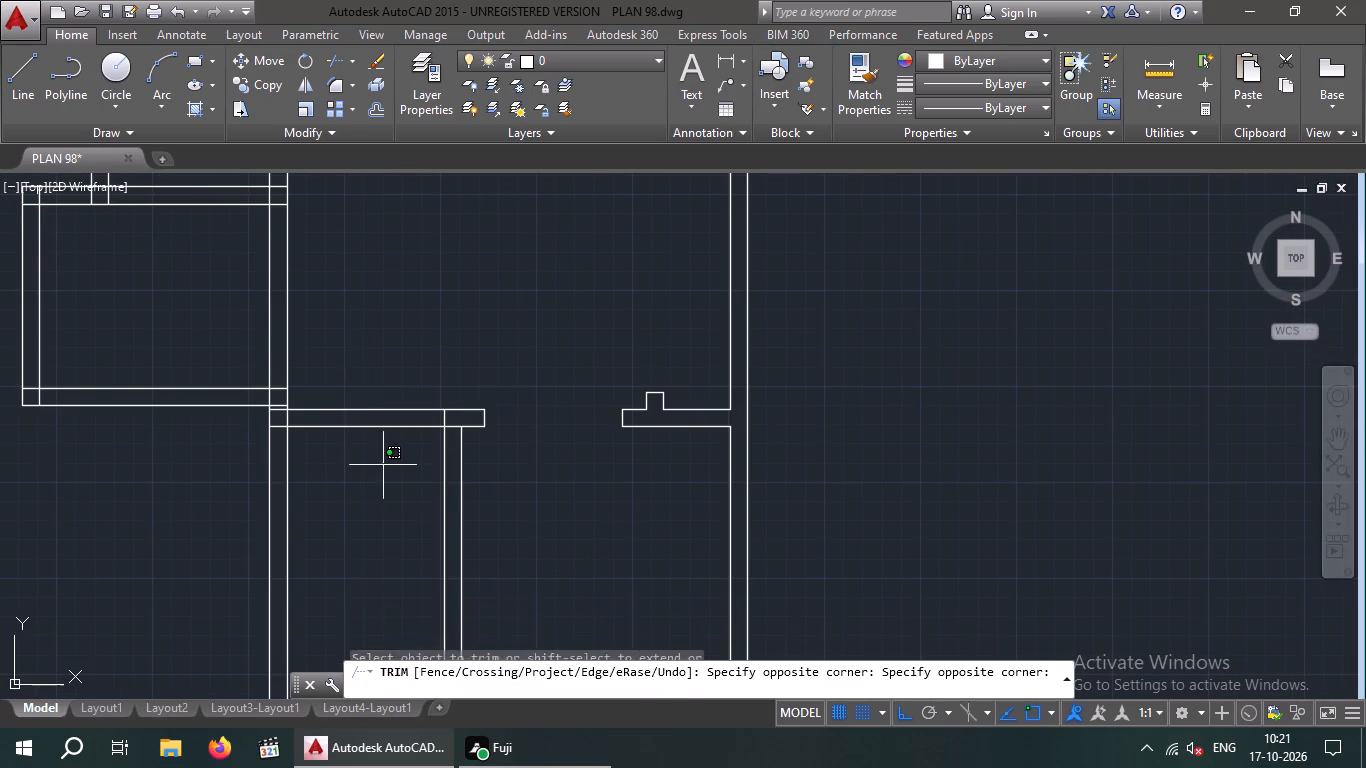
{"action": "left_click_drag", "start_coordinate": [383, 465], "coordinate": [365, 444]}
{"action": "left_click", "coordinate": [324, 351]}
{"action": "scroll", "coordinate": [285, 423], "scroll_direction": "up", "scroll_amount": 4}
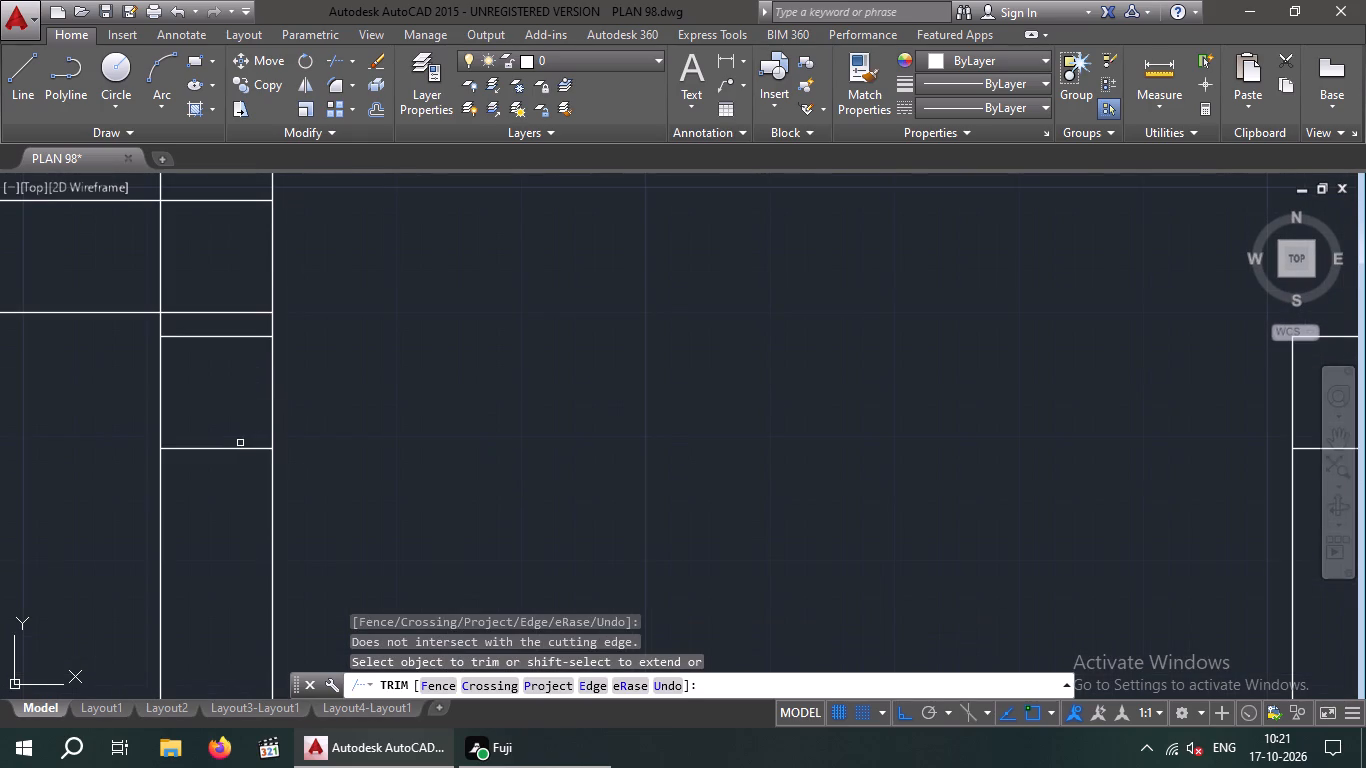
{"action": "left_click", "coordinate": [242, 482]}
{"action": "key", "text": "Escape"}
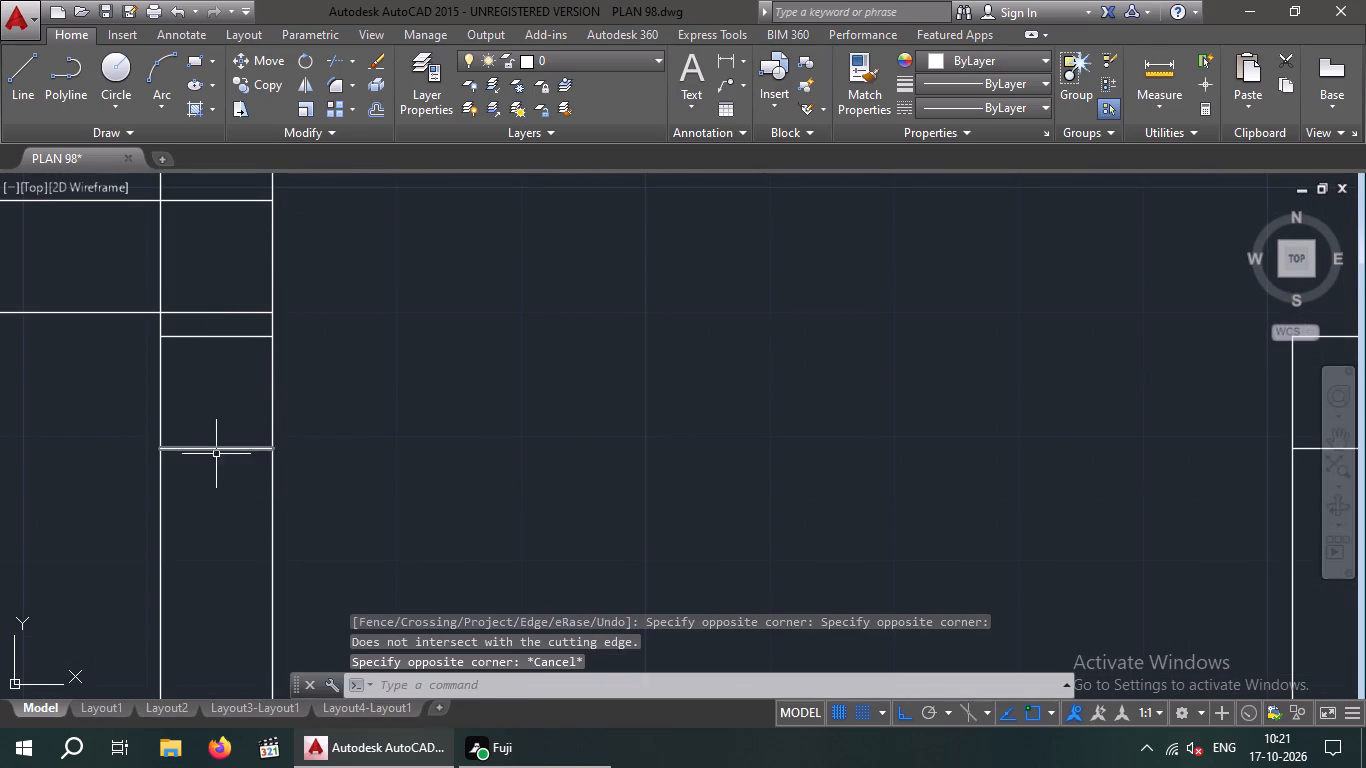
{"action": "left_click", "coordinate": [216, 454]}
{"action": "left_click", "coordinate": [191, 329]}
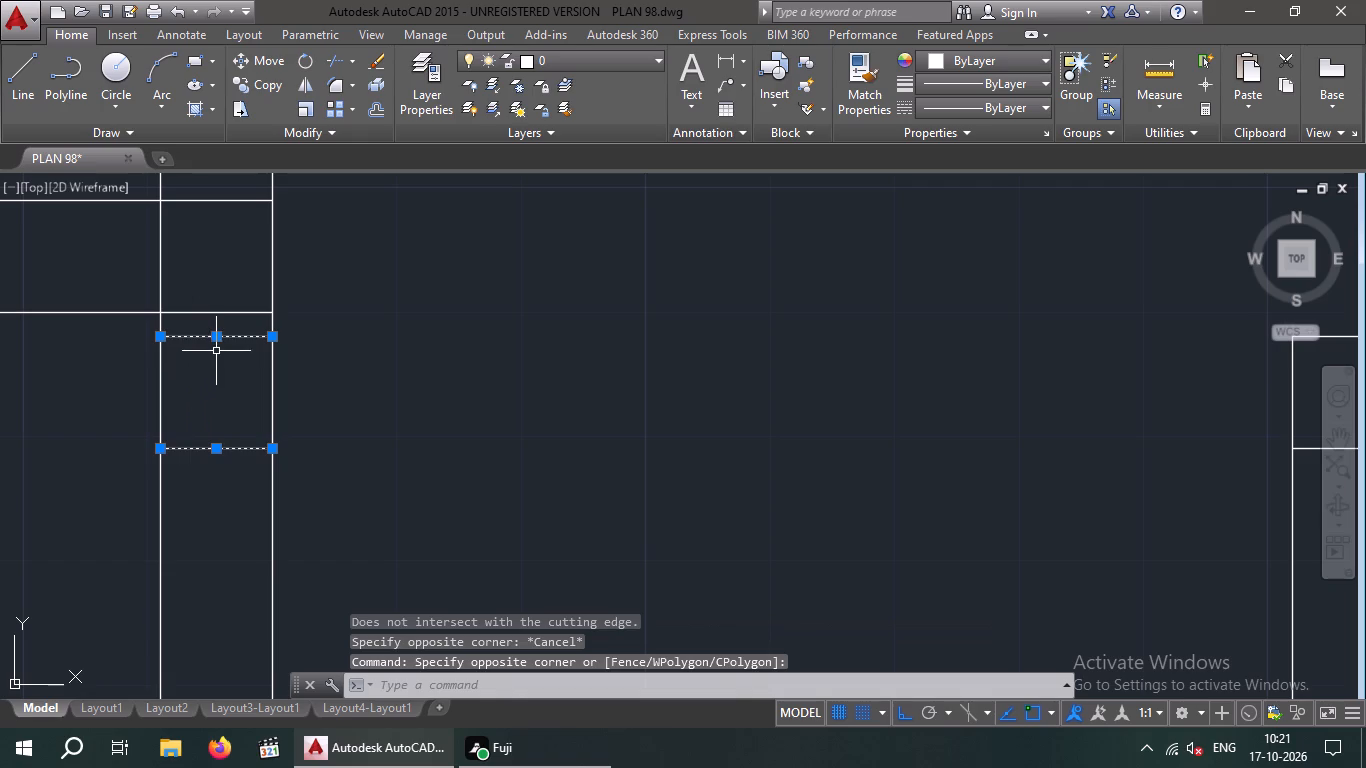
{"action": "key", "text": "Delete"}
Offset the lower line of the short wall piece at the partition's upper end 9" downward.
{"action": "scroll", "coordinate": [413, 325], "scroll_direction": "down", "scroll_amount": 2}
{"action": "middle_click_drag", "start_coordinate": [462, 361], "coordinate": [294, 354]}
{"action": "scroll", "coordinate": [305, 338], "scroll_direction": "down", "scroll_amount": 1}
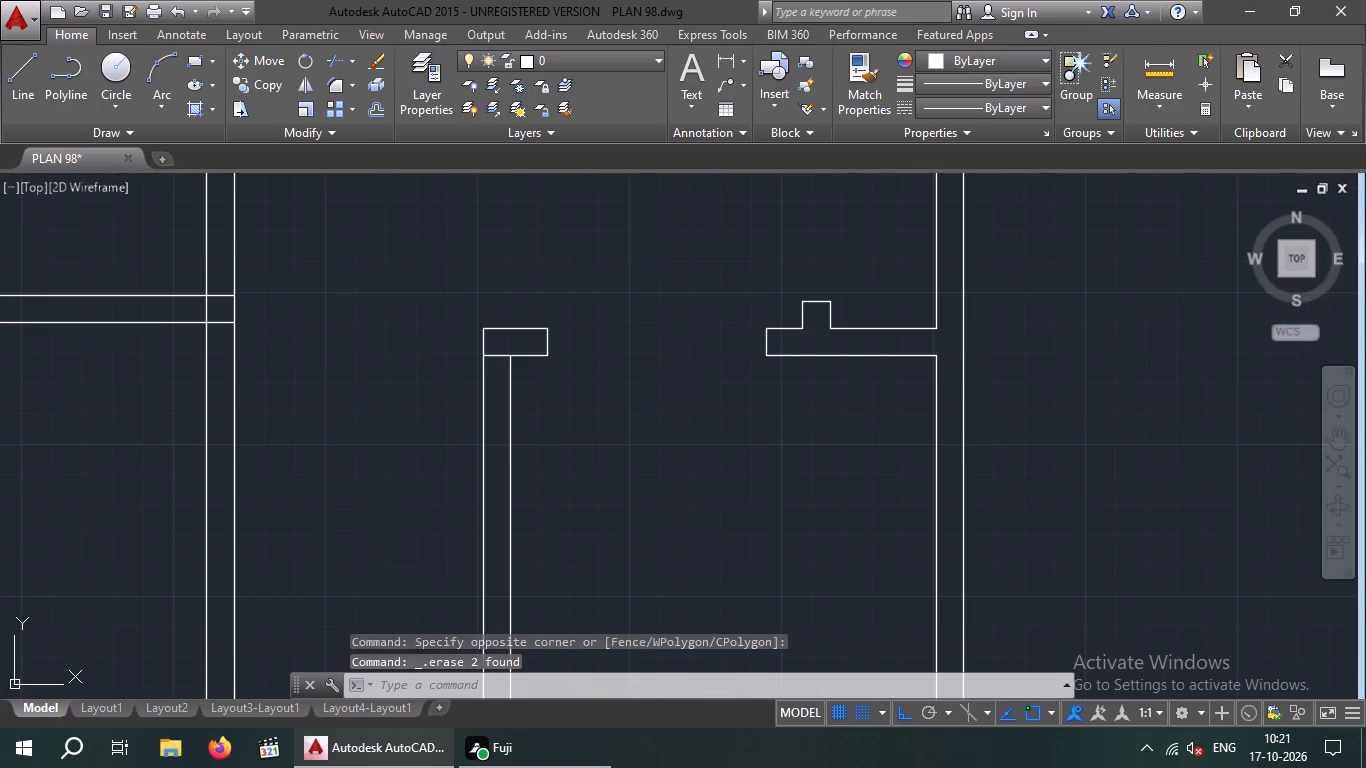
{"action": "middle_click_drag", "start_coordinate": [604, 382], "coordinate": [562, 257]}
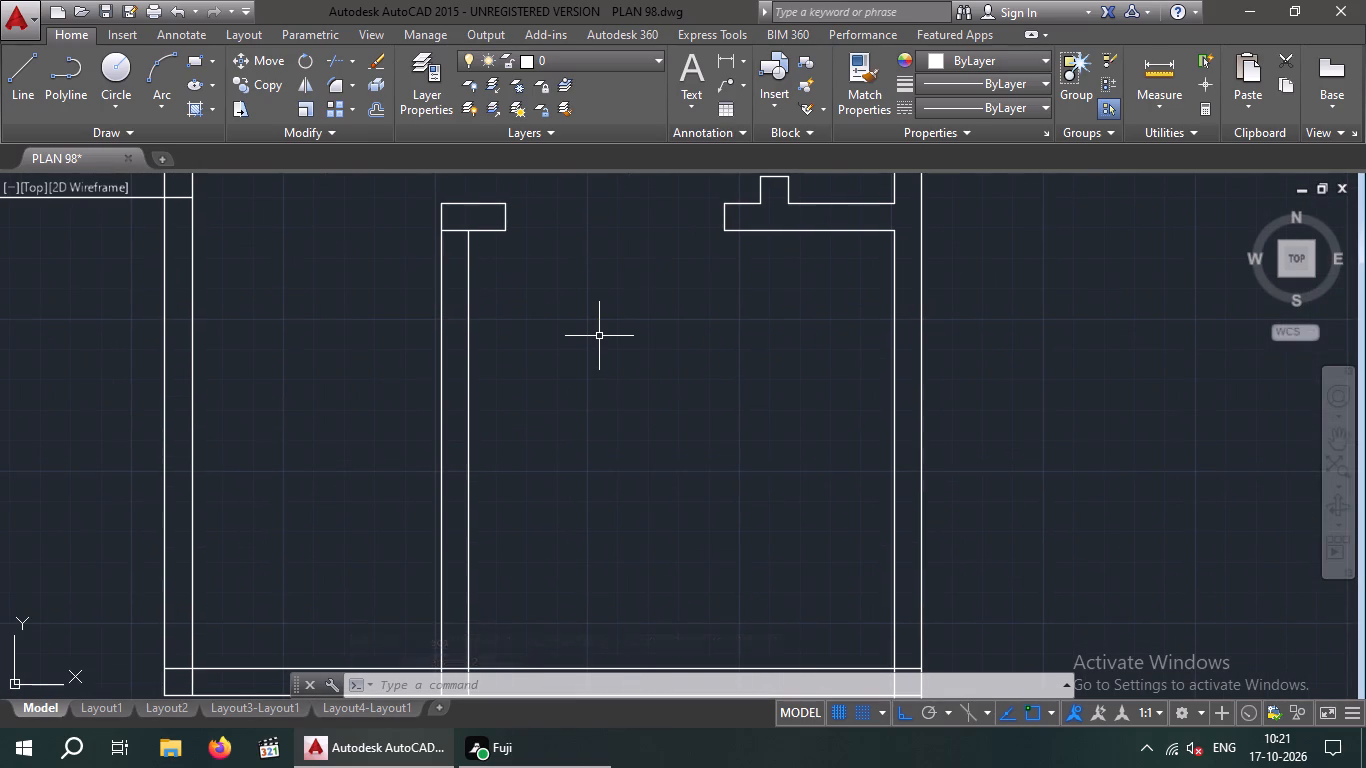
{"action": "key", "text": "o"}
{"action": "key", "text": "Return"}
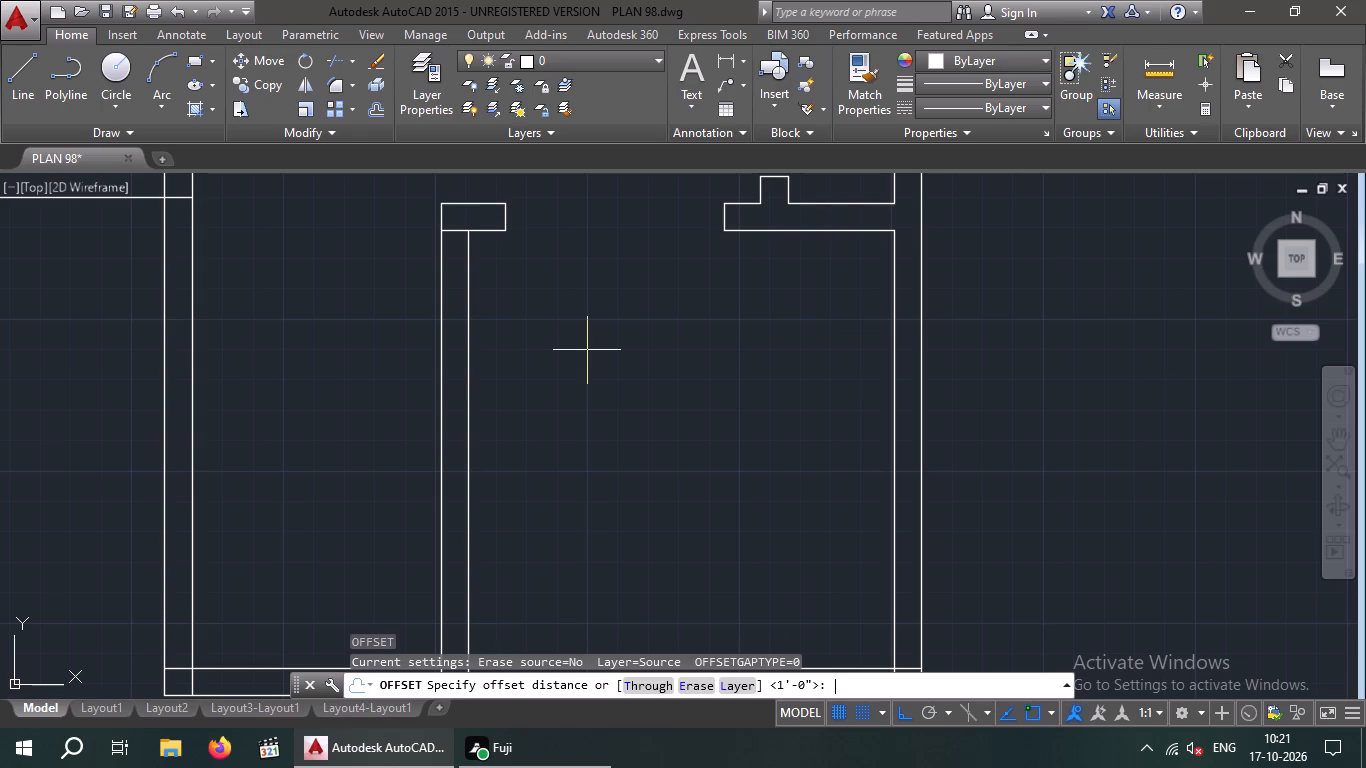
{"action": "type", "text": "9\""}
{"action": "key", "text": "Return"}
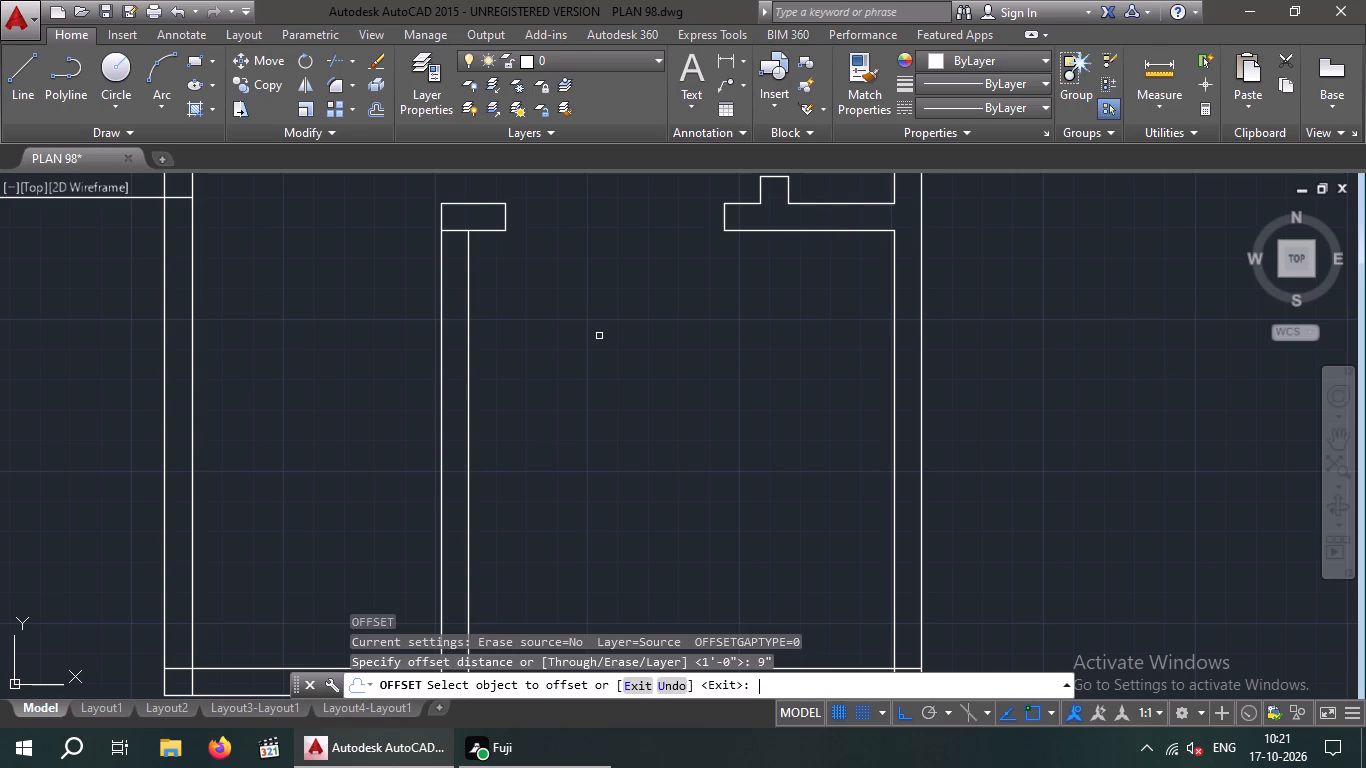
{"action": "left_click_drag", "start_coordinate": [453, 231], "coordinate": [455, 231]}
{"action": "left_click_drag", "start_coordinate": [455, 231], "coordinate": [465, 253]}
{"action": "left_click", "coordinate": [478, 296]}
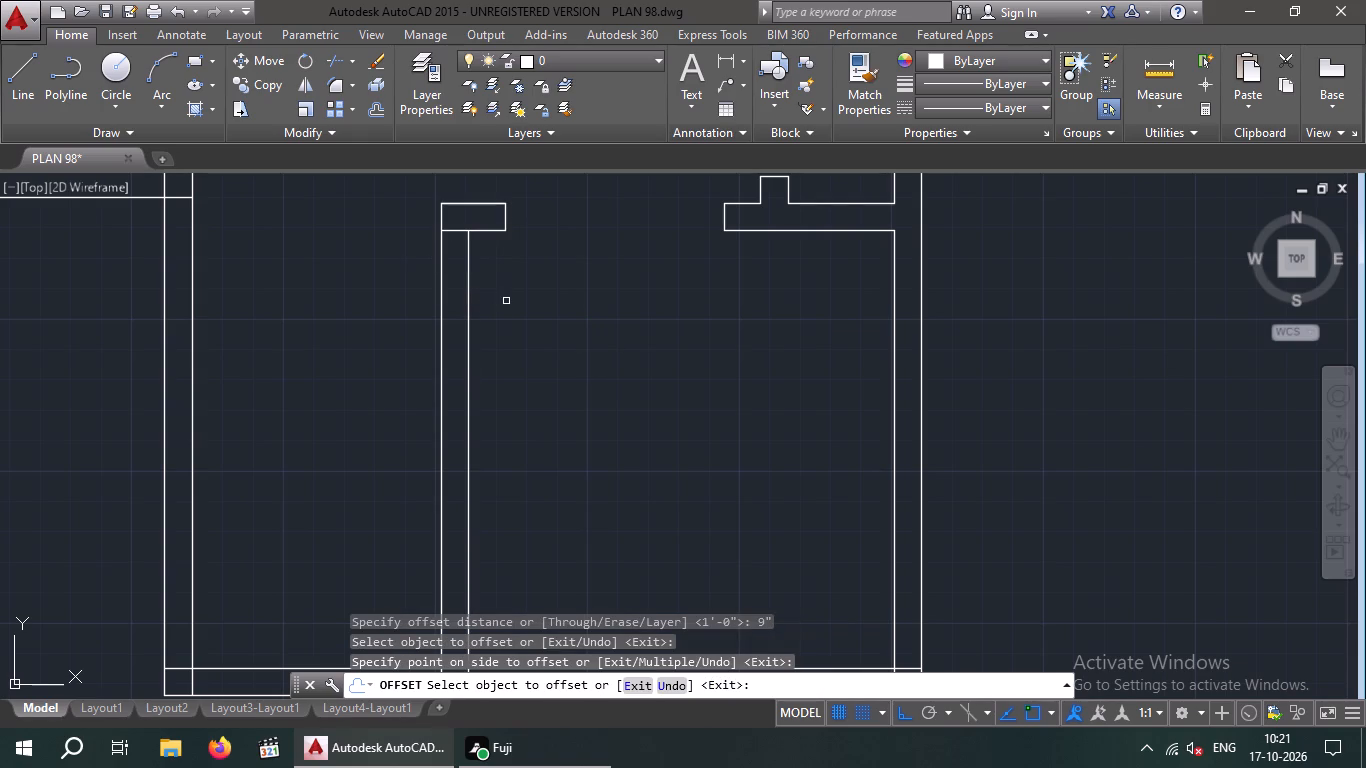
{"action": "key", "text": "ctrl+z"}
{"action": "scroll", "coordinate": [491, 232], "scroll_direction": "up", "scroll_amount": 3}
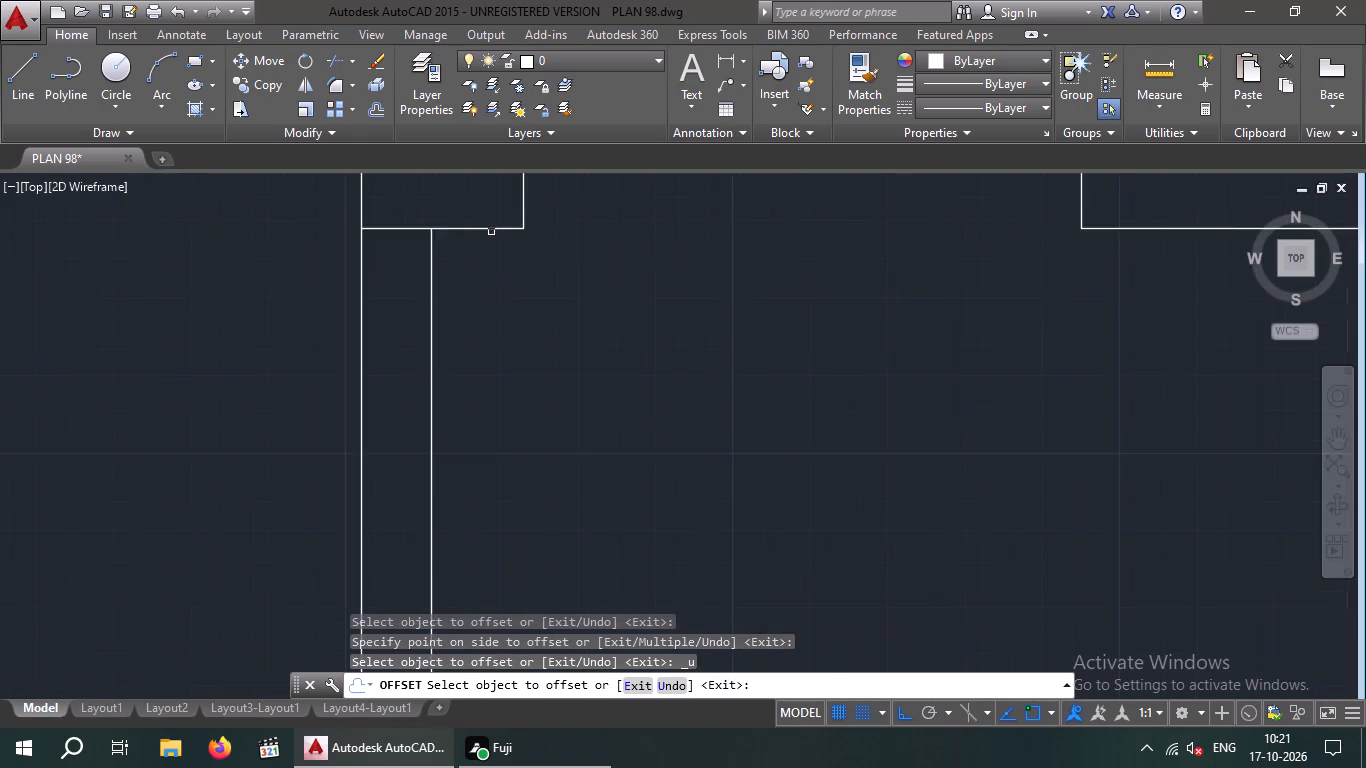
{"action": "left_click", "coordinate": [491, 224]}
{"action": "left_click", "coordinate": [502, 320]}
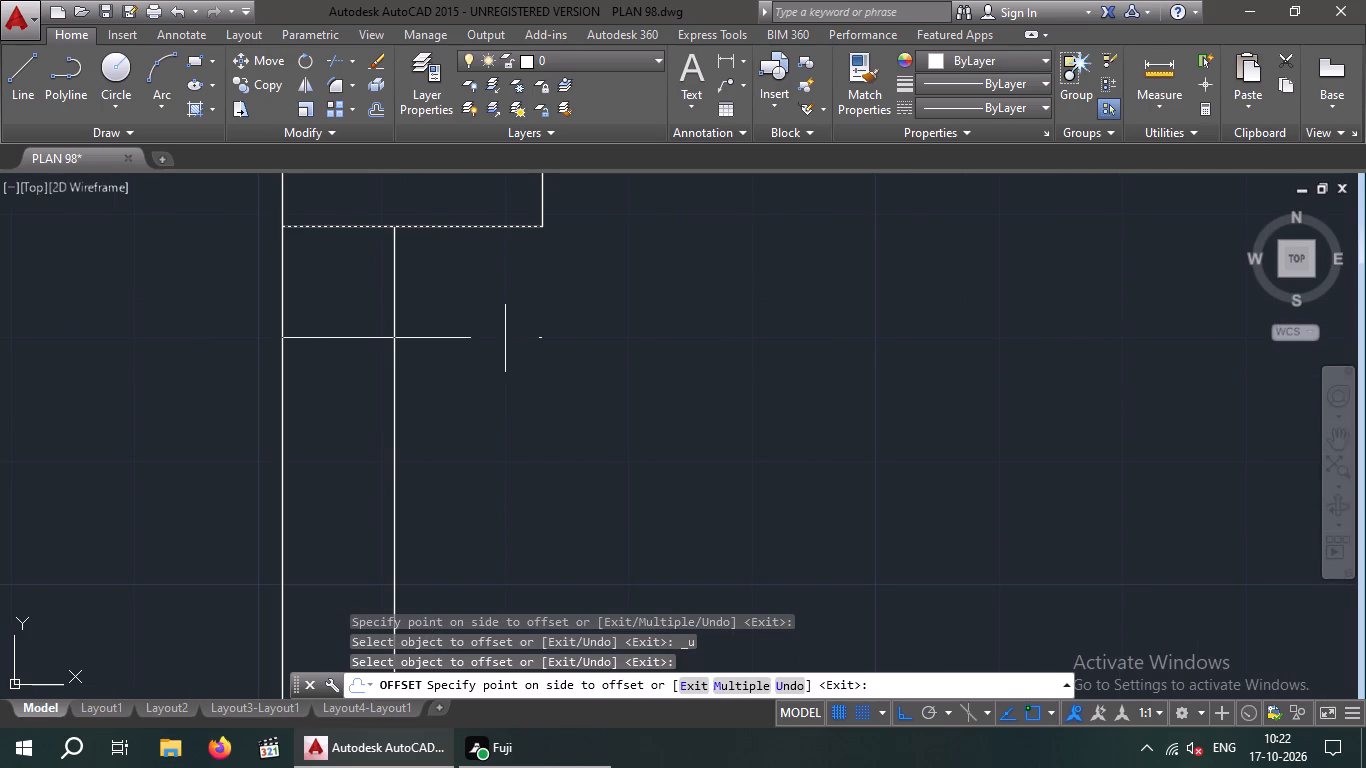
{"action": "key", "text": "Escape"}
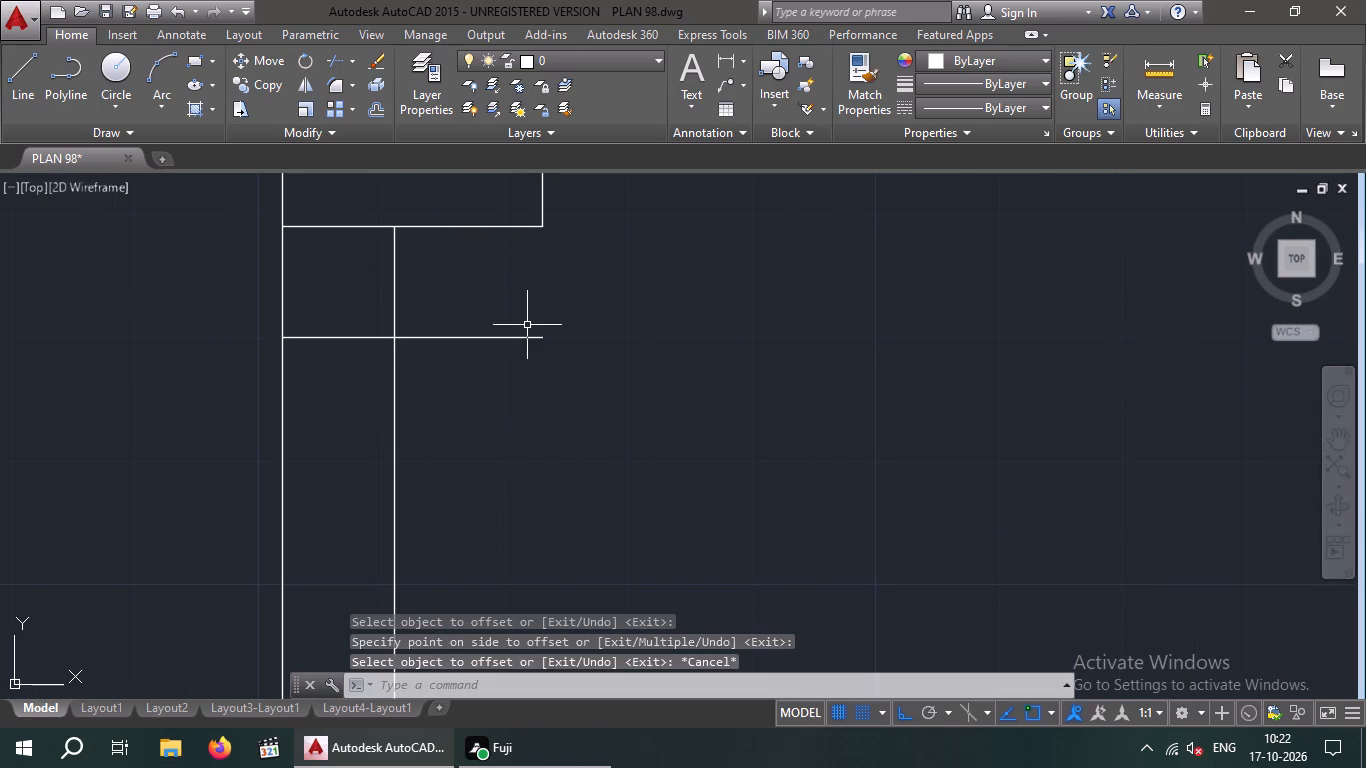
Offset the 9" offset line at the partition's upper end 3' downward.
{"action": "key", "text": "o"}
{"action": "key", "text": "Return"}
{"action": "key", "text": "3"}
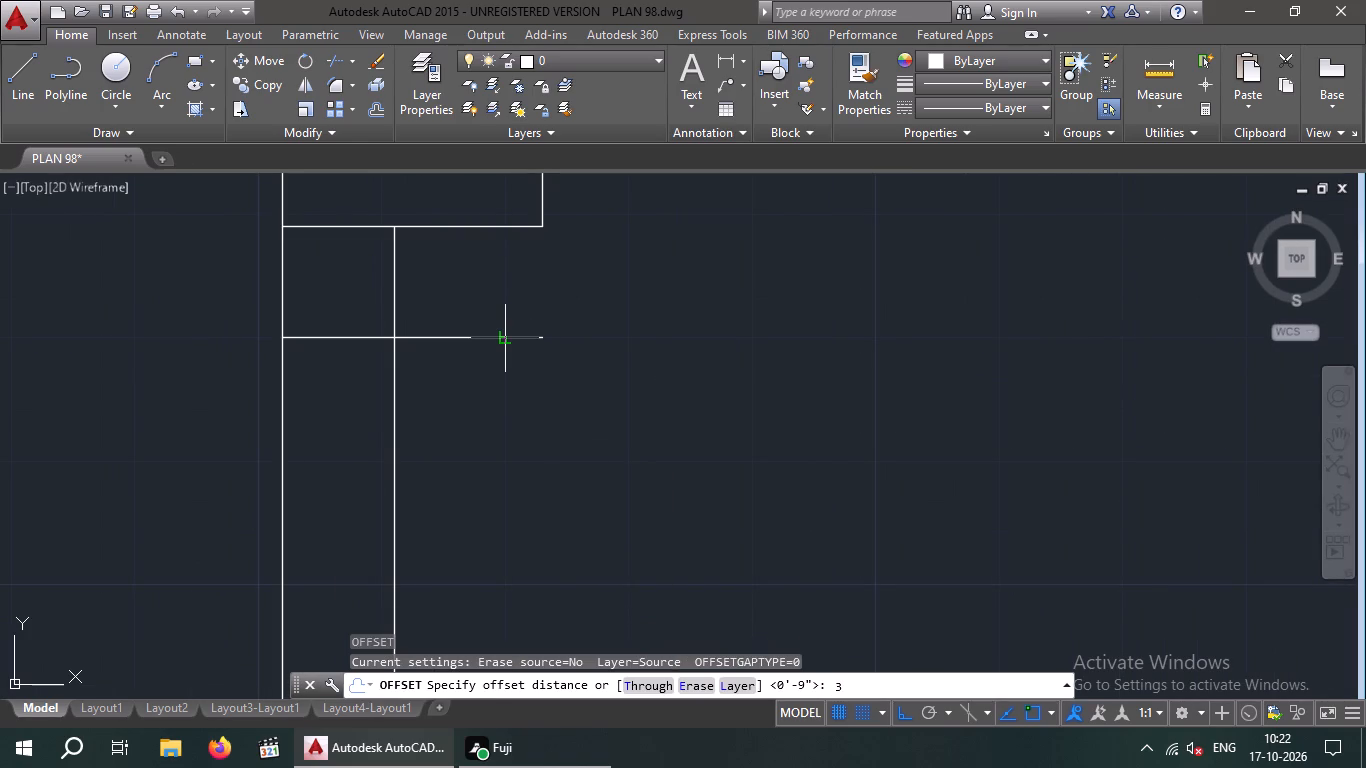
{"action": "key", "text": "apostrophe"}
{"action": "key", "text": "Return"}
{"action": "left_click_drag", "start_coordinate": [500, 337], "coordinate": [496, 352]}
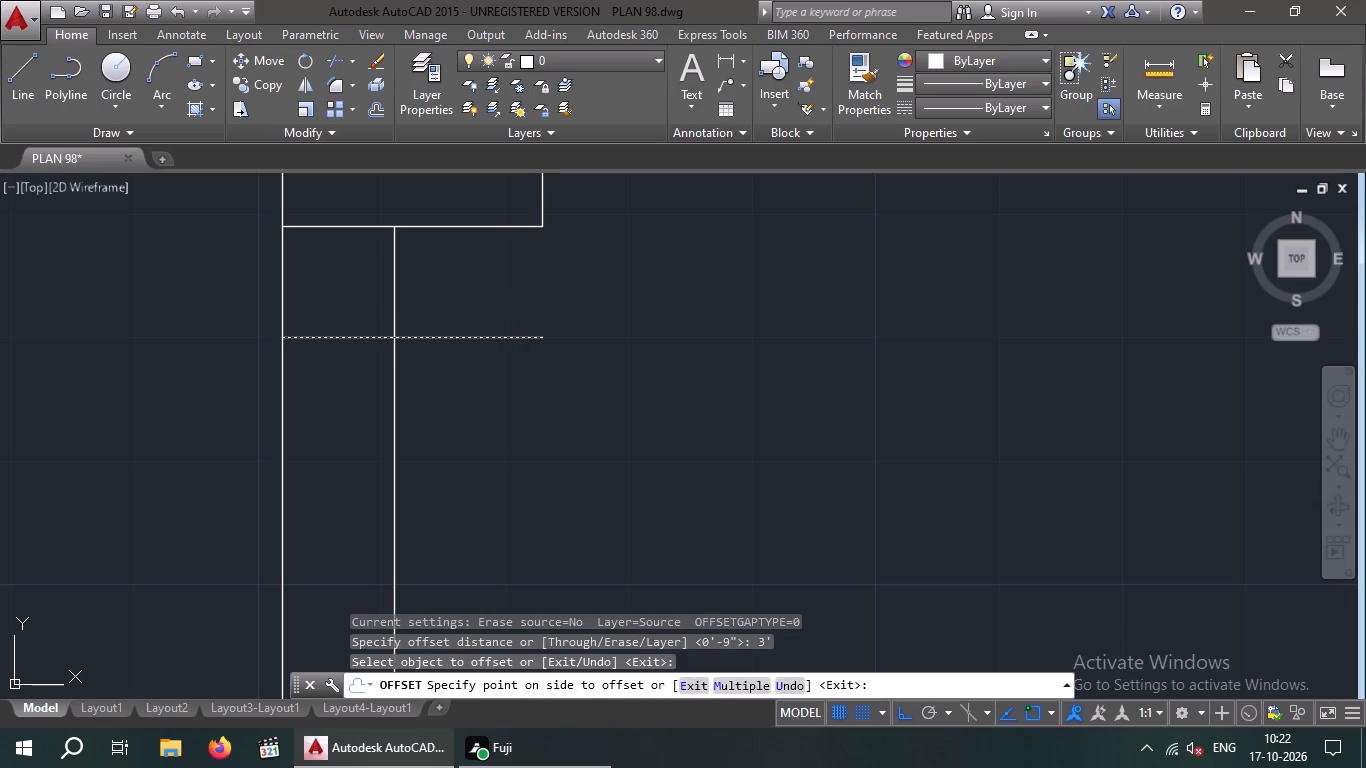
{"action": "middle_click_drag", "start_coordinate": [498, 426], "coordinate": [486, 348]}
{"action": "scroll", "coordinate": [482, 332], "scroll_direction": "down", "scroll_amount": 3}
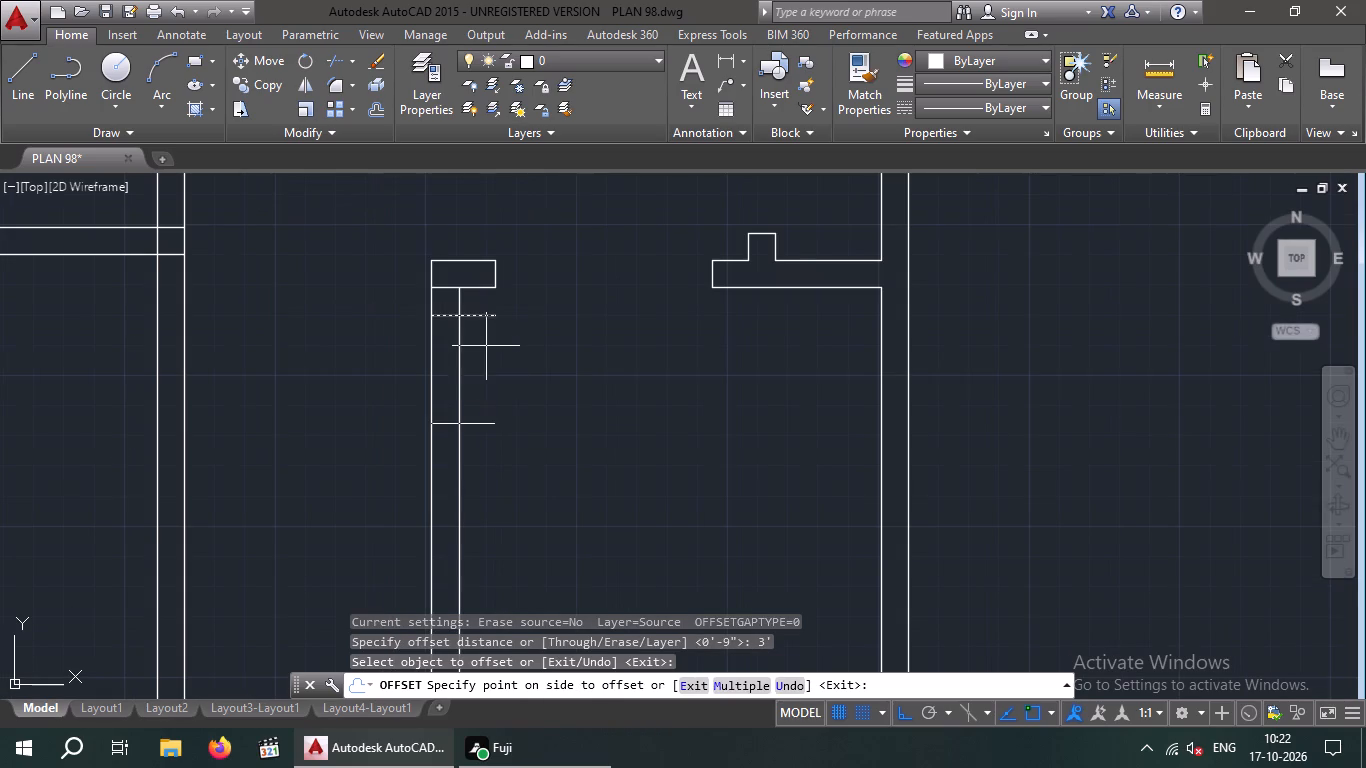
{"action": "left_click", "coordinate": [504, 371]}
{"action": "key", "text": "Escape"}
{"action": "key", "text": "Escape"}
{"action": "key", "text": "Escape"}
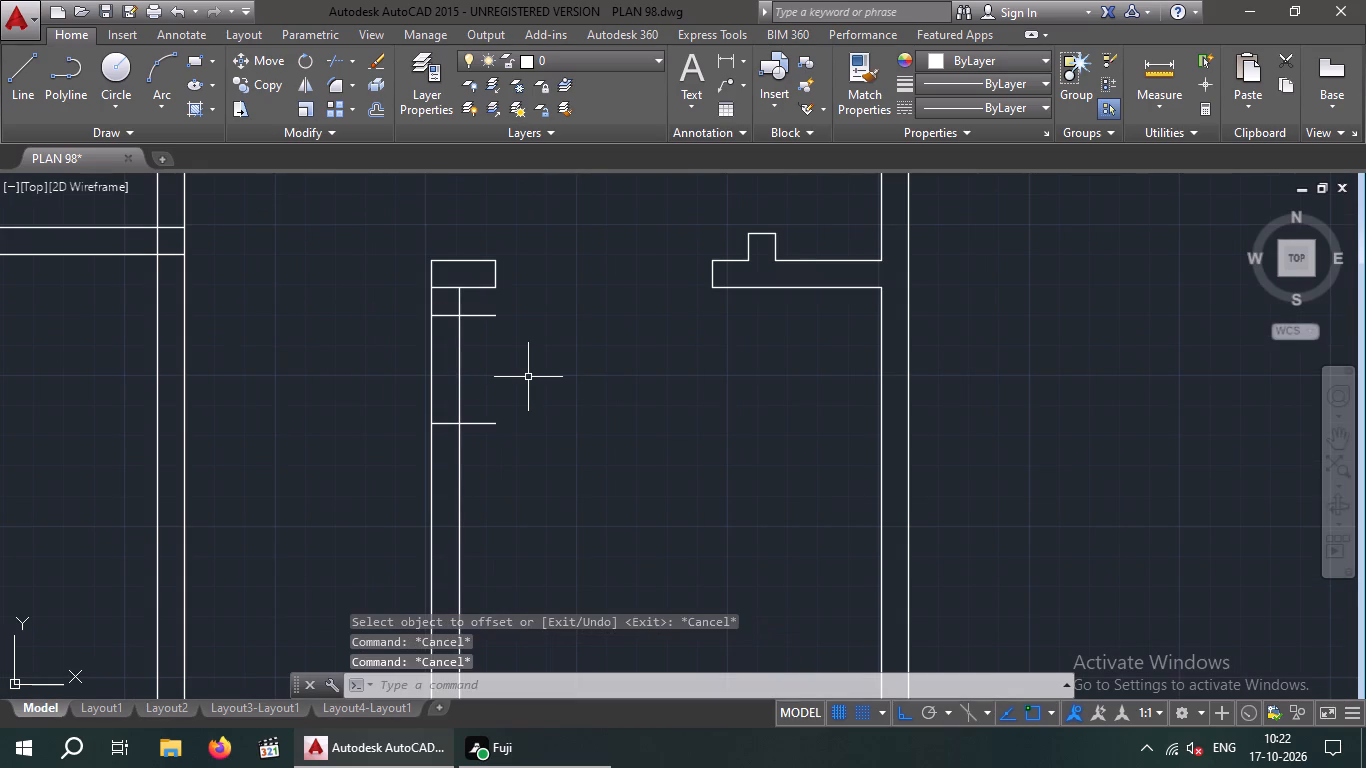
Trim the partition between the 9" and 3' offset lines, their excess beyond it, and the line separating its stub from the short wall piece.
{"action": "type", "text": "tr"}
{"action": "key", "text": "space"}
{"action": "key", "text": "space"}
{"action": "left_click", "coordinate": [501, 442]}
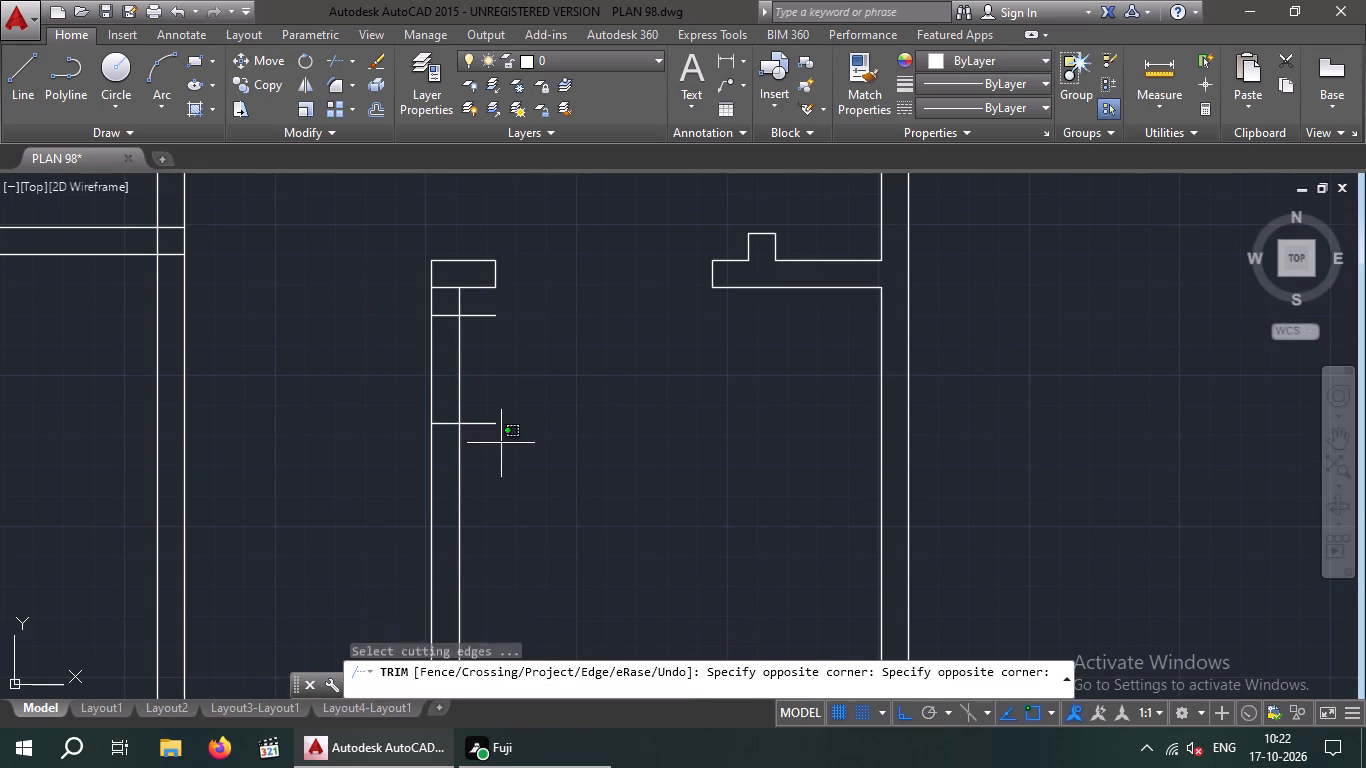
{"action": "left_click", "coordinate": [478, 306]}
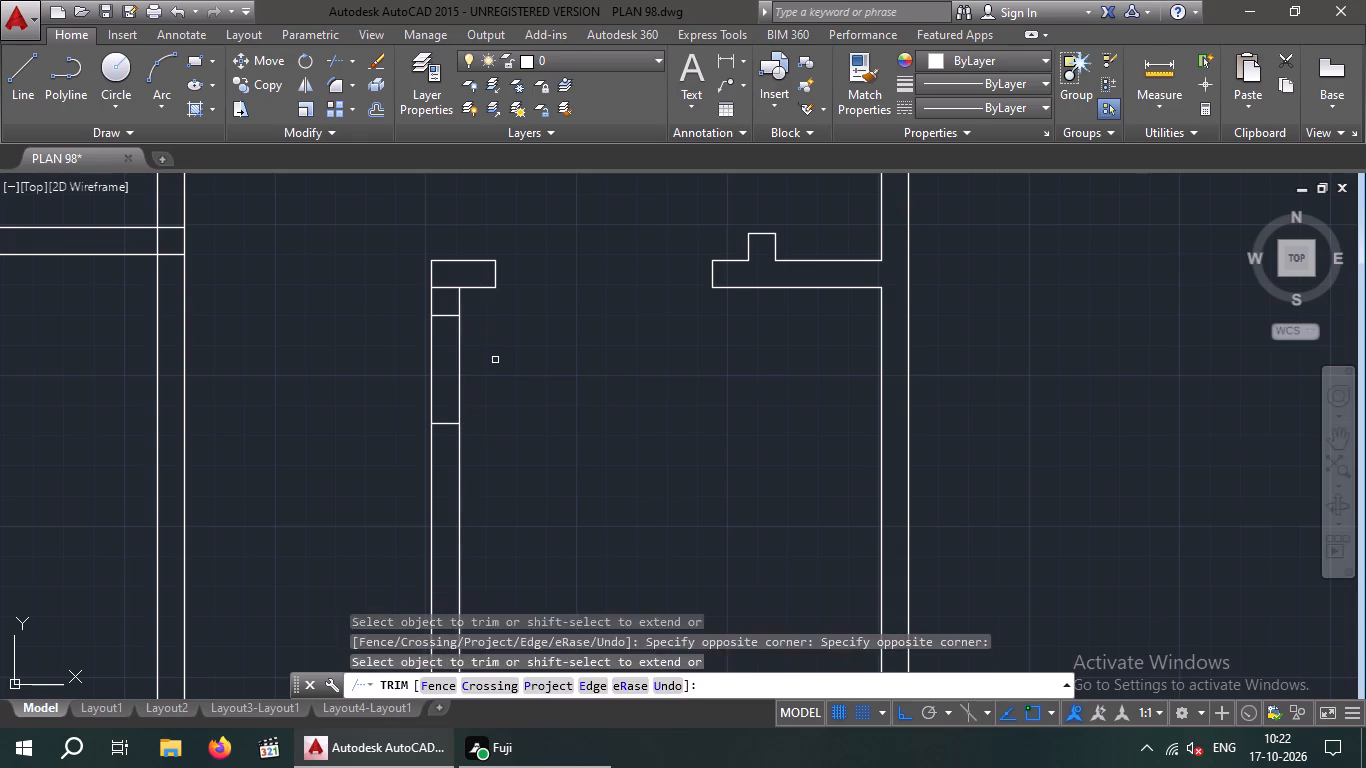
{"action": "left_click_drag", "start_coordinate": [505, 359], "coordinate": [367, 398]}
{"action": "left_click", "coordinate": [364, 398]}
{"action": "scroll", "coordinate": [435, 295], "scroll_direction": "up", "scroll_amount": 2}
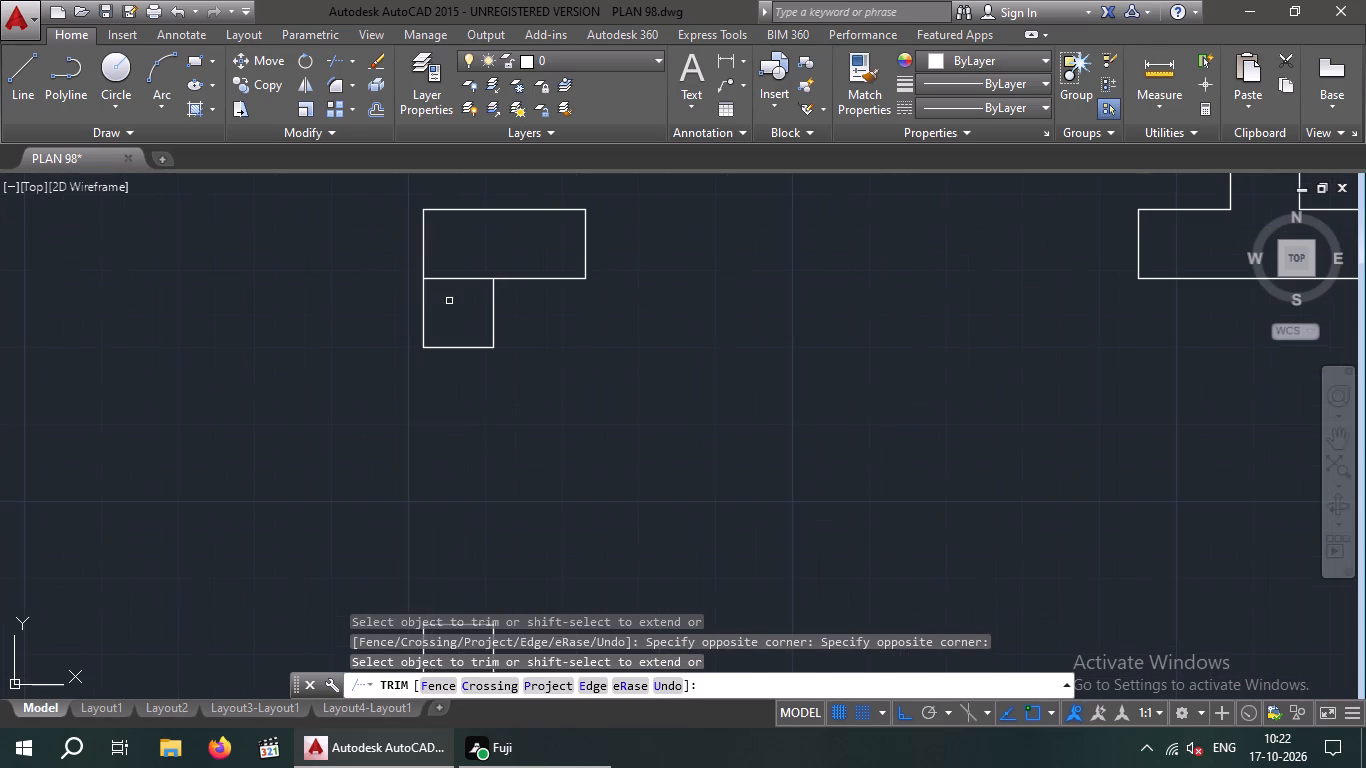
{"action": "left_click", "coordinate": [463, 304]}
{"action": "left_click", "coordinate": [439, 257]}
{"action": "scroll", "coordinate": [454, 261], "scroll_direction": "down", "scroll_amount": 2}
{"action": "middle_click_drag", "start_coordinate": [353, 335], "coordinate": [374, 331]}
{"action": "scroll", "coordinate": [382, 327], "scroll_direction": "down", "scroll_amount": 1}
{"action": "middle_click_drag", "start_coordinate": [382, 326], "coordinate": [502, 297]}
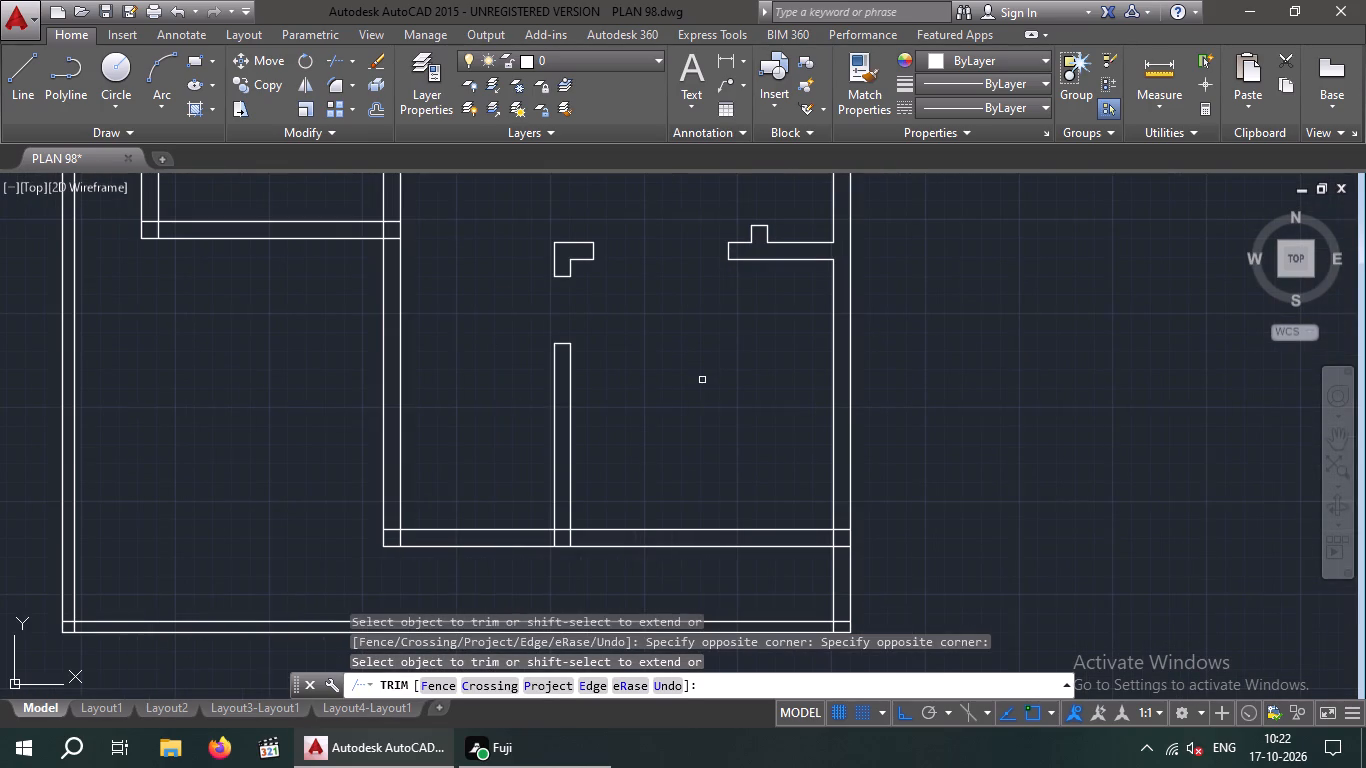
Trim the overlapping lines where the inner lower horizontal wall meets the right outer wall.
{"action": "middle_click_drag", "start_coordinate": [705, 376], "coordinate": [558, 258]}
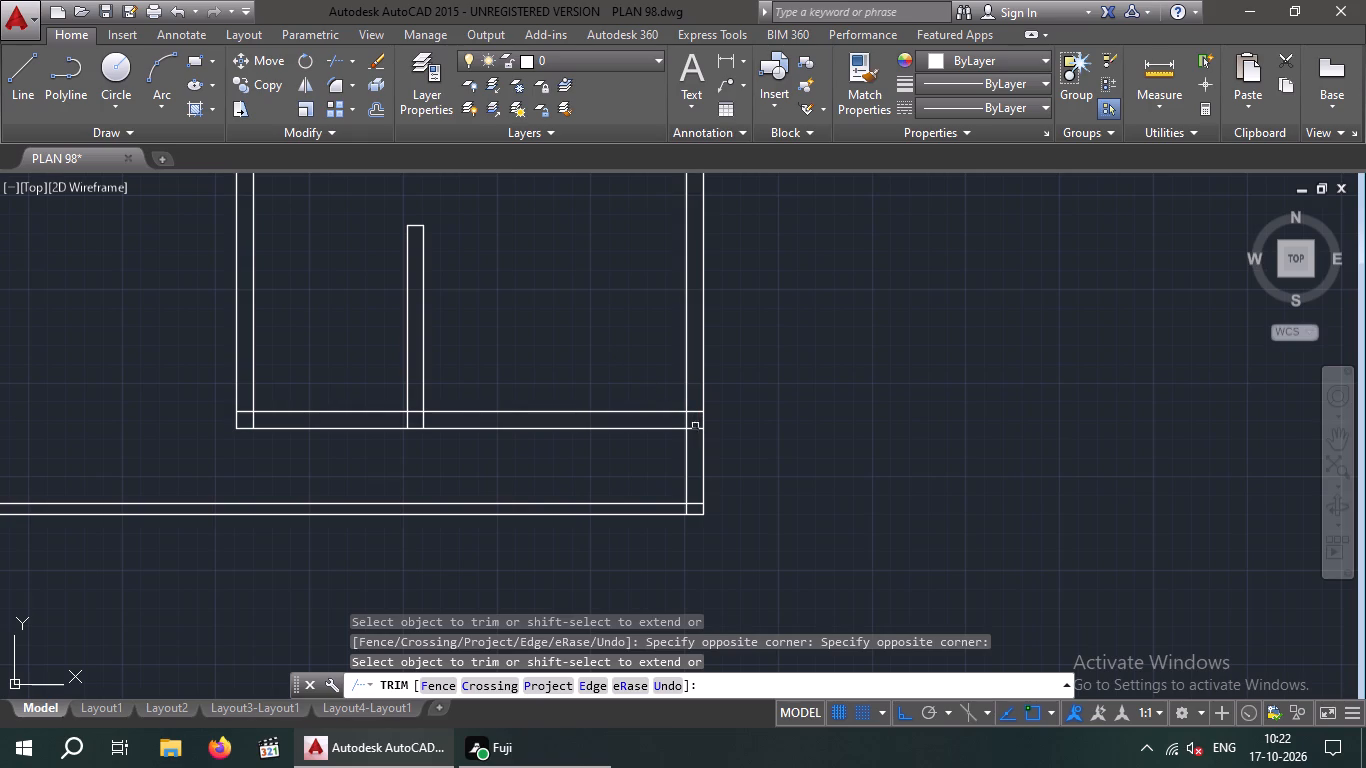
{"action": "scroll", "coordinate": [683, 438], "scroll_direction": "up", "scroll_amount": 4}
{"action": "left_click_drag", "start_coordinate": [725, 431], "coordinate": [711, 384]}
{"action": "left_click_drag", "start_coordinate": [683, 245], "coordinate": [691, 264]}
{"action": "left_click_drag", "start_coordinate": [716, 316], "coordinate": [572, 335]}
{"action": "left_click", "coordinate": [554, 332]}
{"action": "scroll", "coordinate": [581, 332], "scroll_direction": "down", "scroll_amount": 4}
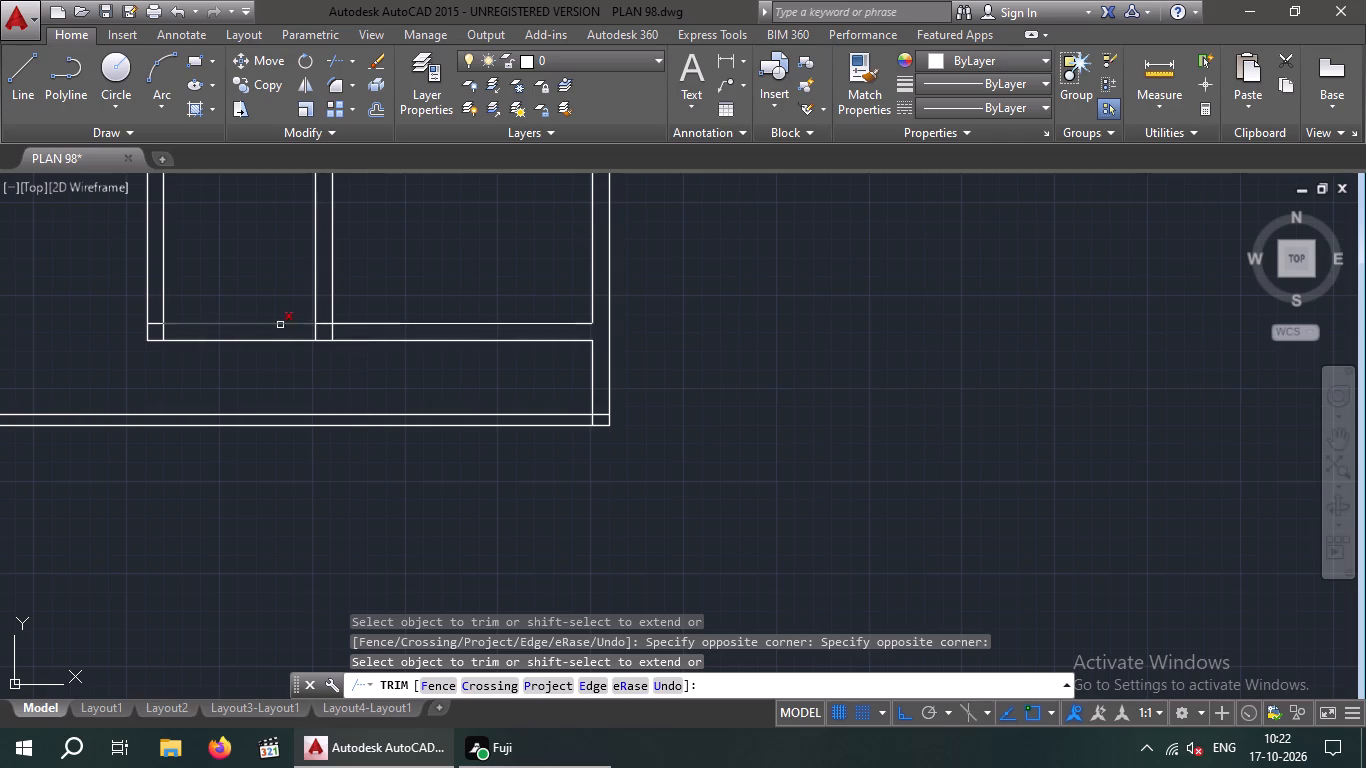
Trim the overlapping lines where the partition's lower end meets the inner lower horizontal wall.
{"action": "middle_click_drag", "start_coordinate": [285, 323], "coordinate": [489, 345]}
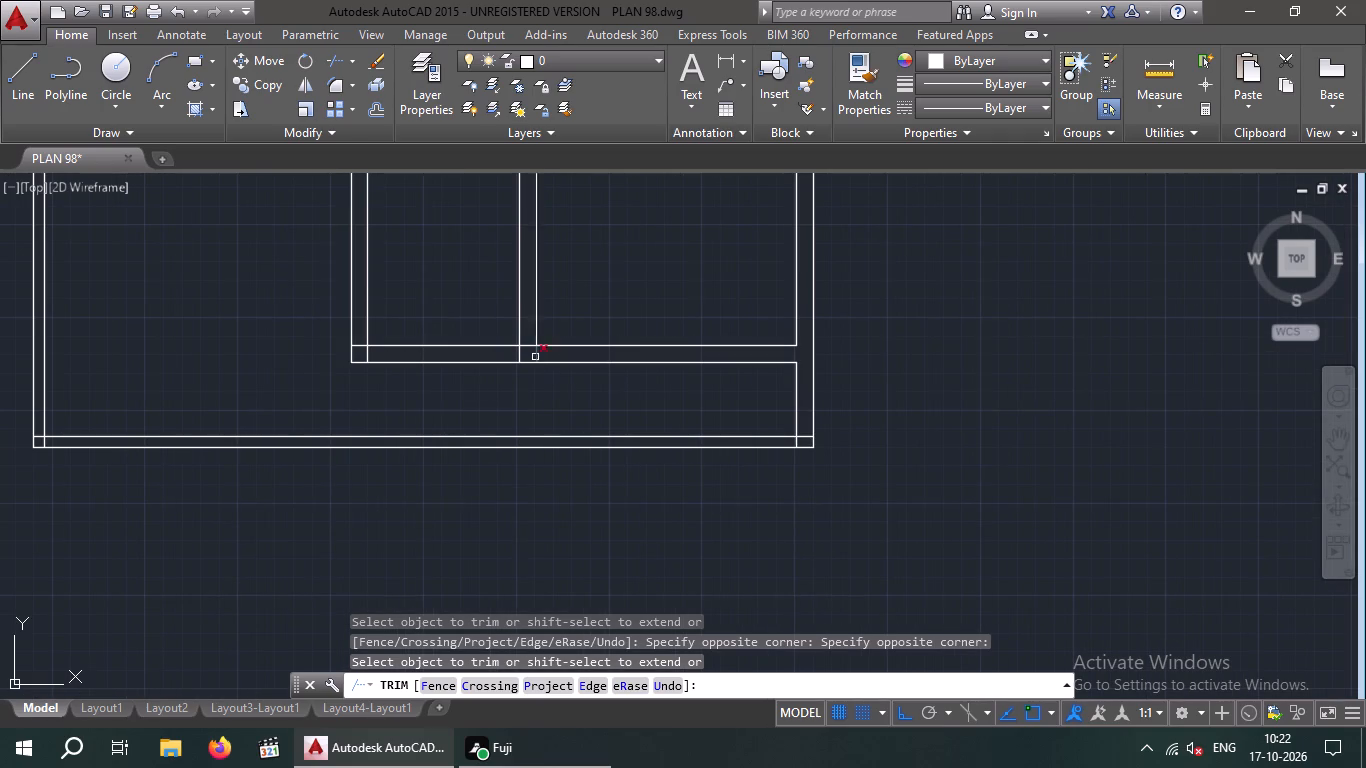
{"action": "scroll", "coordinate": [531, 353], "scroll_direction": "up", "scroll_amount": 3}
{"action": "left_click_drag", "start_coordinate": [618, 334], "coordinate": [507, 362]}
{"action": "left_click", "coordinate": [437, 353]}
{"action": "left_click_drag", "start_coordinate": [494, 377], "coordinate": [499, 357]}
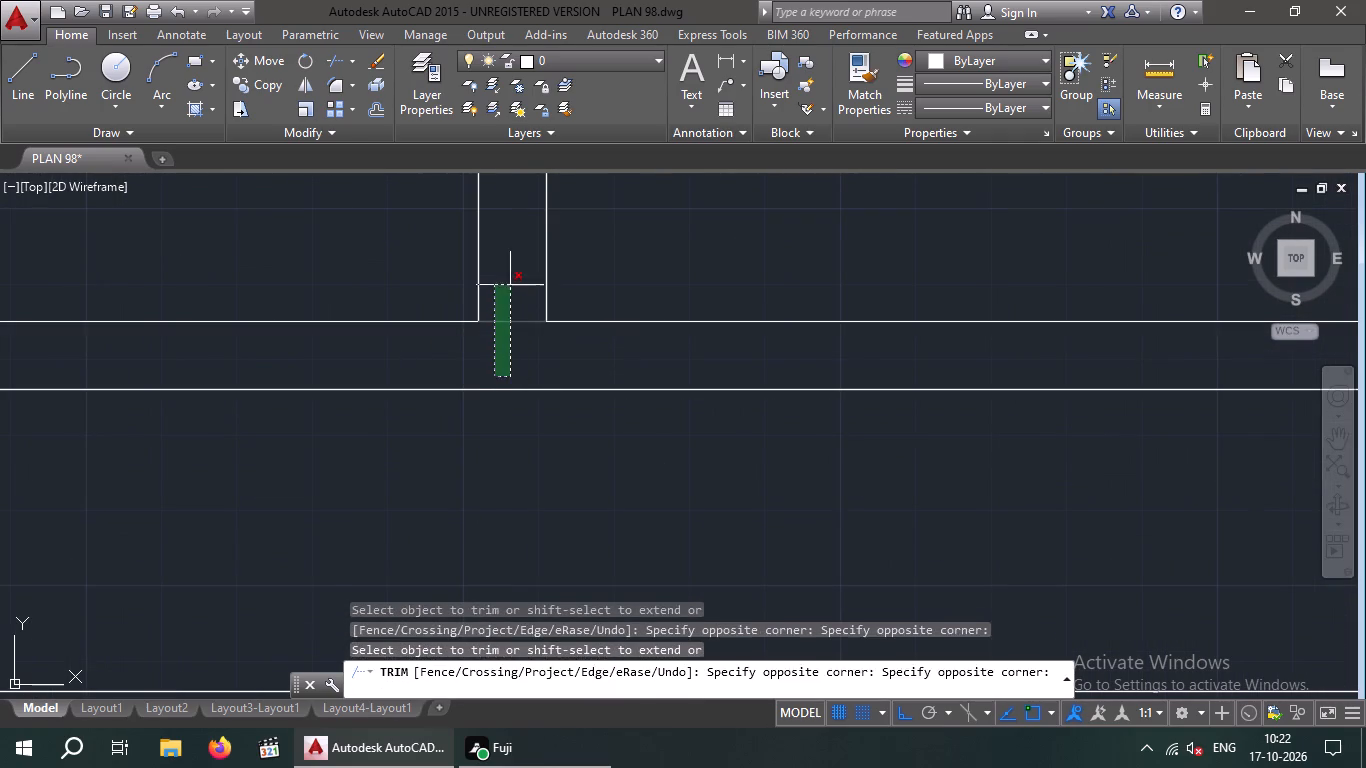
{"action": "left_click", "coordinate": [510, 285]}
{"action": "scroll", "coordinate": [523, 302], "scroll_direction": "down", "scroll_amount": 3}
Trim the overlapping lines at the corner of the inner lower horizontal wall and the left vertical wall.
{"action": "middle_click_drag", "start_coordinate": [430, 397], "coordinate": [586, 383]}
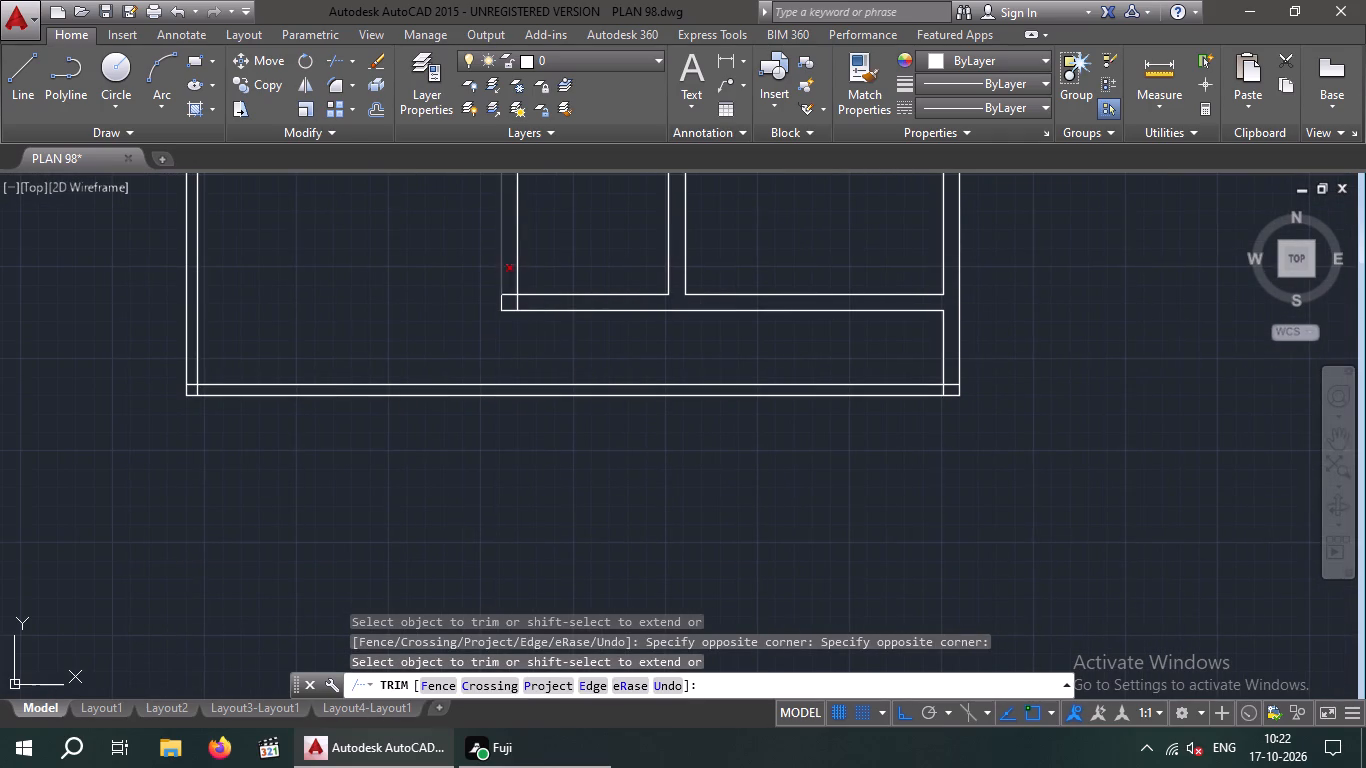
{"action": "scroll", "coordinate": [497, 303], "scroll_direction": "up", "scroll_amount": 5}
{"action": "left_click_drag", "start_coordinate": [748, 268], "coordinate": [623, 314]}
{"action": "left_click", "coordinate": [603, 320]}
{"action": "left_click_drag", "start_coordinate": [598, 322], "coordinate": [554, 189]}
{"action": "left_click", "coordinate": [553, 189]}
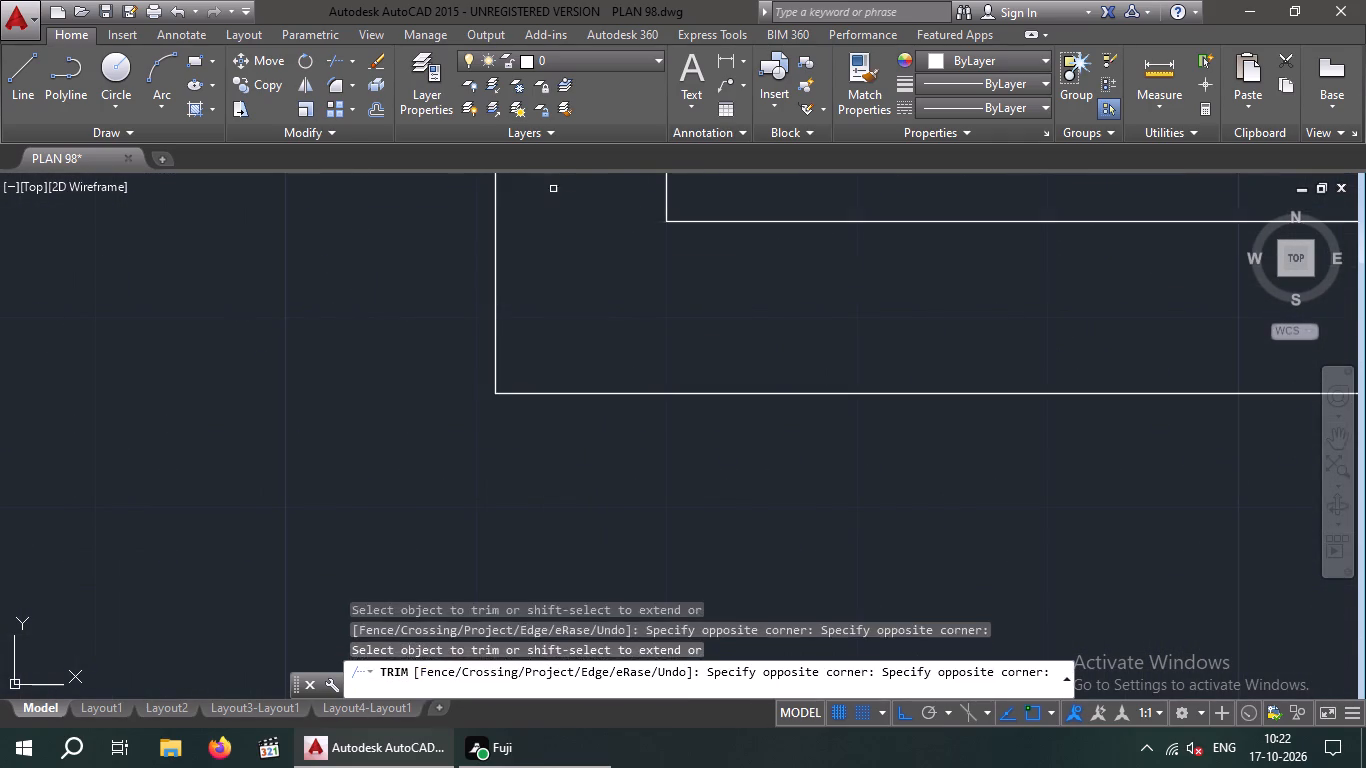
{"action": "scroll", "coordinate": [560, 200], "scroll_direction": "down", "scroll_amount": 6}
{"action": "scroll", "coordinate": [614, 310], "scroll_direction": "down", "scroll_amount": 1}
{"action": "middle_click_drag", "start_coordinate": [551, 273], "coordinate": [542, 444]}
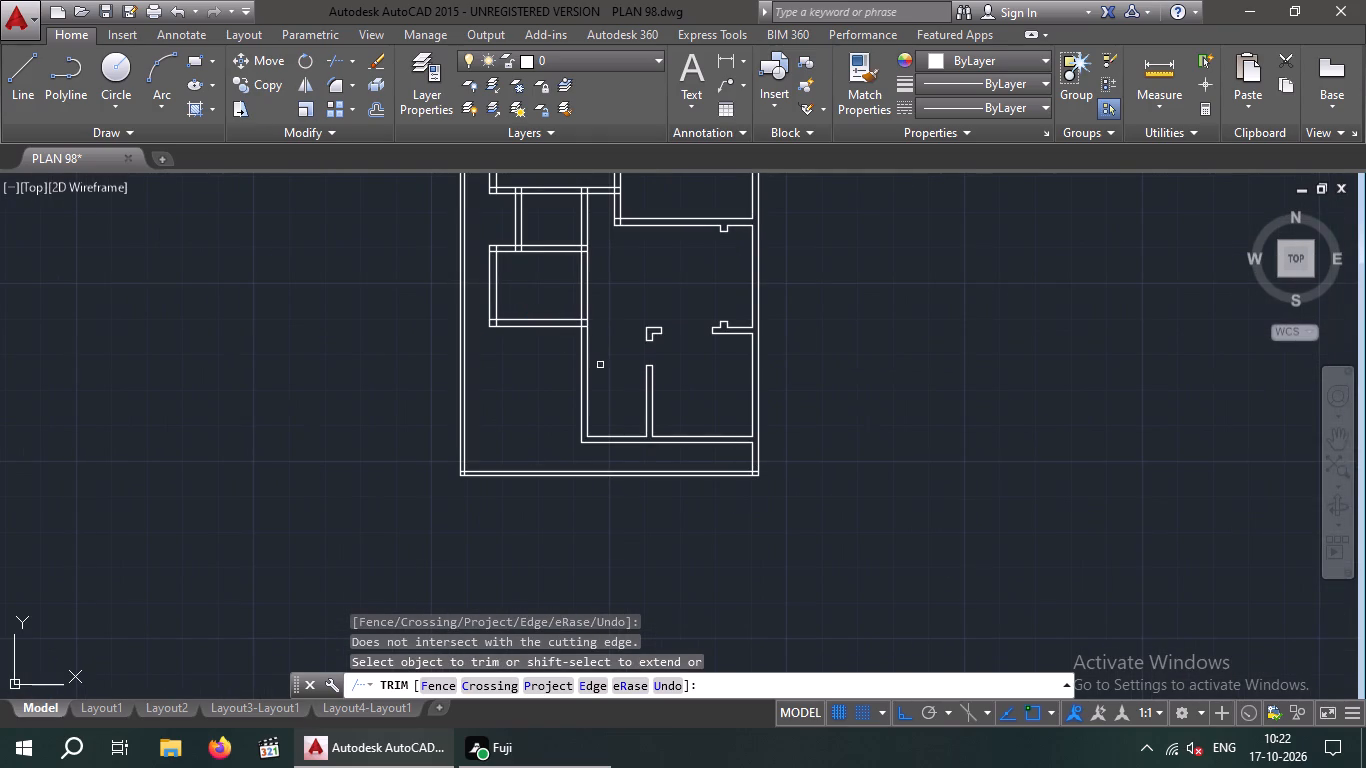
{"action": "key", "text": "Escape"}
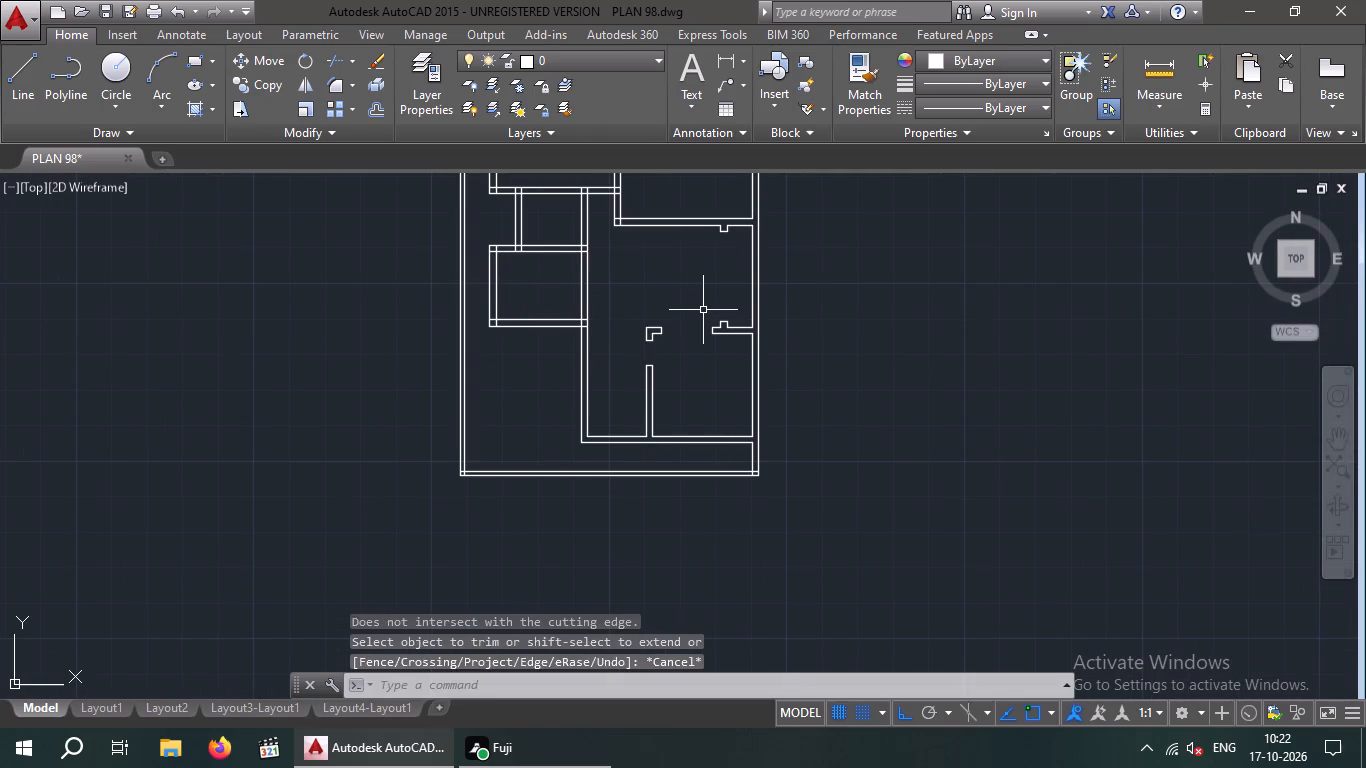
{"action": "key", "text": "Escape"}
Offset the bottom line of the left room's lower wall 1'6" downward.
{"action": "scroll", "coordinate": [729, 302], "scroll_direction": "up", "scroll_amount": 3}
{"action": "middle_click_drag", "start_coordinate": [733, 298], "coordinate": [665, 462]}
{"action": "scroll", "coordinate": [637, 439], "scroll_direction": "down", "scroll_amount": 1}
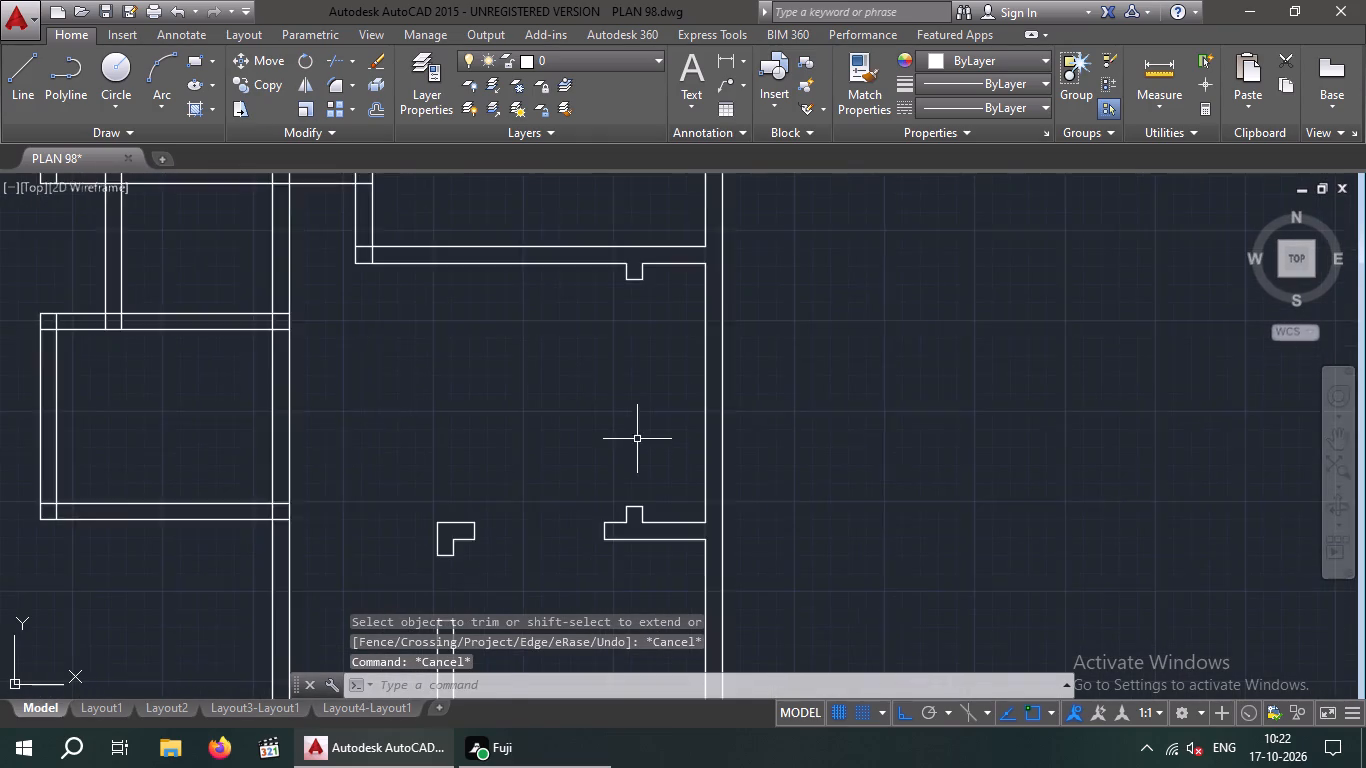
{"action": "scroll", "coordinate": [637, 439], "scroll_direction": "down", "scroll_amount": 1}
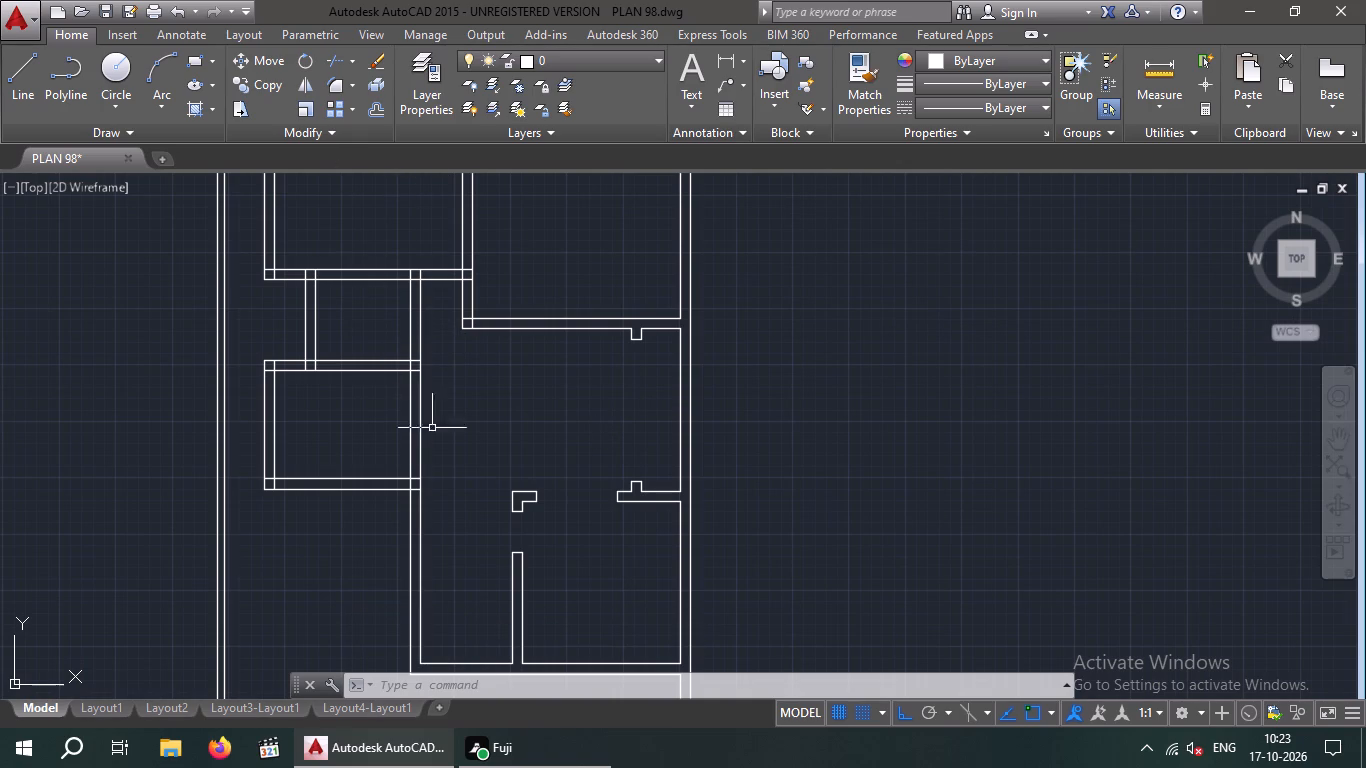
{"action": "key", "text": "Escape"}
{"action": "key", "text": "Escape"}
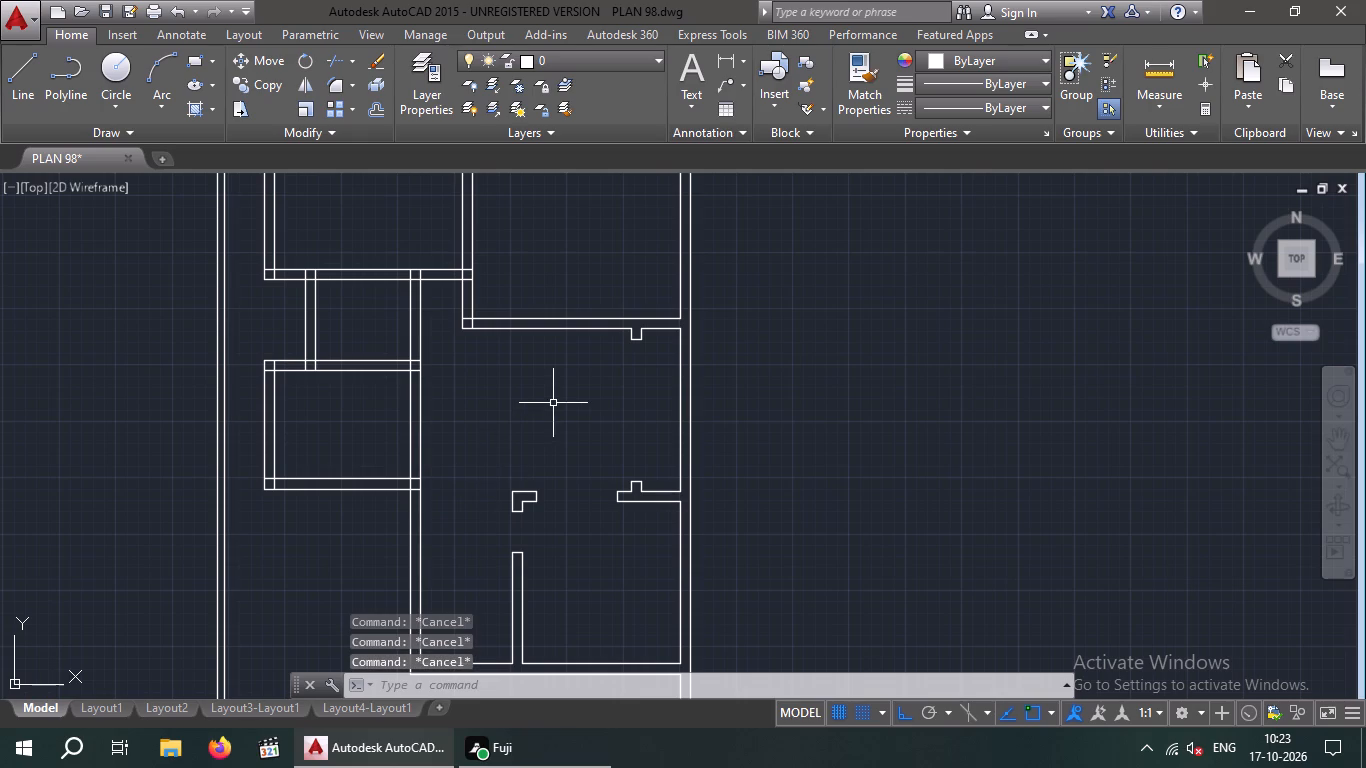
{"action": "key", "text": "o"}
{"action": "key", "text": "Return"}
{"action": "type", "text": "1'6\""}
{"action": "key", "text": "Return"}
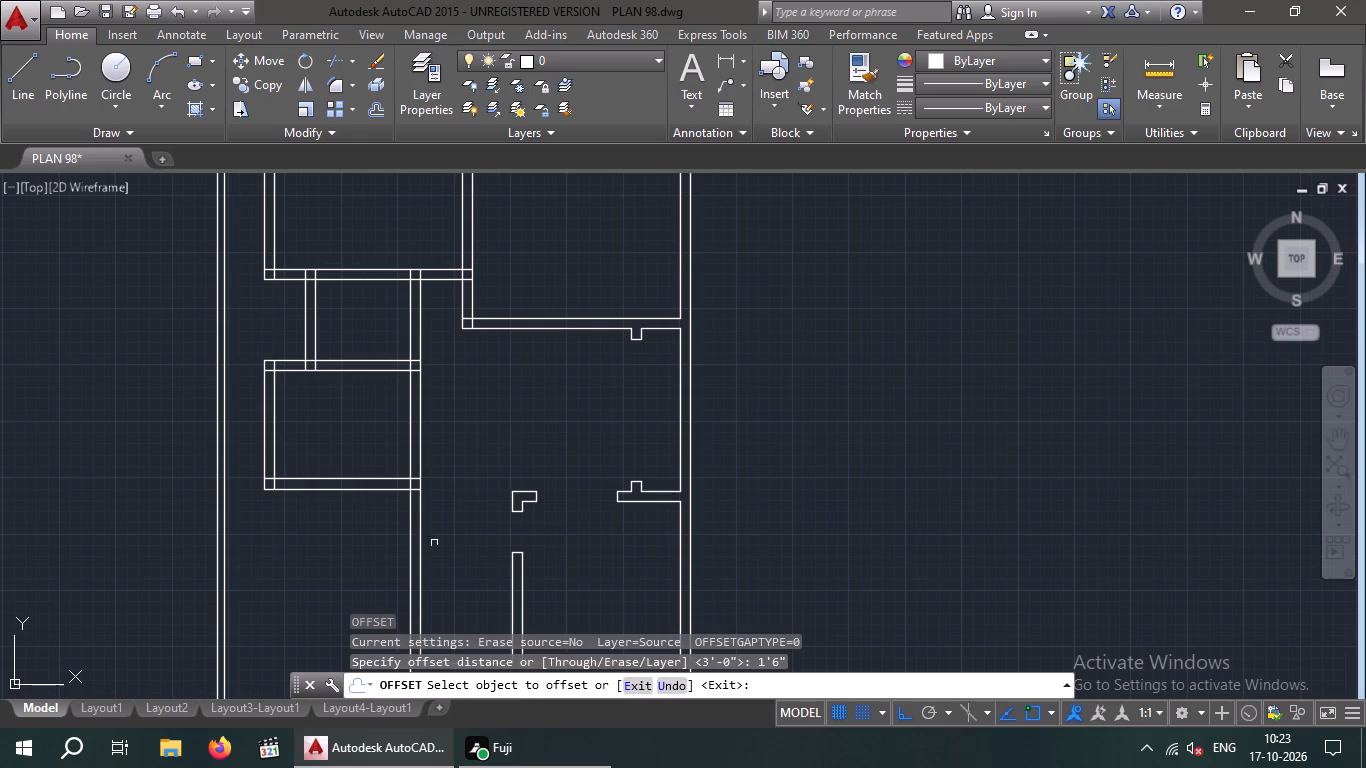
{"action": "left_click_drag", "start_coordinate": [353, 490], "coordinate": [353, 518]}
{"action": "left_click", "coordinate": [365, 554]}
{"action": "key", "text": "Escape"}
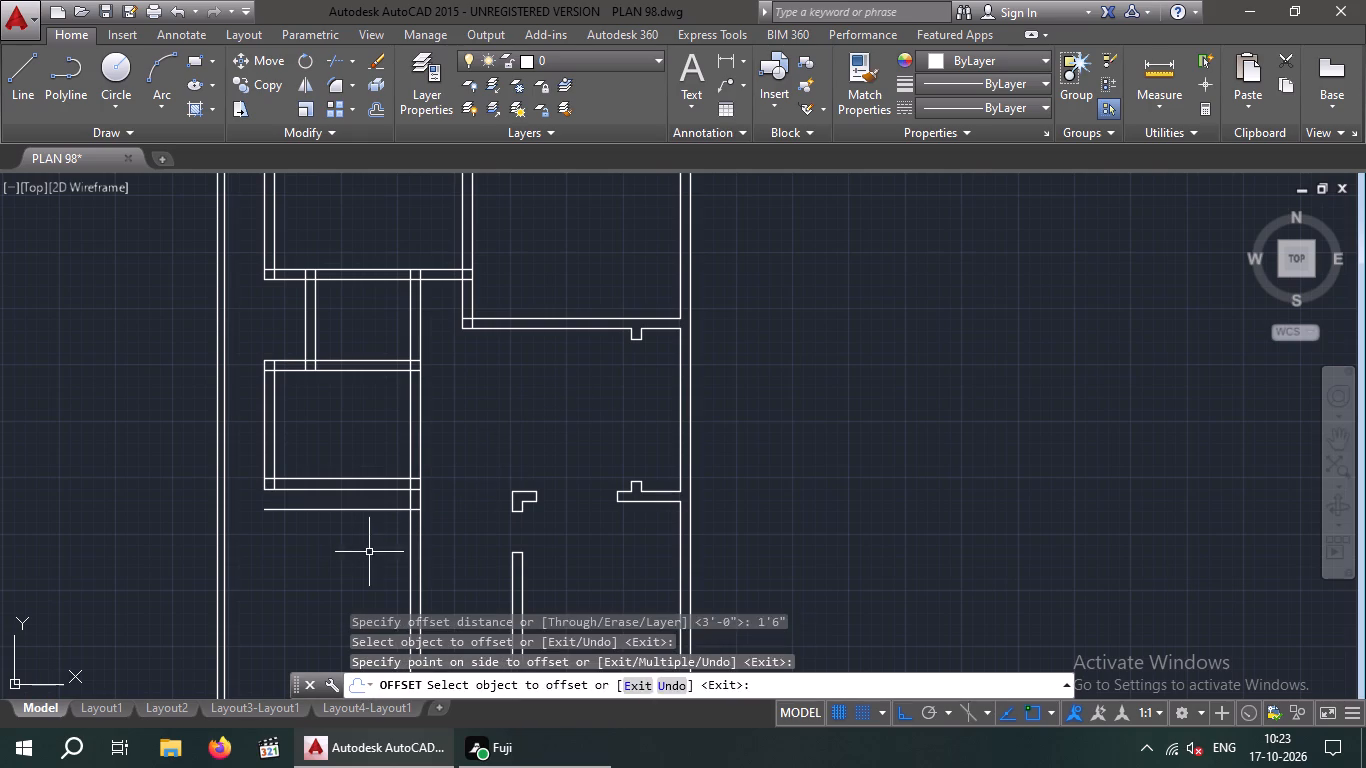
{"action": "key", "text": "Escape"}
Offset the new line below the left room 4' downward.
{"action": "key", "text": "o"}
{"action": "key", "text": "Return"}
{"action": "key", "text": "3"}
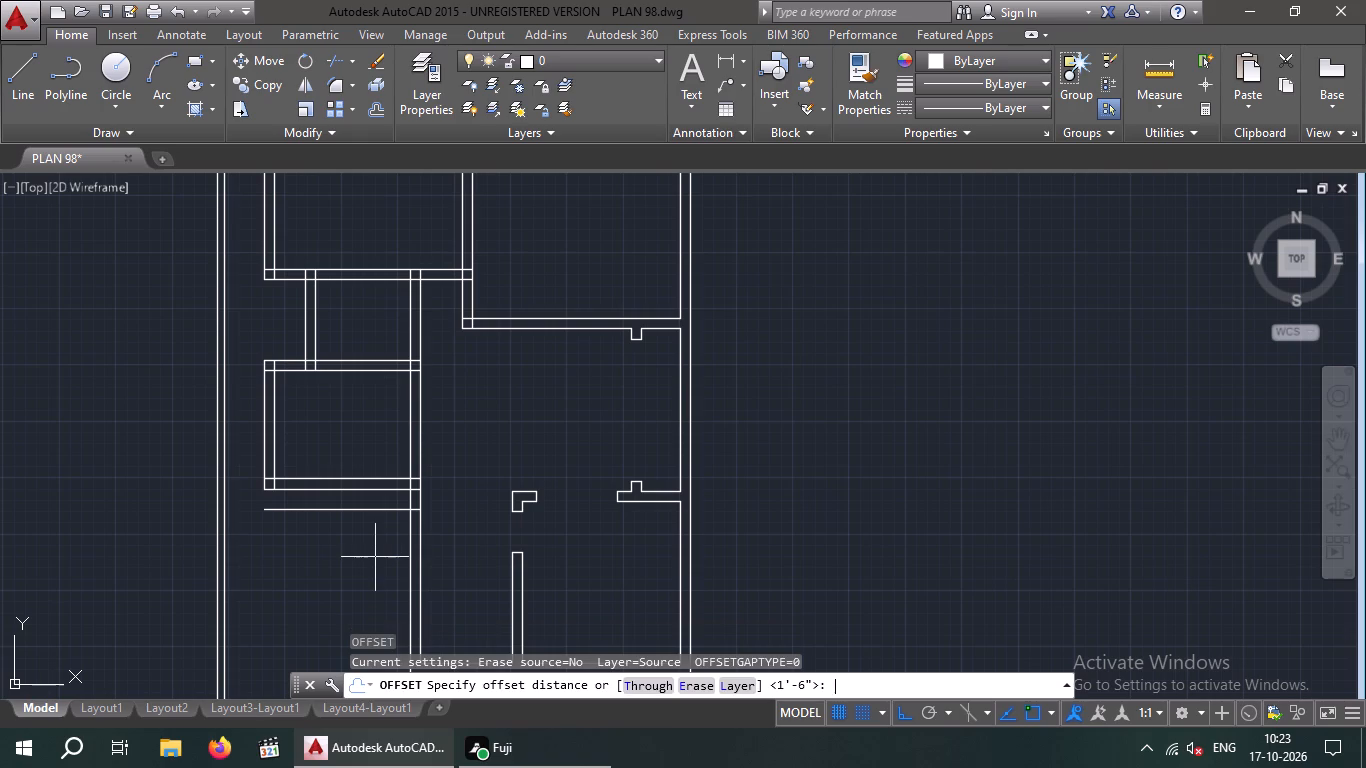
{"action": "key", "text": "apostrophe"}
{"action": "key", "text": "BackSpace"}
{"action": "key", "text": "BackSpace"}
{"action": "type", "text": "4'"}
{"action": "key", "text": "Return"}
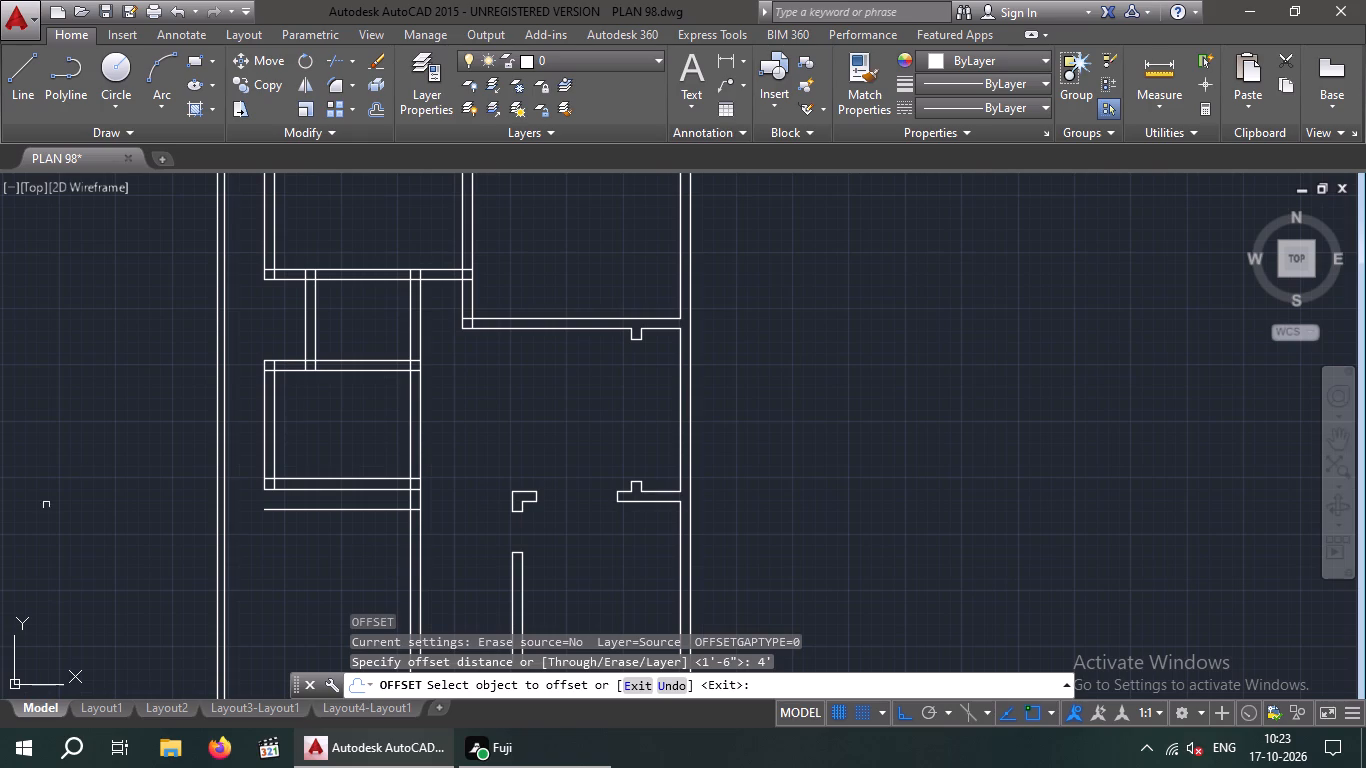
{"action": "left_click", "coordinate": [326, 510]}
{"action": "left_click", "coordinate": [339, 579]}
{"action": "key", "text": "Escape"}
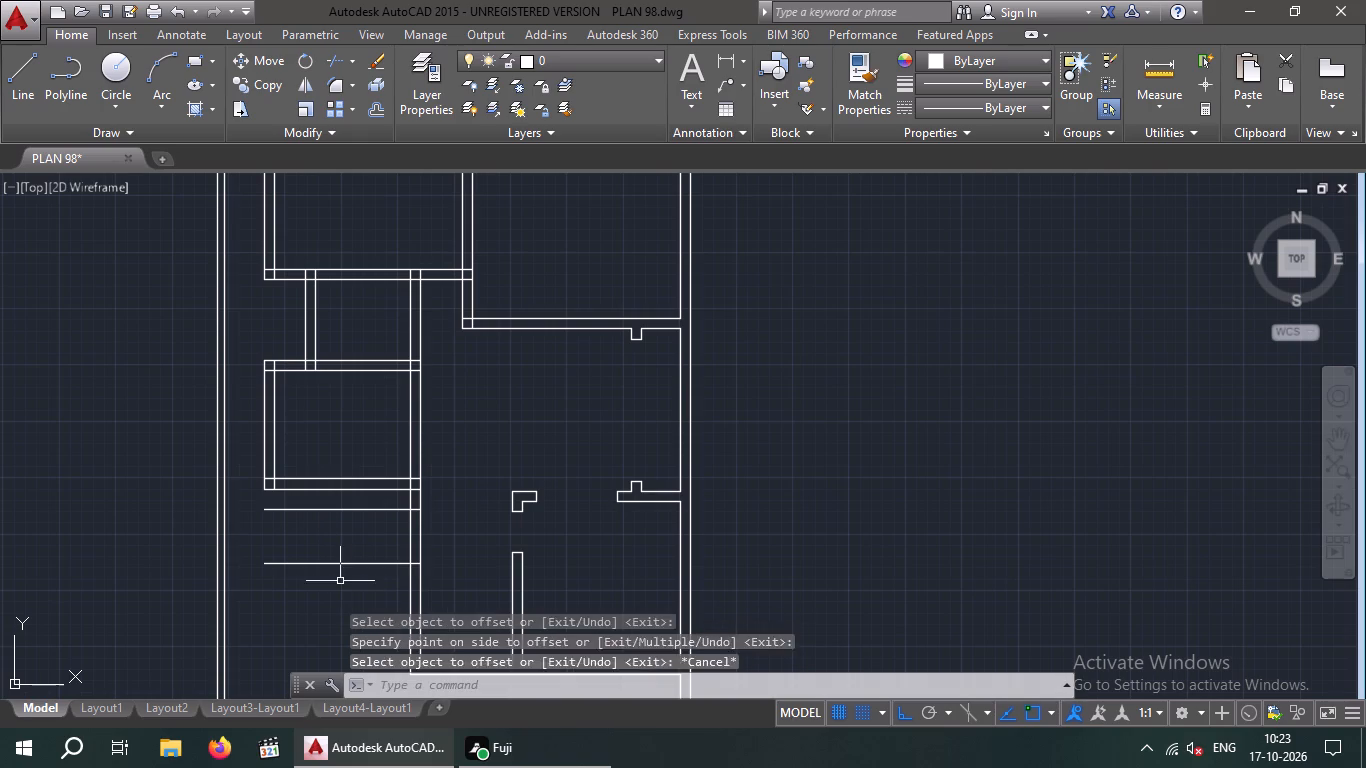
{"action": "key", "text": "Escape"}
Trim the 1'6" and 4' offset lines' excess outside the vertical wall and the wall lines between them to form an opening.
{"action": "type", "text": "tr"}
{"action": "key", "text": "space"}
{"action": "key", "text": "space"}
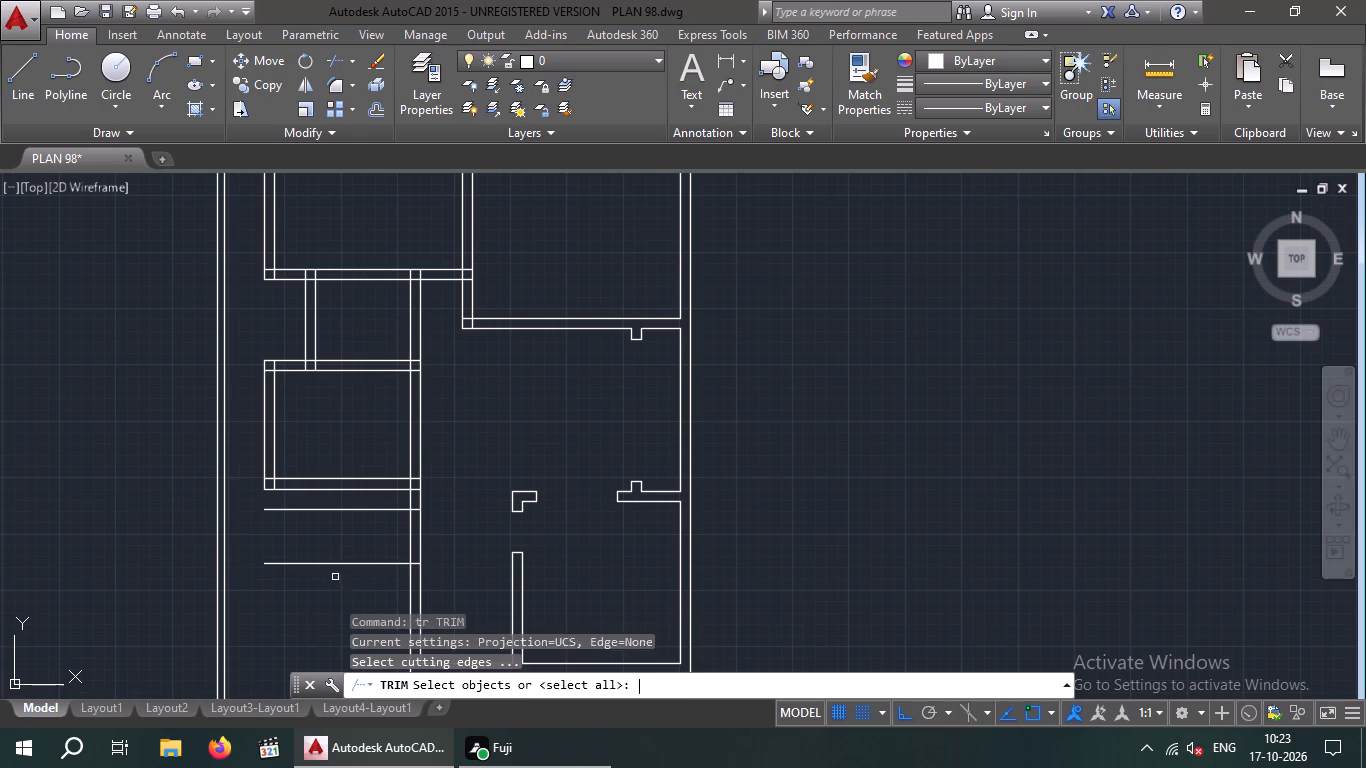
{"action": "scroll", "coordinate": [345, 578], "scroll_direction": "up", "scroll_amount": 3}
{"action": "left_click_drag", "start_coordinate": [353, 581], "coordinate": [339, 567]}
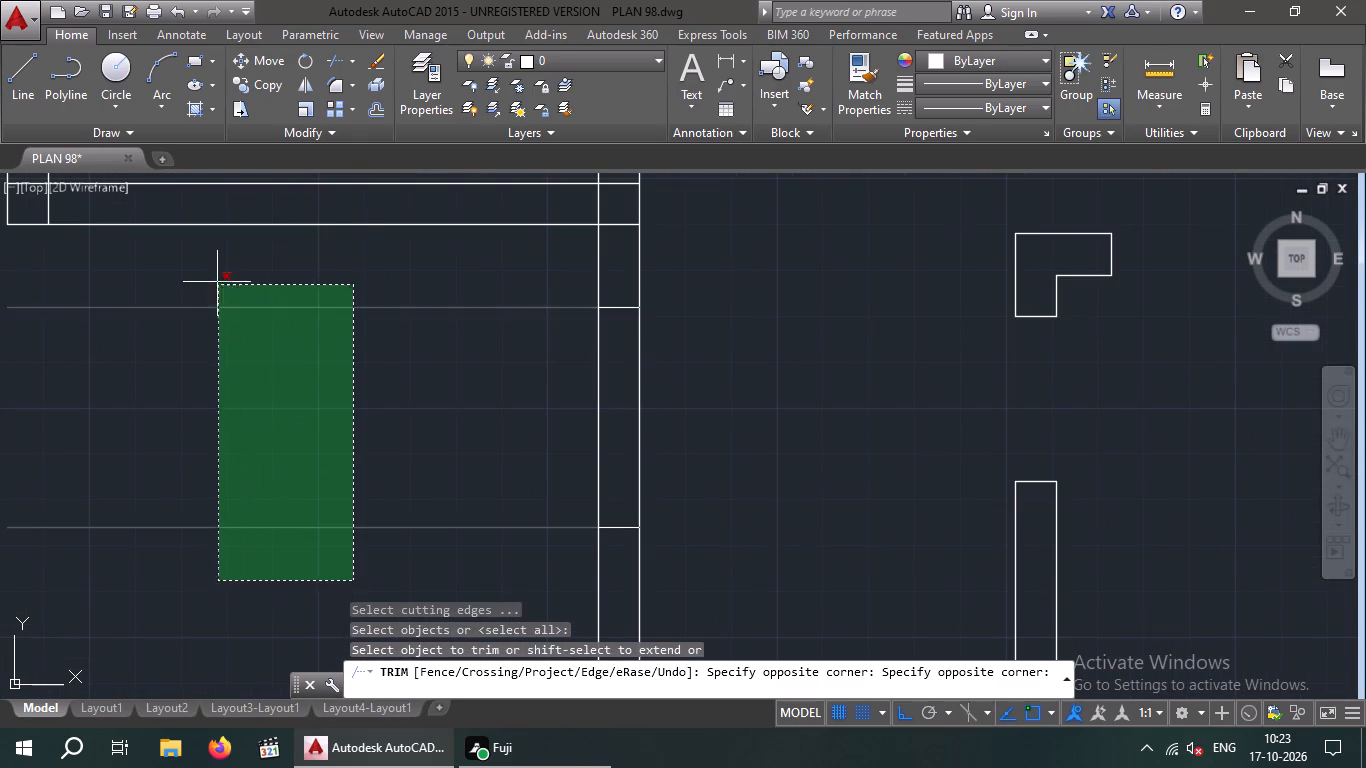
{"action": "left_click", "coordinate": [217, 280]}
{"action": "left_click_drag", "start_coordinate": [713, 359], "coordinate": [588, 407]}
{"action": "left_click", "coordinate": [536, 410]}
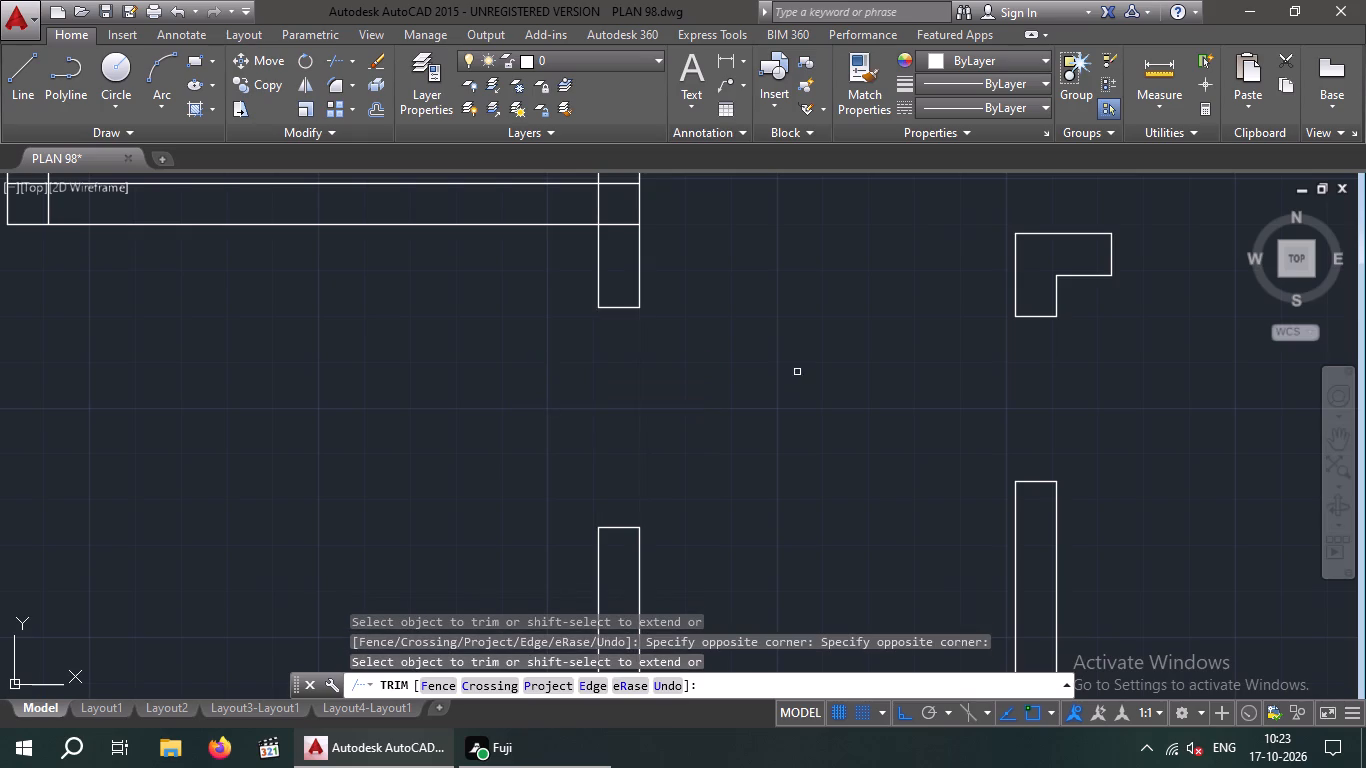
{"action": "middle_click_drag", "start_coordinate": [797, 367], "coordinate": [754, 528]}
{"action": "scroll", "coordinate": [728, 511], "scroll_direction": "down", "scroll_amount": 2}
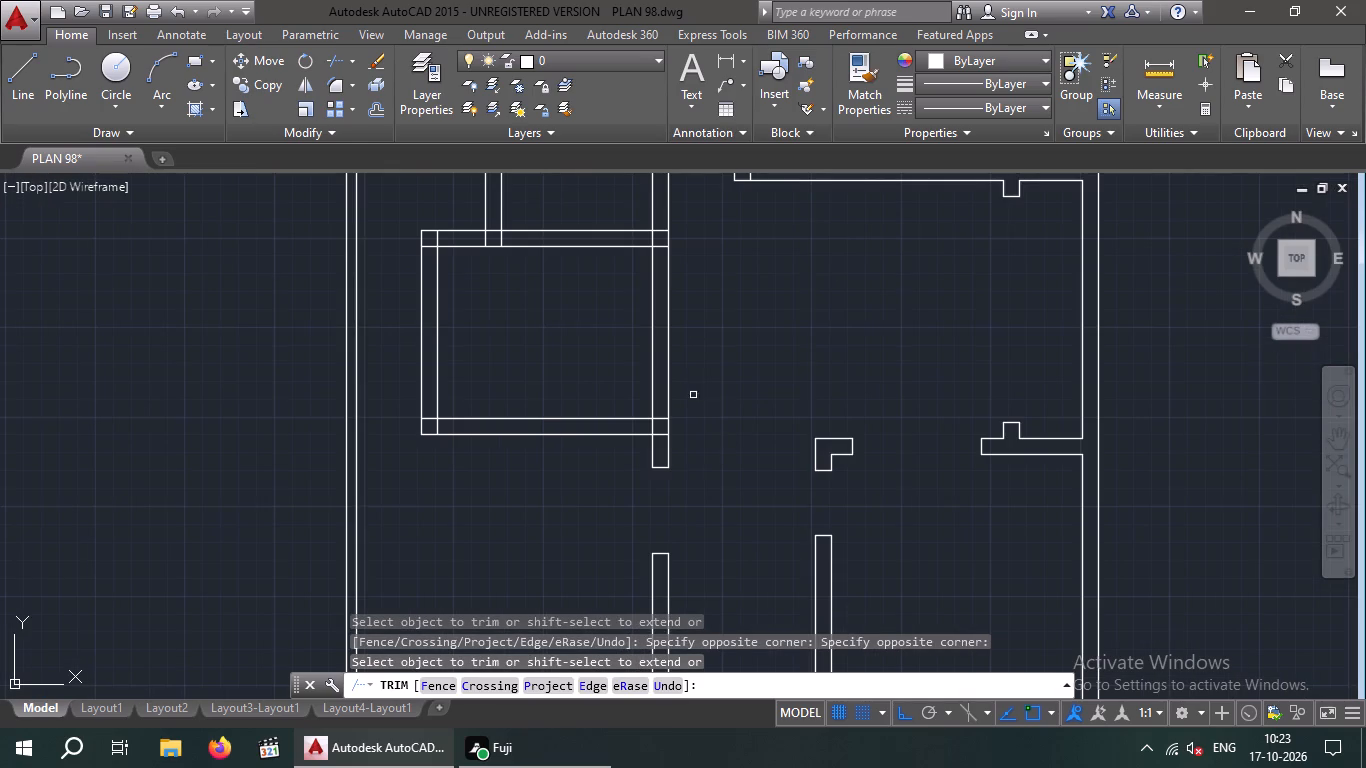
Trim the overlapping lines where the left room's lower wall meets the vertical wall above the opening.
{"action": "scroll", "coordinate": [653, 422], "scroll_direction": "up", "scroll_amount": 4}
{"action": "left_click_drag", "start_coordinate": [666, 529], "coordinate": [672, 499]}
{"action": "left_click_drag", "start_coordinate": [670, 310], "coordinate": [671, 310]}
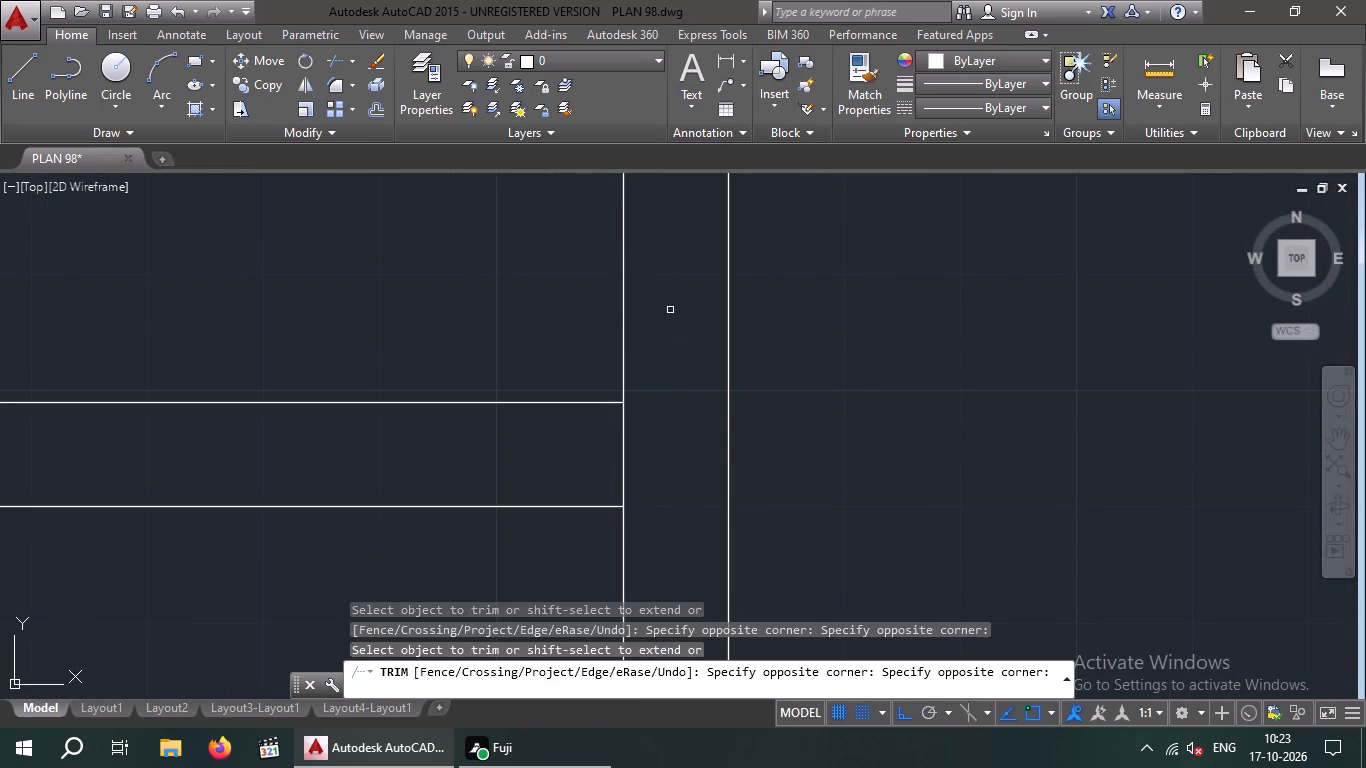
{"action": "left_click_drag", "start_coordinate": [671, 310], "coordinate": [674, 336]}
{"action": "left_click_drag", "start_coordinate": [696, 447], "coordinate": [632, 452]}
{"action": "left_click", "coordinate": [585, 449]}
{"action": "scroll", "coordinate": [588, 447], "scroll_direction": "down", "scroll_amount": 3}
{"action": "middle_click_drag", "start_coordinate": [769, 370], "coordinate": [665, 355]}
{"action": "scroll", "coordinate": [644, 281], "scroll_direction": "down", "scroll_amount": 3}
{"action": "middle_click_drag", "start_coordinate": [665, 324], "coordinate": [595, 389]}
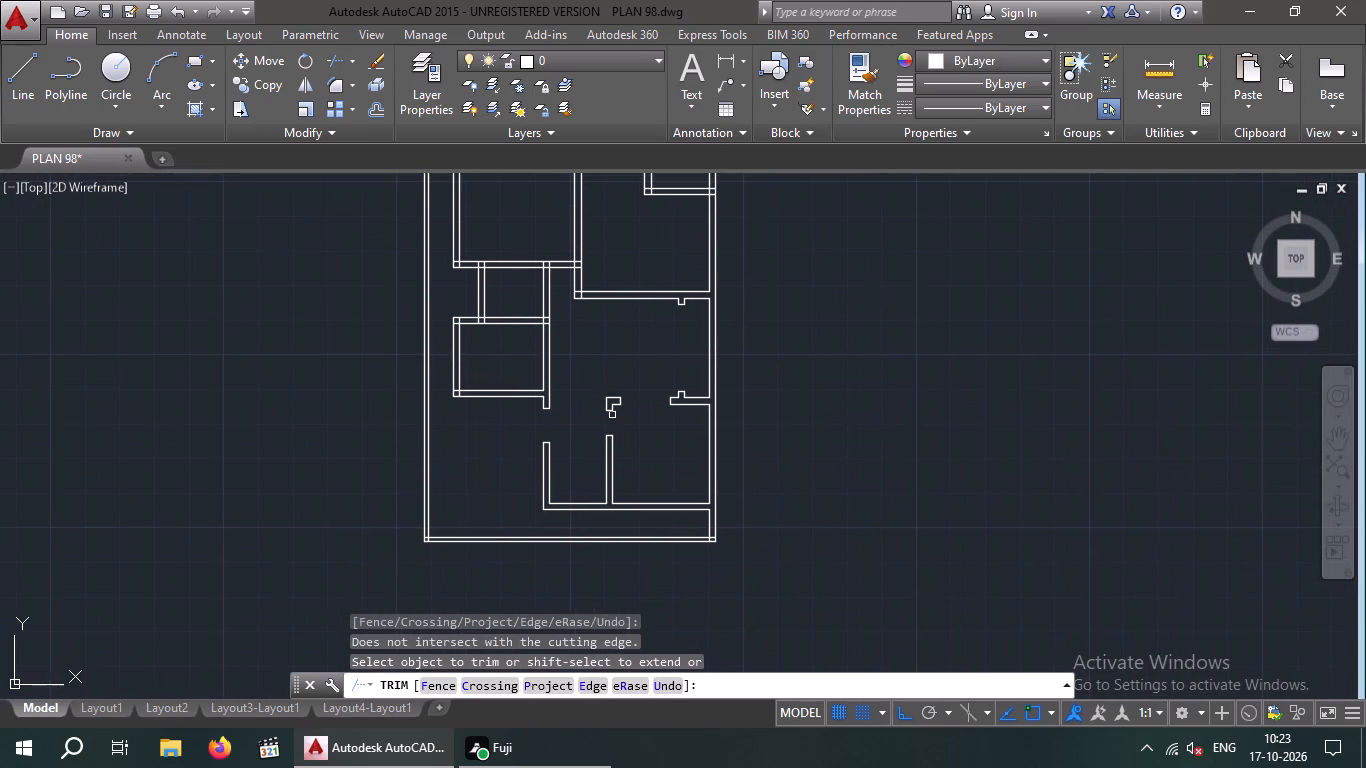
{"action": "key", "text": "Escape"}
{"action": "key", "text": "Escape"}
{"action": "key", "text": "Escape"}
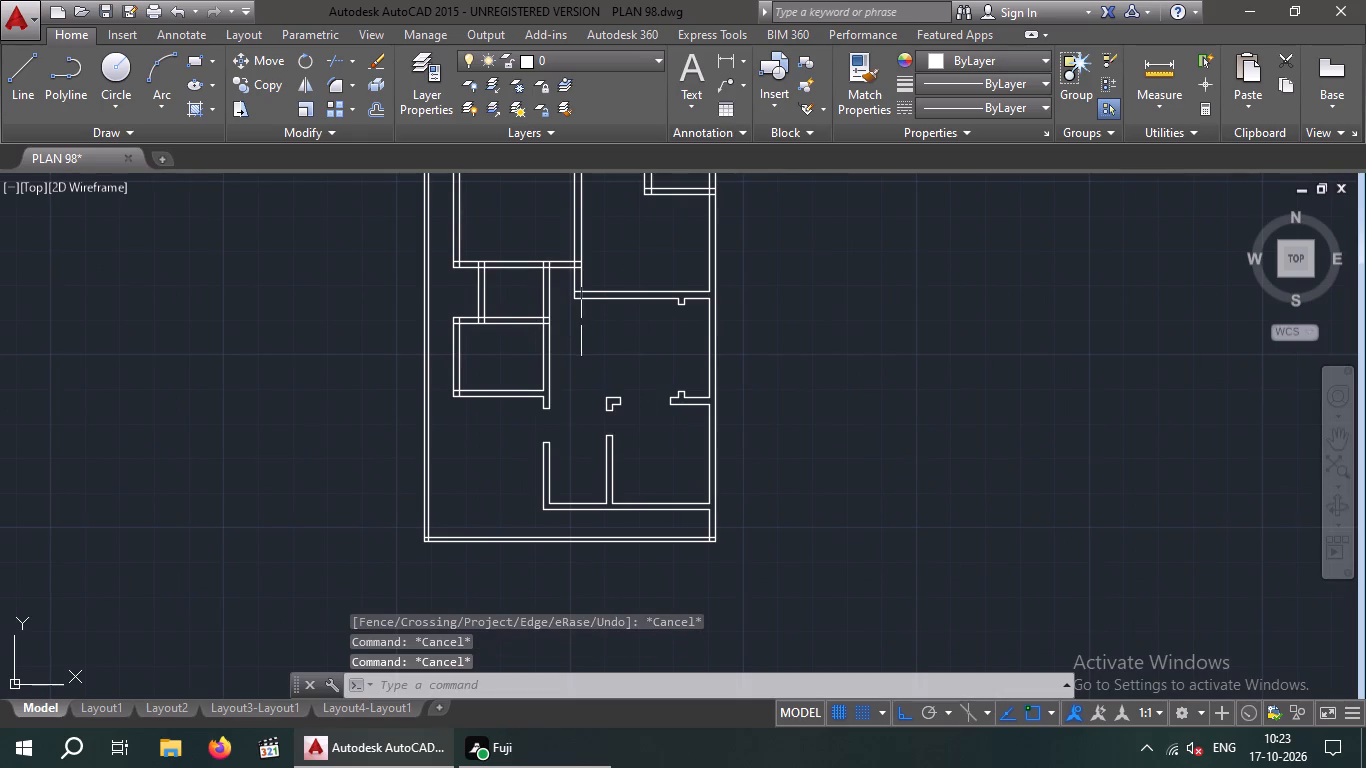
Offset the inner line of the left room's upper wall 9" downward into the room.
{"action": "scroll", "coordinate": [551, 339], "scroll_direction": "up", "scroll_amount": 3}
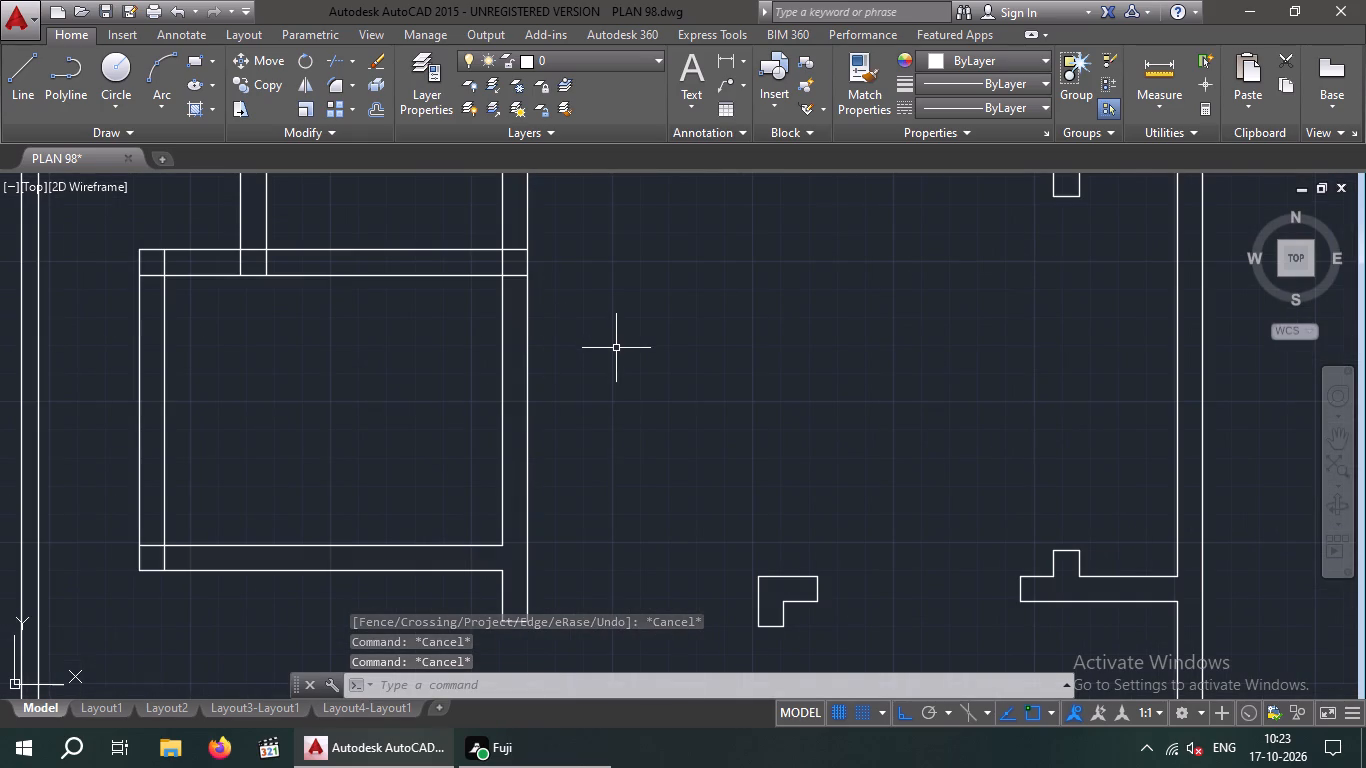
{"action": "key", "text": "Escape"}
{"action": "key", "text": "o"}
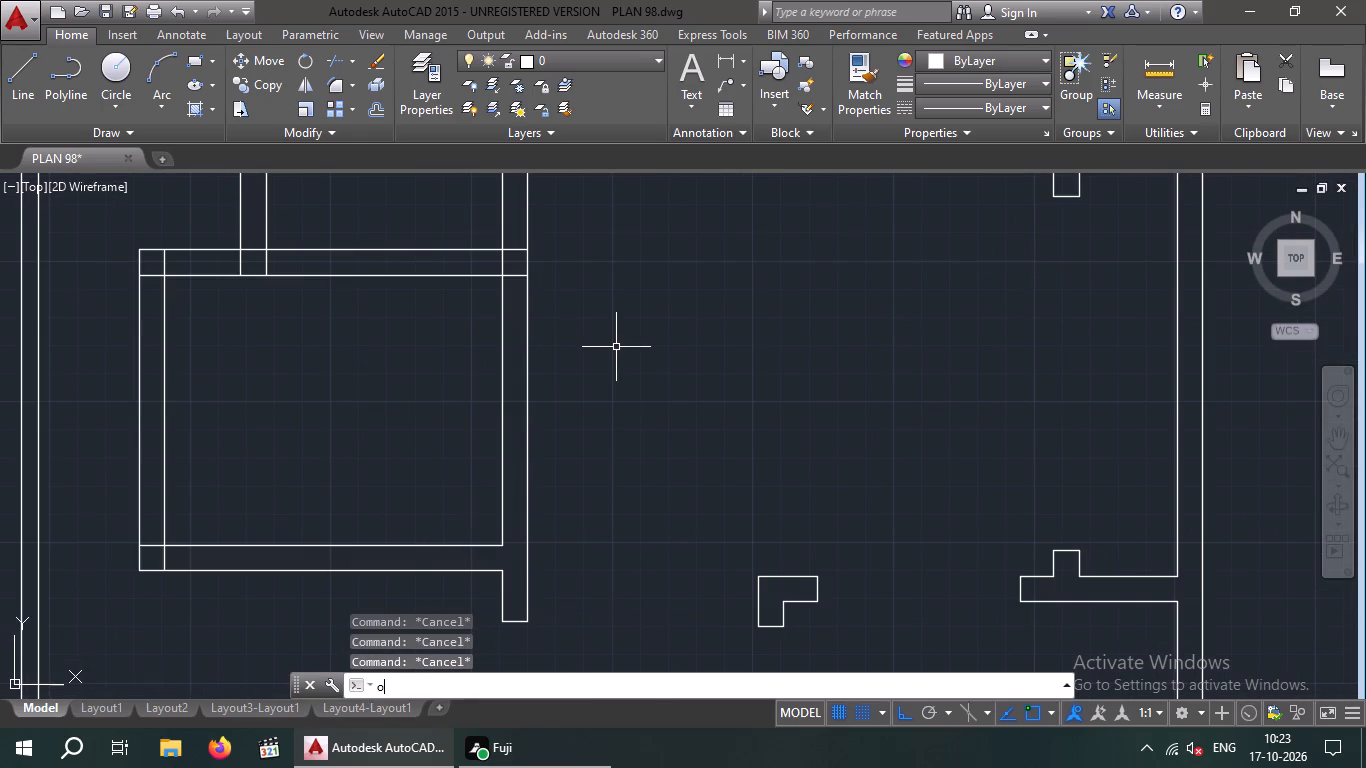
{"action": "key", "text": "Return"}
{"action": "key", "text": "9"}
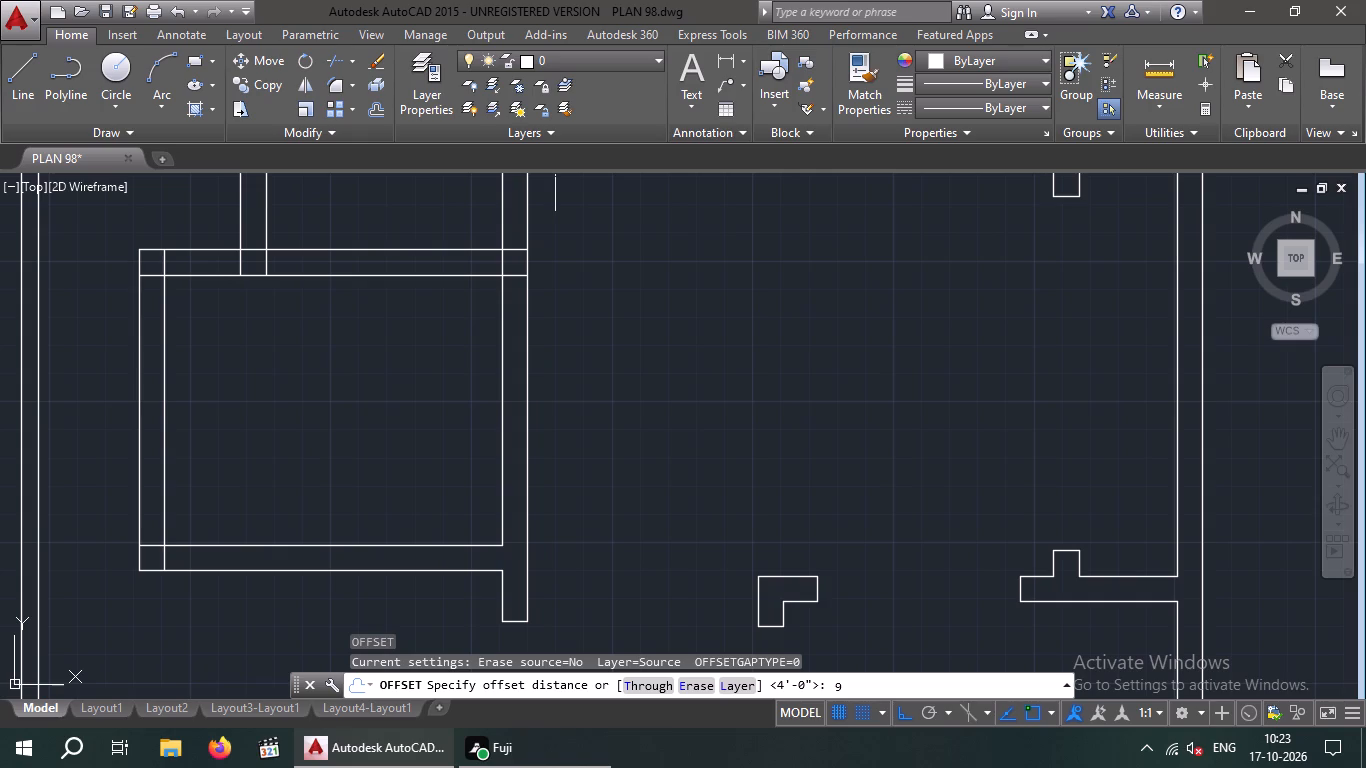
{"action": "key", "text": "shift+quotedbl"}
{"action": "key", "text": "Return"}
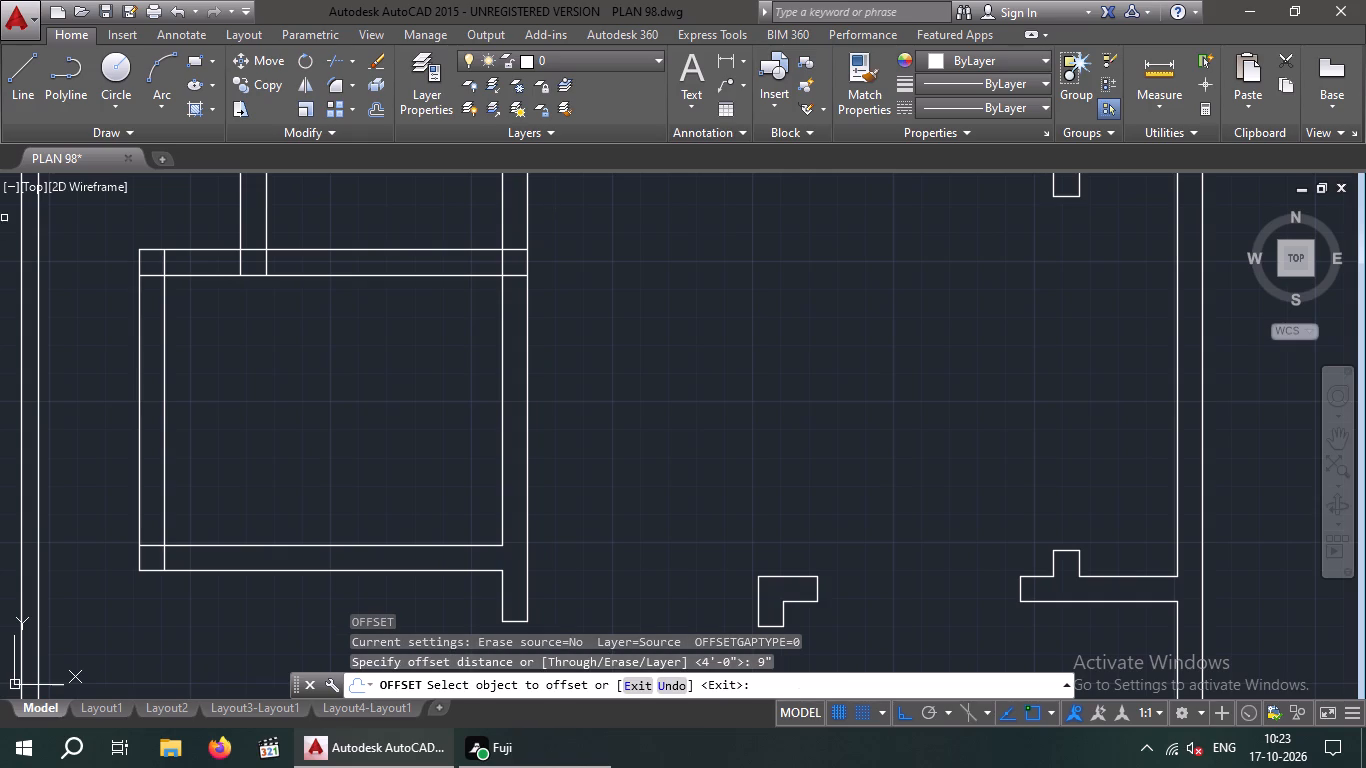
{"action": "left_click_drag", "start_coordinate": [433, 274], "coordinate": [433, 275]}
{"action": "left_click_drag", "start_coordinate": [433, 275], "coordinate": [438, 297]}
{"action": "left_click", "coordinate": [443, 324]}
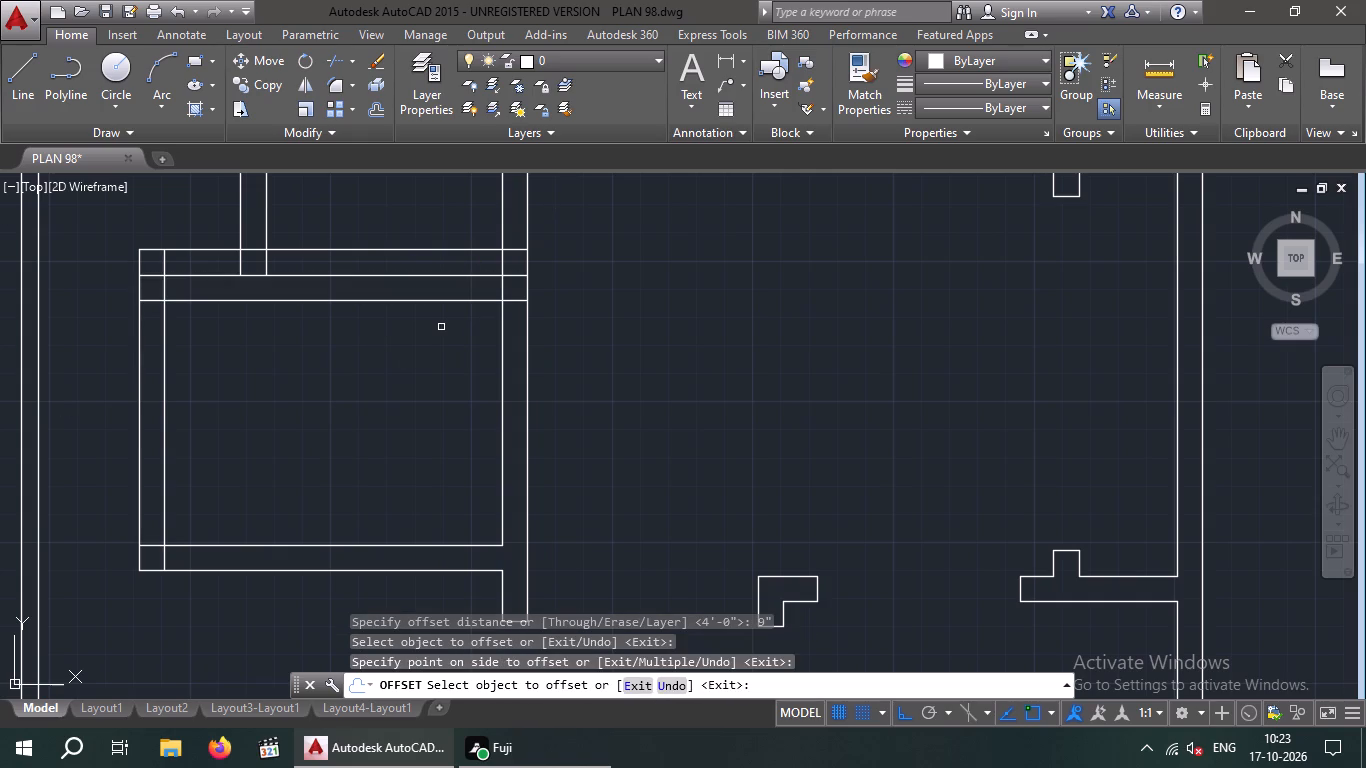
{"action": "key", "text": "Escape"}
{"action": "key", "text": "Escape"}
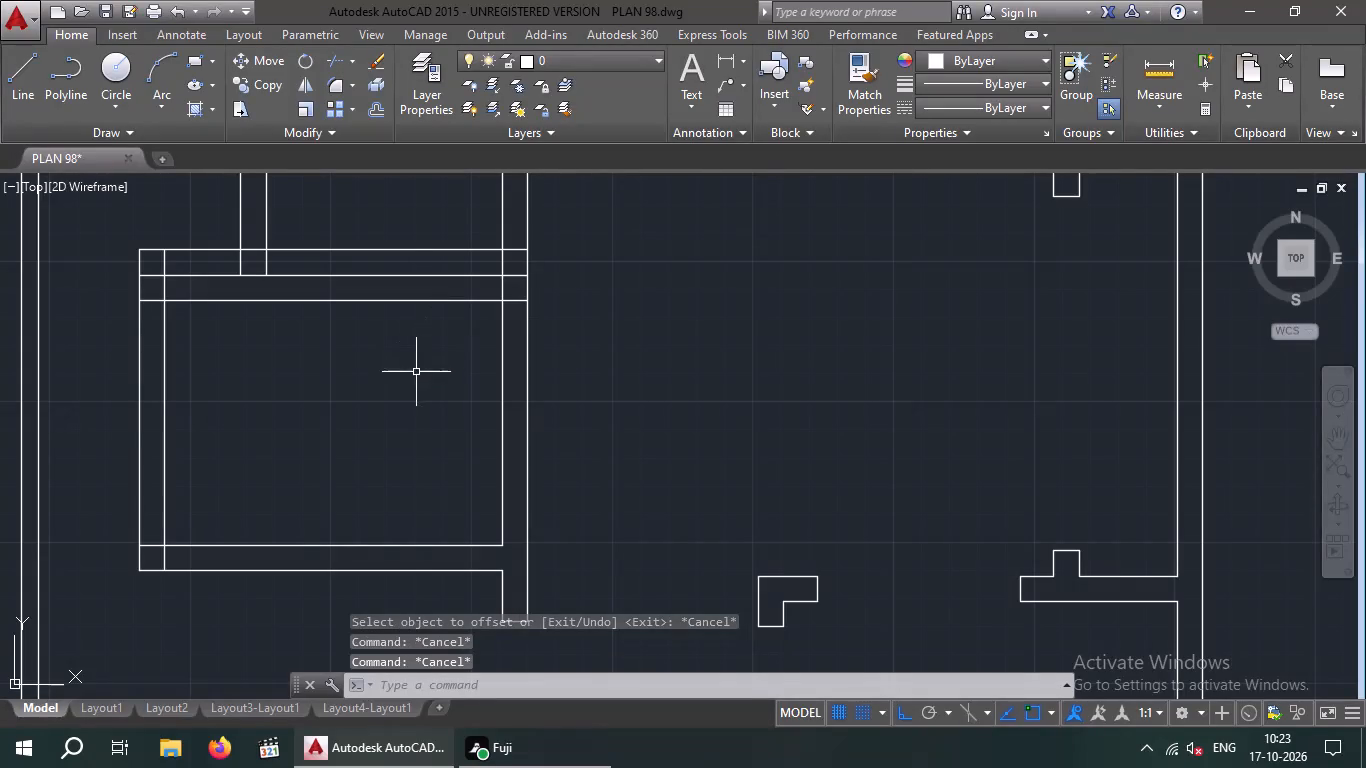
{"action": "key", "text": "Escape"}
Offset the new 9" line inside the left room 3' downward.
{"action": "key", "text": "o"}
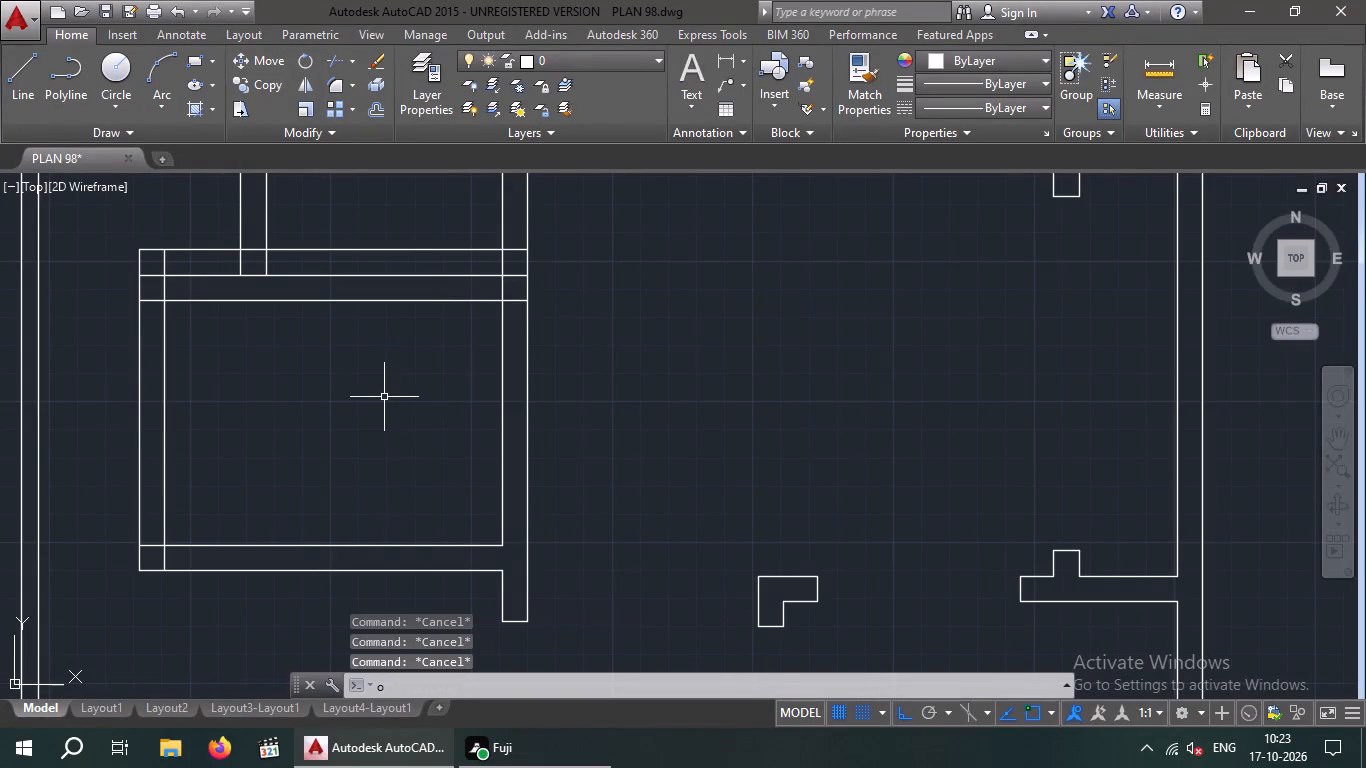
{"action": "key", "text": "Return"}
{"action": "key", "text": "2"}
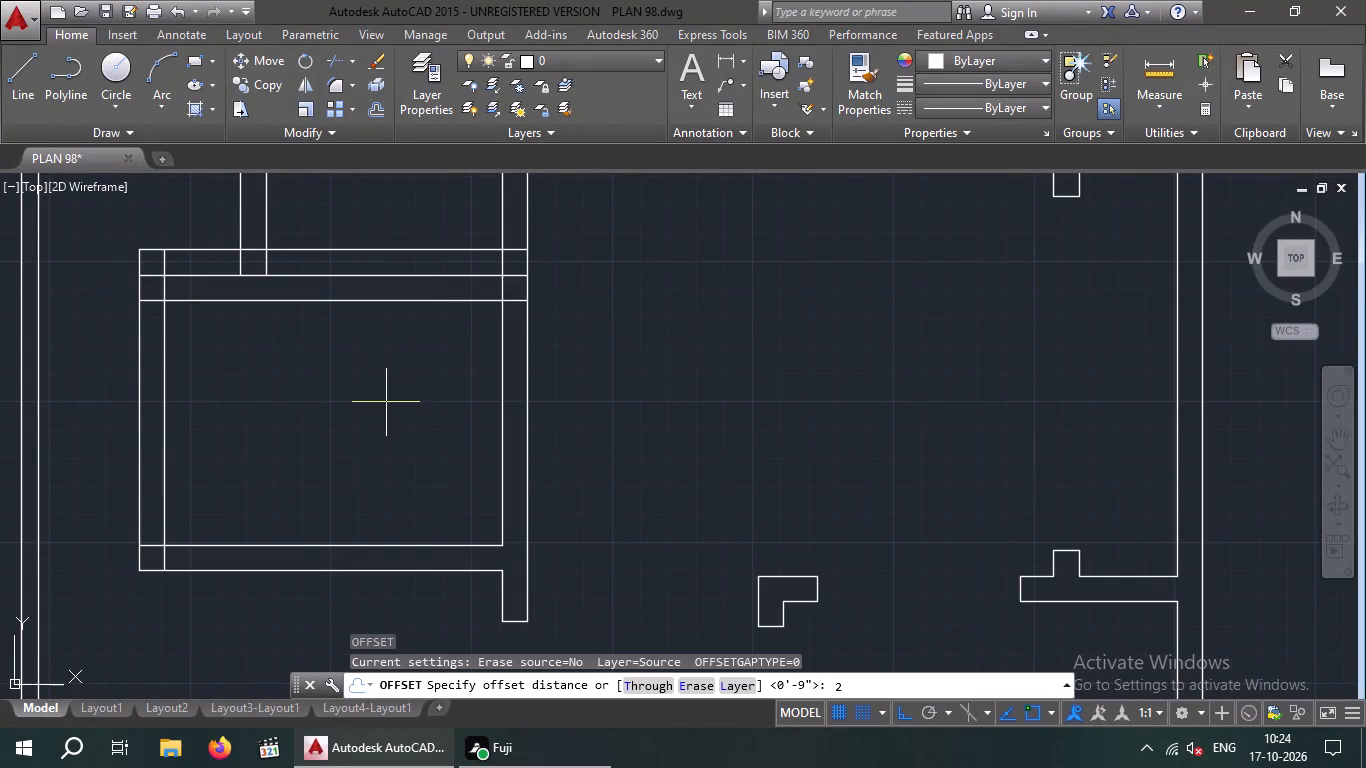
{"action": "key", "text": "BackSpace"}
{"action": "key", "text": "3"}
{"action": "key", "text": "apostrophe"}
{"action": "key", "text": "Return"}
{"action": "left_click", "coordinate": [345, 300]}
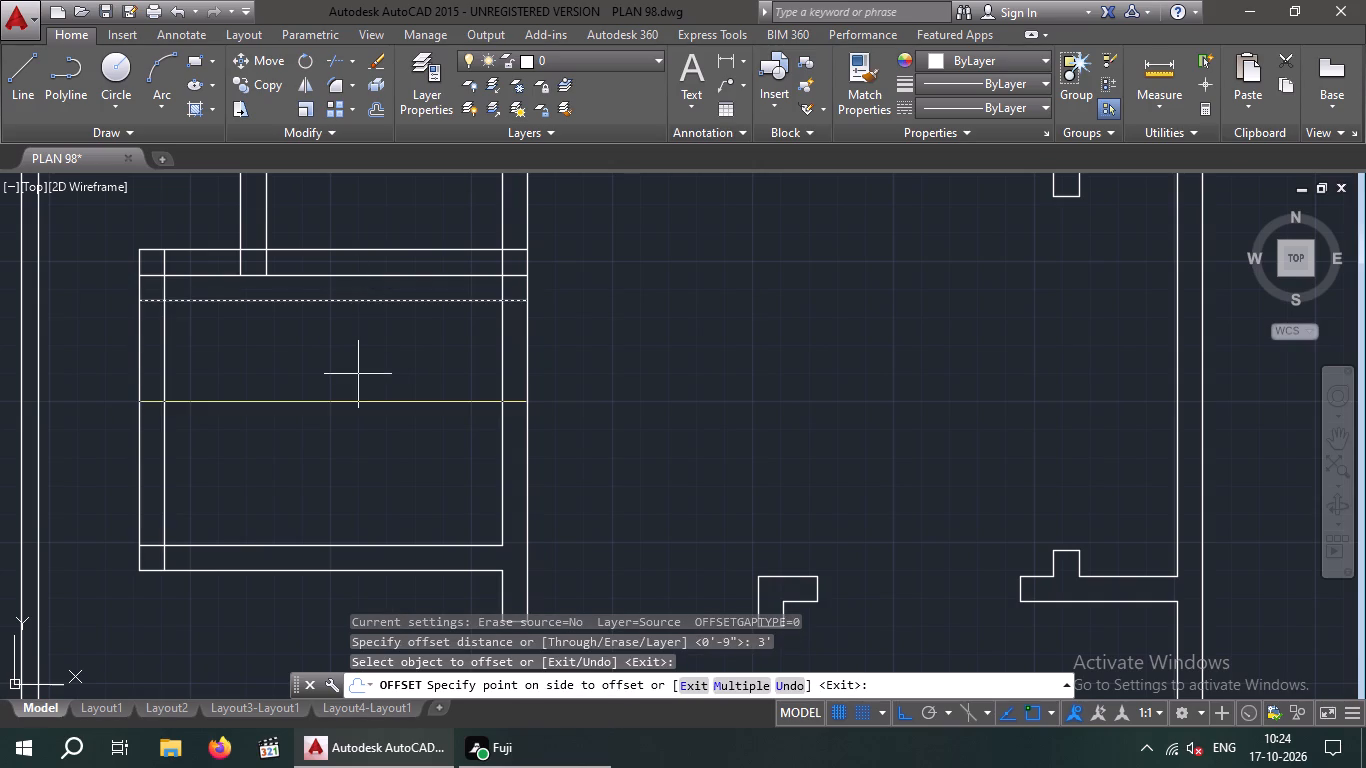
{"action": "left_click", "coordinate": [353, 367]}
{"action": "key", "text": "Escape"}
{"action": "key", "text": "Escape"}
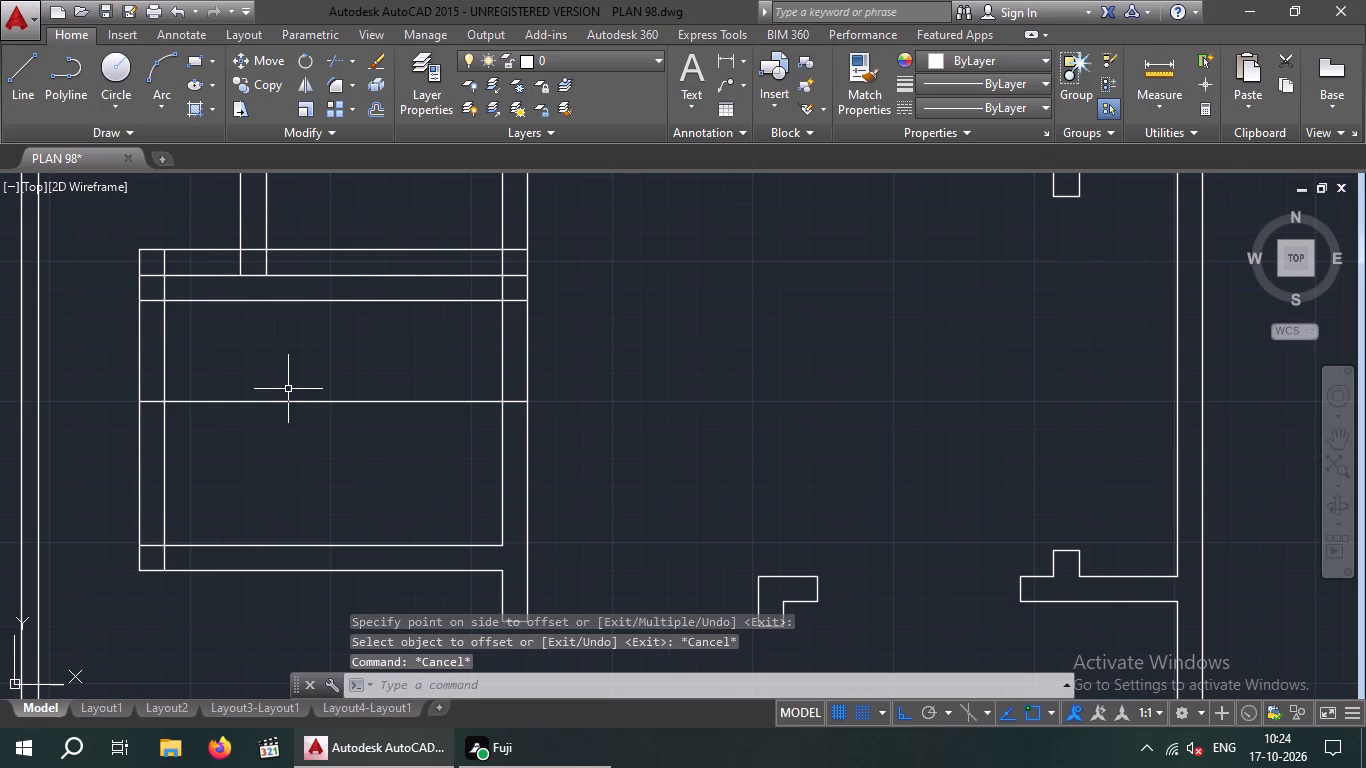
Trim both offset lines' excess inside the left room and the right wall's lines between them to form a 3' opening.
{"action": "key", "text": "t"}
{"action": "type", "text": "r"}
{"action": "key", "text": "space"}
{"action": "key", "text": "space"}
{"action": "scroll", "coordinate": [424, 372], "scroll_direction": "up", "scroll_amount": 3}
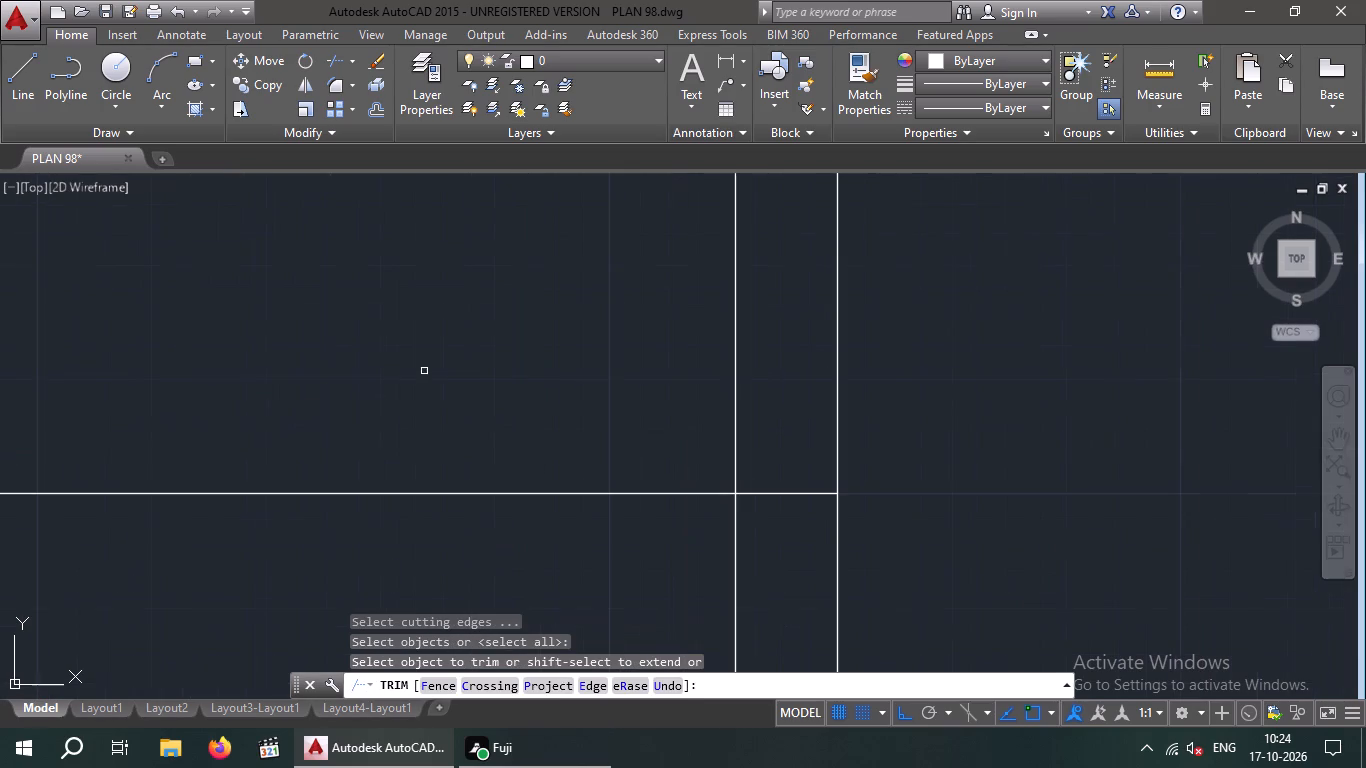
{"action": "middle_click_drag", "start_coordinate": [500, 459], "coordinate": [424, 573]}
{"action": "left_click_drag", "start_coordinate": [595, 633], "coordinate": [525, 552]}
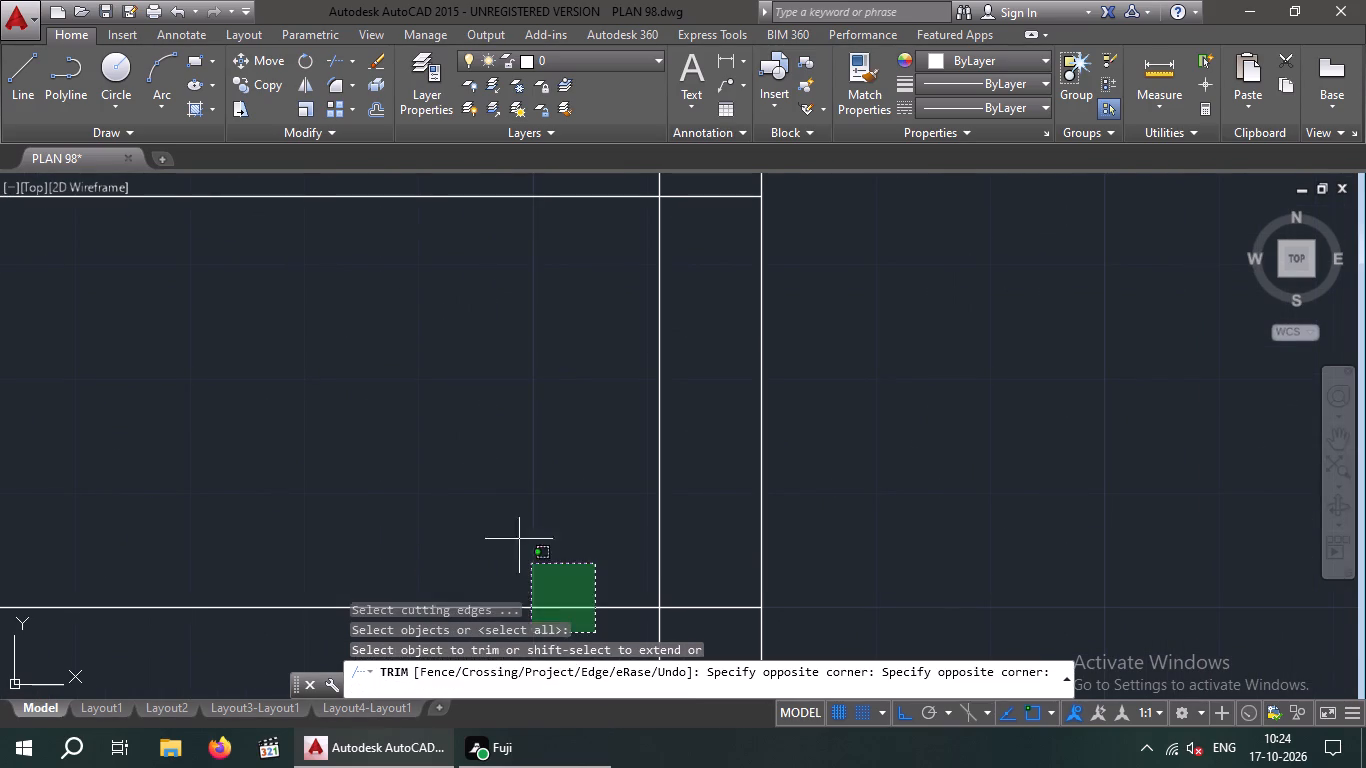
{"action": "left_click", "coordinate": [426, 185]}
{"action": "left_click_drag", "start_coordinate": [888, 342], "coordinate": [648, 401]}
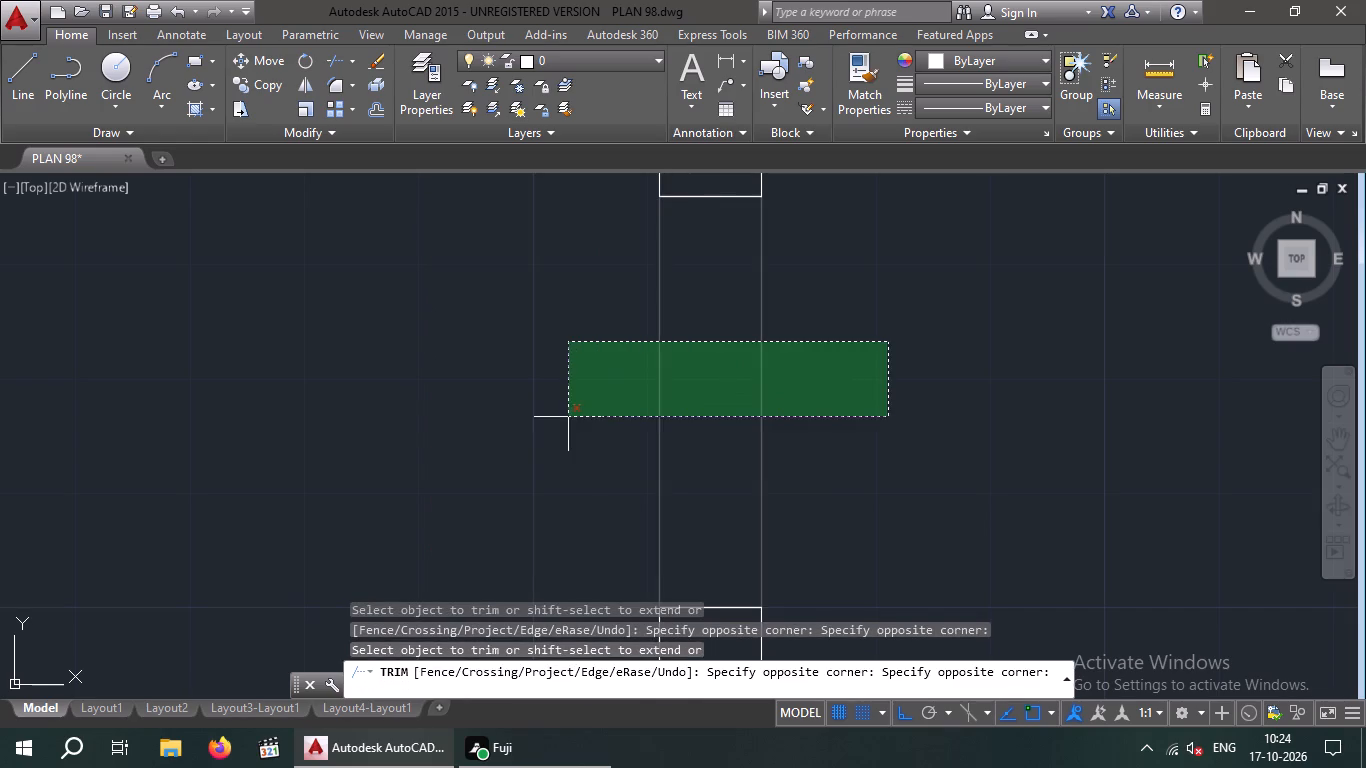
{"action": "left_click", "coordinate": [568, 417]}
{"action": "scroll", "coordinate": [575, 416], "scroll_direction": "down", "scroll_amount": 3}
{"action": "middle_click_drag", "start_coordinate": [575, 416], "coordinate": [447, 488]}
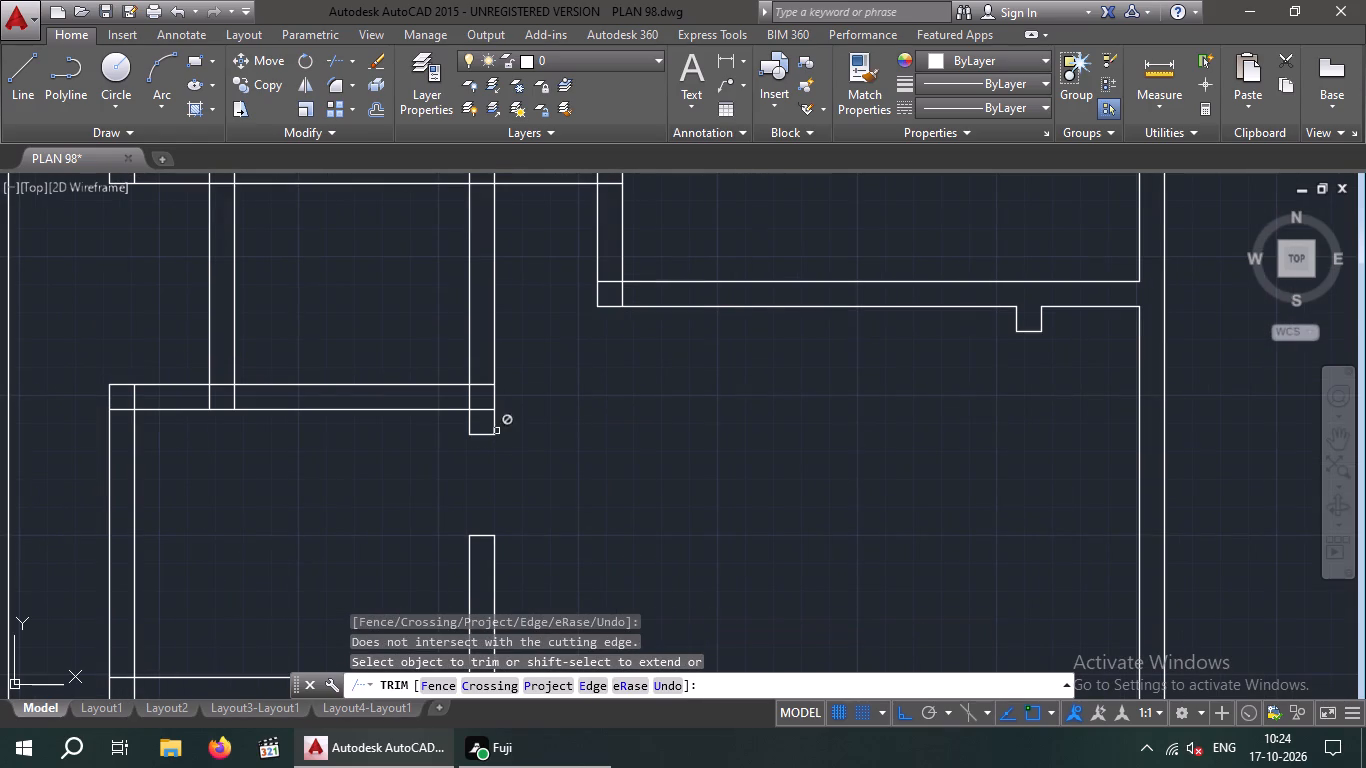
Trim the overlapping lines where the left room's upper wall meets the vertical wall above the new opening.
{"action": "scroll", "coordinate": [483, 420], "scroll_direction": "up", "scroll_amount": 2}
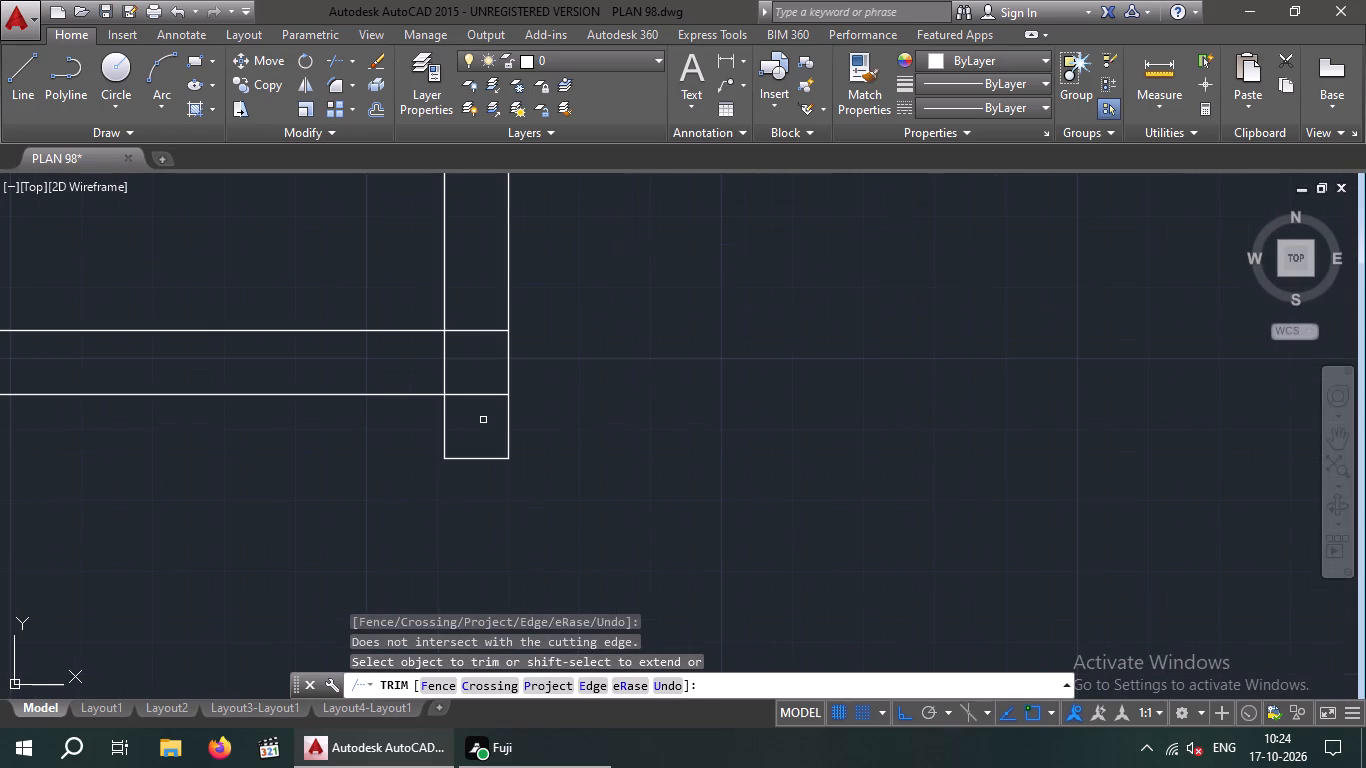
{"action": "left_click_drag", "start_coordinate": [483, 420], "coordinate": [481, 400]}
{"action": "left_click", "coordinate": [476, 314]}
{"action": "left_click_drag", "start_coordinate": [473, 363], "coordinate": [406, 363]}
{"action": "left_click", "coordinate": [398, 363]}
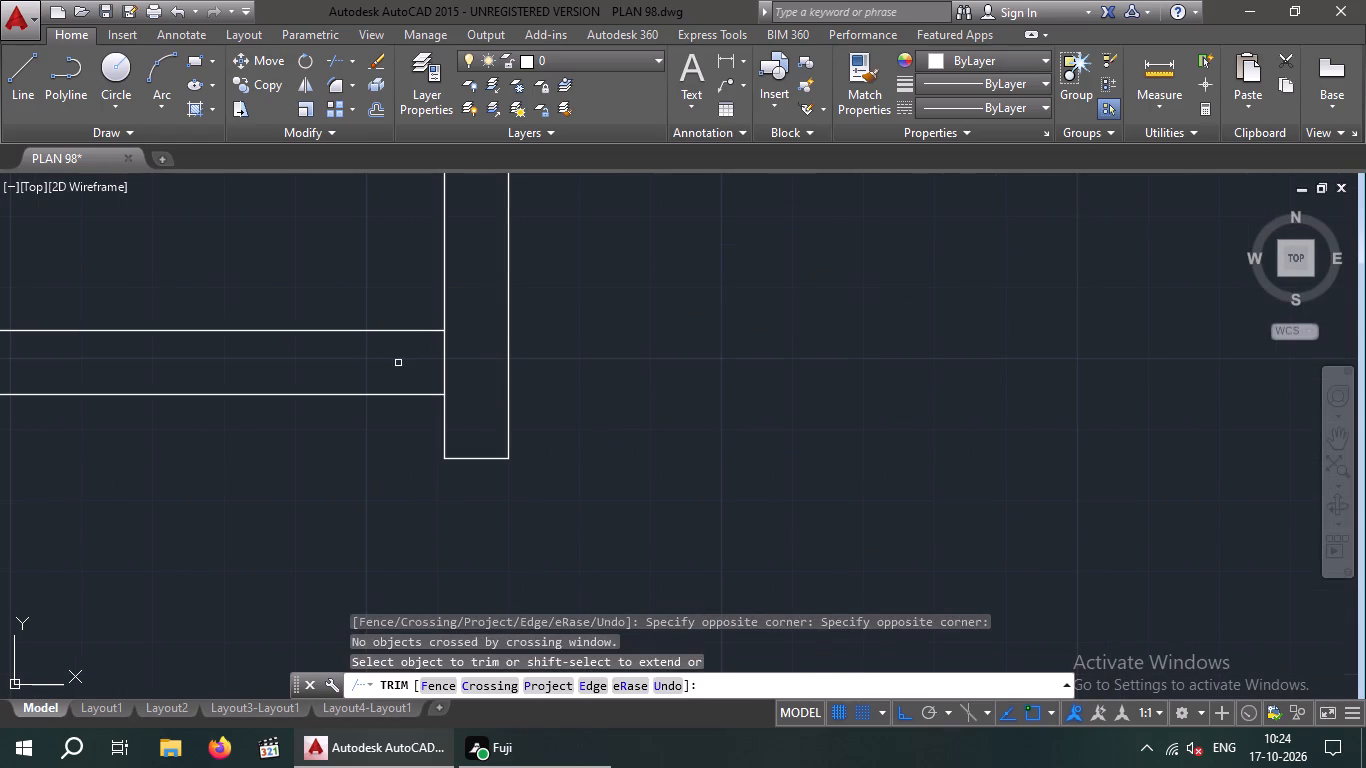
{"action": "left_click_drag", "start_coordinate": [453, 355], "coordinate": [393, 367]}
{"action": "left_click", "coordinate": [388, 368]}
Trim the overlapping wall lines at the left room's lower-left corner.
{"action": "scroll", "coordinate": [388, 368], "scroll_direction": "down", "scroll_amount": 3}
{"action": "middle_click_drag", "start_coordinate": [363, 462], "coordinate": [484, 460]}
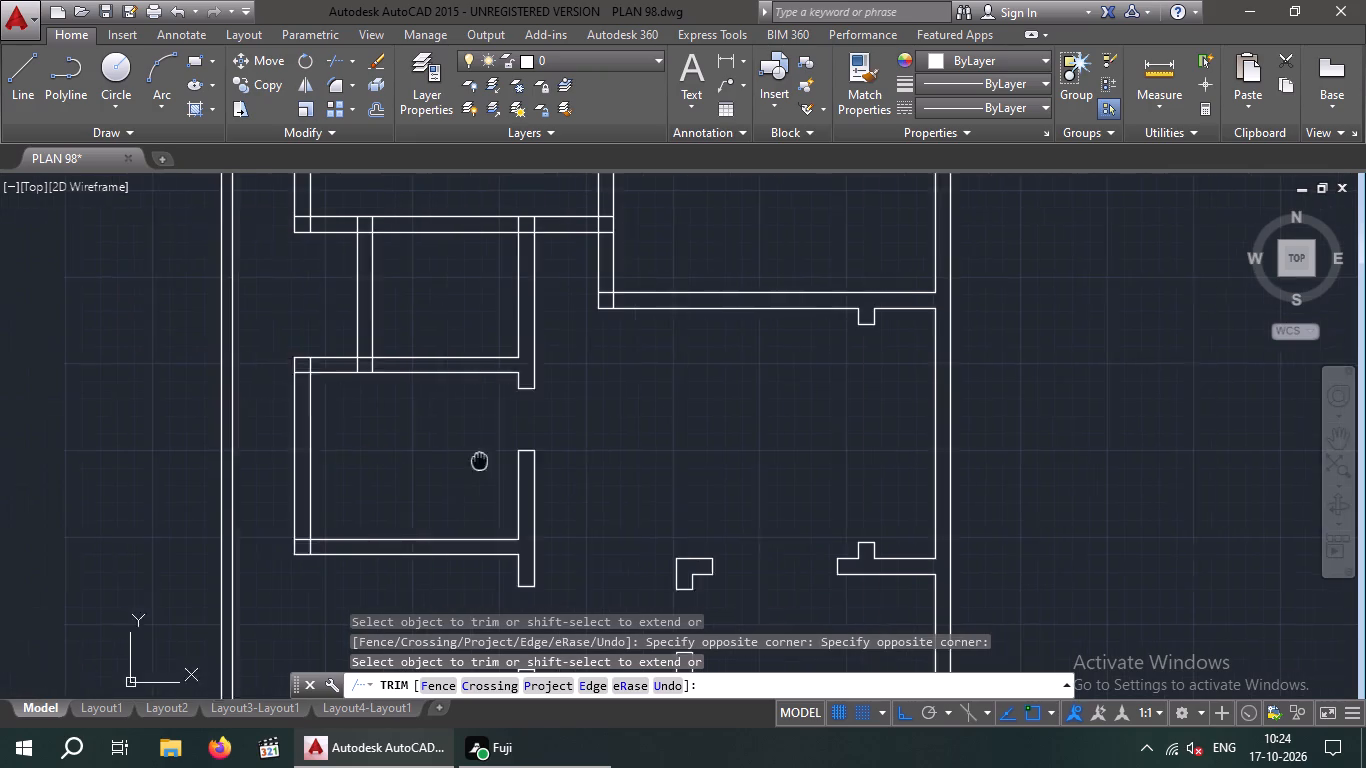
{"action": "middle_click_drag", "start_coordinate": [484, 460], "coordinate": [508, 464]}
{"action": "scroll", "coordinate": [332, 557], "scroll_direction": "up", "scroll_amount": 4}
{"action": "left_click_drag", "start_coordinate": [413, 539], "coordinate": [334, 557]}
{"action": "left_click", "coordinate": [321, 556]}
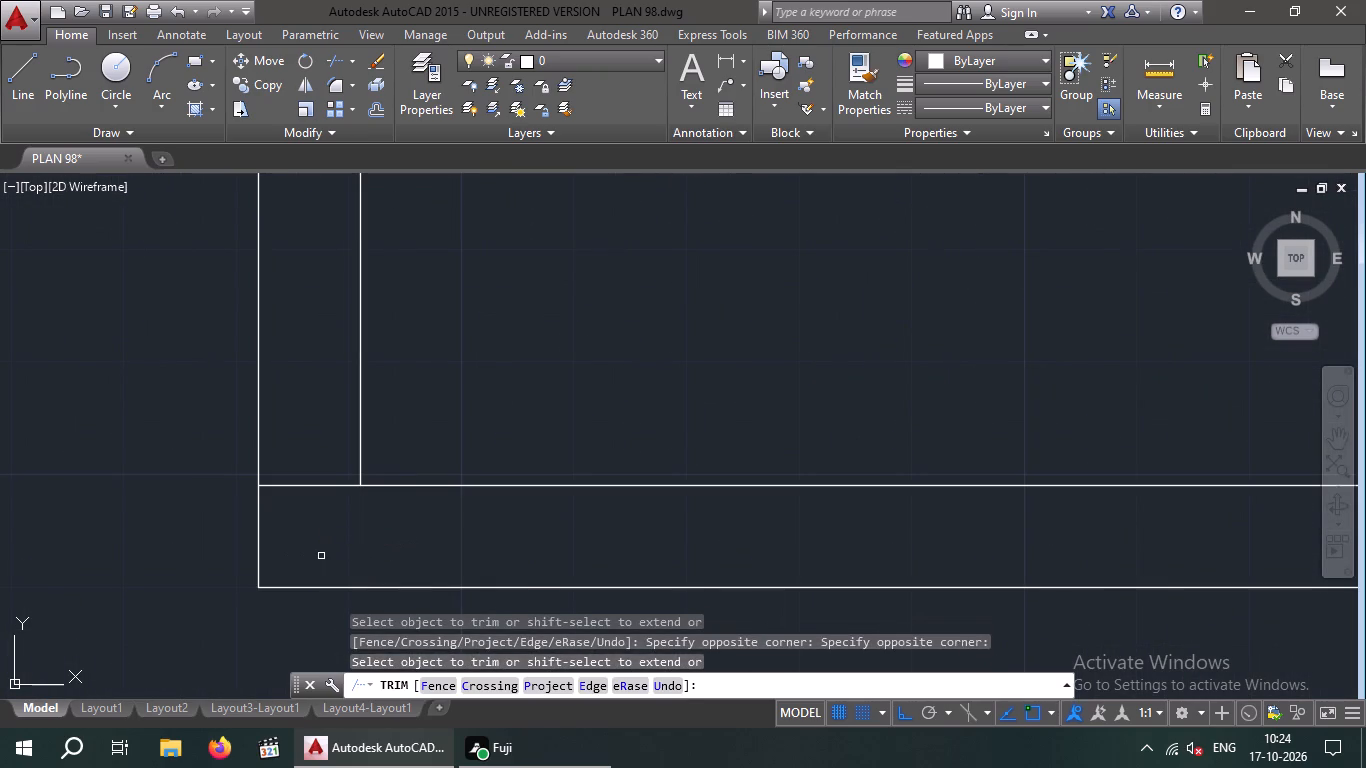
{"action": "left_click_drag", "start_coordinate": [320, 555], "coordinate": [306, 514]}
{"action": "left_click_drag", "start_coordinate": [337, 539], "coordinate": [307, 486]}
{"action": "left_click", "coordinate": [305, 462]}
{"action": "scroll", "coordinate": [305, 463], "scroll_direction": "down", "scroll_amount": 1}
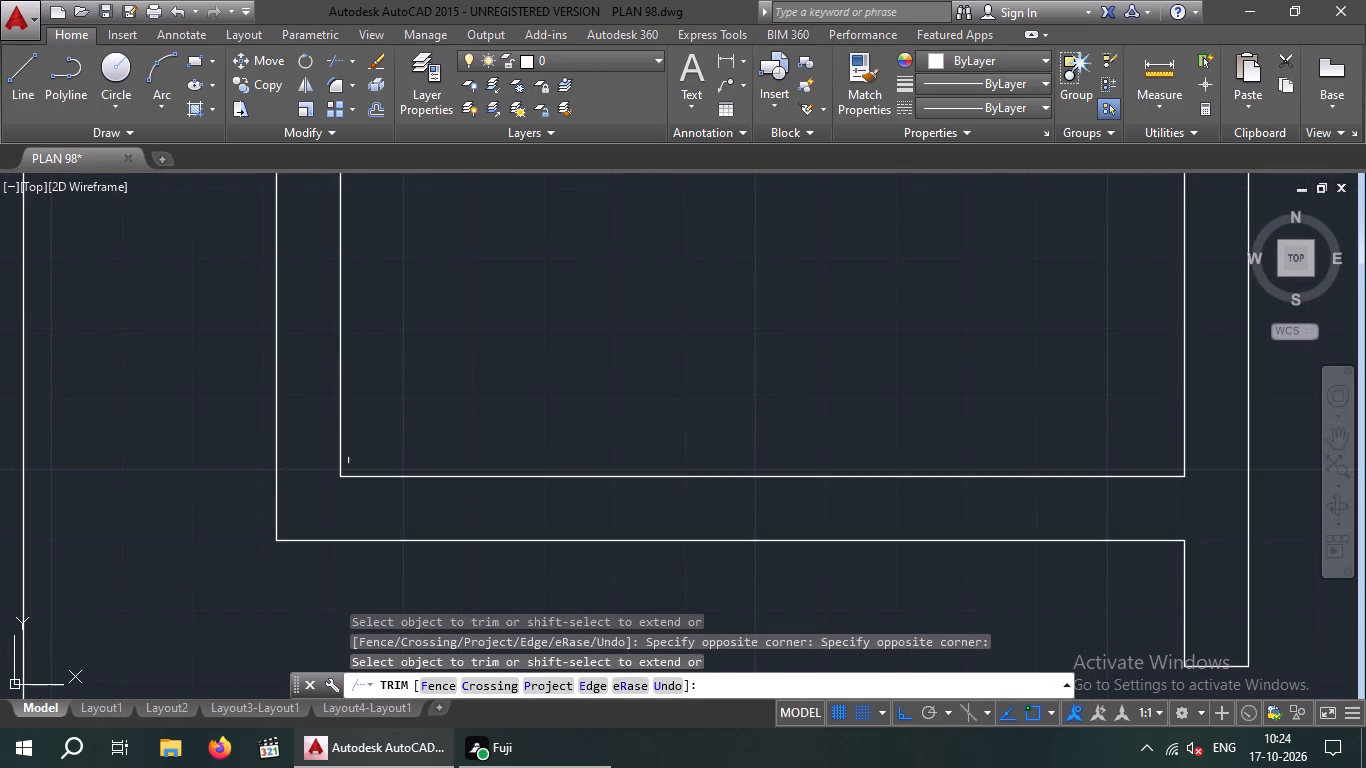
Trim the overlapping wall lines at the left room's upper-left corner.
{"action": "middle_click_drag", "start_coordinate": [448, 377], "coordinate": [440, 502]}
{"action": "scroll", "coordinate": [440, 444], "scroll_direction": "down", "scroll_amount": 3}
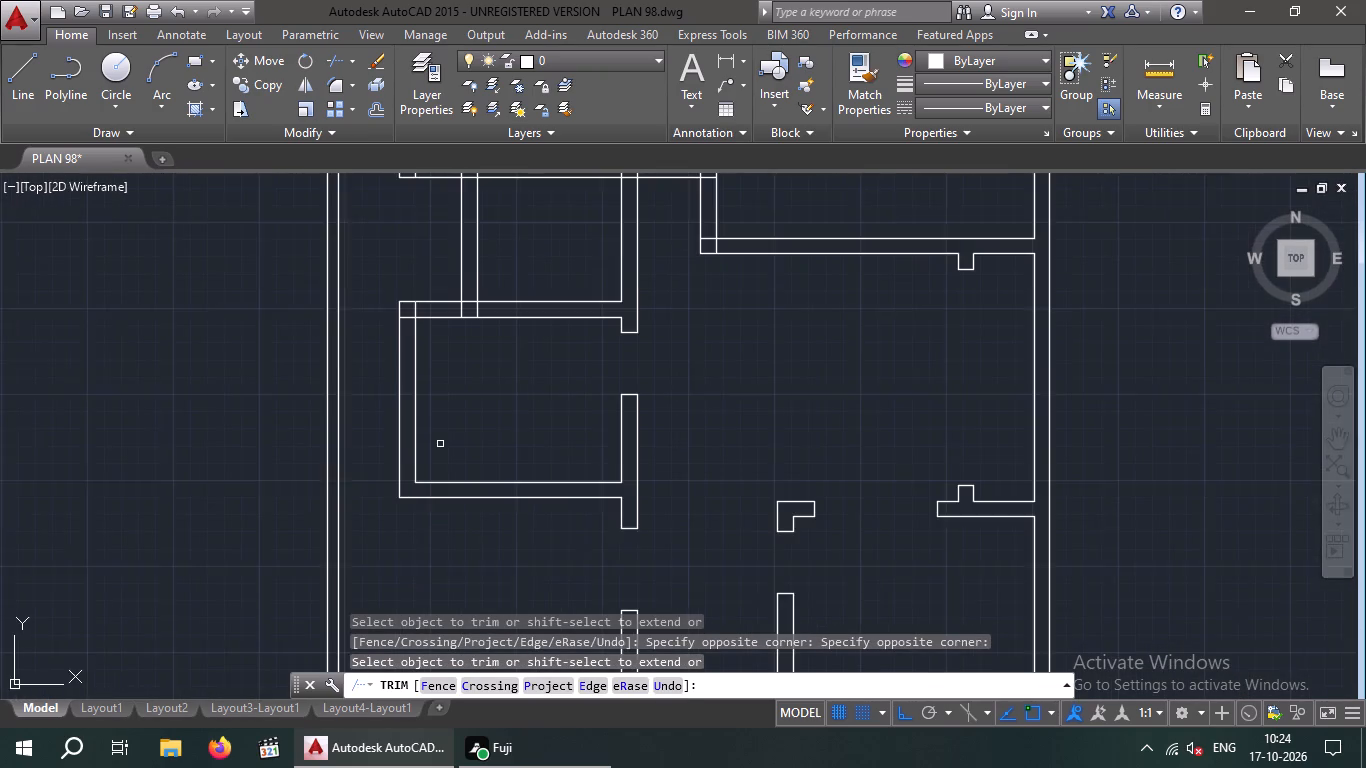
{"action": "middle_click_drag", "start_coordinate": [440, 446], "coordinate": [431, 532]}
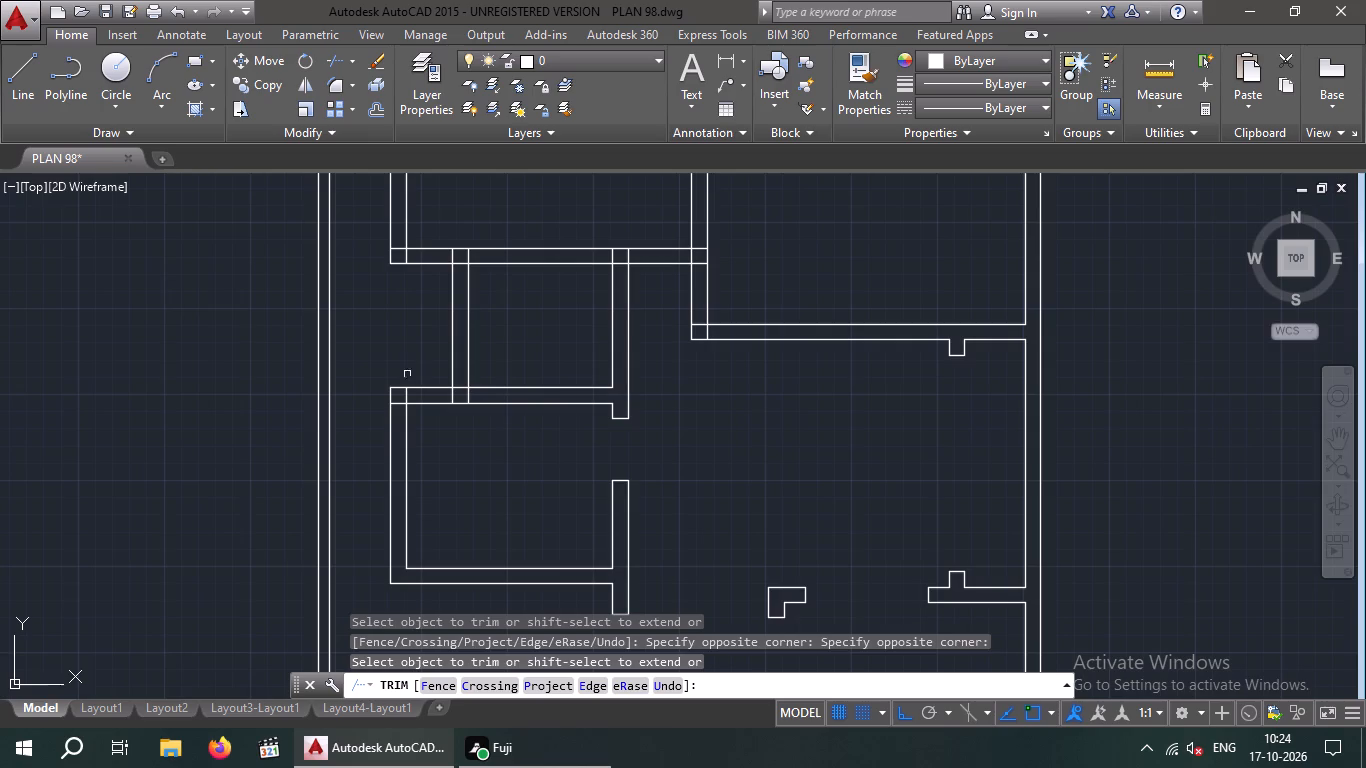
{"action": "scroll", "coordinate": [402, 397], "scroll_direction": "up", "scroll_amount": 4}
{"action": "left_click_drag", "start_coordinate": [444, 363], "coordinate": [331, 396]}
{"action": "left_click", "coordinate": [325, 395]}
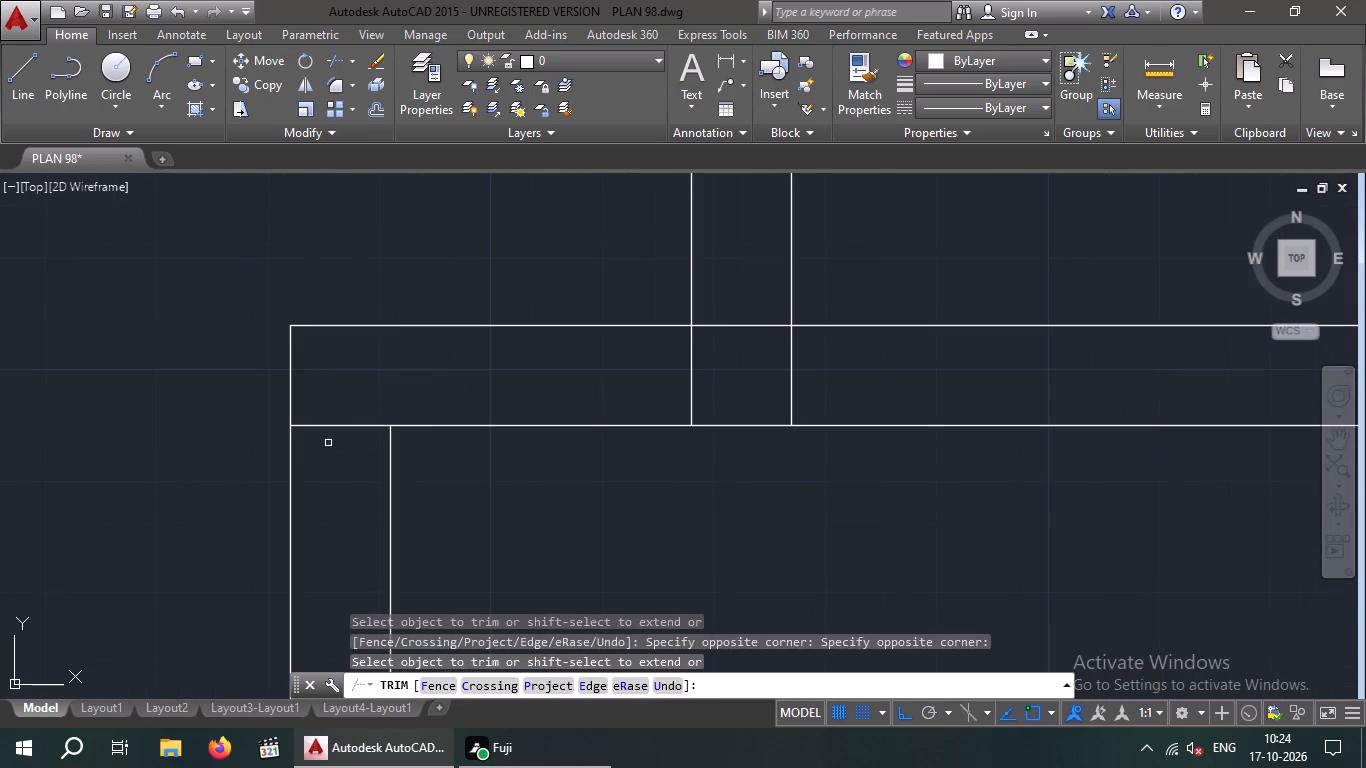
{"action": "left_click_drag", "start_coordinate": [339, 458], "coordinate": [327, 424]}
{"action": "left_click", "coordinate": [326, 374]}
Trim the overlapping lines where the small upper room's left wall meets the left room's upper wall.
{"action": "middle_click_drag", "start_coordinate": [393, 388], "coordinate": [218, 471]}
{"action": "middle_click", "coordinate": [198, 484]}
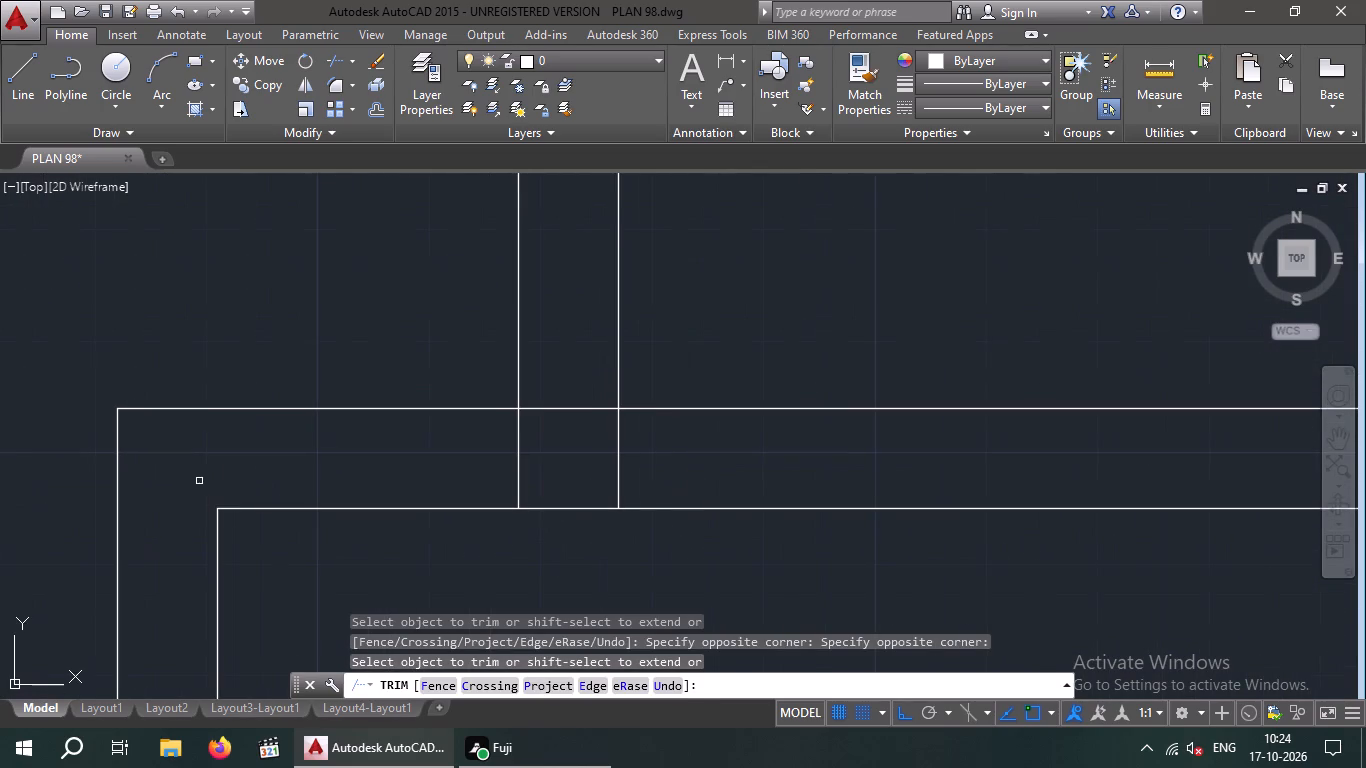
{"action": "scroll", "coordinate": [541, 433], "scroll_direction": "up", "scroll_amount": 1}
{"action": "left_click_drag", "start_coordinate": [752, 466], "coordinate": [471, 480]}
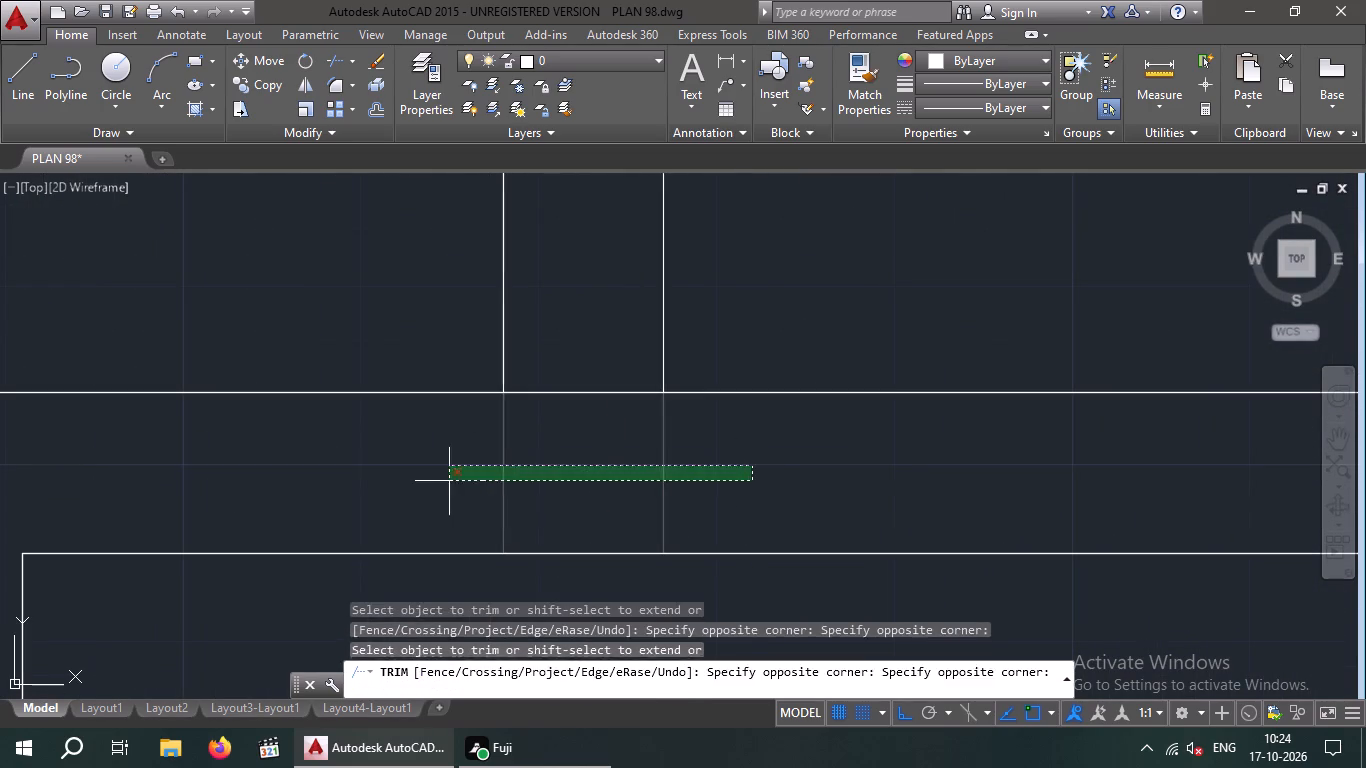
{"action": "left_click_drag", "start_coordinate": [446, 483], "coordinate": [462, 486]}
{"action": "left_click_drag", "start_coordinate": [607, 489], "coordinate": [585, 374]}
{"action": "left_click", "coordinate": [582, 356]}
{"action": "scroll", "coordinate": [579, 362], "scroll_direction": "down", "scroll_amount": 4}
{"action": "middle_click_drag", "start_coordinate": [615, 459], "coordinate": [255, 530]}
{"action": "scroll", "coordinate": [269, 526], "scroll_direction": "down", "scroll_amount": 1}
{"action": "middle_click_drag", "start_coordinate": [269, 535], "coordinate": [229, 625]}
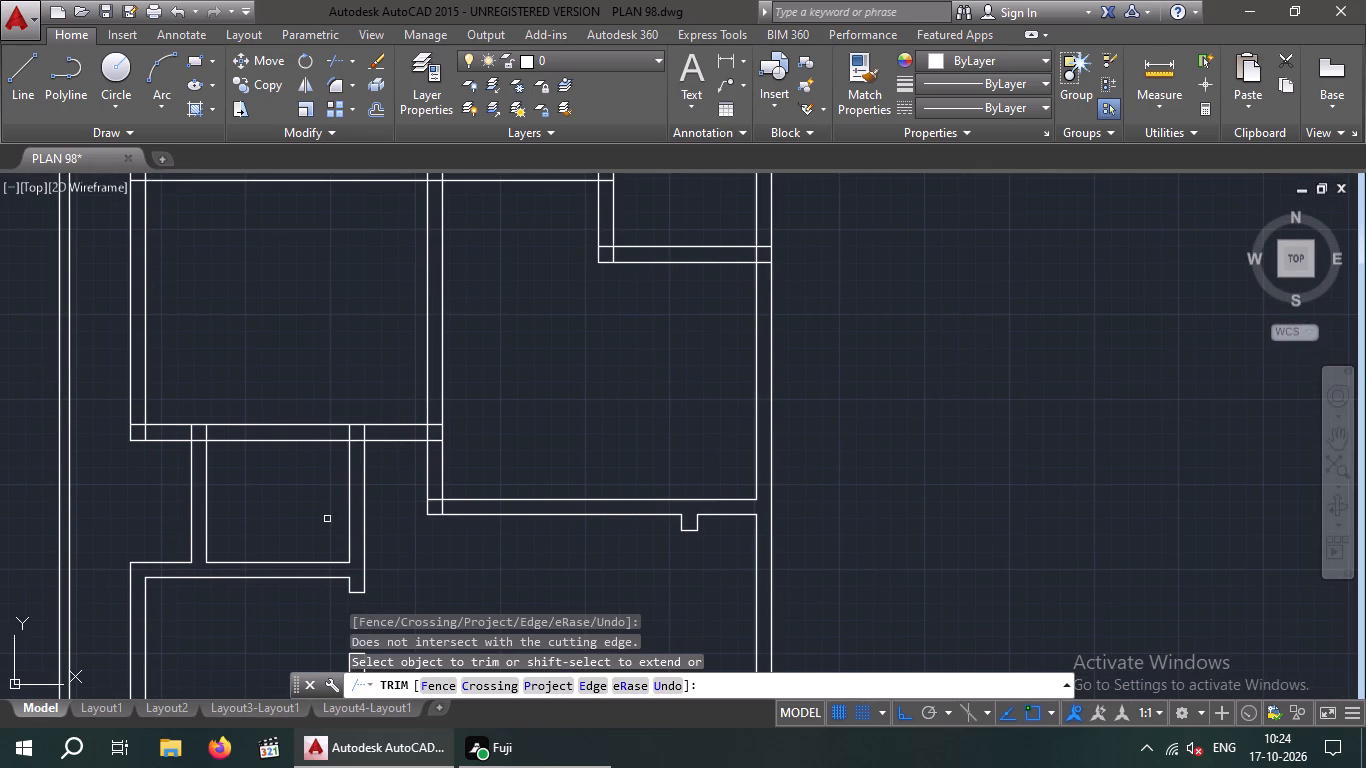
{"action": "key", "text": "Escape"}
{"action": "key", "text": "Escape"}
Offset the inner line of the small upper room's left wall 9" to the right.
{"action": "key", "text": "o"}
{"action": "key", "text": "Return"}
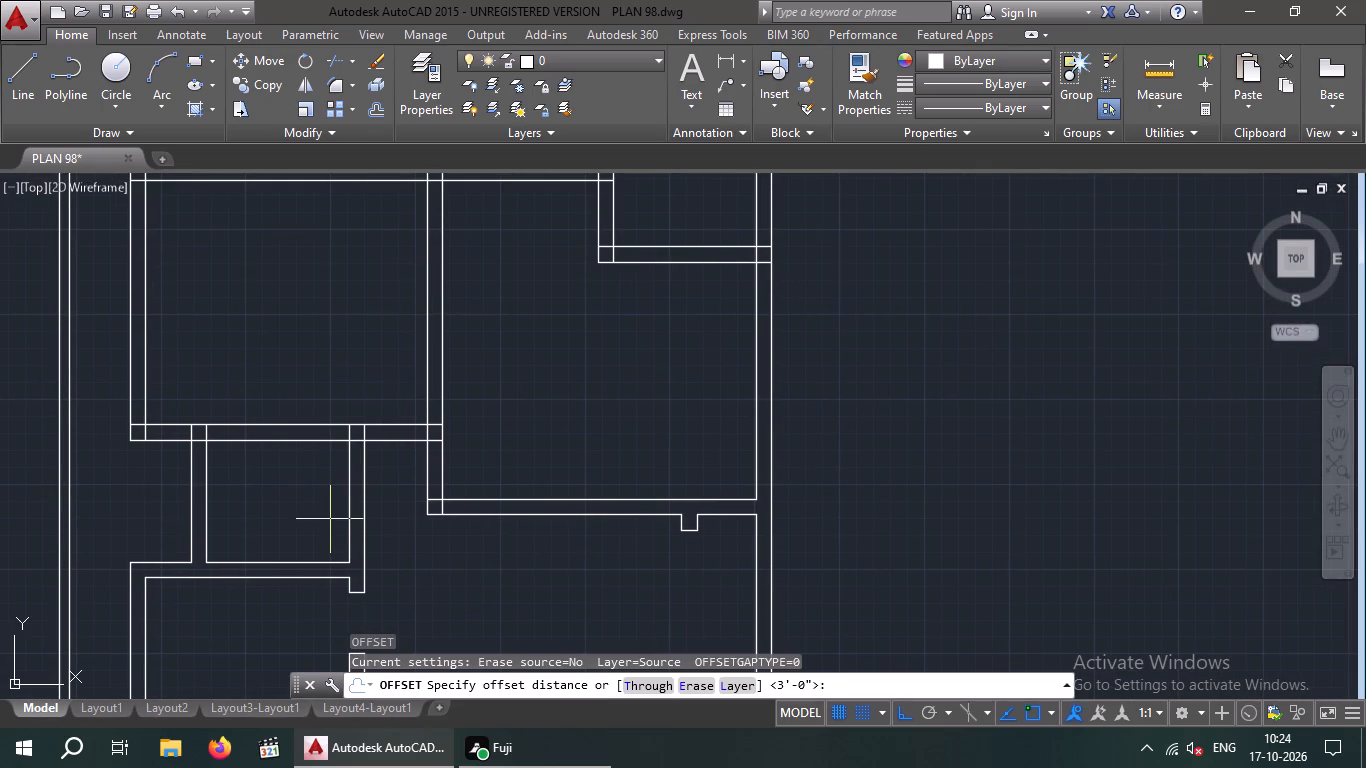
{"action": "key", "text": "9"}
{"action": "type", "text": "\"{"}
{"action": "type", "text": "''"}
{"action": "key", "text": "BackSpace"}
{"action": "key", "text": "BackSpace"}
{"action": "key", "text": "BackSpace"}
{"action": "key", "text": "Return"}
{"action": "left_click", "coordinate": [208, 482]}
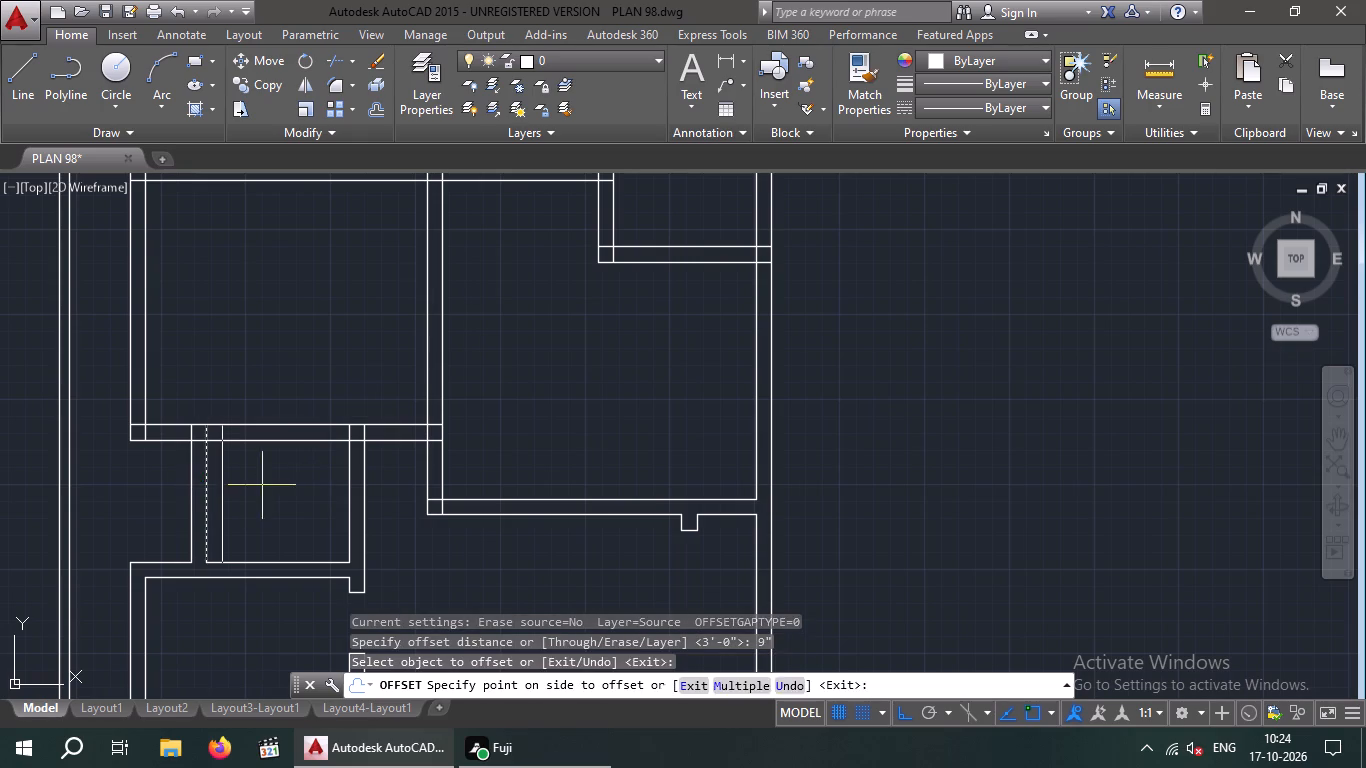
{"action": "left_click", "coordinate": [263, 483]}
{"action": "key", "text": "Escape"}
{"action": "key", "text": "Escape"}
Offset the new 9" line in the small upper room 2' to the right.
{"action": "key", "text": "o"}
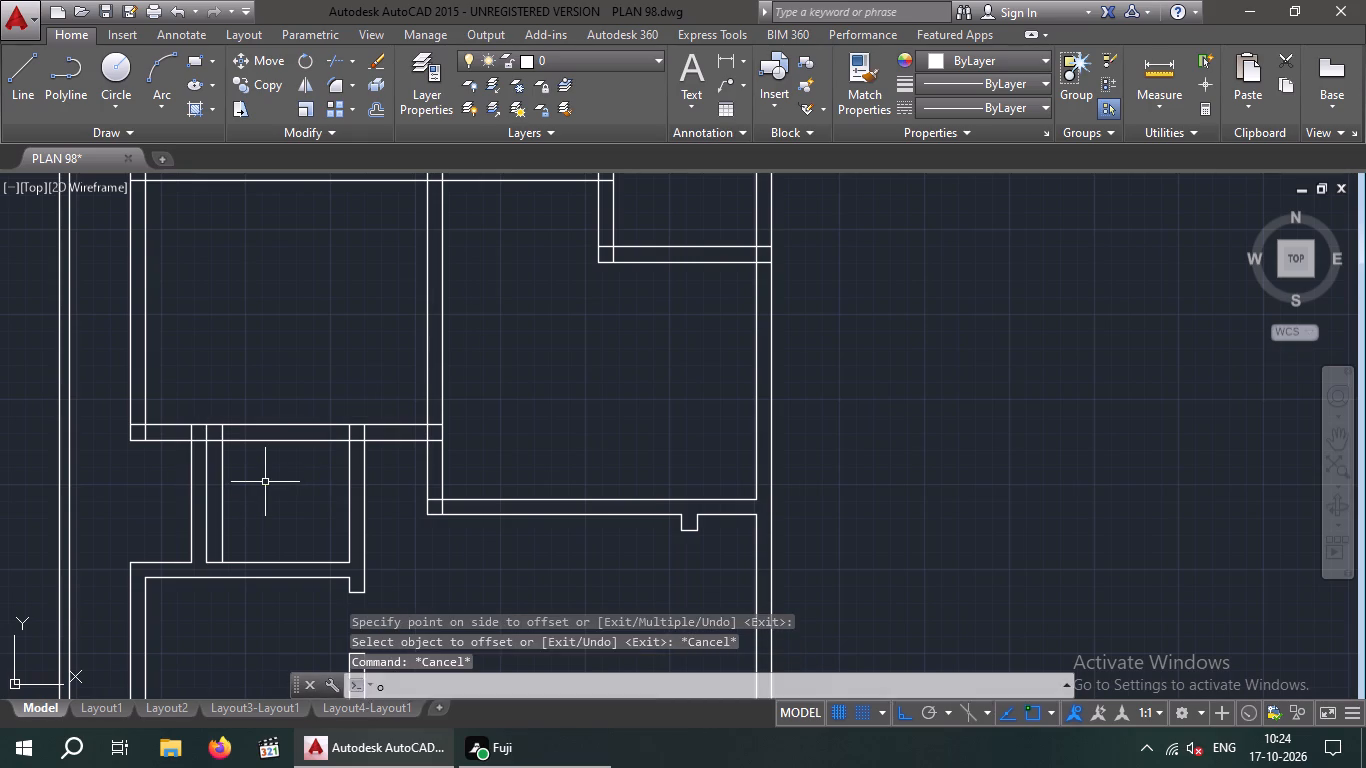
{"action": "key", "text": "Return"}
{"action": "key", "text": "2"}
{"action": "key", "text": "apostrophe"}
{"action": "key", "text": "Return"}
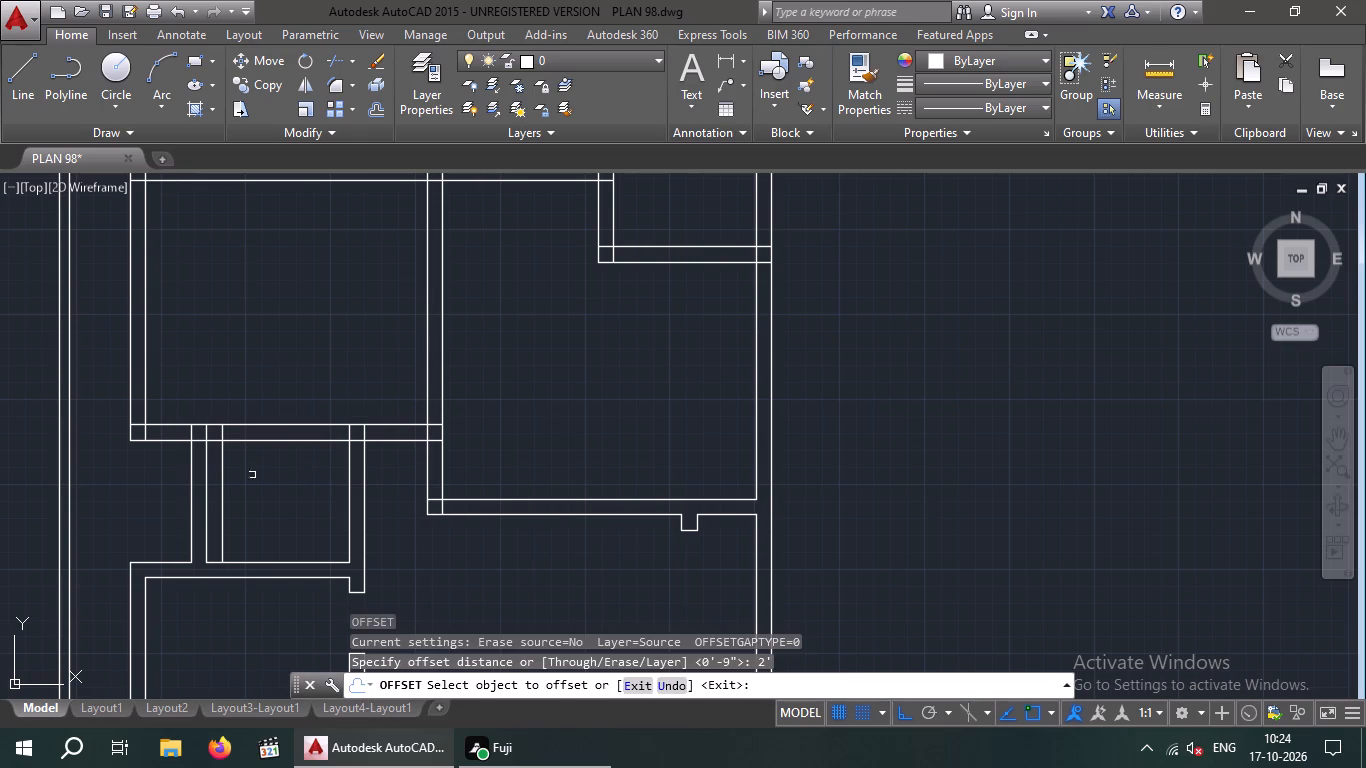
{"action": "left_click_drag", "start_coordinate": [223, 497], "coordinate": [232, 497]}
{"action": "left_click", "coordinate": [283, 497]}
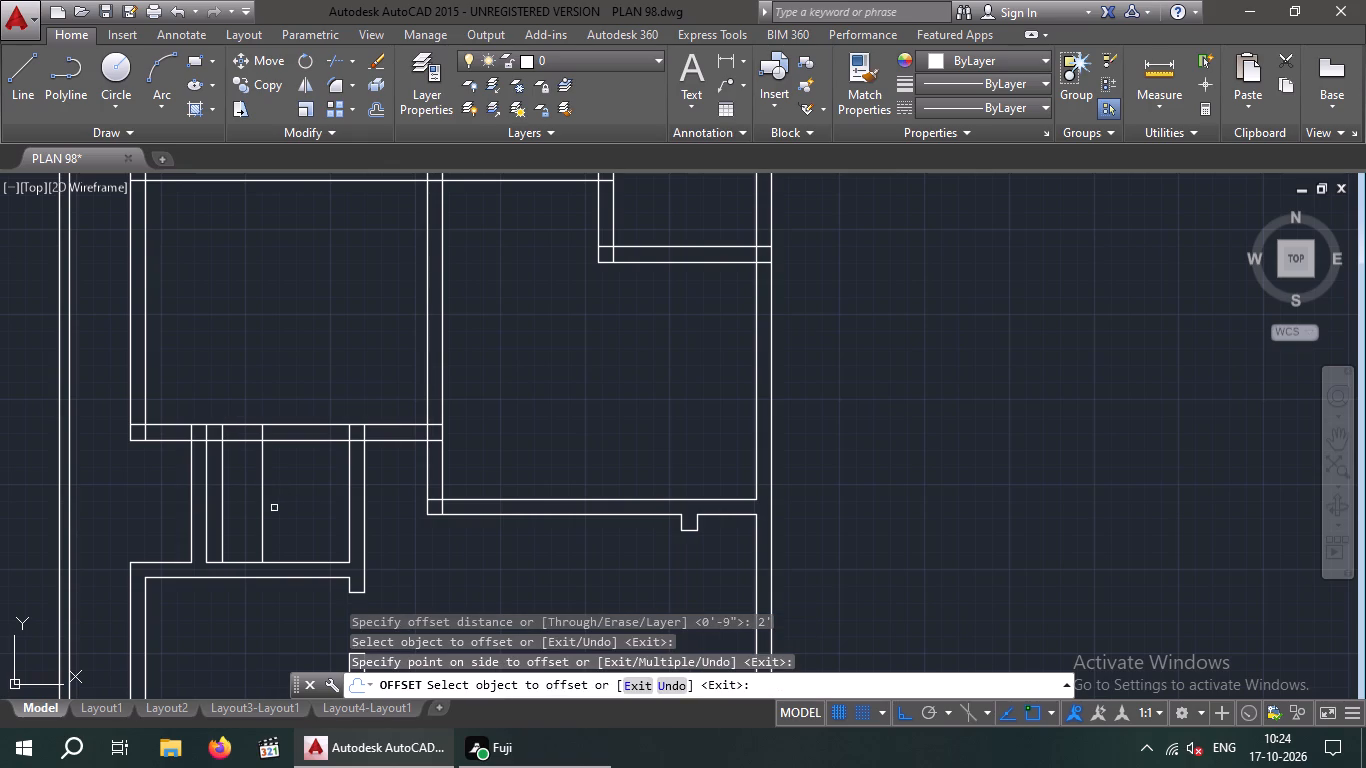
{"action": "key", "text": "Escape"}
{"action": "key", "text": "Escape"}
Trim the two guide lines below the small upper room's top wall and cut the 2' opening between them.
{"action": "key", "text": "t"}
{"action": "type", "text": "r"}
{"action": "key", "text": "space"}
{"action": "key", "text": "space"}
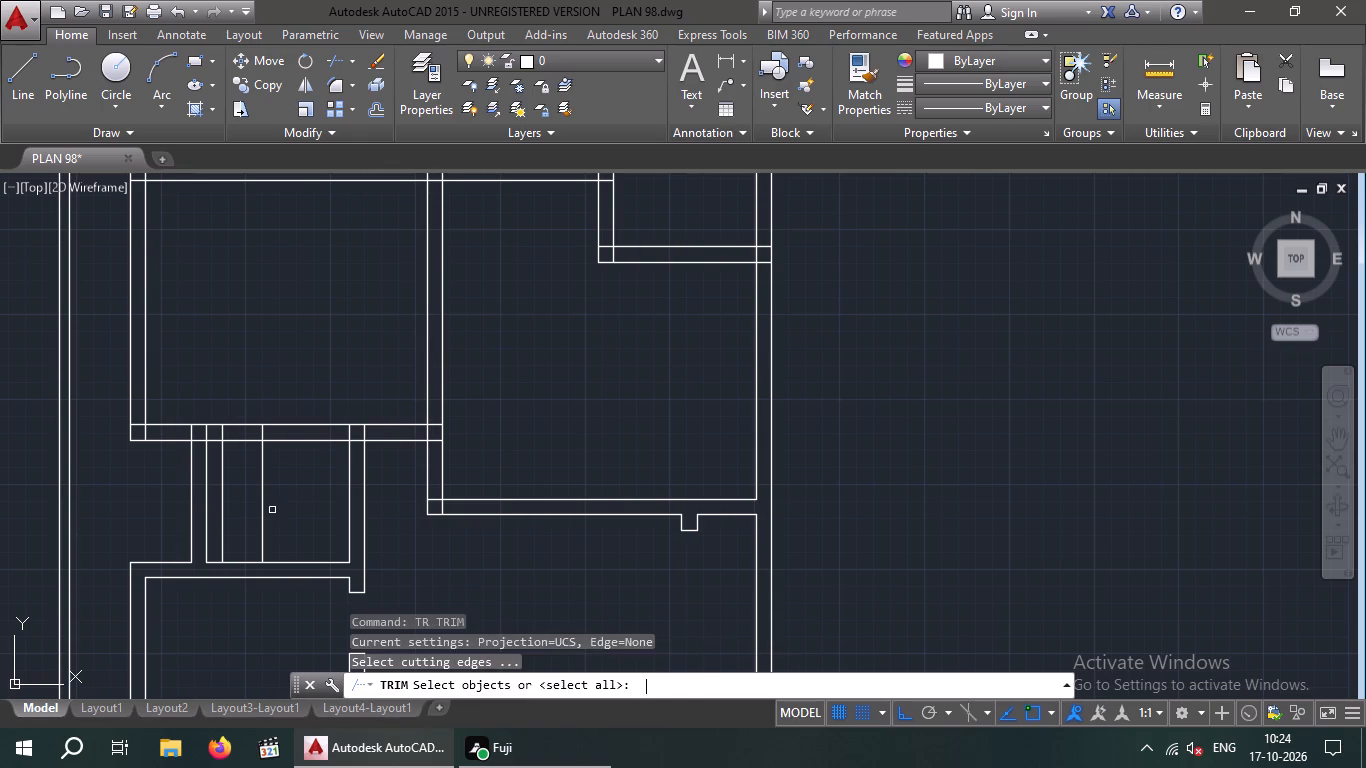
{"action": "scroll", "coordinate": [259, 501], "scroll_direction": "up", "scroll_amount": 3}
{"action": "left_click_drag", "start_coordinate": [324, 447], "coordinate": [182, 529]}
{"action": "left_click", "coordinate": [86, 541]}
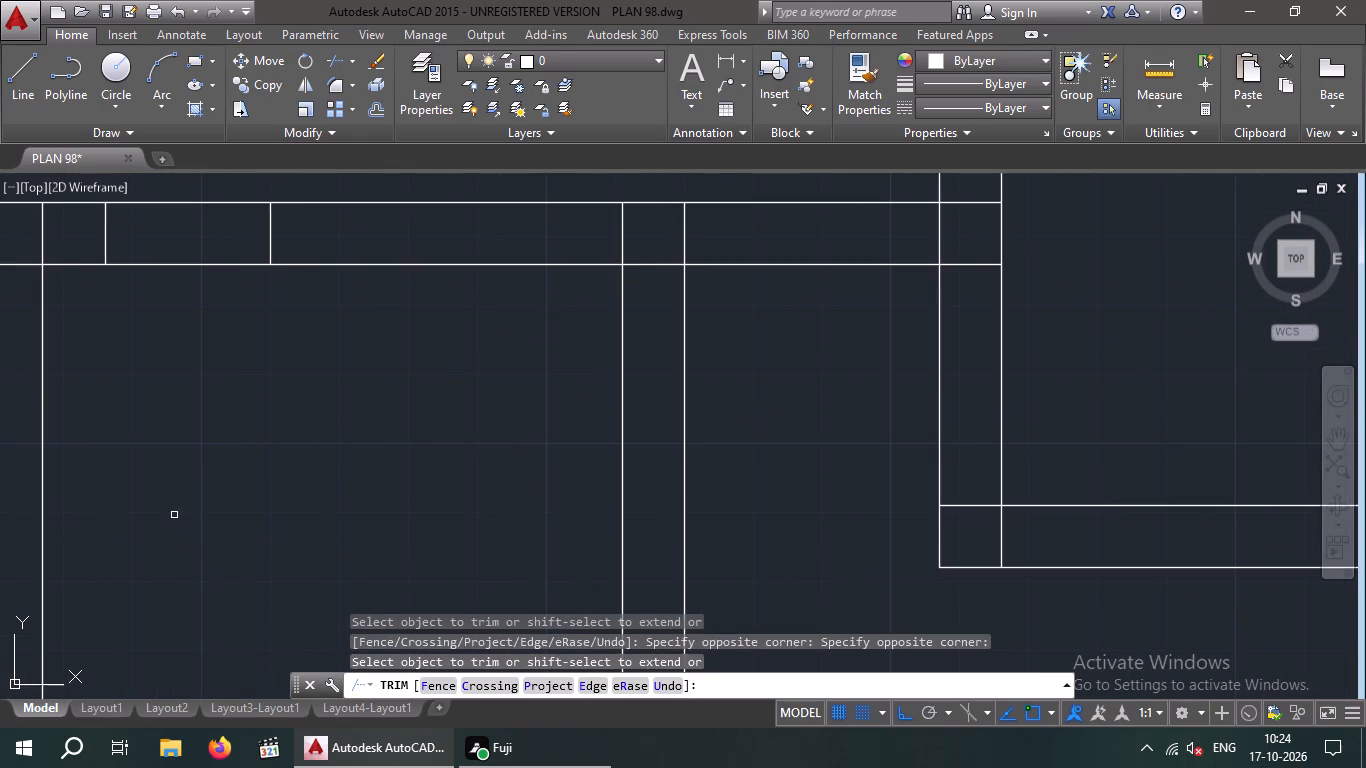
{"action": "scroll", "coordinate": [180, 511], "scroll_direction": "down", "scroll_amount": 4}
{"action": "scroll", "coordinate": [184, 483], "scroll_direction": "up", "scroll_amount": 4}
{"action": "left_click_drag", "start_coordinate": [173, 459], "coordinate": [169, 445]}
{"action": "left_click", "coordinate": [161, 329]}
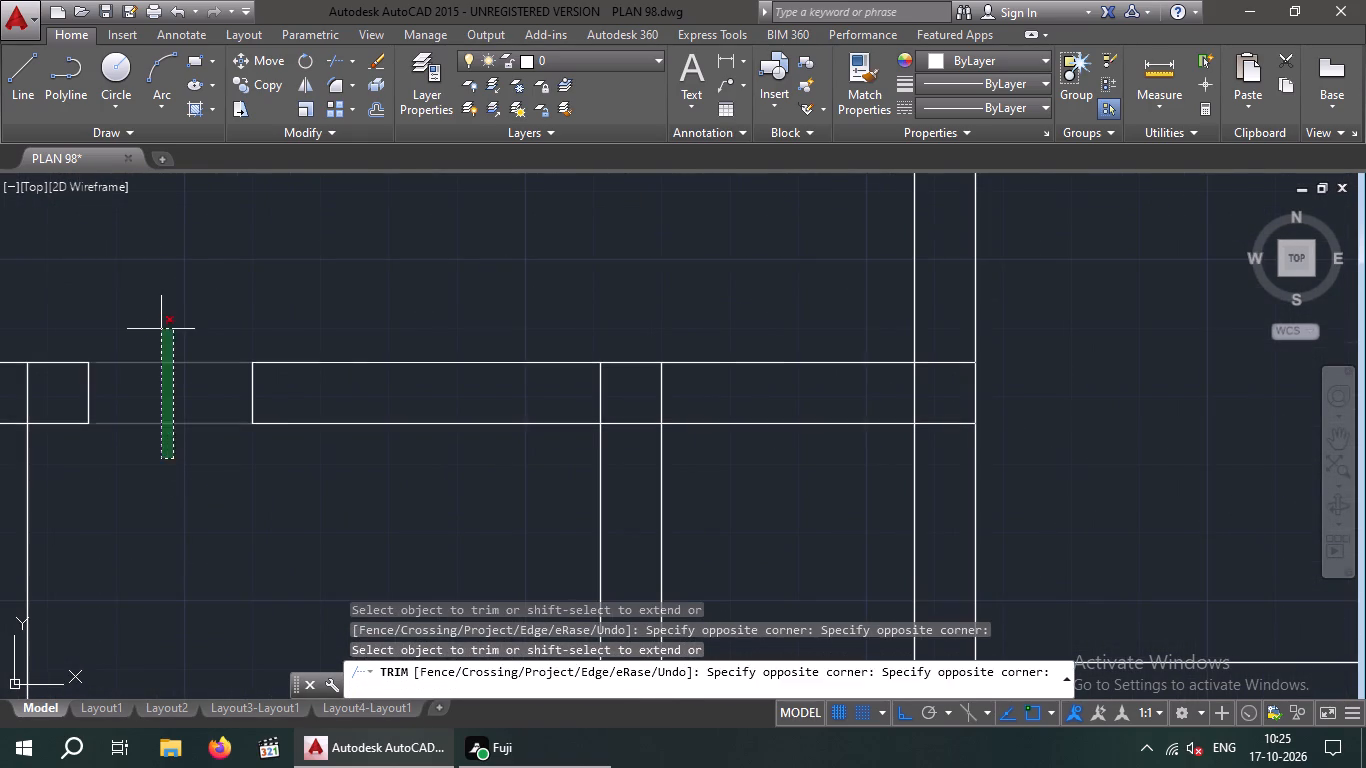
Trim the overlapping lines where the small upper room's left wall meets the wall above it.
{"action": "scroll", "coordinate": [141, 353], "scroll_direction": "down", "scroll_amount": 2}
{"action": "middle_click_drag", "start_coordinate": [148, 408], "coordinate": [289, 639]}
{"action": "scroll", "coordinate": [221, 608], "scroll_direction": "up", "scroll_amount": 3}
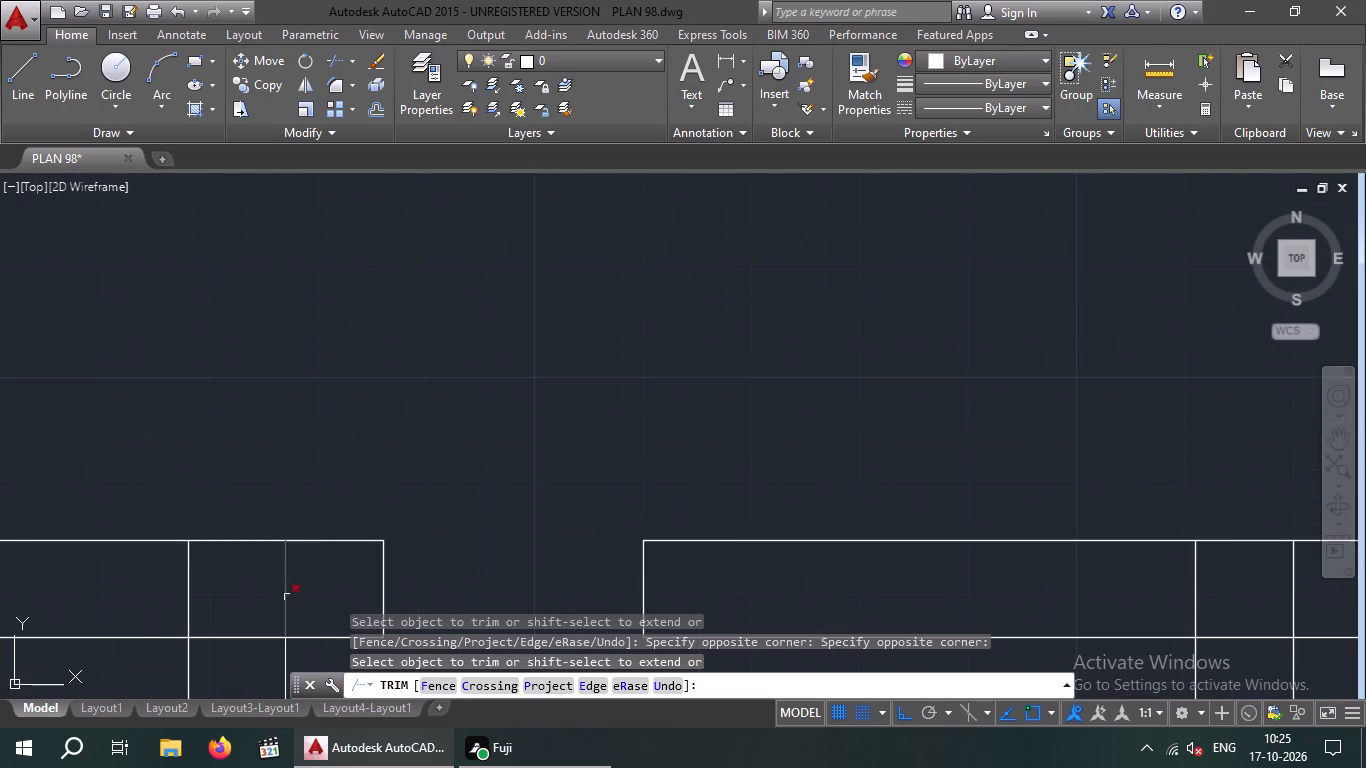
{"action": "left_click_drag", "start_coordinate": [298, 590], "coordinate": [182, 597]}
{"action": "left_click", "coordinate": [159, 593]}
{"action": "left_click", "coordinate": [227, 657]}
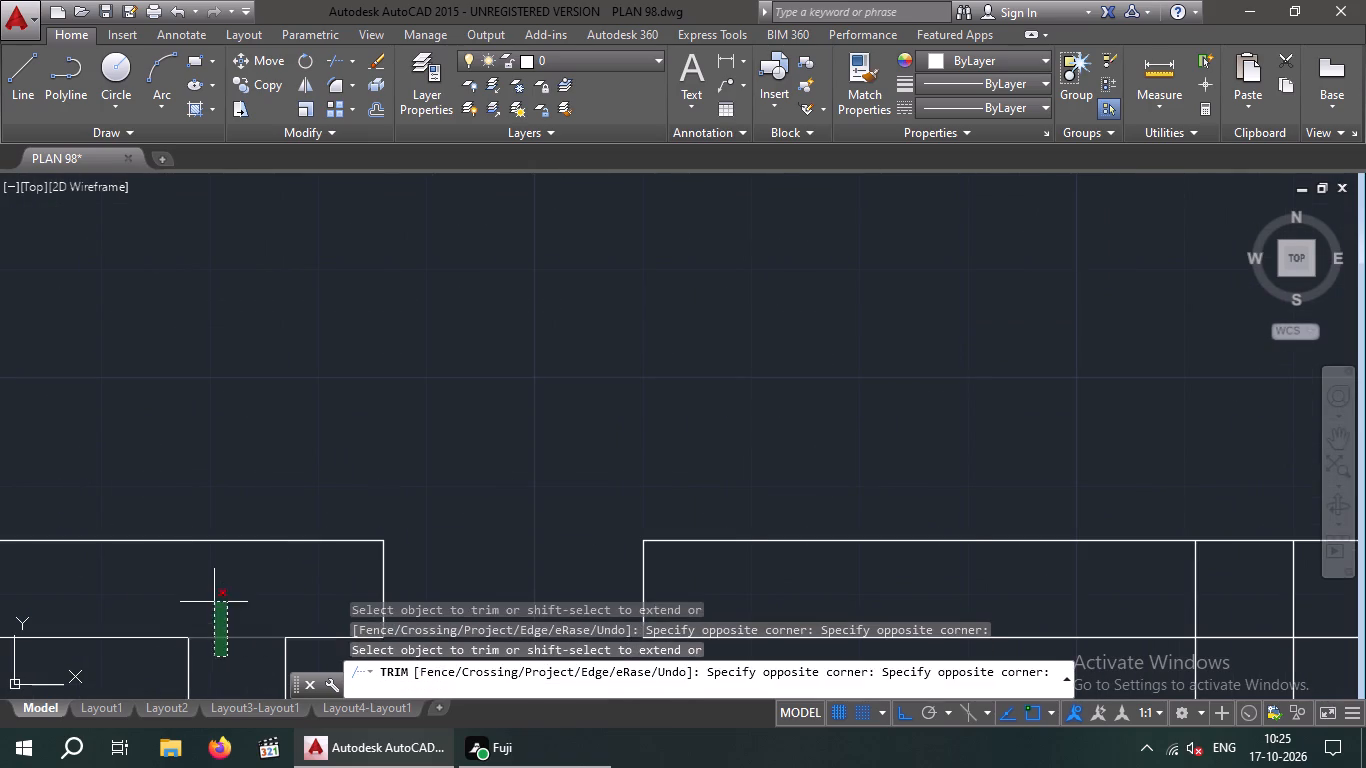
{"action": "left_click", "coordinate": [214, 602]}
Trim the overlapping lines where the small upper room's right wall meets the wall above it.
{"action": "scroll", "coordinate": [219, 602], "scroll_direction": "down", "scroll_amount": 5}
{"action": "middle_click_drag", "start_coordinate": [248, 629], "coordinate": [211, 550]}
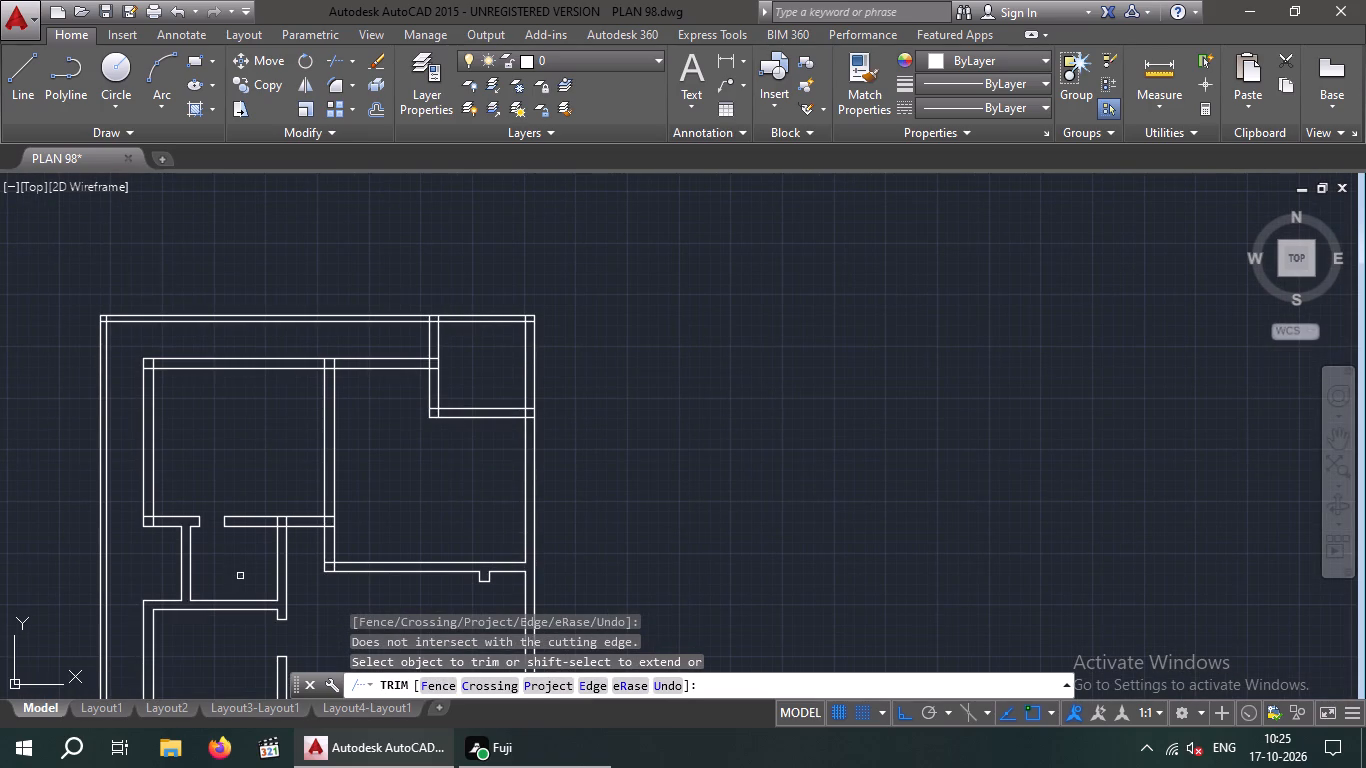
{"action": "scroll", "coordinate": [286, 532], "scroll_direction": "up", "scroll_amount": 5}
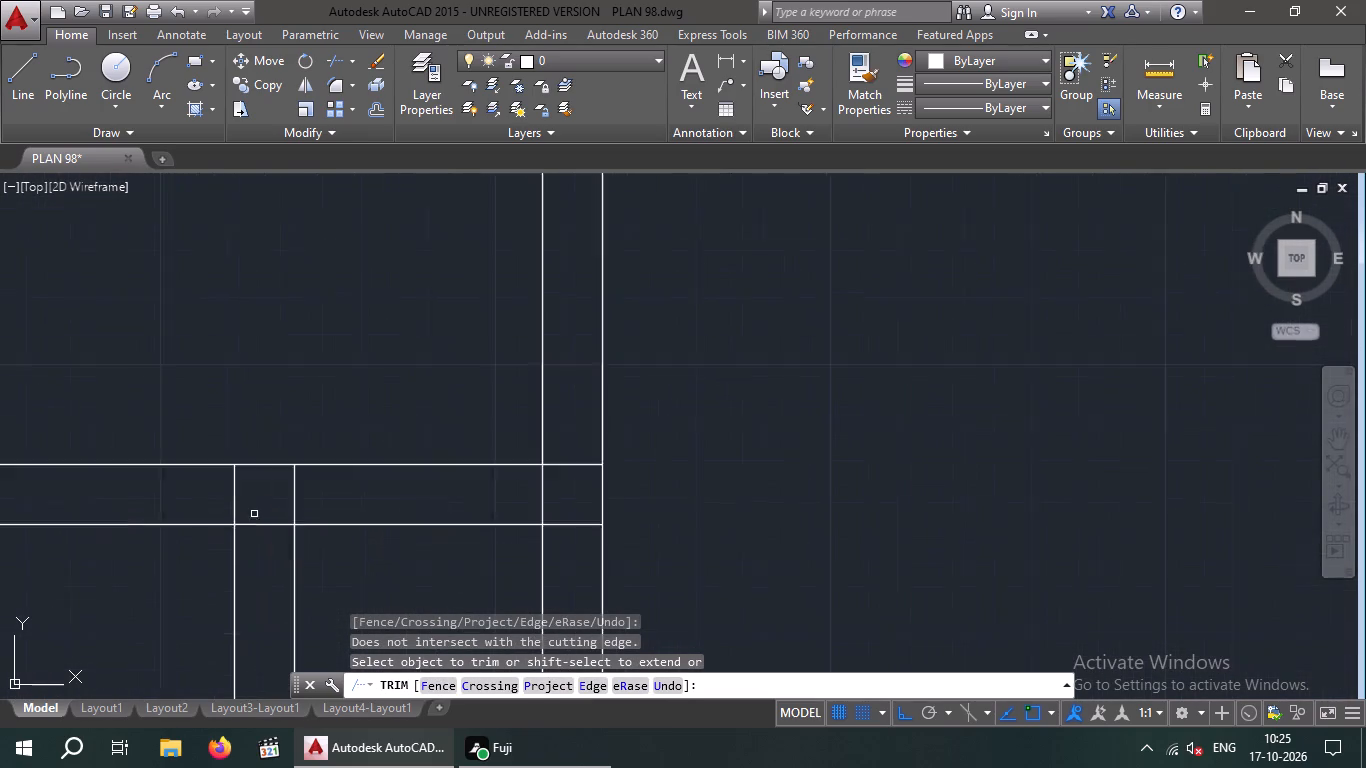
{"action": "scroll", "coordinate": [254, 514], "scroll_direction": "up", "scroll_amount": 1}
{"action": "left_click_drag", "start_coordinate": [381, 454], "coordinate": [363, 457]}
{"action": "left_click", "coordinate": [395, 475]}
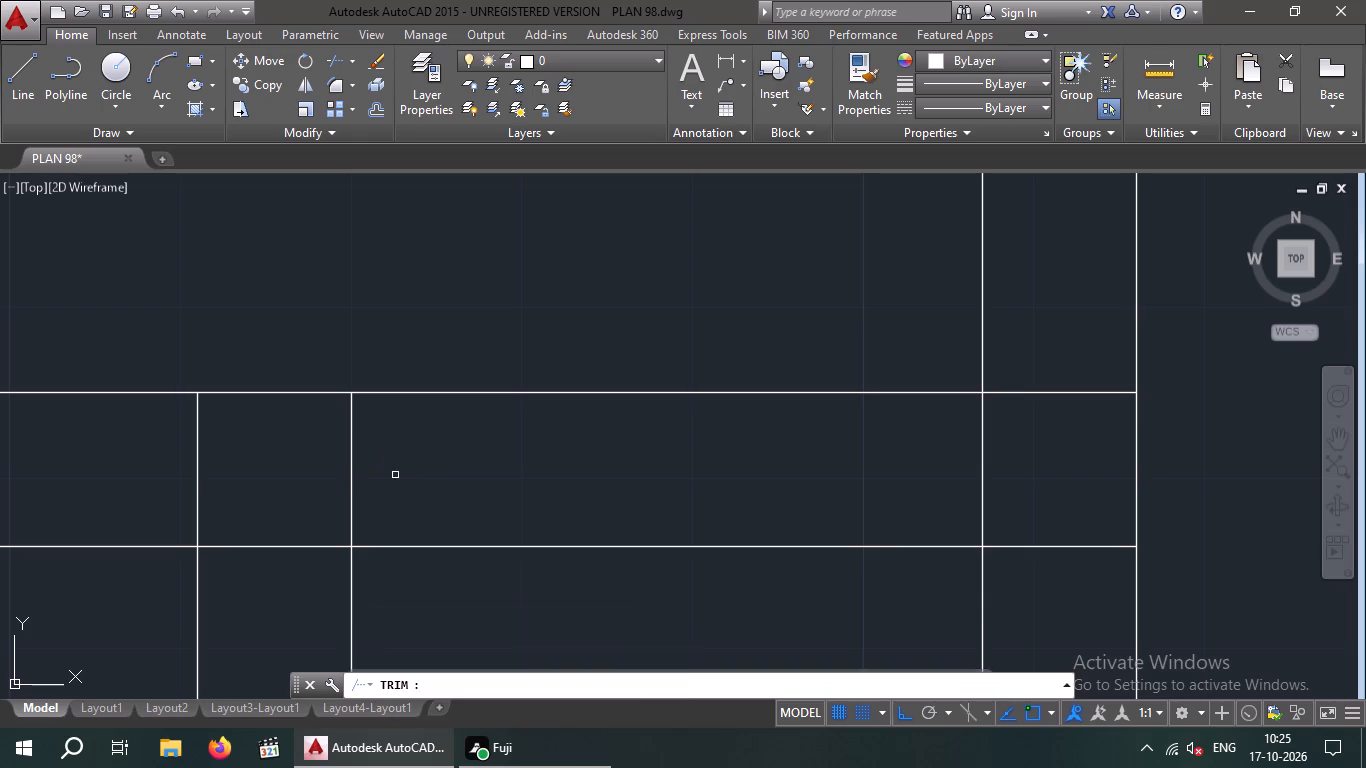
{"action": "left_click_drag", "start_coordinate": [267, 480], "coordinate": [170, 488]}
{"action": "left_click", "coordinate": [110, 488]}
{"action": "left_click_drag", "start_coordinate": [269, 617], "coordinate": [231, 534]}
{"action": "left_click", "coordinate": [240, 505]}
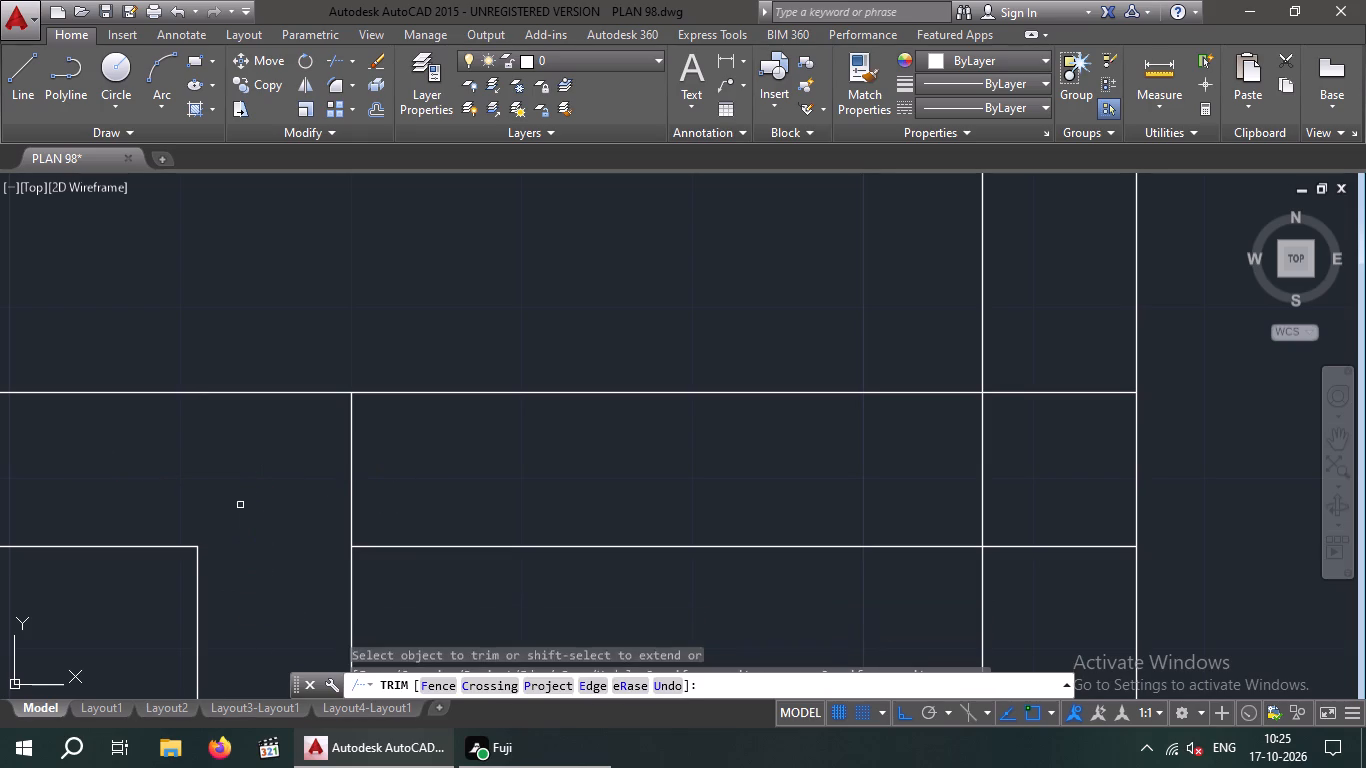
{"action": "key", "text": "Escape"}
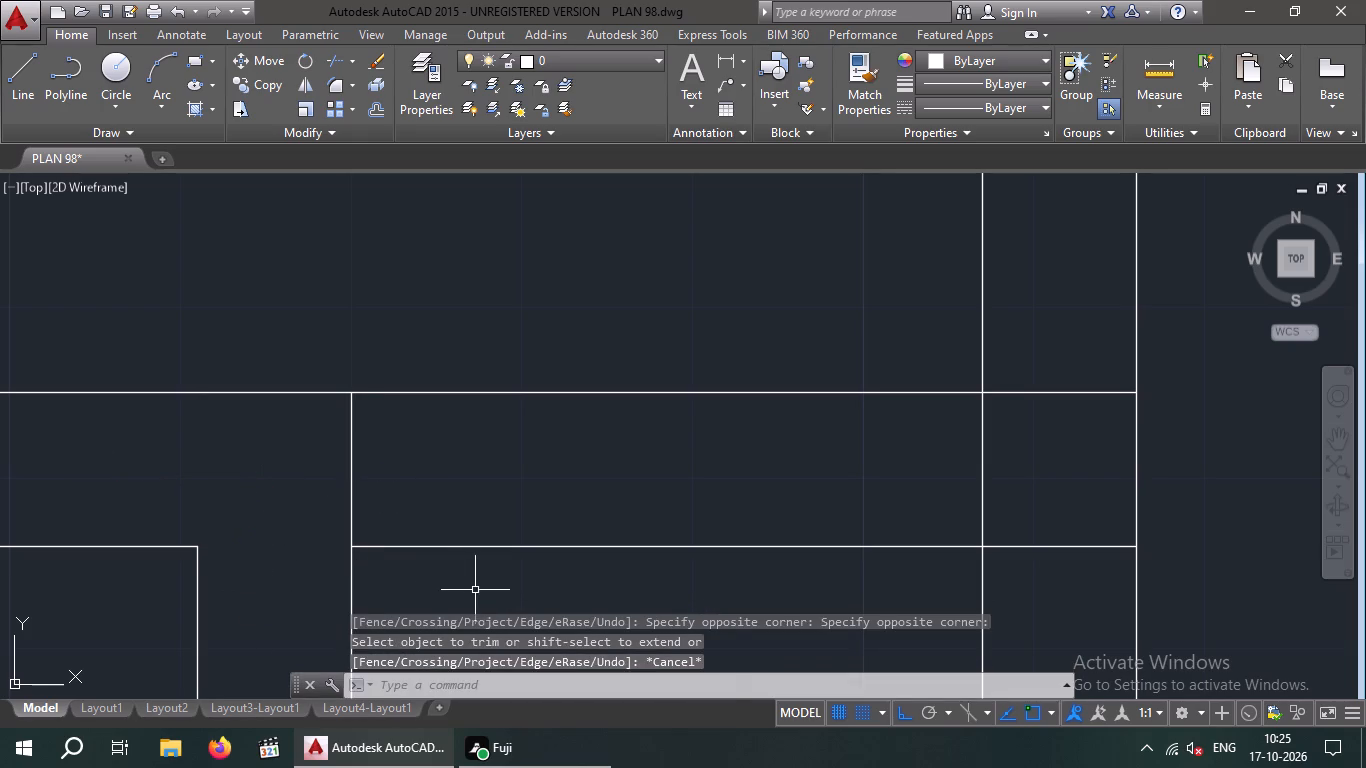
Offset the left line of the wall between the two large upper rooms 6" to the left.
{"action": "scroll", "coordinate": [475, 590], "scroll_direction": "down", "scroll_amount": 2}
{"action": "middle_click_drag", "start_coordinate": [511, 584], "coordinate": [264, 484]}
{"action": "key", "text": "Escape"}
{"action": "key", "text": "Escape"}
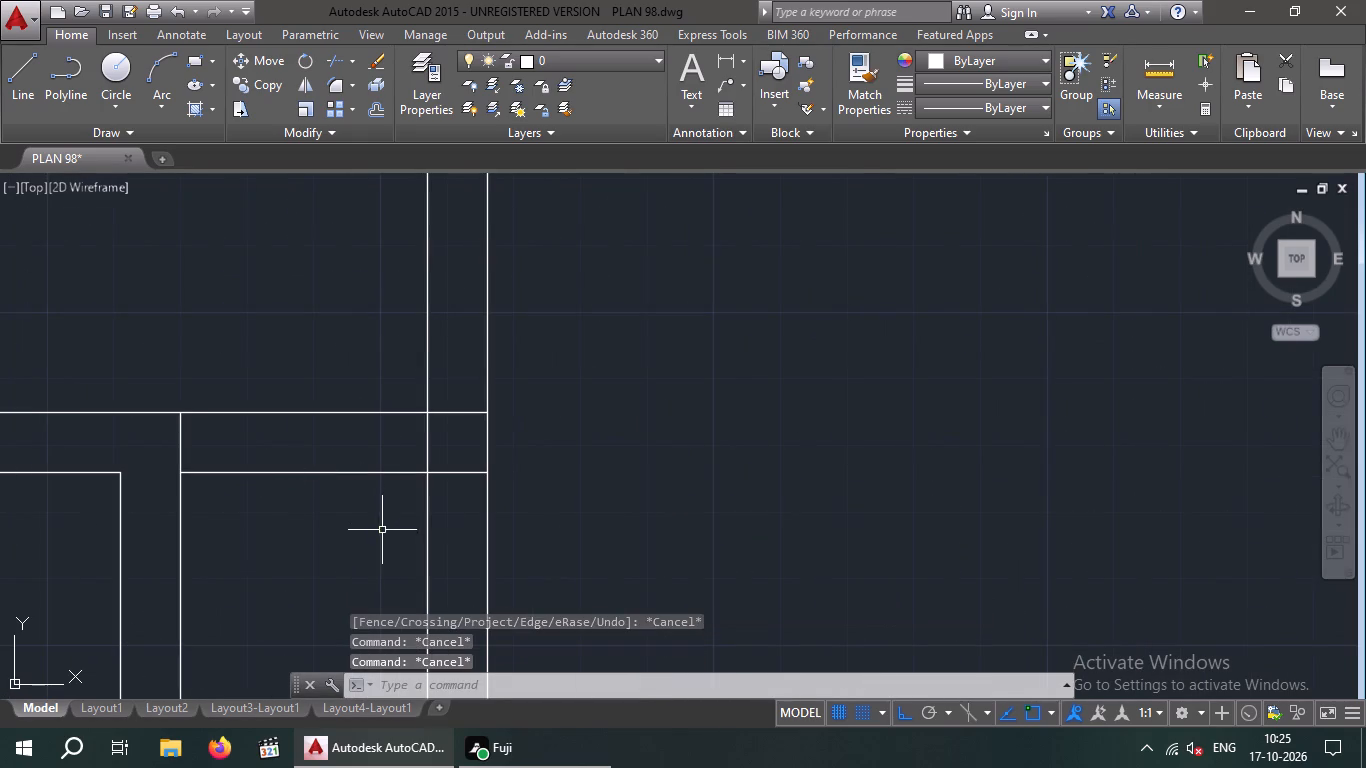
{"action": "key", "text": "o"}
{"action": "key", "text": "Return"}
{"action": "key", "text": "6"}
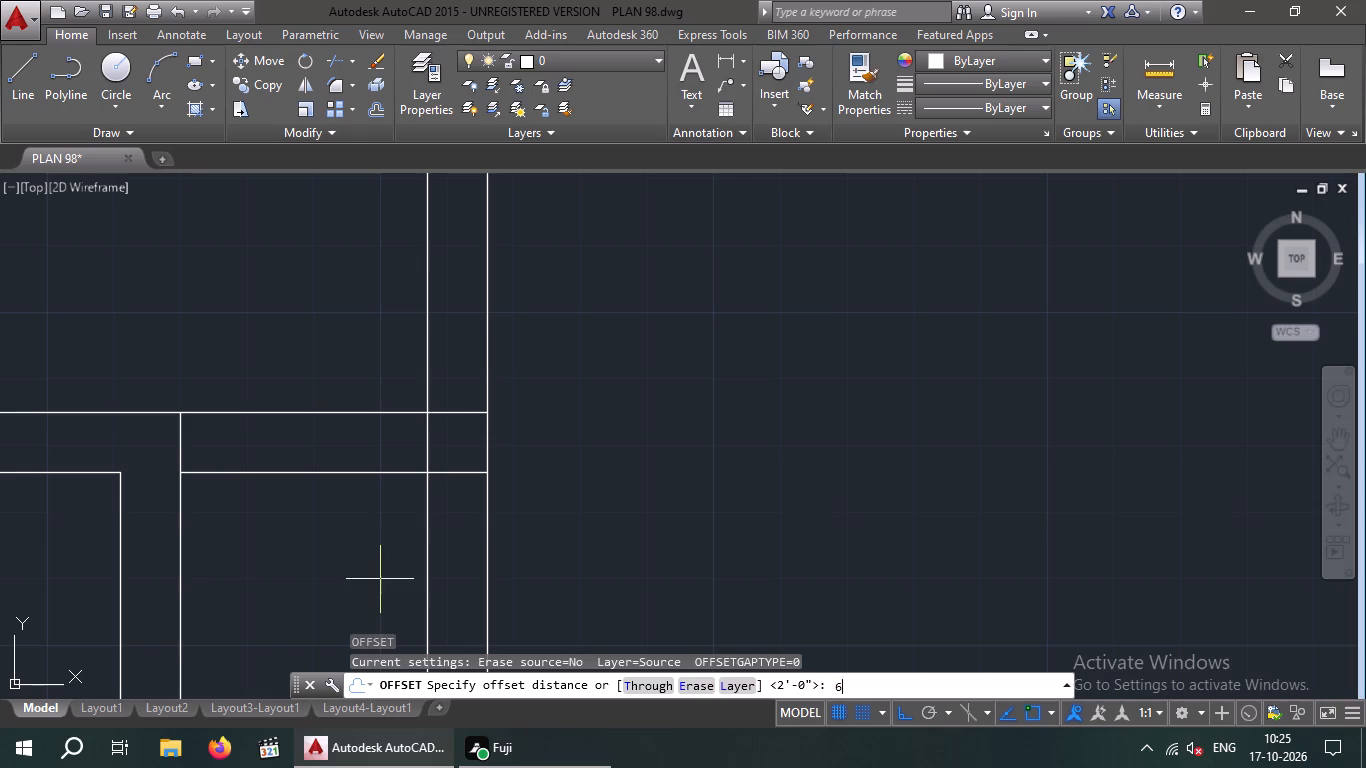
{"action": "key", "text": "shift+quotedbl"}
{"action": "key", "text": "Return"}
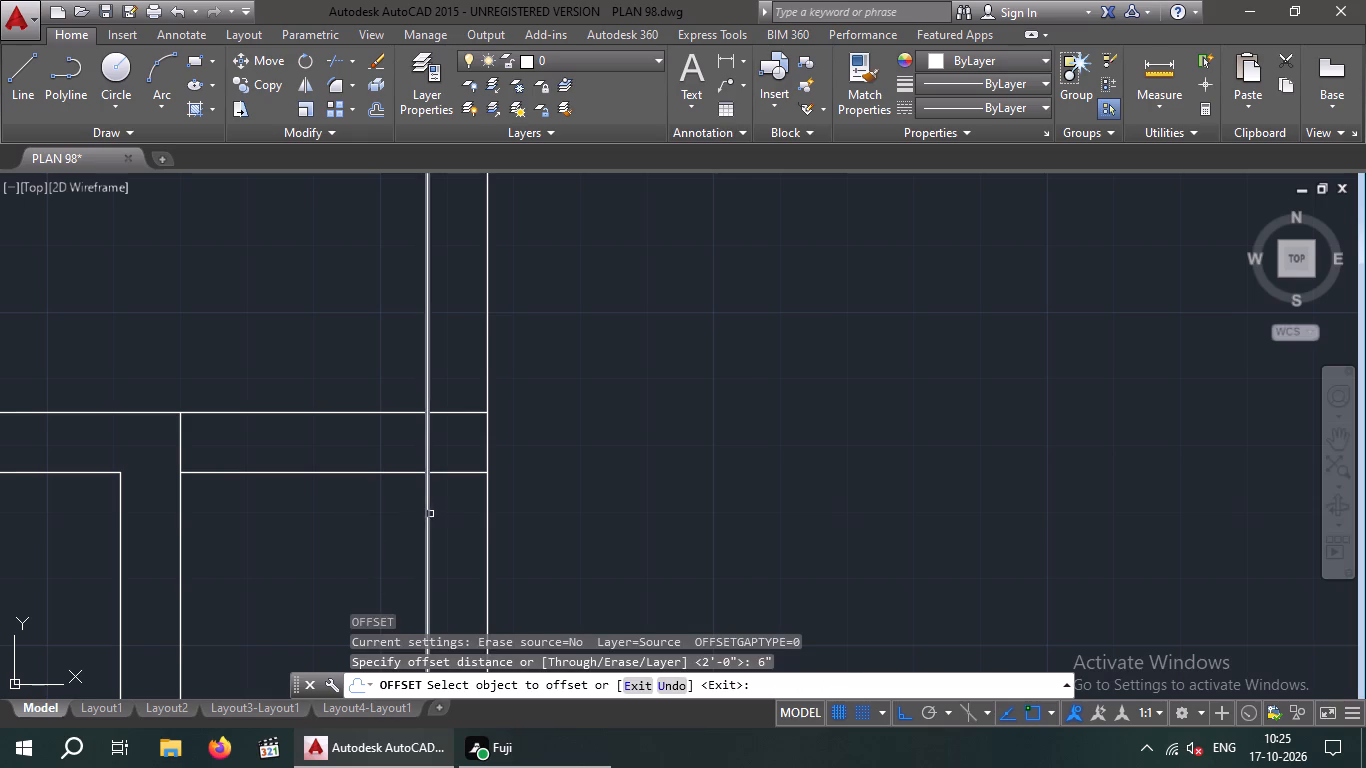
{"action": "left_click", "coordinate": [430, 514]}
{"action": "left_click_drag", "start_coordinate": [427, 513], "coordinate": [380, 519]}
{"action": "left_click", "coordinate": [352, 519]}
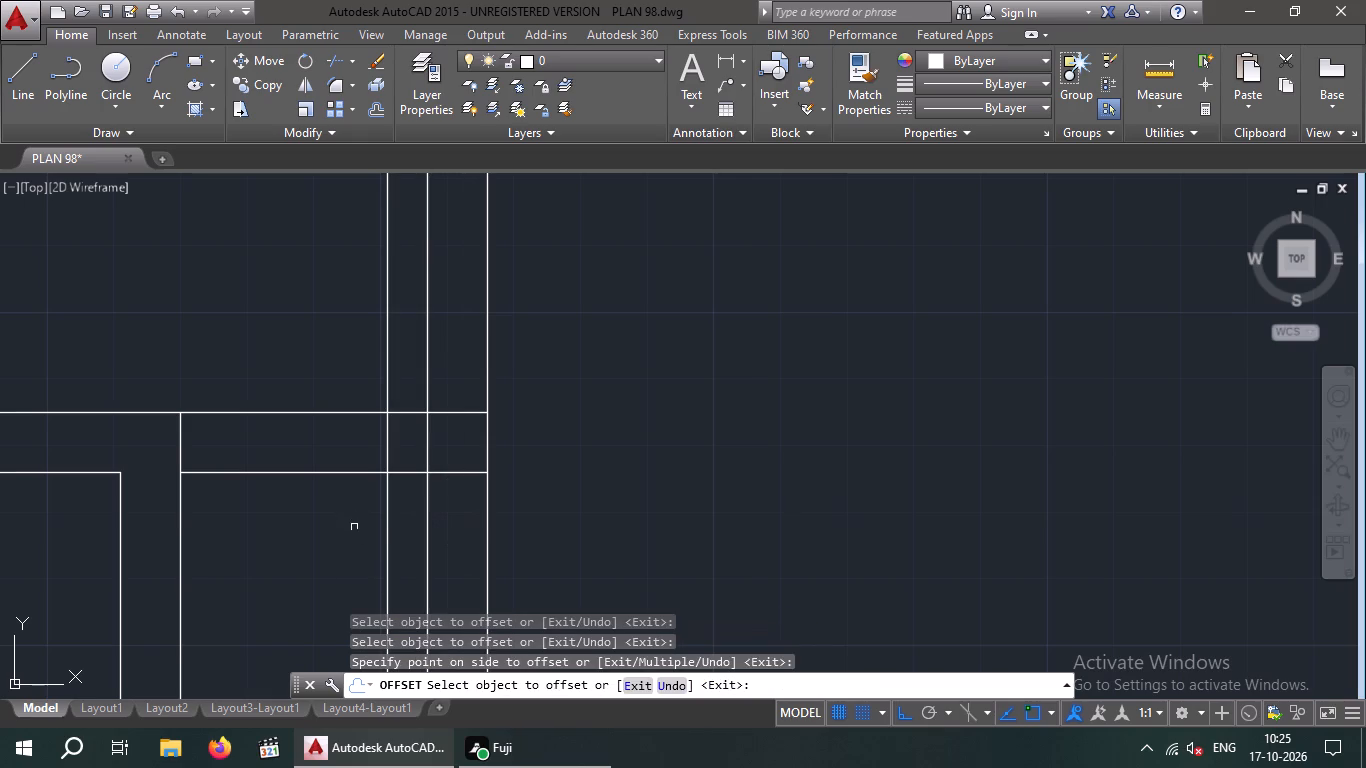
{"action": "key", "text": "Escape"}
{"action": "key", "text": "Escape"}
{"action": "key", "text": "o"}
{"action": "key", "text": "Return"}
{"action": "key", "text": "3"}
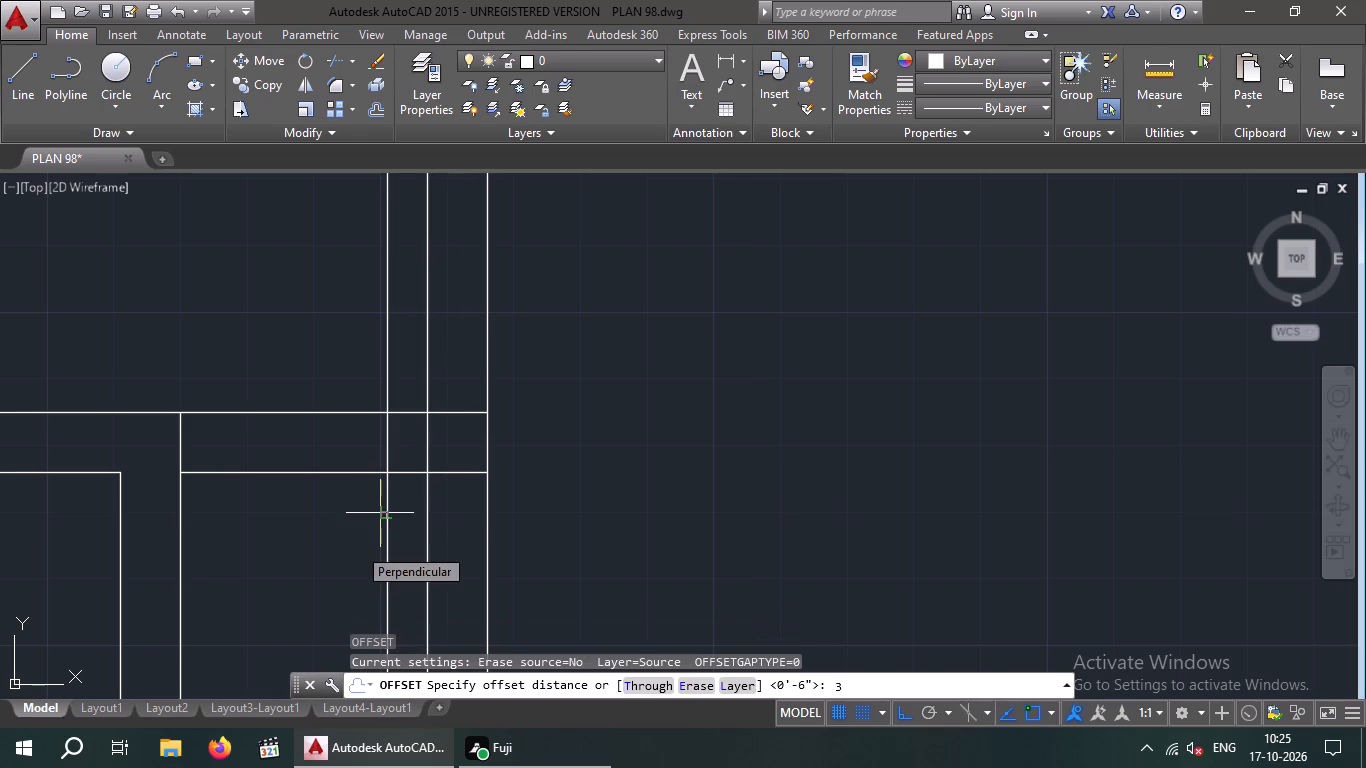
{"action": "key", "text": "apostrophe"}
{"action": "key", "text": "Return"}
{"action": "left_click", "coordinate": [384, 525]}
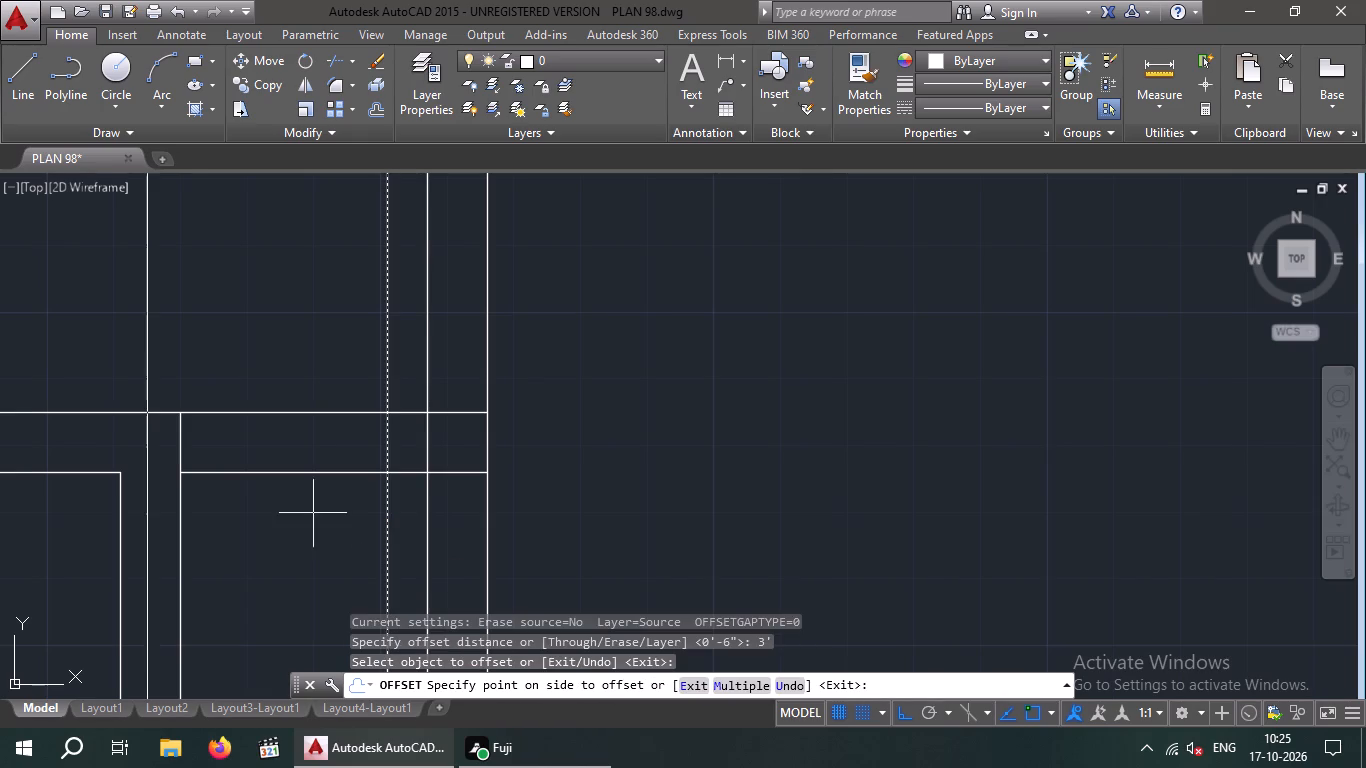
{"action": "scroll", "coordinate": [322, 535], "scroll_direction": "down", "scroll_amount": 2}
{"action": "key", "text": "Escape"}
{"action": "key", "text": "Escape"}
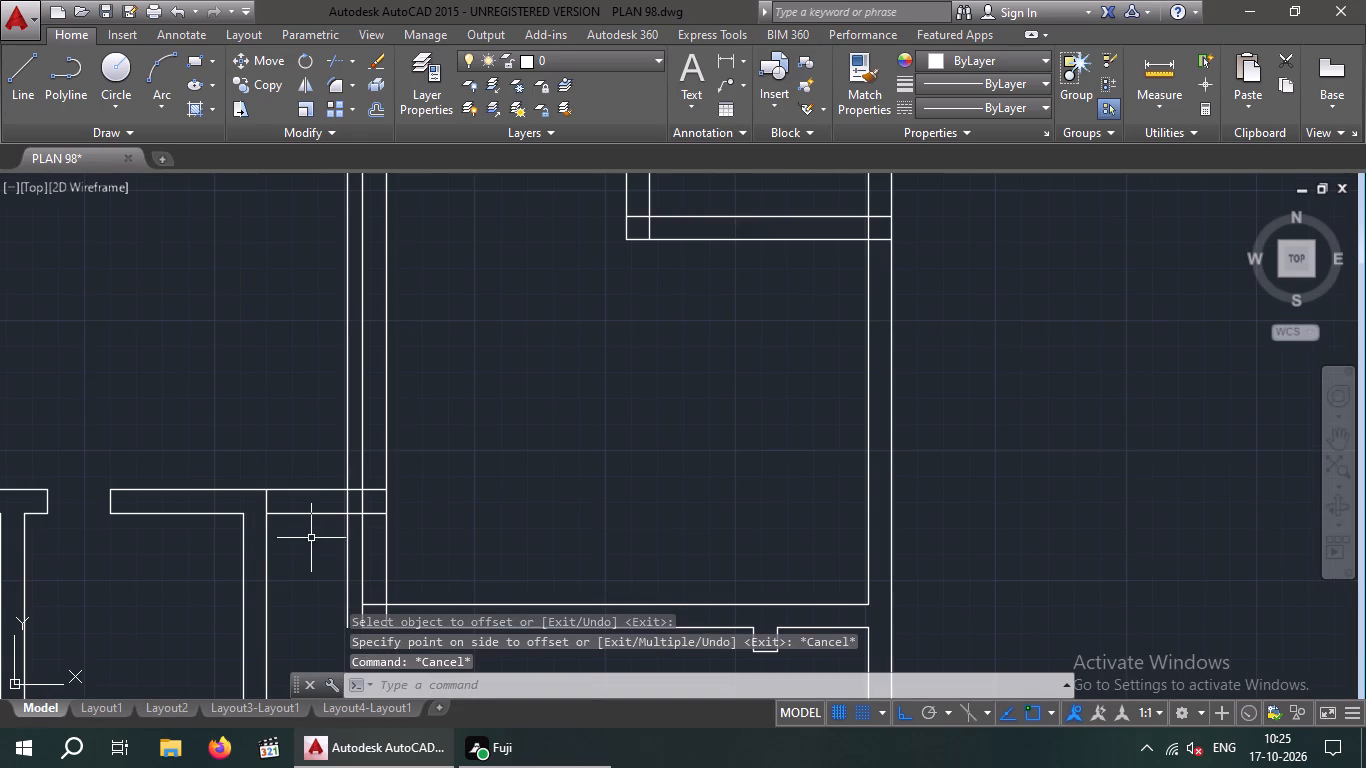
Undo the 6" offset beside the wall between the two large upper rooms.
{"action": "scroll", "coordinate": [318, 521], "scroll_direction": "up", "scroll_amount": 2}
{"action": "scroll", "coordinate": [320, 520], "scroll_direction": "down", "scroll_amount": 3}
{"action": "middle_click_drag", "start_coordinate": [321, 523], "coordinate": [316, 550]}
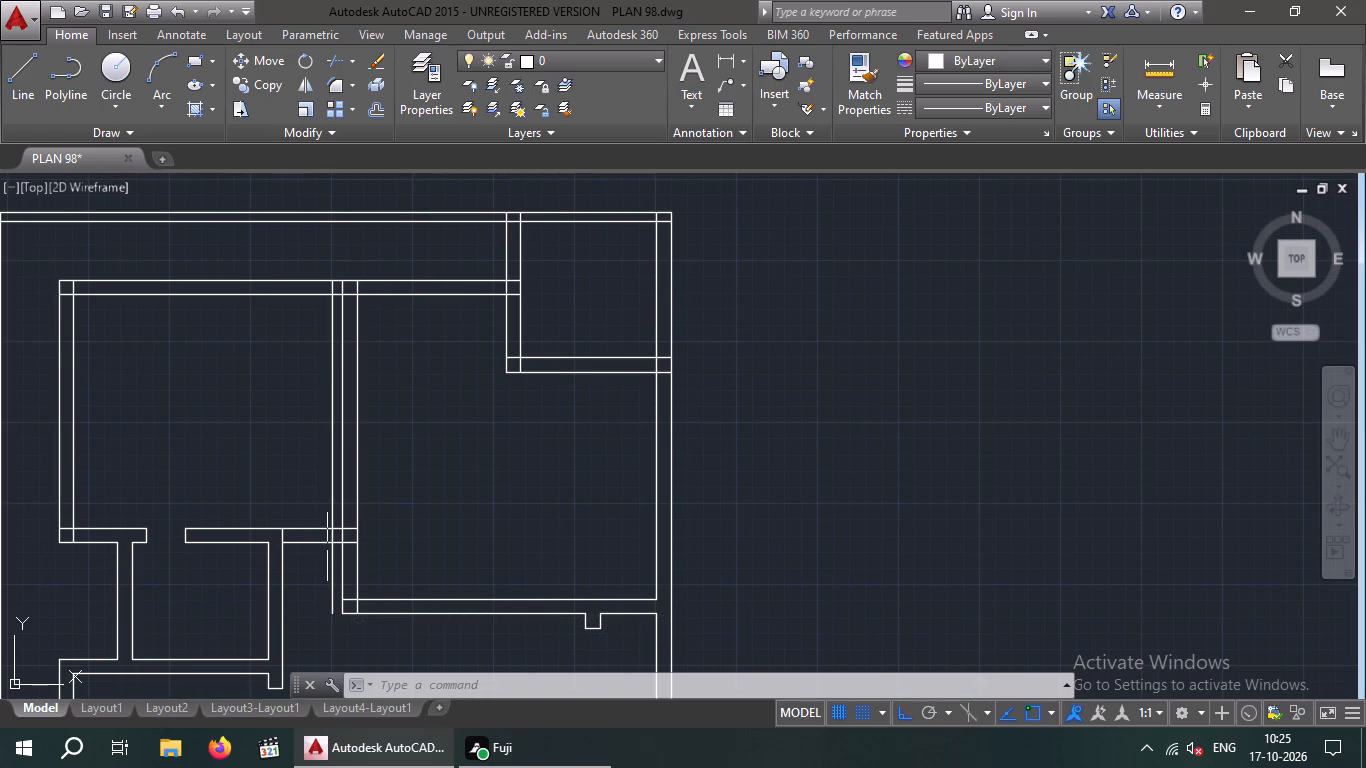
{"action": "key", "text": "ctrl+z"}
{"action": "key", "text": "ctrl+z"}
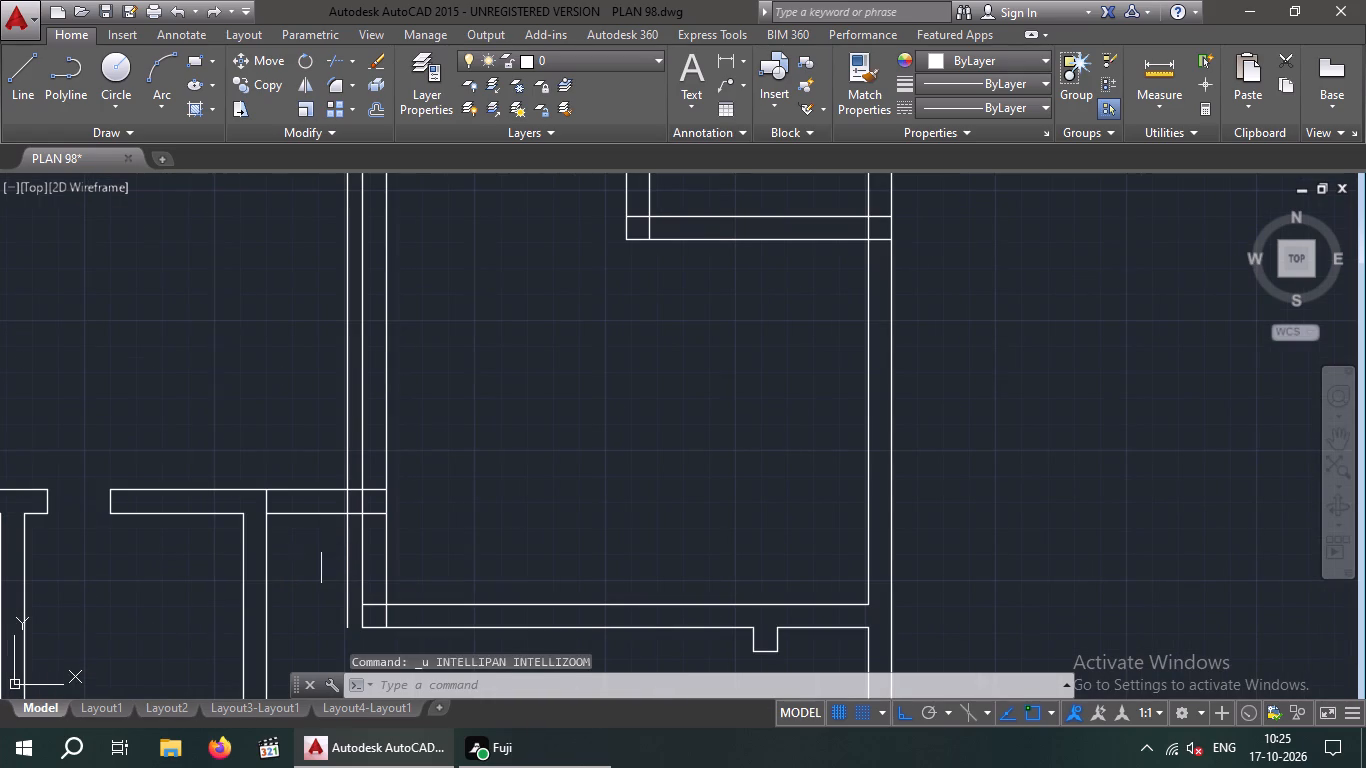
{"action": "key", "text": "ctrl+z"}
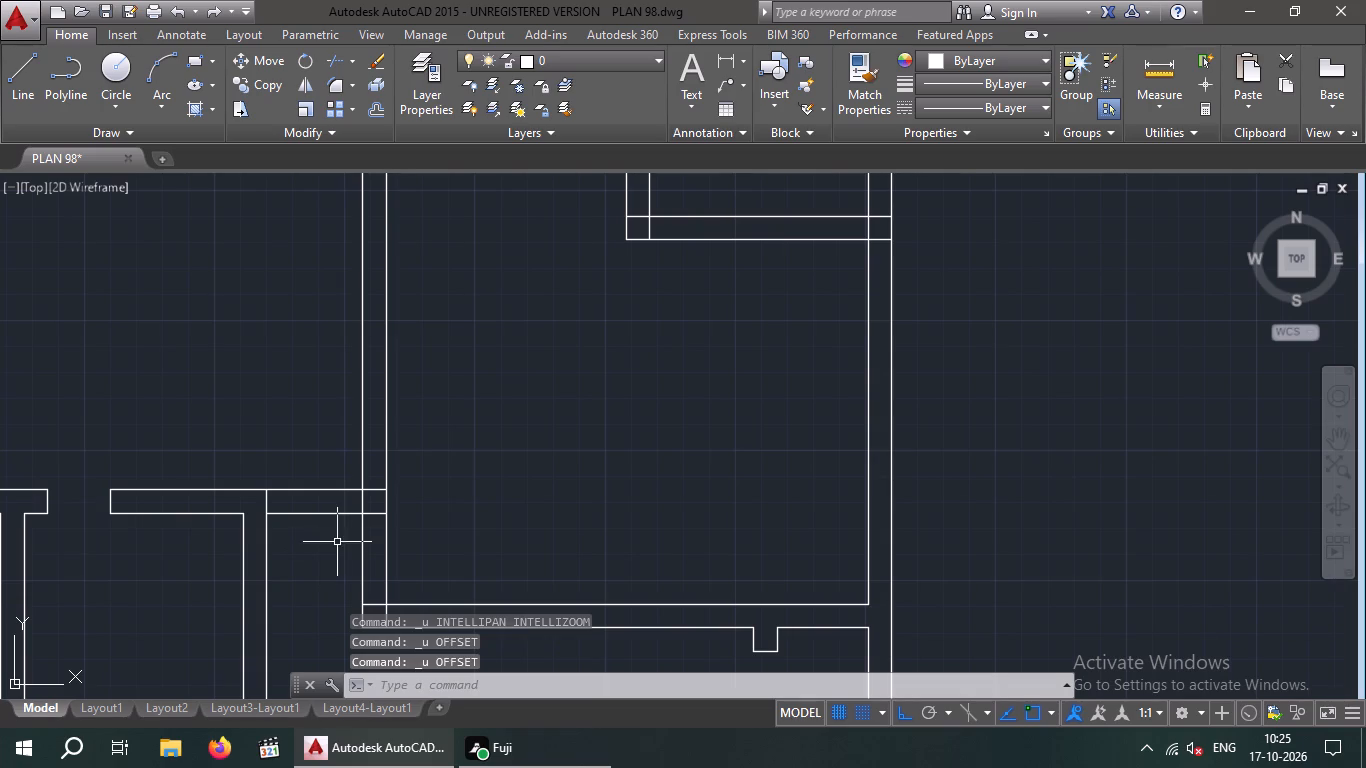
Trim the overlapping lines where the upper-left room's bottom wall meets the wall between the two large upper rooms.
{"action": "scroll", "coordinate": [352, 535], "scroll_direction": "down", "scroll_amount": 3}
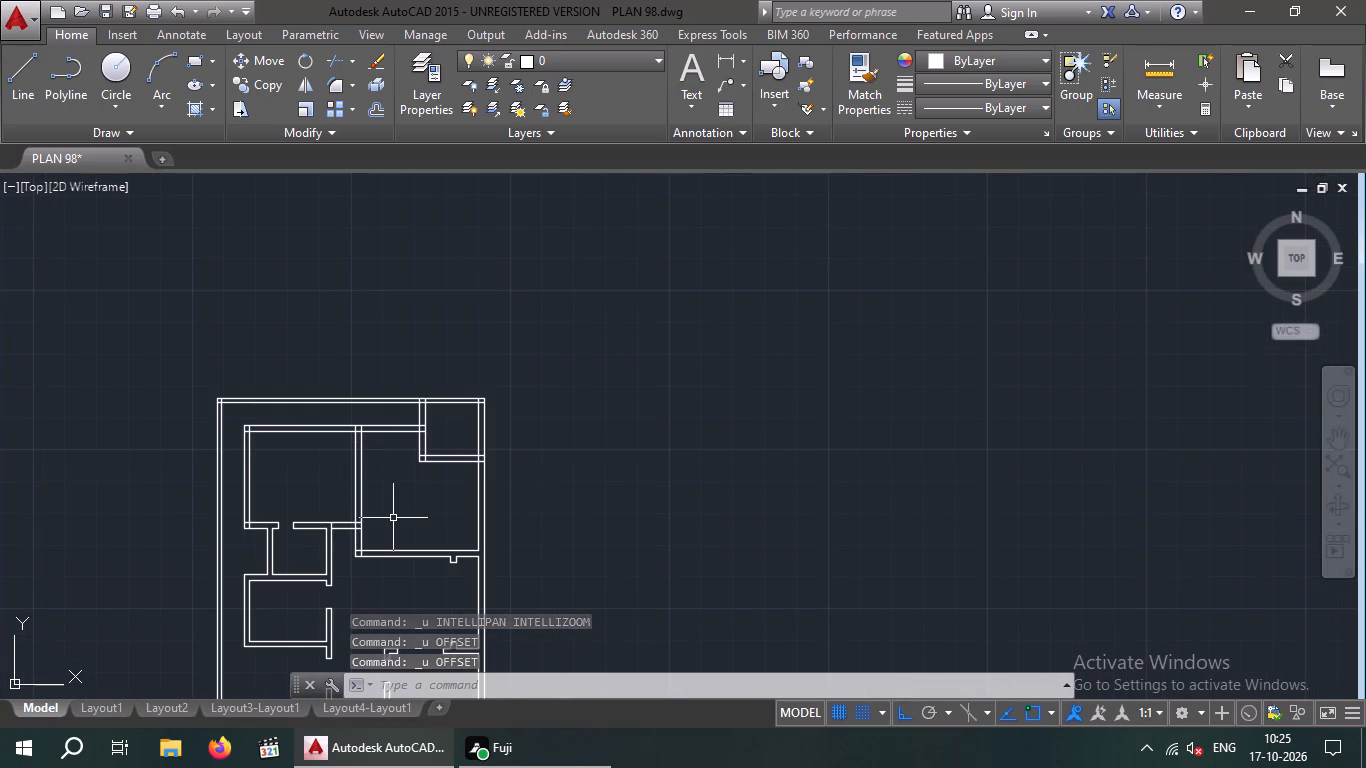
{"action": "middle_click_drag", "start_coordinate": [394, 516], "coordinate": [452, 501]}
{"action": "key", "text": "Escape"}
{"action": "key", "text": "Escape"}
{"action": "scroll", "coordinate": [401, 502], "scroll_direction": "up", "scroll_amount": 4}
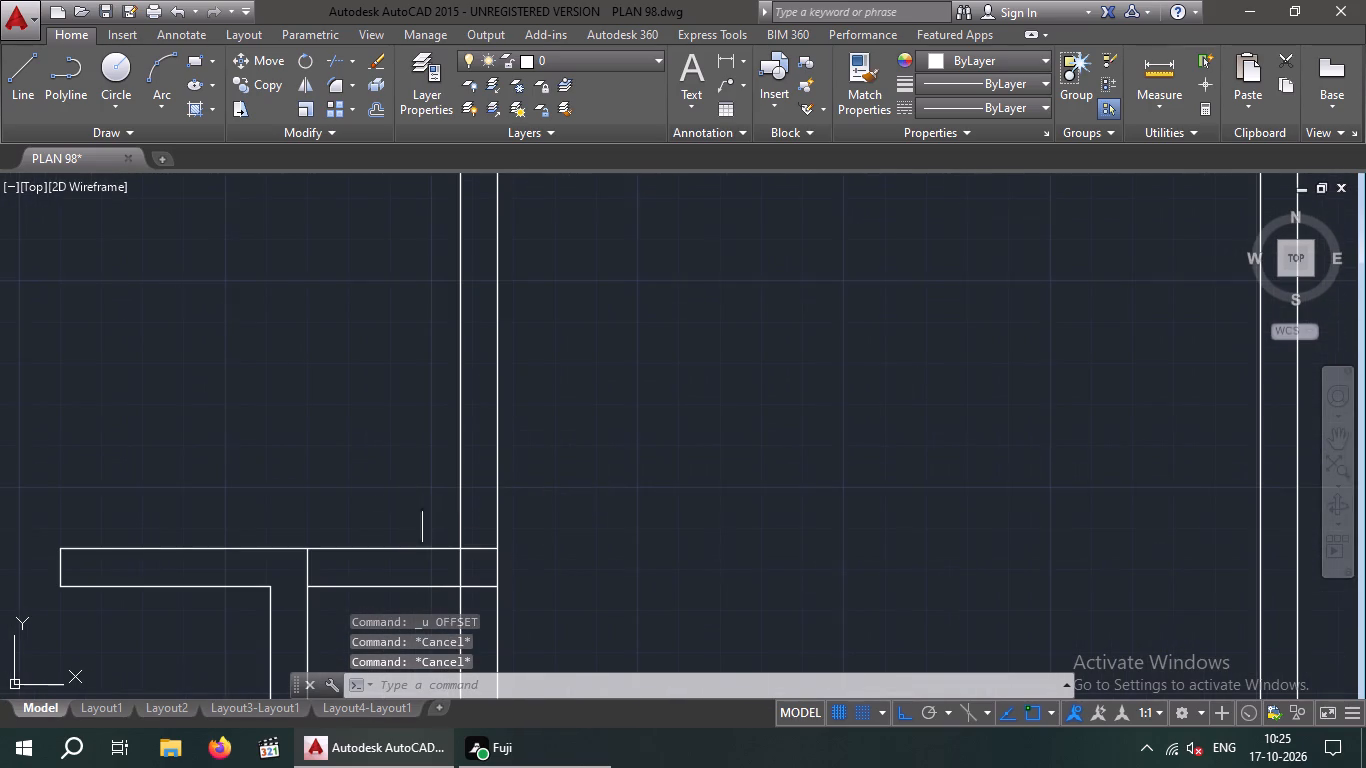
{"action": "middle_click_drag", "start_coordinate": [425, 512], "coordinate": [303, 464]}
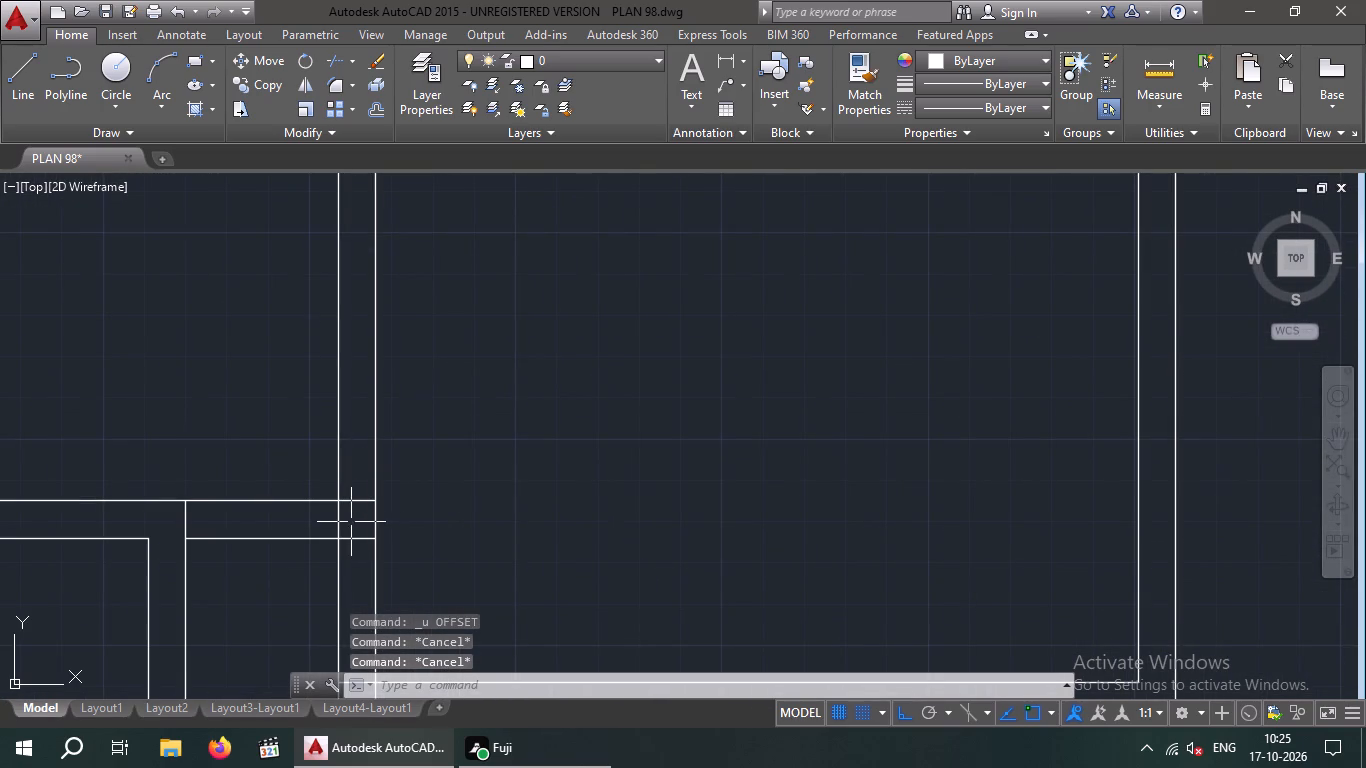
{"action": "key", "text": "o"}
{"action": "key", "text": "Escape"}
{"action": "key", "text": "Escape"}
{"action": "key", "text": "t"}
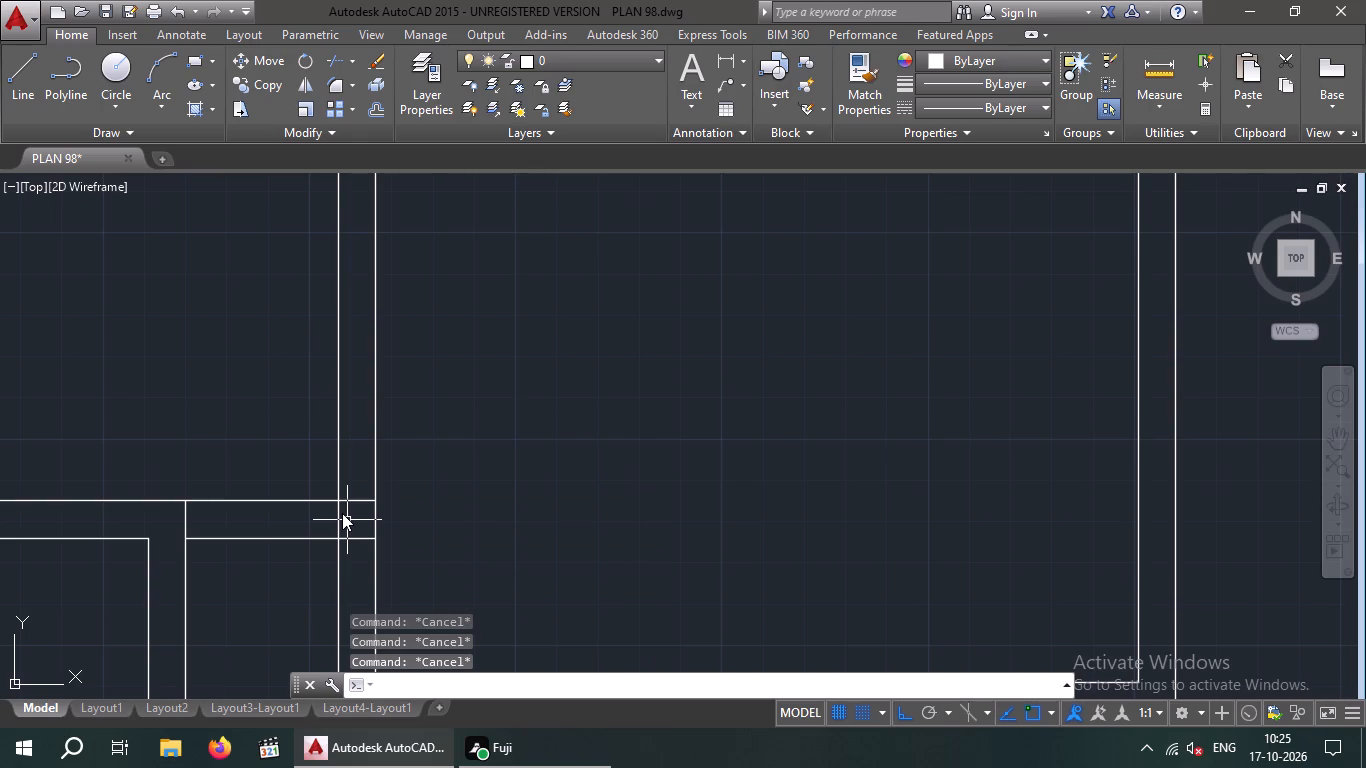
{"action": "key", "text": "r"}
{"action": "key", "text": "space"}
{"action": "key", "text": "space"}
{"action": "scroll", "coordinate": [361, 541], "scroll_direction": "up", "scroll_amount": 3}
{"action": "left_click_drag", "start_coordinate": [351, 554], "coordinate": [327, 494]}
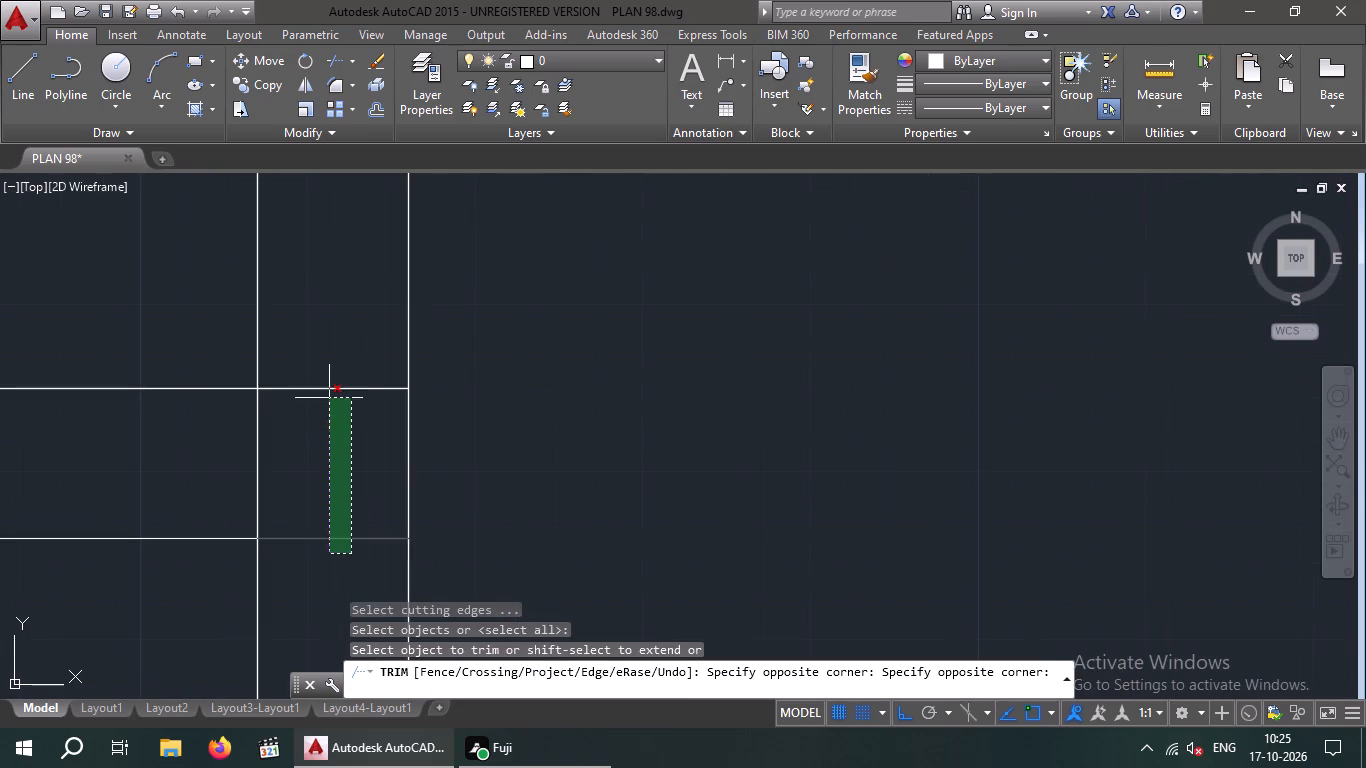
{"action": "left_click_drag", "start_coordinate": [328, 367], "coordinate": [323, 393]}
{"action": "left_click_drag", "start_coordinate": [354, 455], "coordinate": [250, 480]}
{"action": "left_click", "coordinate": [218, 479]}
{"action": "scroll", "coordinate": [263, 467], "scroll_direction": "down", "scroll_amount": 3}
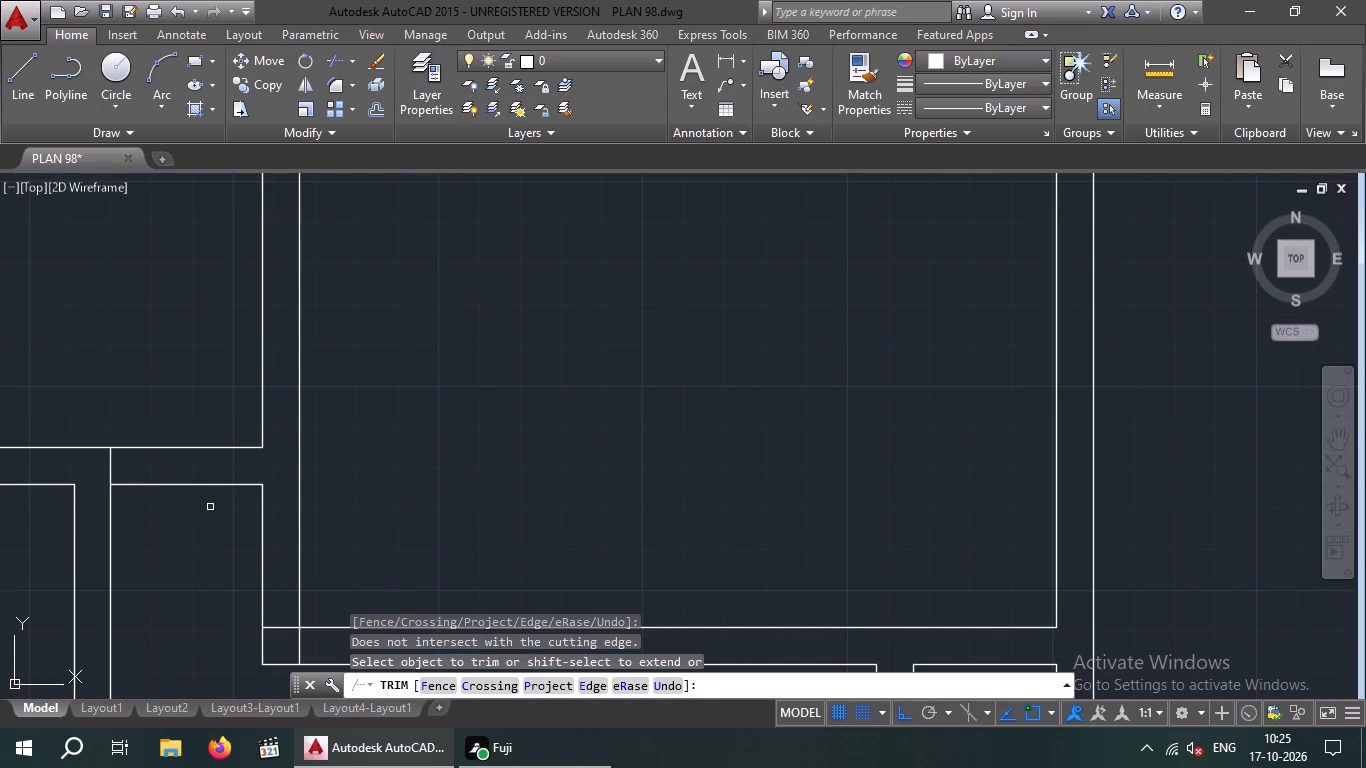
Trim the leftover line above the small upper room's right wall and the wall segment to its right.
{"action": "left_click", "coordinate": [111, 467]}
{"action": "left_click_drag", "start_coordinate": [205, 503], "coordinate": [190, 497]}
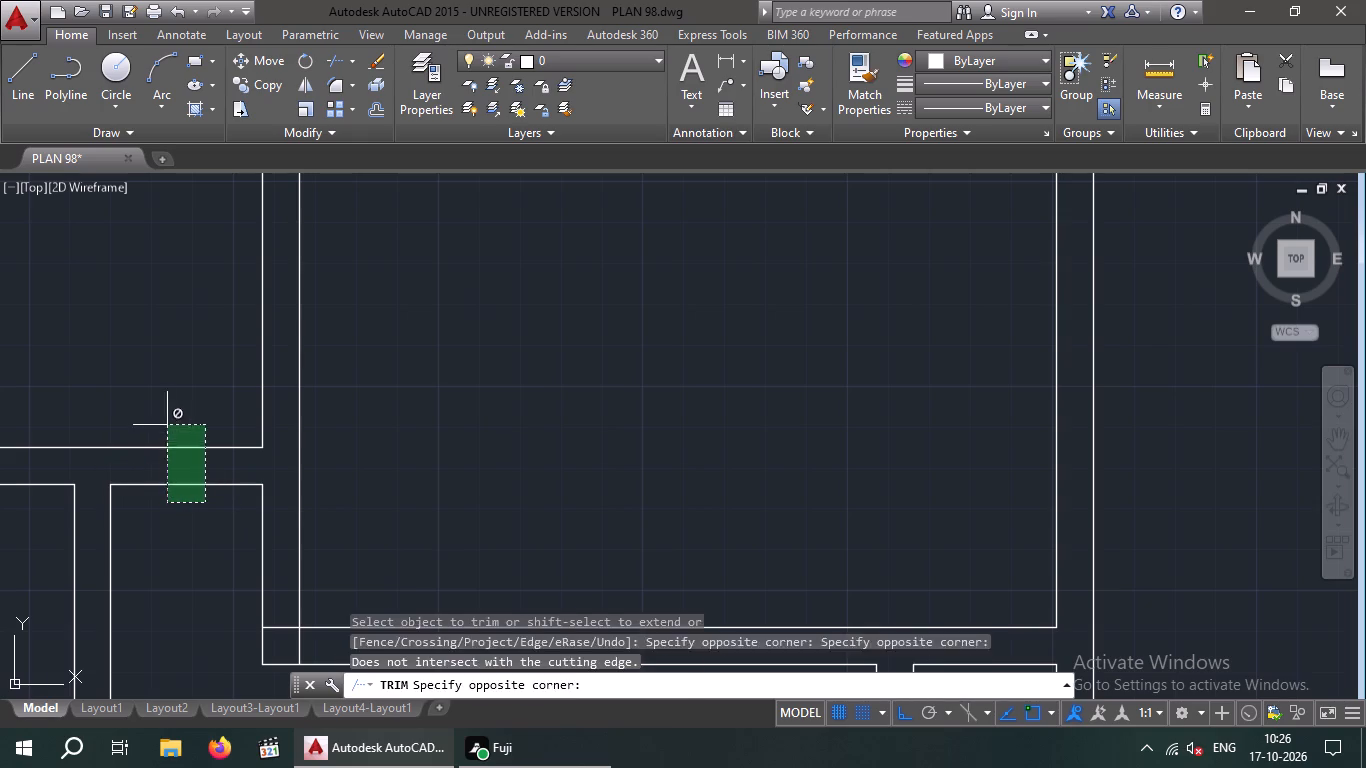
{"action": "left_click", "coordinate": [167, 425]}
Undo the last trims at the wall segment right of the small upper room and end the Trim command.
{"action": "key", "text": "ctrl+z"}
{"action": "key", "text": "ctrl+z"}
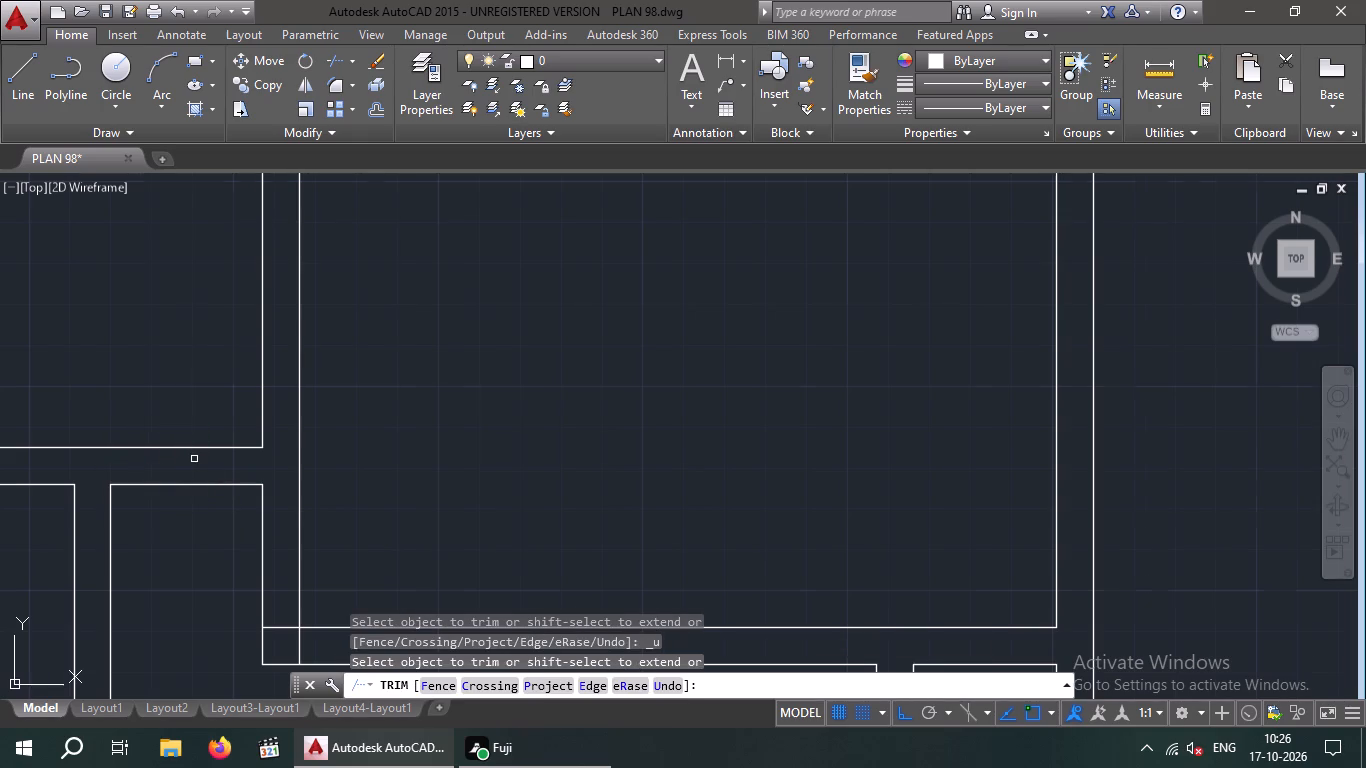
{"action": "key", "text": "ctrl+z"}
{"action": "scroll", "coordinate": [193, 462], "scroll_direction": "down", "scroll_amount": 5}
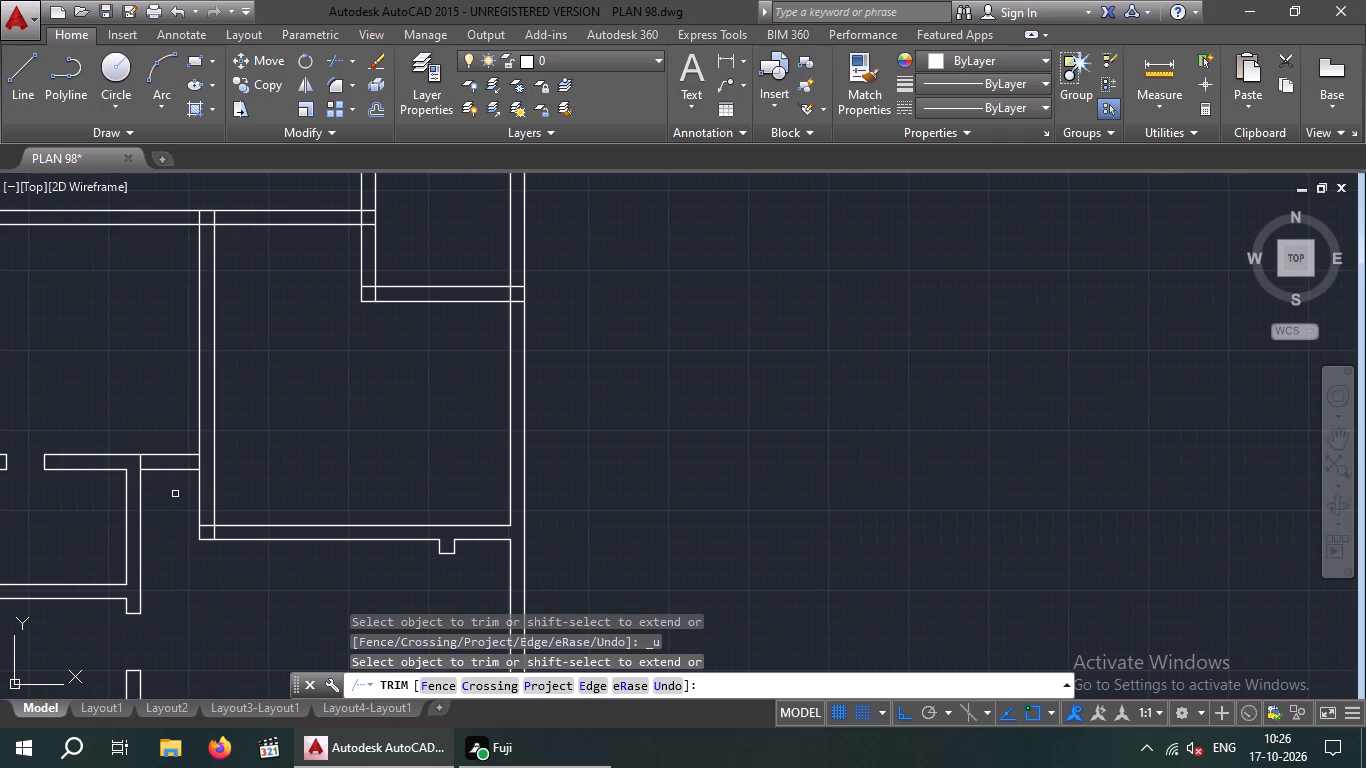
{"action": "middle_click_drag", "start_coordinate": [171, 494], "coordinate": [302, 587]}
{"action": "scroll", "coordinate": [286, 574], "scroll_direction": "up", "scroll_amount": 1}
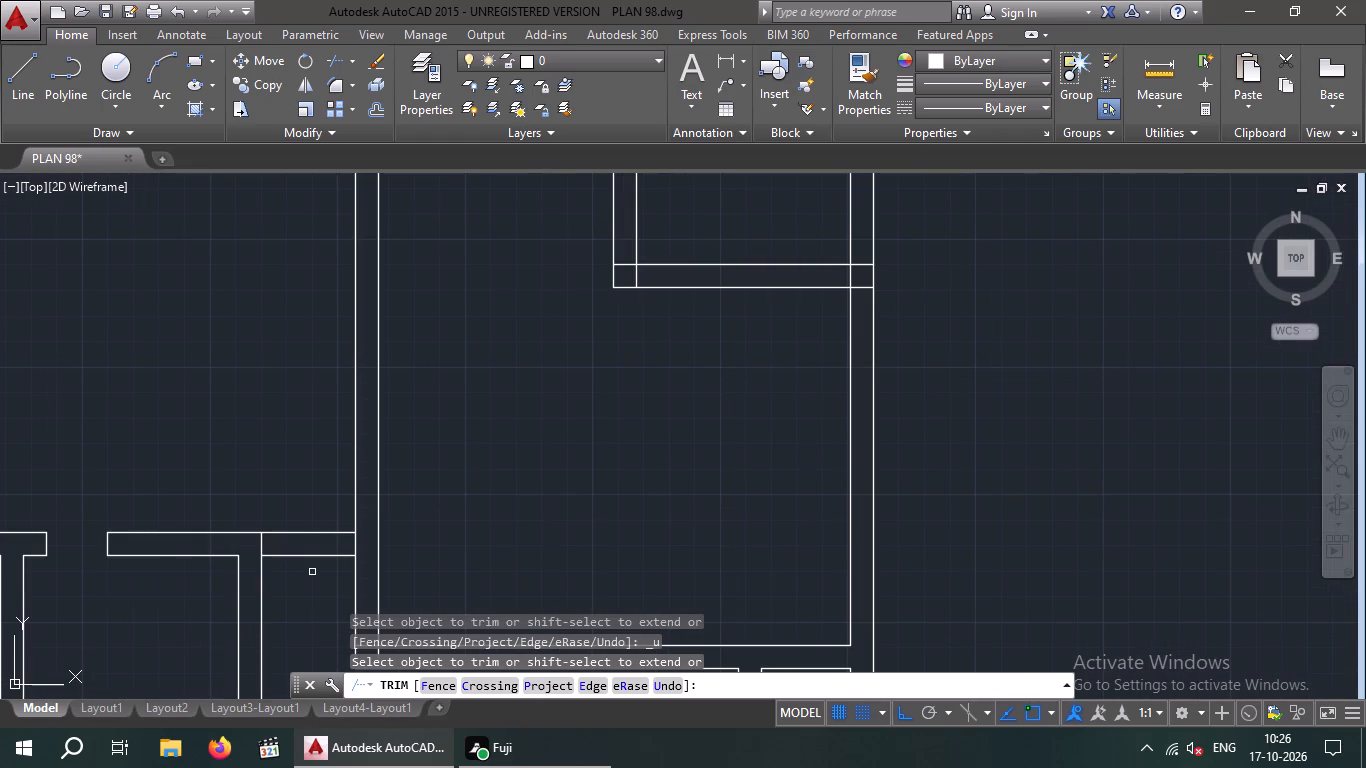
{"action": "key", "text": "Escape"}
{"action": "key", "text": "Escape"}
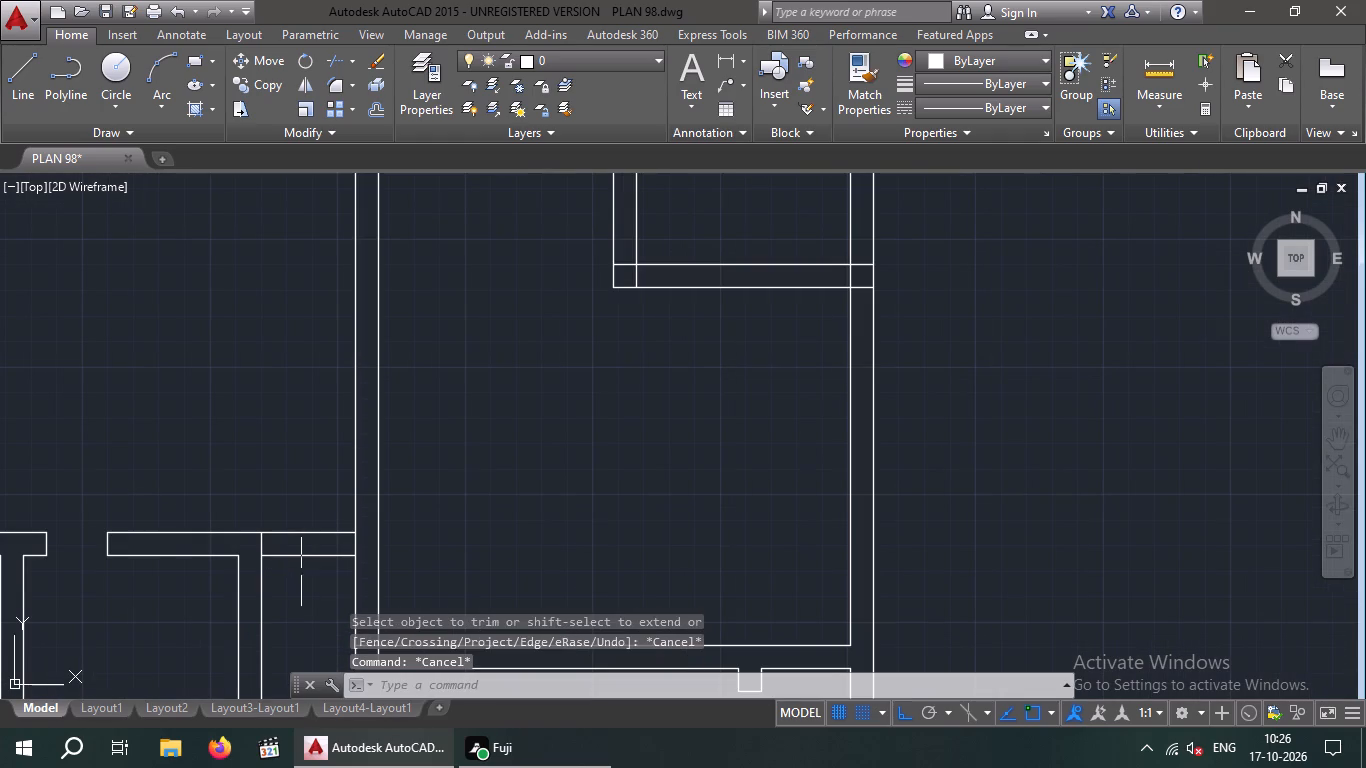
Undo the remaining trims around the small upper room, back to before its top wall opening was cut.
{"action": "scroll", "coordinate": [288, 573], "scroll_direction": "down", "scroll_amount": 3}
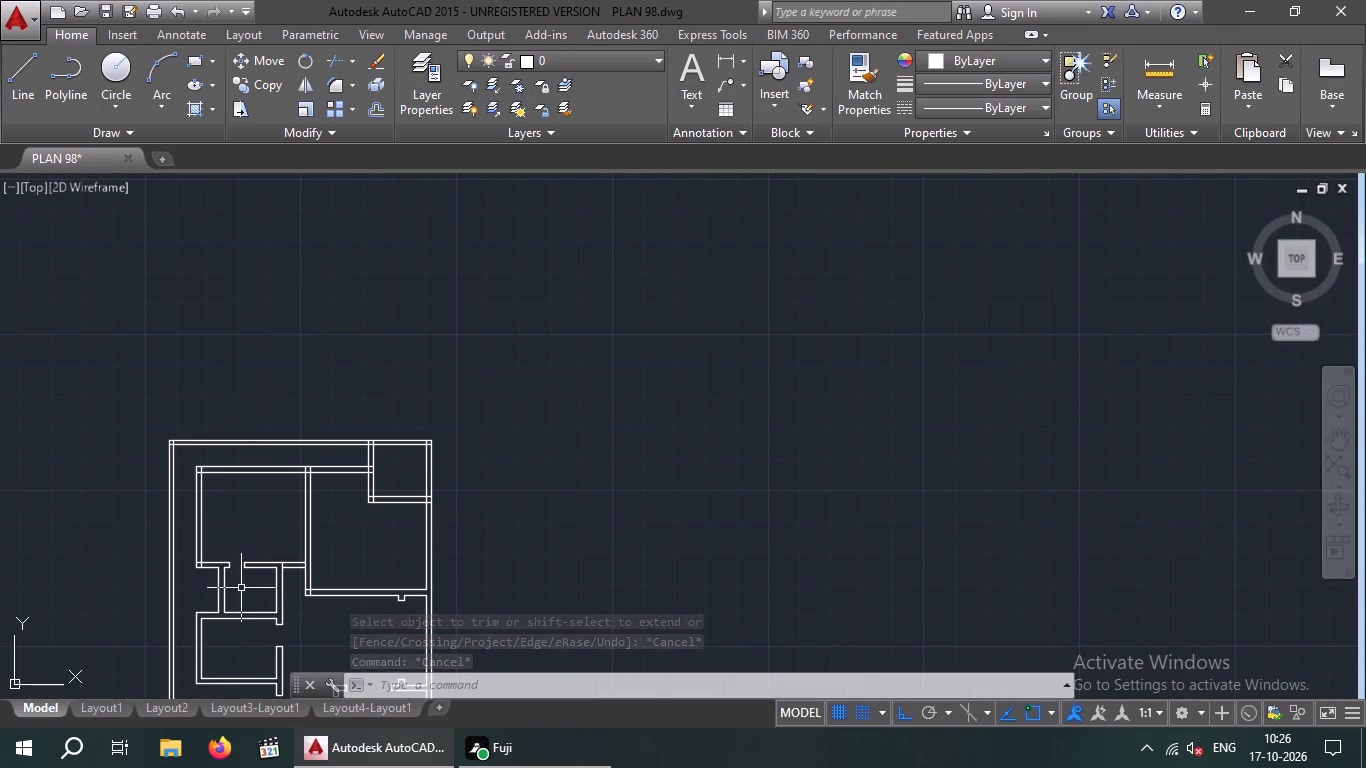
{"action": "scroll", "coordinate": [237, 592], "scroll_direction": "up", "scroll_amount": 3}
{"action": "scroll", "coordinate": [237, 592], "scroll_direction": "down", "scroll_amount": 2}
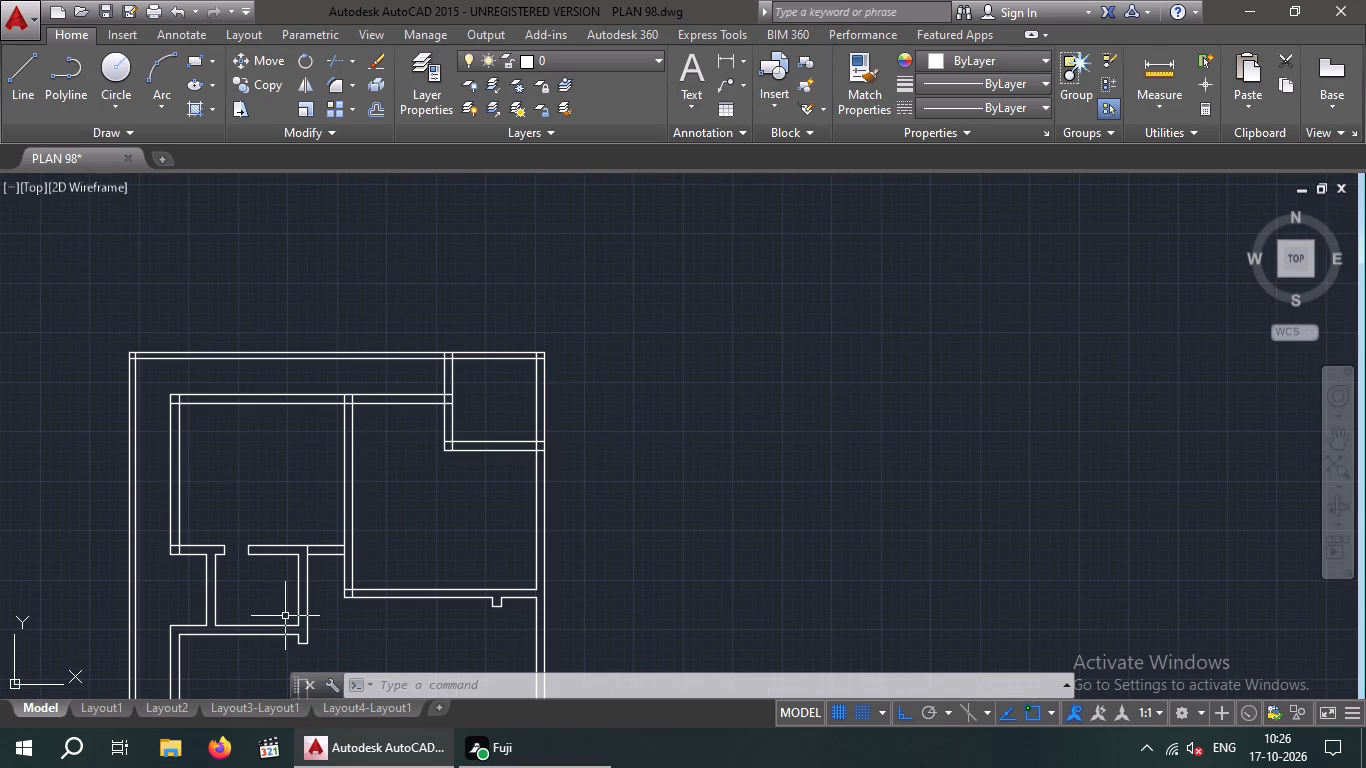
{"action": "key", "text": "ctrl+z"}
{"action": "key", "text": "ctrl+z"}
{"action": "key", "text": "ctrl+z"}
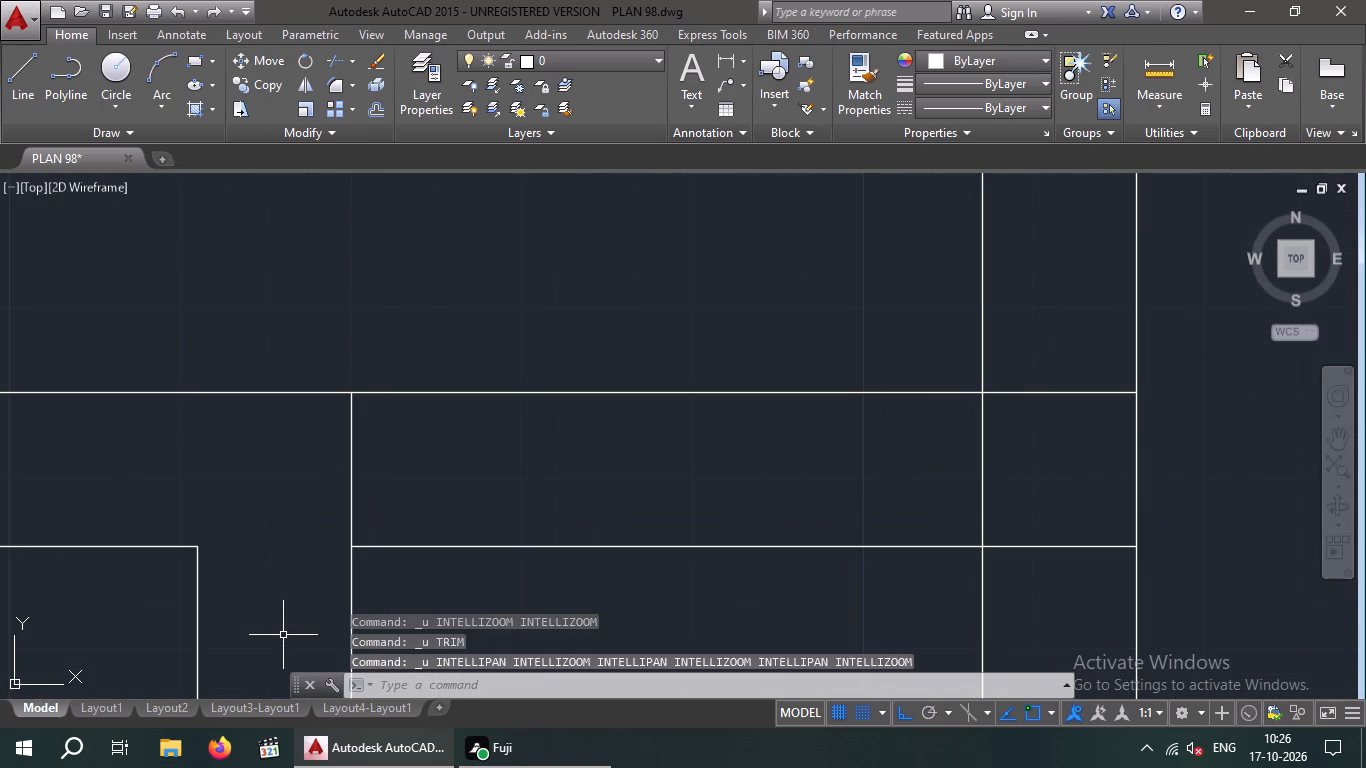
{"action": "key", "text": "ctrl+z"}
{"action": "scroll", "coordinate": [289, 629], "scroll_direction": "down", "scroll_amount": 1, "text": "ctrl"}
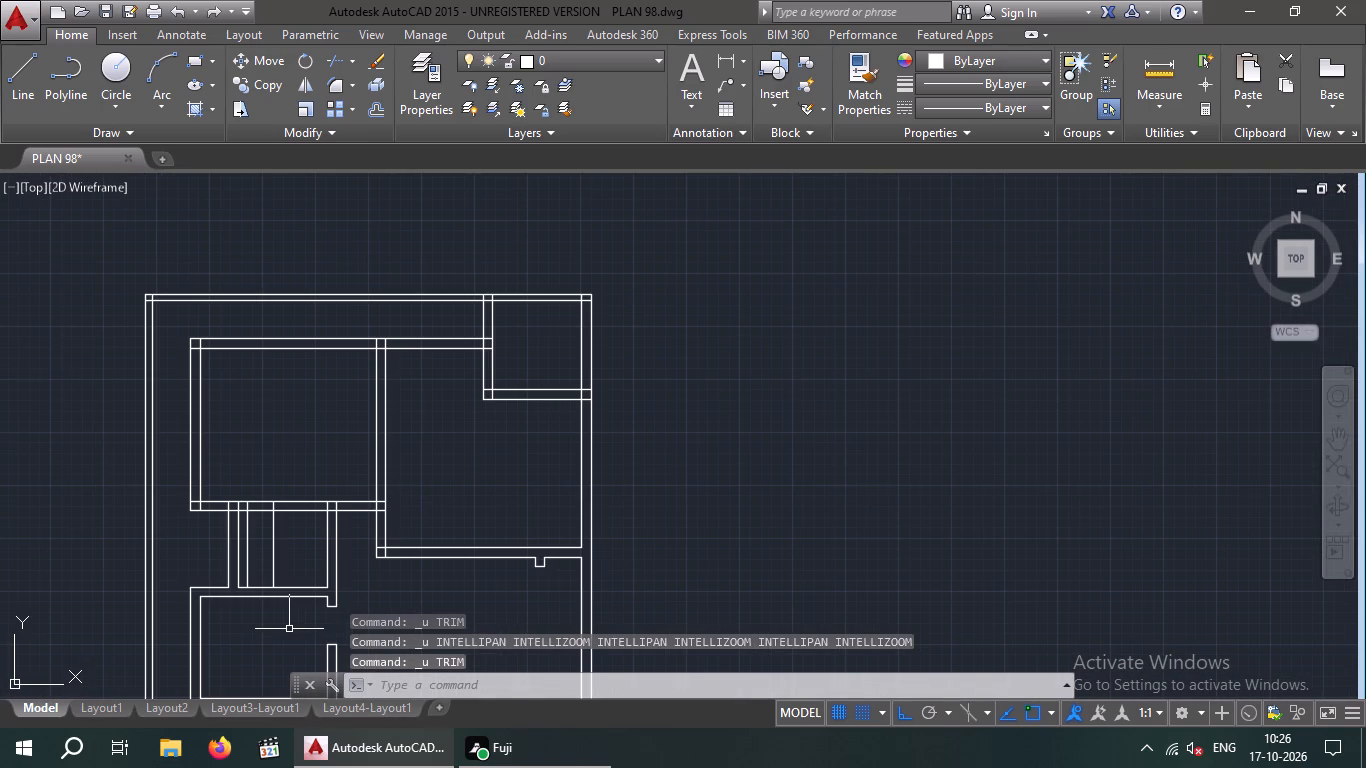
Undo the two offset lines inside the small upper room.
{"action": "key", "text": "ctrl+z"}
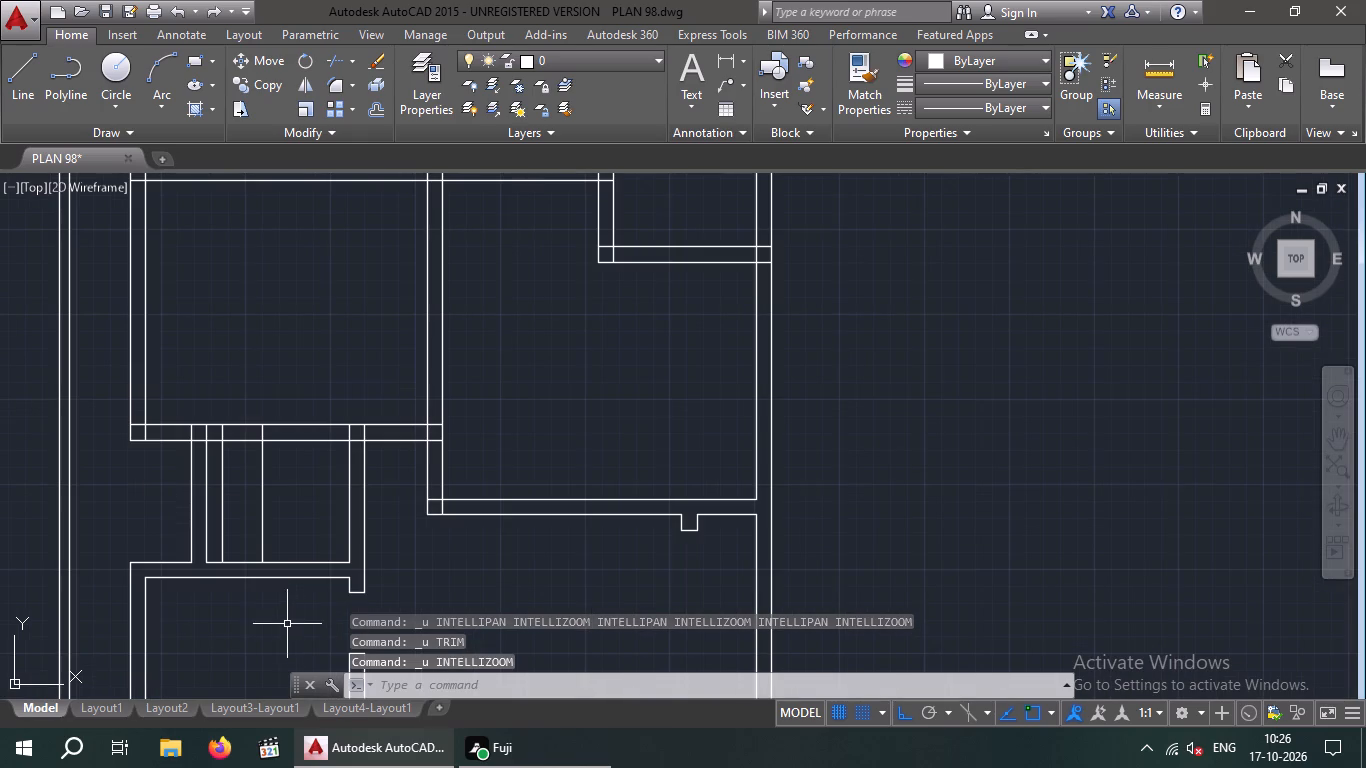
{"action": "key", "text": "ctrl+z"}
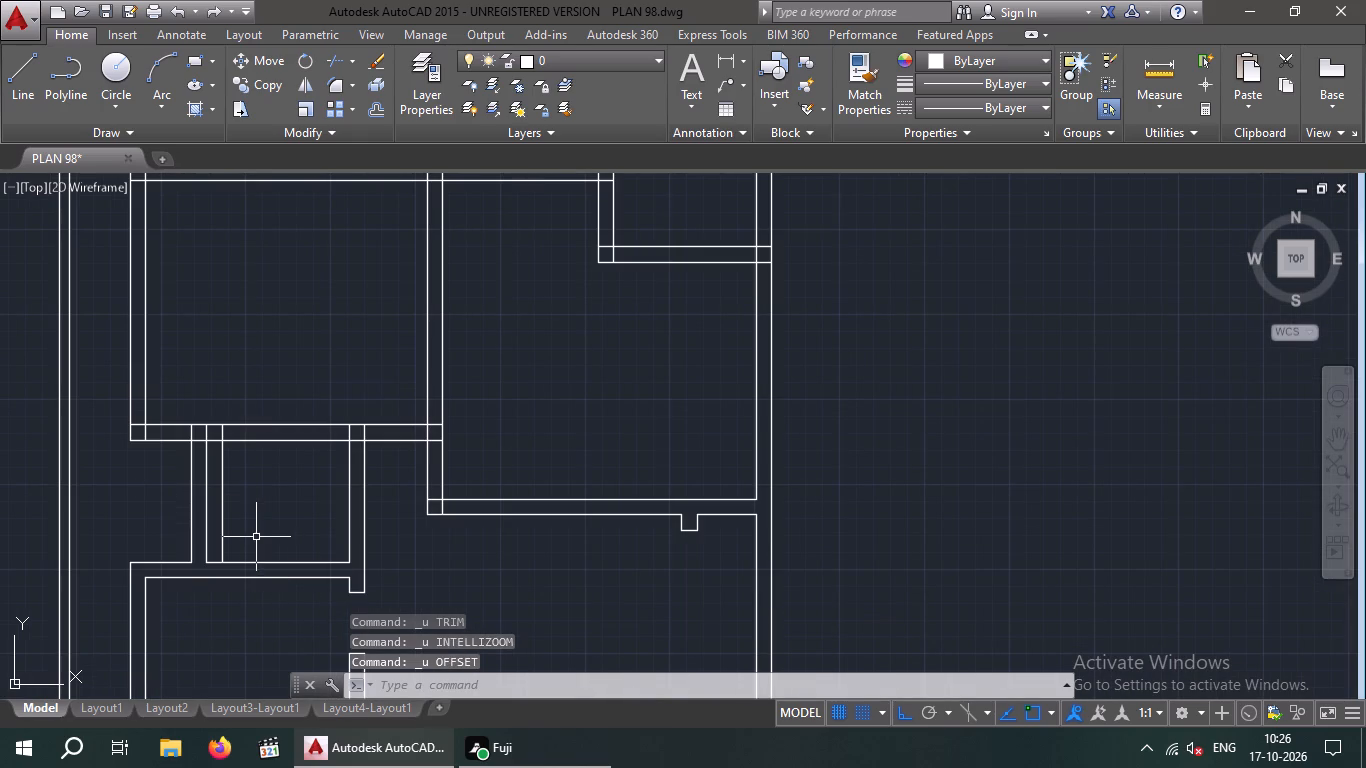
{"action": "key", "text": "ctrl+z"}
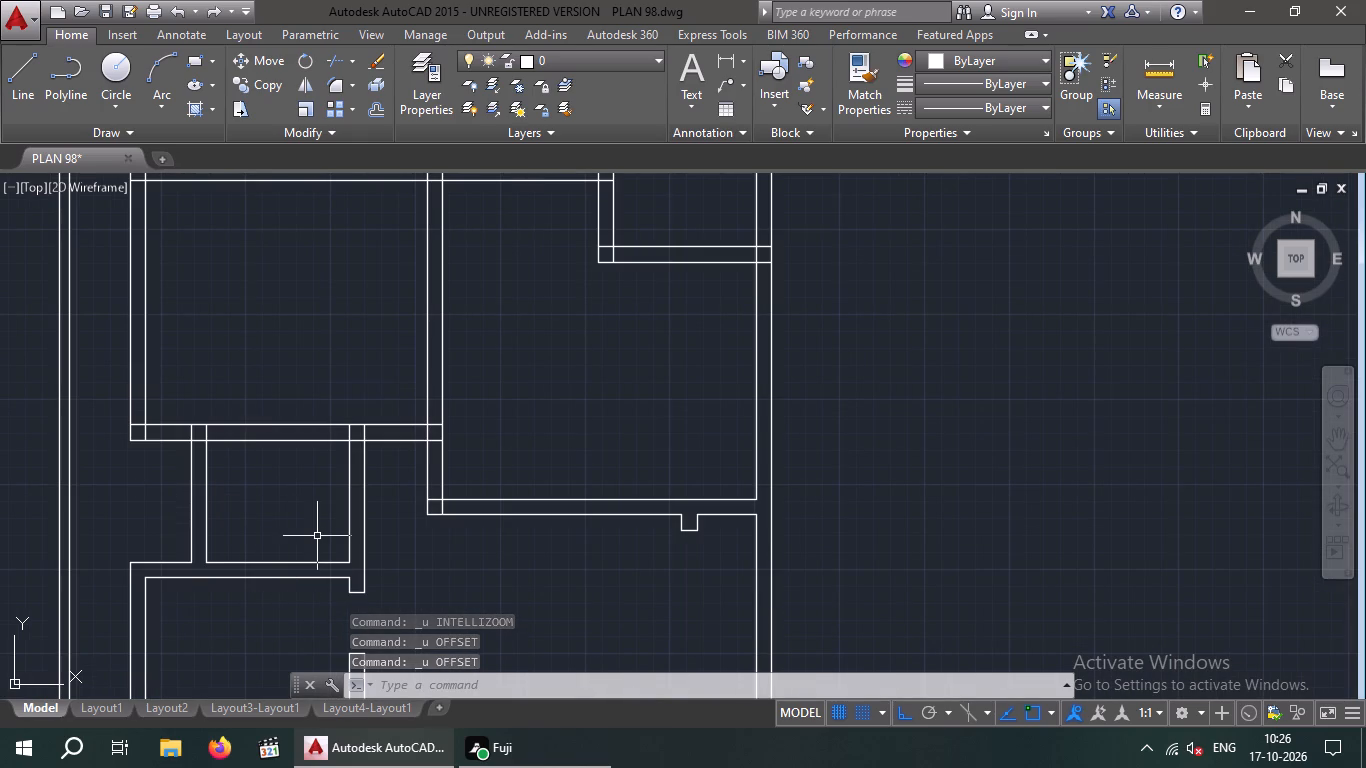
Extend both lines of the wall below the small upper room to the outer line of its right wall.
{"action": "scroll", "coordinate": [341, 526], "scroll_direction": "down", "scroll_amount": 1}
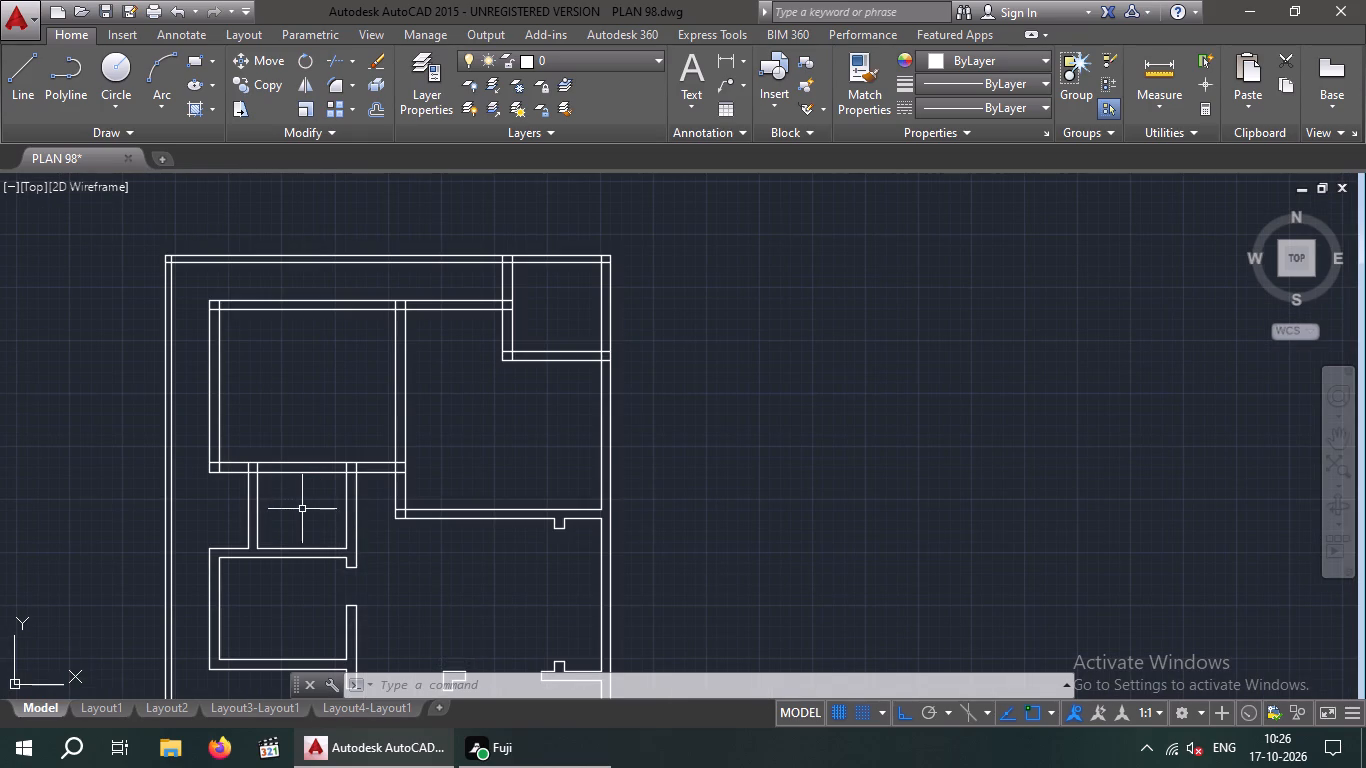
{"action": "scroll", "coordinate": [359, 518], "scroll_direction": "up", "scroll_amount": 2}
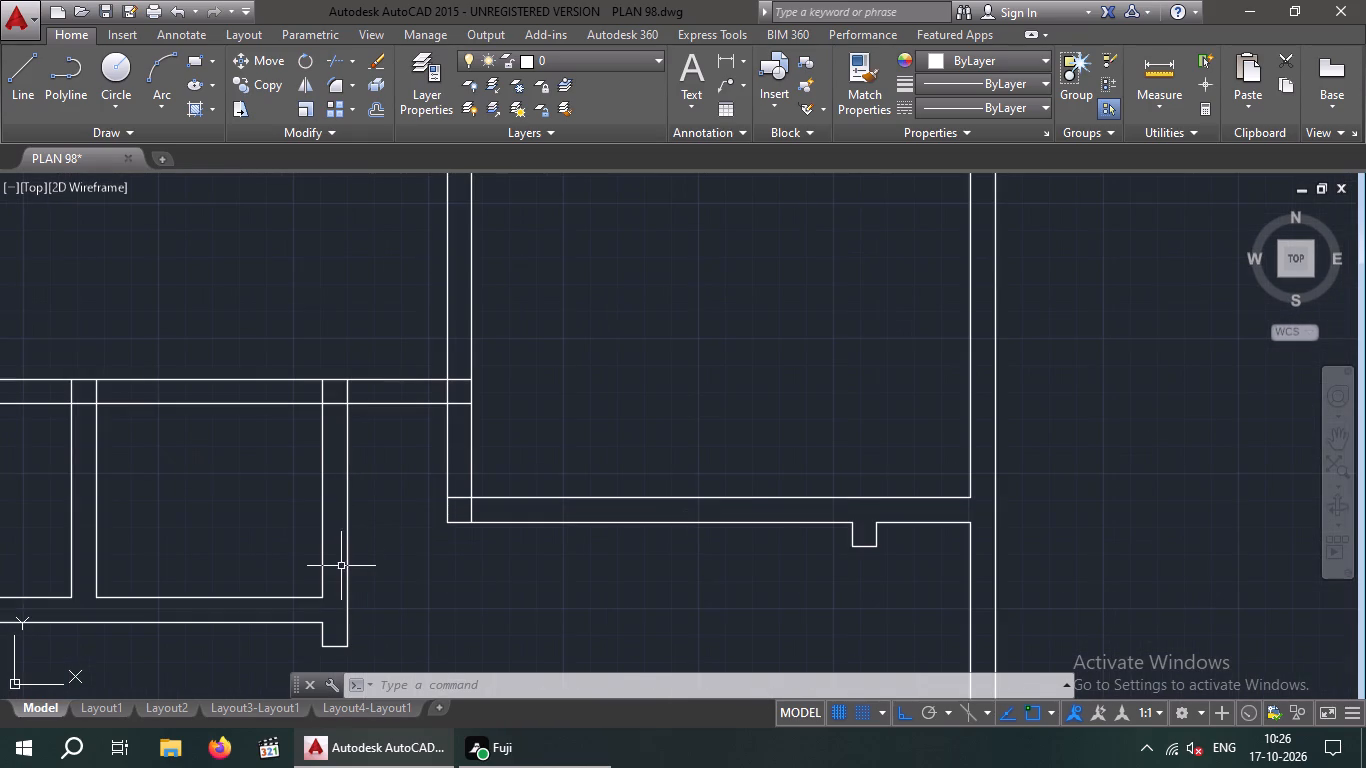
{"action": "key", "text": "Escape"}
{"action": "key", "text": "Escape"}
{"action": "key", "text": "e"}
{"action": "key", "text": "x"}
{"action": "key", "text": "space"}
{"action": "key", "text": "space"}
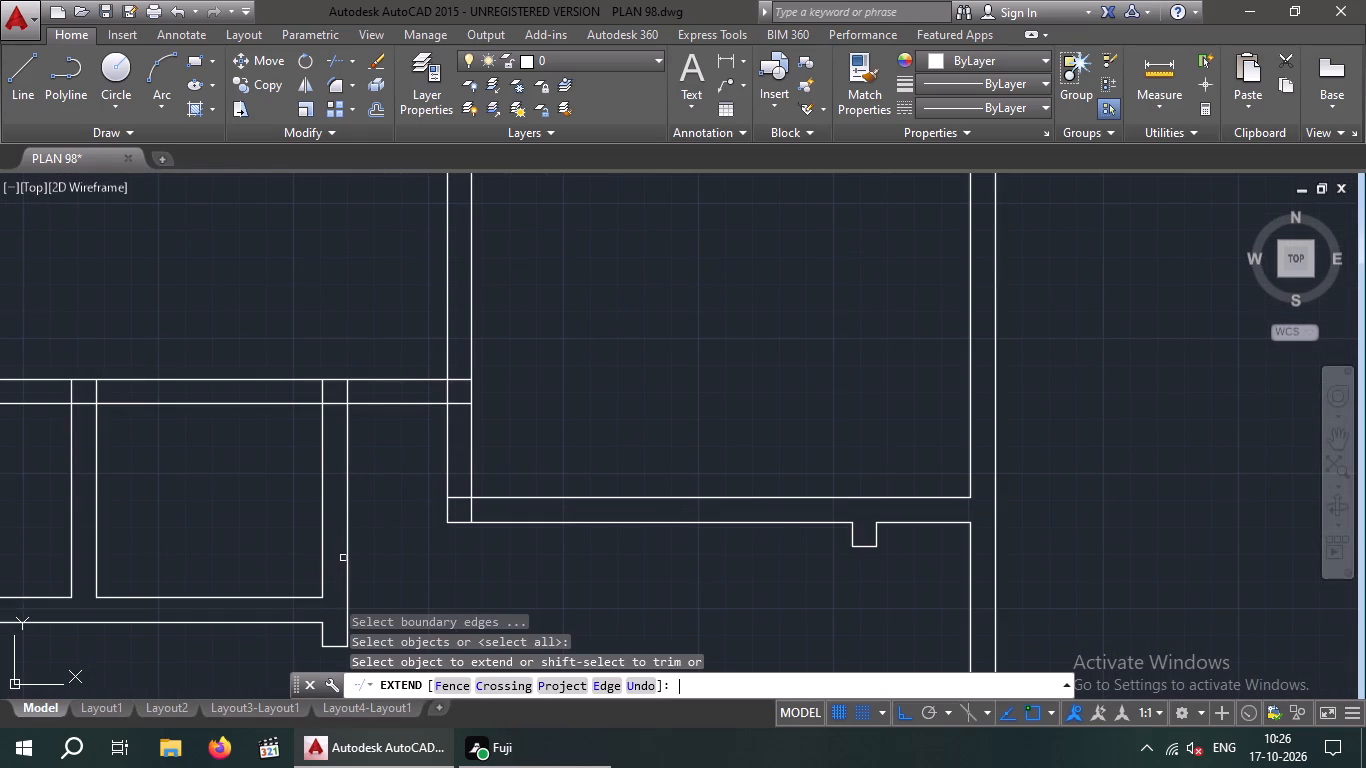
{"action": "left_click_drag", "start_coordinate": [292, 637], "coordinate": [278, 630]}
{"action": "left_click", "coordinate": [251, 547]}
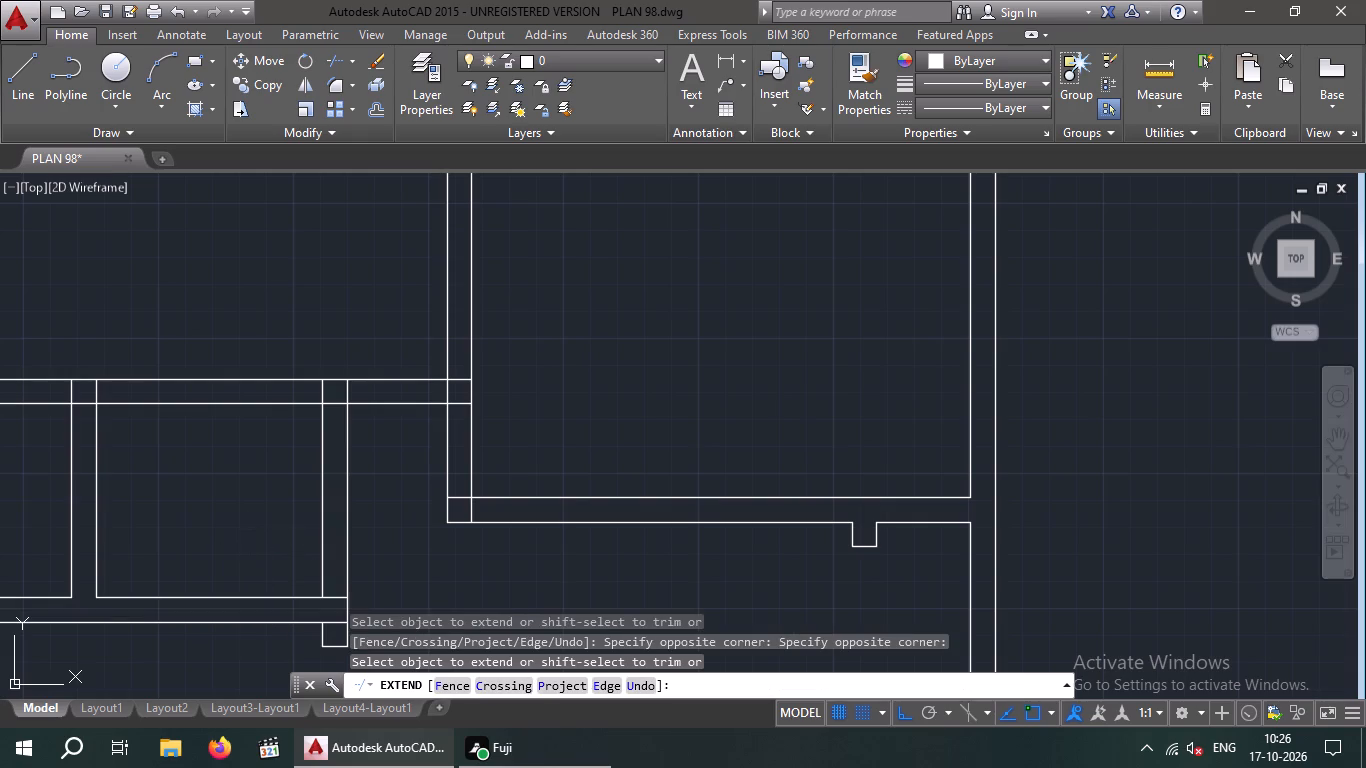
{"action": "scroll", "coordinate": [296, 540], "scroll_direction": "down", "scroll_amount": 3}
{"action": "scroll", "coordinate": [313, 550], "scroll_direction": "up", "scroll_amount": 3}
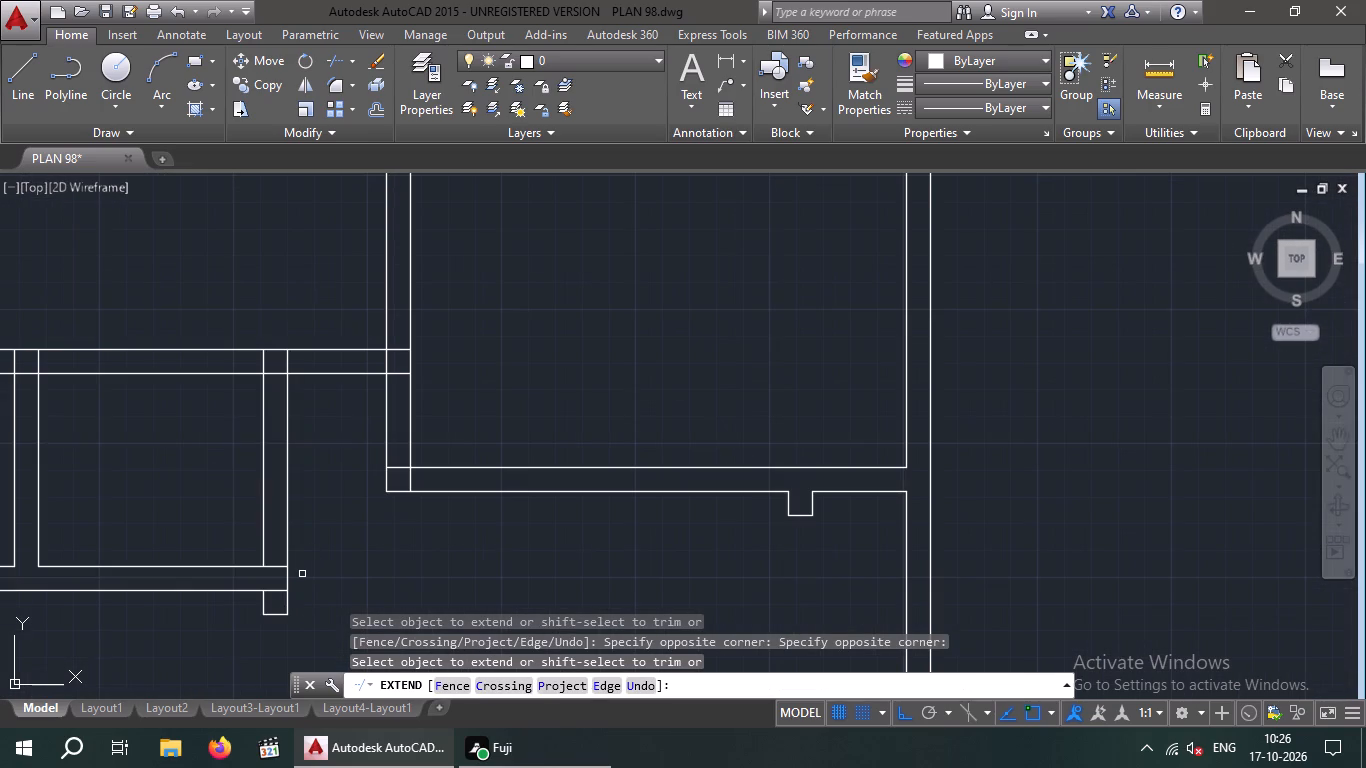
{"action": "key", "text": "Escape"}
{"action": "key", "text": "Escape"}
Trim the lower line's overlap at that wall corner and the small upper room's right wall lines above it.
{"action": "key", "text": "t"}
{"action": "key", "text": "r"}
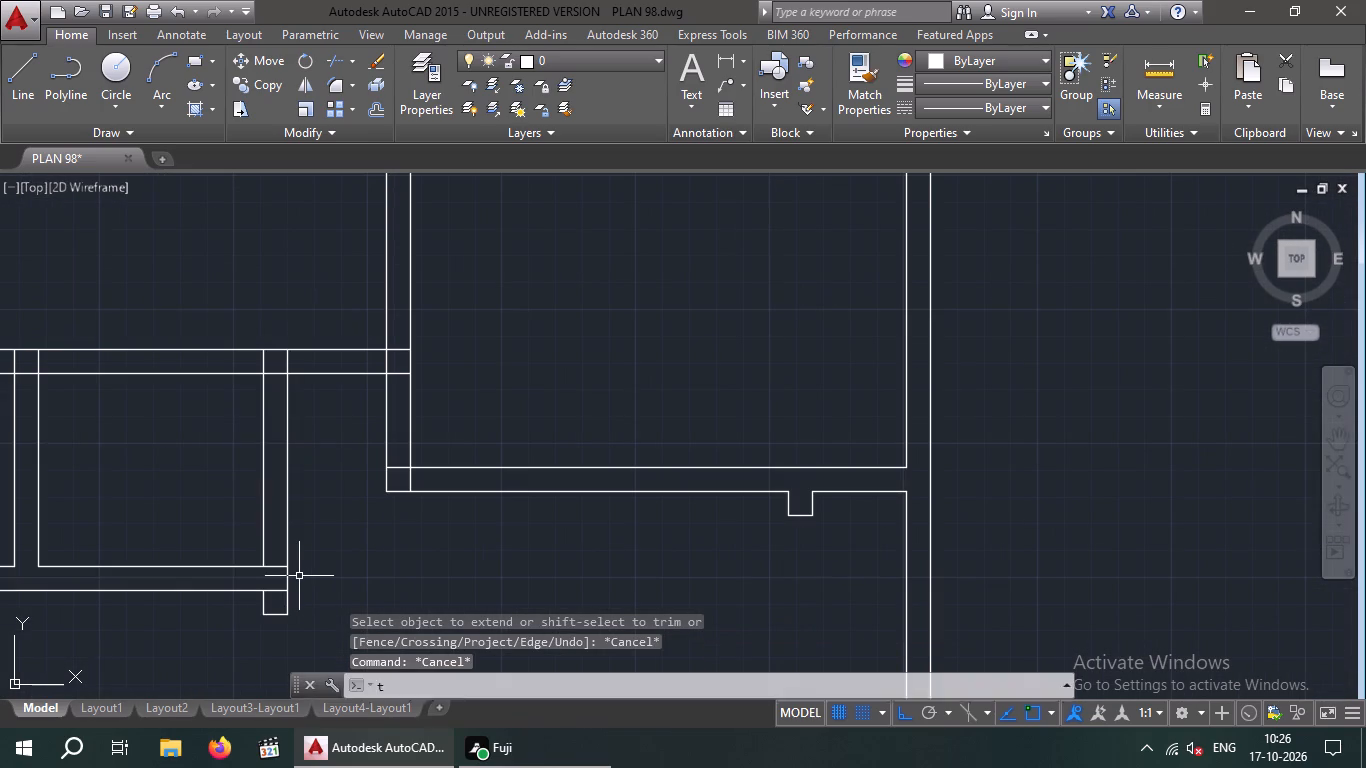
{"action": "key", "text": "space"}
{"action": "key", "text": "space"}
{"action": "scroll", "coordinate": [274, 599], "scroll_direction": "up", "scroll_amount": 3}
{"action": "left_click_drag", "start_coordinate": [276, 598], "coordinate": [265, 570]}
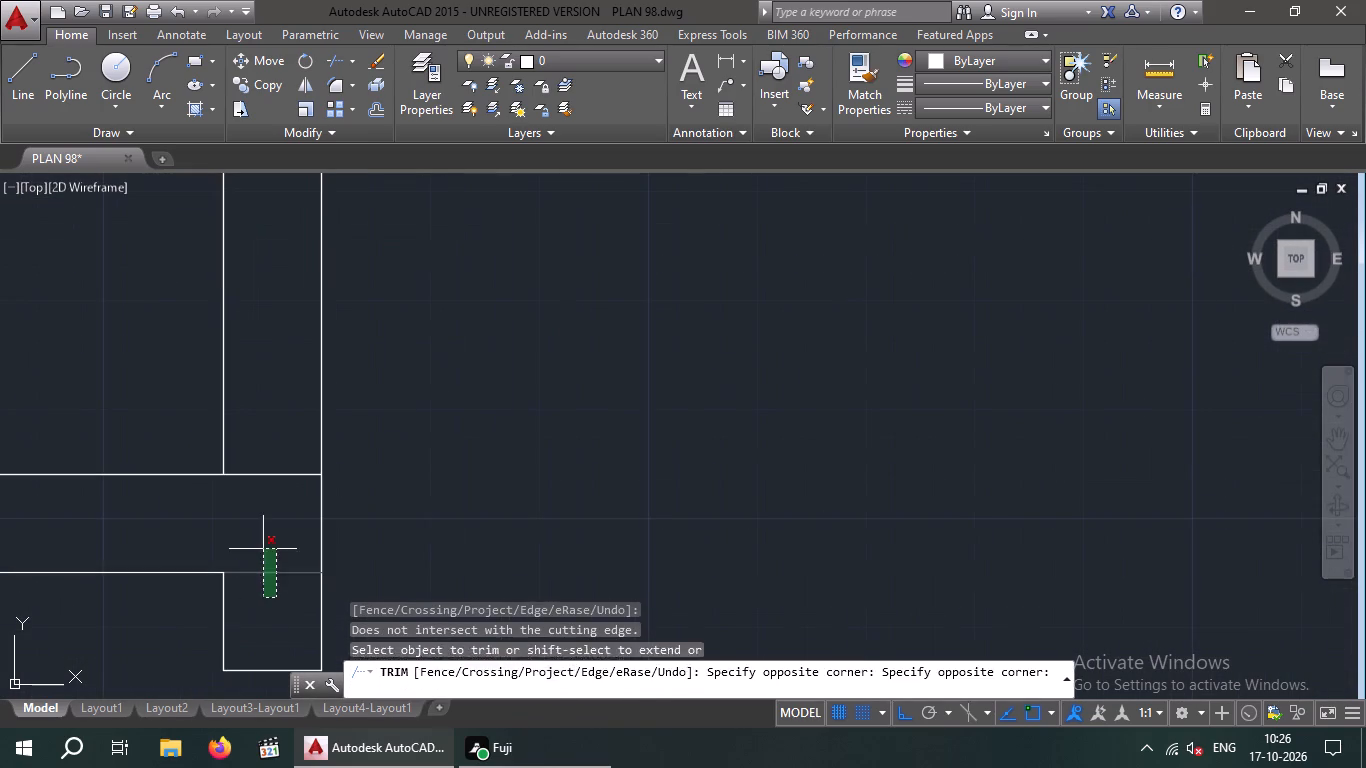
{"action": "left_click", "coordinate": [263, 549]}
{"action": "scroll", "coordinate": [264, 553], "scroll_direction": "down", "scroll_amount": 2}
{"action": "left_click_drag", "start_coordinate": [351, 370], "coordinate": [269, 430]}
{"action": "left_click", "coordinate": [191, 461]}
{"action": "key", "text": "Escape"}
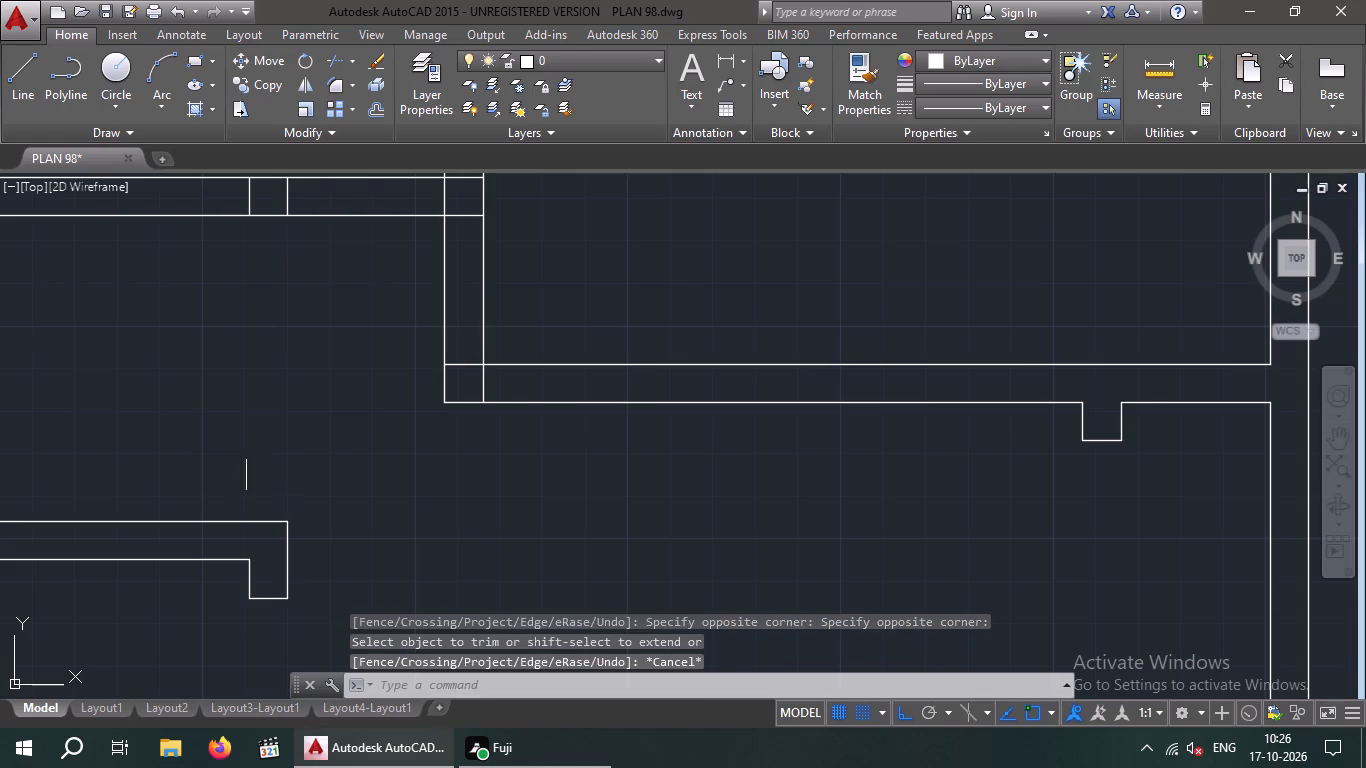
Delete the two leftover right wall pieces inside the upper-left room's bottom wall.
{"action": "scroll", "coordinate": [273, 434], "scroll_direction": "down", "scroll_amount": 1}
{"action": "middle_click_drag", "start_coordinate": [275, 440], "coordinate": [299, 569]}
{"action": "scroll", "coordinate": [275, 492], "scroll_direction": "up", "scroll_amount": 2}
{"action": "middle_click_drag", "start_coordinate": [290, 502], "coordinate": [306, 596]}
{"action": "scroll", "coordinate": [339, 541], "scroll_direction": "down", "scroll_amount": 2}
{"action": "key", "text": "Escape"}
{"action": "key", "text": "Escape"}
{"action": "scroll", "coordinate": [345, 495], "scroll_direction": "up", "scroll_amount": 3}
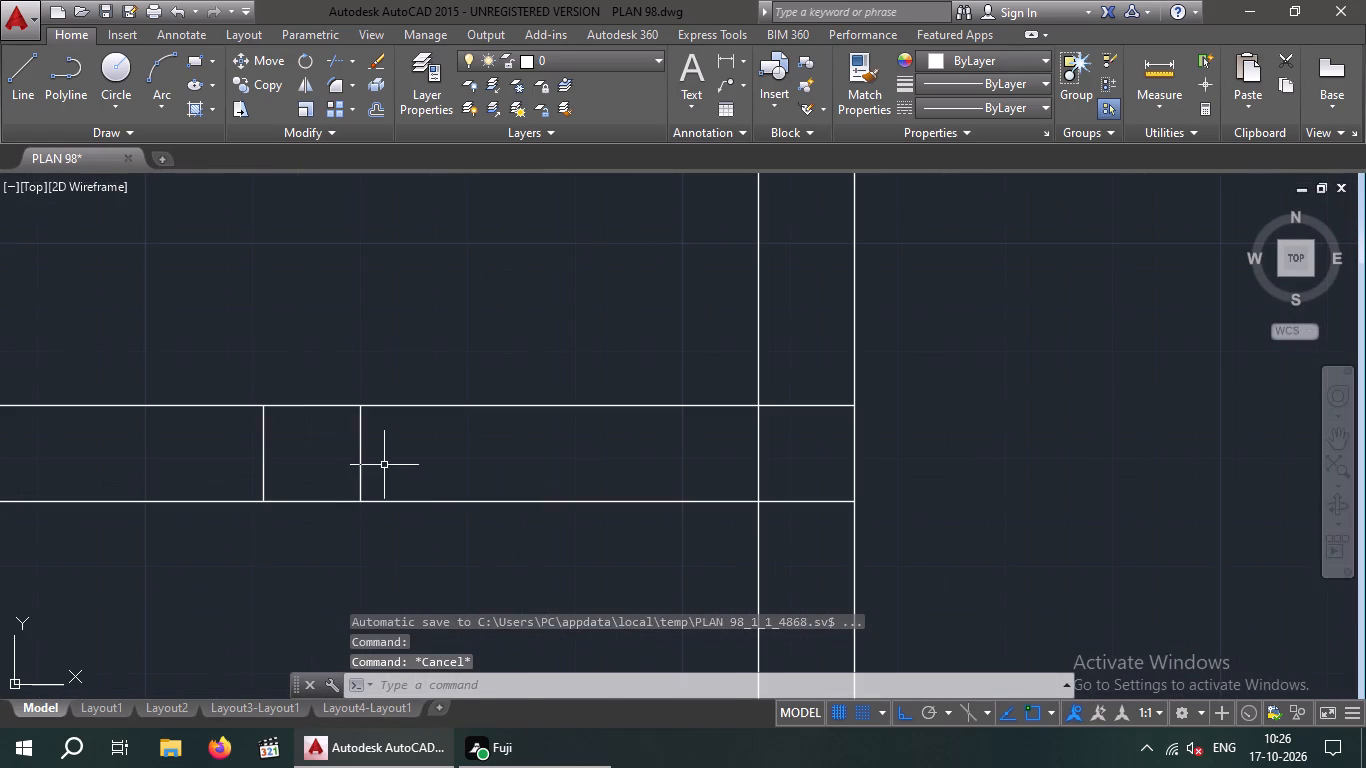
{"action": "left_click_drag", "start_coordinate": [384, 464], "coordinate": [293, 464]}
{"action": "left_click", "coordinate": [217, 467]}
{"action": "key", "text": "Delete"}
Extend the outer top wall line of the room below across the gap at the small room's left wall.
{"action": "scroll", "coordinate": [209, 476], "scroll_direction": "up", "scroll_amount": 1}
{"action": "scroll", "coordinate": [209, 476], "scroll_direction": "down", "scroll_amount": 4}
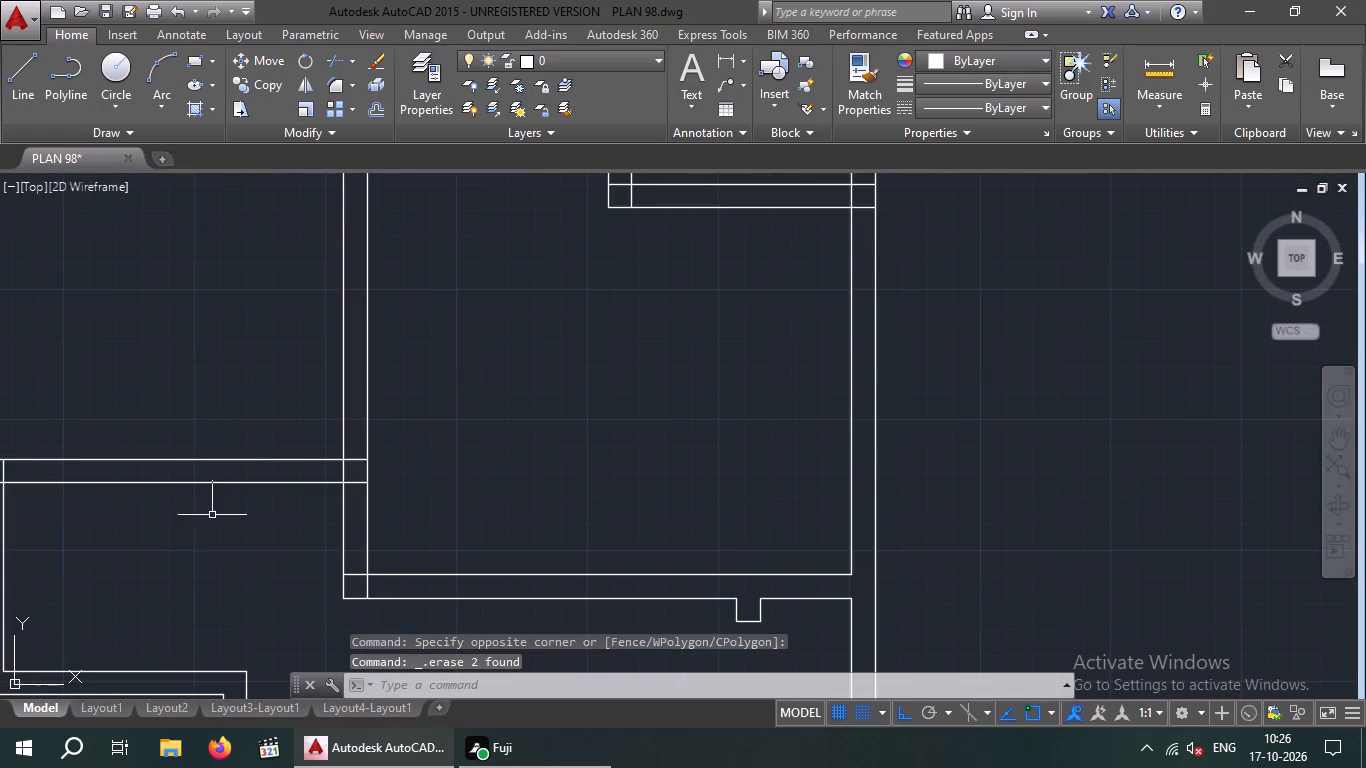
{"action": "middle_click_drag", "start_coordinate": [194, 548], "coordinate": [355, 465]}
{"action": "scroll", "coordinate": [353, 472], "scroll_direction": "down", "scroll_amount": 1}
{"action": "middle_click_drag", "start_coordinate": [277, 493], "coordinate": [399, 469]}
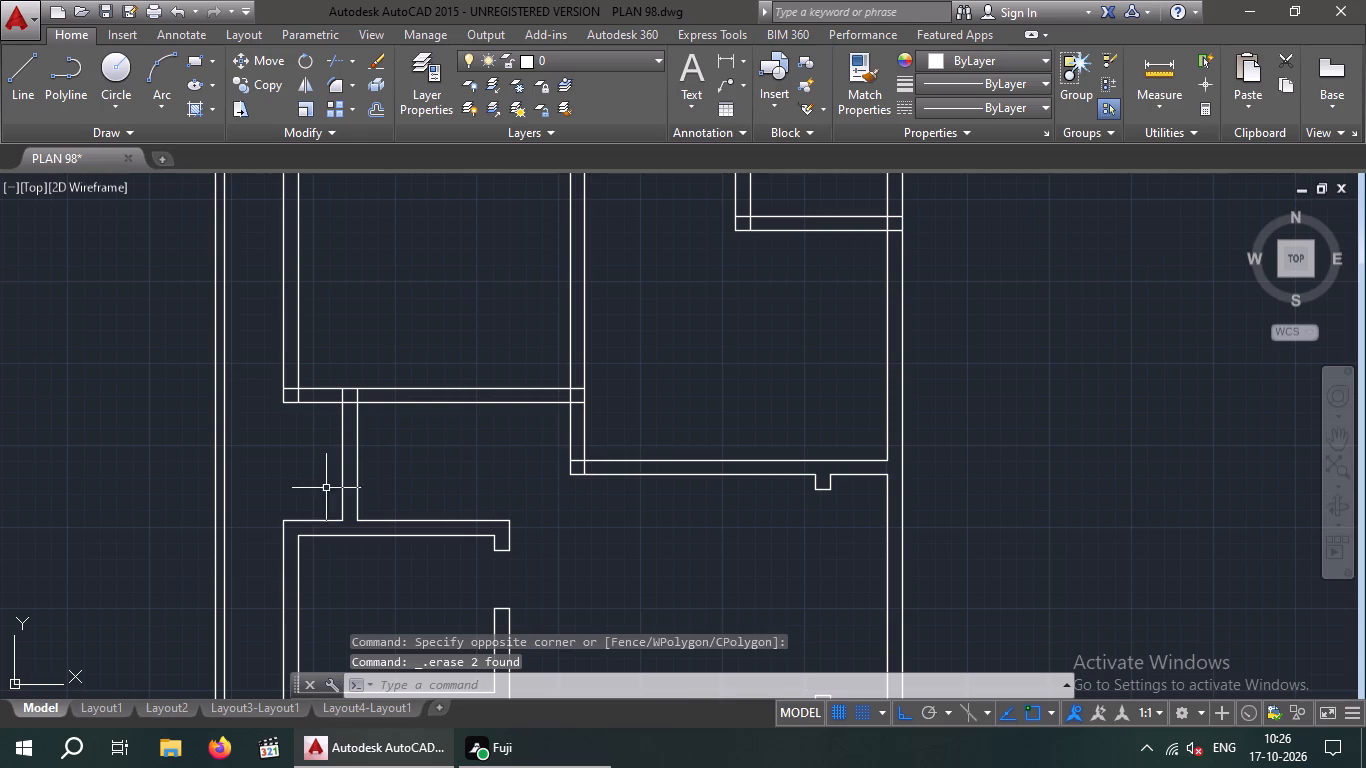
{"action": "key", "text": "e"}
{"action": "key", "text": "x"}
{"action": "key", "text": "space"}
{"action": "key", "text": "space"}
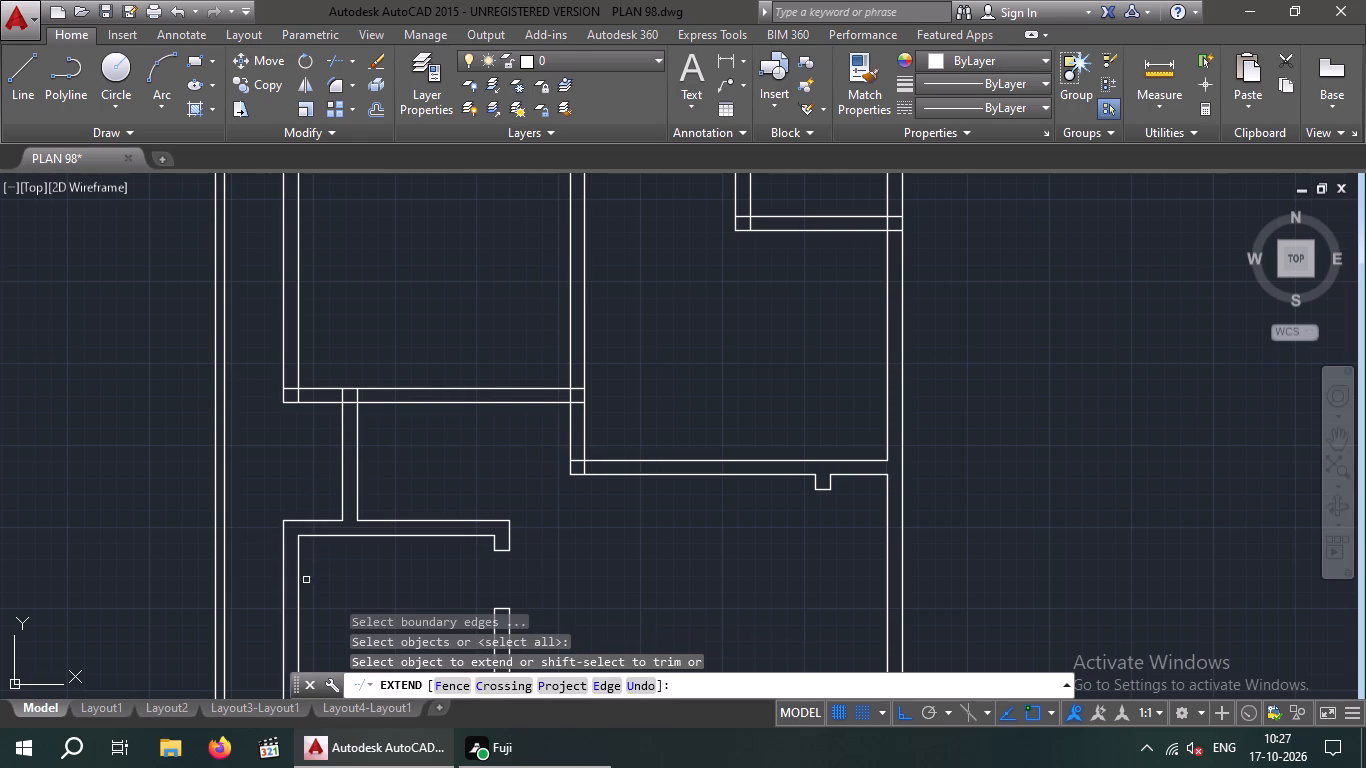
{"action": "left_click", "coordinate": [376, 520]}
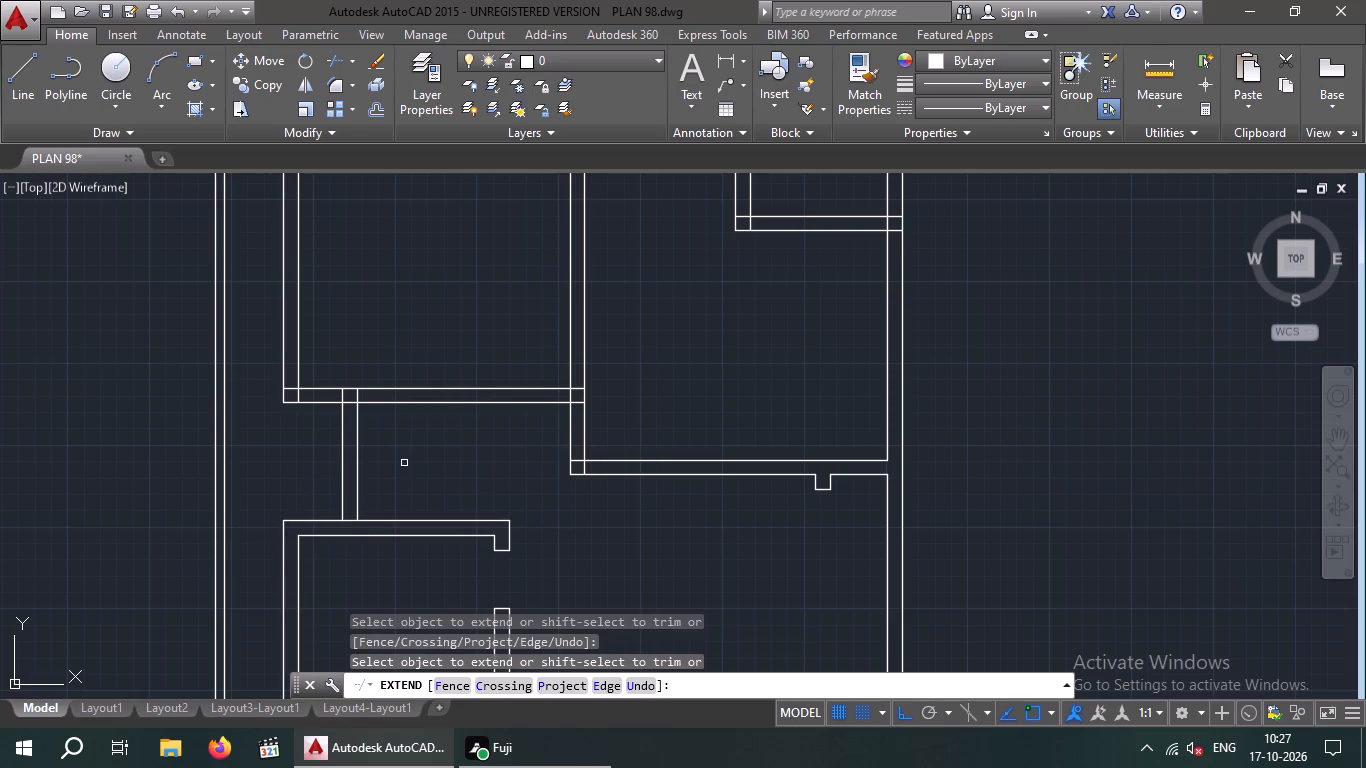
{"action": "key", "text": "Escape"}
Delete the two lines of the small upper room's remaining left wall.
{"action": "left_click_drag", "start_coordinate": [401, 455], "coordinate": [300, 483]}
{"action": "left_click", "coordinate": [296, 483]}
{"action": "key", "text": "Delete"}
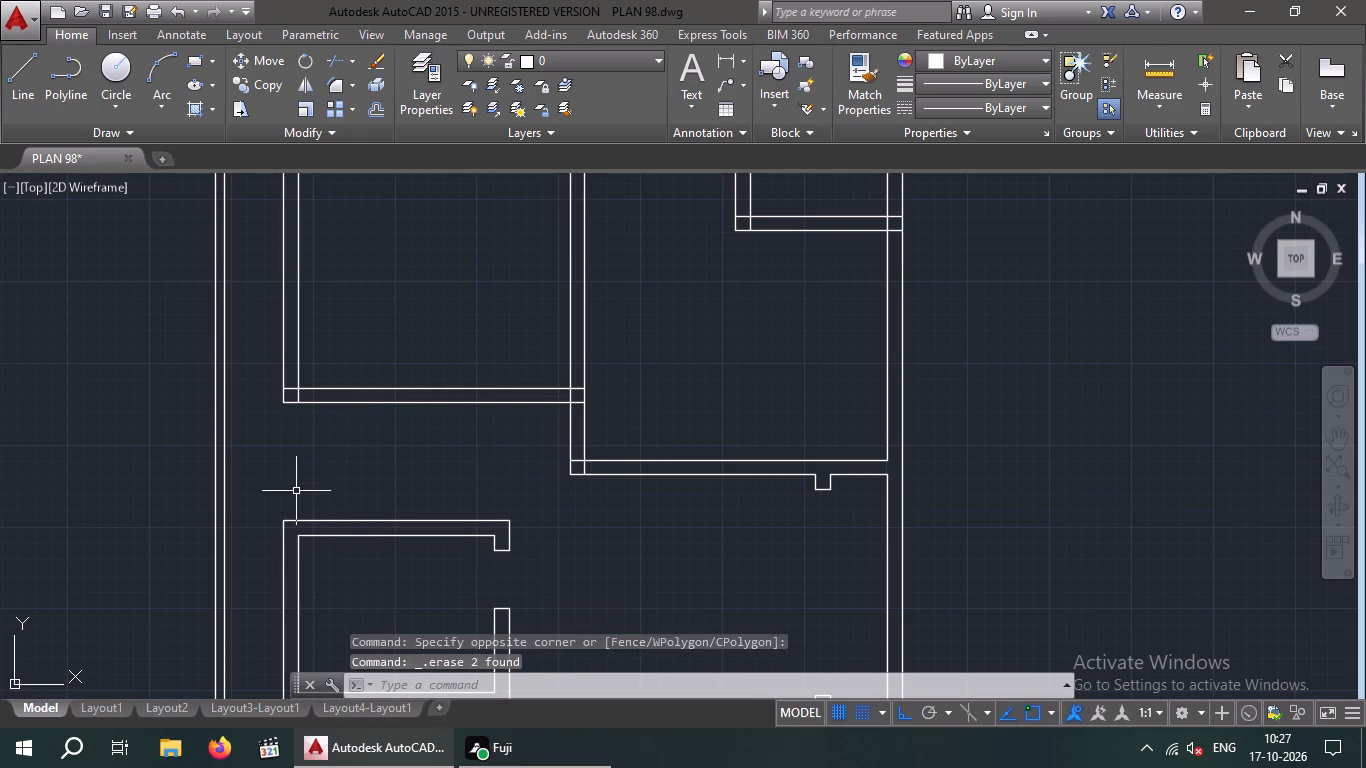
{"action": "middle_click_drag", "start_coordinate": [361, 478], "coordinate": [321, 503]}
{"action": "key", "text": "Escape"}
{"action": "key", "text": "Escape"}
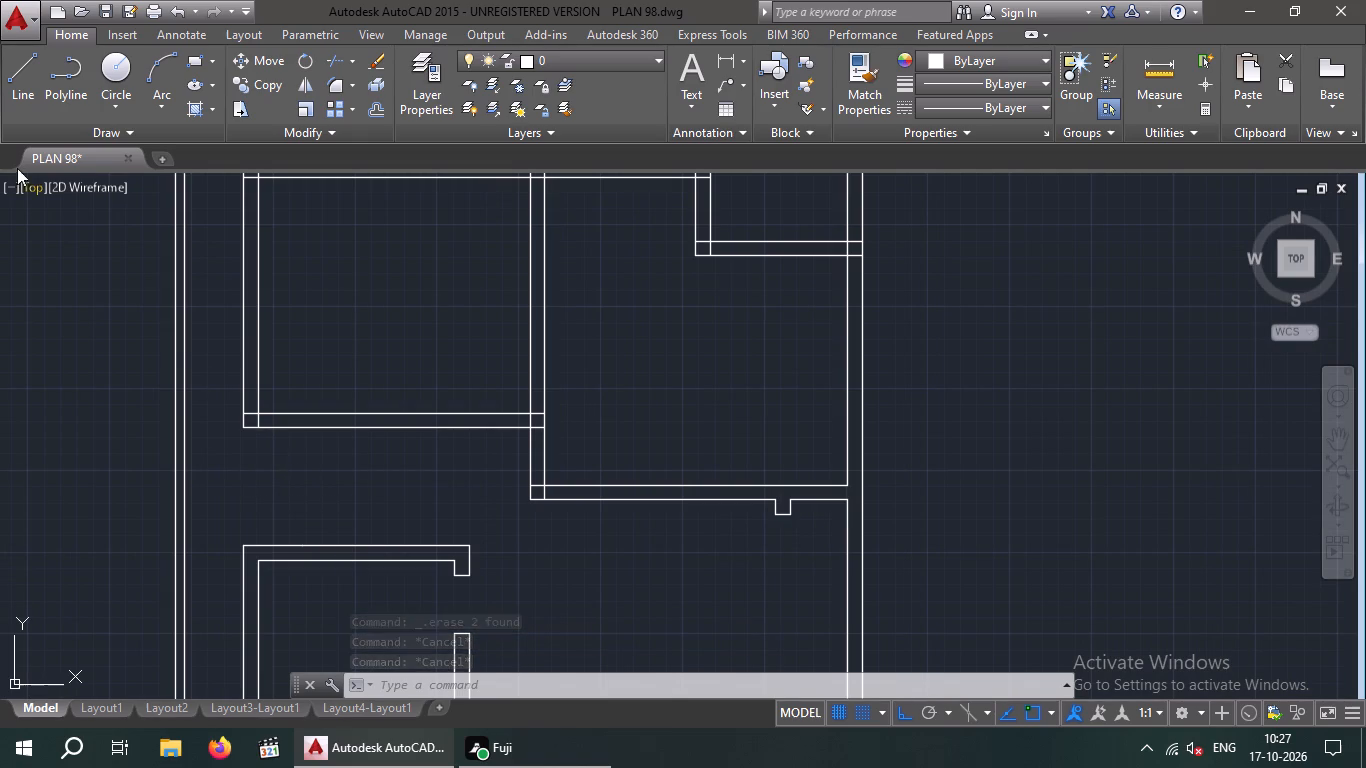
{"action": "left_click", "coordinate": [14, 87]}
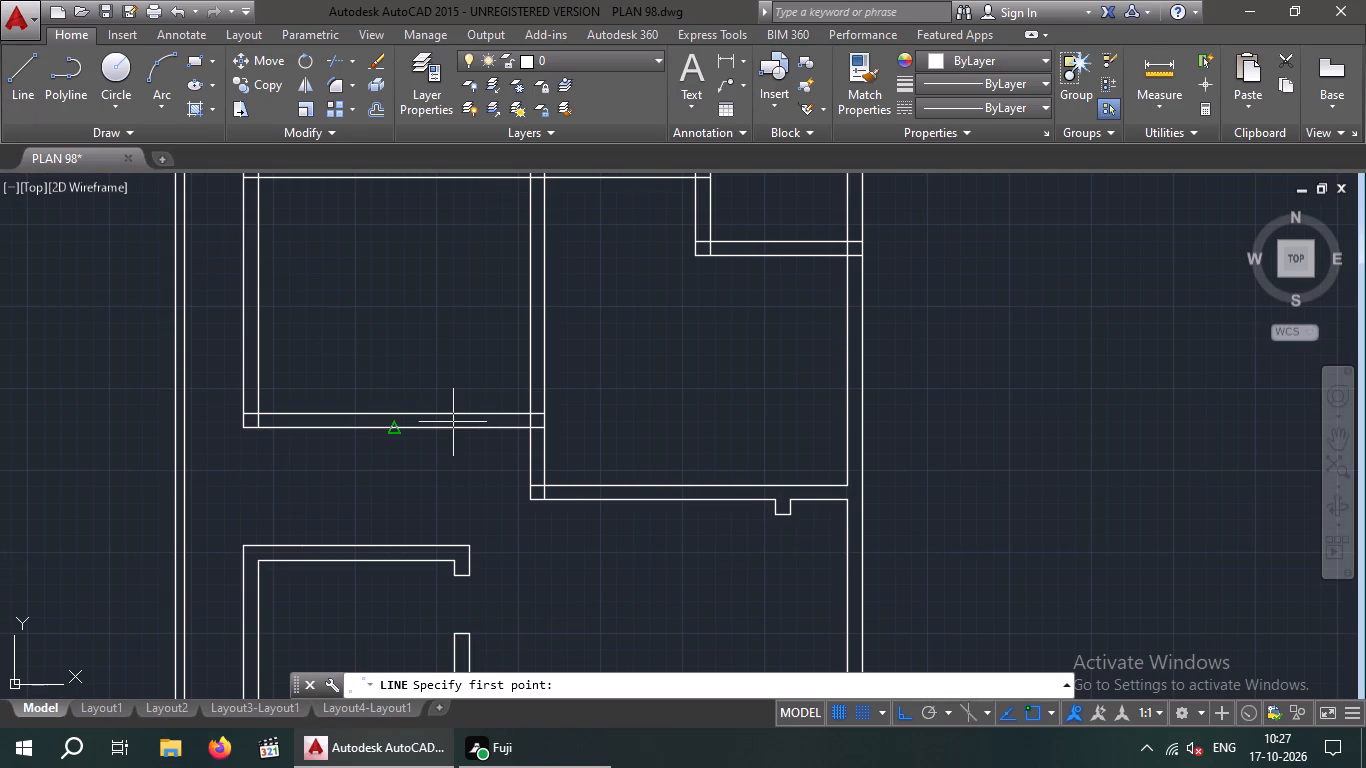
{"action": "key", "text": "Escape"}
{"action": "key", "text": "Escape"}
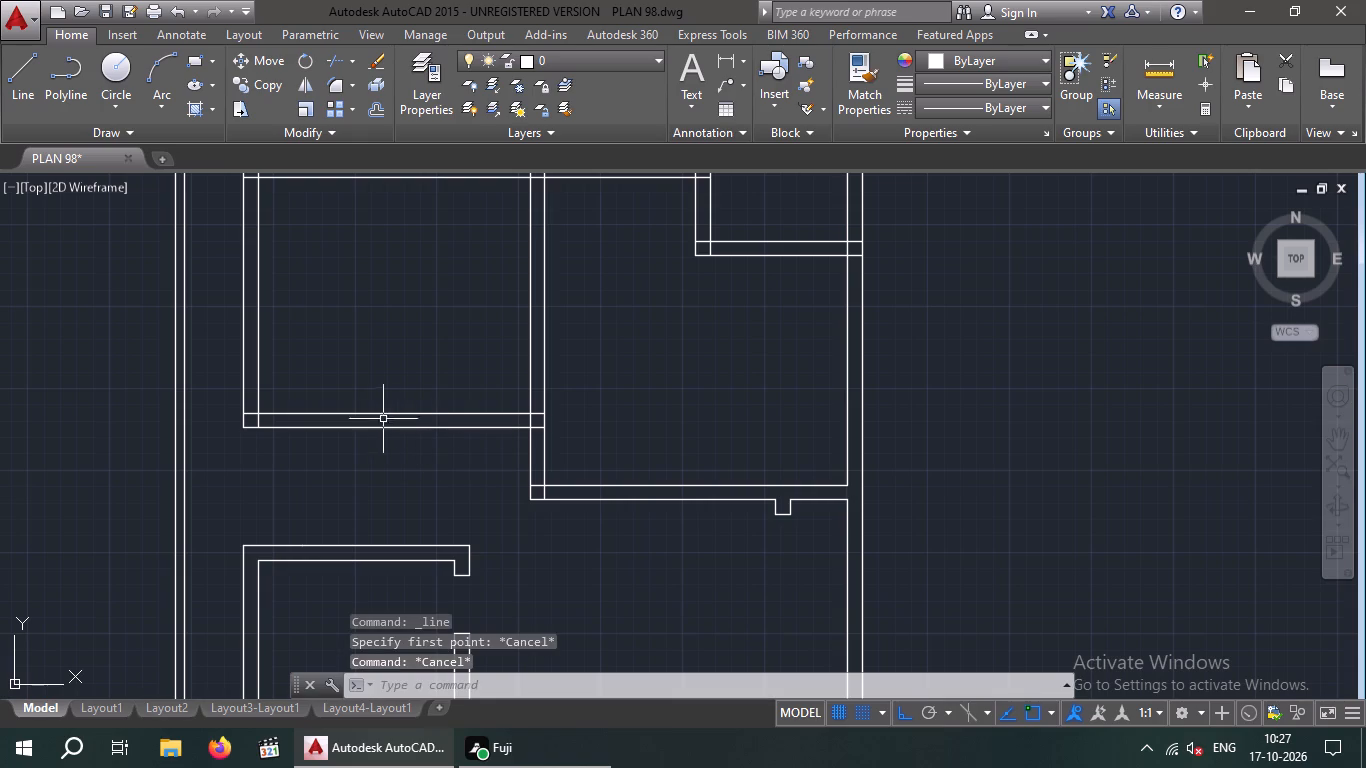
Offset the left line of the wall between the two large upper rooms 6" into the upper-left room.
{"action": "key", "text": "o"}
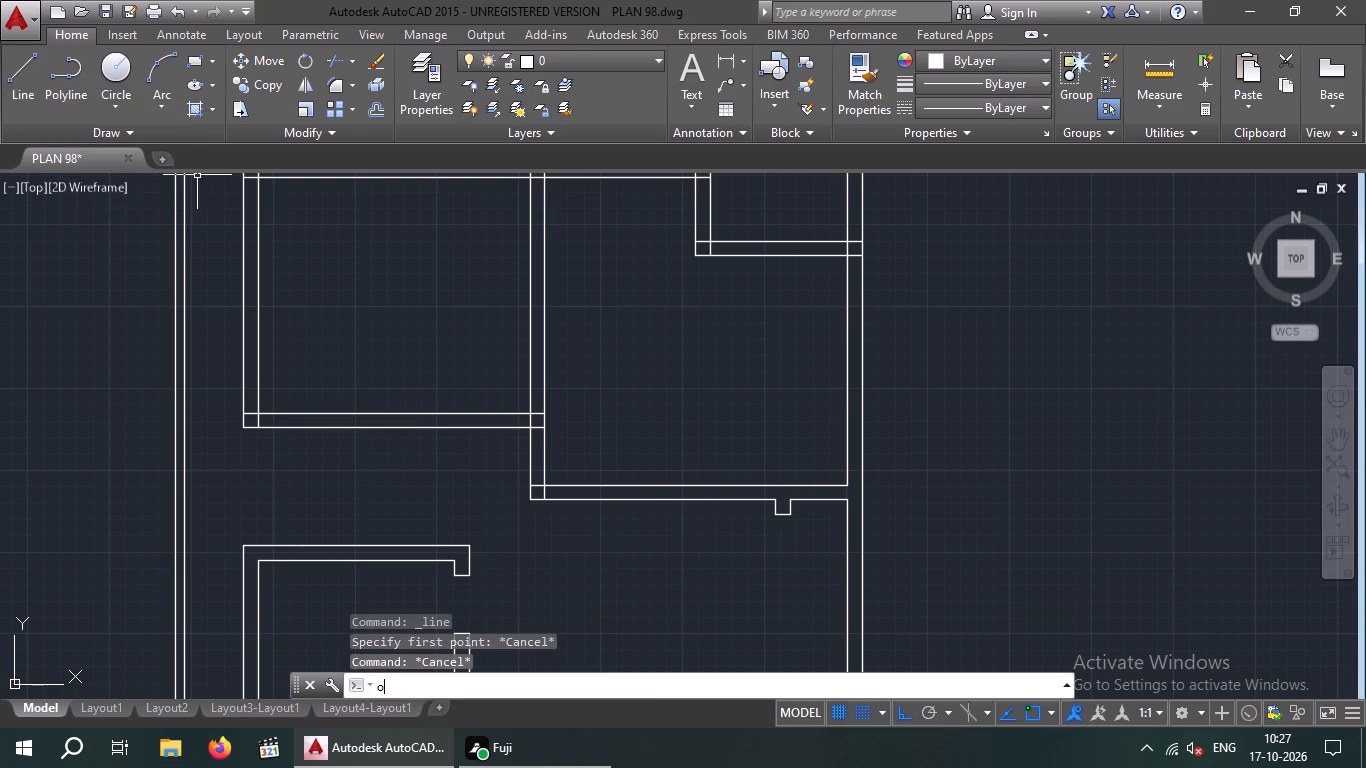
{"action": "key", "text": "Return"}
{"action": "key", "text": "6"}
{"action": "key", "text": "shift+quotedbl"}
{"action": "key", "text": "Return"}
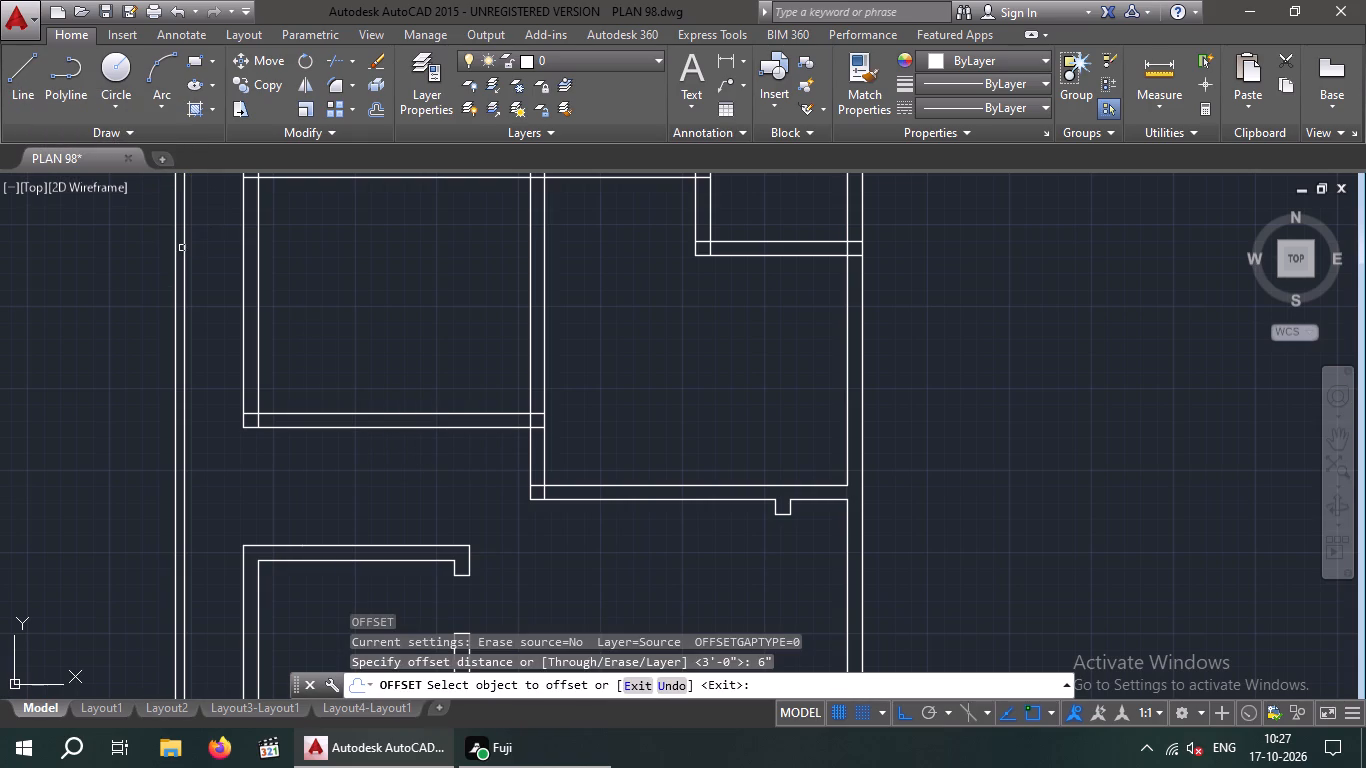
{"action": "scroll", "coordinate": [493, 374], "scroll_direction": "up", "scroll_amount": 2}
{"action": "left_click_drag", "start_coordinate": [583, 360], "coordinate": [546, 361]}
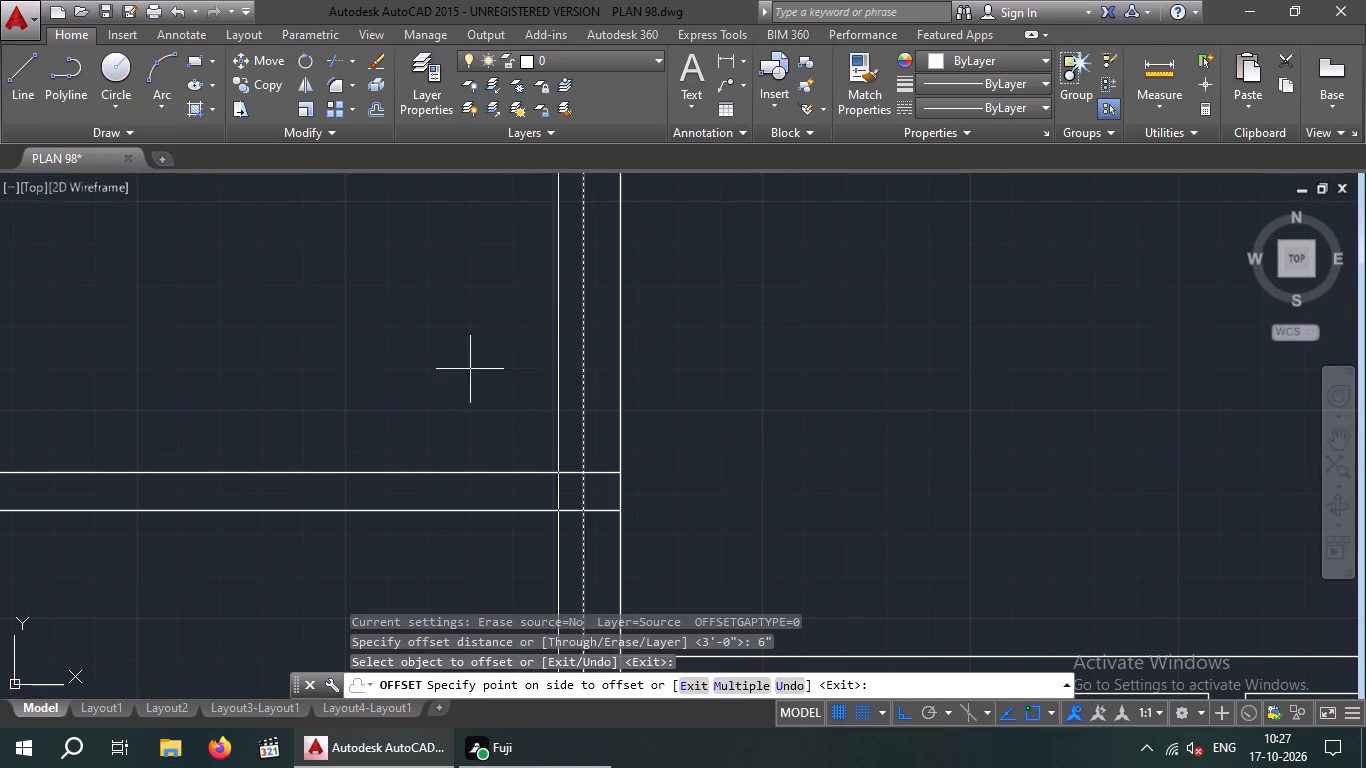
{"action": "left_click", "coordinate": [466, 361]}
{"action": "key", "text": "Escape"}
{"action": "key", "text": "Escape"}
Offset the new line 3' further left to mark the opening's other side.
{"action": "key", "text": "o"}
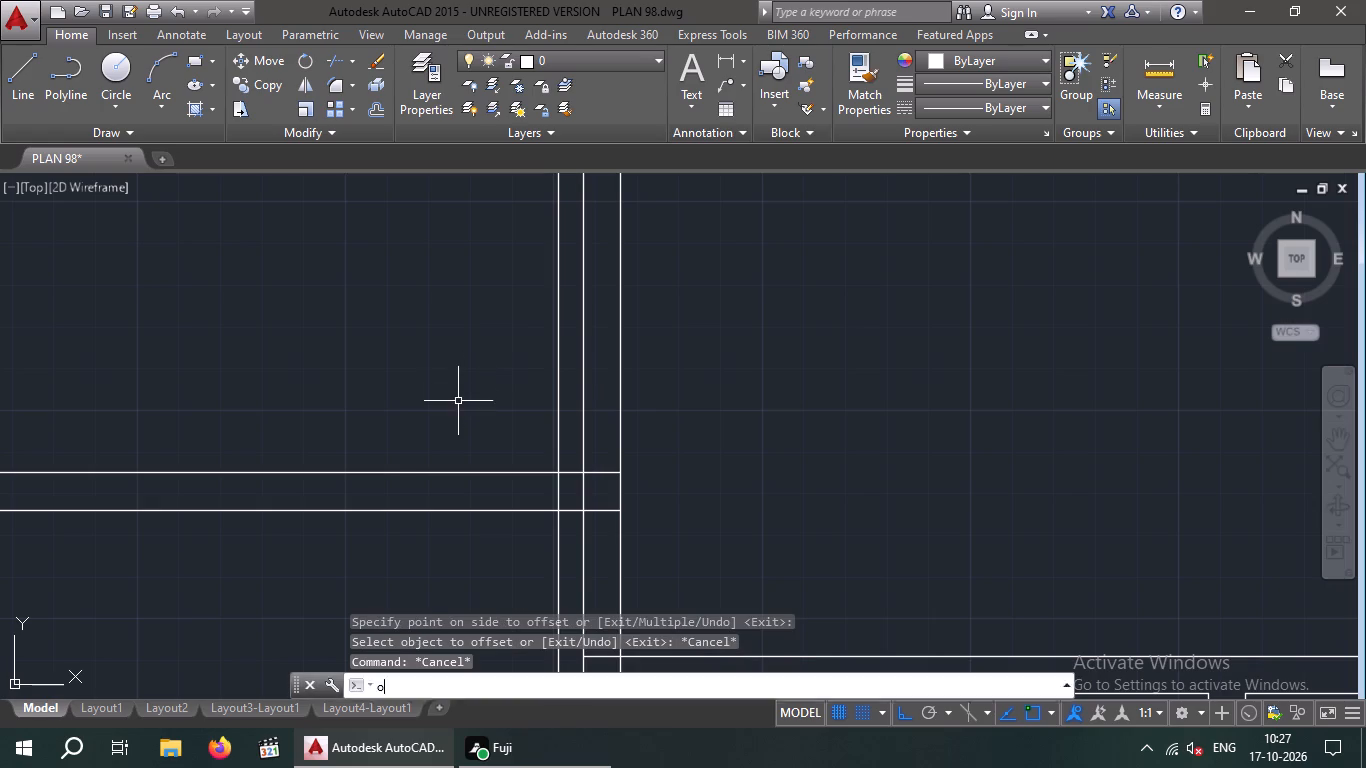
{"action": "key", "text": "Return"}
{"action": "key", "text": "3"}
{"action": "key", "text": "apostrophe"}
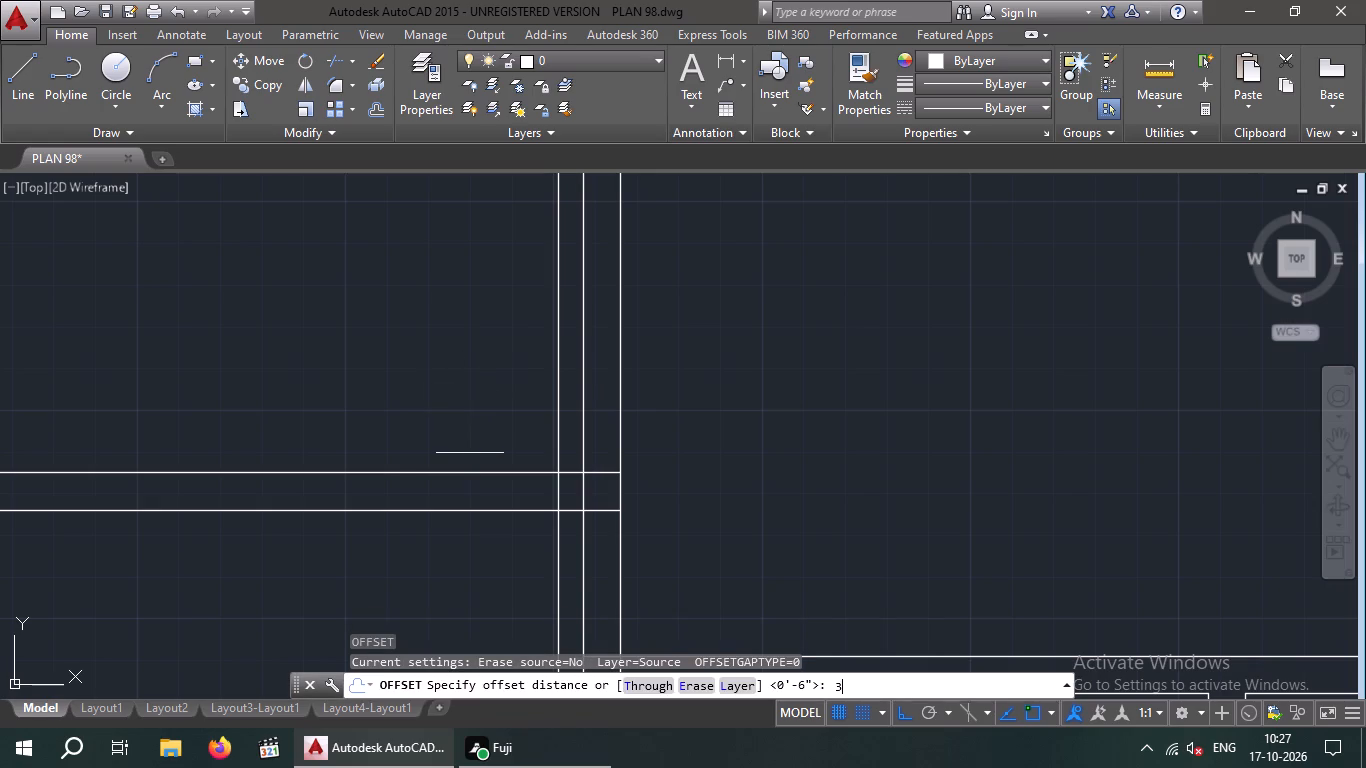
{"action": "key", "text": "Return"}
{"action": "left_click_drag", "start_coordinate": [558, 413], "coordinate": [514, 422]}
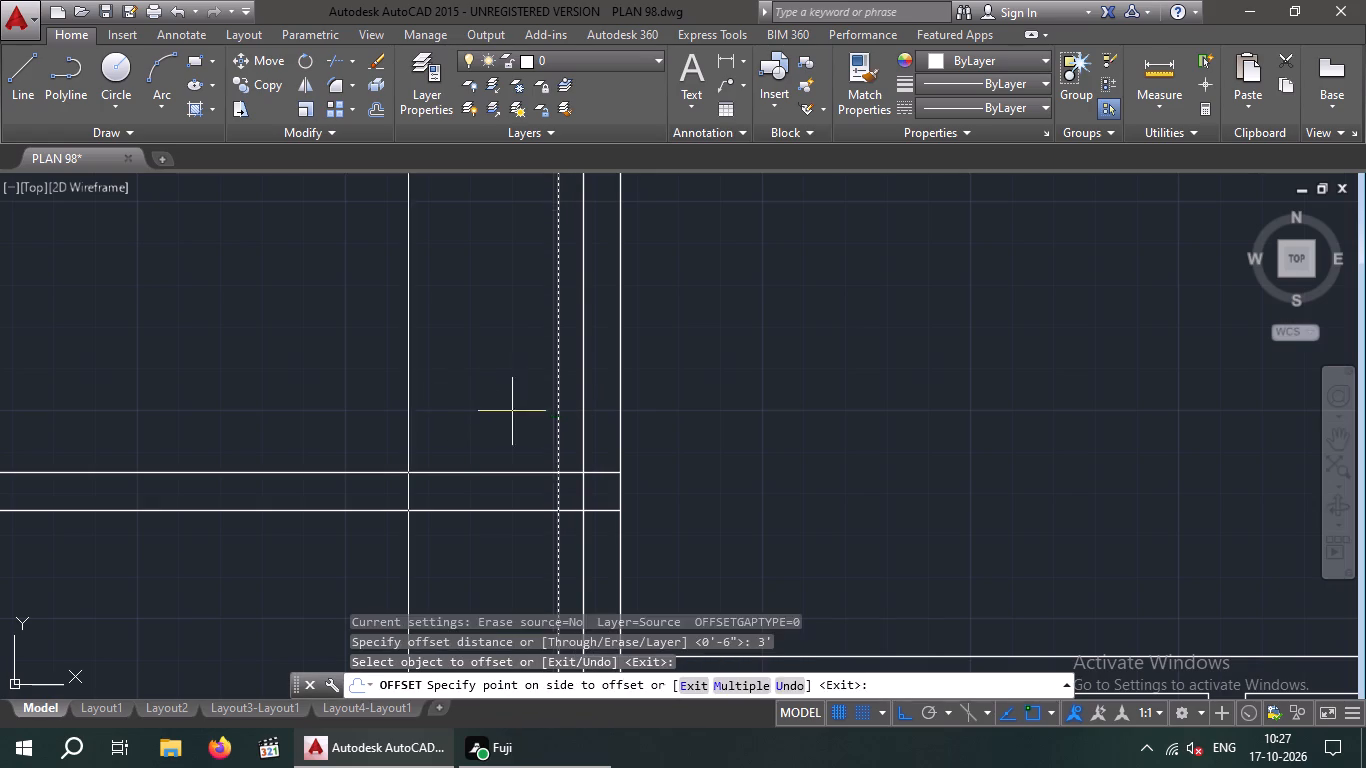
{"action": "left_click", "coordinate": [461, 421]}
{"action": "scroll", "coordinate": [469, 409], "scroll_direction": "down", "scroll_amount": 2}
{"action": "key", "text": "Escape"}
{"action": "key", "text": "Escape"}
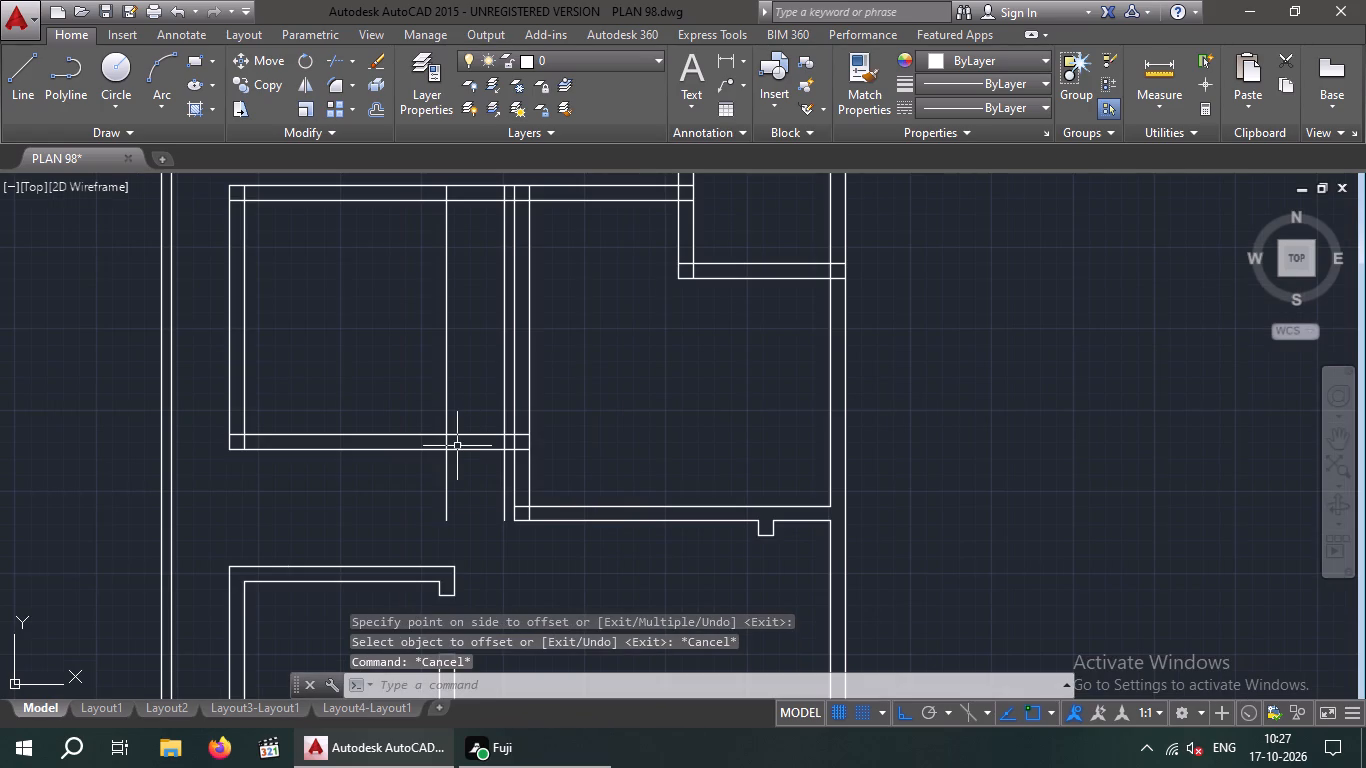
Trim the two offset lines above and below the upper-left room's bottom wall, keeping only the pieces within the wall.
{"action": "key", "text": "t"}
{"action": "type", "text": "r"}
{"action": "key", "text": "space"}
{"action": "key", "text": "space"}
{"action": "scroll", "coordinate": [465, 397], "scroll_direction": "up", "scroll_amount": 5}
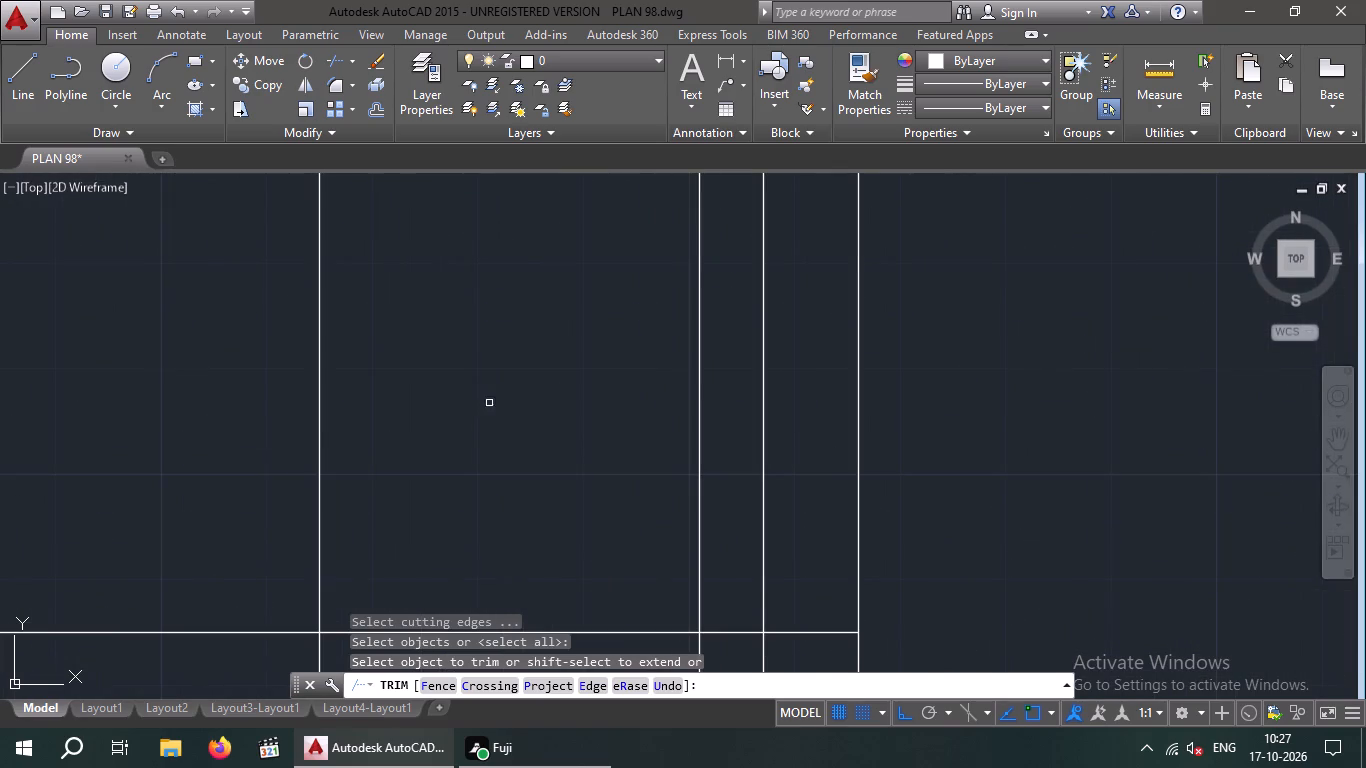
{"action": "left_click_drag", "start_coordinate": [489, 403], "coordinate": [281, 453]}
{"action": "left_click", "coordinate": [244, 474]}
{"action": "left_click_drag", "start_coordinate": [719, 438], "coordinate": [621, 478]}
{"action": "left_click", "coordinate": [617, 480]}
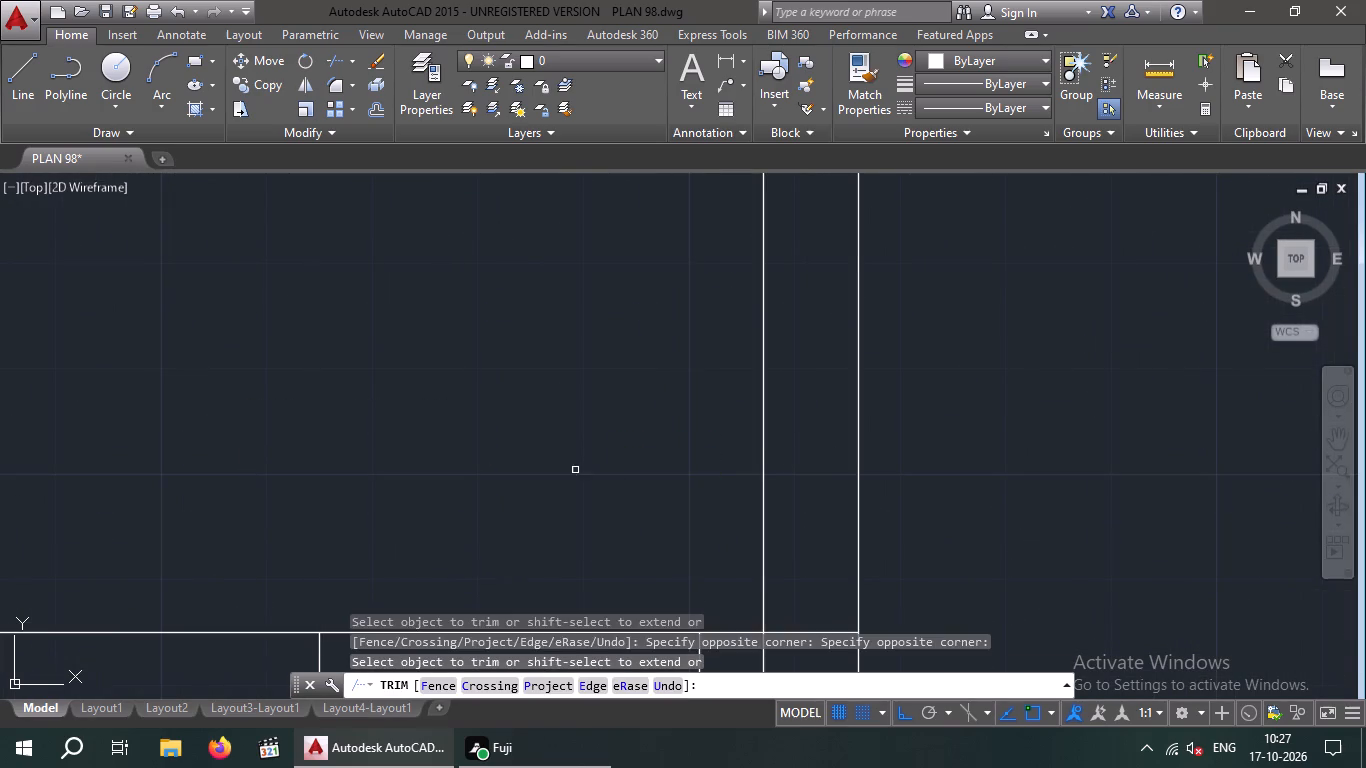
{"action": "scroll", "coordinate": [459, 383], "scroll_direction": "down", "scroll_amount": 4}
{"action": "scroll", "coordinate": [470, 452], "scroll_direction": "up", "scroll_amount": 3}
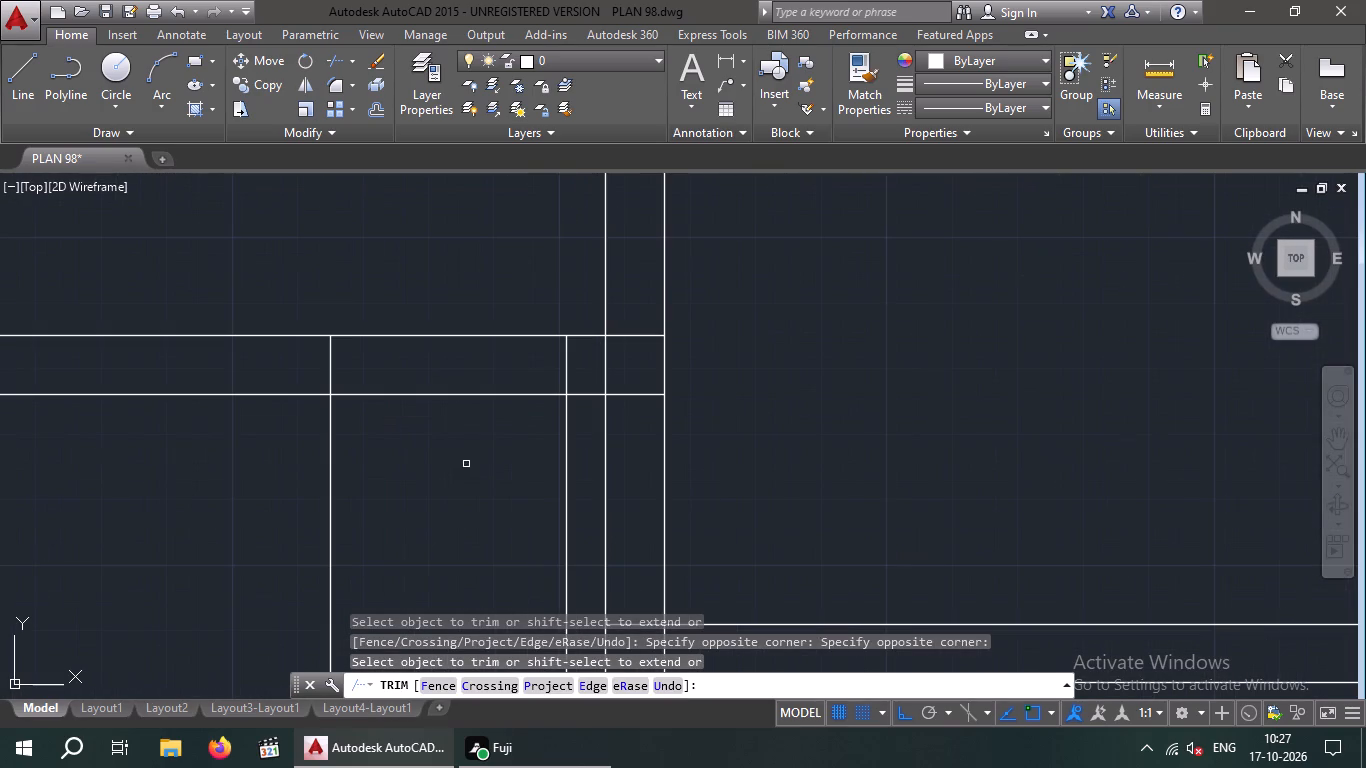
{"action": "left_click_drag", "start_coordinate": [466, 464], "coordinate": [258, 520]}
{"action": "left_click", "coordinate": [250, 526]}
{"action": "left_click_drag", "start_coordinate": [587, 477], "coordinate": [559, 491]}
{"action": "left_click", "coordinate": [554, 493]}
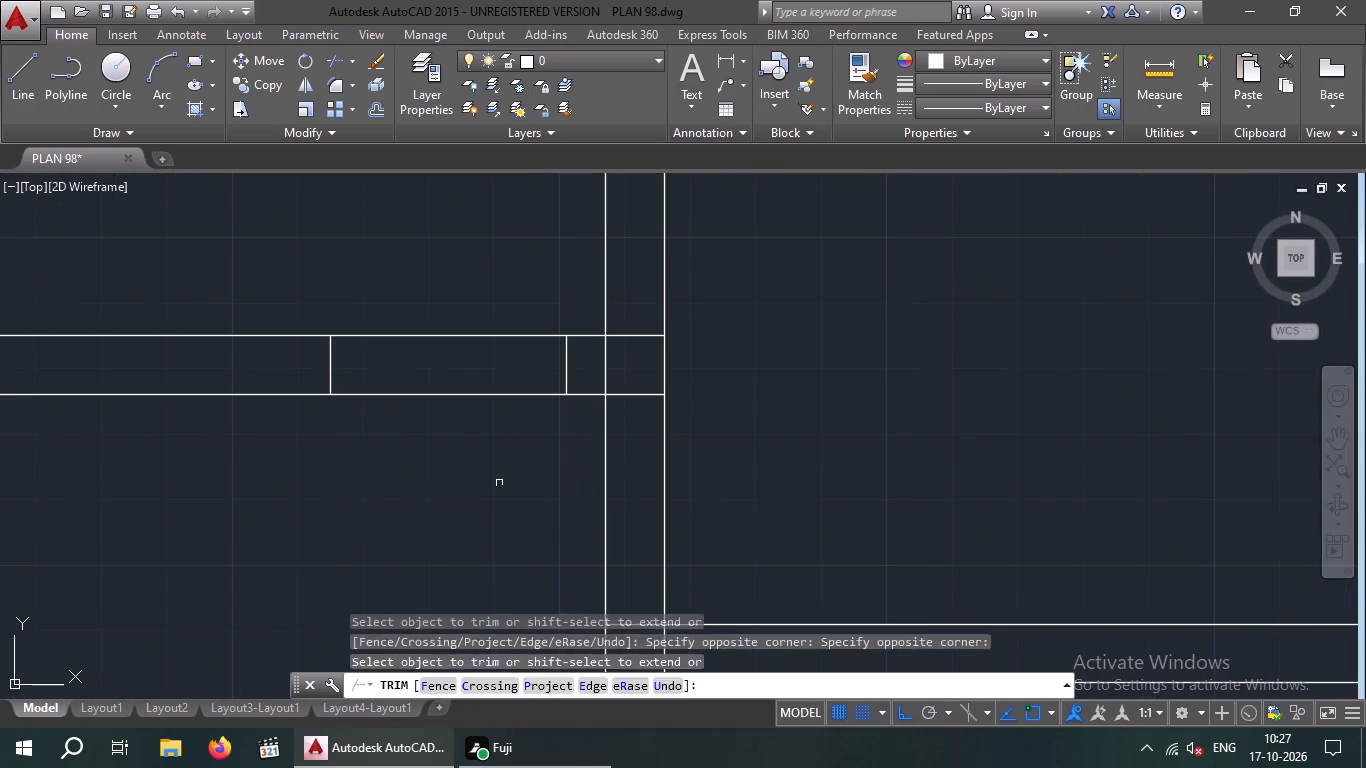
Trim both bottom wall lines between the two marks to cut the upper-left room's 3' opening.
{"action": "left_click_drag", "start_coordinate": [490, 467], "coordinate": [438, 403]}
{"action": "left_click", "coordinate": [418, 328]}
Trim the overlapping lines where the short wall stub beside the opening meets the wall between the two large upper rooms.
{"action": "scroll", "coordinate": [628, 372], "scroll_direction": "up", "scroll_amount": 3}
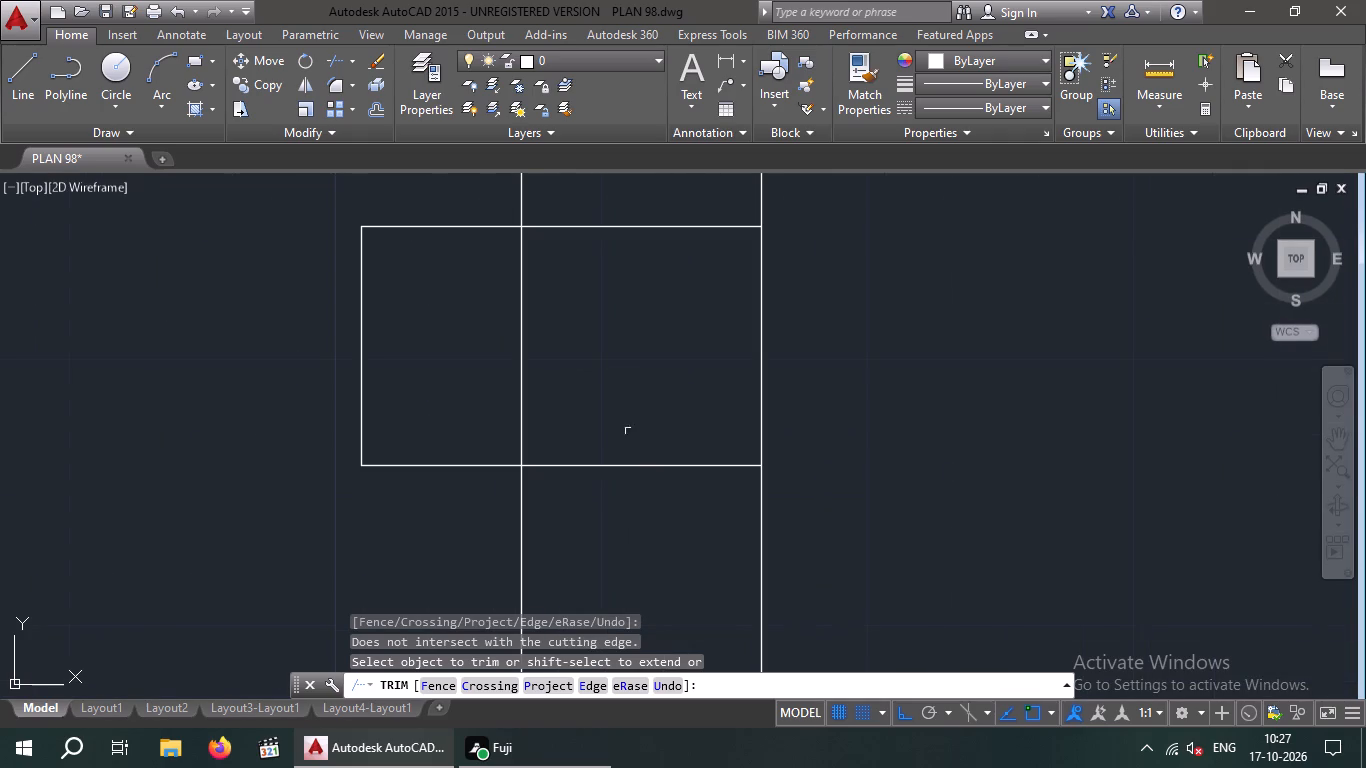
{"action": "left_click_drag", "start_coordinate": [643, 489], "coordinate": [602, 405]}
{"action": "left_click", "coordinate": [593, 214]}
{"action": "left_click_drag", "start_coordinate": [609, 262], "coordinate": [482, 335]}
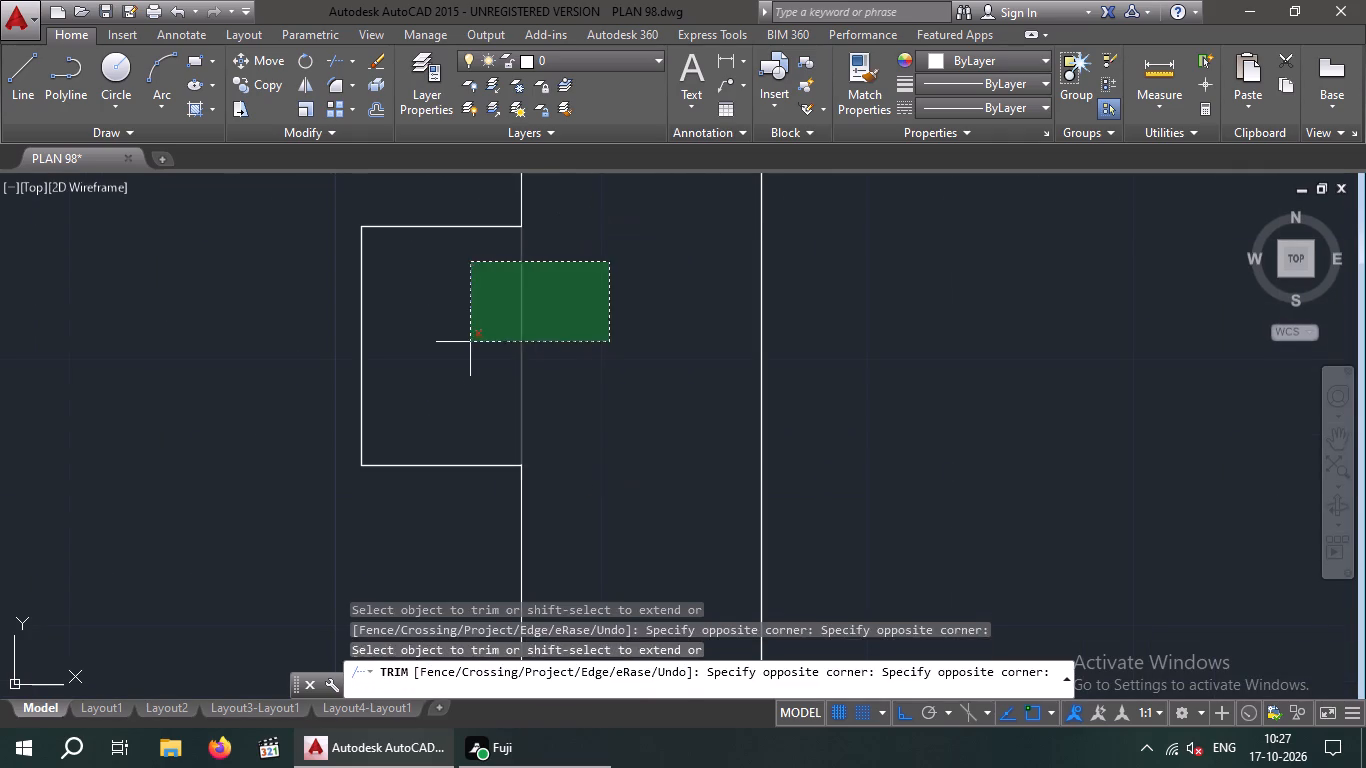
{"action": "left_click", "coordinate": [464, 347]}
{"action": "scroll", "coordinate": [489, 344], "scroll_direction": "down", "scroll_amount": 3}
{"action": "scroll", "coordinate": [349, 423], "scroll_direction": "down", "scroll_amount": 1}
{"action": "middle_click_drag", "start_coordinate": [346, 430], "coordinate": [470, 456]}
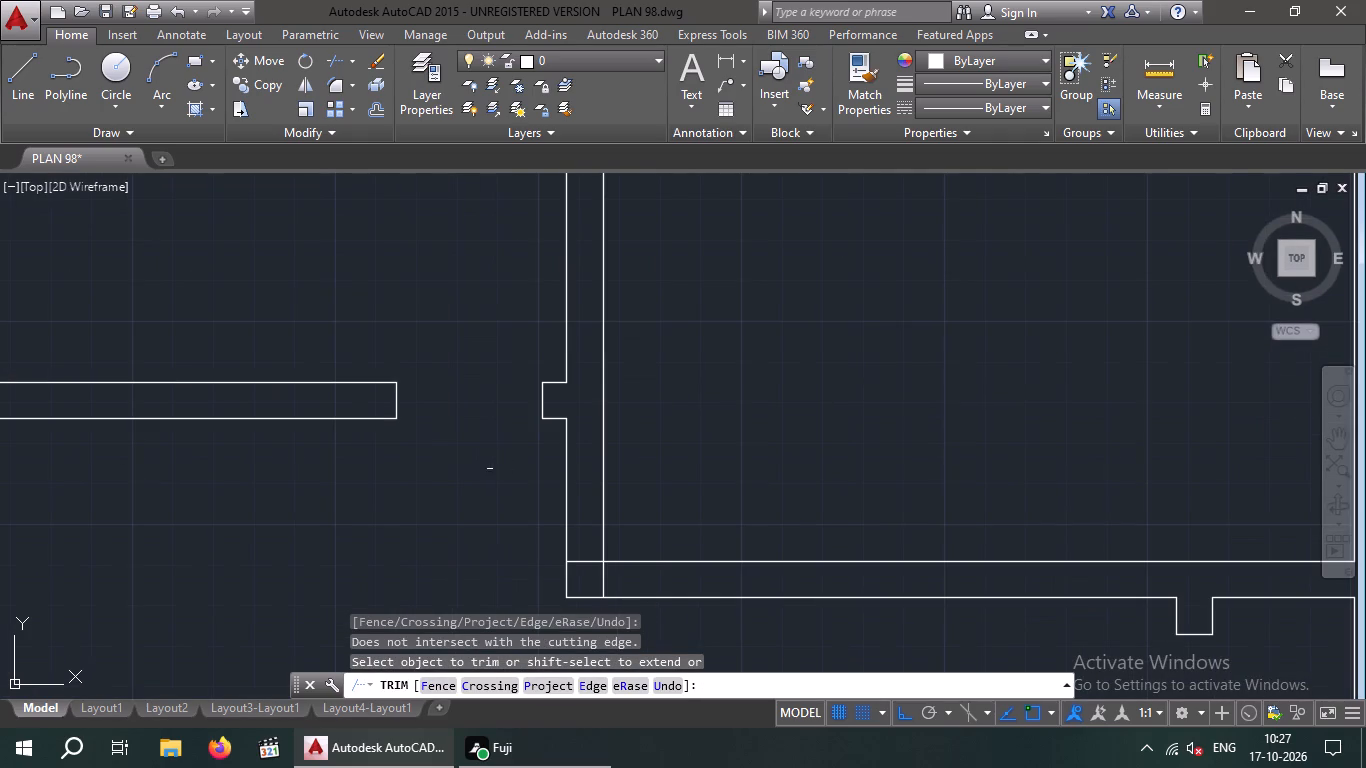
{"action": "key", "text": "Escape"}
{"action": "key", "text": "Escape"}
{"action": "scroll", "coordinate": [378, 453], "scroll_direction": "down", "scroll_amount": 2}
{"action": "middle_click_drag", "start_coordinate": [384, 462], "coordinate": [435, 438]}
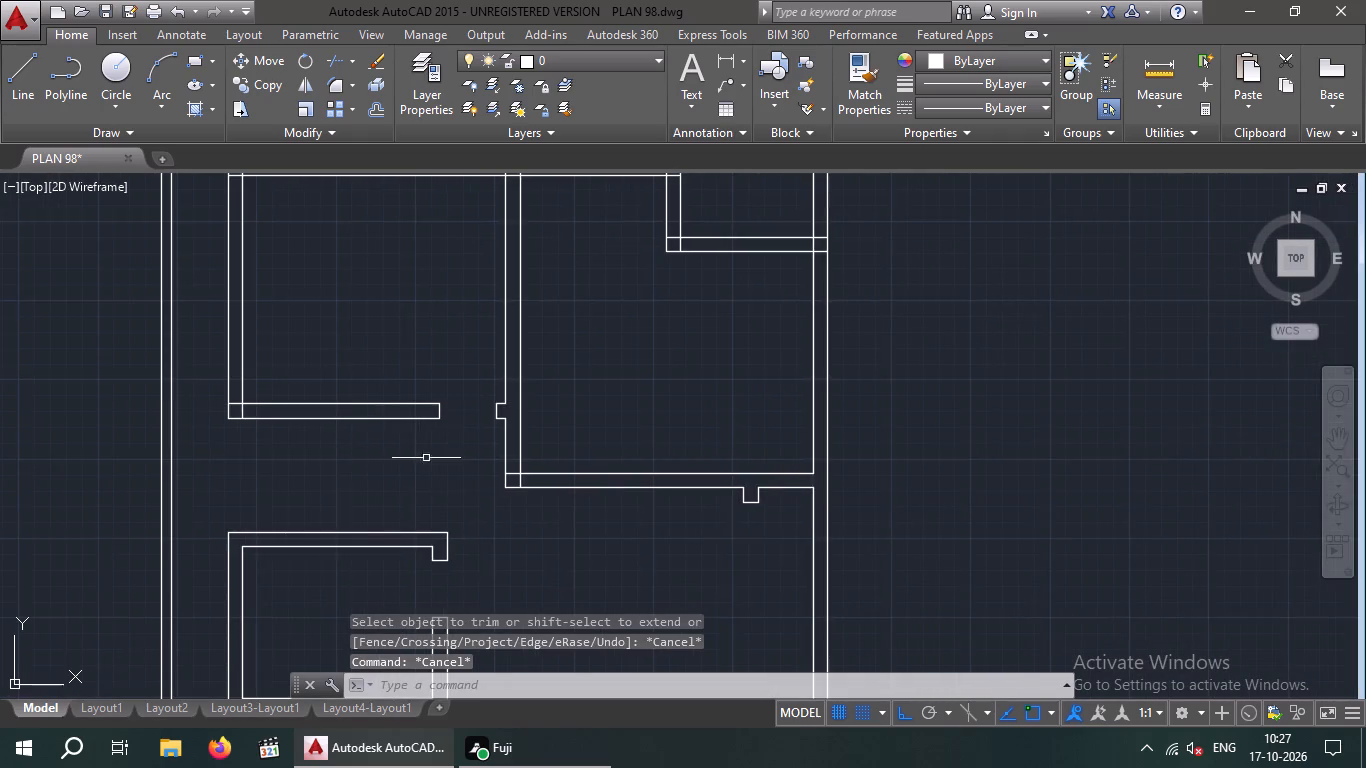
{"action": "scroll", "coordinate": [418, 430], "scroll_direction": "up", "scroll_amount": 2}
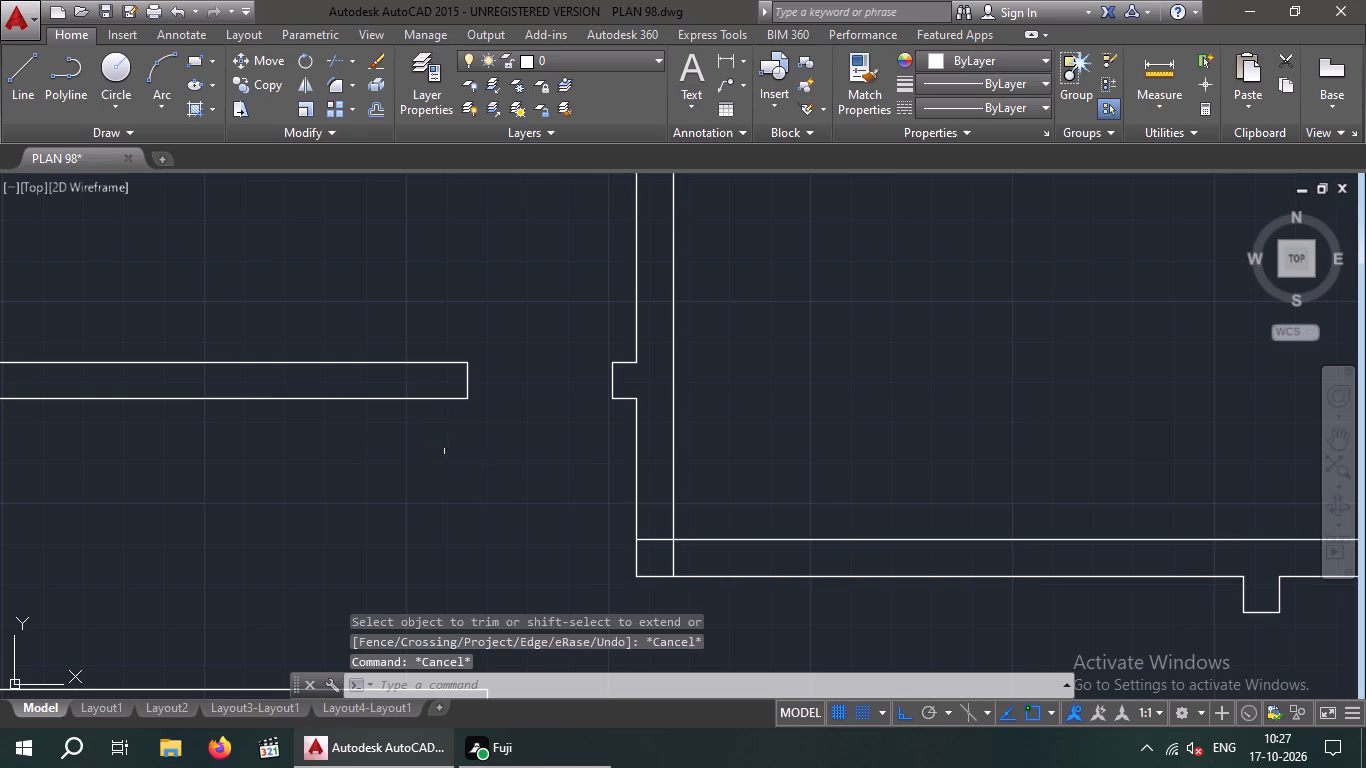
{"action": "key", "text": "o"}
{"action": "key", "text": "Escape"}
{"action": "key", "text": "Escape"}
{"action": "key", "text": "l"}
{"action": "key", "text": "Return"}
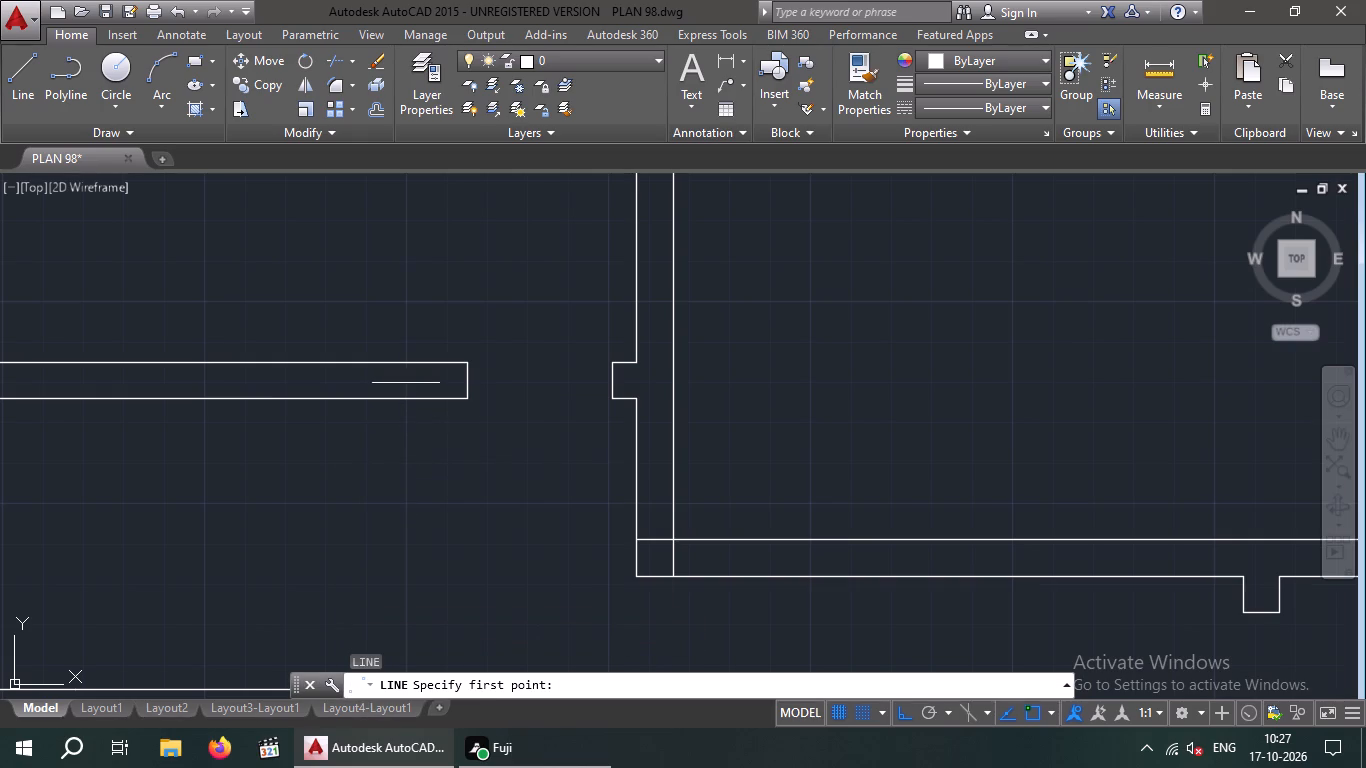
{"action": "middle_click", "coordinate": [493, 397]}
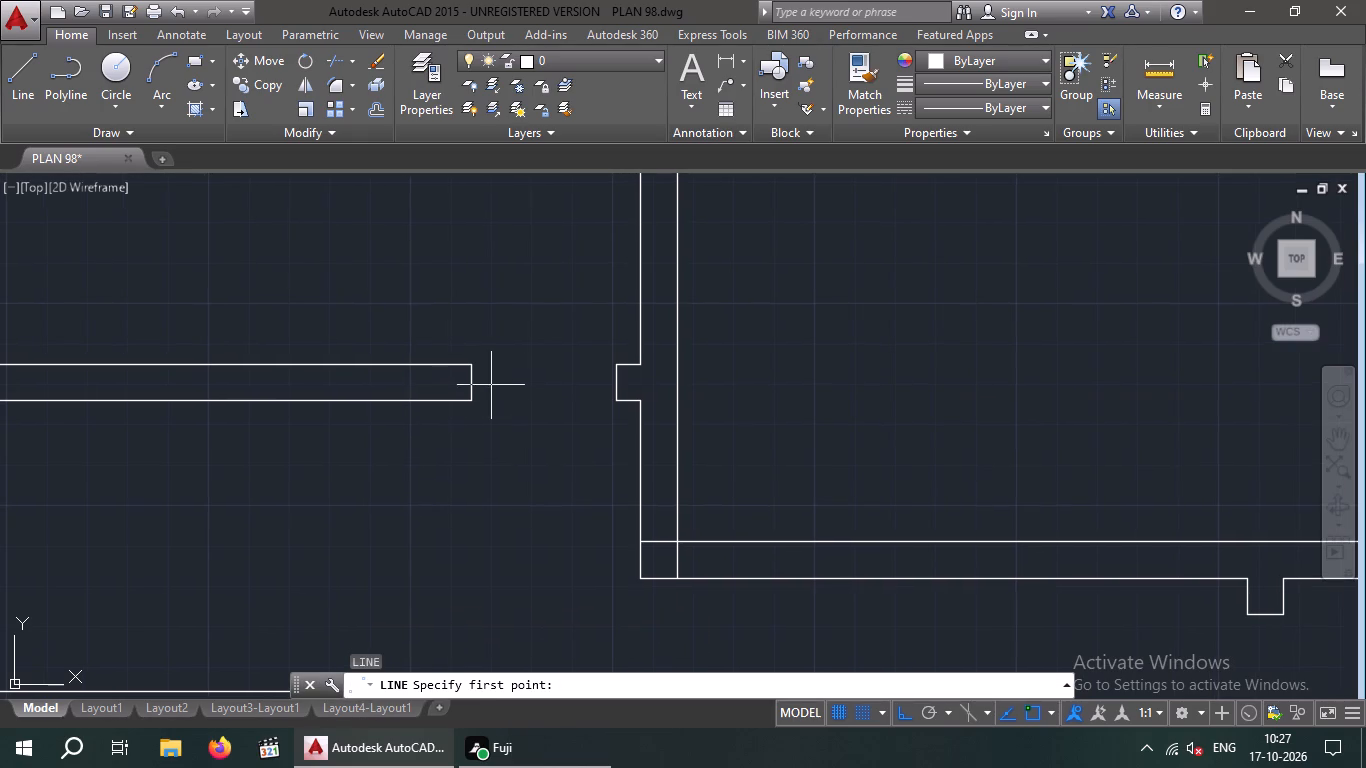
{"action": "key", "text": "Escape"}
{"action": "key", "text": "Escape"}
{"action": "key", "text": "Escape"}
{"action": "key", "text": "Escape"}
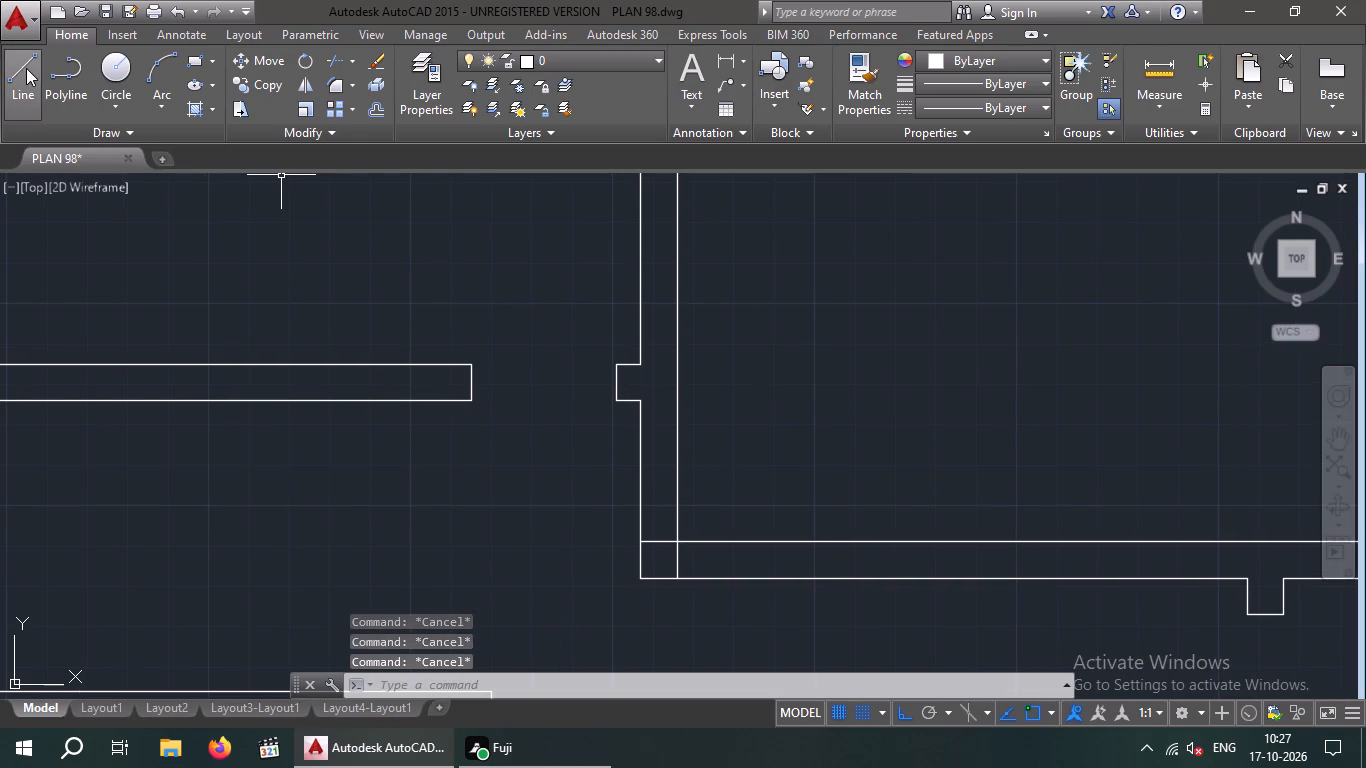
Draw a vertical line from the lower corner of the bottom wall's end at the 3' opening down into the lower-left room's top wall.
{"action": "left_click", "coordinate": [26, 68]}
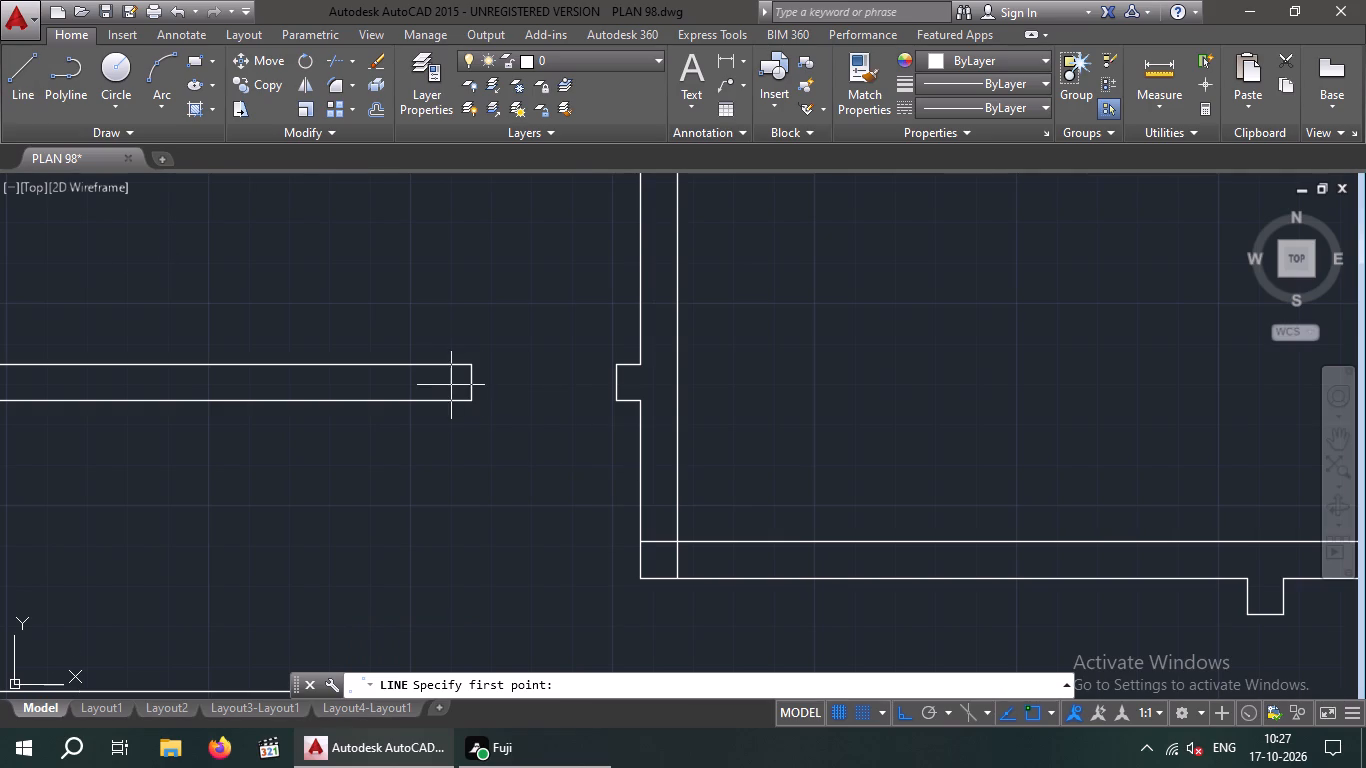
{"action": "scroll", "coordinate": [465, 367], "scroll_direction": "down", "scroll_amount": 1}
{"action": "middle_click_drag", "start_coordinate": [477, 381], "coordinate": [587, 467]}
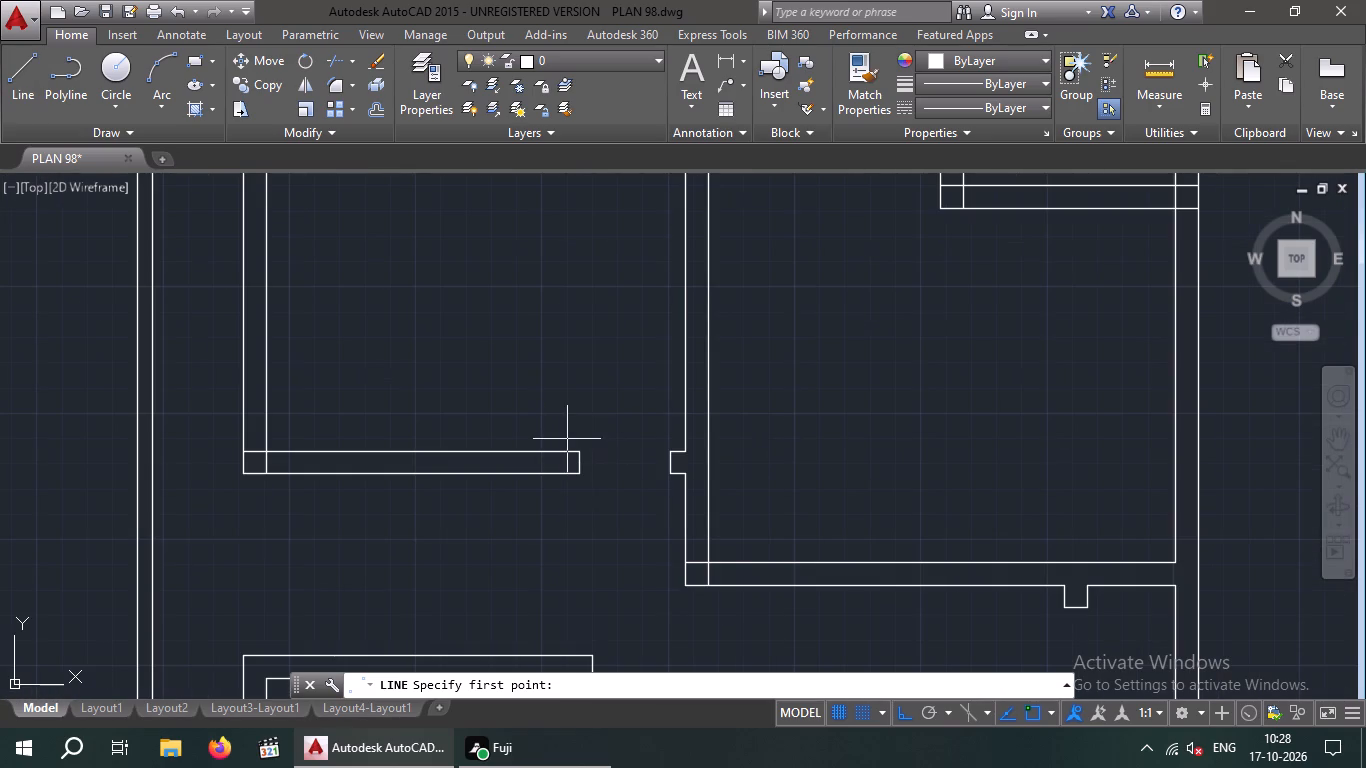
{"action": "scroll", "coordinate": [587, 454], "scroll_direction": "down", "scroll_amount": 1}
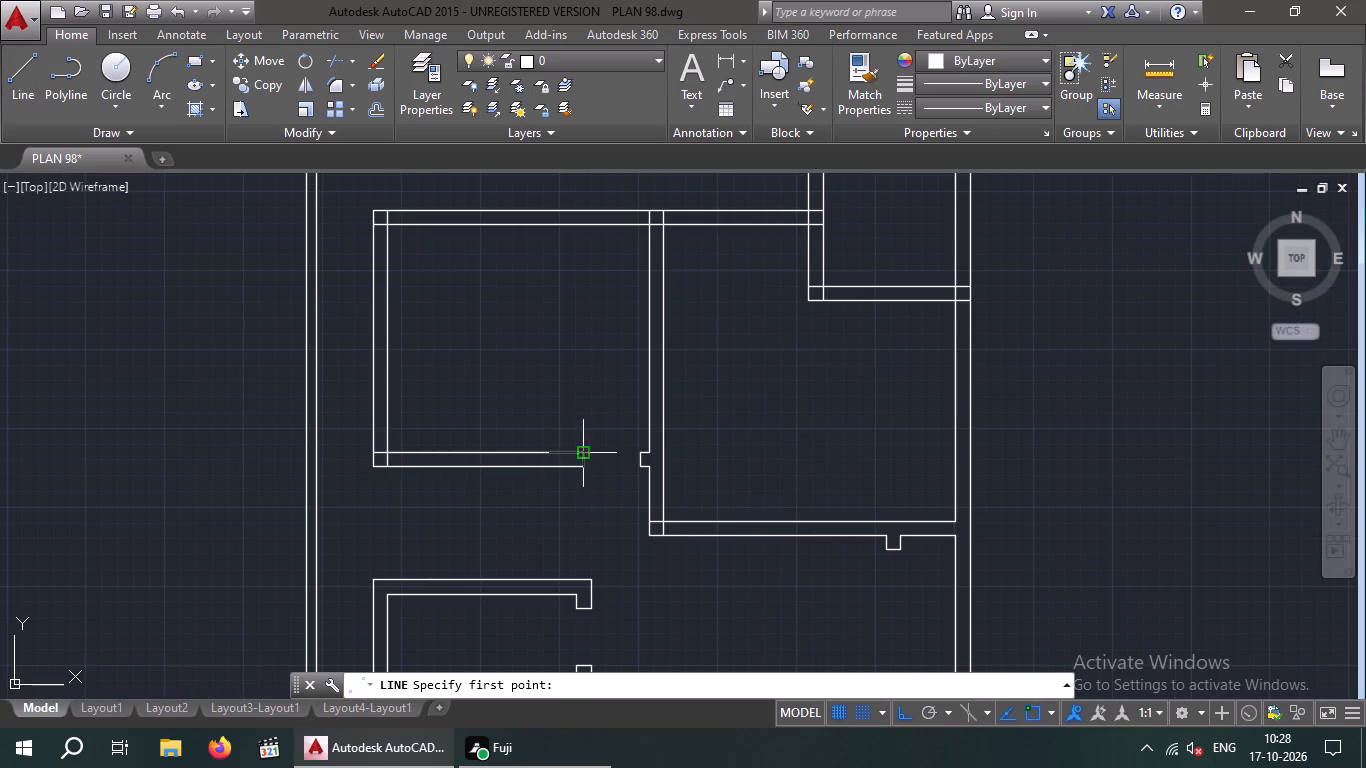
{"action": "left_click_drag", "start_coordinate": [587, 450], "coordinate": [573, 453]}
{"action": "scroll", "coordinate": [549, 450], "scroll_direction": "up", "scroll_amount": 2}
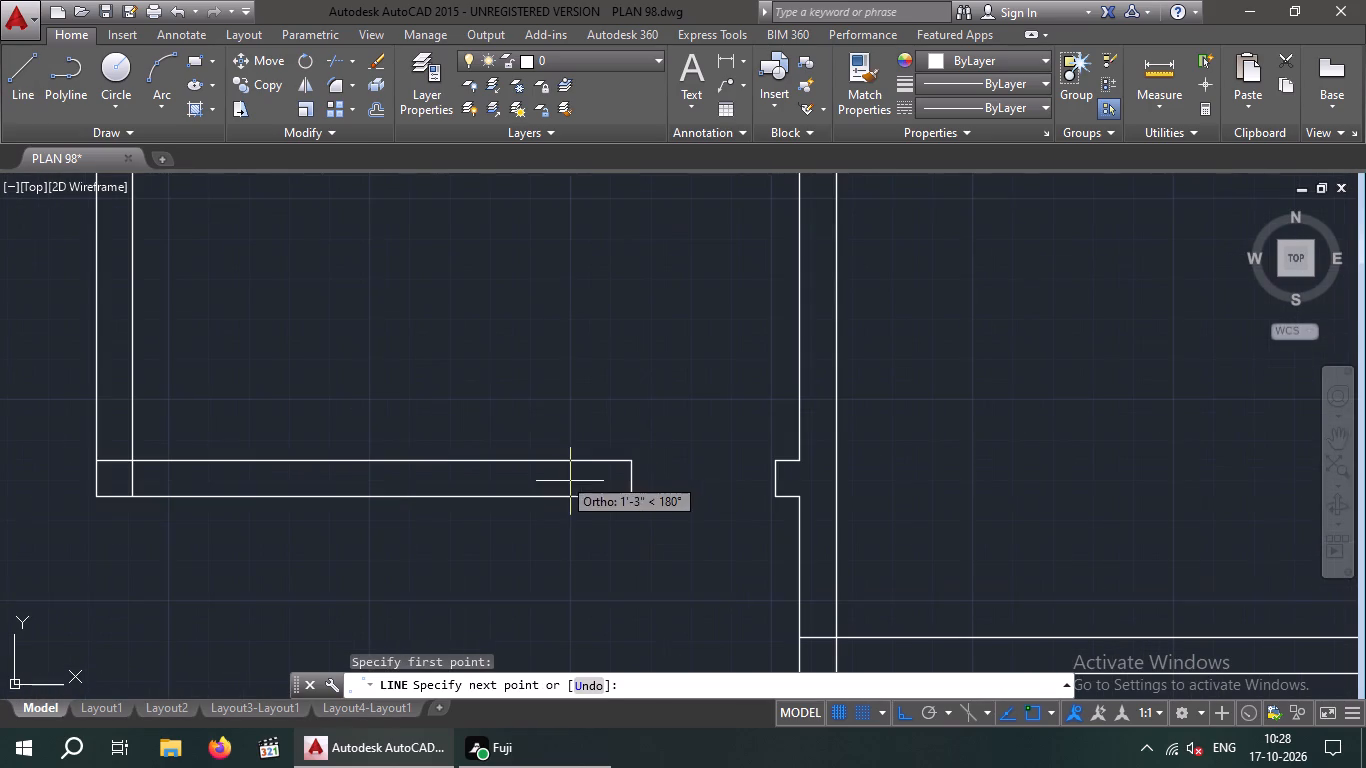
{"action": "scroll", "coordinate": [534, 469], "scroll_direction": "down", "scroll_amount": 2}
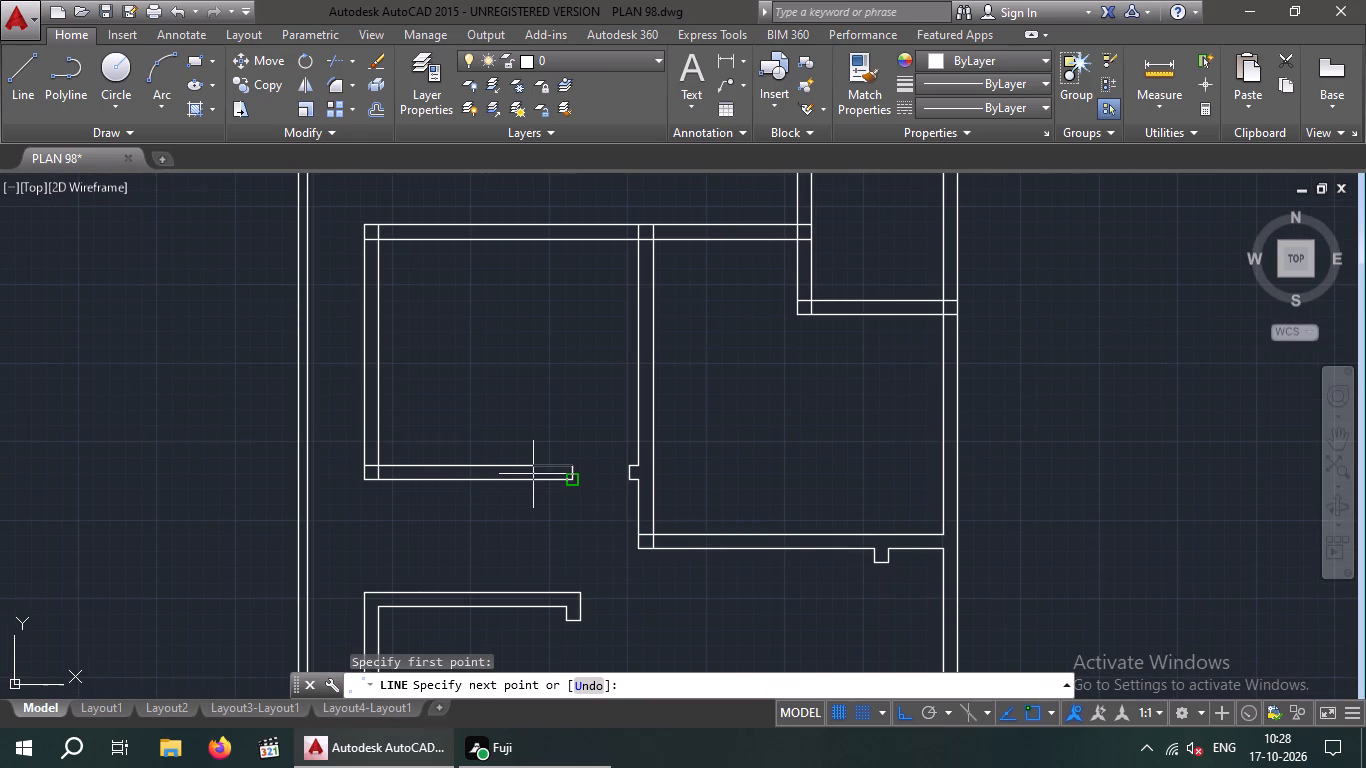
{"action": "left_click", "coordinate": [537, 469]}
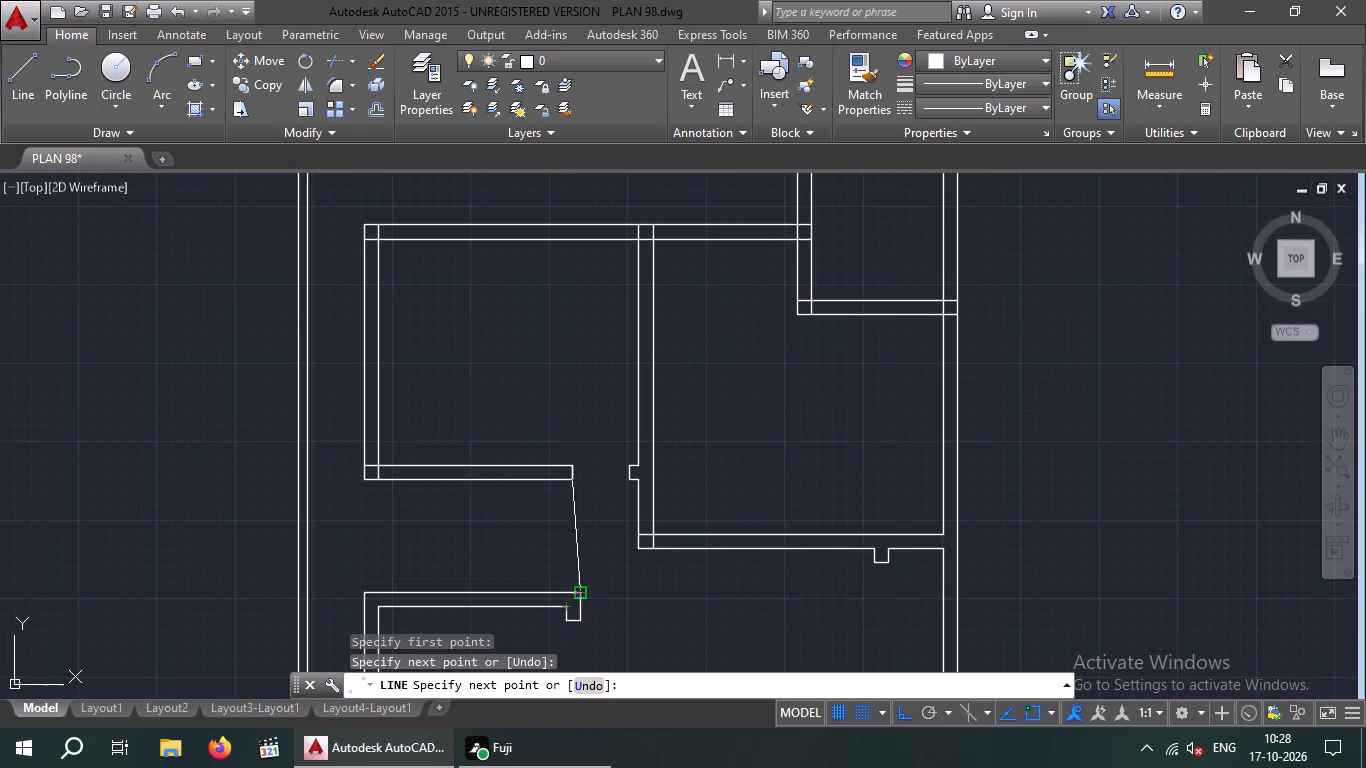
{"action": "scroll", "coordinate": [580, 592], "scroll_direction": "up", "scroll_amount": 2}
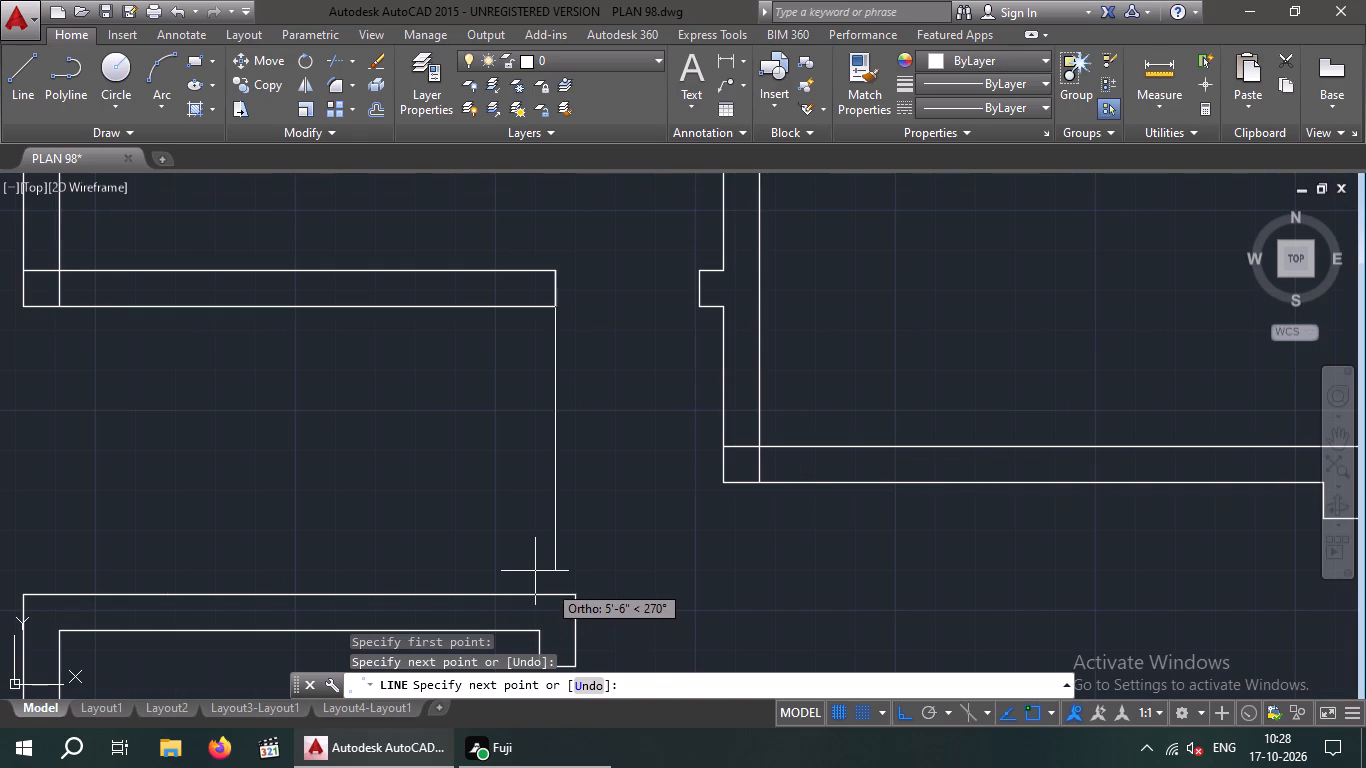
{"action": "left_click", "coordinate": [554, 602]}
{"action": "key", "text": "Escape"}
{"action": "key", "text": "Escape"}
{"action": "key", "text": "Escape"}
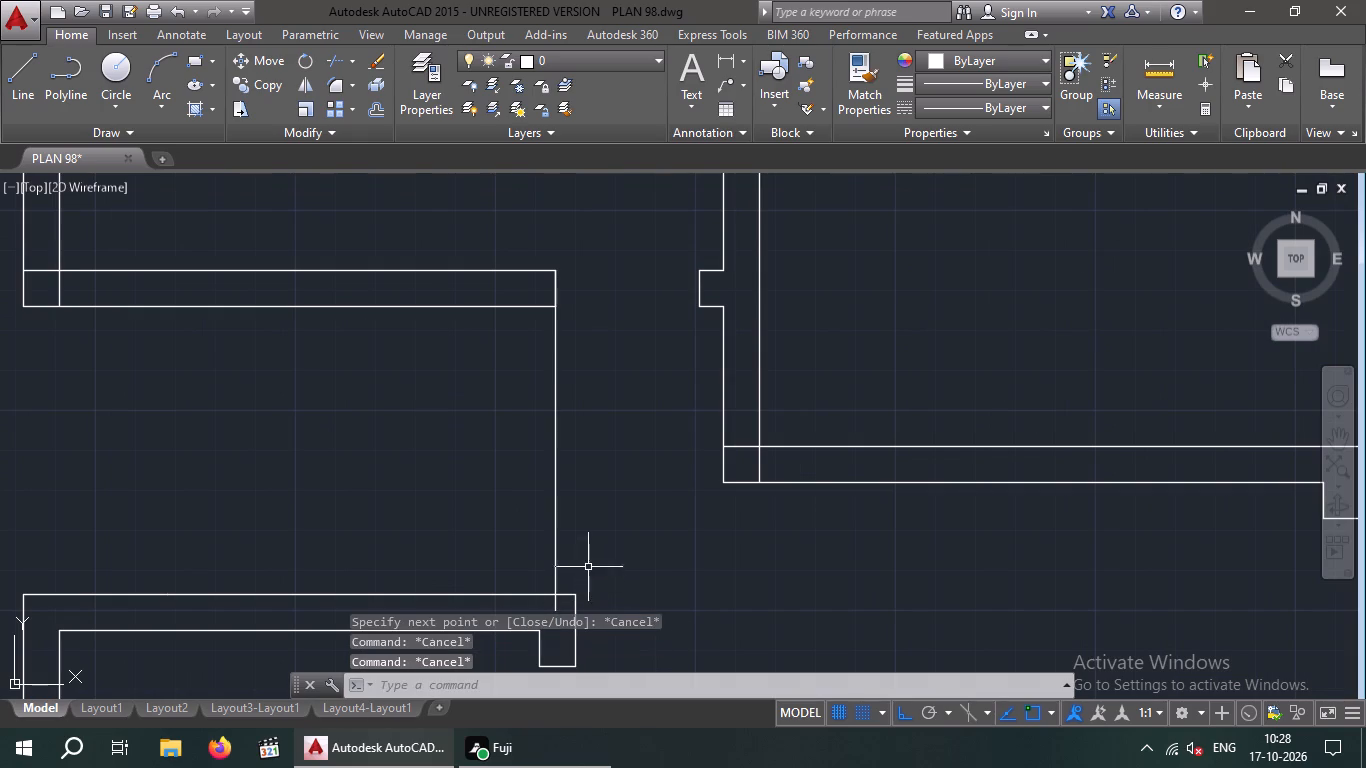
Trim the new vertical line's overhang below the upper line of the lower-left room's top wall.
{"action": "scroll", "coordinate": [568, 540], "scroll_direction": "up", "scroll_amount": 1}
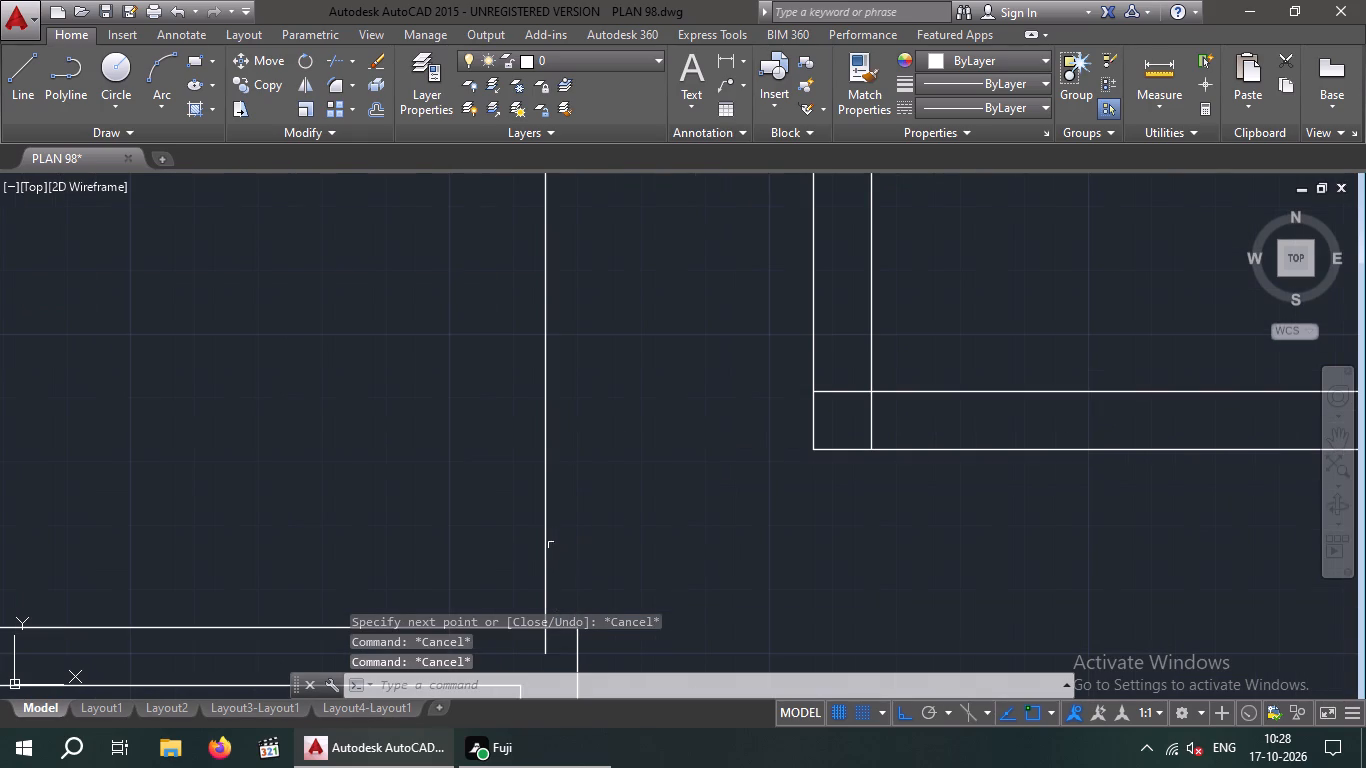
{"action": "key", "text": "t"}
{"action": "key", "text": "r"}
{"action": "key", "text": "space"}
{"action": "key", "text": "space"}
{"action": "scroll", "coordinate": [516, 575], "scroll_direction": "up", "scroll_amount": 1}
{"action": "middle_click_drag", "start_coordinate": [514, 573], "coordinate": [452, 401]}
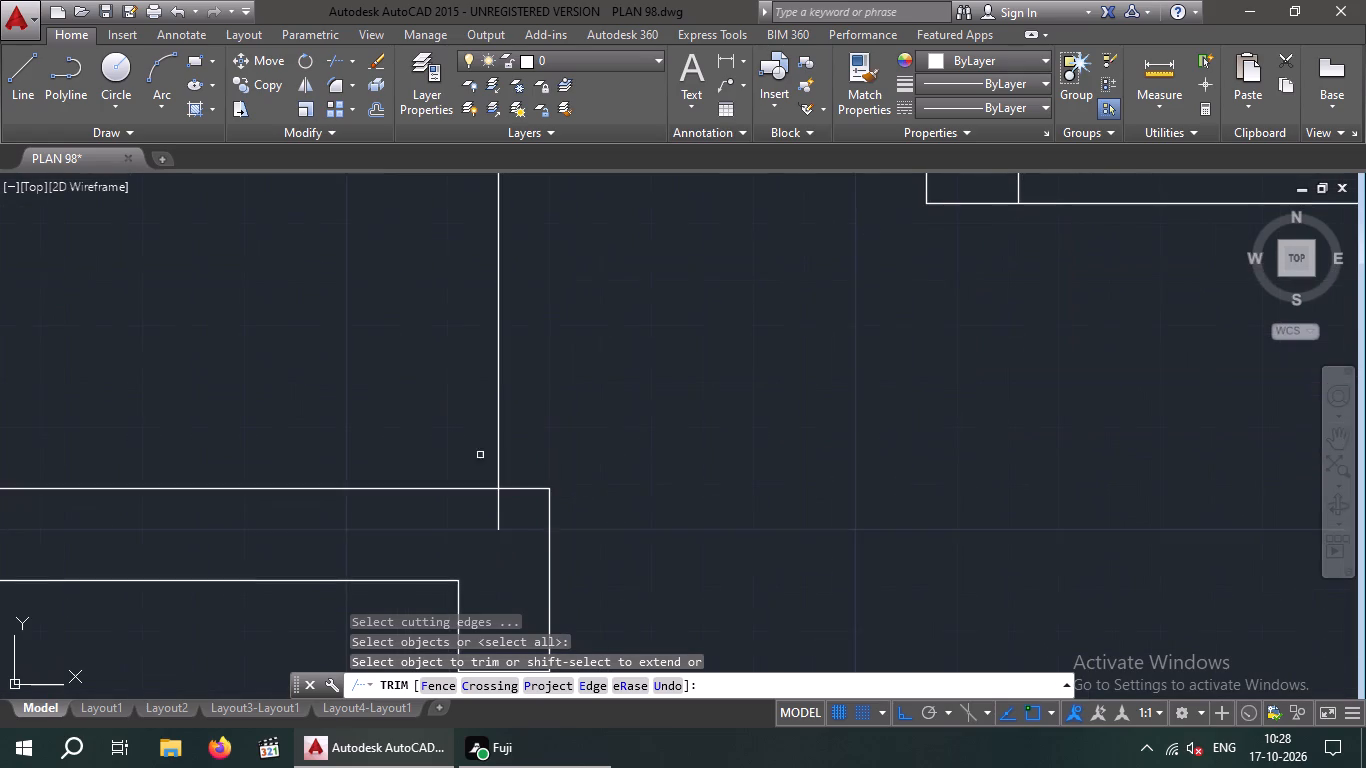
{"action": "scroll", "coordinate": [502, 520], "scroll_direction": "up", "scroll_amount": 3}
{"action": "left_click_drag", "start_coordinate": [548, 485], "coordinate": [427, 527]}
{"action": "left_click", "coordinate": [429, 528]}
{"action": "scroll", "coordinate": [435, 526], "scroll_direction": "down", "scroll_amount": 4}
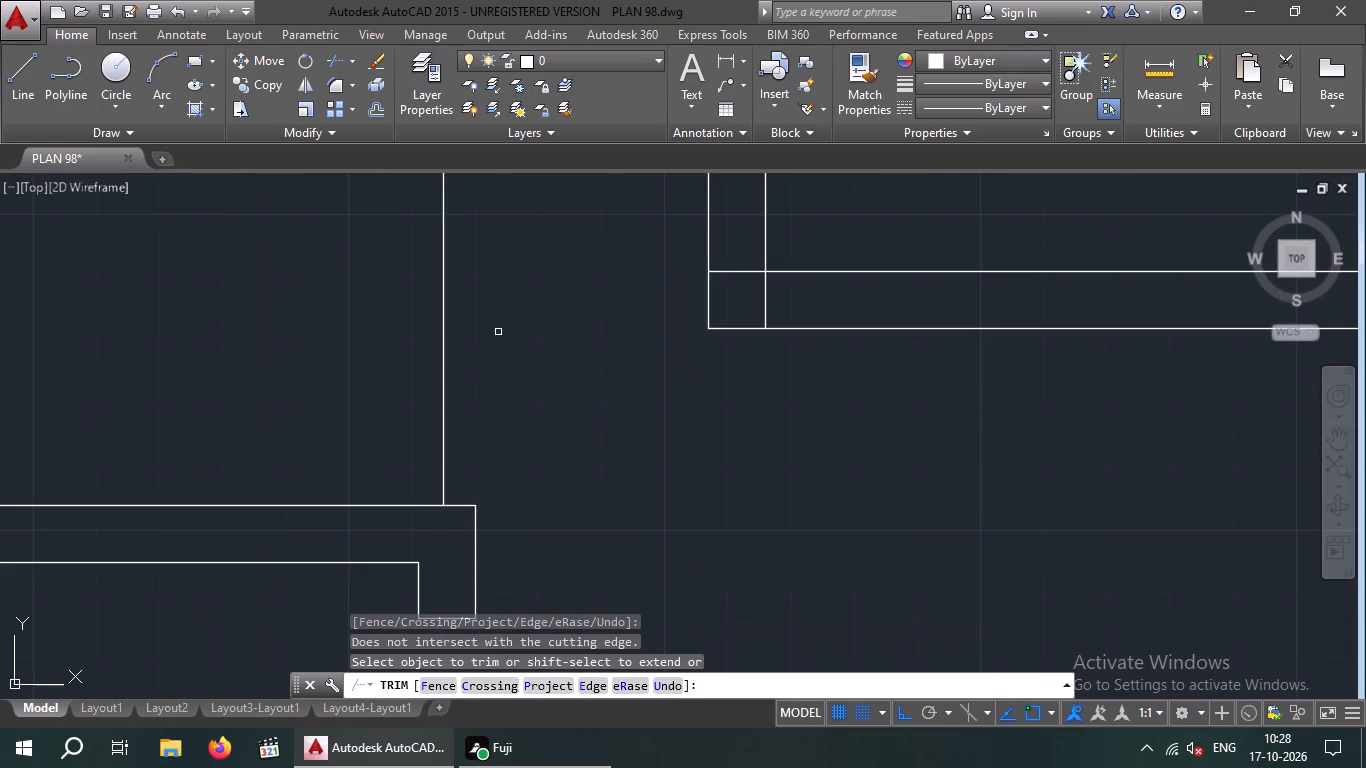
{"action": "middle_click_drag", "start_coordinate": [498, 349], "coordinate": [514, 553]}
{"action": "scroll", "coordinate": [485, 405], "scroll_direction": "down", "scroll_amount": 2}
{"action": "scroll", "coordinate": [475, 340], "scroll_direction": "up", "scroll_amount": 3}
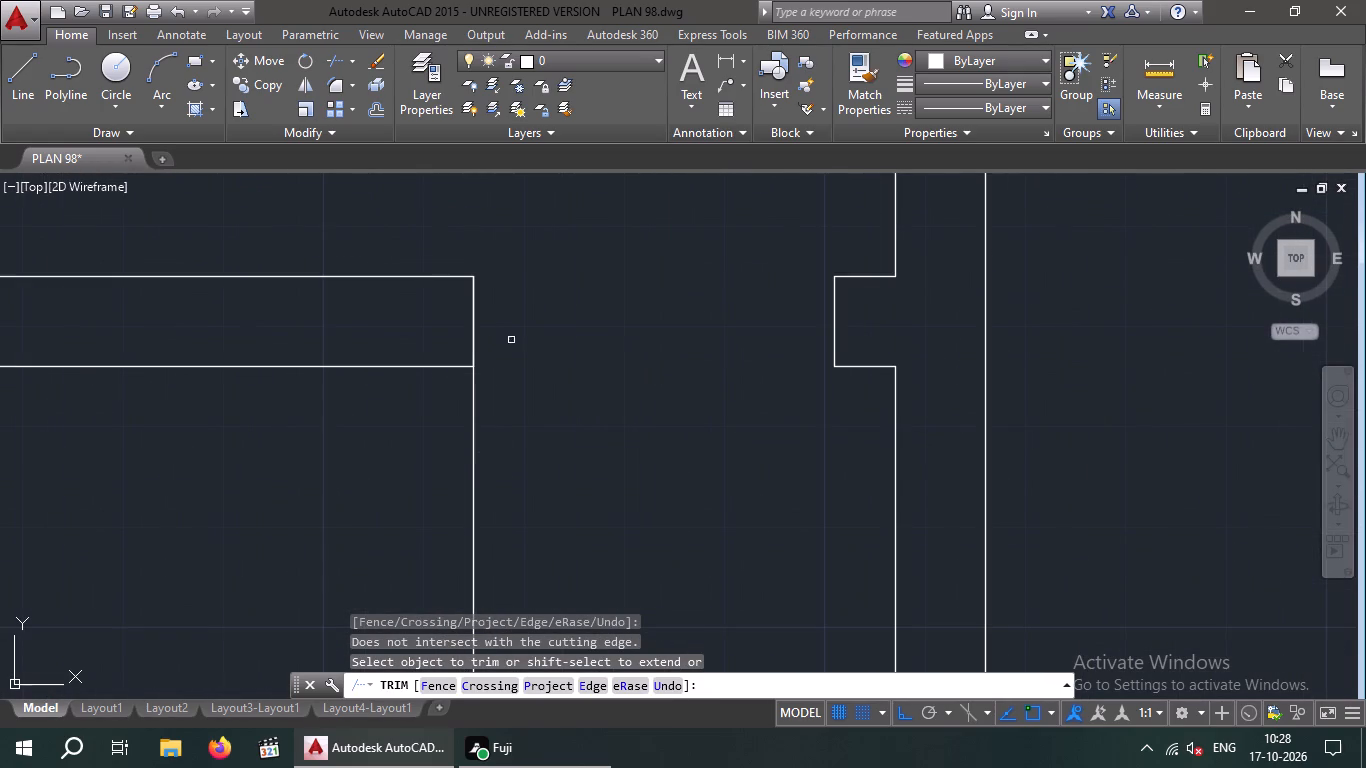
{"action": "key", "text": "Escape"}
{"action": "key", "text": "Escape"}
{"action": "key", "text": "Escape"}
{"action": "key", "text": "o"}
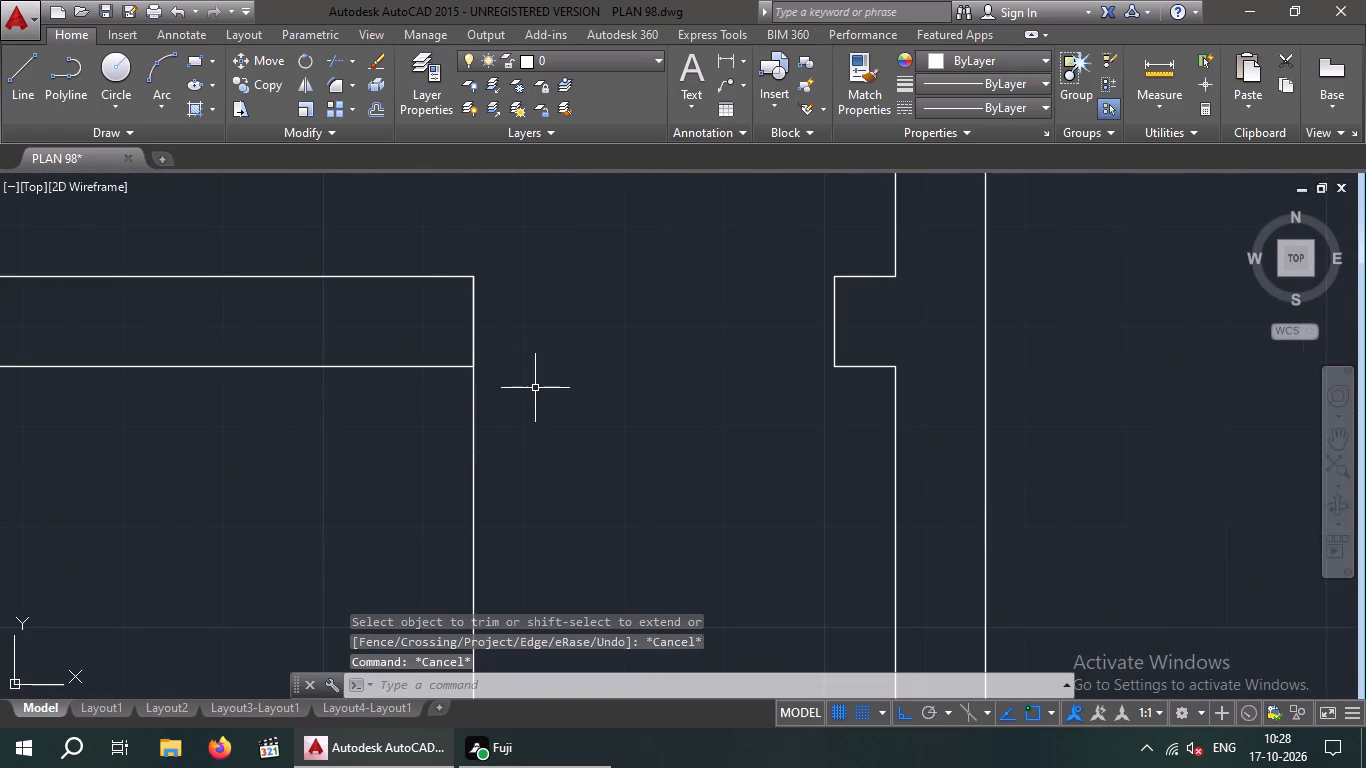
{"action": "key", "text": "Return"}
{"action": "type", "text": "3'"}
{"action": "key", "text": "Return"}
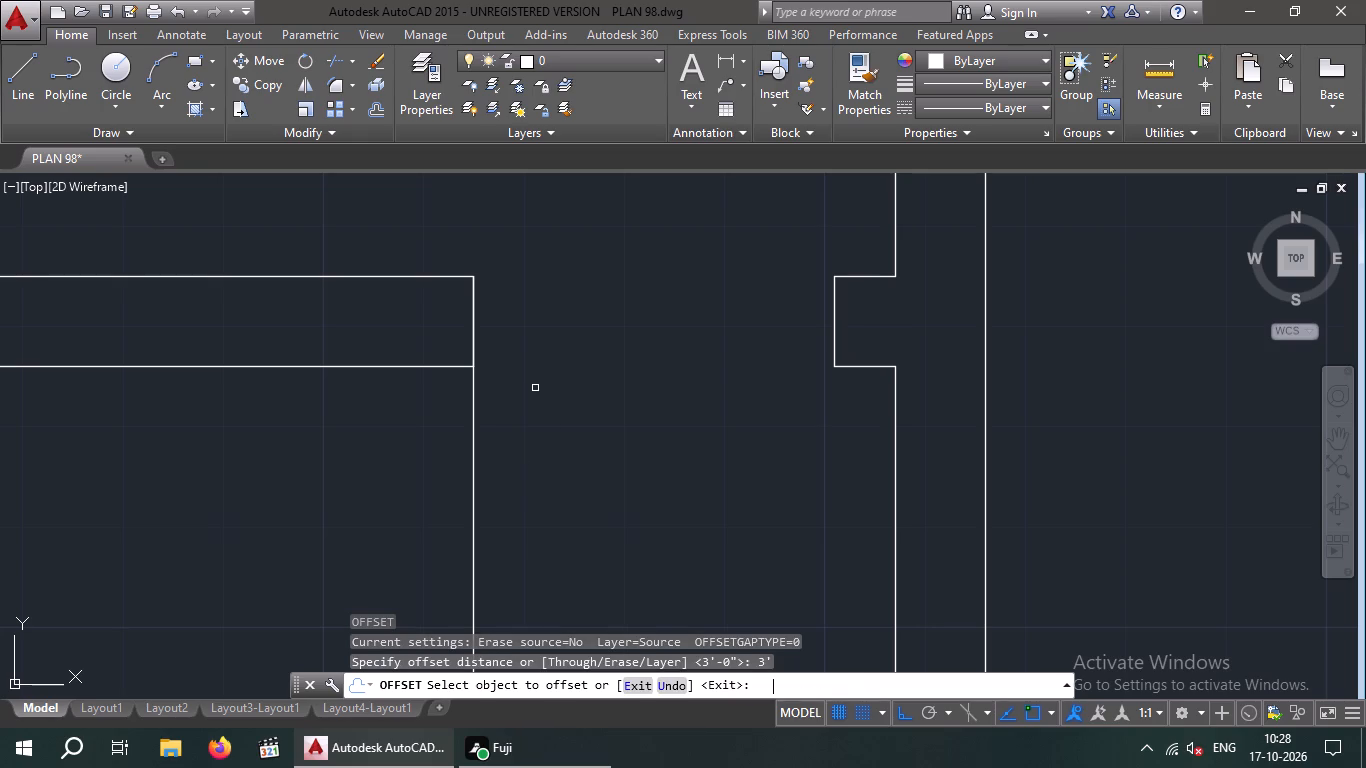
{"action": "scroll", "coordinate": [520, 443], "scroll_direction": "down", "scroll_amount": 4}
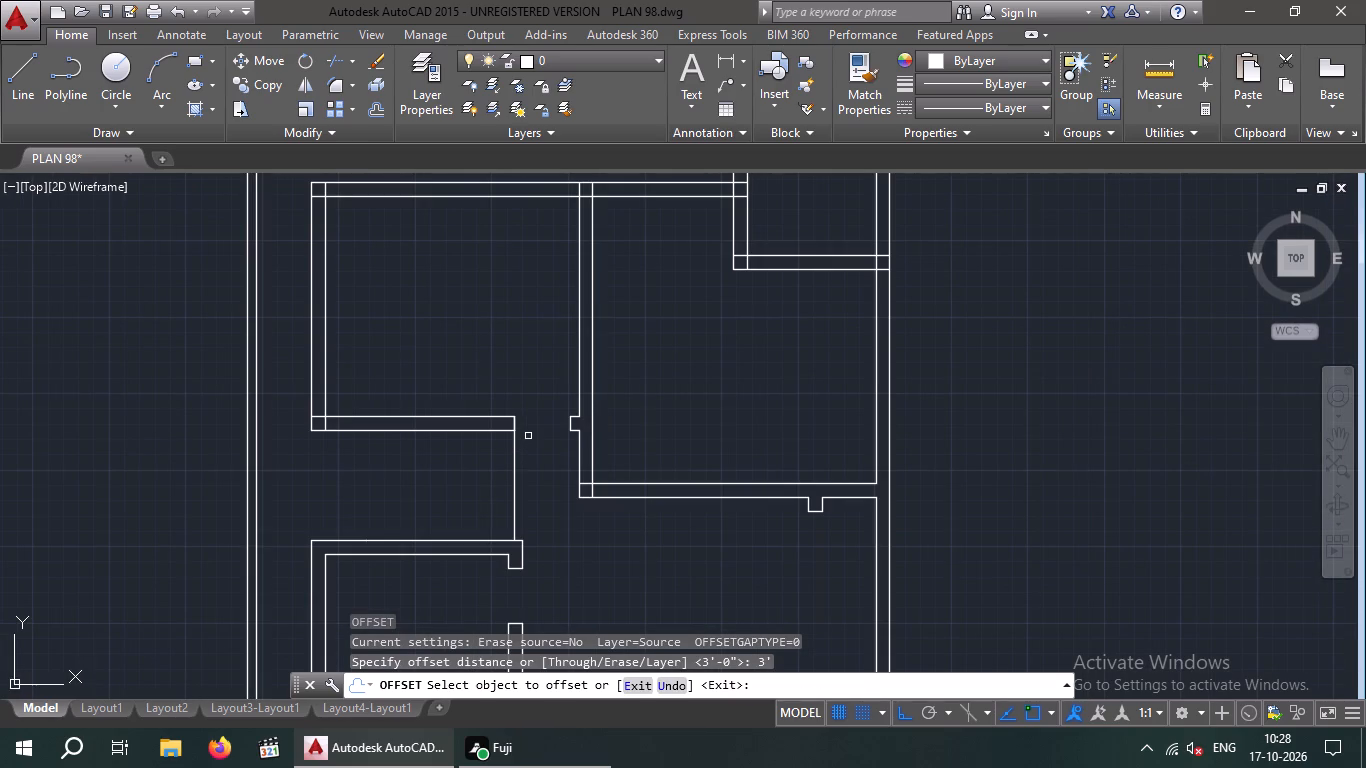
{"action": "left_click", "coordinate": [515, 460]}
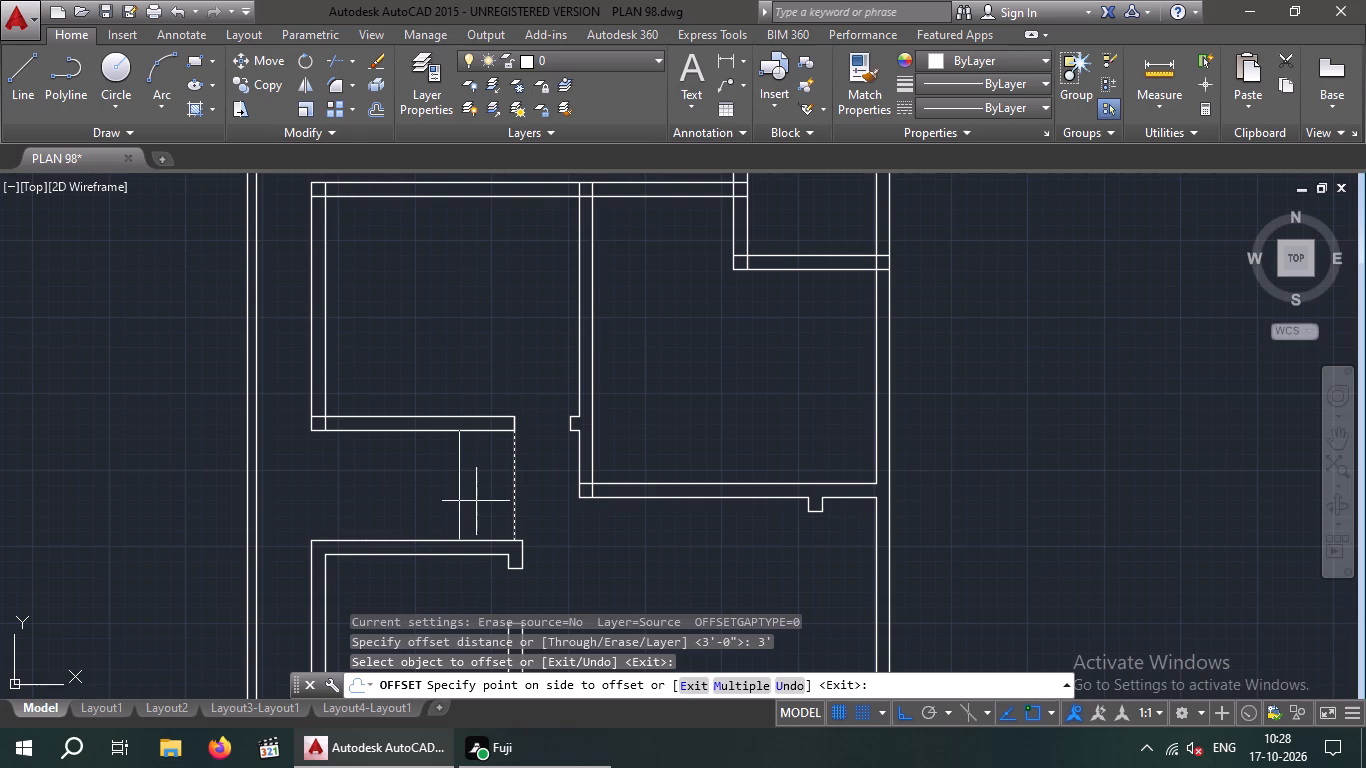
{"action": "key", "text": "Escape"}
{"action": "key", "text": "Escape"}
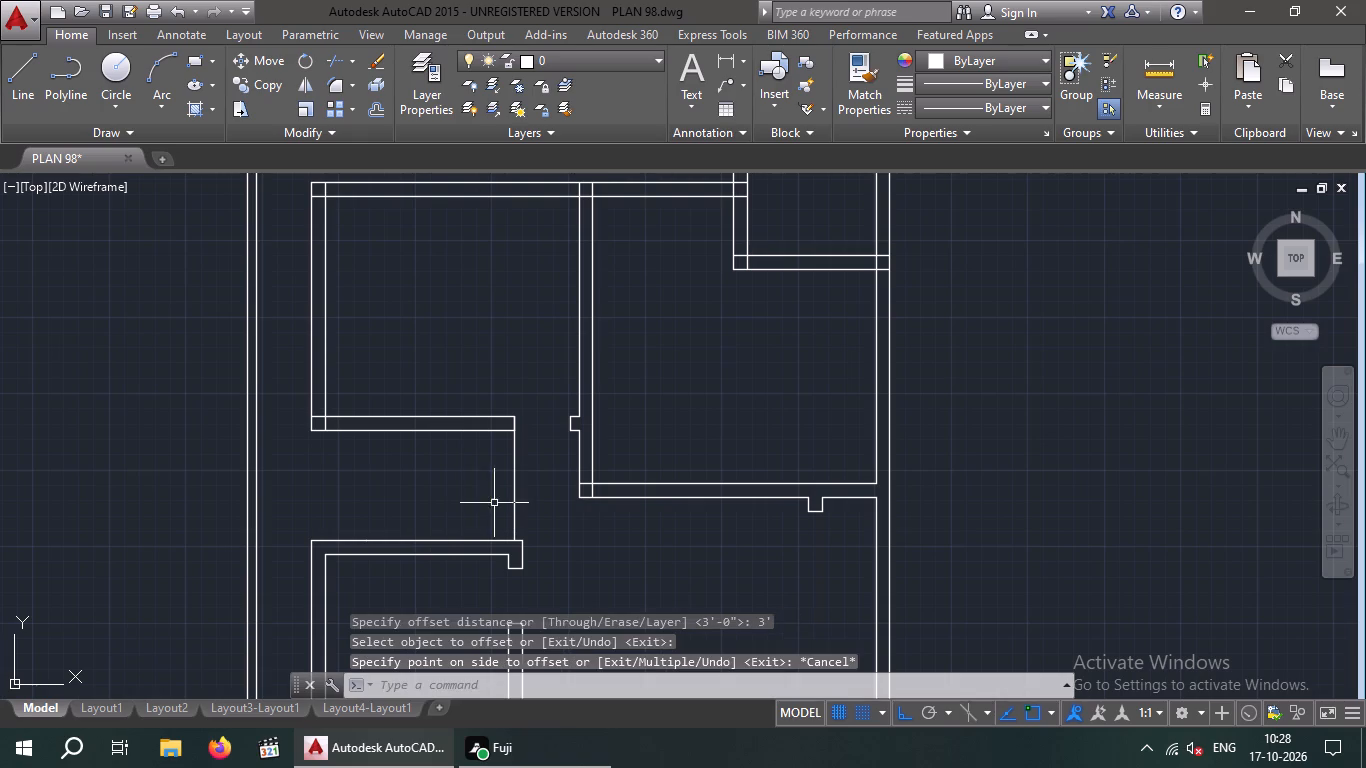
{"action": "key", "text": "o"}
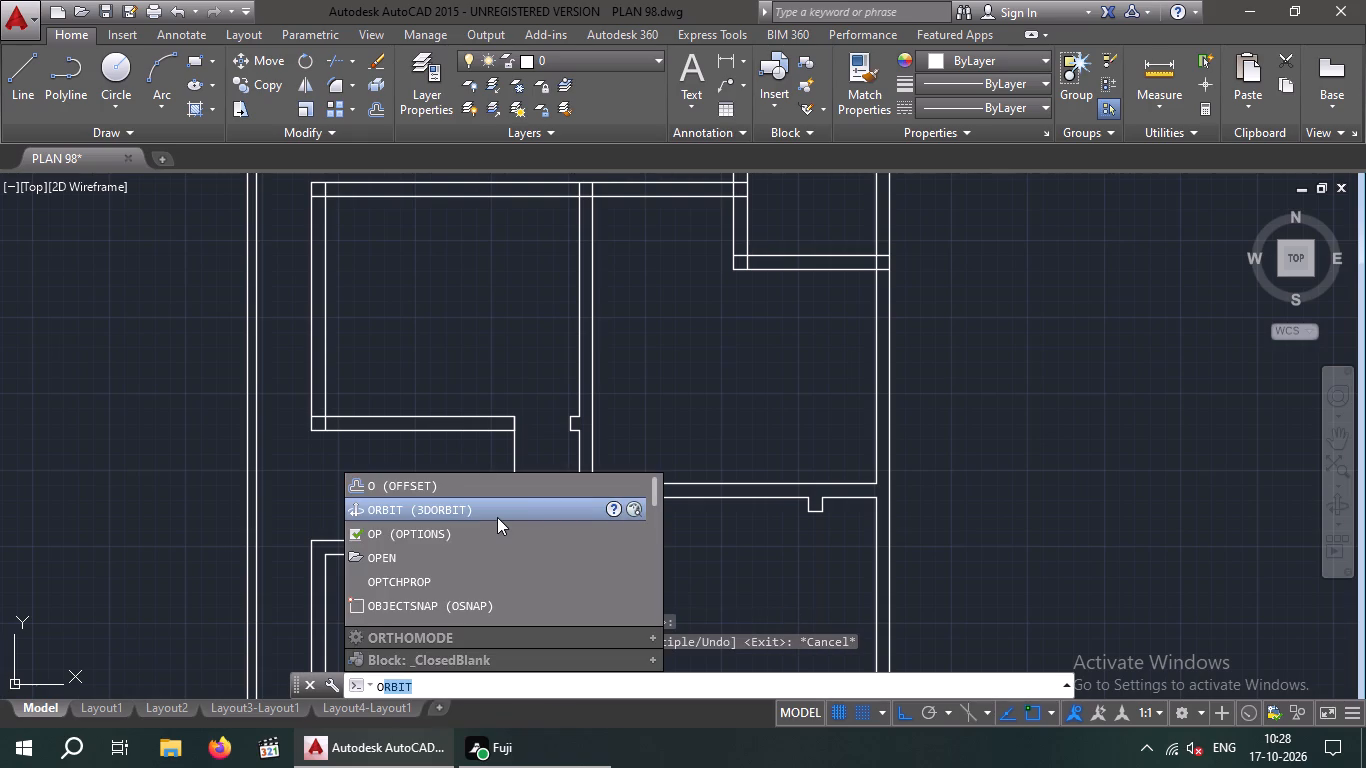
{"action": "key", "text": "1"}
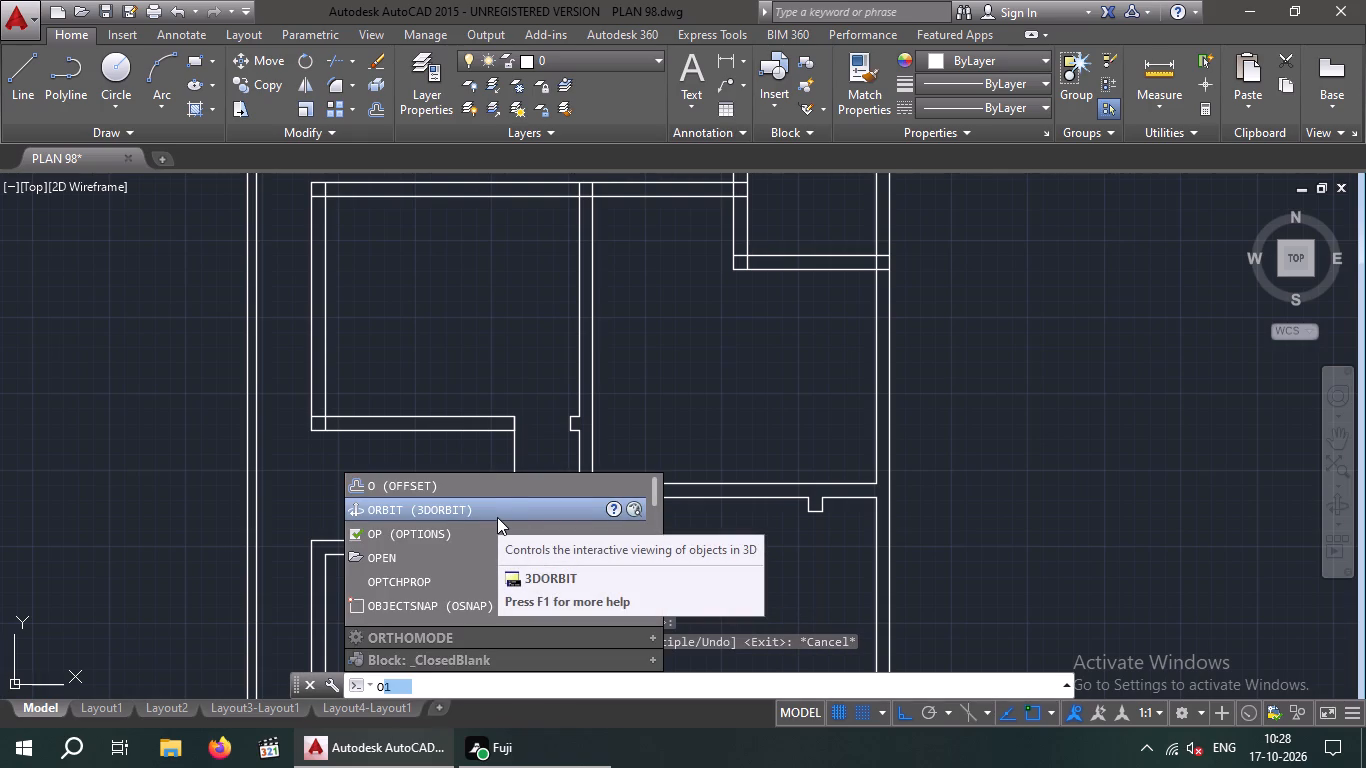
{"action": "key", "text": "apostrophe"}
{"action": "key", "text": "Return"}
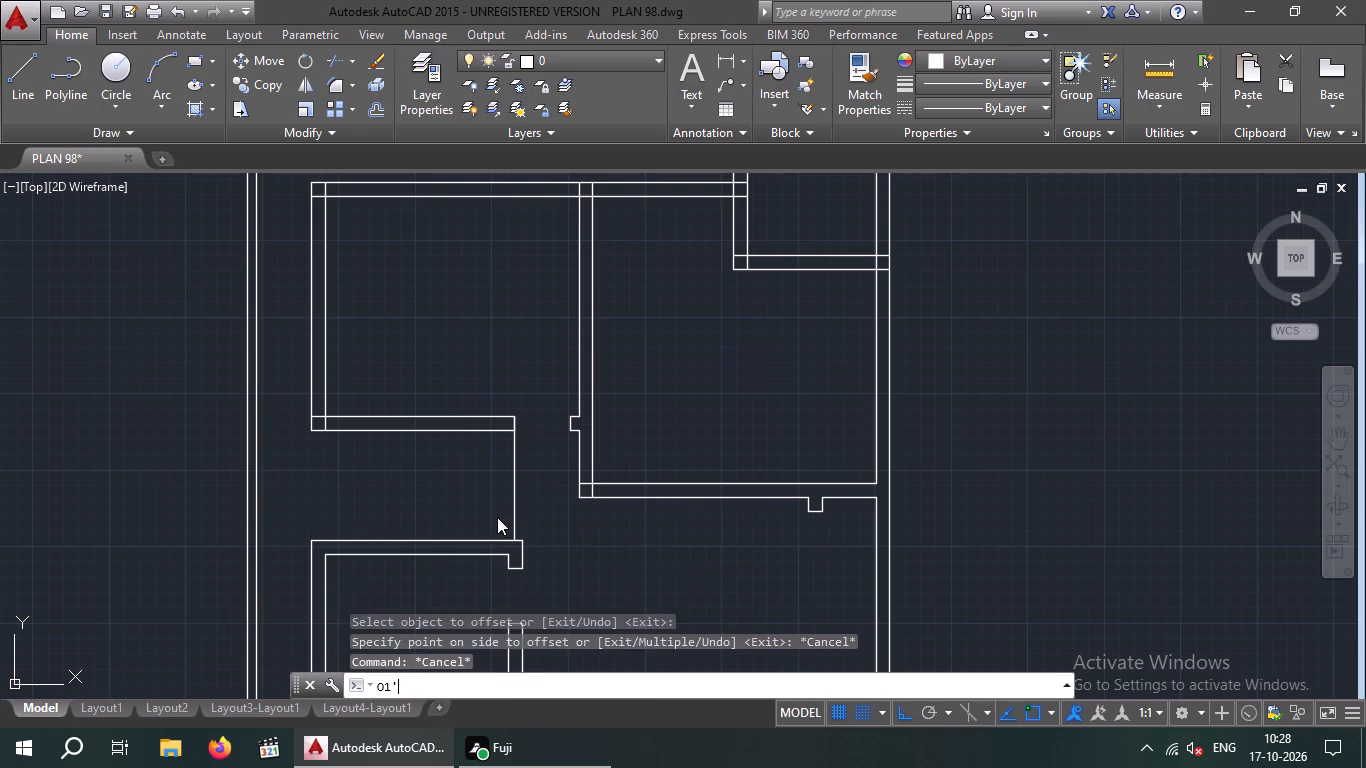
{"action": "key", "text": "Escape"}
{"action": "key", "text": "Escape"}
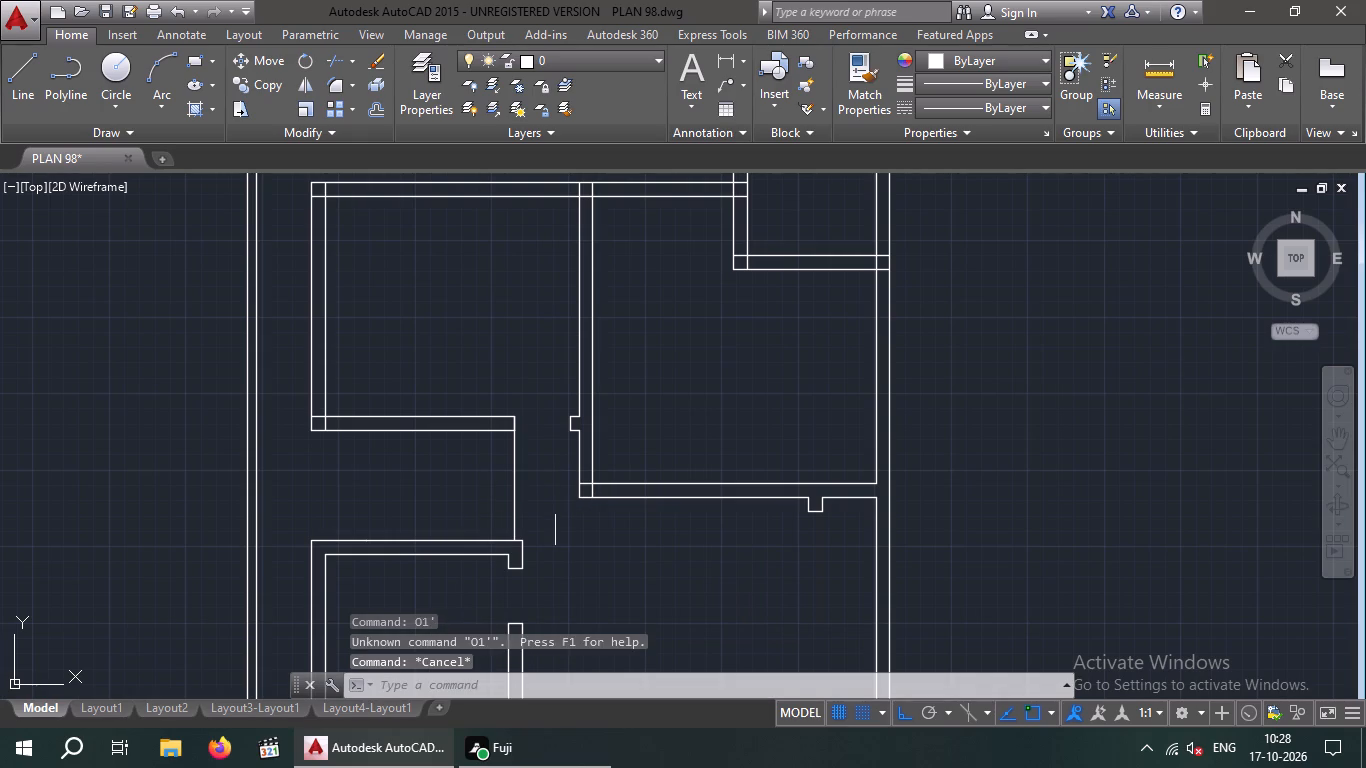
Offset the vertical line between the two left rooms 1' to the left.
{"action": "key", "text": "o"}
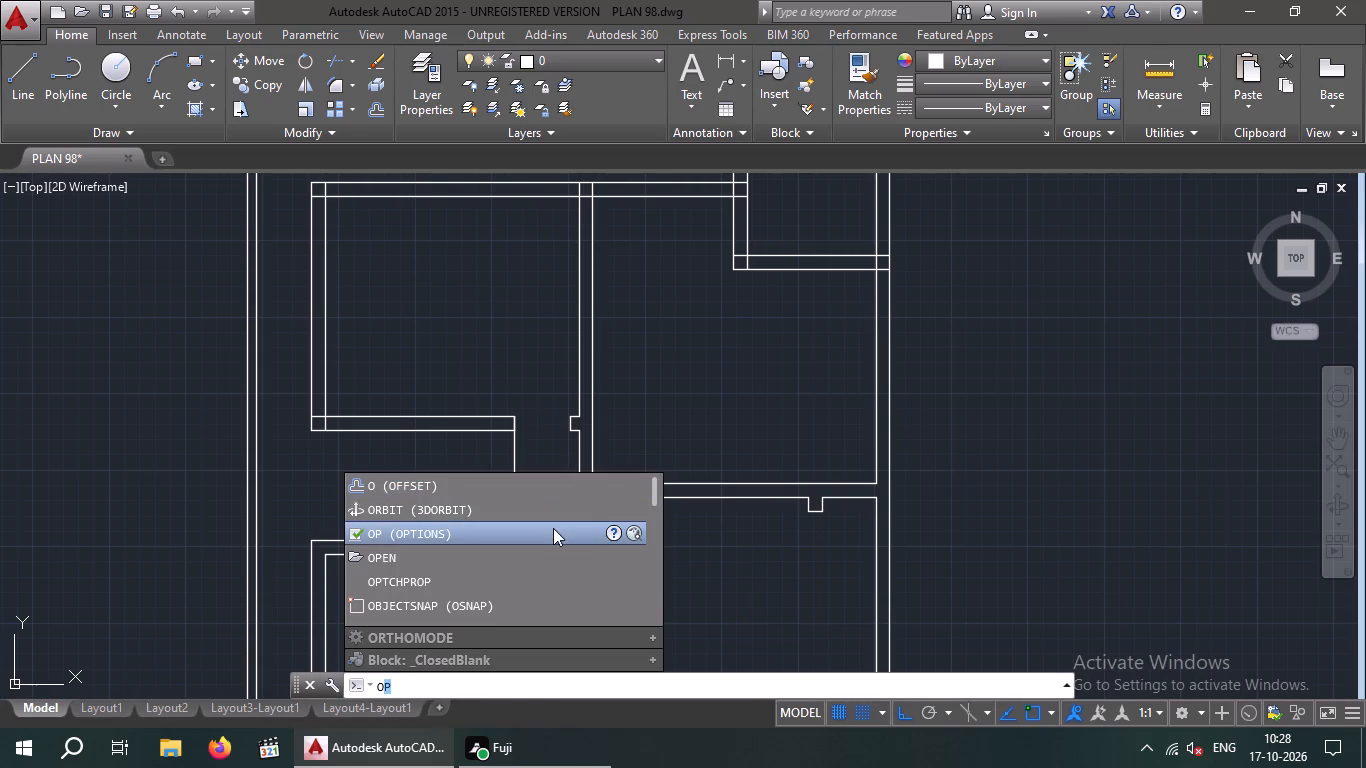
{"action": "left_click", "coordinate": [553, 484]}
{"action": "key", "text": "1"}
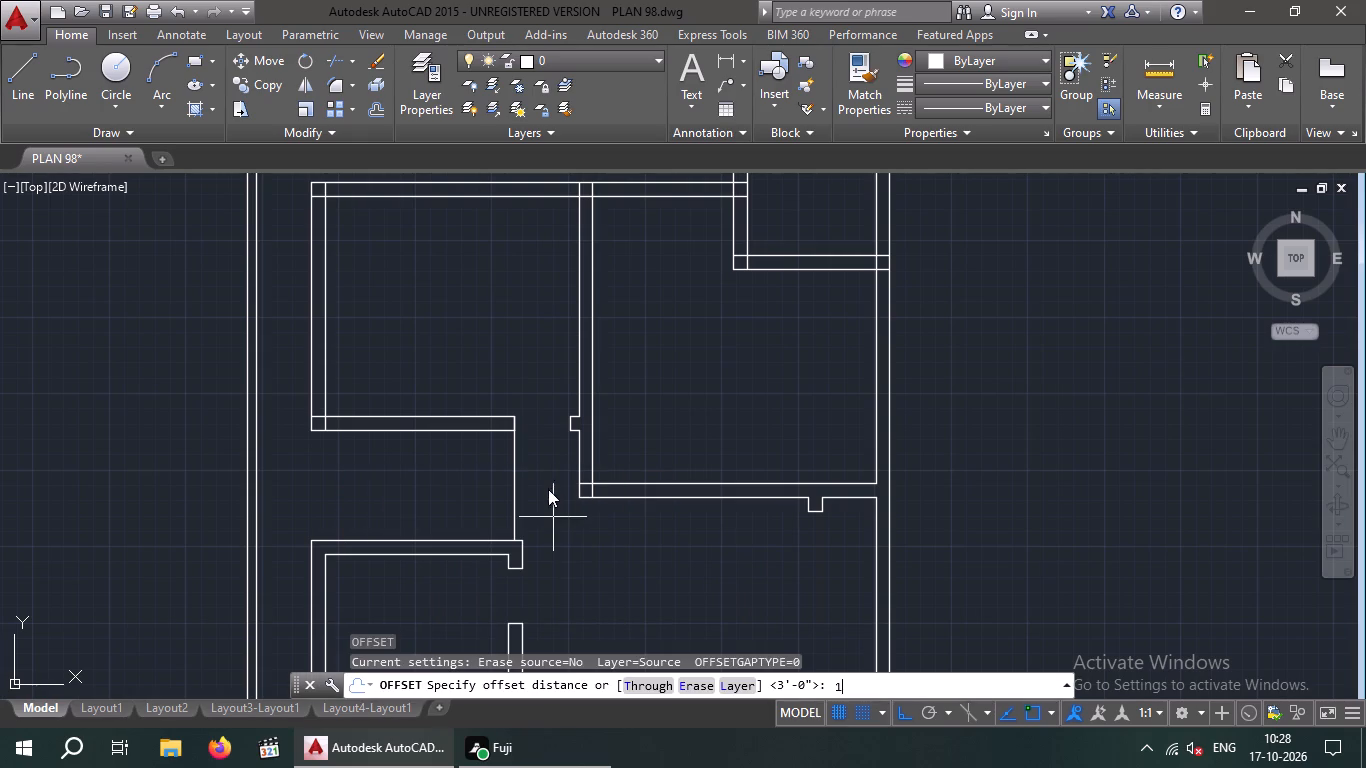
{"action": "key", "text": "apostrophe"}
{"action": "key", "text": "Return"}
{"action": "left_click_drag", "start_coordinate": [513, 488], "coordinate": [514, 487]}
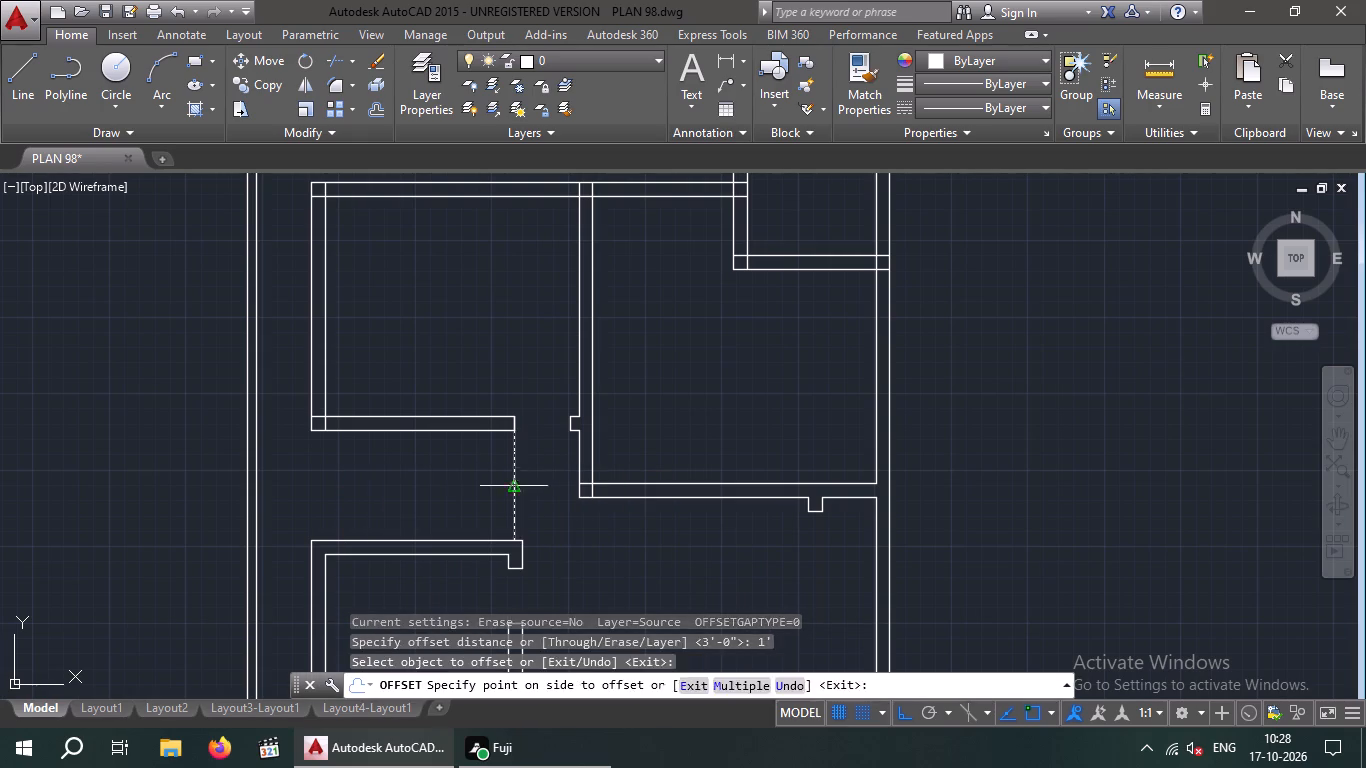
{"action": "left_click_drag", "start_coordinate": [514, 487], "coordinate": [501, 489]}
{"action": "left_click", "coordinate": [490, 491]}
{"action": "key", "text": "Escape"}
{"action": "key", "text": "Escape"}
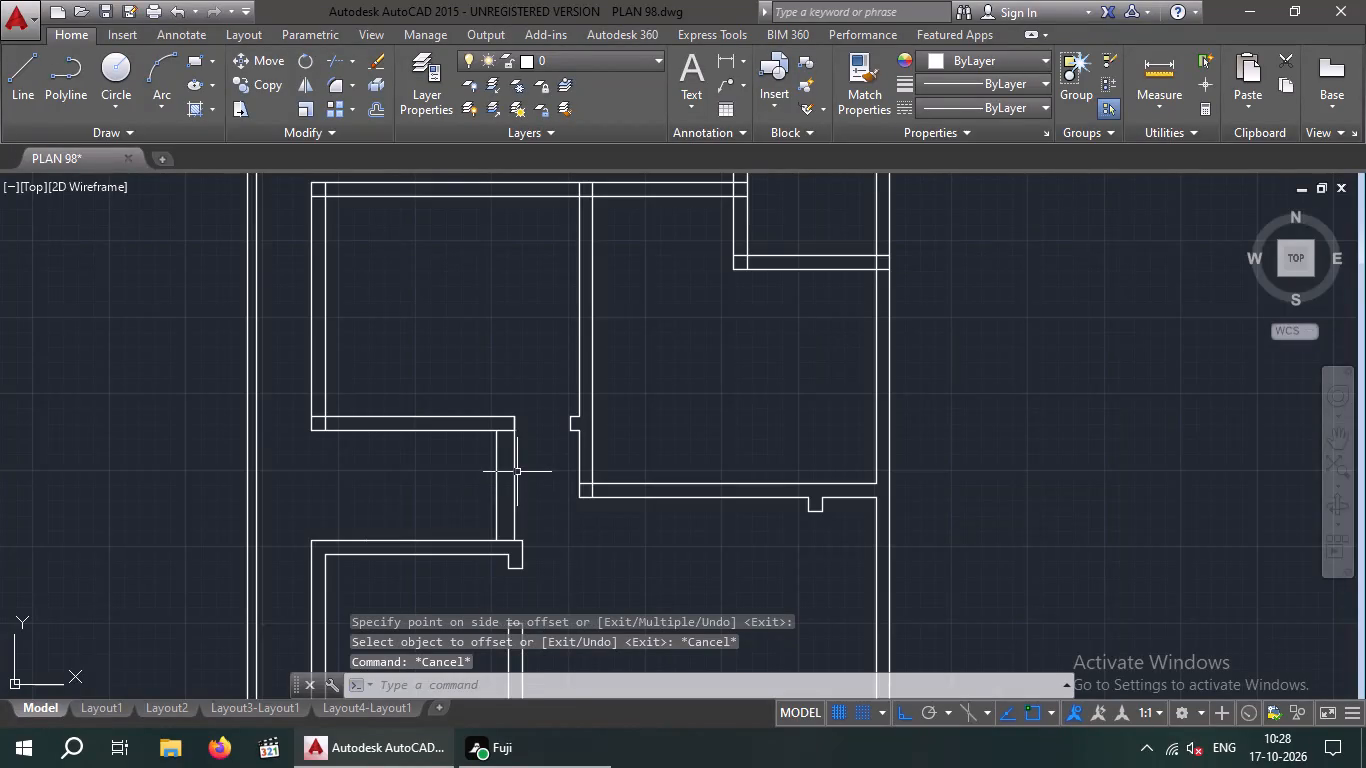
Erase the original vertical line at the opening's edge, keeping the offset copy.
{"action": "scroll", "coordinate": [517, 472], "scroll_direction": "up", "scroll_amount": 2}
{"action": "left_click_drag", "start_coordinate": [539, 458], "coordinate": [501, 482]}
{"action": "left_click", "coordinate": [499, 484]}
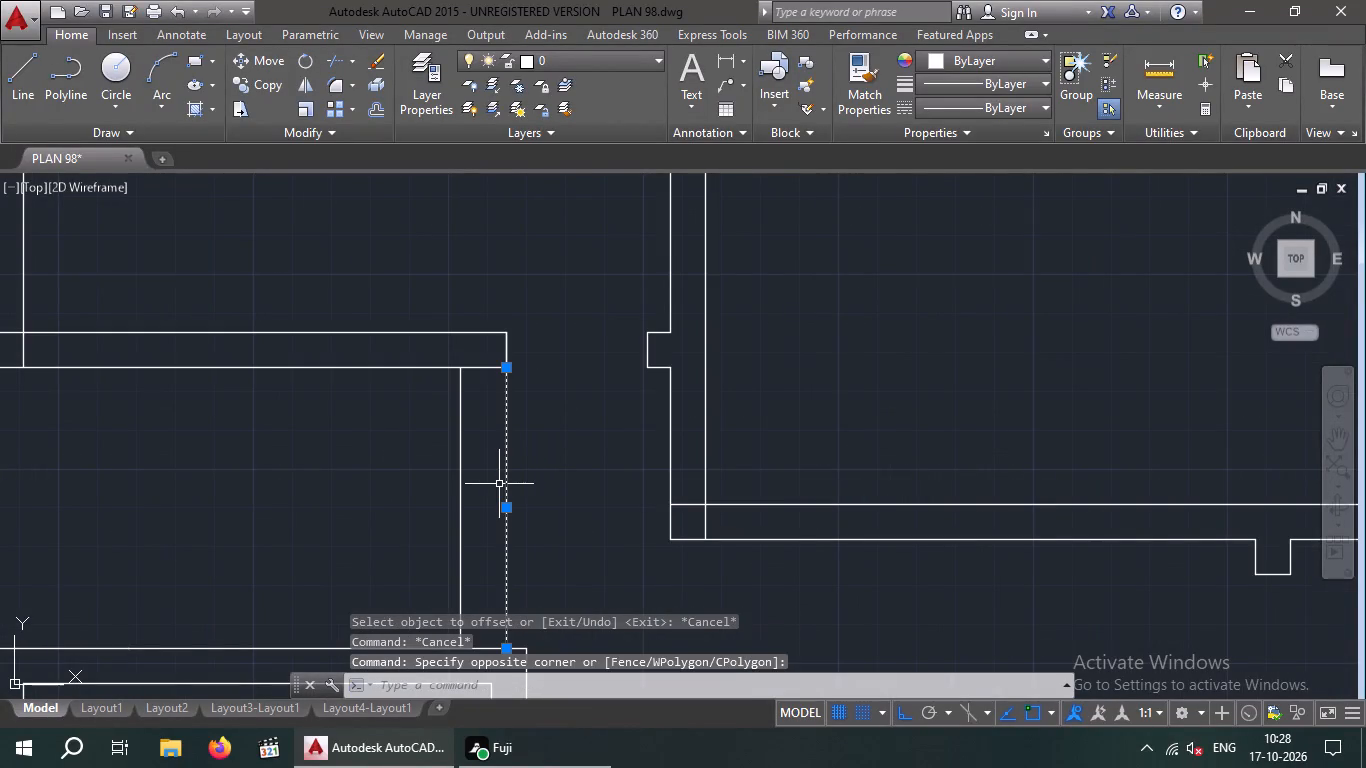
{"action": "key", "text": "Delete"}
{"action": "scroll", "coordinate": [499, 484], "scroll_direction": "down", "scroll_amount": 2}
{"action": "key", "text": "Escape"}
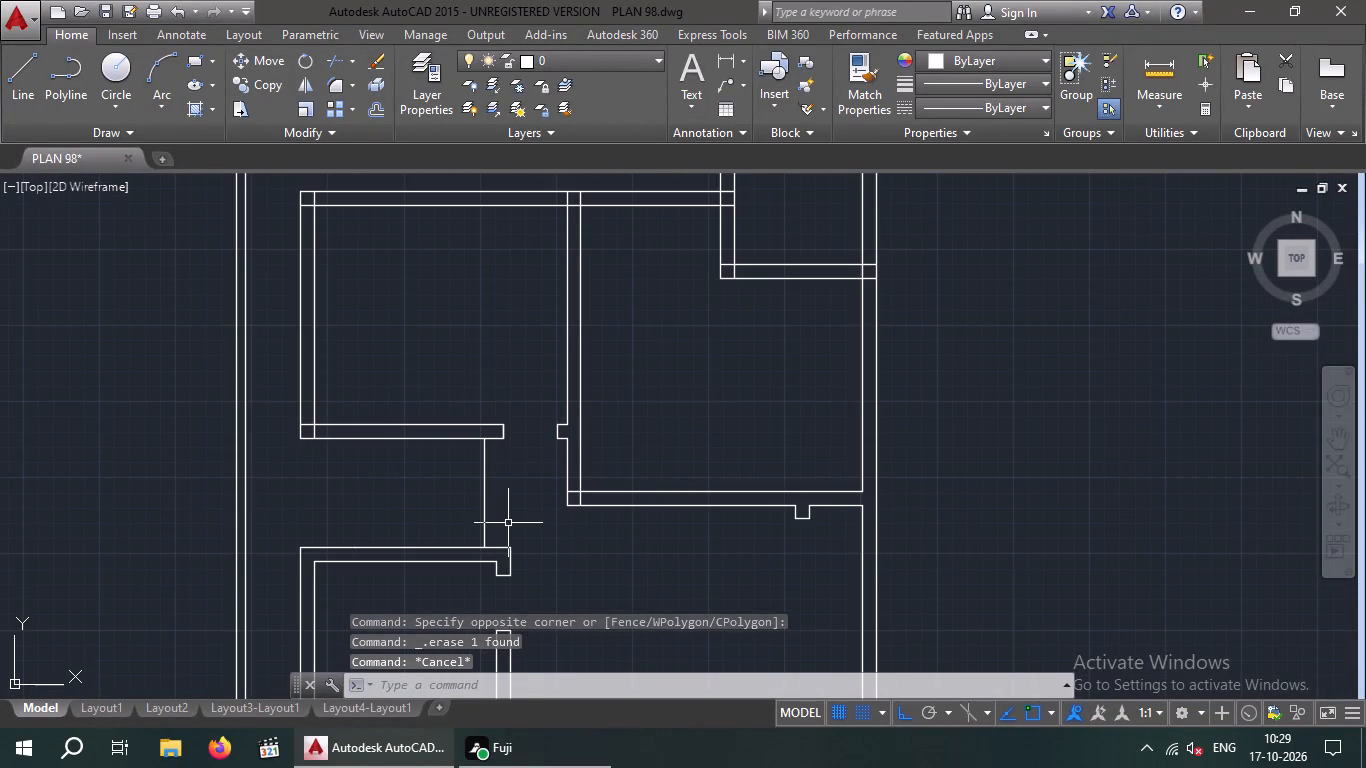
{"action": "key", "text": "Escape"}
Offset the remaining vertical line 9" to the left to form the wall between the two left rooms.
{"action": "key", "text": "o"}
{"action": "key", "text": "Return"}
{"action": "type", "text": "9\""}
{"action": "key", "text": "Return"}
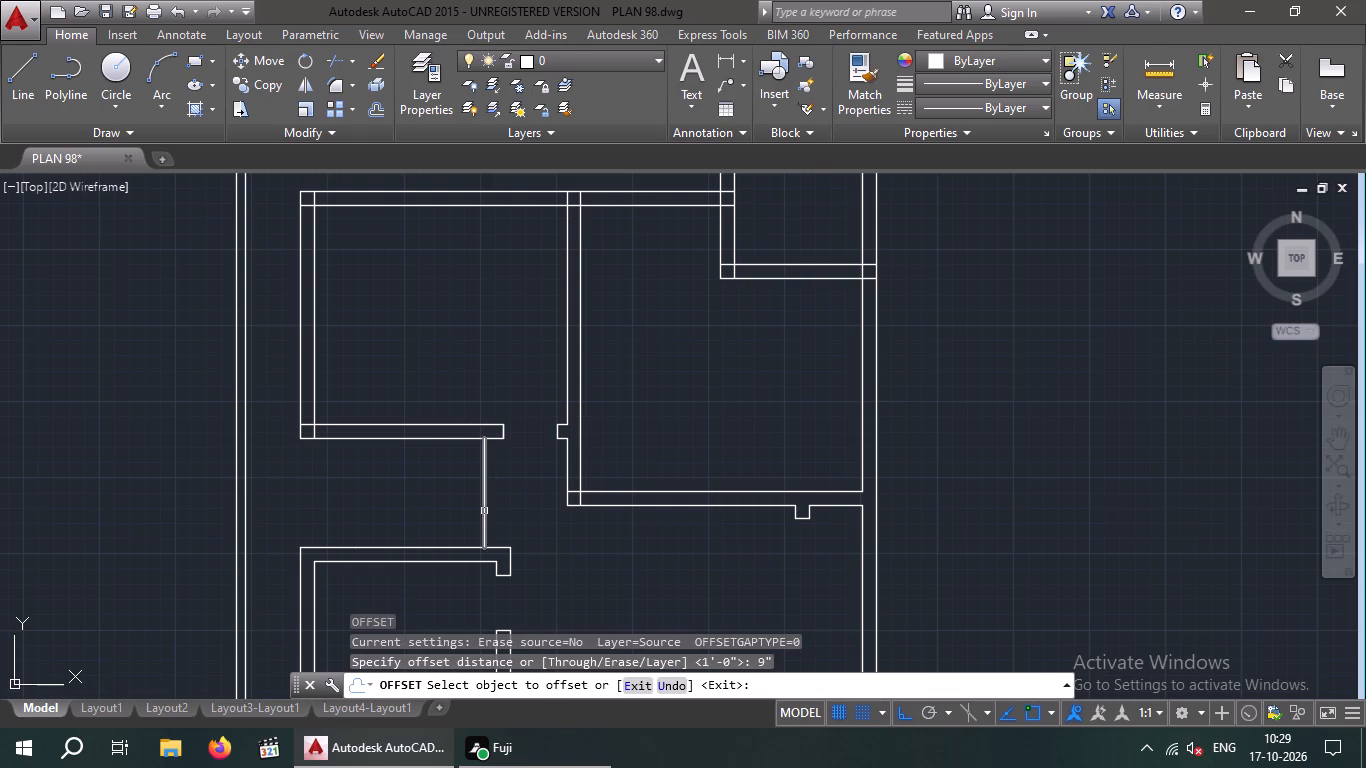
{"action": "left_click_drag", "start_coordinate": [484, 508], "coordinate": [474, 508]}
{"action": "left_click", "coordinate": [455, 508]}
{"action": "key", "text": "Escape"}
{"action": "key", "text": "Escape"}
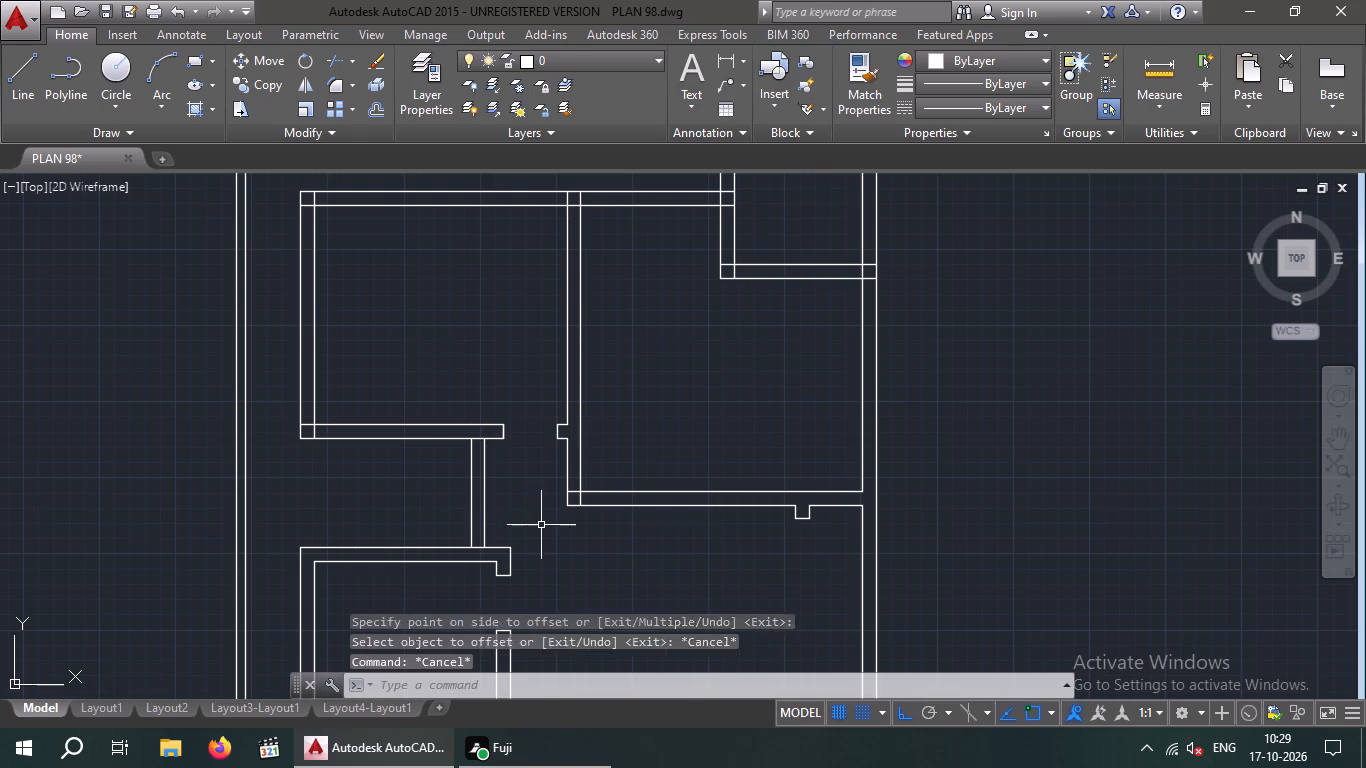
{"action": "key", "text": "Escape"}
{"action": "key", "text": "Escape"}
Offset the left line of the cross wall between the two left rooms 7' to the left.
{"action": "key", "text": "o"}
{"action": "key", "text": "Return"}
{"action": "type", "text": "7'"}
{"action": "key", "text": "Return"}
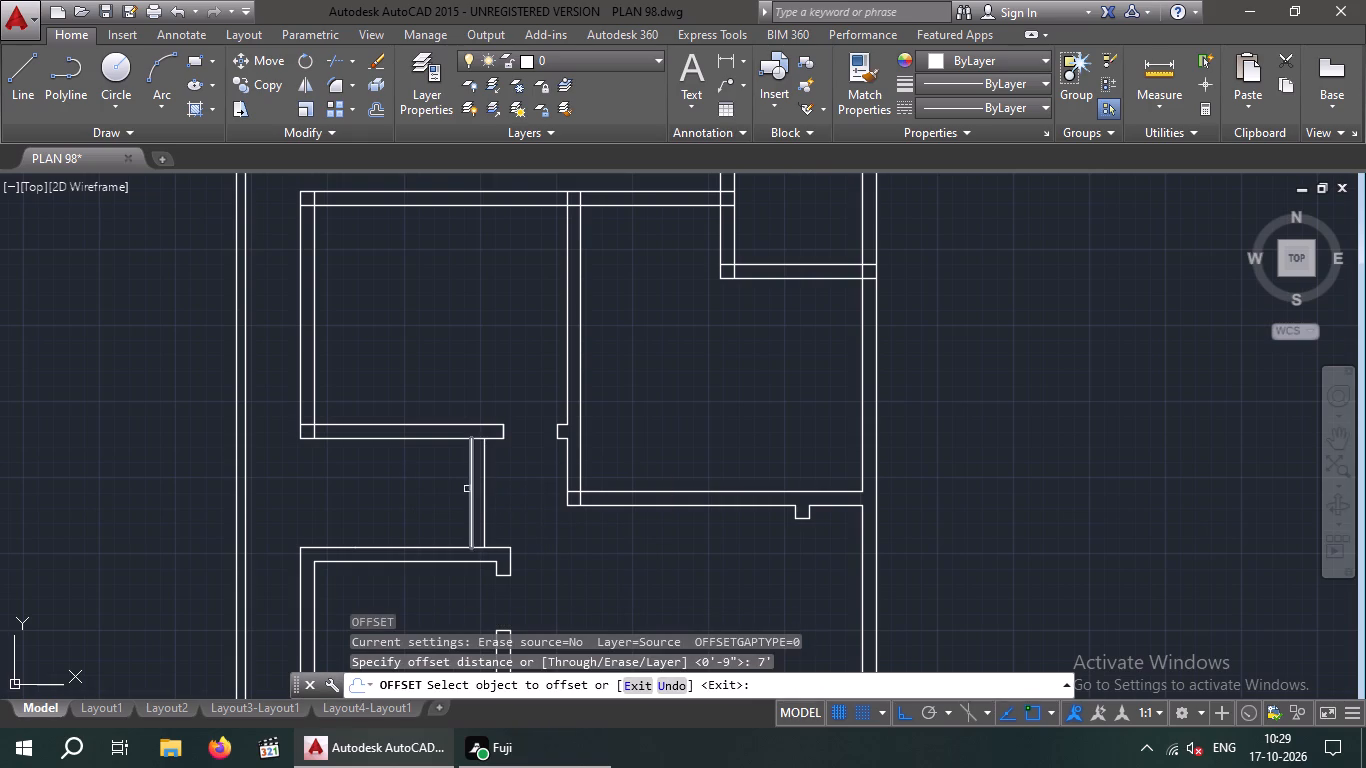
{"action": "left_click", "coordinate": [474, 488]}
{"action": "left_click", "coordinate": [471, 491]}
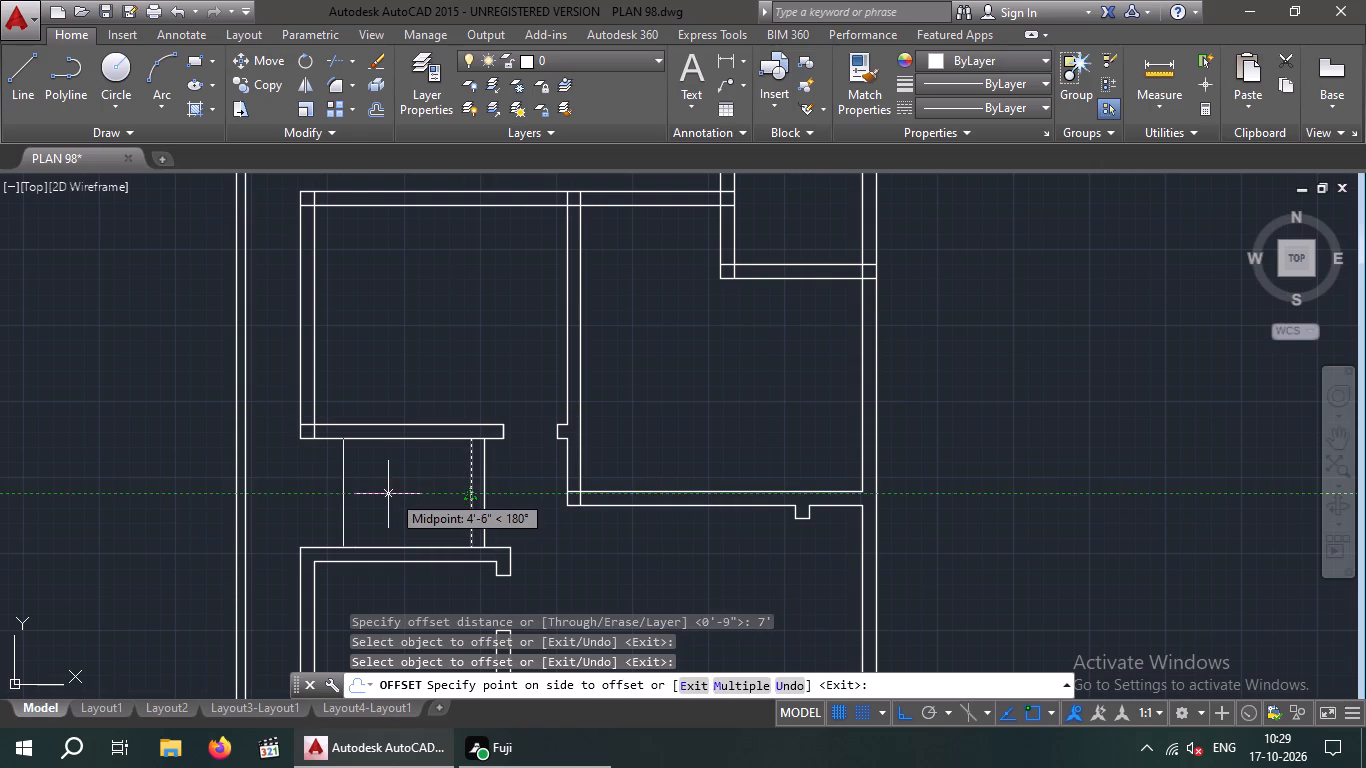
{"action": "left_click", "coordinate": [391, 493]}
{"action": "key", "text": "Escape"}
{"action": "key", "text": "Escape"}
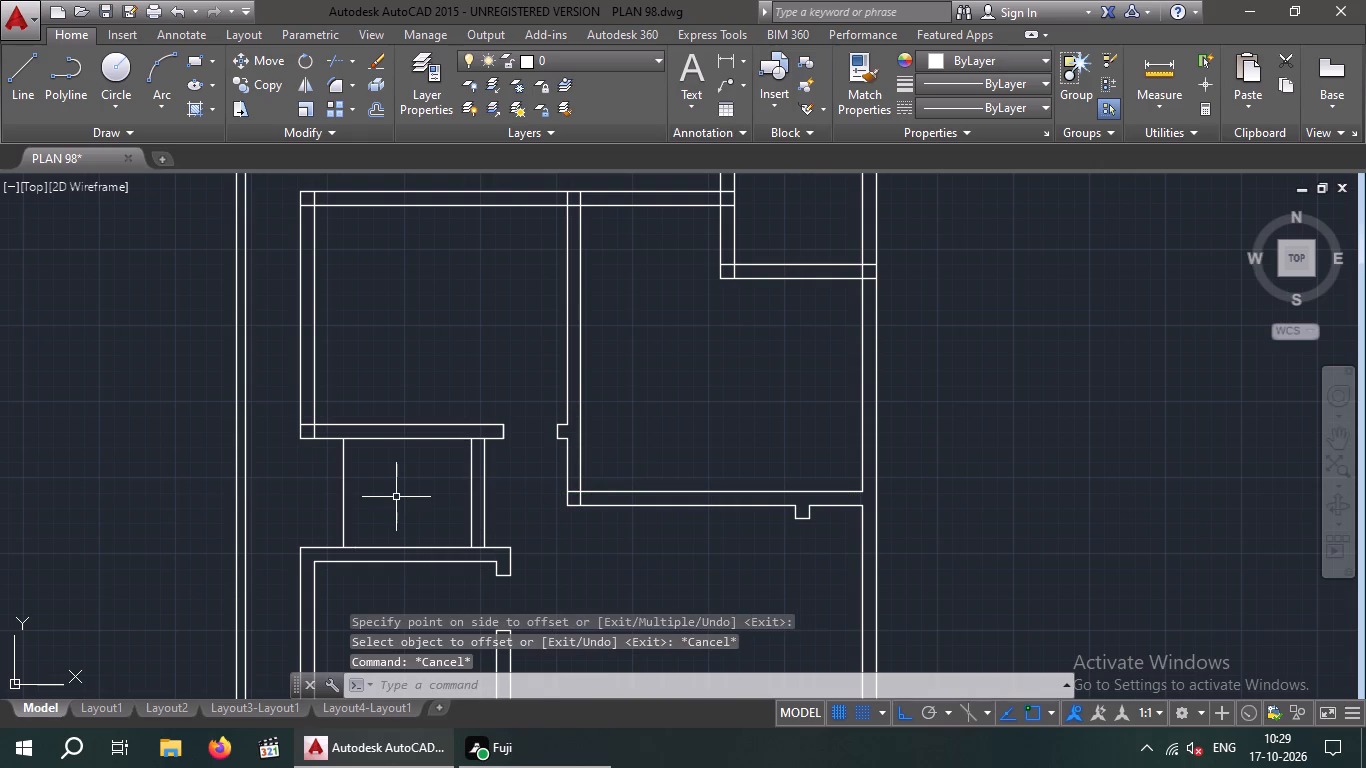
Offset the new vertical line 9" to the left to form the small room's left wall.
{"action": "key", "text": "o"}
{"action": "key", "text": "Return"}
{"action": "type", "text": "9\""}
{"action": "key", "text": "Return"}
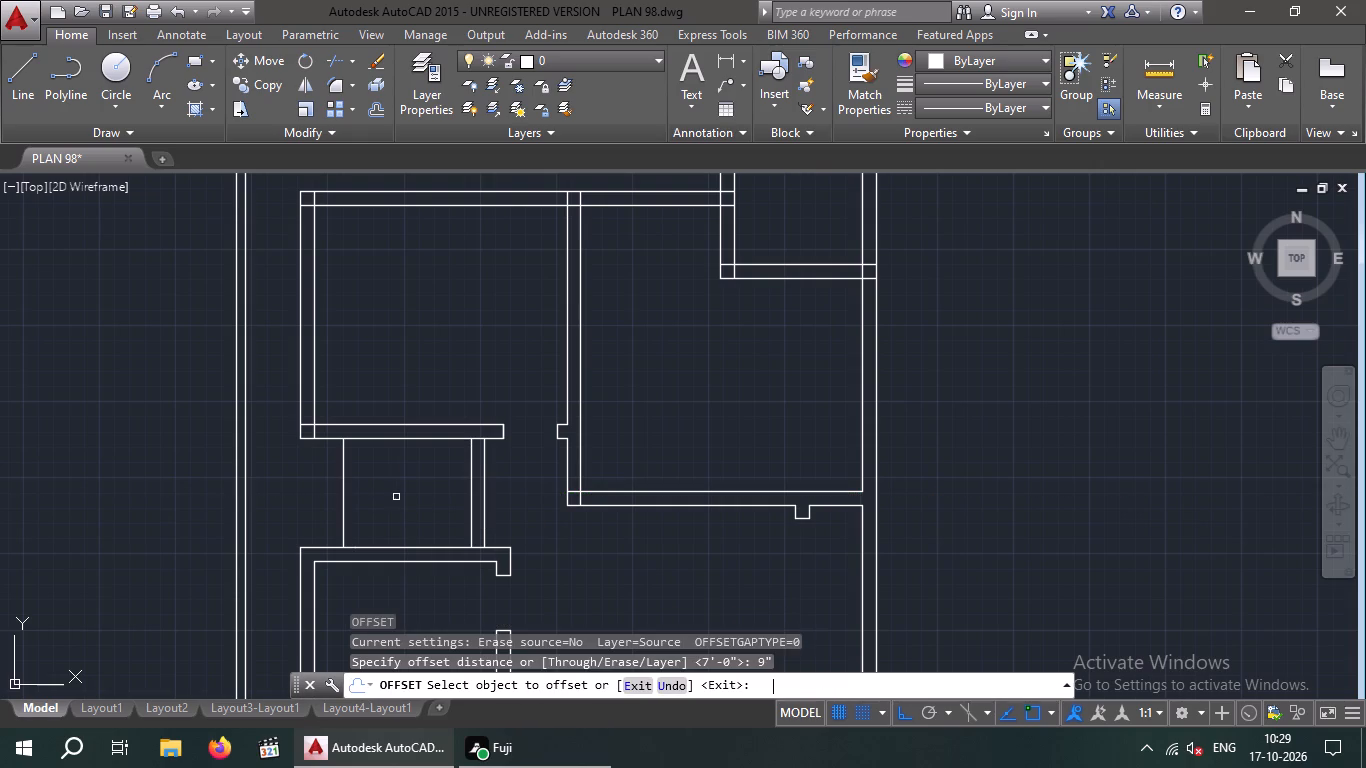
{"action": "left_click_drag", "start_coordinate": [345, 496], "coordinate": [336, 496]}
{"action": "left_click", "coordinate": [326, 499]}
{"action": "key", "text": "Escape"}
{"action": "key", "text": "Escape"}
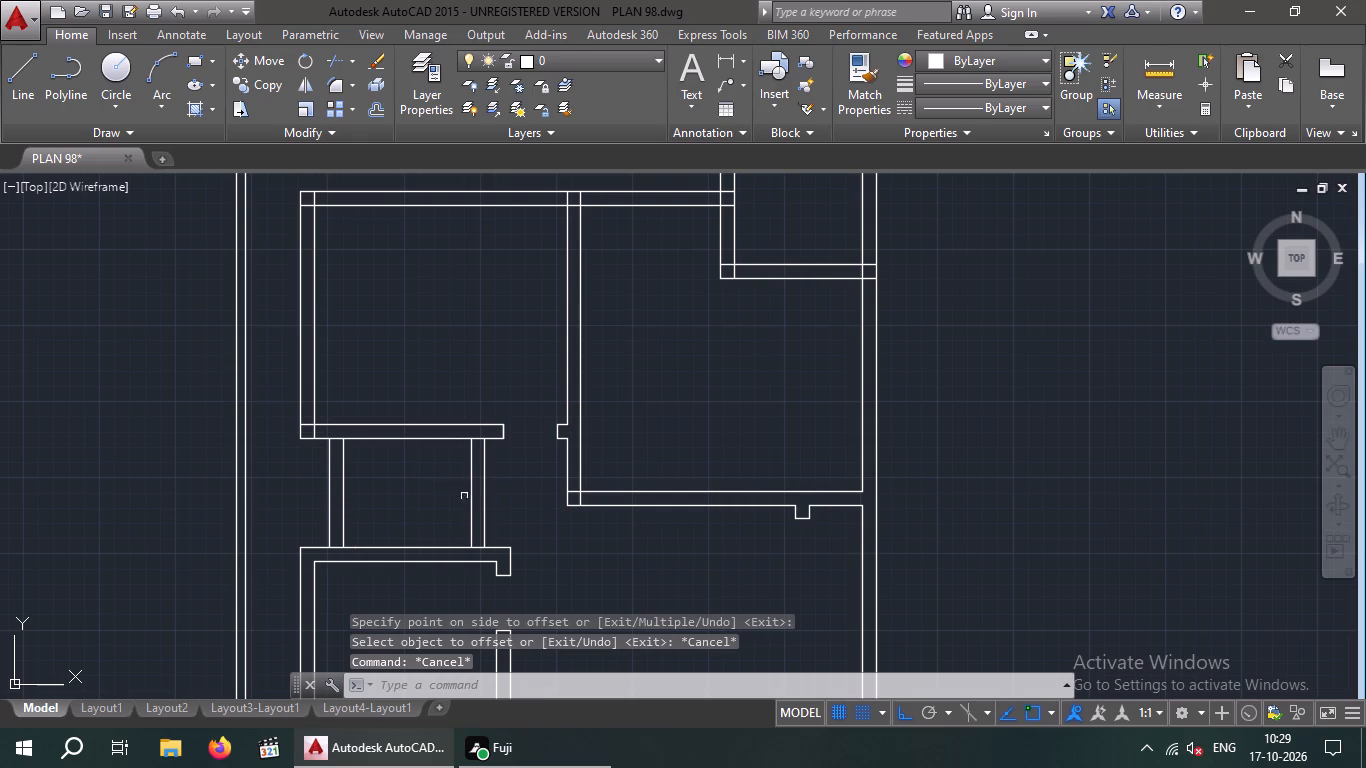
{"action": "key", "text": "Escape"}
{"action": "key", "text": "Escape"}
Offset the inner line of the small room's left wall 9" to the right to mark an opening's edge.
{"action": "key", "text": "o"}
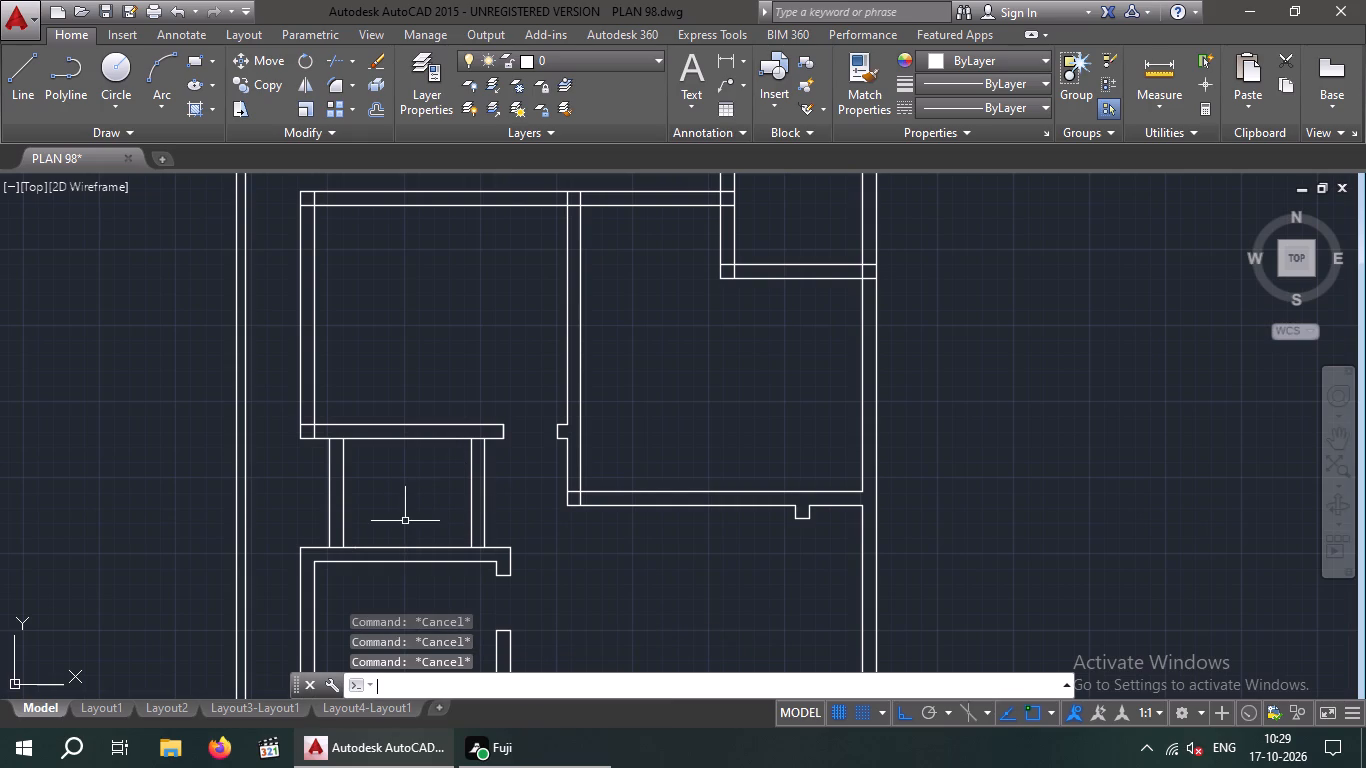
{"action": "key", "text": "Return"}
{"action": "key", "text": "9"}
{"action": "key", "text": "shift+quotedbl"}
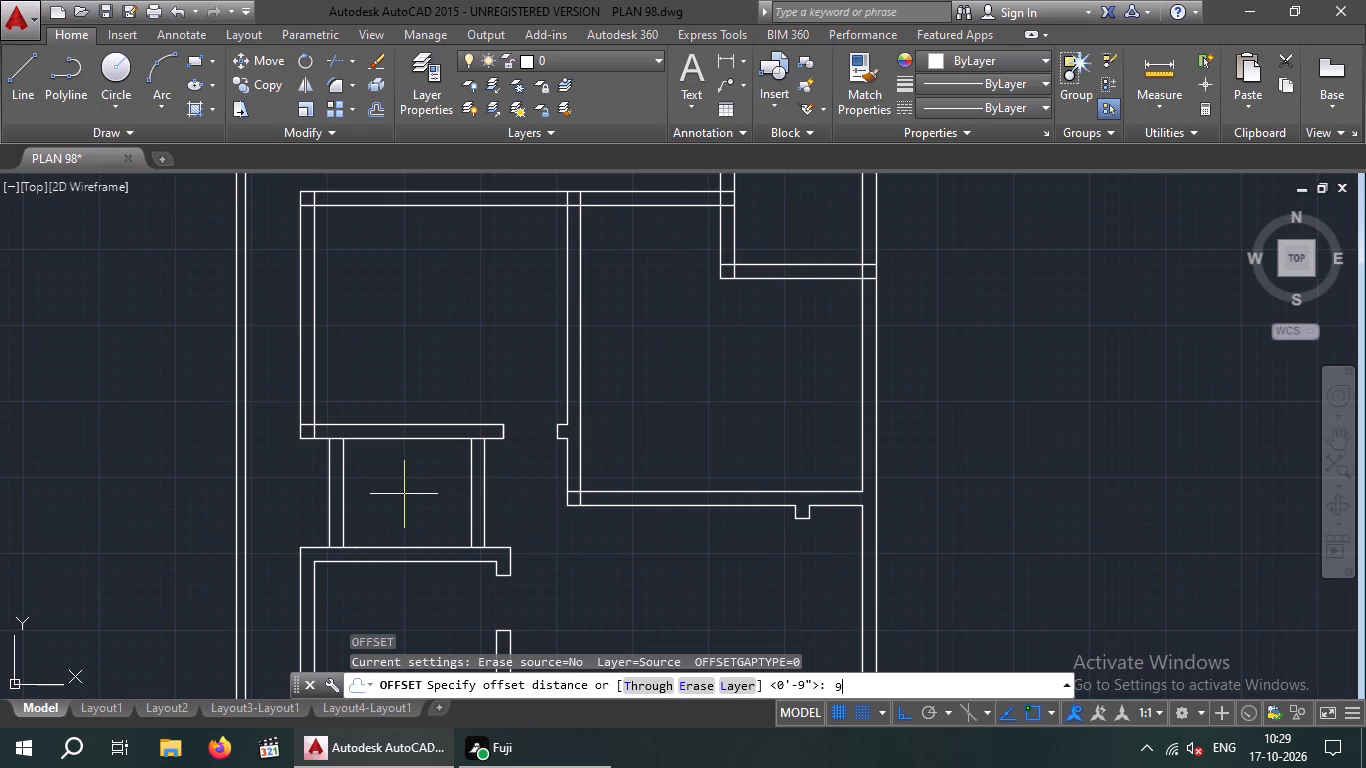
{"action": "key", "text": "Return"}
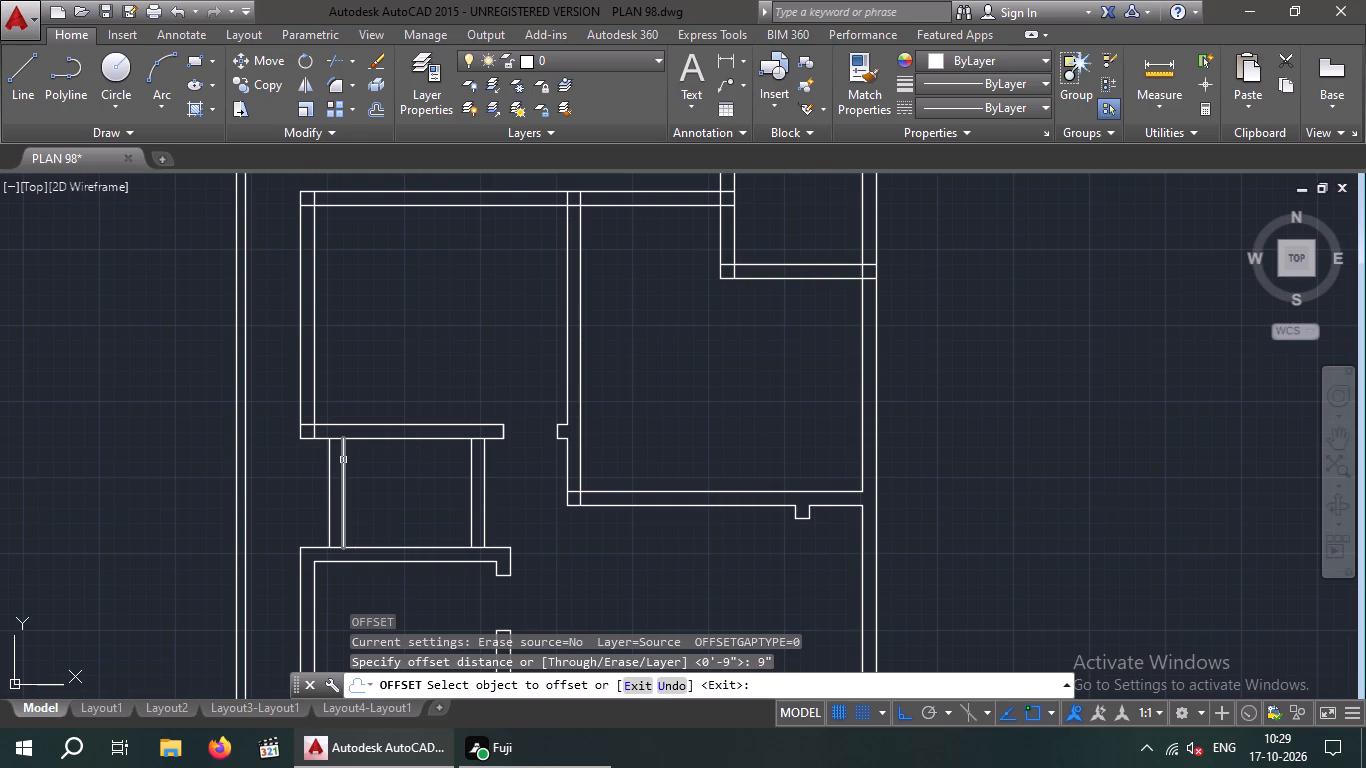
{"action": "left_click", "coordinate": [343, 460]}
{"action": "left_click", "coordinate": [382, 460]}
{"action": "key", "text": "Escape"}
{"action": "key", "text": "Escape"}
{"action": "key", "text": "Escape"}
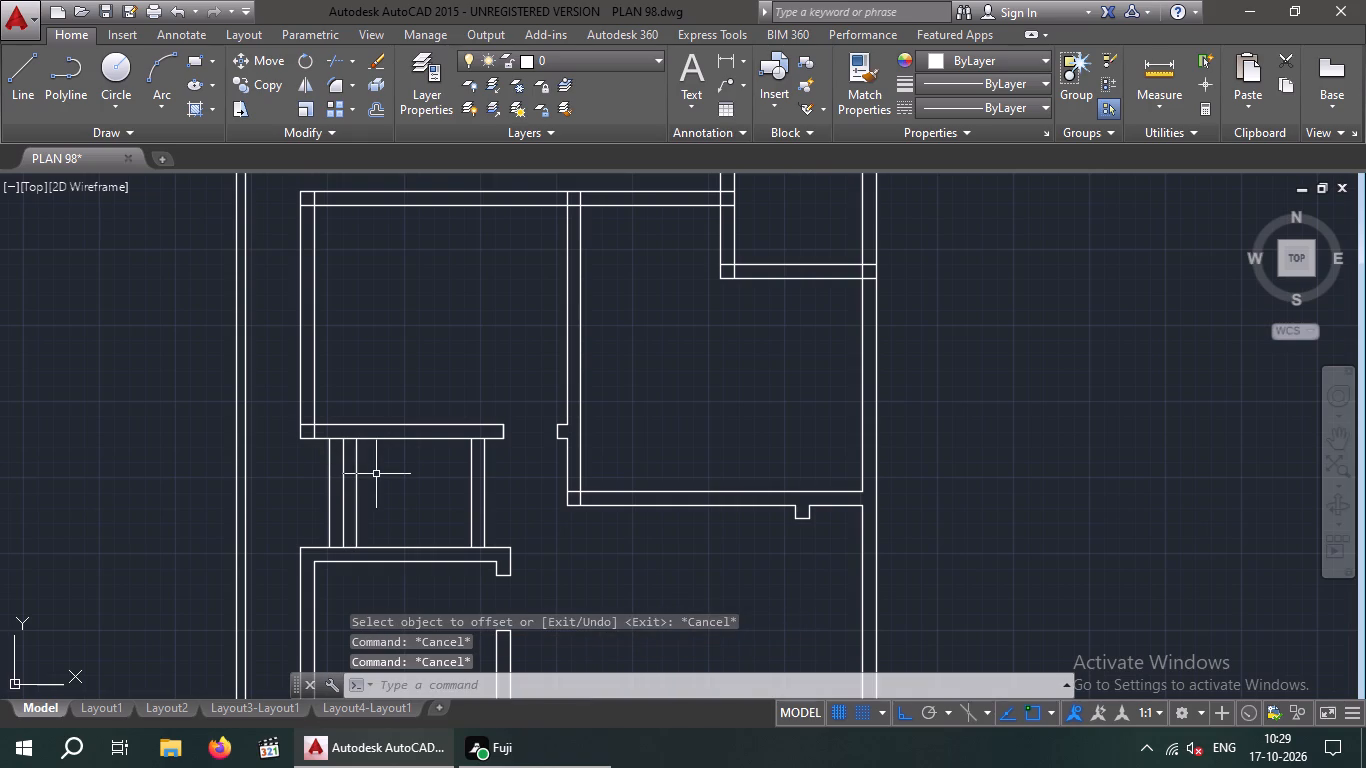
Extend the opening-edge line up to the upper line of the small room's top wall.
{"action": "key", "text": "e"}
{"action": "type", "text": "x"}
{"action": "key", "text": "space"}
{"action": "key", "text": "space"}
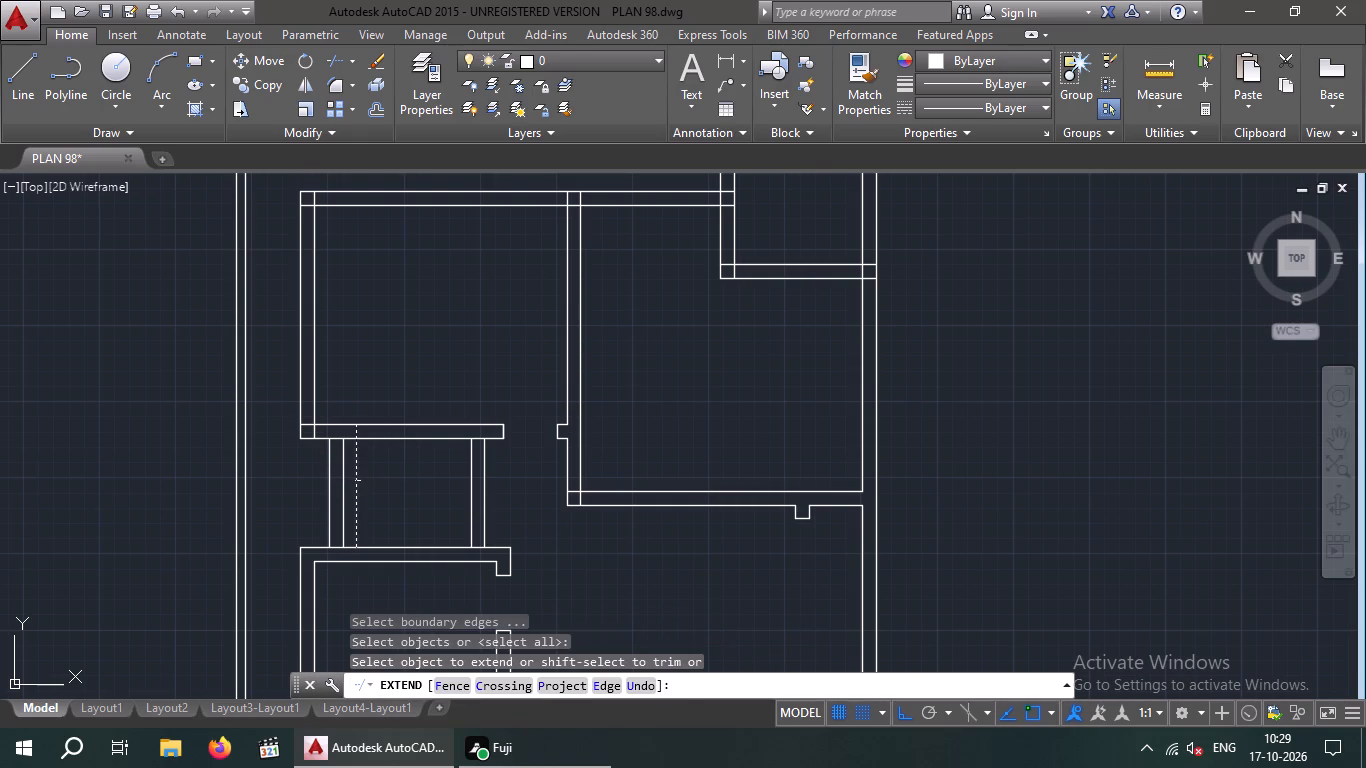
{"action": "left_click", "coordinate": [357, 478]}
{"action": "key", "text": "Escape"}
Trim the opening-edge line inside the small room, keeping only the piece across the top wall's thickness.
{"action": "key", "text": "t"}
{"action": "type", "text": "r"}
{"action": "key", "text": "space"}
{"action": "key", "text": "space"}
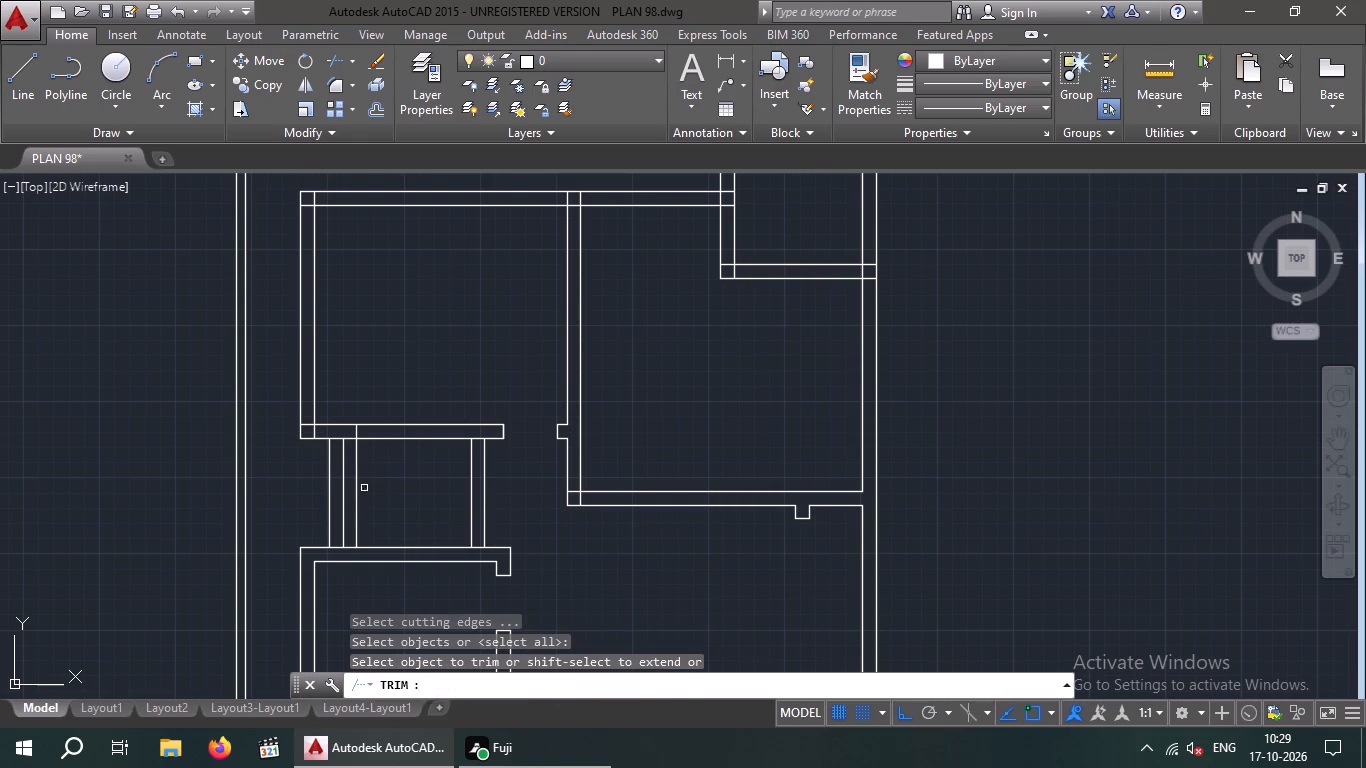
{"action": "left_click", "coordinate": [357, 492]}
{"action": "key", "text": "Escape"}
{"action": "key", "text": "Escape"}
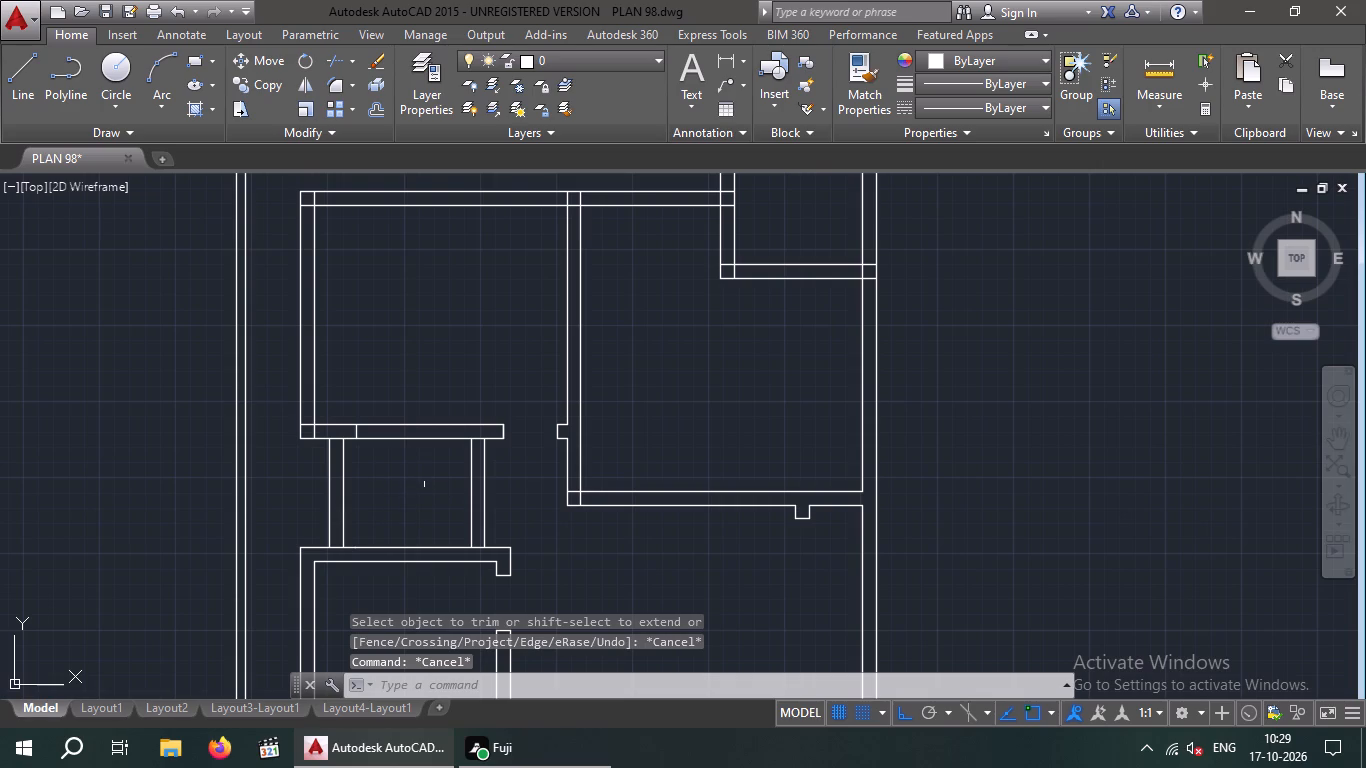
Offset the short opening-edge line 2' to the right across the small room's top wall.
{"action": "key", "text": "o"}
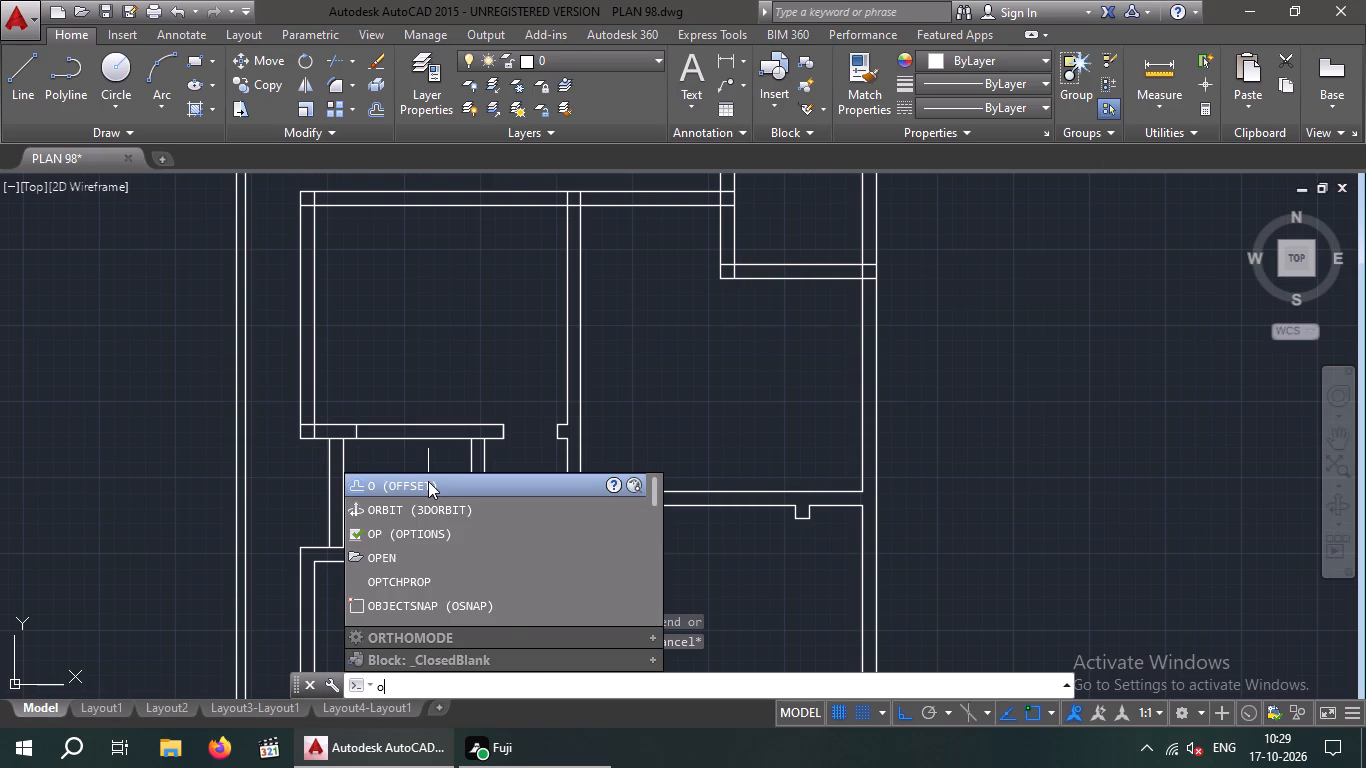
{"action": "key", "text": "Return"}
{"action": "key", "text": "2"}
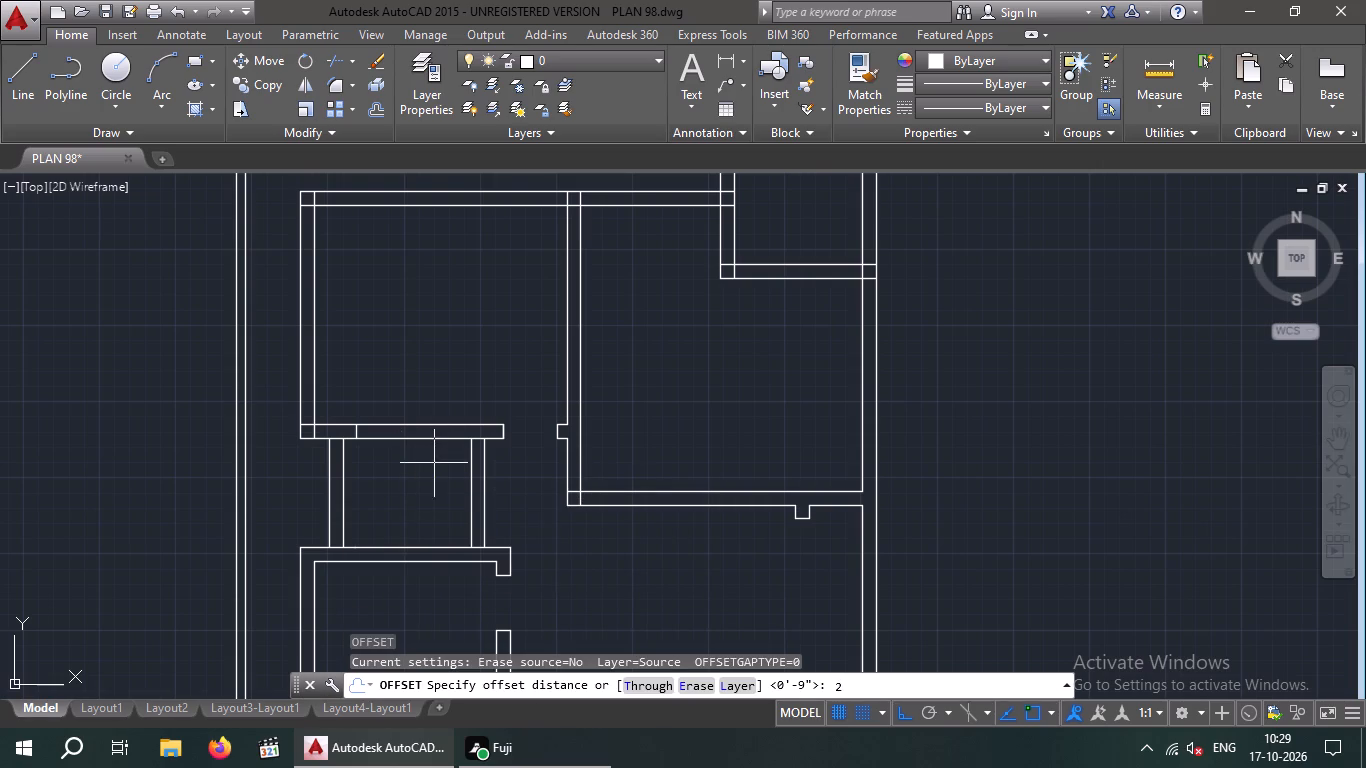
{"action": "key", "text": "apostrophe"}
{"action": "key", "text": "Return"}
{"action": "scroll", "coordinate": [366, 433], "scroll_direction": "up", "scroll_amount": 3}
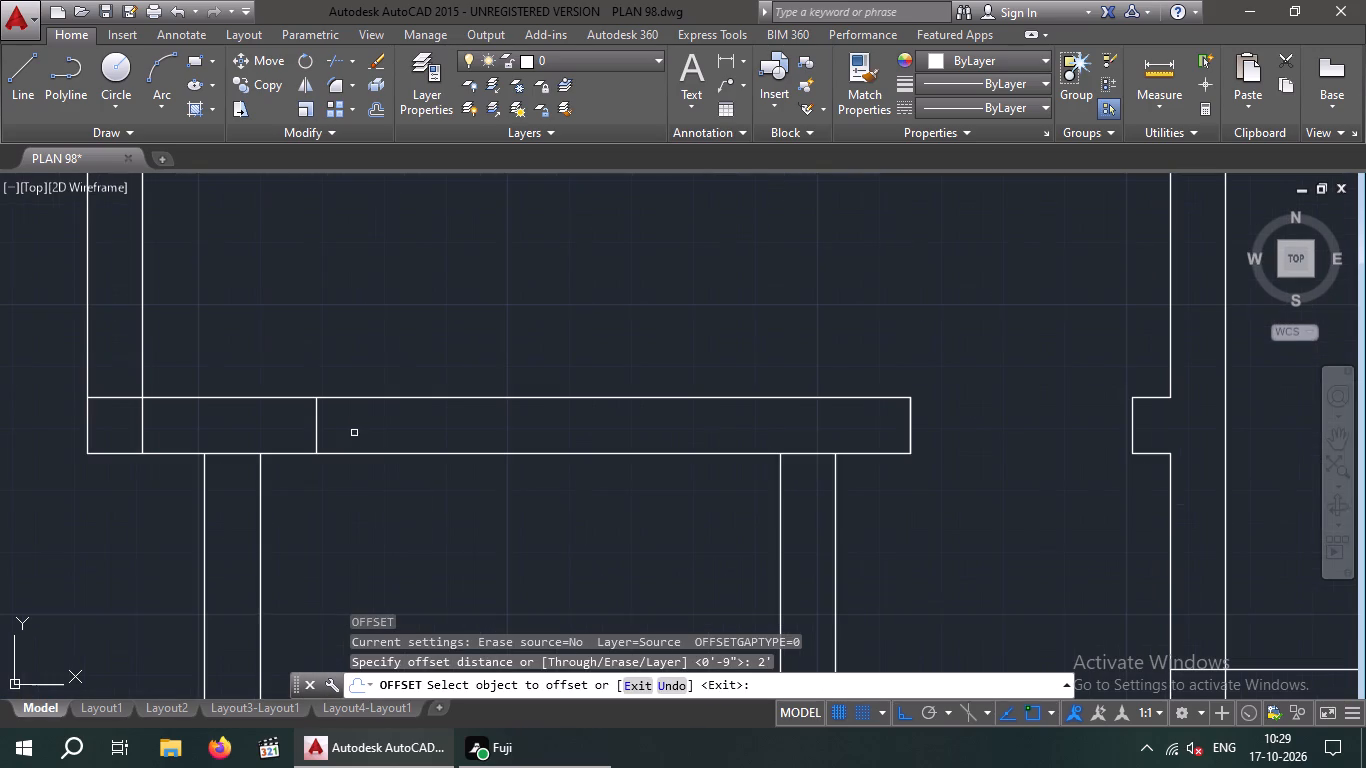
{"action": "left_click", "coordinate": [315, 428]}
{"action": "left_click", "coordinate": [440, 428]}
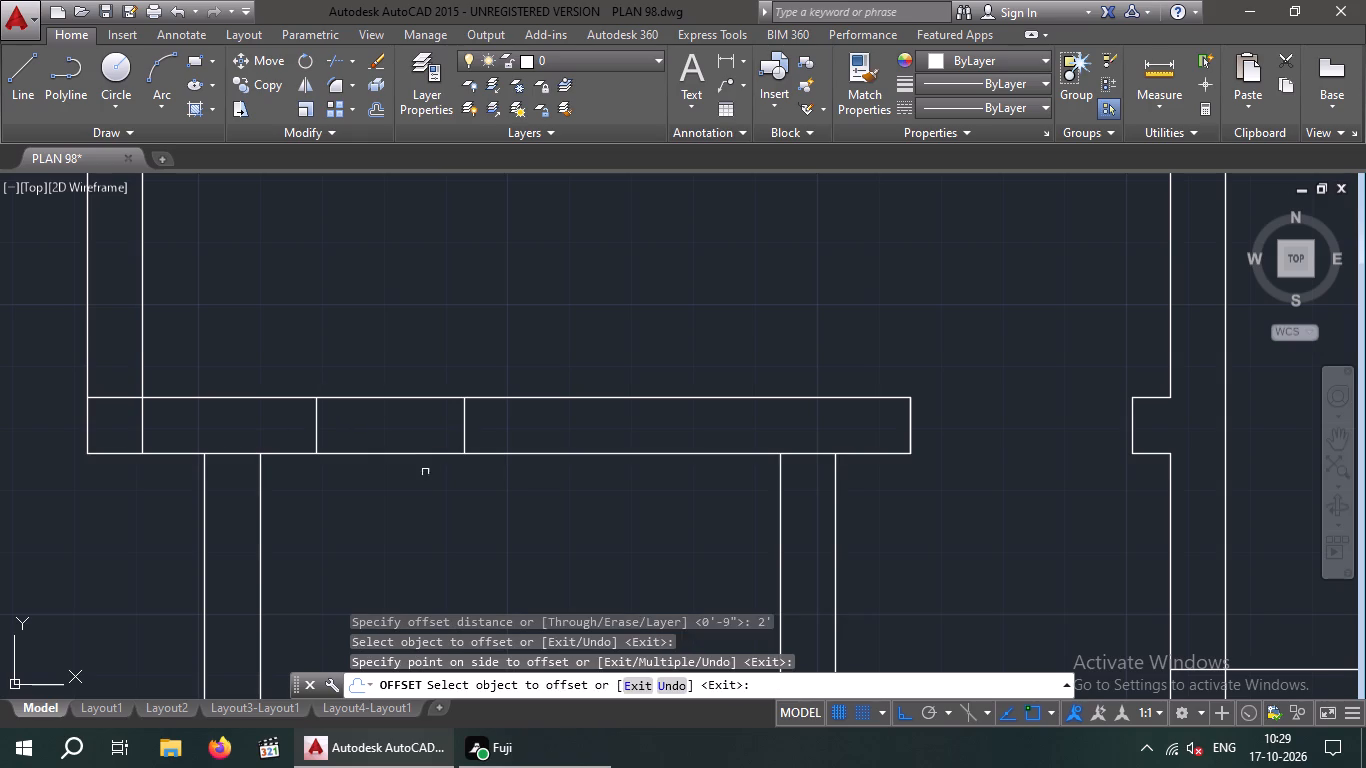
{"action": "key", "text": "Escape"}
{"action": "key", "text": "Escape"}
Trim both top wall lines between the two edge lines to cut the small room's 2' opening.
{"action": "type", "text": "tr"}
{"action": "key", "text": "space"}
{"action": "key", "text": "space"}
{"action": "left_click_drag", "start_coordinate": [425, 501], "coordinate": [424, 494]}
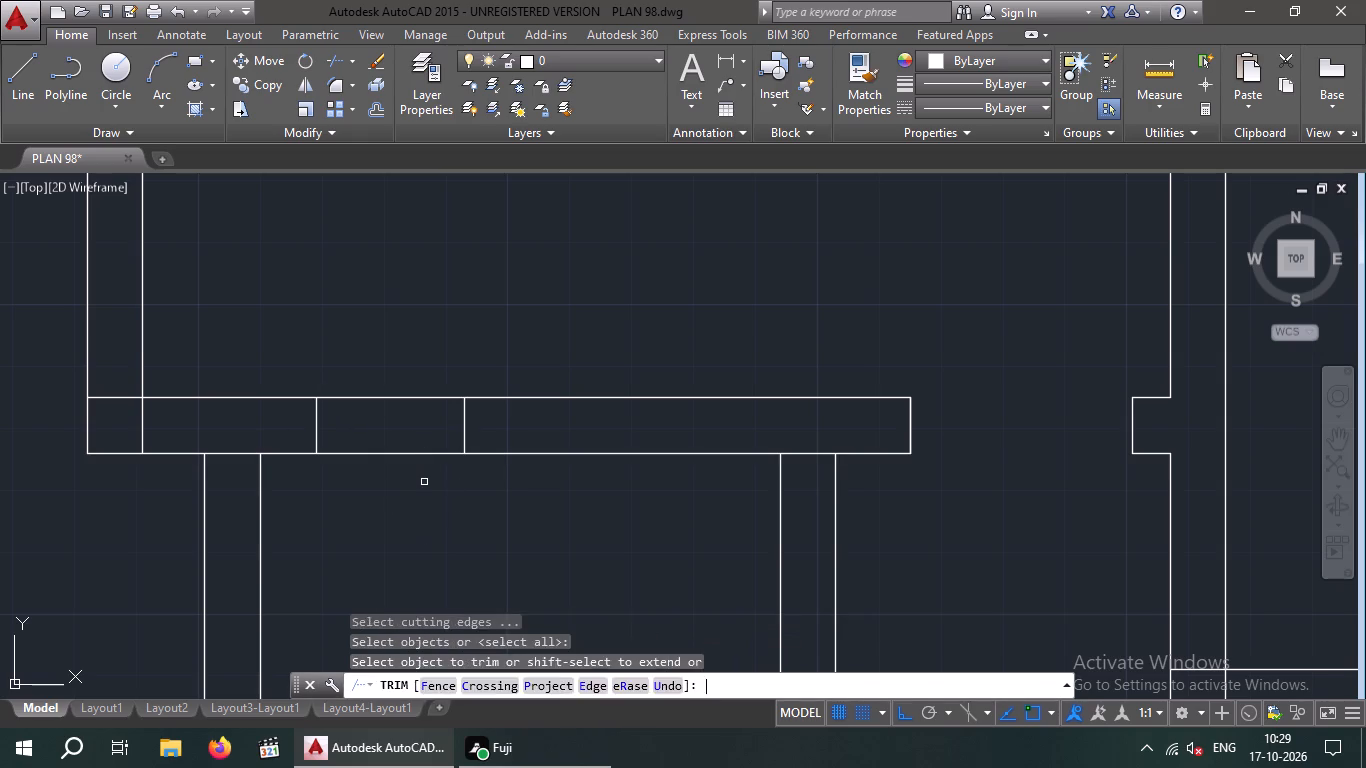
{"action": "left_click_drag", "start_coordinate": [424, 494], "coordinate": [398, 487]}
{"action": "left_click", "coordinate": [369, 371]}
Trim the wall lines crossing the small room's right wall at its top and both side walls at their bottom ends.
{"action": "scroll", "coordinate": [372, 388], "scroll_direction": "down", "scroll_amount": 2}
{"action": "scroll", "coordinate": [552, 426], "scroll_direction": "up", "scroll_amount": 3}
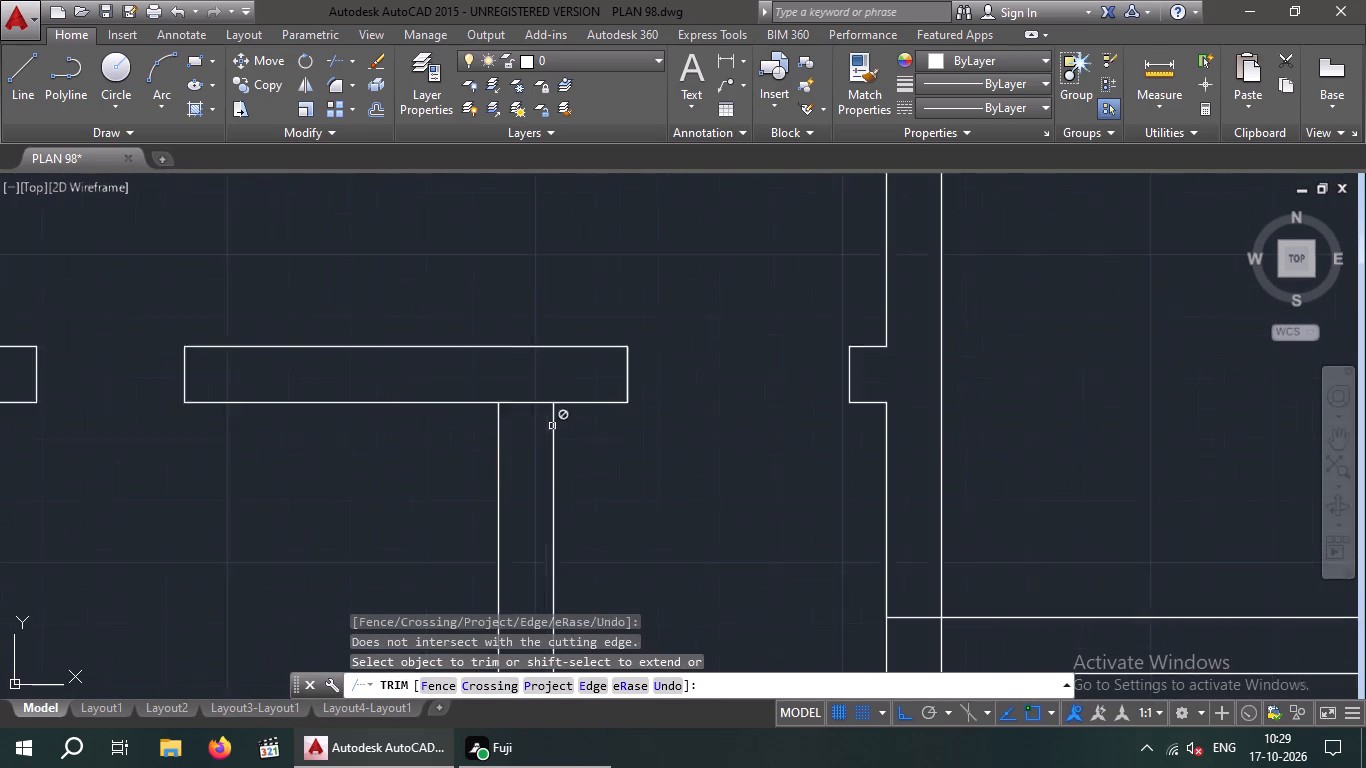
{"action": "left_click", "coordinate": [513, 424]}
{"action": "left_click", "coordinate": [490, 368]}
{"action": "scroll", "coordinate": [494, 369], "scroll_direction": "down", "scroll_amount": 4}
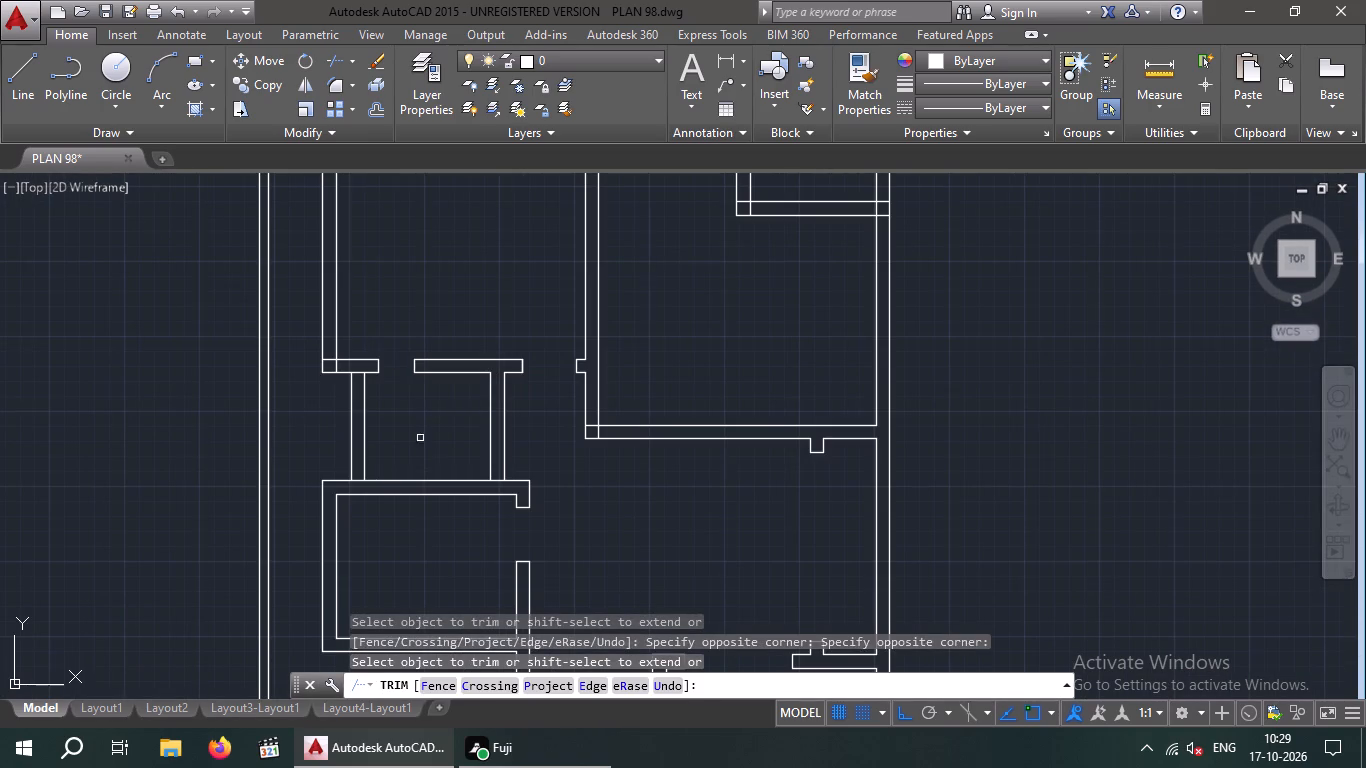
{"action": "scroll", "coordinate": [361, 483], "scroll_direction": "up", "scroll_amount": 4}
{"action": "left_click_drag", "start_coordinate": [351, 488], "coordinate": [333, 478]}
{"action": "left_click", "coordinate": [322, 451]}
{"action": "scroll", "coordinate": [322, 451], "scroll_direction": "down", "scroll_amount": 3}
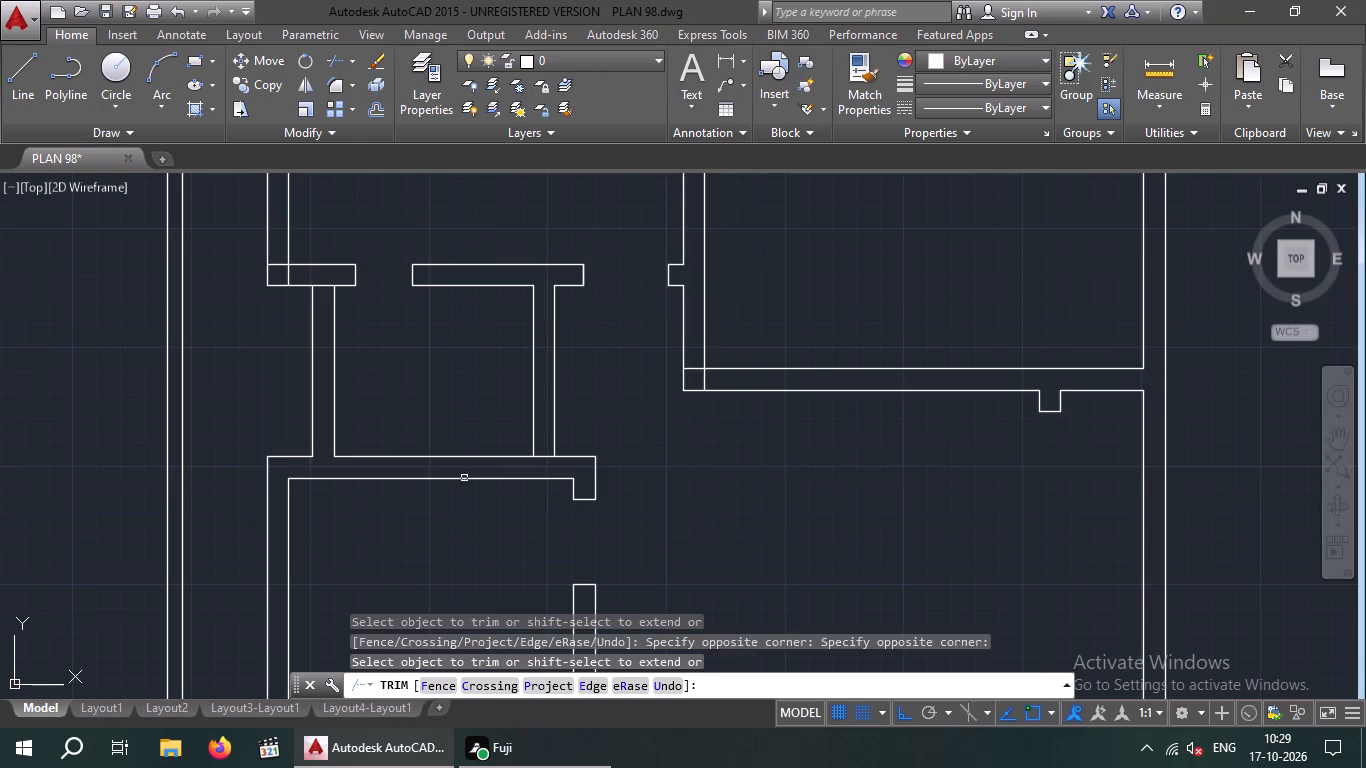
{"action": "scroll", "coordinate": [537, 460], "scroll_direction": "up", "scroll_amount": 3}
{"action": "left_click_drag", "start_coordinate": [580, 471], "coordinate": [562, 464]}
{"action": "left_click", "coordinate": [541, 423]}
{"action": "scroll", "coordinate": [538, 425], "scroll_direction": "down", "scroll_amount": 2}
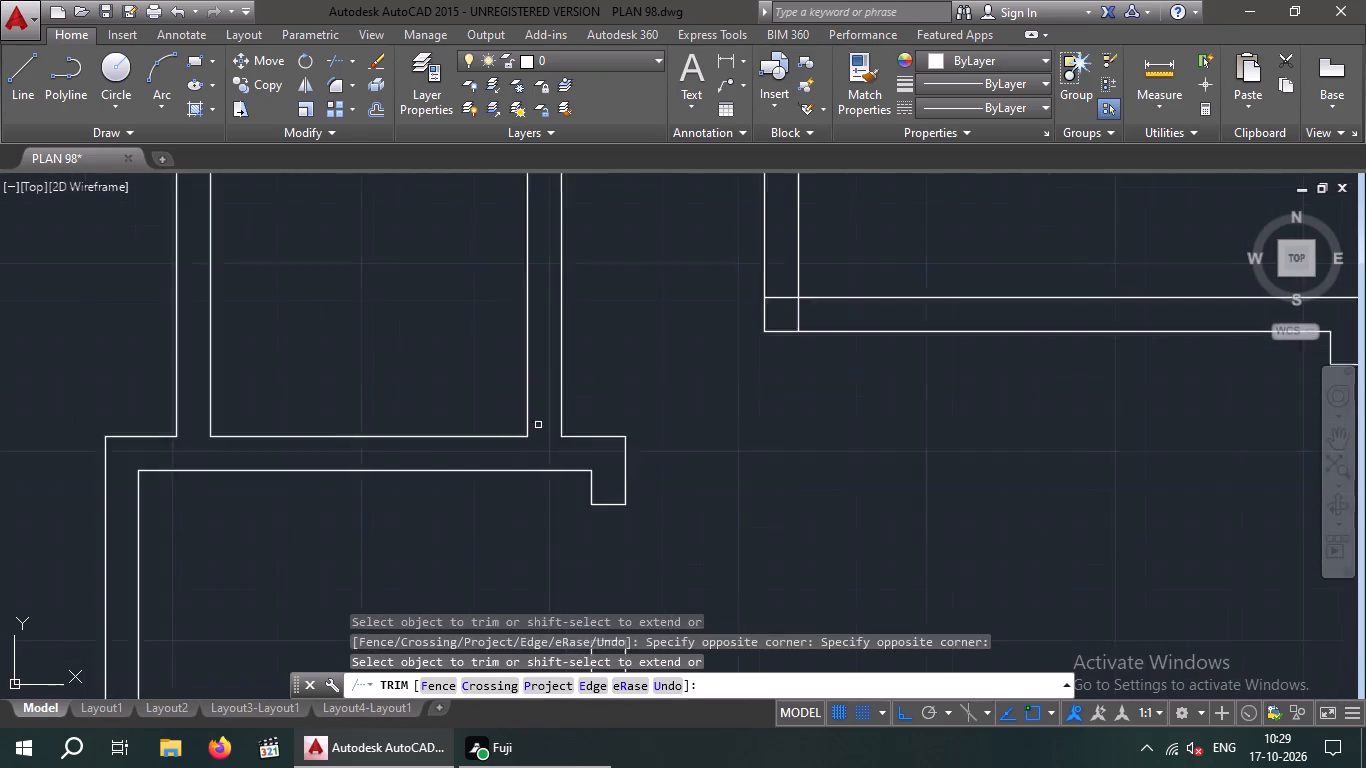
{"action": "scroll", "coordinate": [538, 425], "scroll_direction": "down", "scroll_amount": 2}
Trim the overlapping wall lines at the lower-left corner of the upper-left room.
{"action": "middle_click_drag", "start_coordinate": [626, 429], "coordinate": [589, 551]}
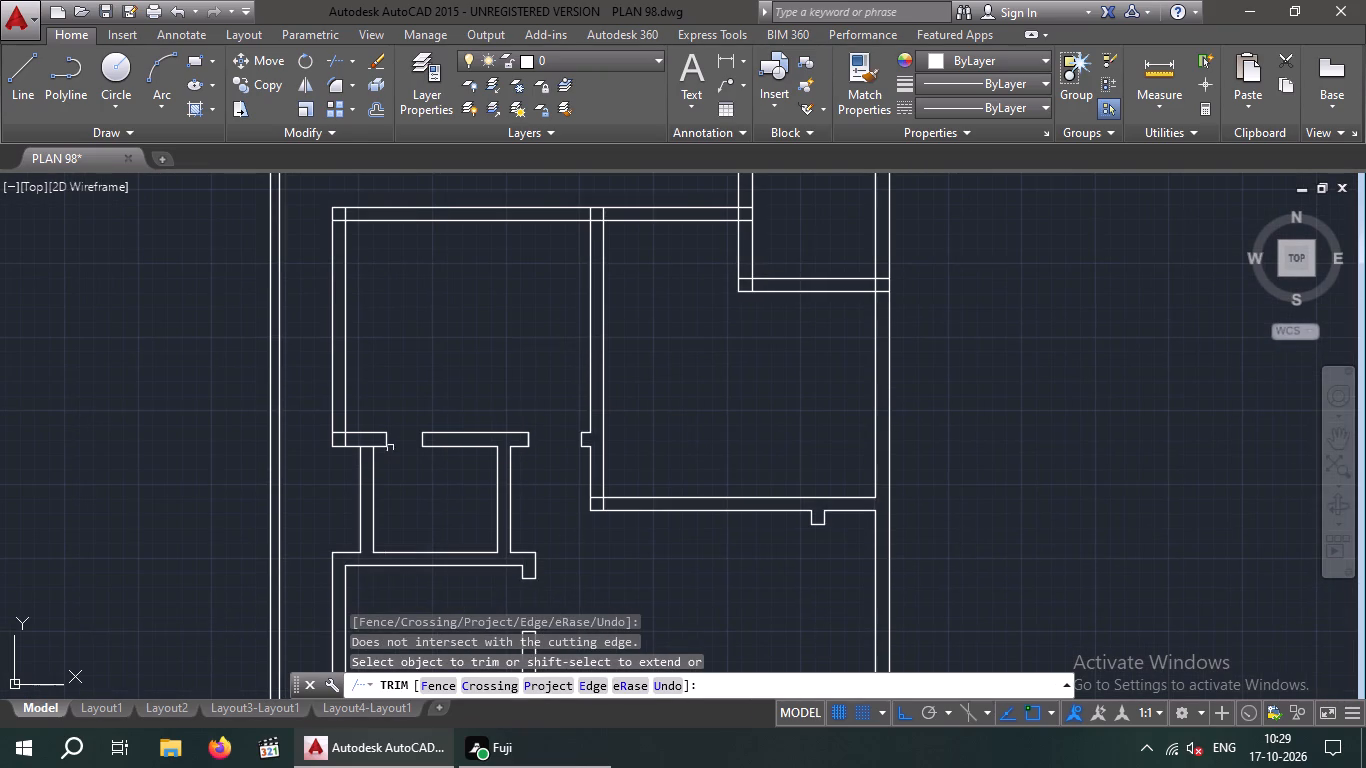
{"action": "scroll", "coordinate": [350, 432], "scroll_direction": "up", "scroll_amount": 4}
{"action": "left_click_drag", "start_coordinate": [347, 469], "coordinate": [302, 485]}
{"action": "left_click", "coordinate": [298, 485]}
{"action": "left_click", "coordinate": [286, 482]}
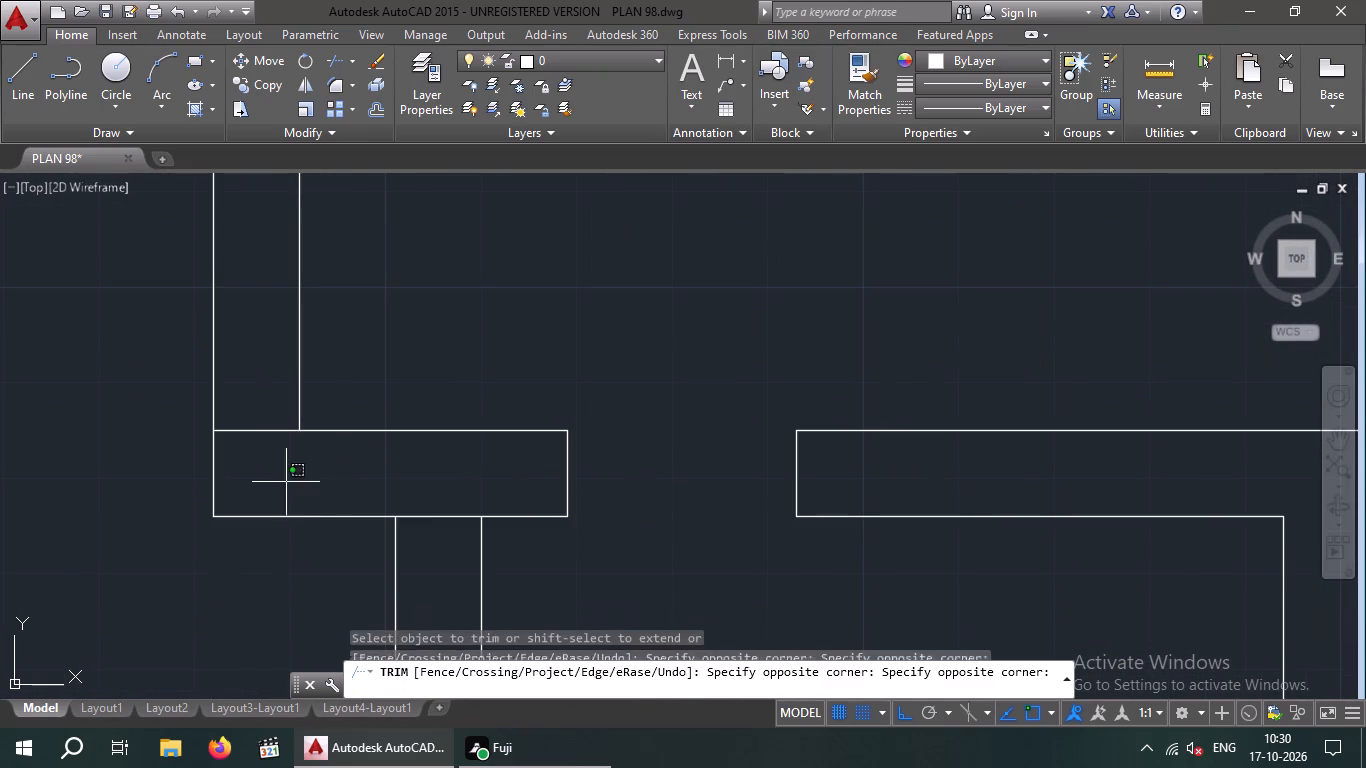
{"action": "left_click", "coordinate": [253, 404]}
{"action": "scroll", "coordinate": [253, 404], "scroll_direction": "down", "scroll_amount": 3}
{"action": "scroll", "coordinate": [368, 437], "scroll_direction": "down", "scroll_amount": 3}
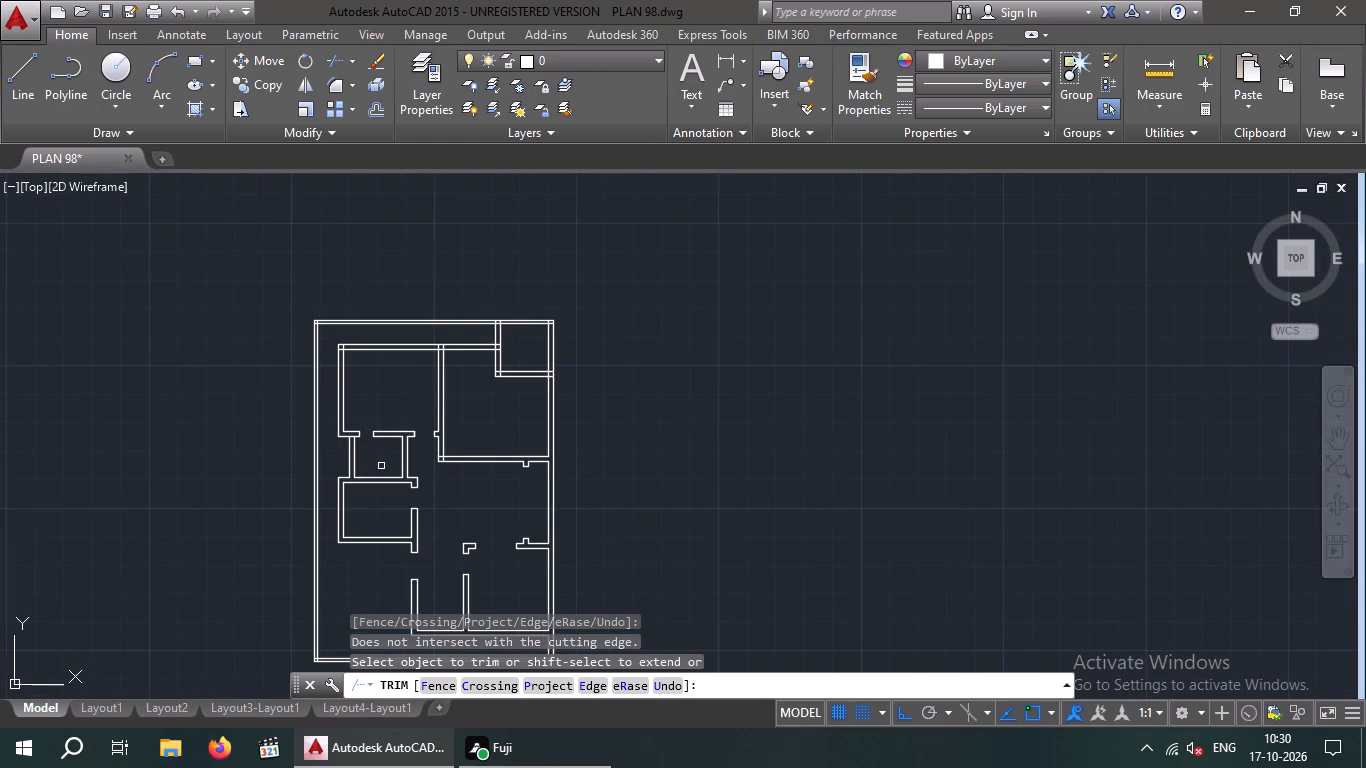
Trim the wall line crossing the top end of the small room's left wall.
{"action": "scroll", "coordinate": [349, 433], "scroll_direction": "up", "scroll_amount": 7}
{"action": "left_click", "coordinate": [321, 474]}
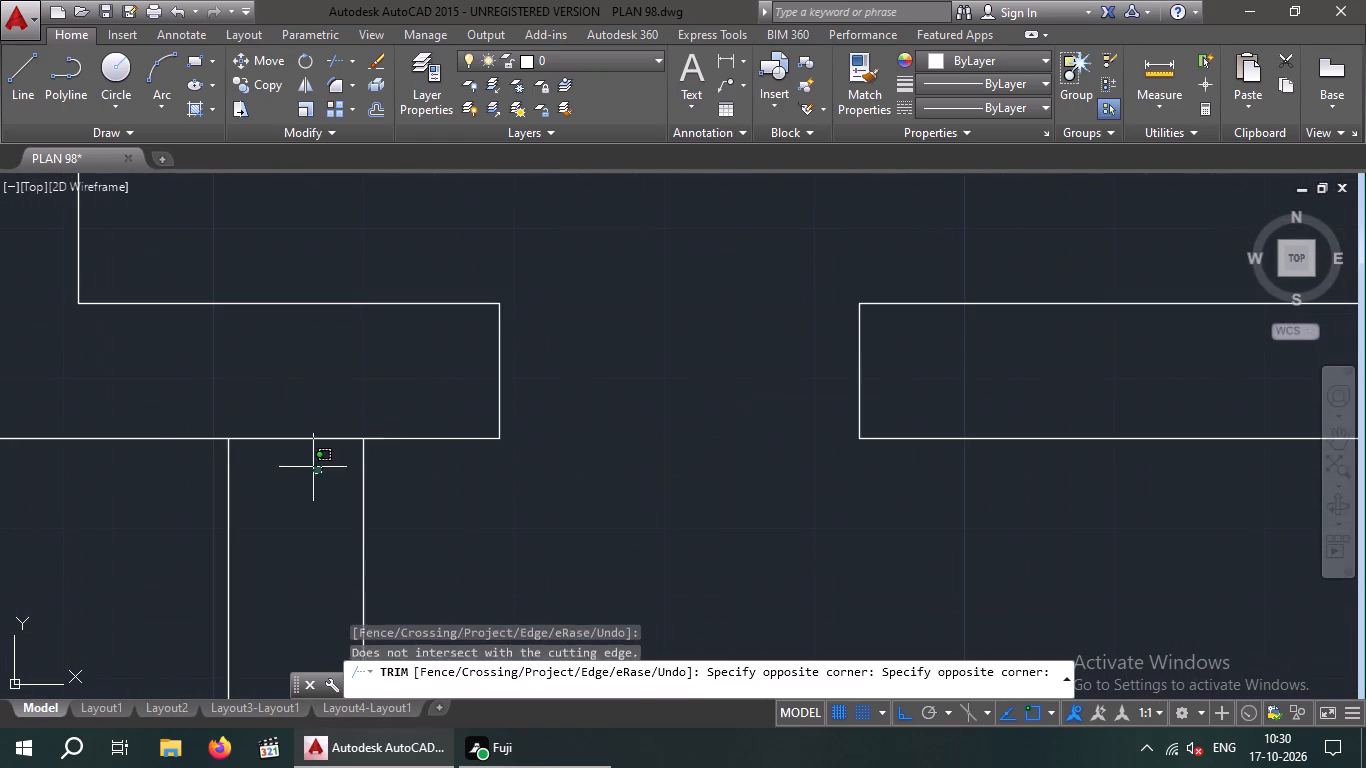
{"action": "left_click", "coordinate": [291, 394]}
{"action": "scroll", "coordinate": [291, 400], "scroll_direction": "down", "scroll_amount": 3}
{"action": "scroll", "coordinate": [503, 450], "scroll_direction": "down", "scroll_amount": 2}
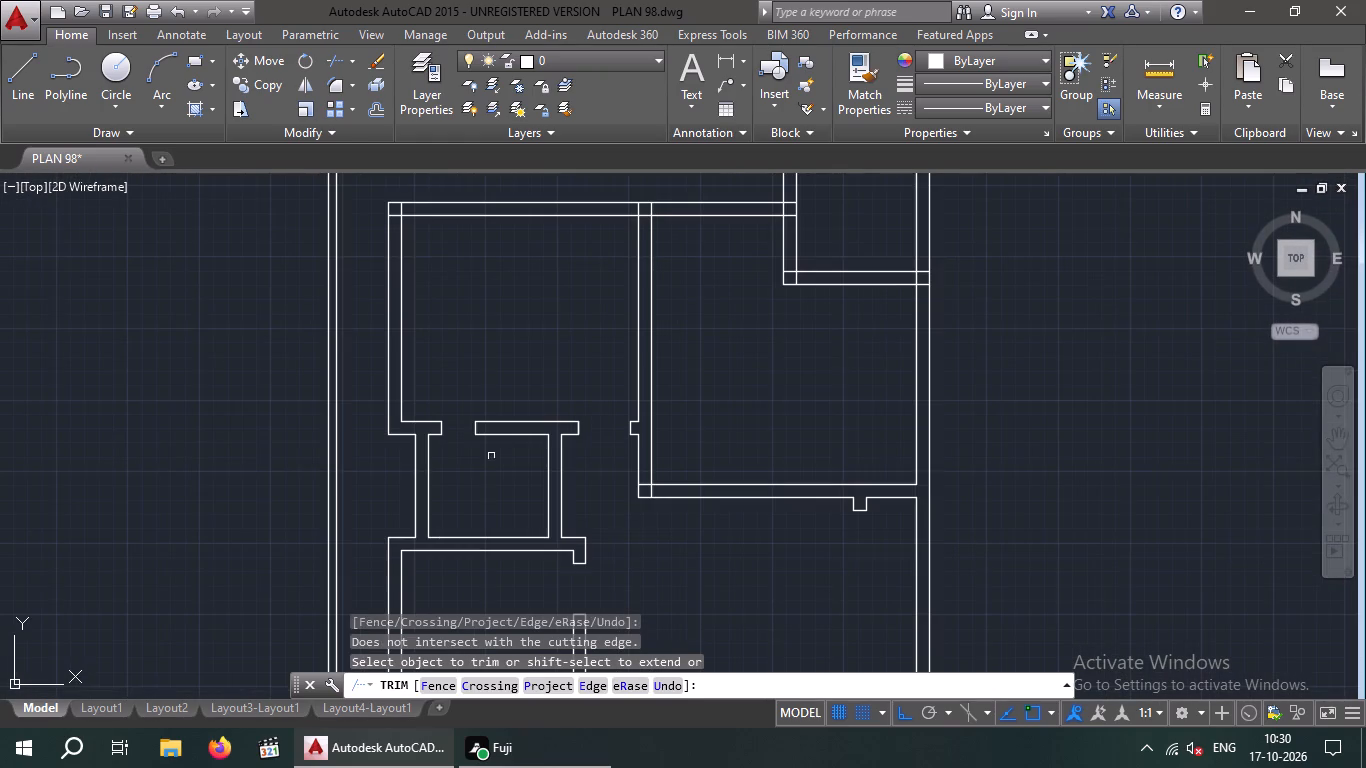
Trim the overlapping wall lines at the top-left corner of the upper-left room.
{"action": "middle_click_drag", "start_coordinate": [487, 456], "coordinate": [443, 415]}
{"action": "scroll", "coordinate": [441, 432], "scroll_direction": "down", "scroll_amount": 1}
{"action": "middle_click_drag", "start_coordinate": [441, 433], "coordinate": [414, 468]}
{"action": "scroll", "coordinate": [420, 458], "scroll_direction": "down", "scroll_amount": 1}
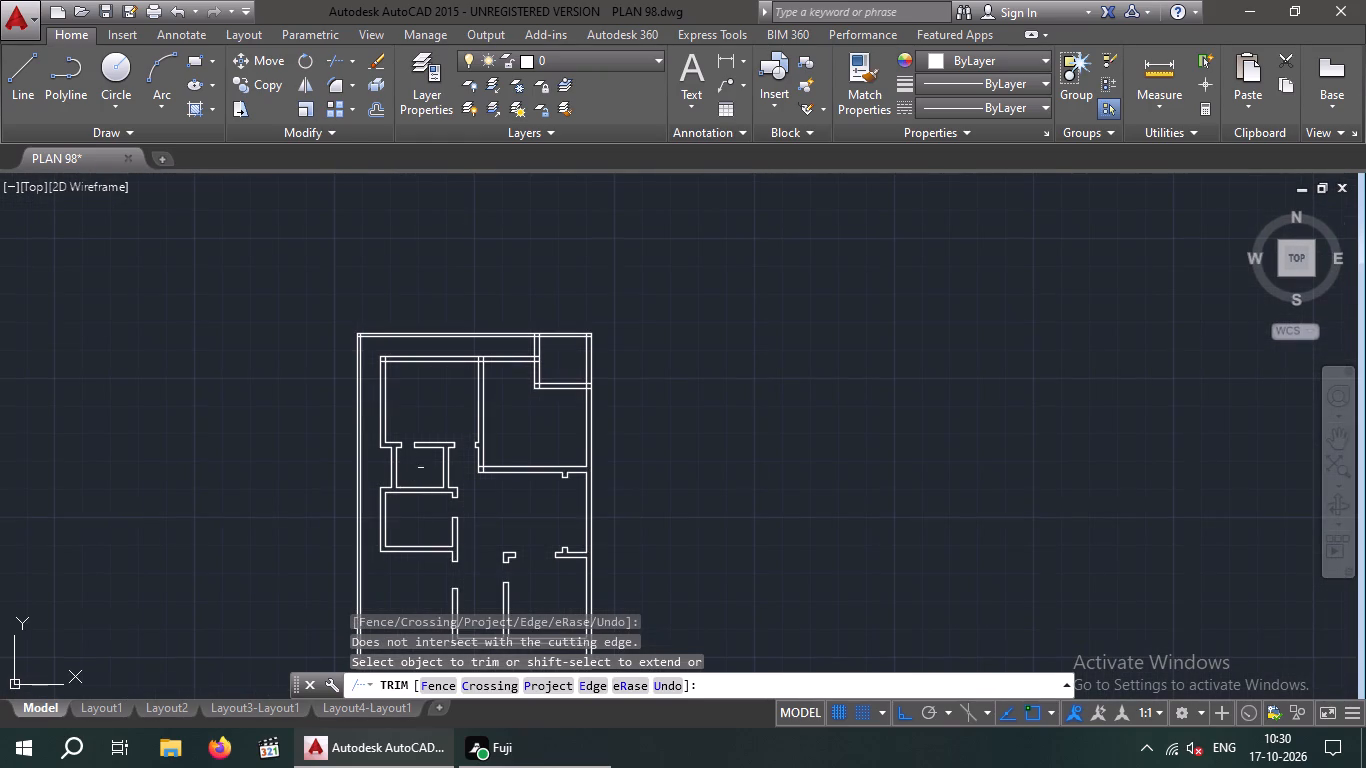
{"action": "scroll", "coordinate": [383, 355], "scroll_direction": "up", "scroll_amount": 4}
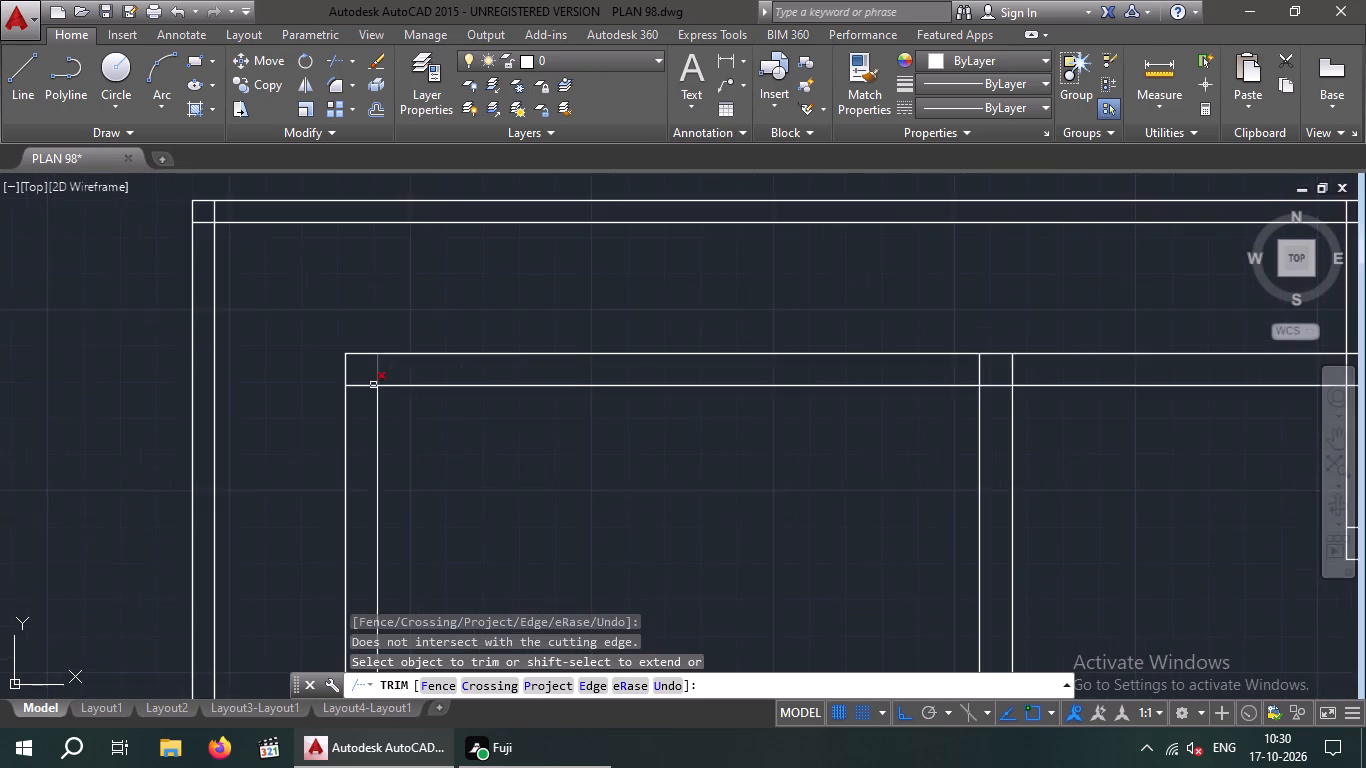
{"action": "scroll", "coordinate": [373, 385], "scroll_direction": "up", "scroll_amount": 4}
{"action": "left_click_drag", "start_coordinate": [467, 316], "coordinate": [373, 351]}
{"action": "left_click", "coordinate": [373, 351]}
{"action": "left_click_drag", "start_coordinate": [330, 420], "coordinate": [318, 404]}
{"action": "left_click", "coordinate": [300, 360]}
{"action": "scroll", "coordinate": [300, 362], "scroll_direction": "down", "scroll_amount": 4}
{"action": "scroll", "coordinate": [488, 418], "scroll_direction": "down", "scroll_amount": 2}
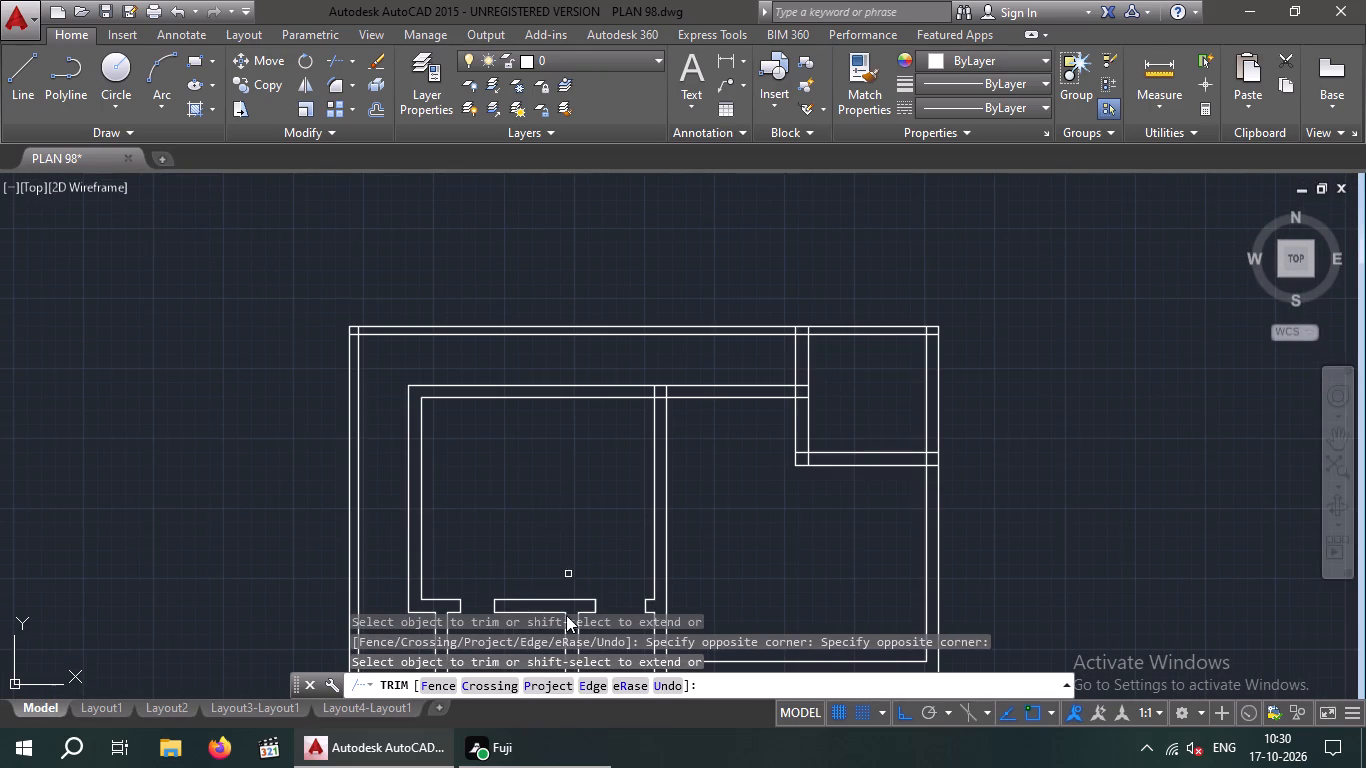
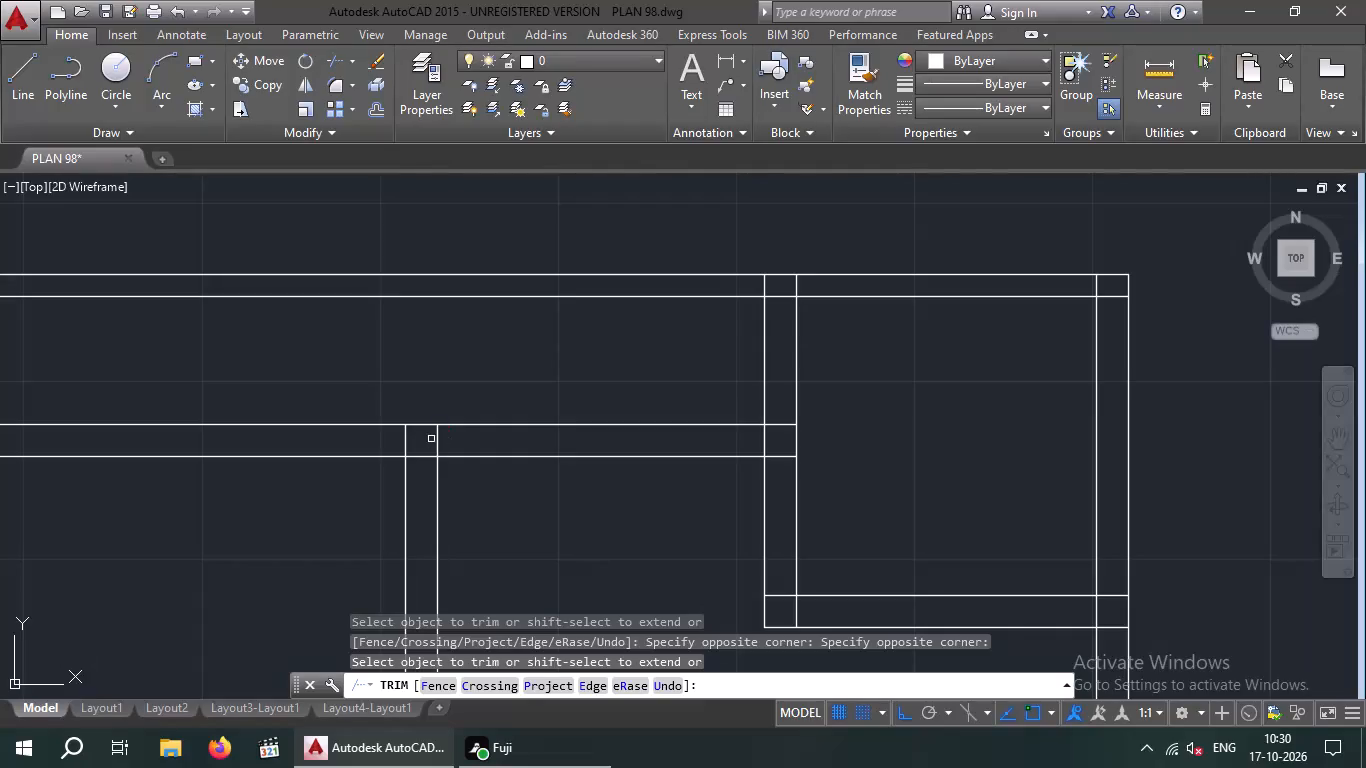
Trim the overlapping wall lines where the upper-left room's right wall meets the inner top wall.
{"action": "scroll", "coordinate": [431, 439], "scroll_direction": "up", "scroll_amount": 2}
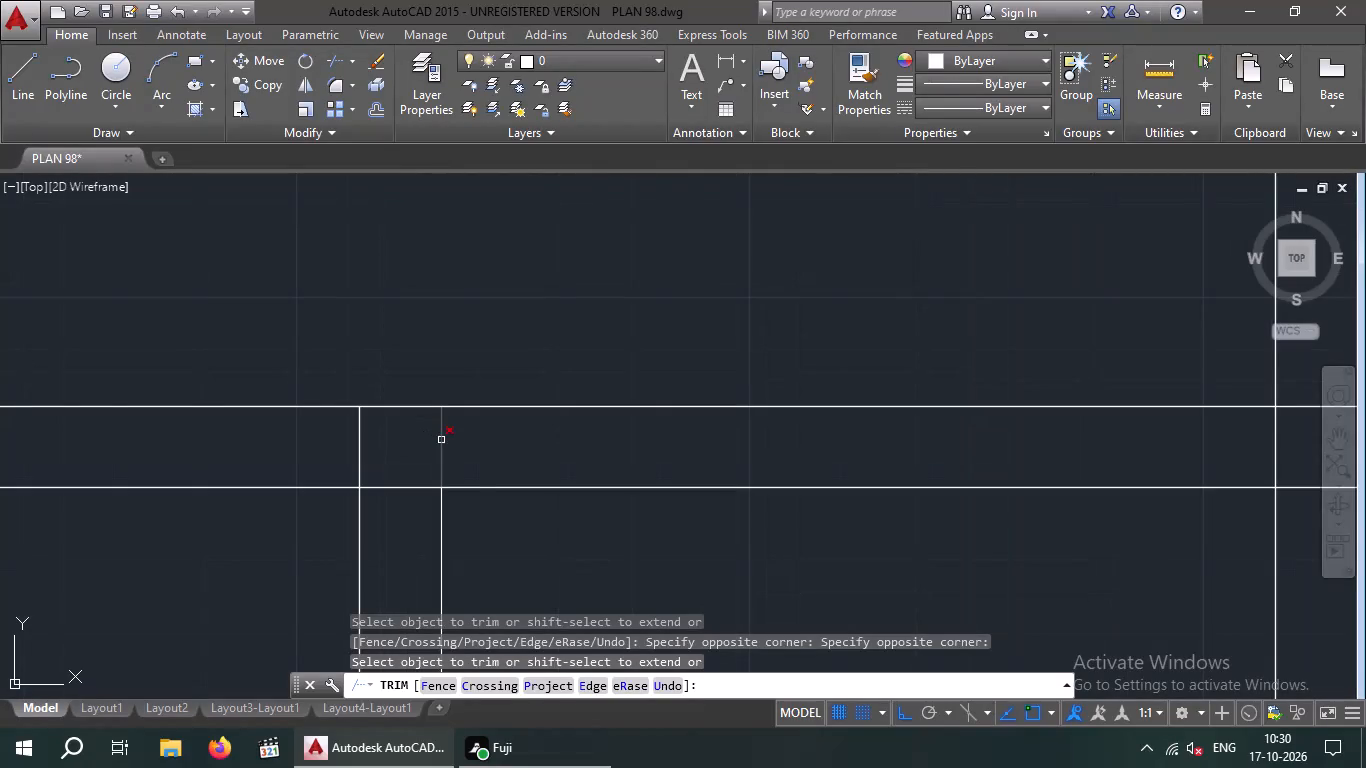
{"action": "left_click_drag", "start_coordinate": [474, 431], "coordinate": [413, 447]}
{"action": "left_click", "coordinate": [361, 440]}
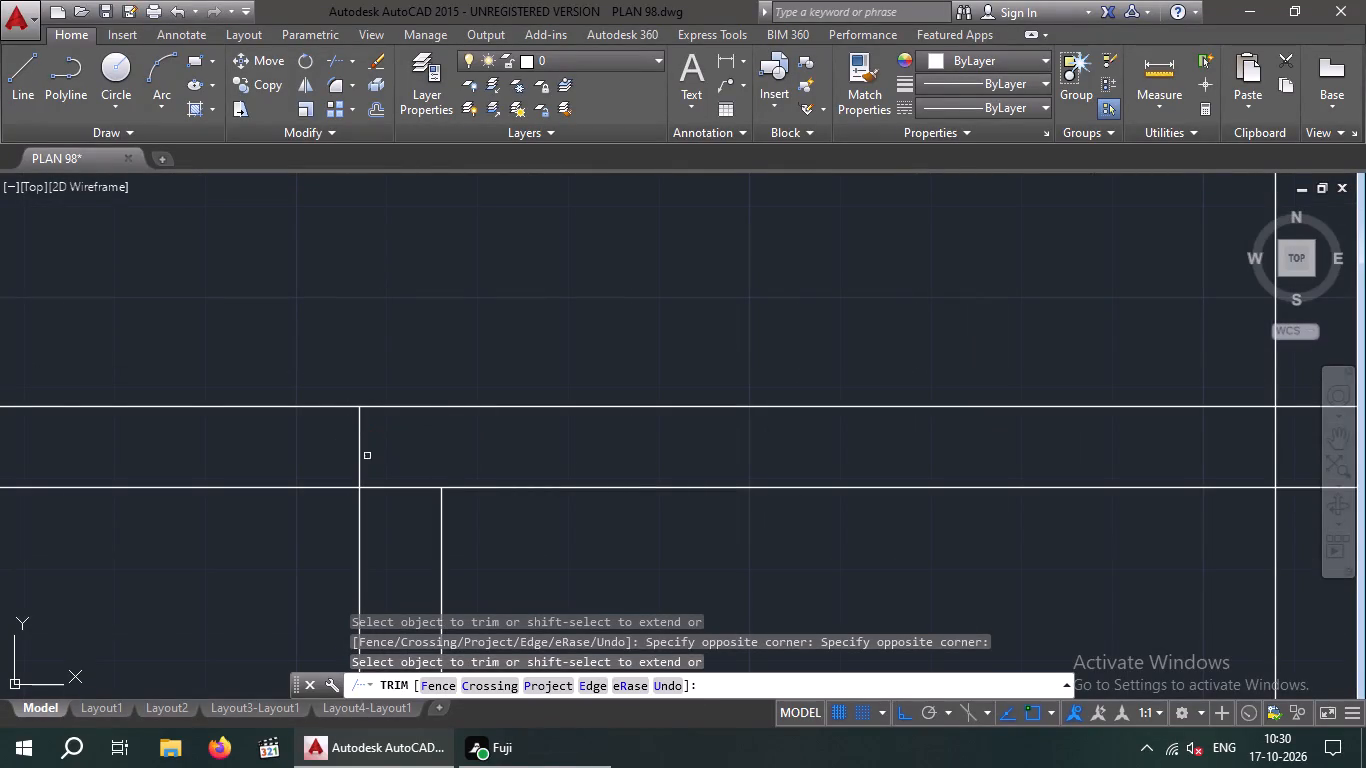
{"action": "left_click_drag", "start_coordinate": [405, 434], "coordinate": [343, 456]}
{"action": "left_click", "coordinate": [335, 457]}
{"action": "left_click_drag", "start_coordinate": [399, 524], "coordinate": [391, 509]}
{"action": "left_click", "coordinate": [383, 466]}
{"action": "scroll", "coordinate": [409, 460], "scroll_direction": "down", "scroll_amount": 4}
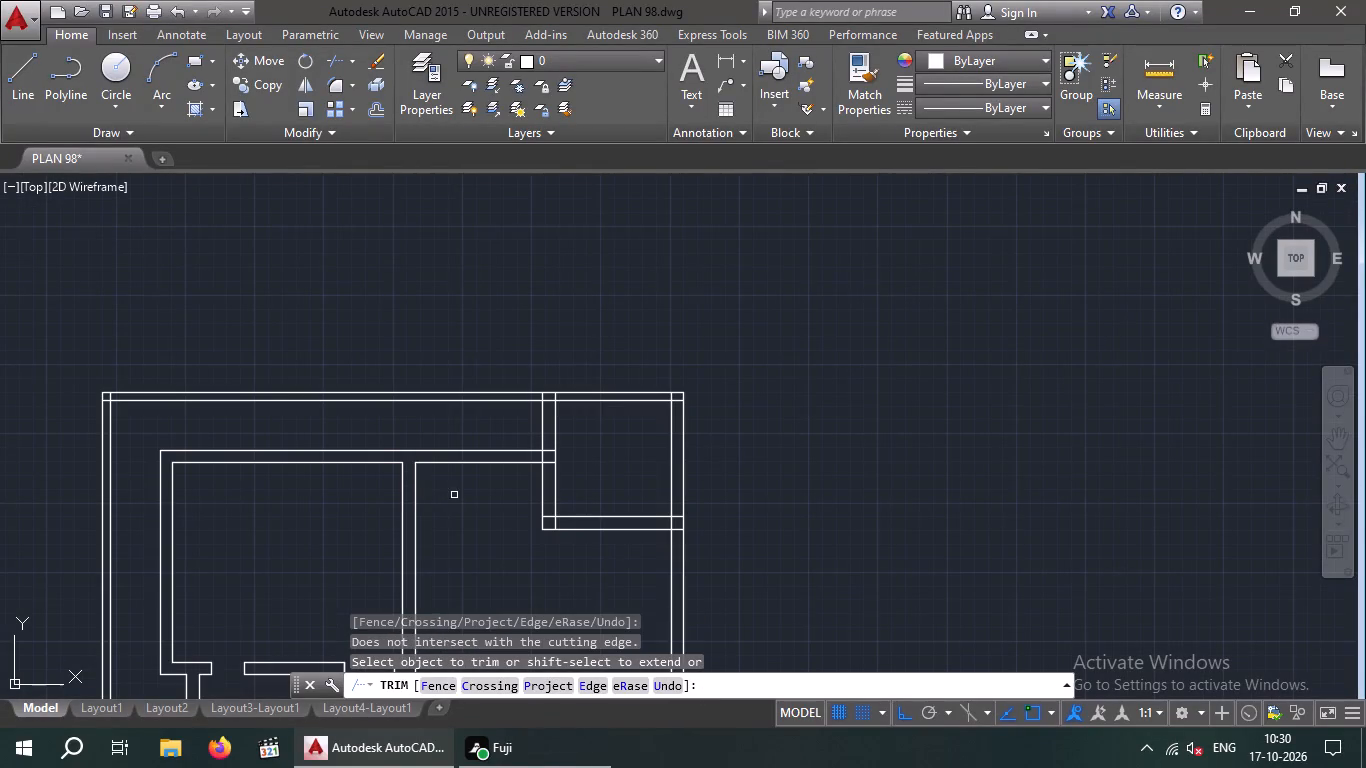
{"action": "middle_click_drag", "start_coordinate": [453, 492], "coordinate": [432, 470]}
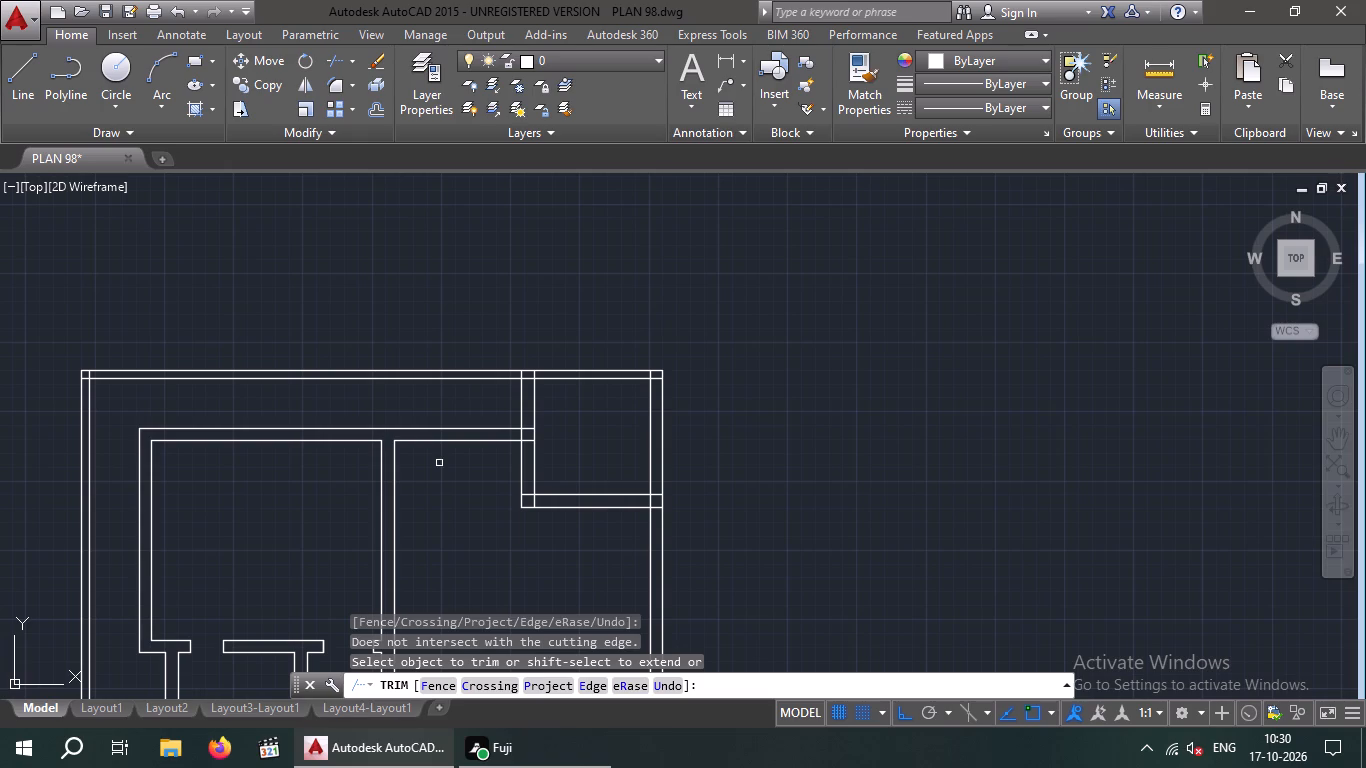
{"action": "key", "text": "Escape"}
{"action": "key", "text": "Escape"}
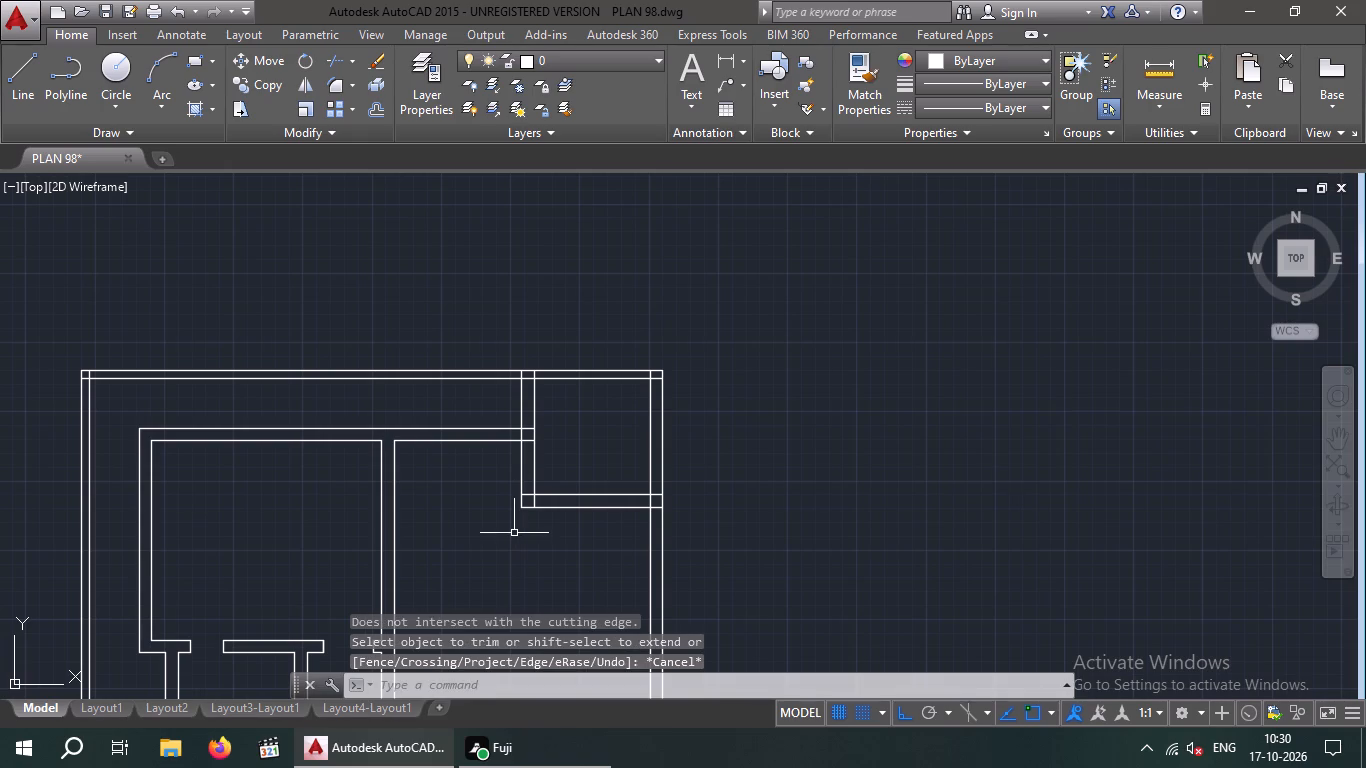
Offset the upper line of the small top-right room's bottom wall 6" upward into the room.
{"action": "key", "text": "o"}
{"action": "key", "text": "Return"}
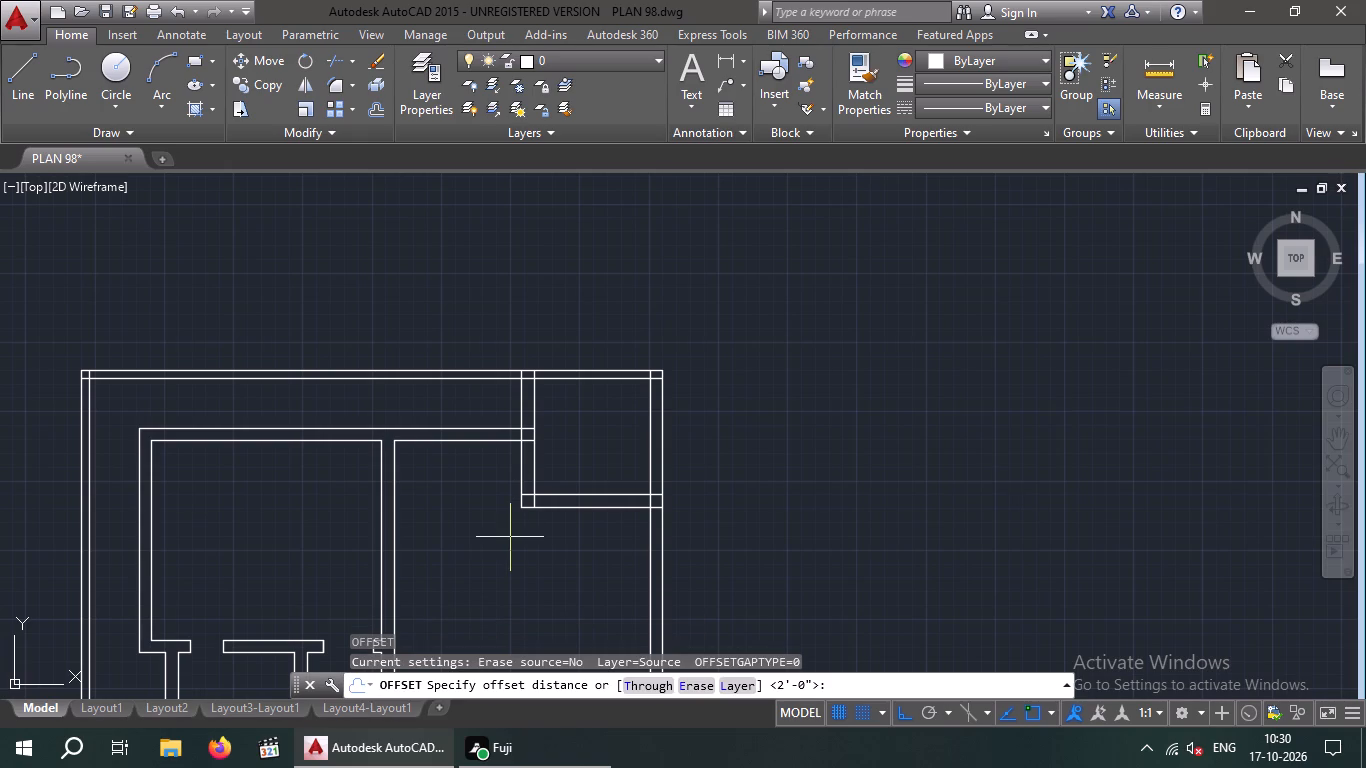
{"action": "key", "text": "6"}
{"action": "key", "text": "shift+quotedbl"}
{"action": "key", "text": "Return"}
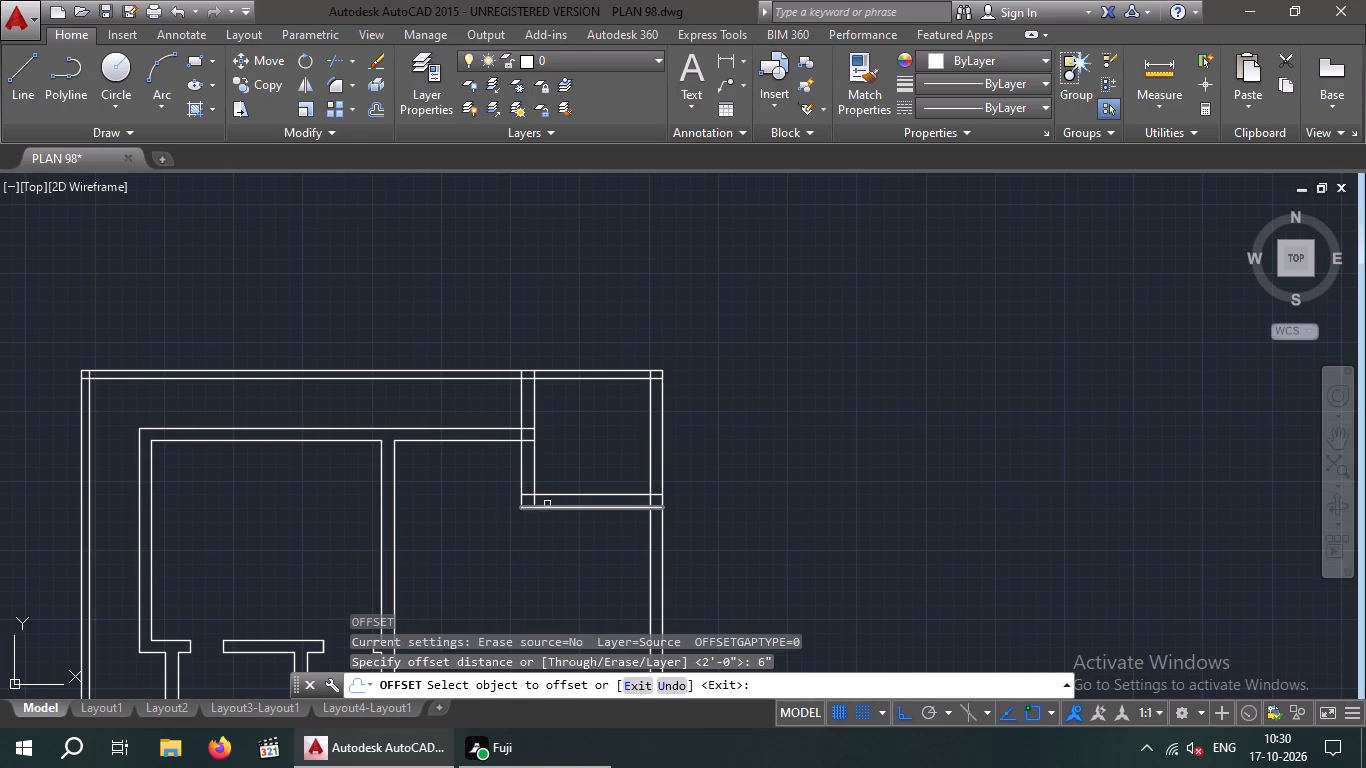
{"action": "left_click", "coordinate": [566, 496]}
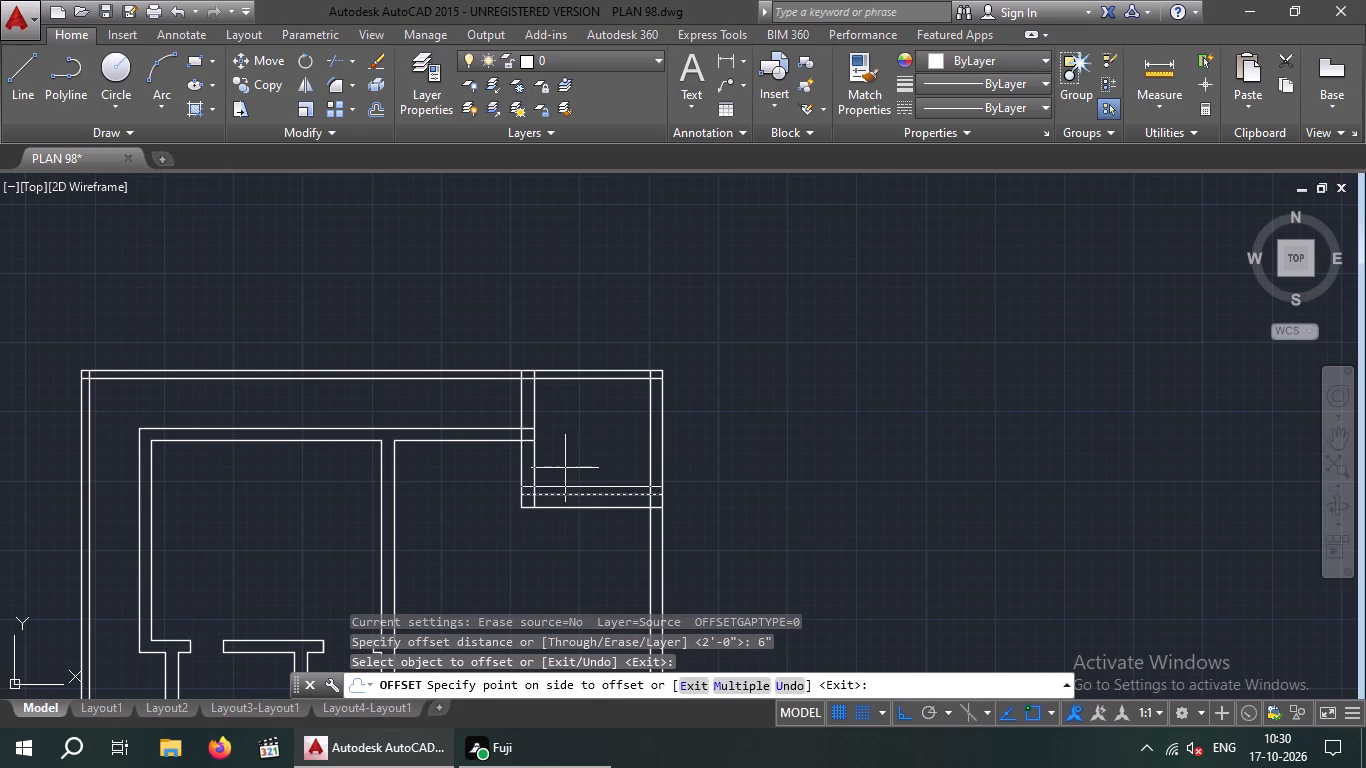
{"action": "left_click", "coordinate": [569, 463]}
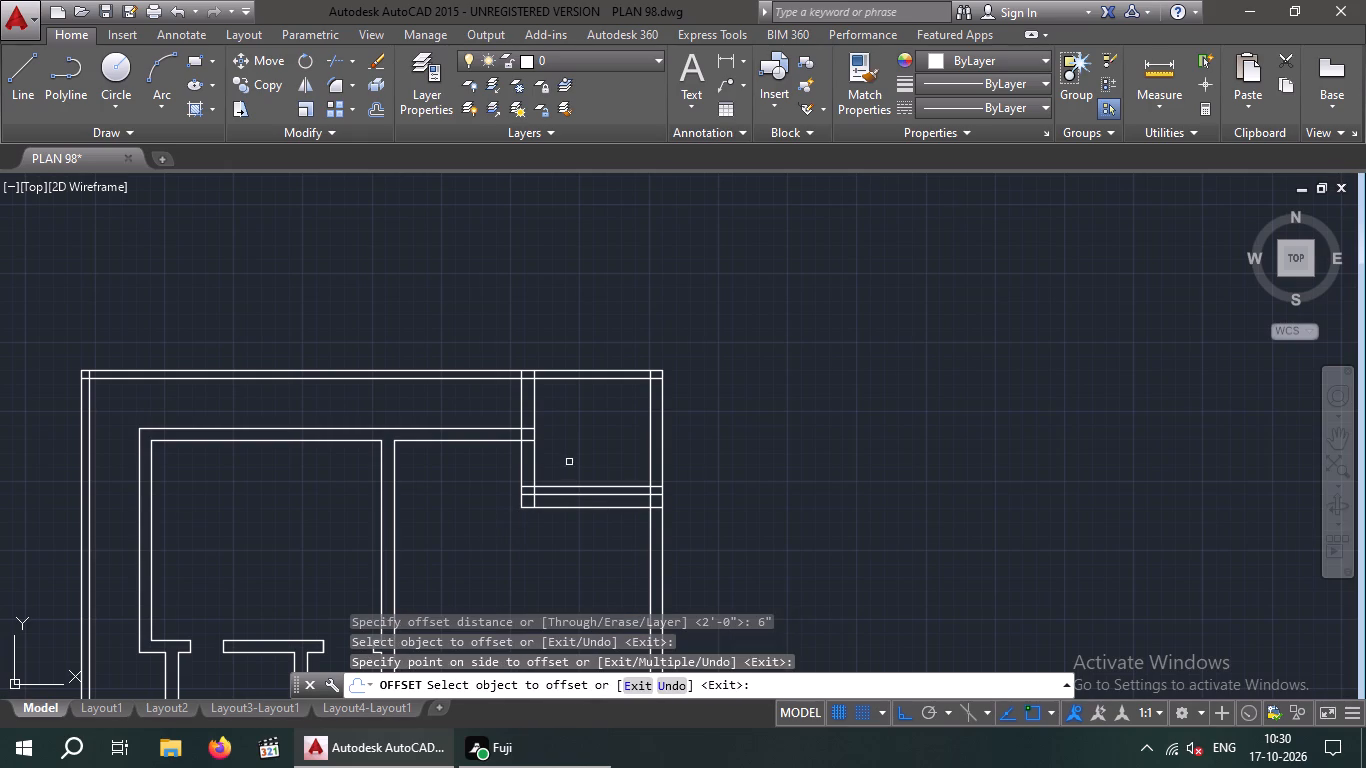
{"action": "key", "text": "Escape"}
{"action": "key", "text": "Escape"}
Offset the new line 2' further upward inside the top-right room.
{"action": "key", "text": "o"}
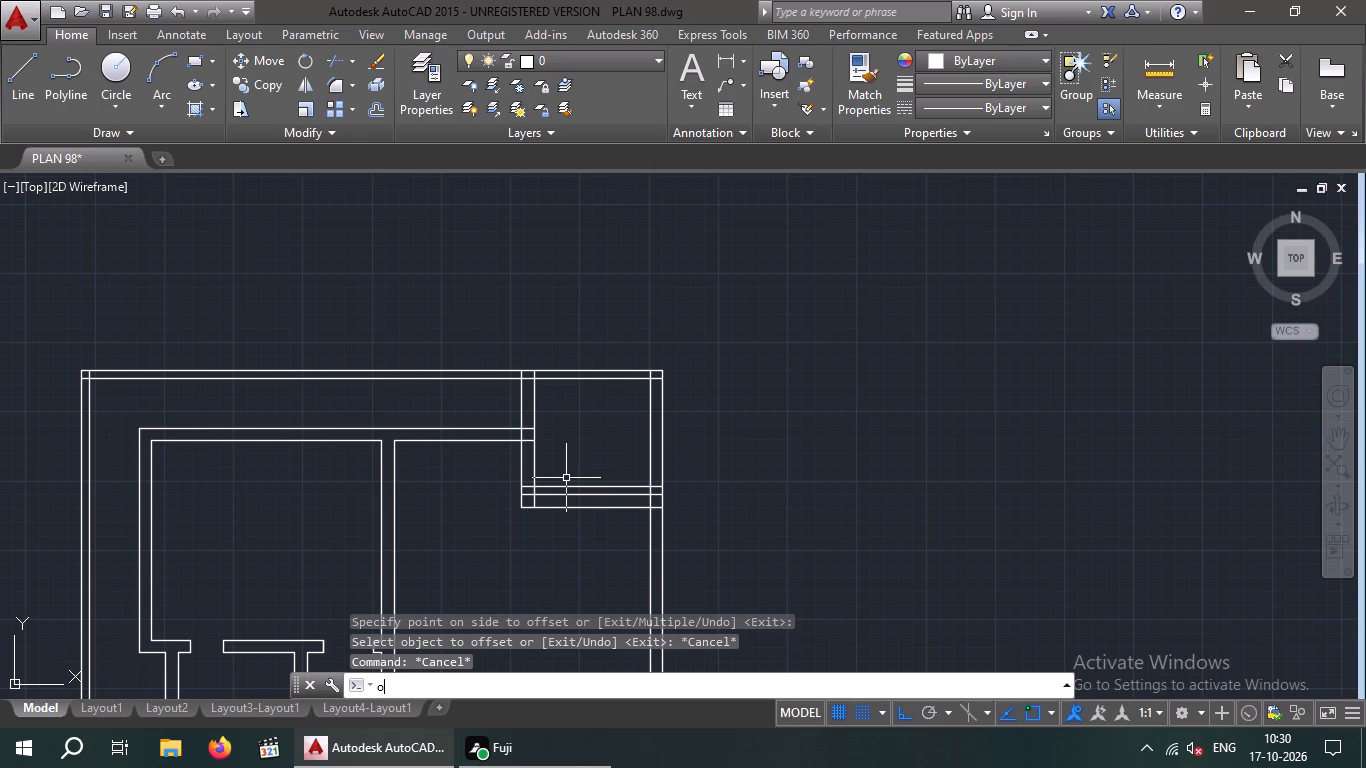
{"action": "key", "text": "Return"}
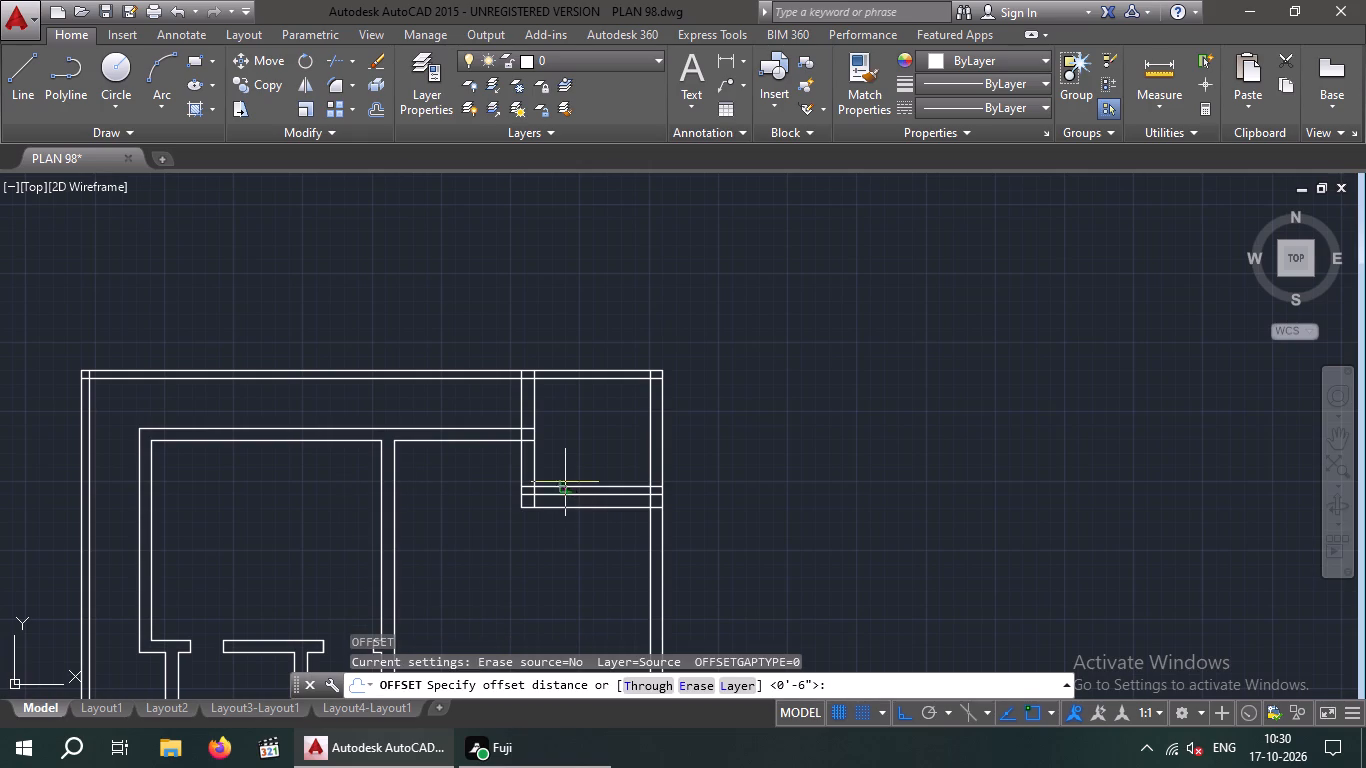
{"action": "key", "text": "2"}
{"action": "key", "text": "apostrophe"}
{"action": "key", "text": "Return"}
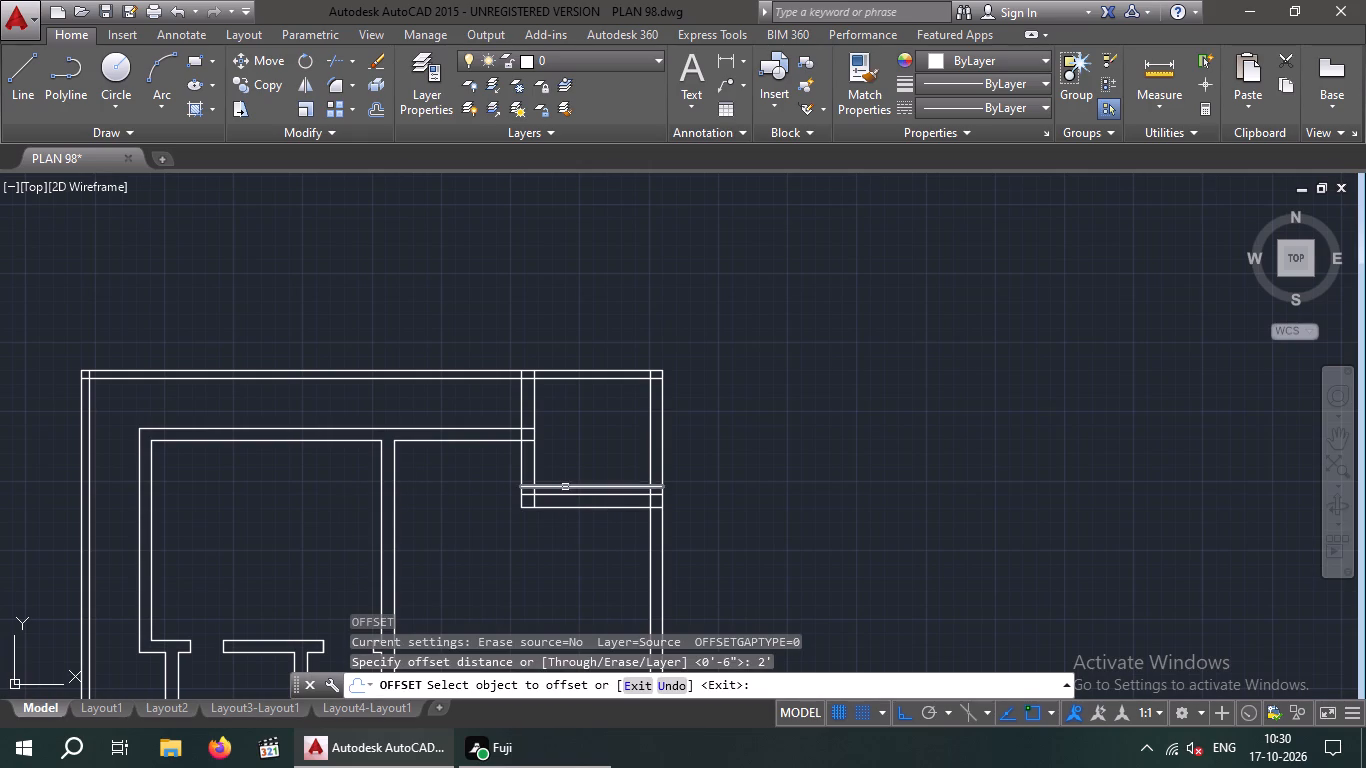
{"action": "left_click", "coordinate": [565, 487]}
{"action": "left_click", "coordinate": [568, 460]}
{"action": "key", "text": "Escape"}
{"action": "key", "text": "Escape"}
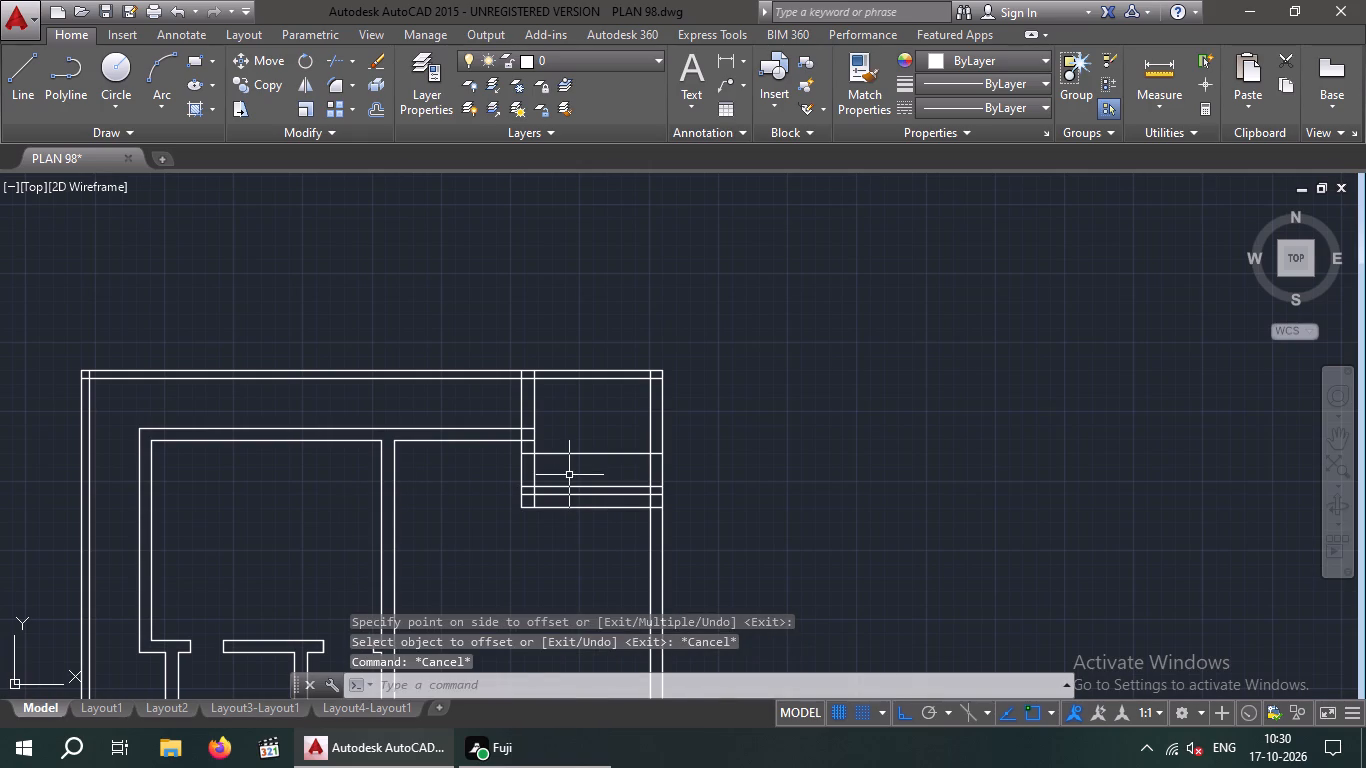
Trim the two offset lines back to the top-right room's left wall and cut the 2' opening between them.
{"action": "key", "text": "t"}
{"action": "type", "text": "r"}
{"action": "key", "text": "space"}
{"action": "key", "text": "space"}
{"action": "scroll", "coordinate": [566, 485], "scroll_direction": "up", "scroll_amount": 2}
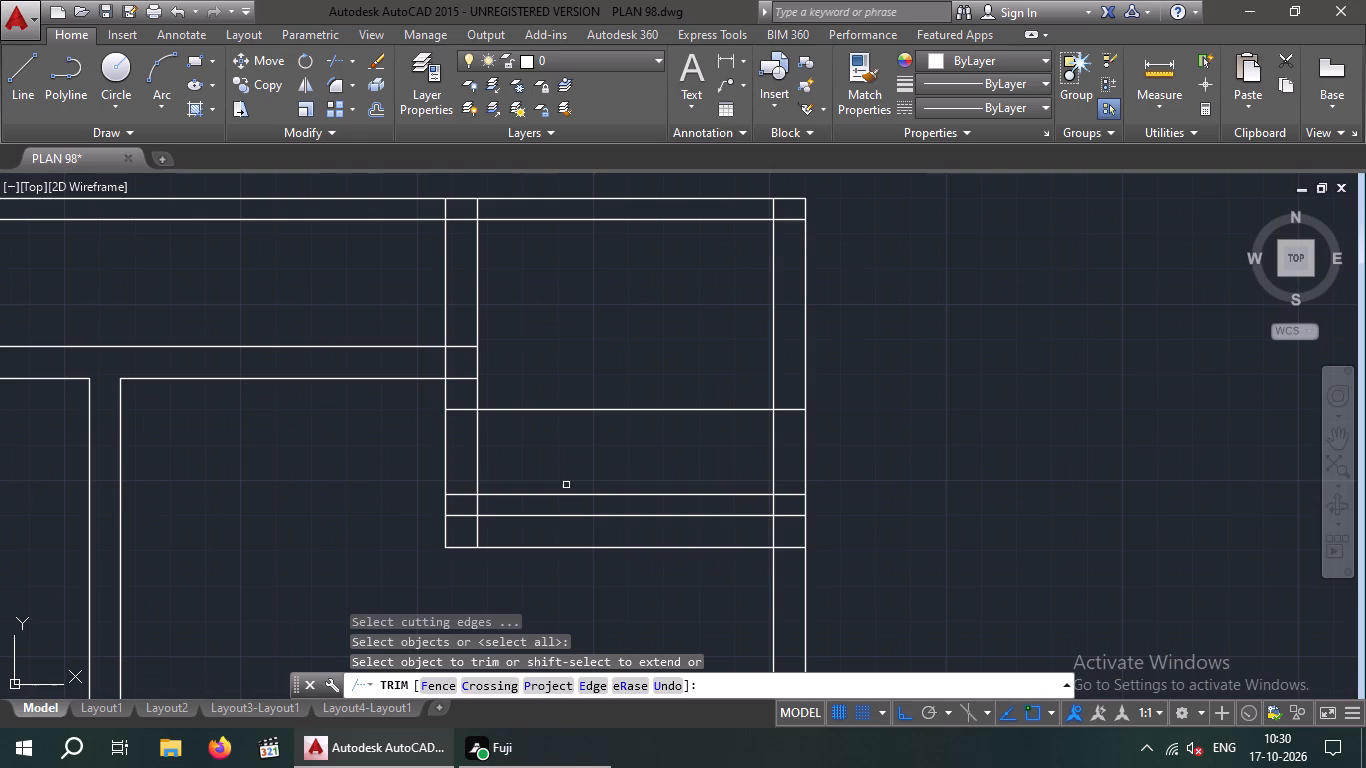
{"action": "scroll", "coordinate": [784, 502], "scroll_direction": "up", "scroll_amount": 3}
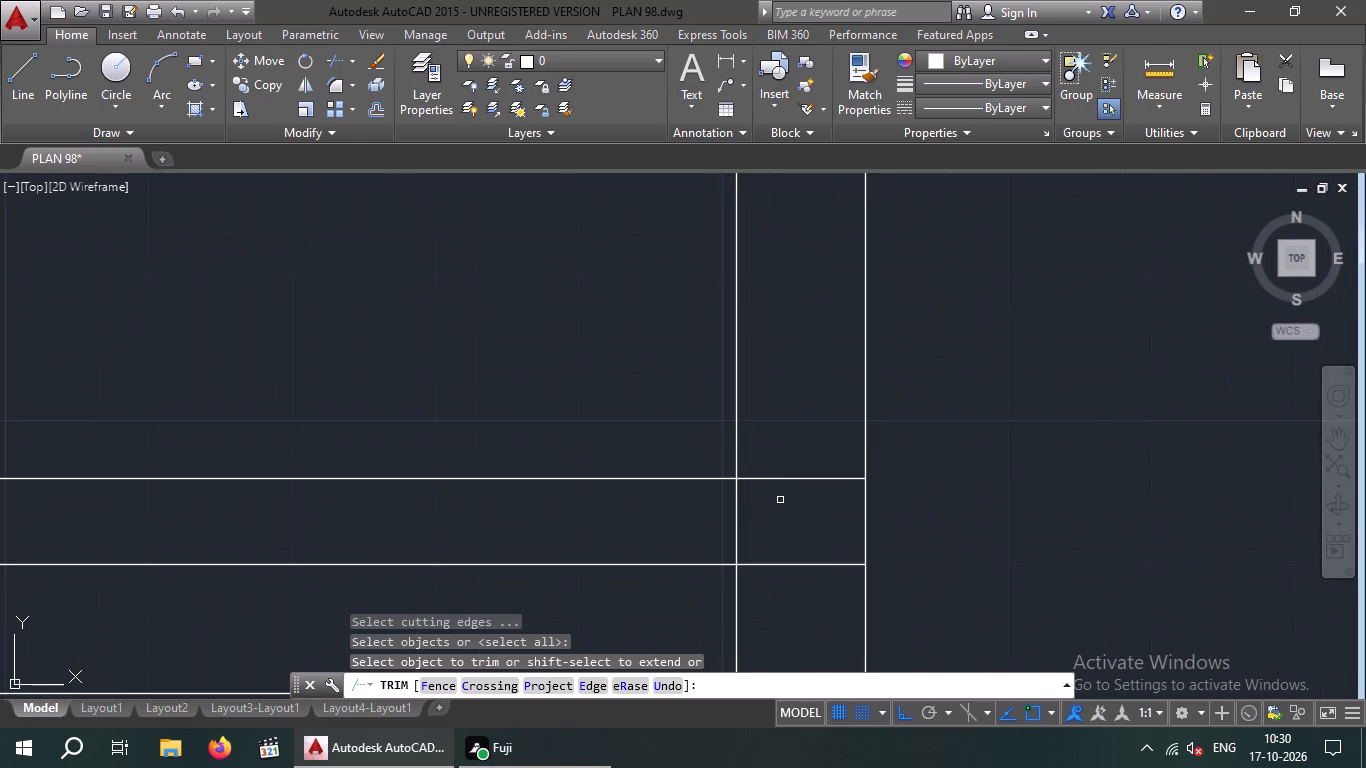
{"action": "left_click", "coordinate": [780, 500]}
{"action": "scroll", "coordinate": [777, 457], "scroll_direction": "down", "scroll_amount": 1}
{"action": "left_click", "coordinate": [777, 457]}
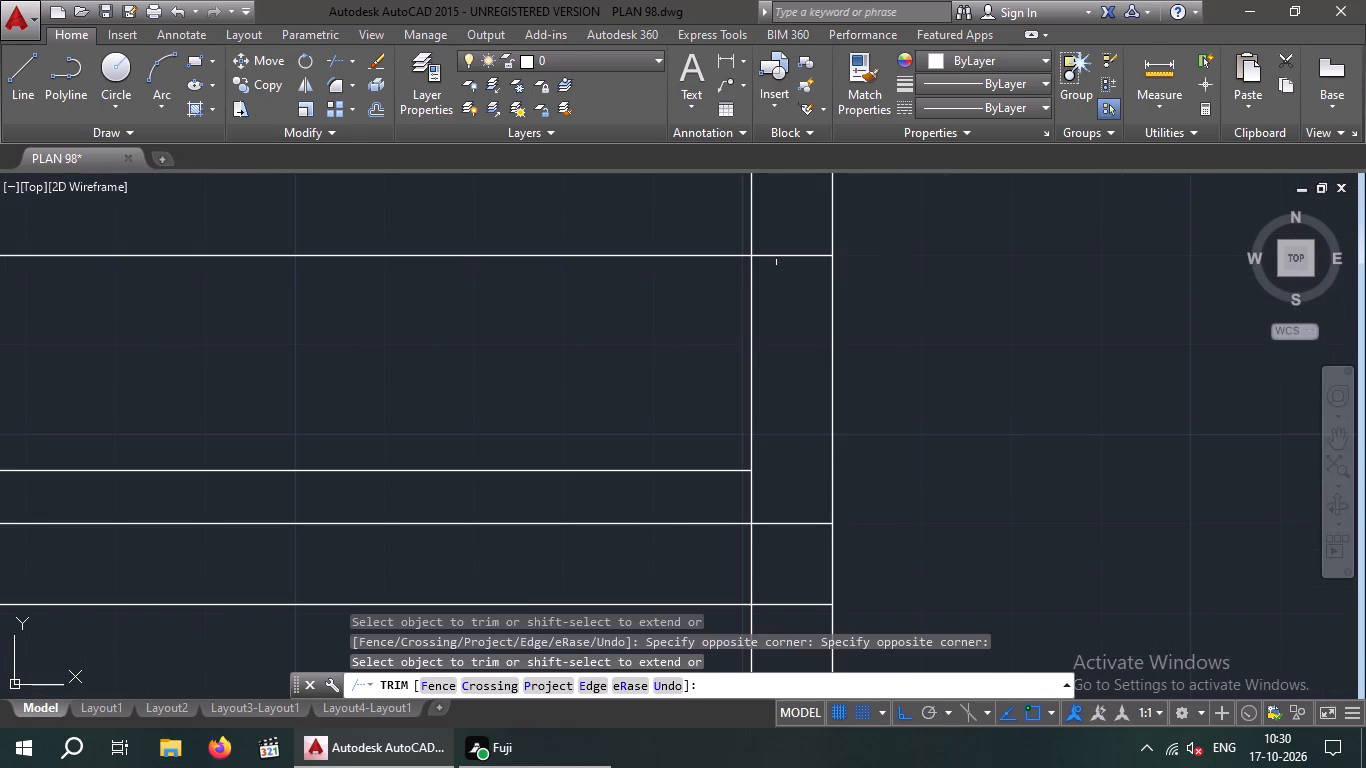
{"action": "left_click", "coordinate": [783, 254]}
{"action": "scroll", "coordinate": [644, 473], "scroll_direction": "down", "scroll_amount": 2}
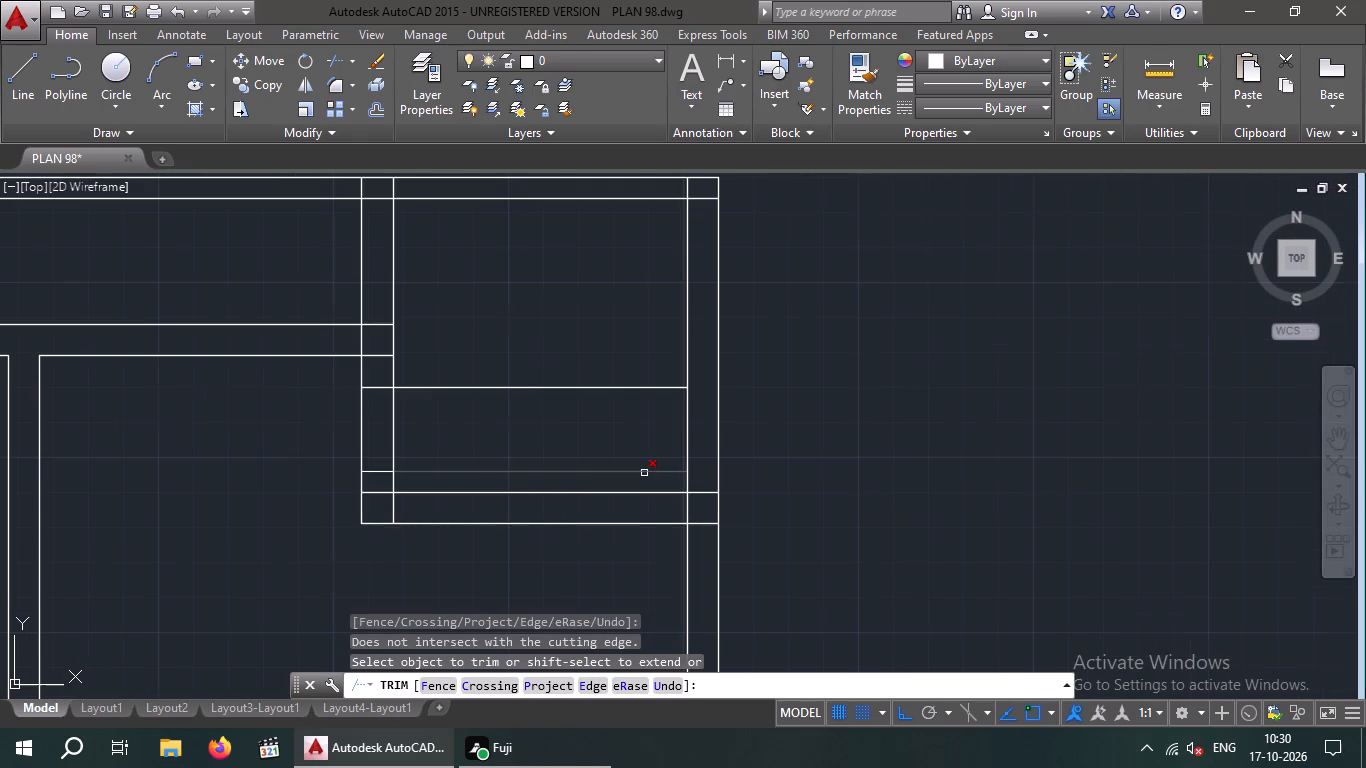
{"action": "left_click", "coordinate": [644, 473]}
{"action": "left_click", "coordinate": [618, 389]}
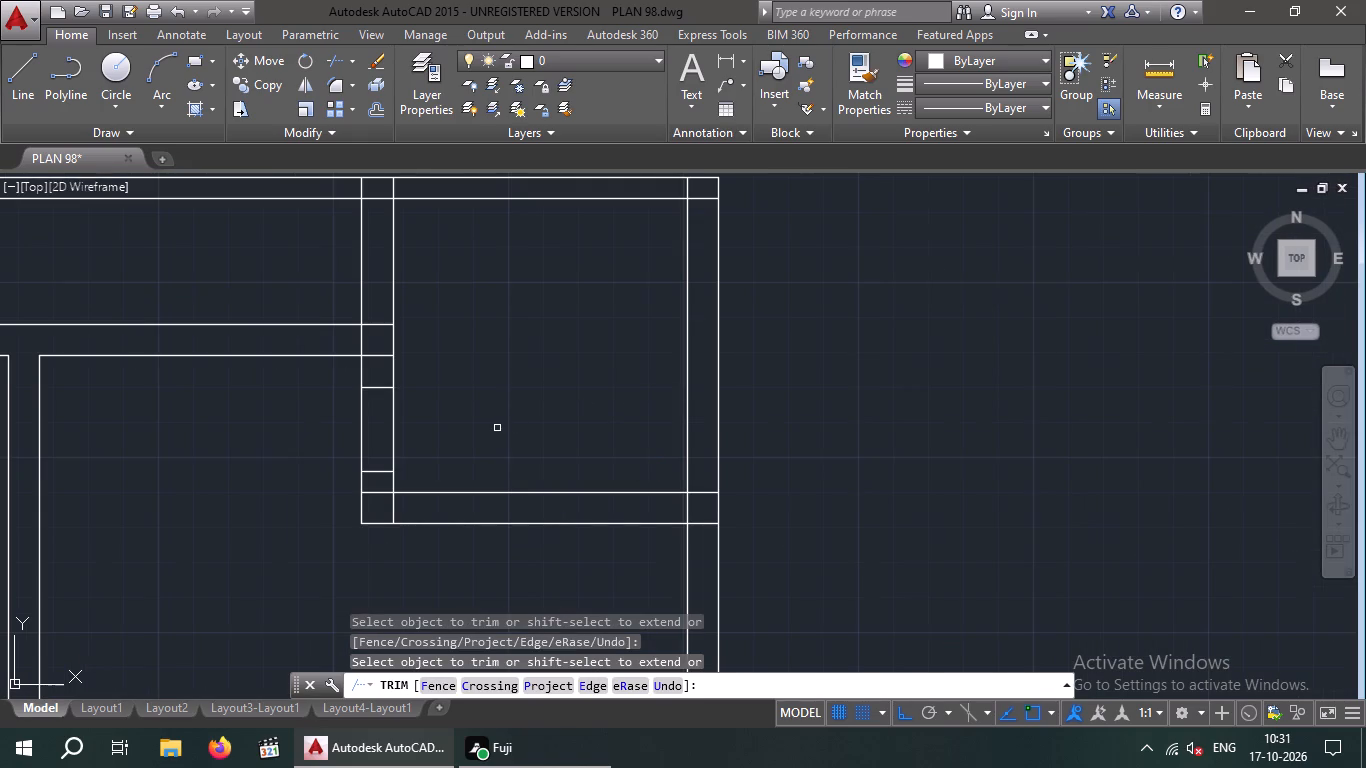
{"action": "left_click_drag", "start_coordinate": [497, 428], "coordinate": [434, 437]}
{"action": "left_click", "coordinate": [328, 437]}
Trim the overlapping wall lines at the top-right room's lower-left corner, below the opening.
{"action": "scroll", "coordinate": [370, 496], "scroll_direction": "up", "scroll_amount": 3}
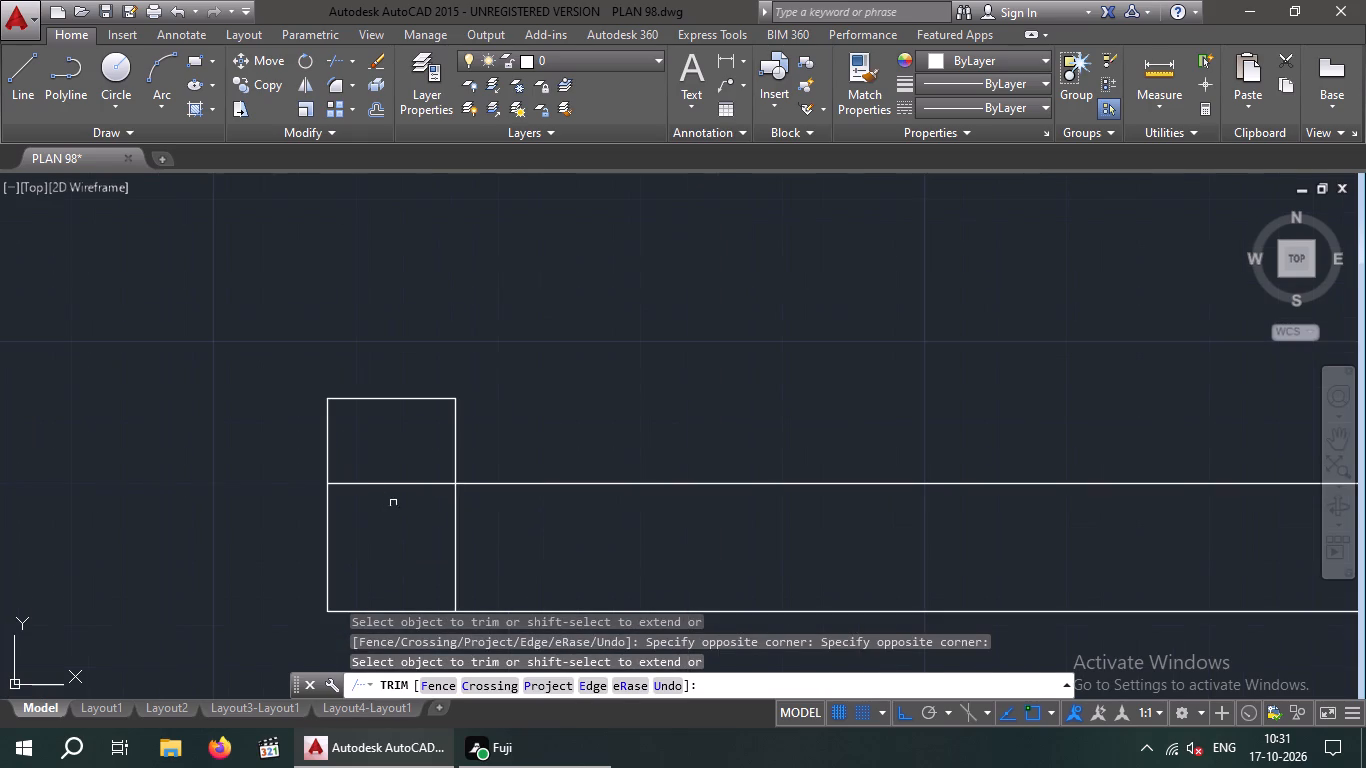
{"action": "left_click", "coordinate": [394, 502]}
{"action": "left_click", "coordinate": [379, 457]}
{"action": "left_click_drag", "start_coordinate": [492, 518], "coordinate": [409, 528]}
{"action": "left_click", "coordinate": [404, 529]}
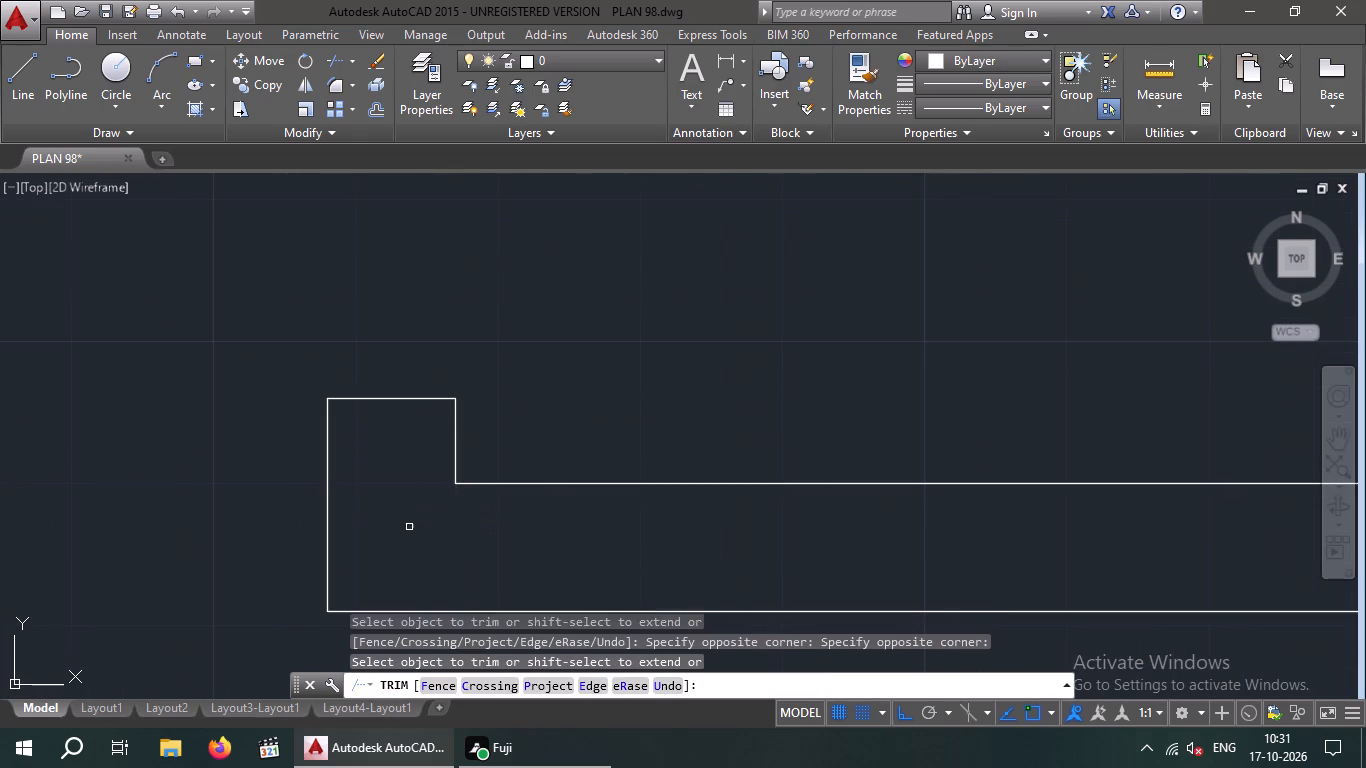
Trim the overlapping wall lines where the top-right room's bottom wall meets the outer right wall.
{"action": "scroll", "coordinate": [411, 526], "scroll_direction": "down", "scroll_amount": 3}
{"action": "scroll", "coordinate": [722, 530], "scroll_direction": "up", "scroll_amount": 3}
{"action": "left_click_drag", "start_coordinate": [764, 623], "coordinate": [738, 580]}
{"action": "left_click_drag", "start_coordinate": [727, 417], "coordinate": [736, 458]}
{"action": "left_click_drag", "start_coordinate": [742, 533], "coordinate": [607, 548]}
{"action": "left_click", "coordinate": [588, 539]}
{"action": "scroll", "coordinate": [603, 528], "scroll_direction": "down", "scroll_amount": 3}
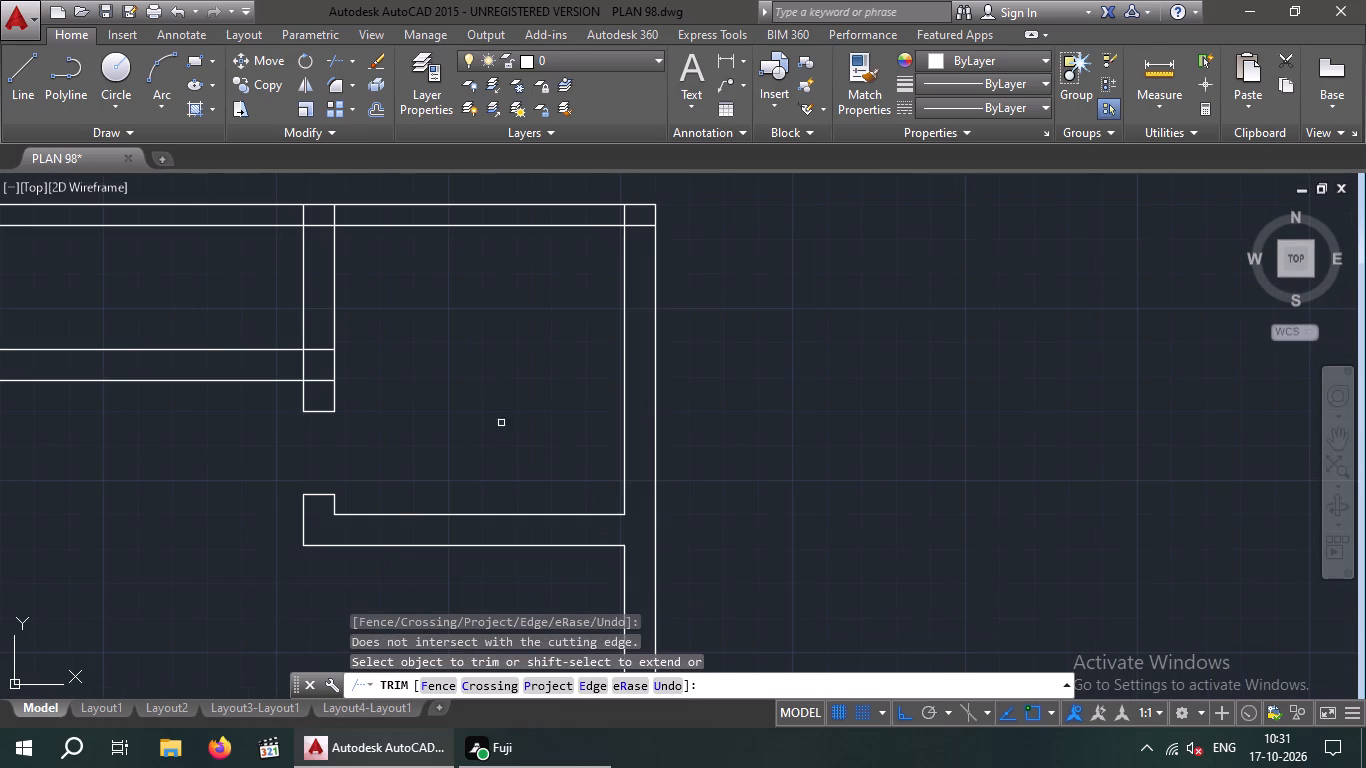
Trim the overlapping wall lines where the inner top wall meets the top-right room's left wall, above the opening.
{"action": "middle_click_drag", "start_coordinate": [475, 400], "coordinate": [540, 497]}
{"action": "scroll", "coordinate": [482, 421], "scroll_direction": "down", "scroll_amount": 1}
{"action": "scroll", "coordinate": [439, 484], "scroll_direction": "up", "scroll_amount": 3}
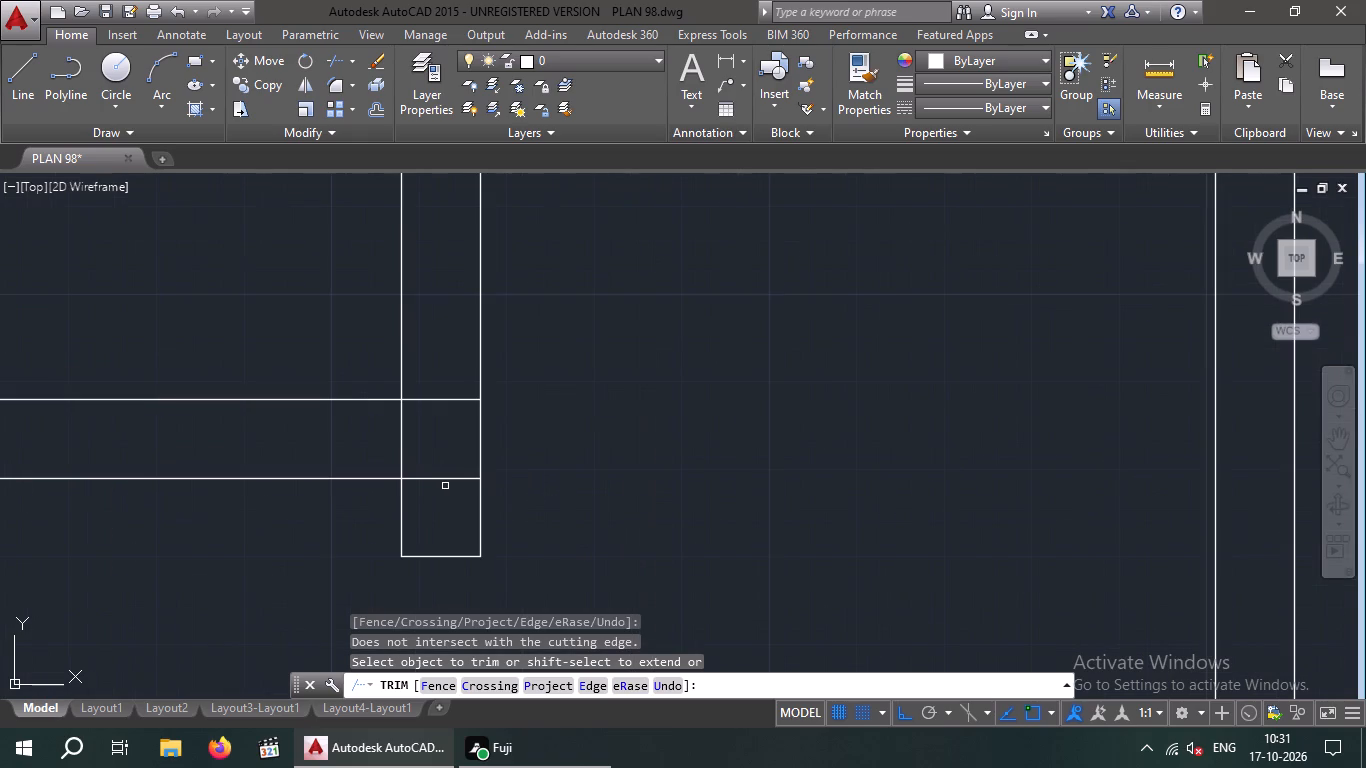
{"action": "left_click_drag", "start_coordinate": [451, 495], "coordinate": [446, 474]}
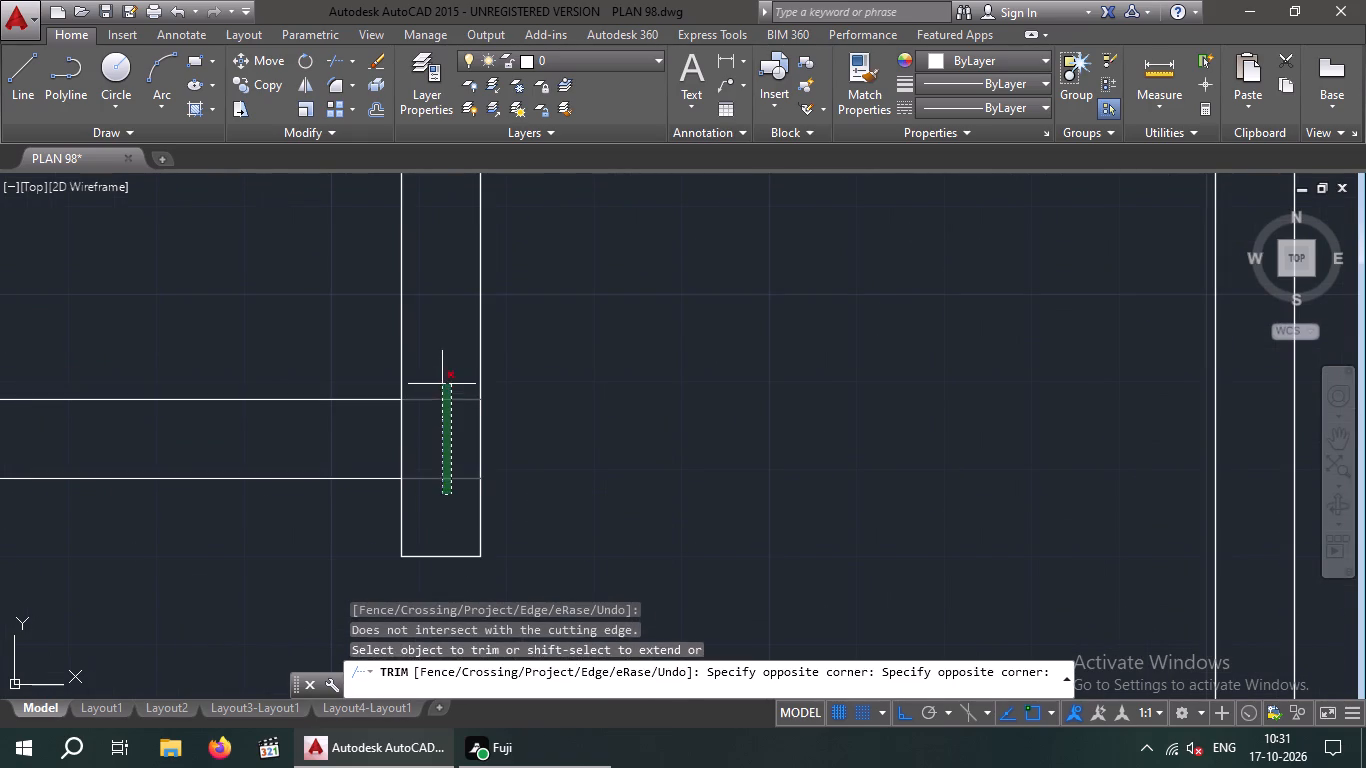
{"action": "left_click", "coordinate": [442, 384]}
{"action": "left_click_drag", "start_coordinate": [443, 442], "coordinate": [408, 441]}
{"action": "left_click", "coordinate": [385, 438]}
Trim the overlapping wall lines at the plan's outer top-right corner.
{"action": "scroll", "coordinate": [399, 432], "scroll_direction": "down", "scroll_amount": 2}
{"action": "scroll", "coordinate": [494, 426], "scroll_direction": "down", "scroll_amount": 1}
{"action": "middle_click_drag", "start_coordinate": [494, 426], "coordinate": [491, 442]}
{"action": "middle_click", "coordinate": [491, 442]}
{"action": "scroll", "coordinate": [633, 359], "scroll_direction": "up", "scroll_amount": 4}
{"action": "left_click_drag", "start_coordinate": [671, 396], "coordinate": [654, 362]}
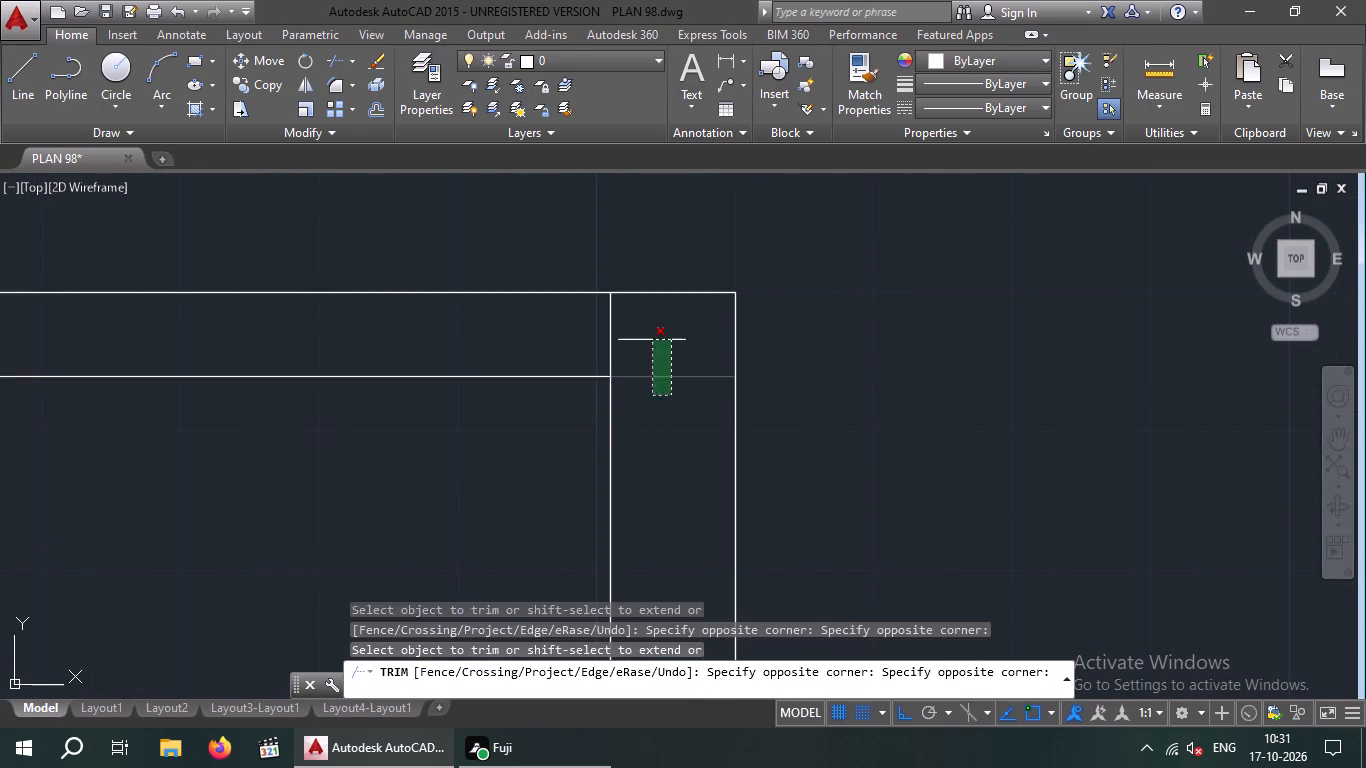
{"action": "left_click", "coordinate": [652, 339]}
{"action": "left_click_drag", "start_coordinate": [693, 322], "coordinate": [566, 335]}
{"action": "left_click", "coordinate": [554, 335]}
Trim the overlapping wall lines where the top-right room's left wall meets the outer top wall.
{"action": "scroll", "coordinate": [558, 333], "scroll_direction": "down", "scroll_amount": 3}
{"action": "middle_click_drag", "start_coordinate": [426, 411], "coordinate": [608, 478]}
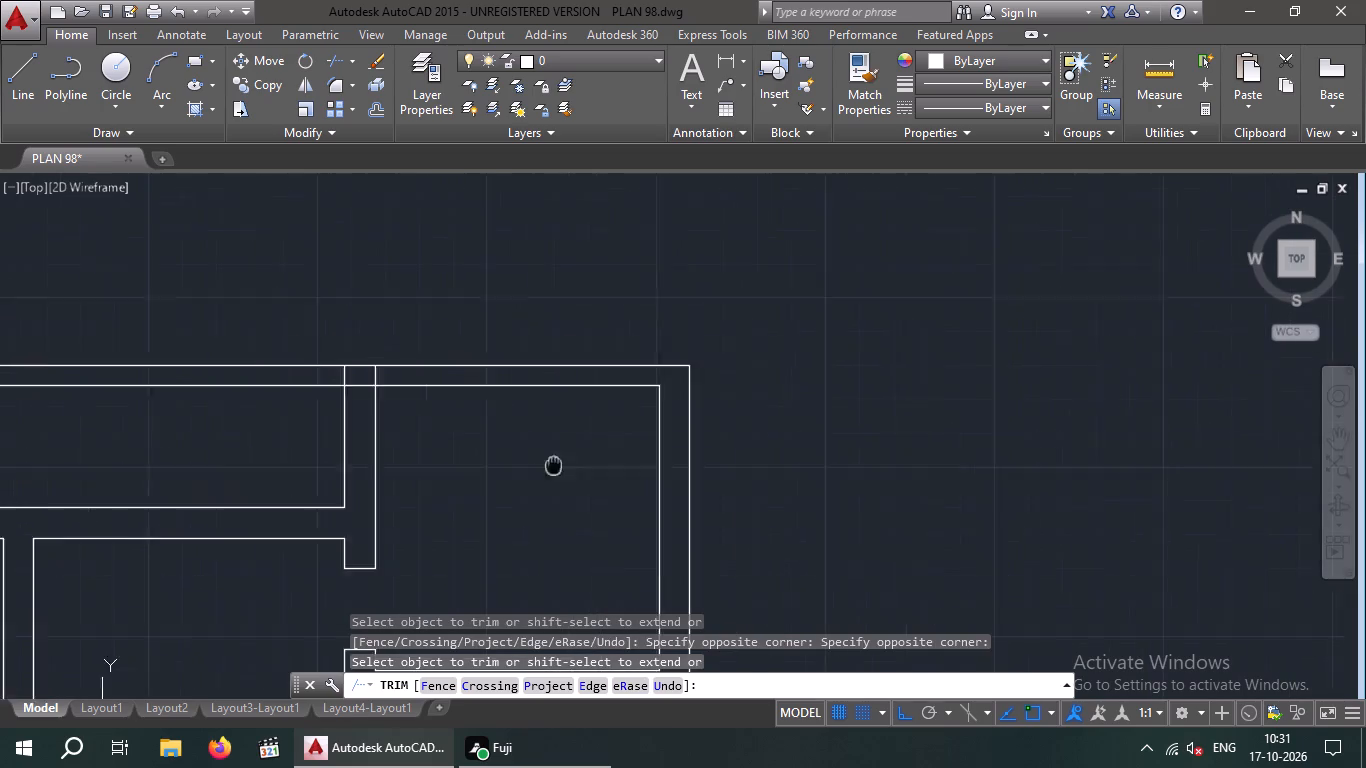
{"action": "scroll", "coordinate": [459, 398], "scroll_direction": "up", "scroll_amount": 3}
{"action": "left_click_drag", "start_coordinate": [547, 409], "coordinate": [447, 418]}
{"action": "left_click", "coordinate": [322, 404]}
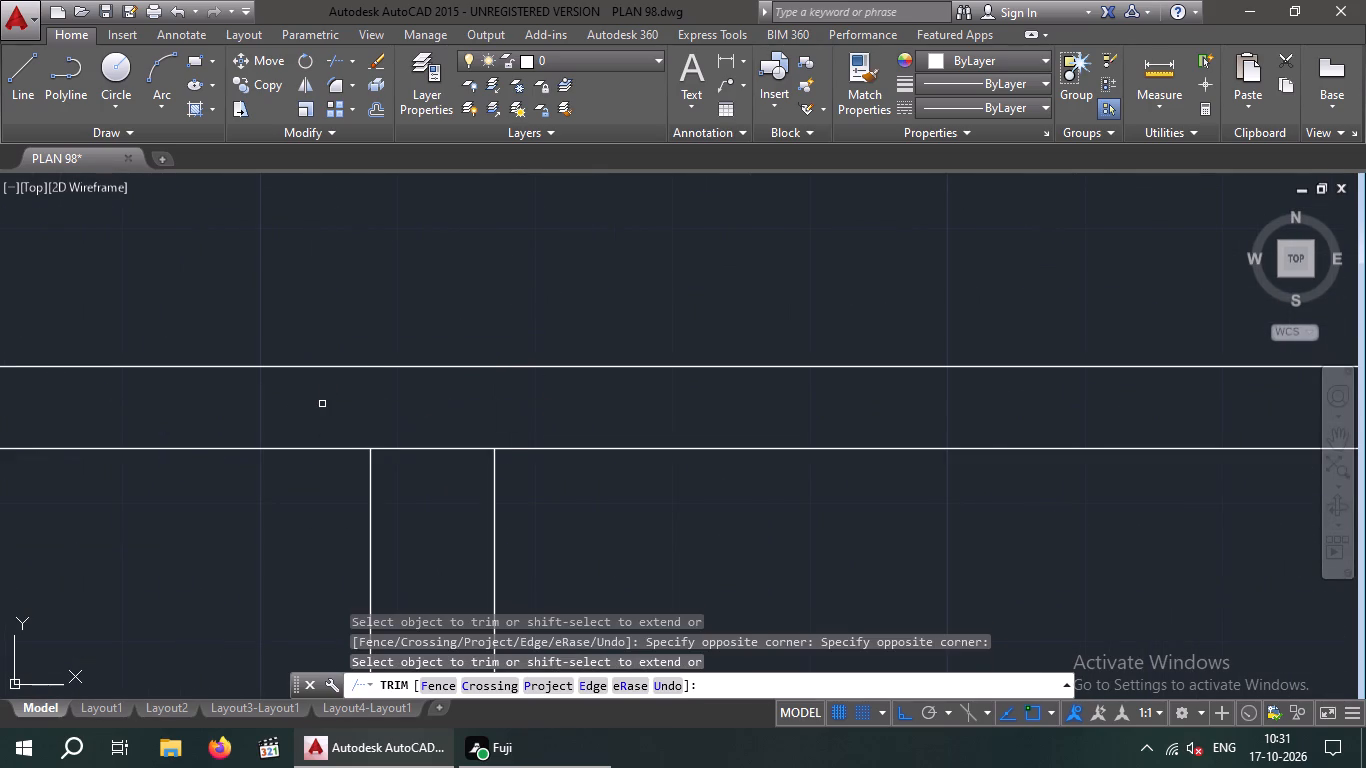
{"action": "left_click_drag", "start_coordinate": [458, 502], "coordinate": [442, 485]}
{"action": "left_click", "coordinate": [426, 400]}
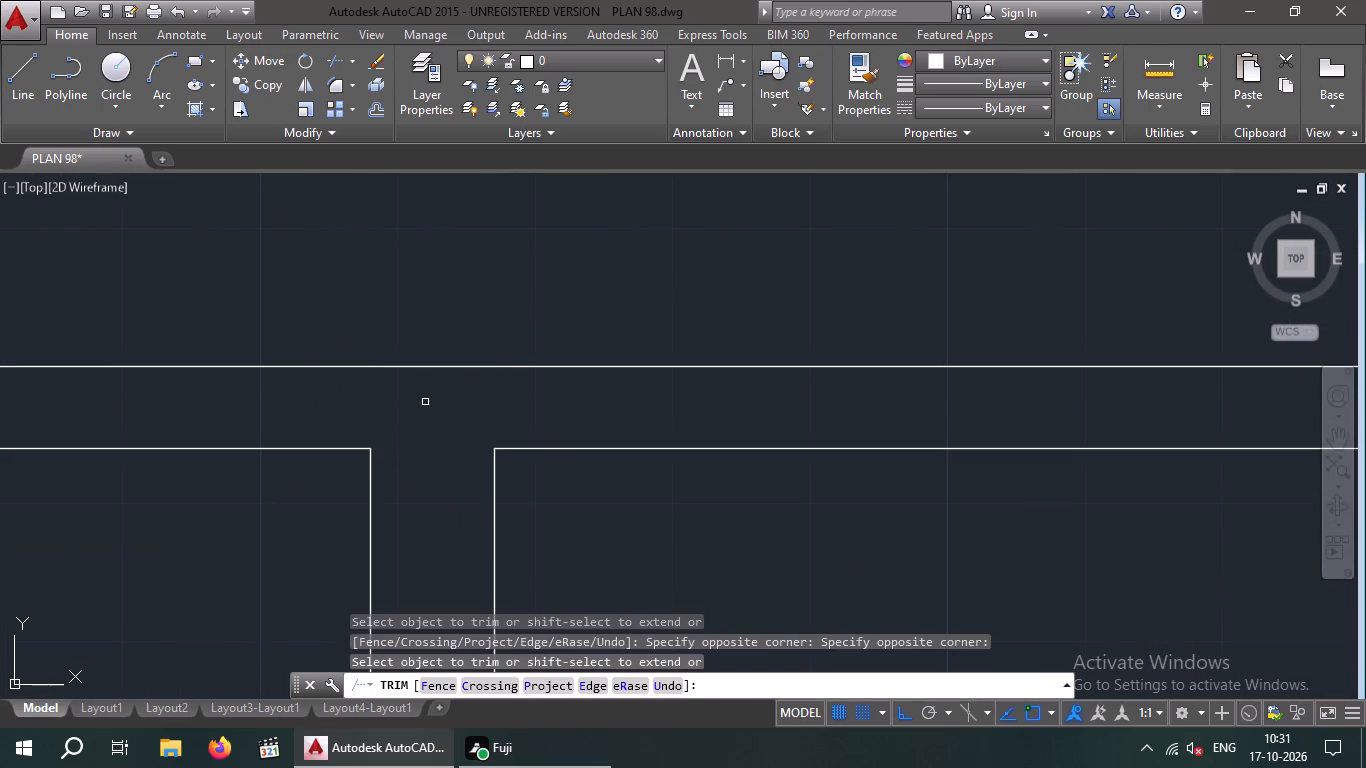
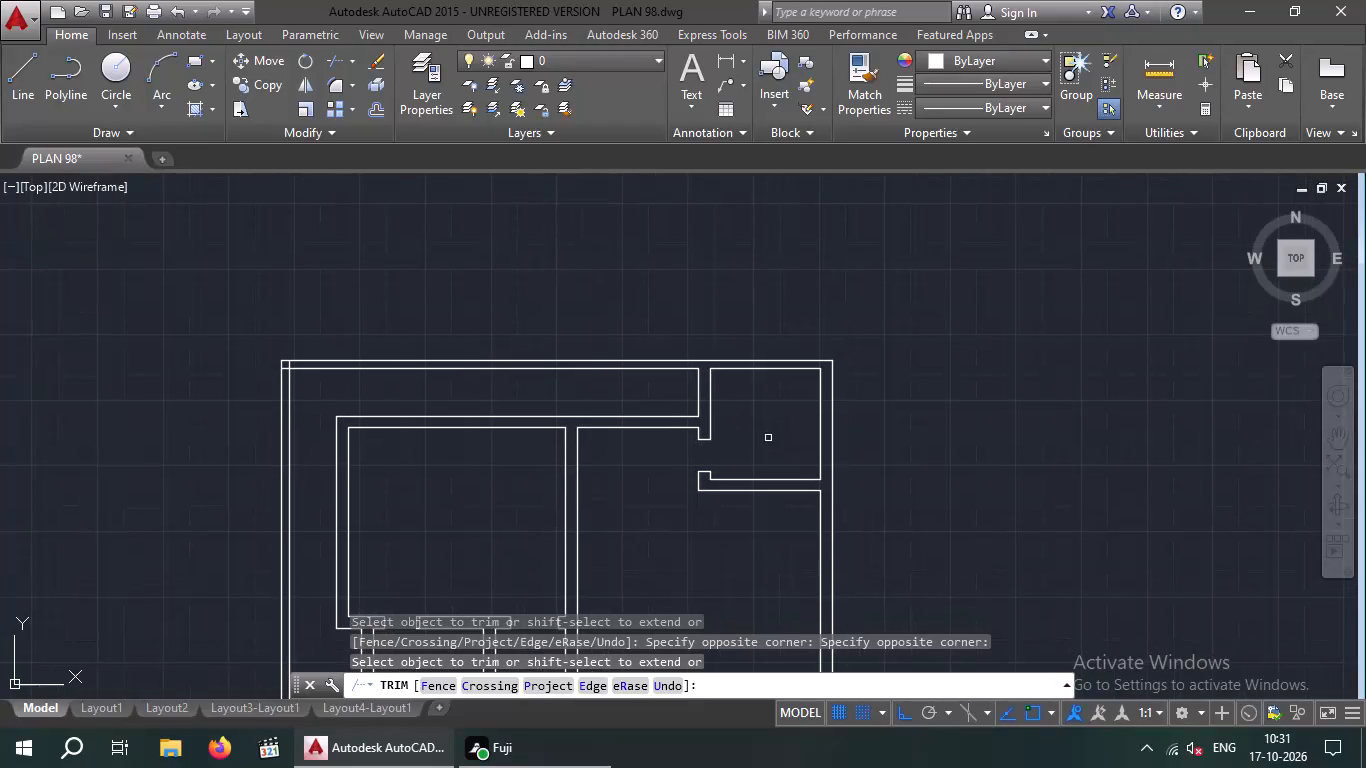
Offset the right face of the partition between the two upper rooms 9" into the right-hand room.
{"action": "key", "text": "Escape"}
{"action": "key", "text": "Escape"}
{"action": "middle_click_drag", "start_coordinate": [640, 489], "coordinate": [612, 414]}
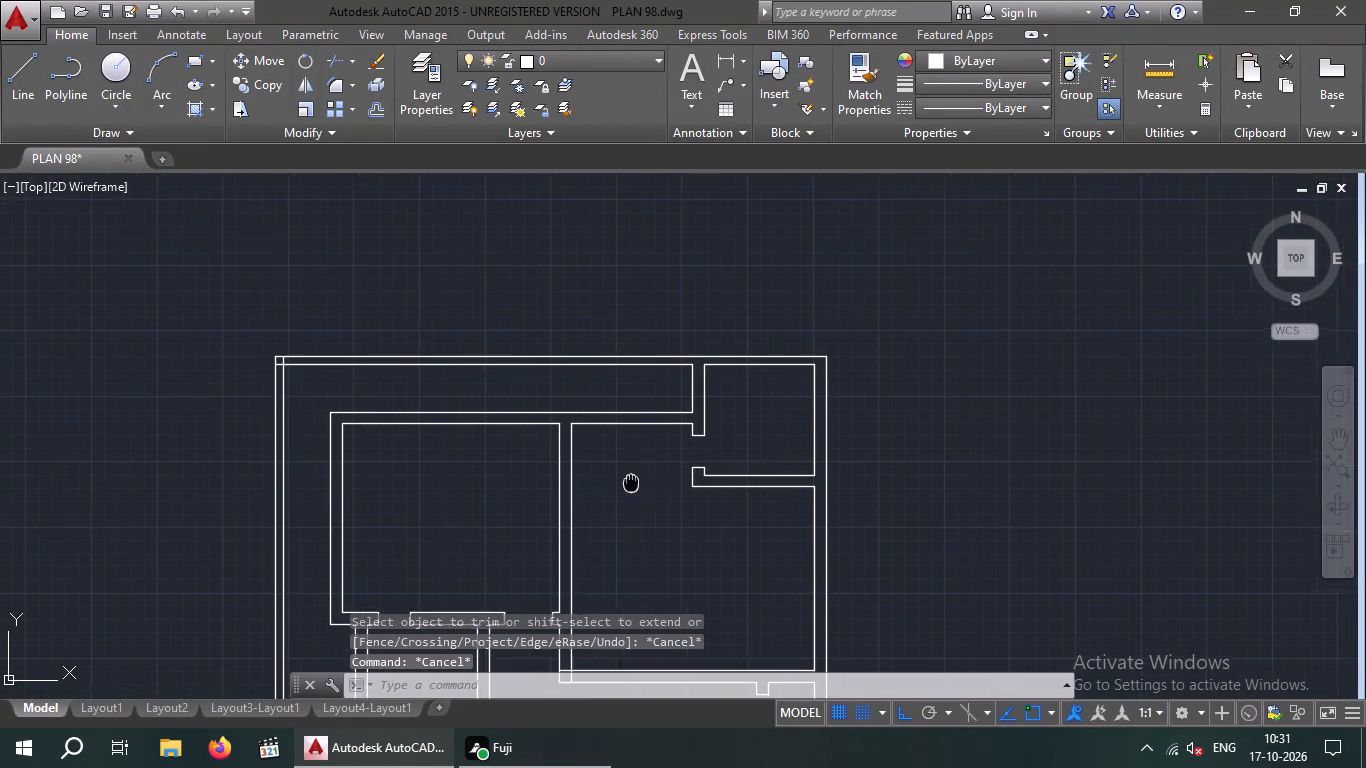
{"action": "middle_click_drag", "start_coordinate": [612, 414], "coordinate": [611, 409]}
{"action": "scroll", "coordinate": [615, 403], "scroll_direction": "down", "scroll_amount": 2}
{"action": "scroll", "coordinate": [602, 459], "scroll_direction": "up", "scroll_amount": 4}
{"action": "middle_click_drag", "start_coordinate": [605, 461], "coordinate": [597, 392]}
{"action": "scroll", "coordinate": [605, 367], "scroll_direction": "down", "scroll_amount": 2}
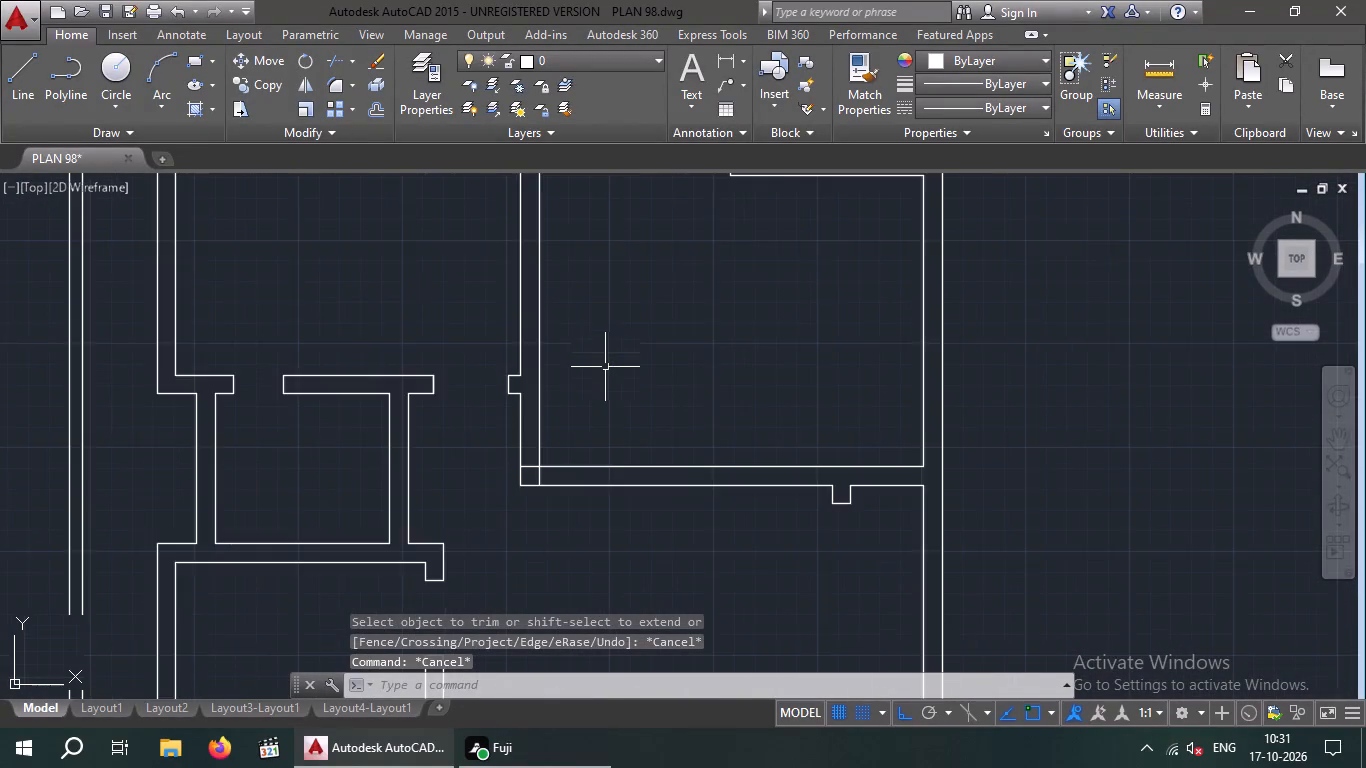
{"action": "key", "text": "o"}
{"action": "key", "text": "Return"}
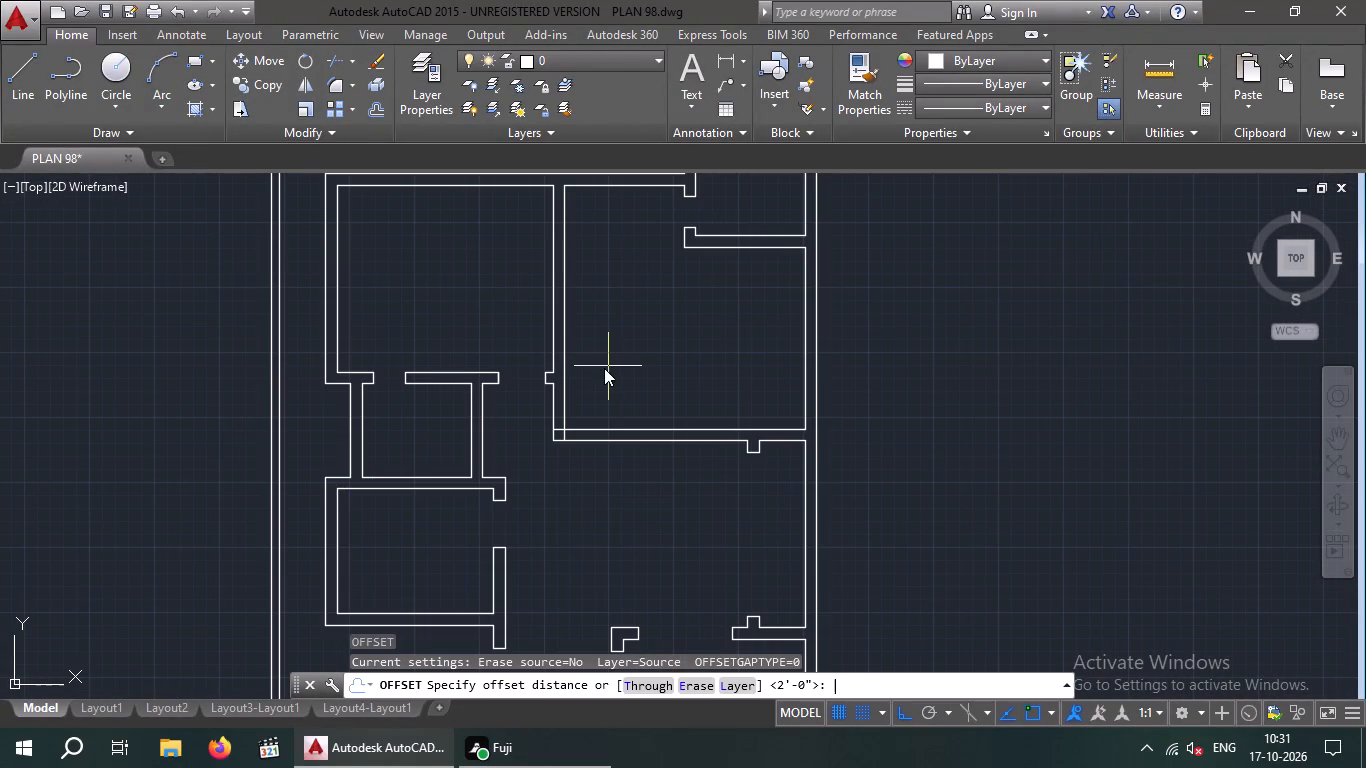
{"action": "key", "text": "9"}
{"action": "key", "text": "shift+quotedbl"}
{"action": "key", "text": "Return"}
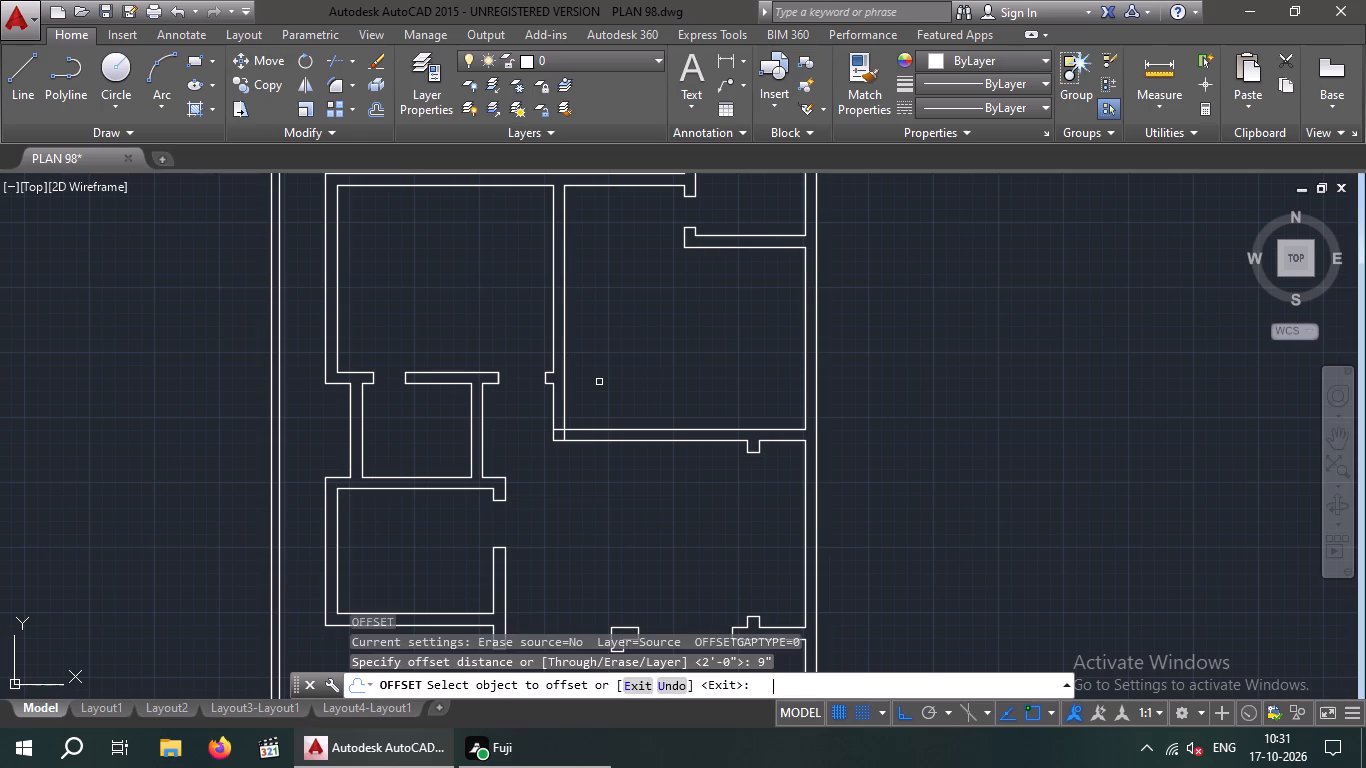
{"action": "left_click", "coordinate": [564, 417]}
{"action": "left_click", "coordinate": [640, 406]}
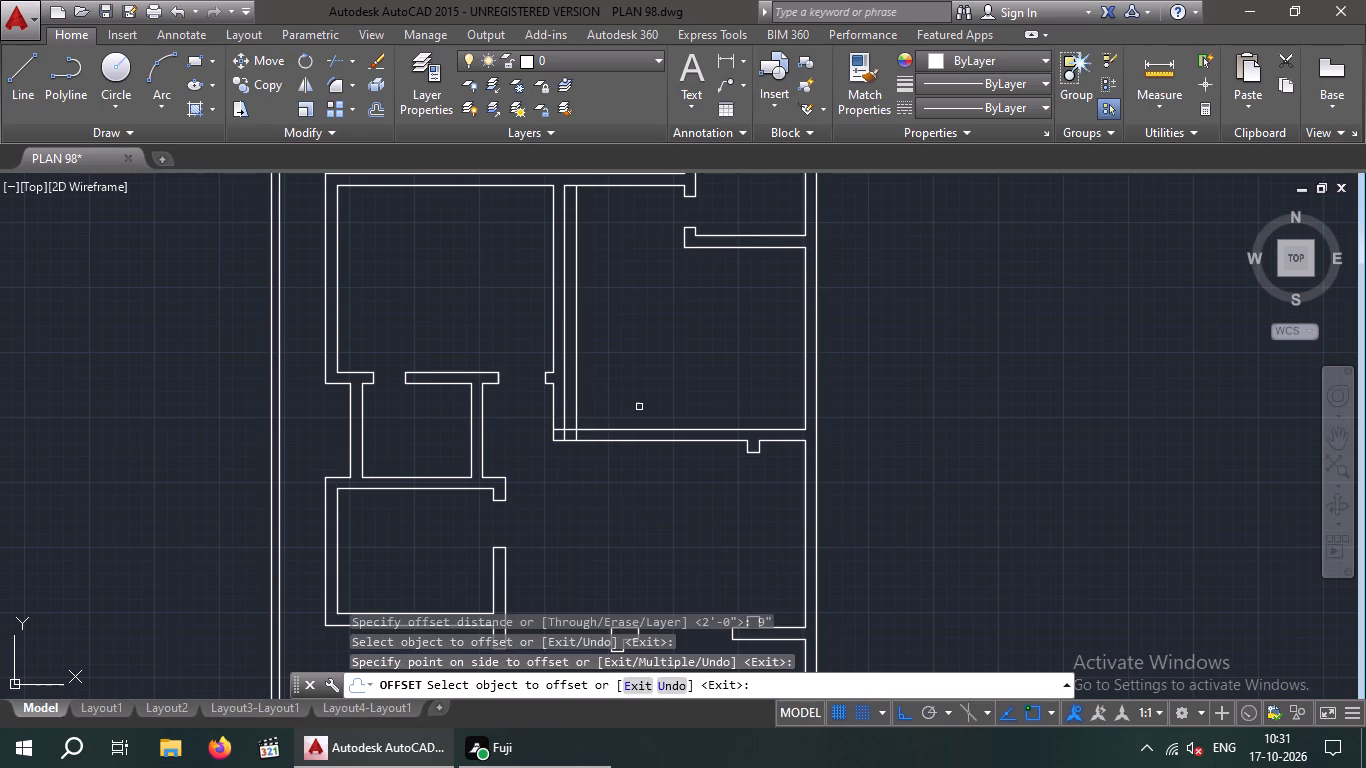
{"action": "key", "text": "Escape"}
{"action": "key", "text": "Escape"}
Offset the new line 3' further into the right-hand room to mark the door opening's width.
{"action": "key", "text": "o"}
{"action": "key", "text": "Return"}
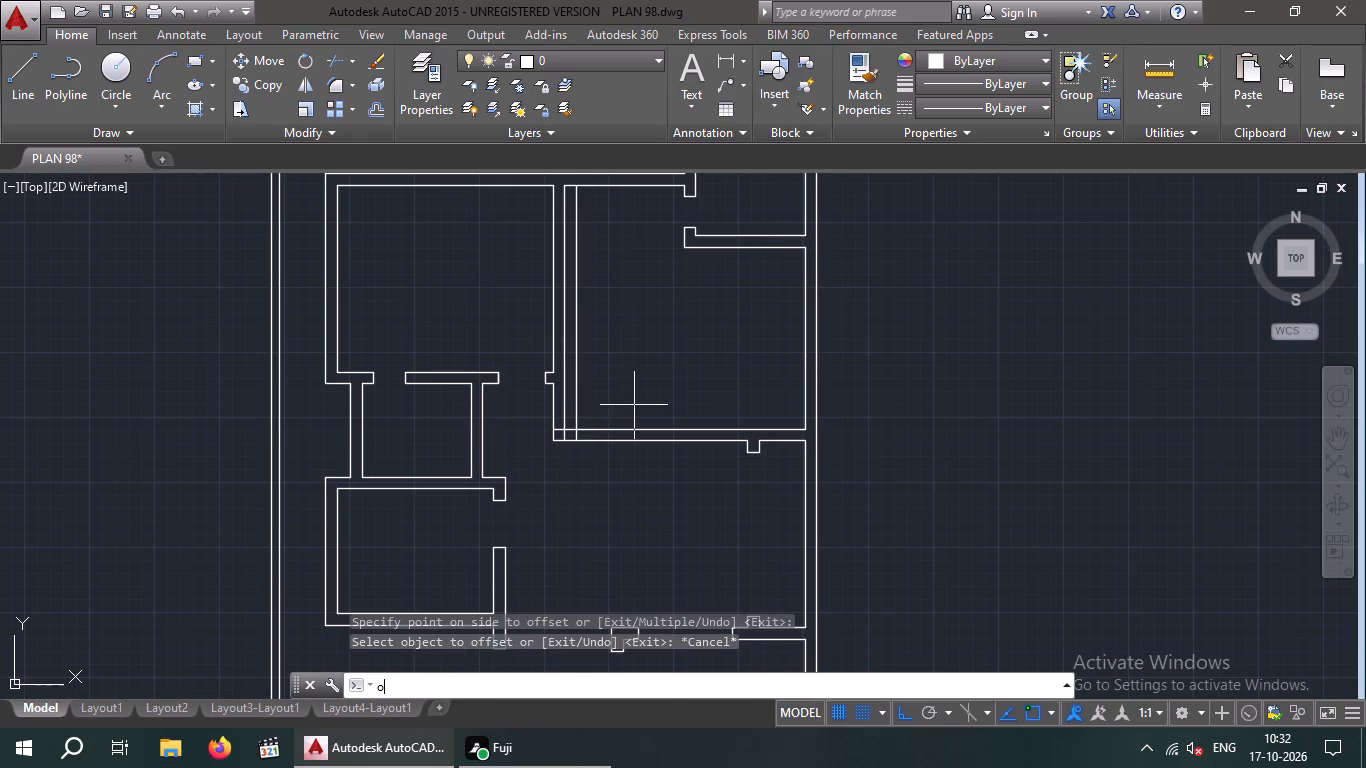
{"action": "key", "text": "3"}
{"action": "key", "text": "apostrophe"}
{"action": "key", "text": "Return"}
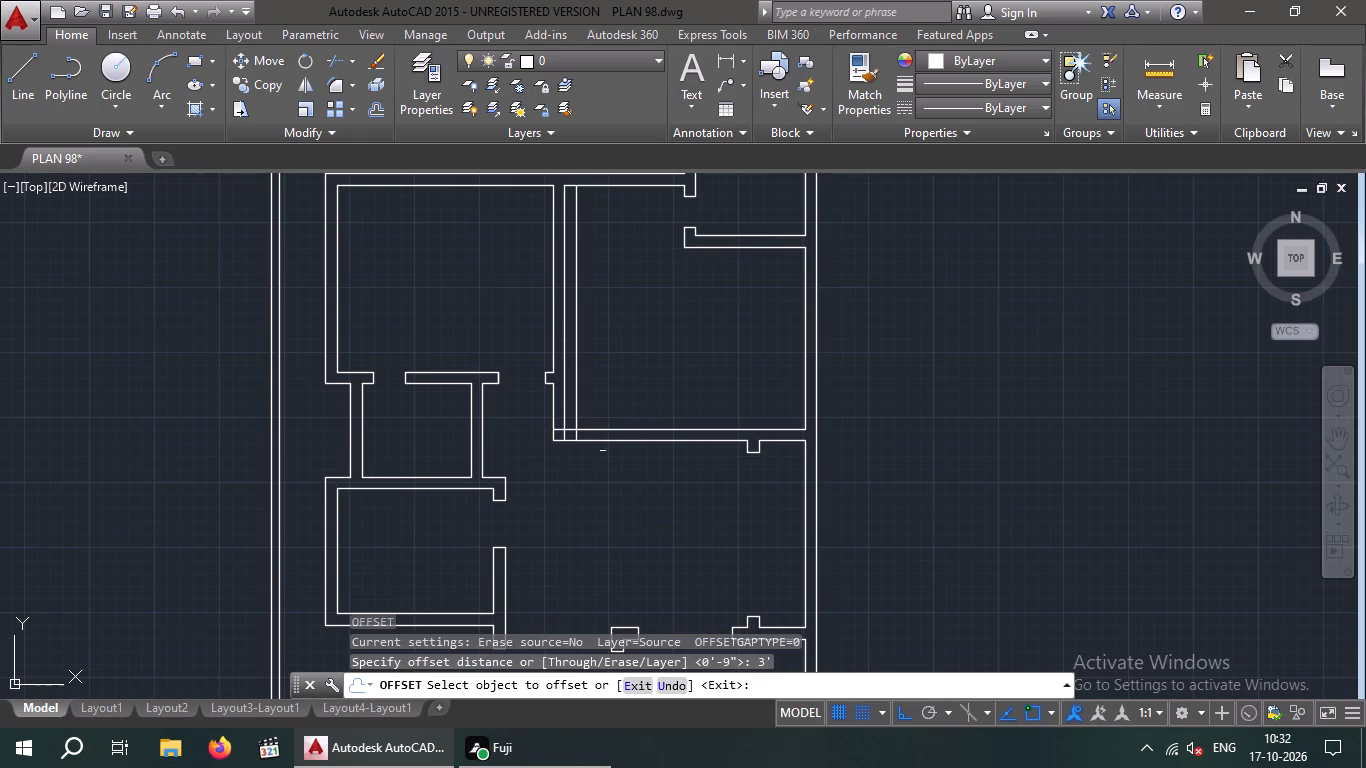
{"action": "left_click_drag", "start_coordinate": [575, 413], "coordinate": [604, 411]}
{"action": "left_click", "coordinate": [720, 406]}
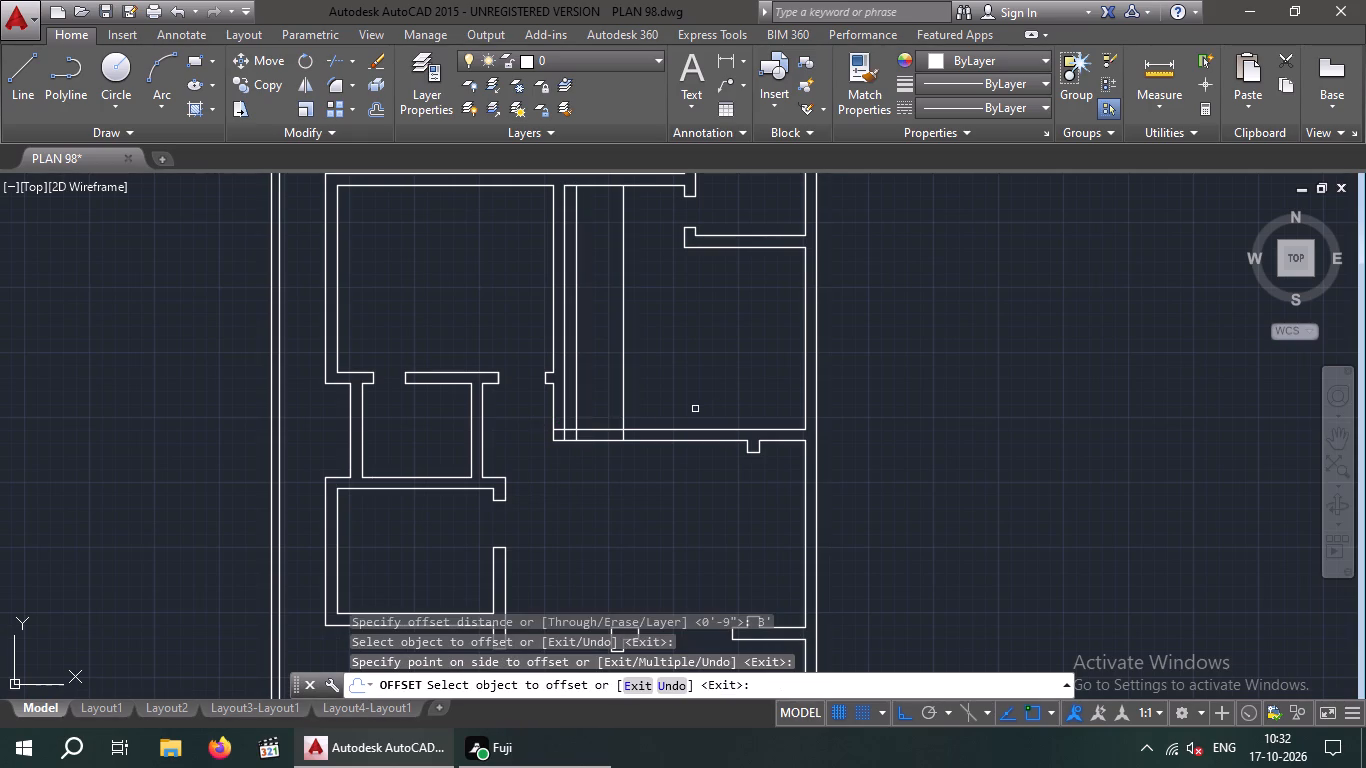
{"action": "key", "text": "Escape"}
Trim both offset lines above the upper right room's bottom wall, leaving only the door jambs within the wall.
{"action": "type", "text": "tr"}
{"action": "key", "text": "space"}
{"action": "key", "text": "space"}
{"action": "scroll", "coordinate": [619, 374], "scroll_direction": "up", "scroll_amount": 2}
{"action": "left_click_drag", "start_coordinate": [662, 371], "coordinate": [614, 413]}
{"action": "left_click", "coordinate": [497, 447]}
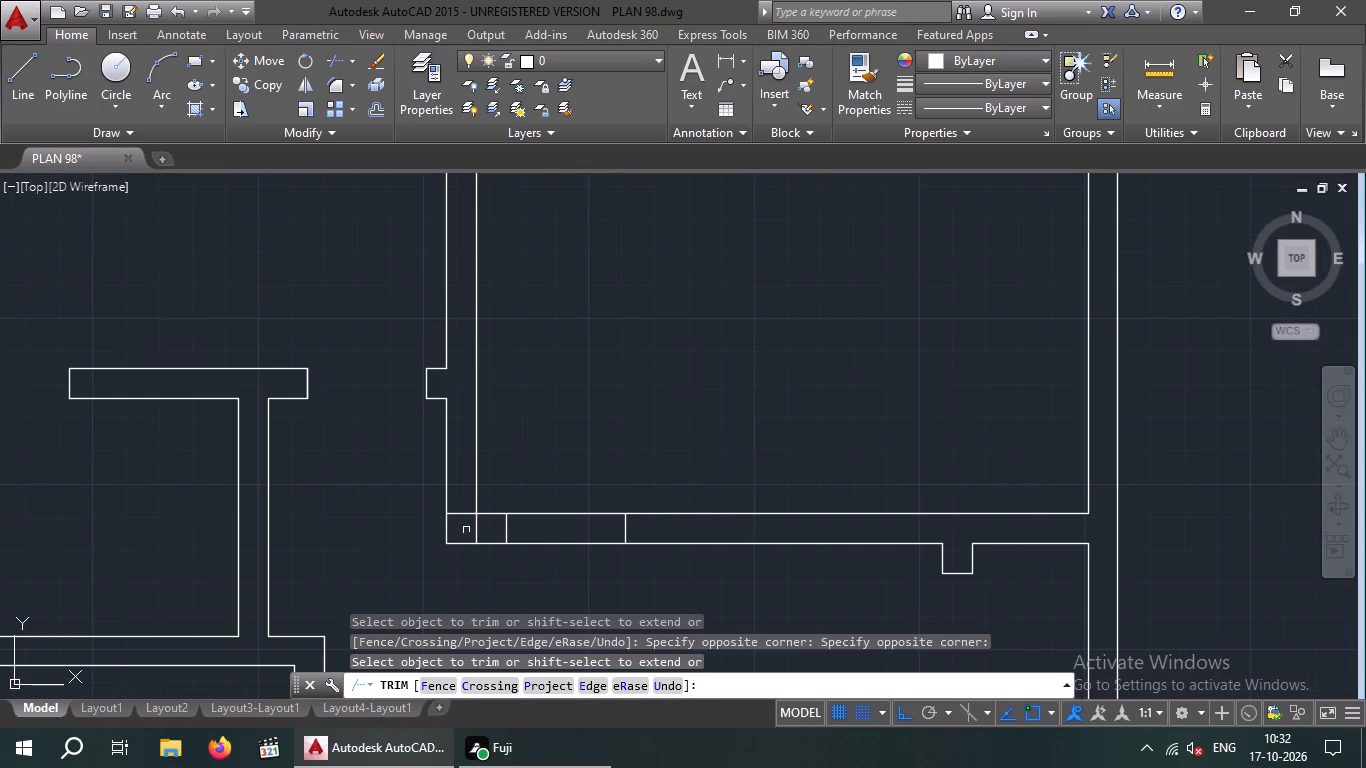
Trim the overlapping wall lines at the upper right room's lower-left corner.
{"action": "scroll", "coordinate": [471, 531], "scroll_direction": "up", "scroll_amount": 4}
{"action": "left_click_drag", "start_coordinate": [522, 505], "coordinate": [445, 539]}
{"action": "left_click", "coordinate": [436, 543]}
{"action": "left_click_drag", "start_coordinate": [436, 543], "coordinate": [401, 427]}
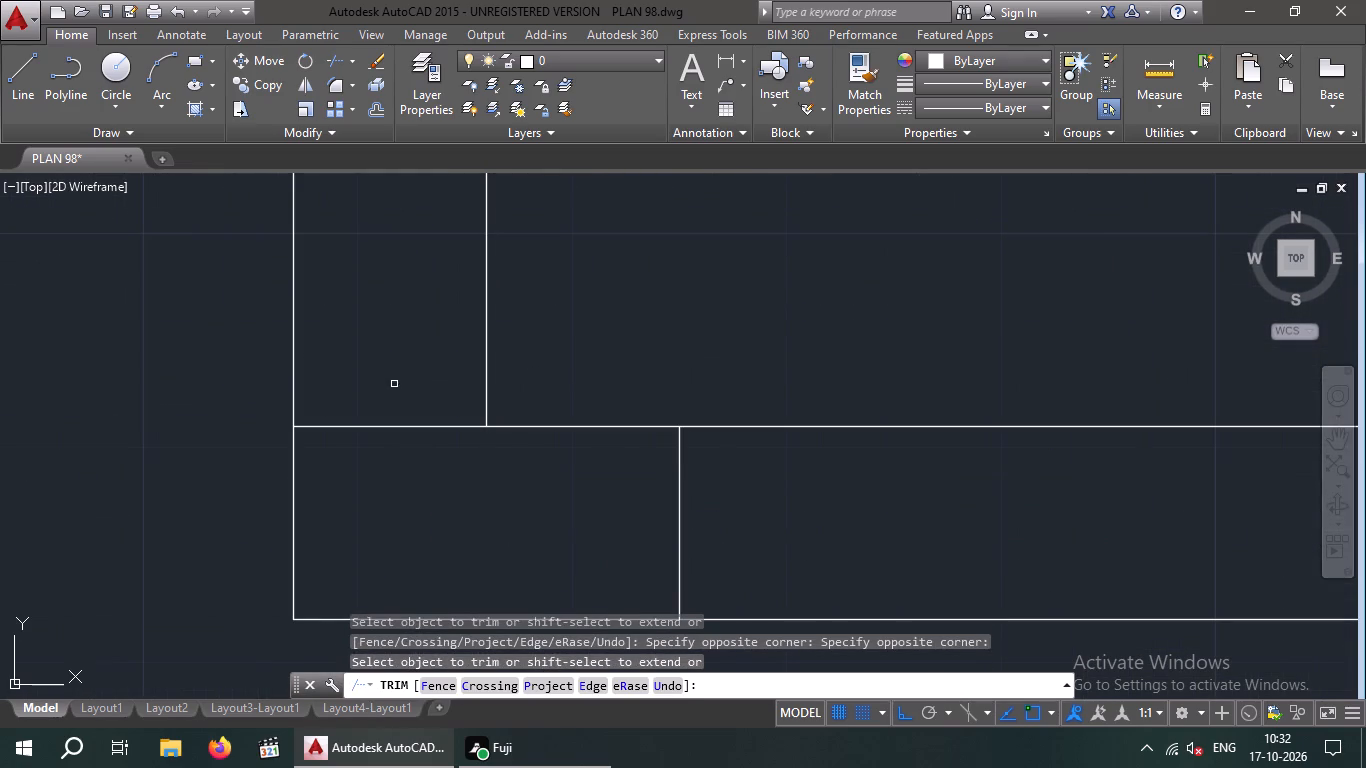
{"action": "left_click_drag", "start_coordinate": [425, 500], "coordinate": [363, 391]}
{"action": "left_click", "coordinate": [369, 347]}
Trim the bottom wall lines between the two jambs to cut the upper right room's 3' door opening.
{"action": "scroll", "coordinate": [369, 347], "scroll_direction": "down", "scroll_amount": 4}
{"action": "left_click_drag", "start_coordinate": [515, 436], "coordinate": [481, 418]}
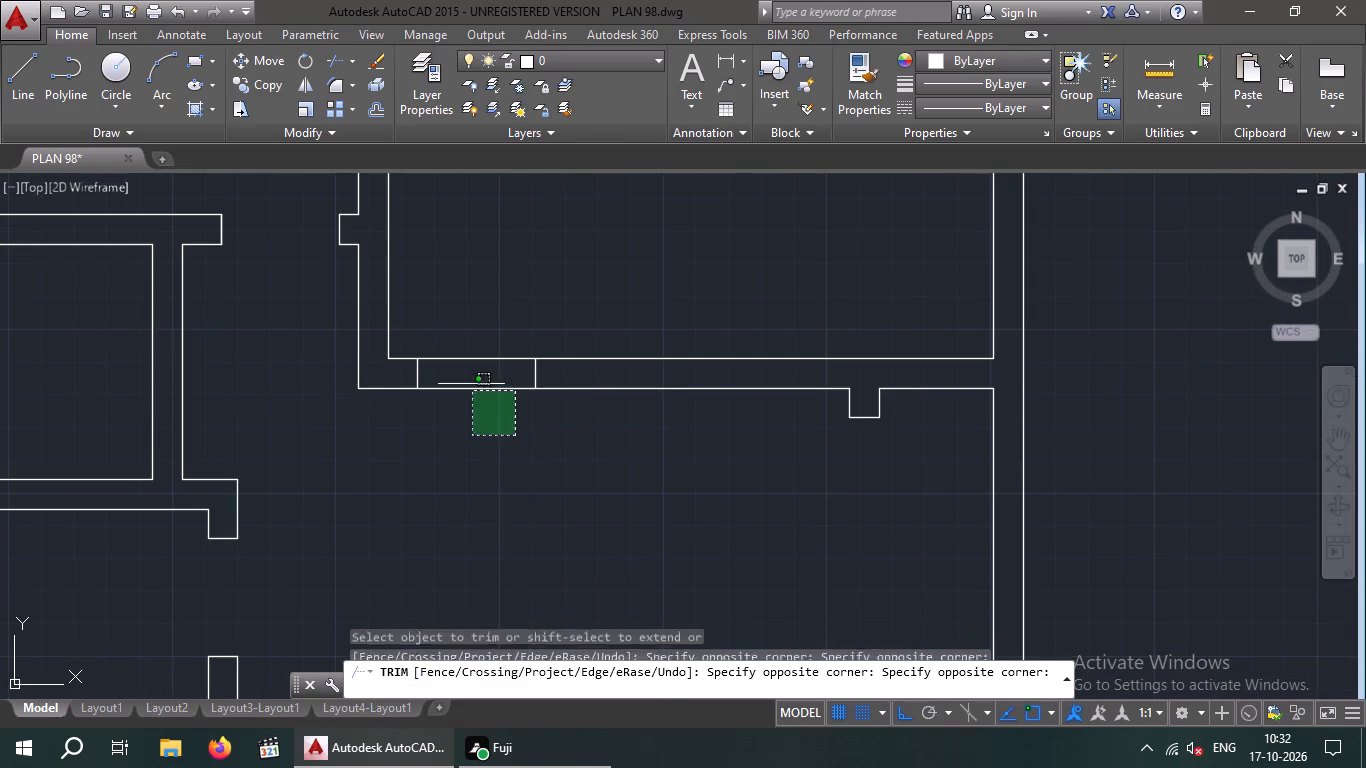
{"action": "left_click", "coordinate": [475, 319]}
{"action": "scroll", "coordinate": [475, 320], "scroll_direction": "down", "scroll_amount": 2}
{"action": "key", "text": "Escape"}
{"action": "key", "text": "Escape"}
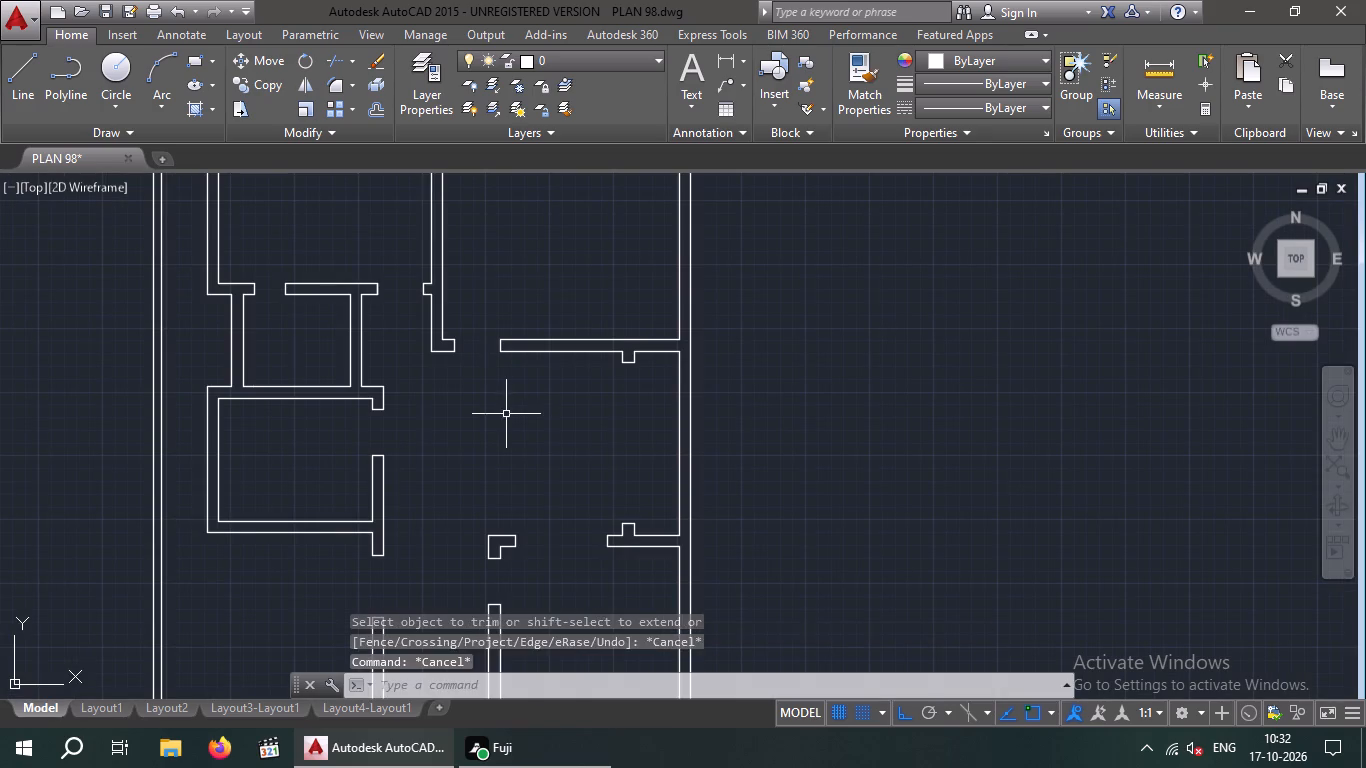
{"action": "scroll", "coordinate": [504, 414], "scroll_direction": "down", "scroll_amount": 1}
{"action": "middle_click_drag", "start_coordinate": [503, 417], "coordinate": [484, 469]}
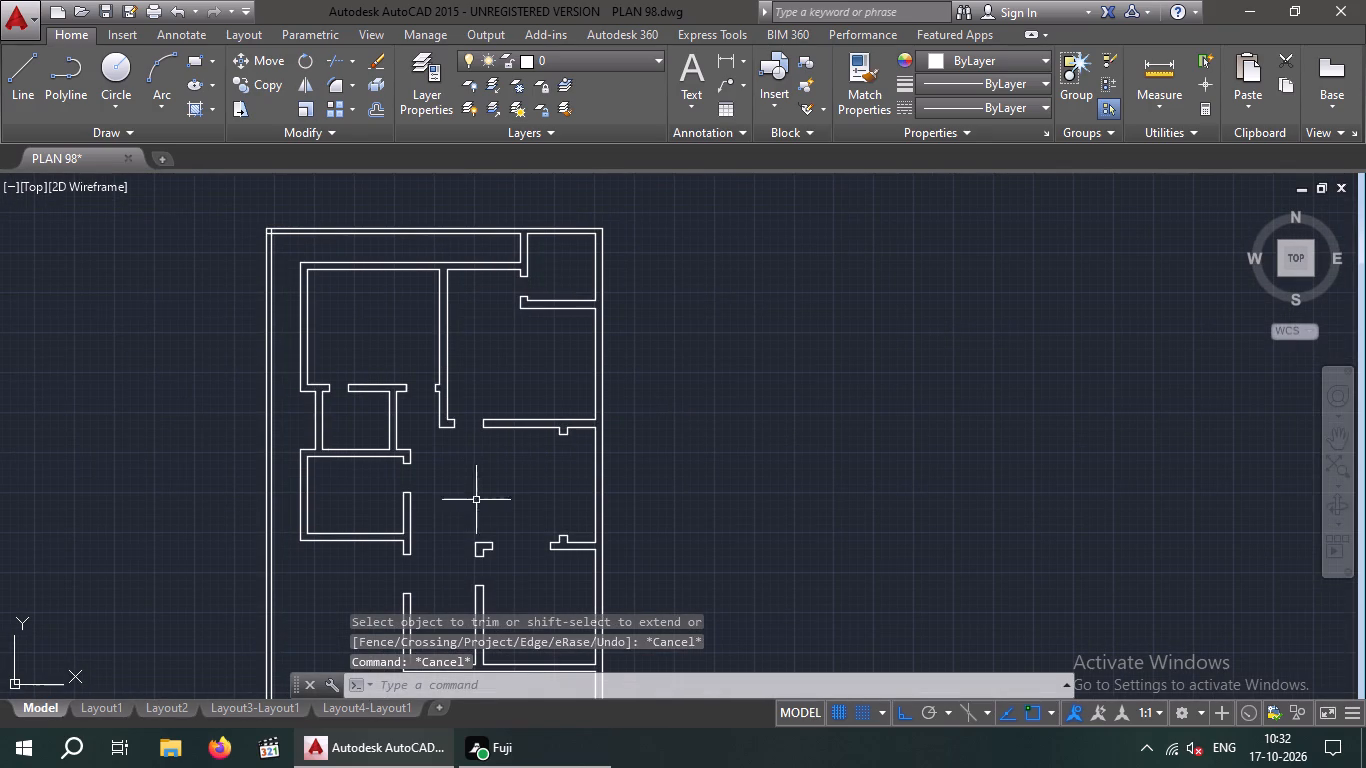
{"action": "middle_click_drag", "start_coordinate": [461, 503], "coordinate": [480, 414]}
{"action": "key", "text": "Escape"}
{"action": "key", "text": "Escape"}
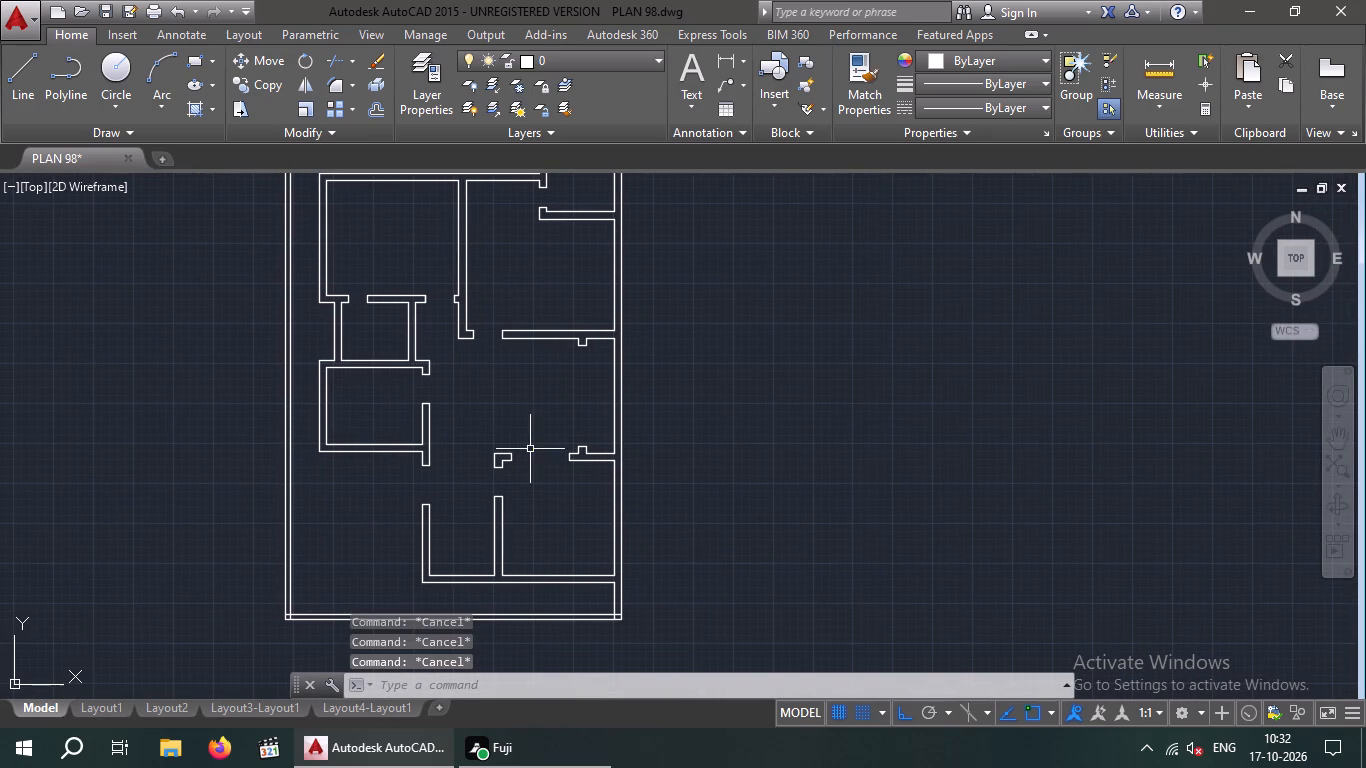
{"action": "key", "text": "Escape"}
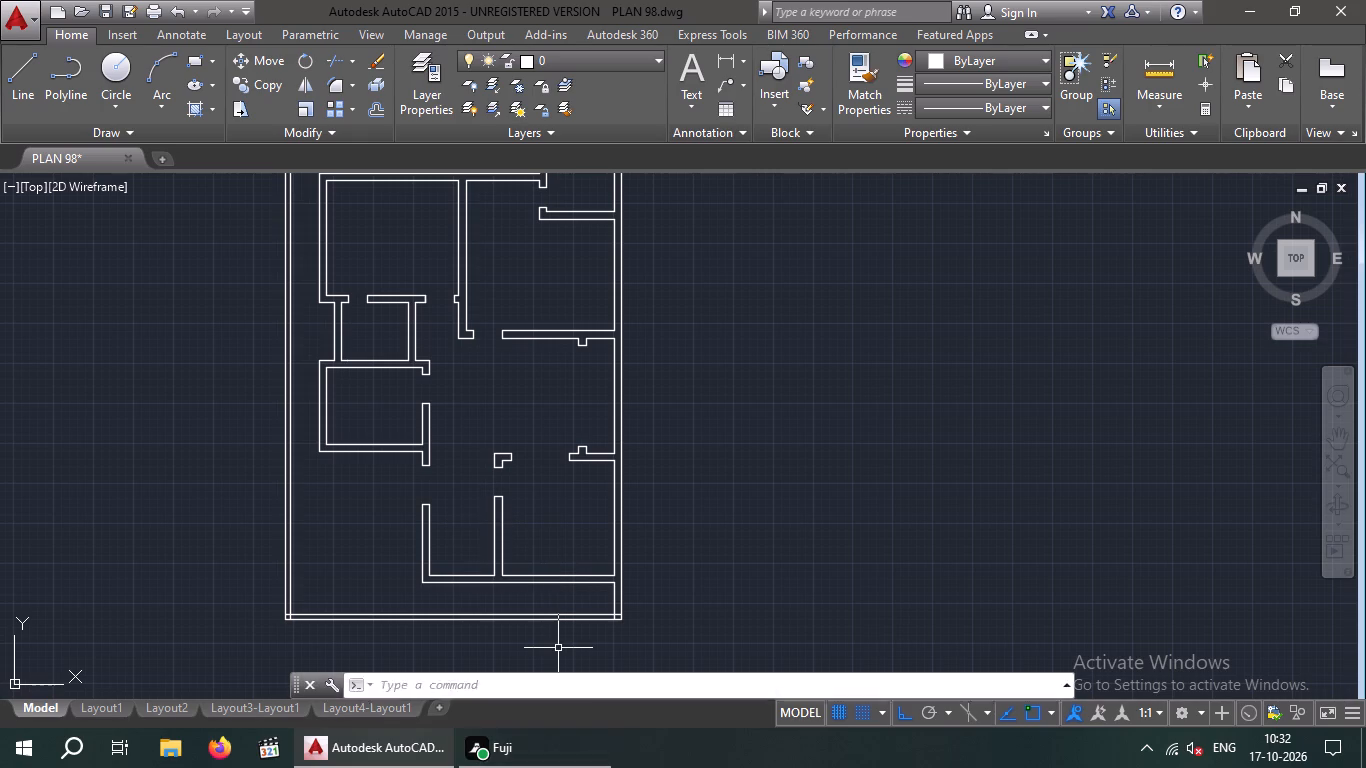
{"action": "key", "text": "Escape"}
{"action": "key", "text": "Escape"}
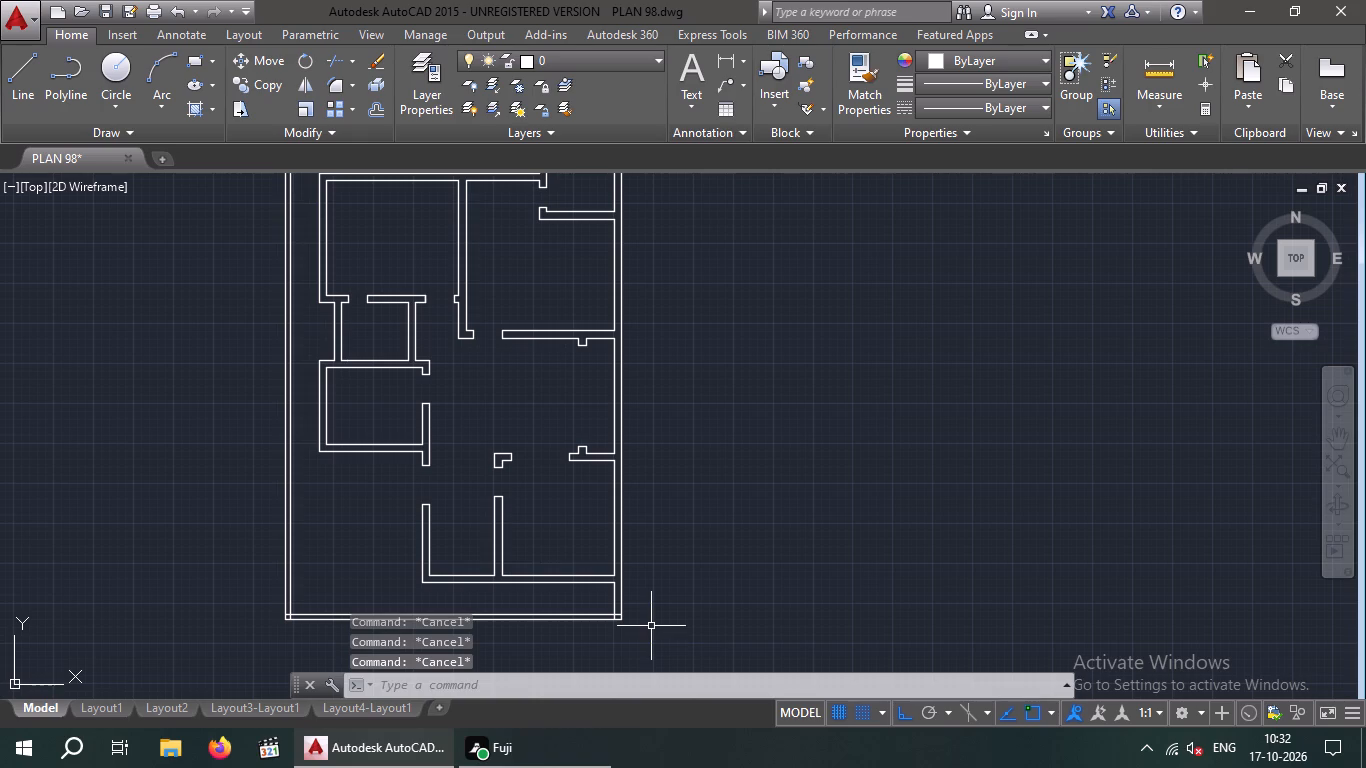
Trim the overlapping wall lines at the plan's outer bottom-right corner.
{"action": "key", "text": "t"}
{"action": "type", "text": "r"}
{"action": "key", "text": "space"}
{"action": "key", "text": "space"}
{"action": "middle_click_drag", "start_coordinate": [634, 607], "coordinate": [637, 541]}
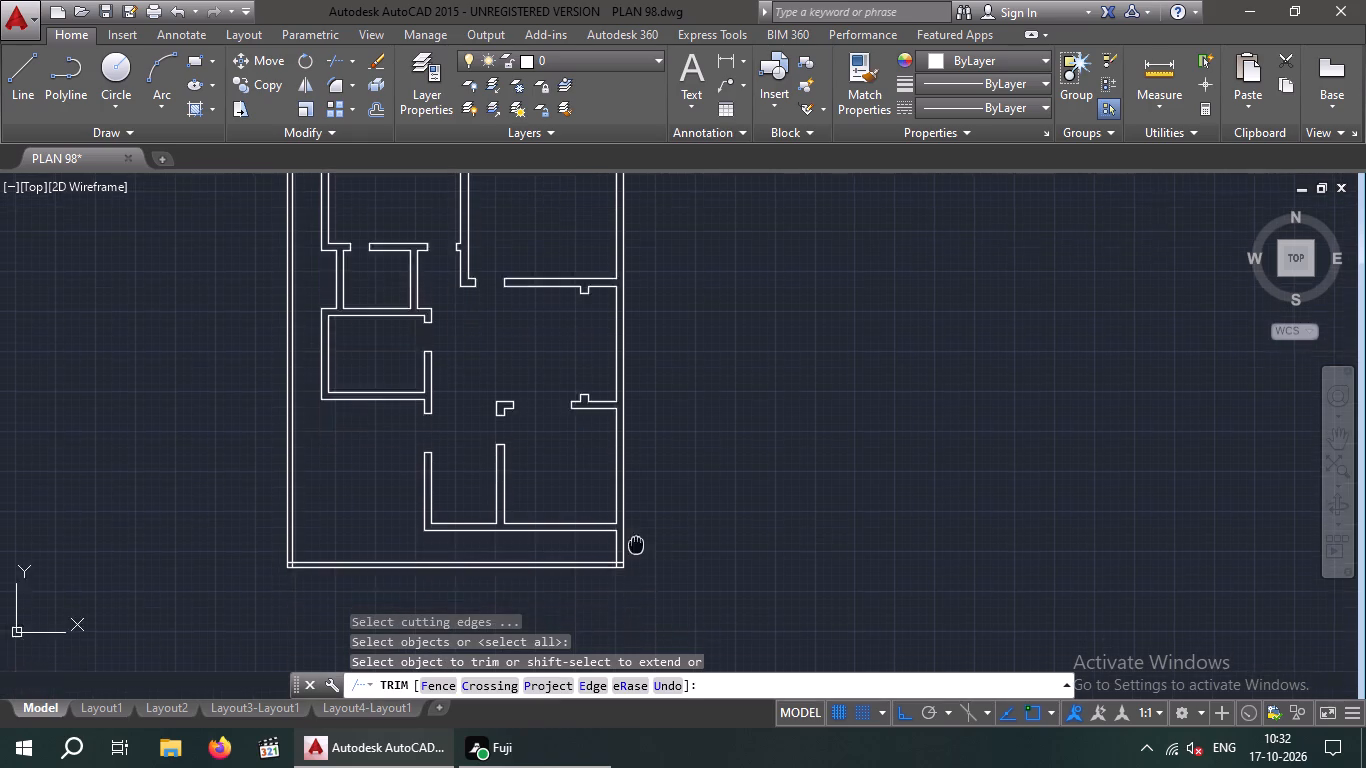
{"action": "middle_click_drag", "start_coordinate": [637, 541], "coordinate": [644, 502]}
{"action": "scroll", "coordinate": [621, 501], "scroll_direction": "up", "scroll_amount": 7}
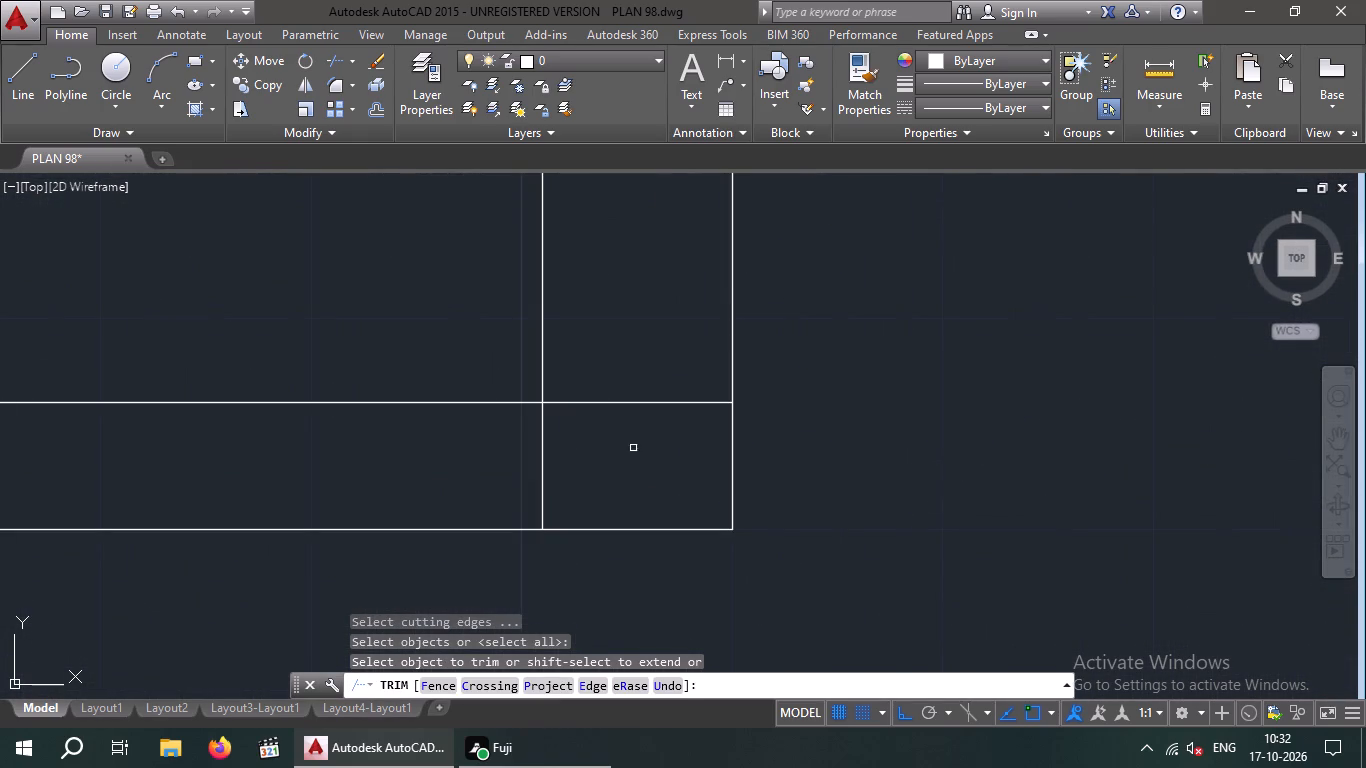
{"action": "left_click_drag", "start_coordinate": [633, 447], "coordinate": [499, 482]}
{"action": "left_click", "coordinate": [497, 483]}
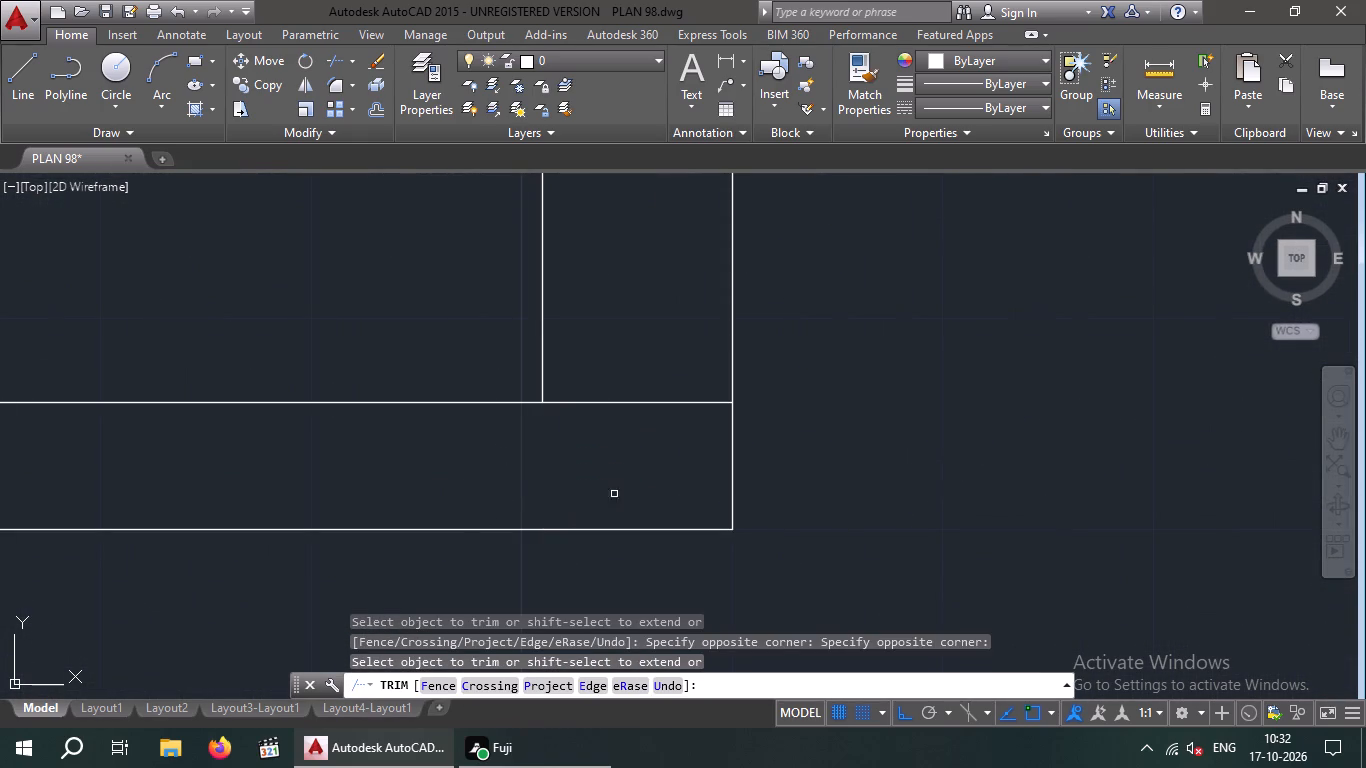
{"action": "left_click", "coordinate": [665, 405]}
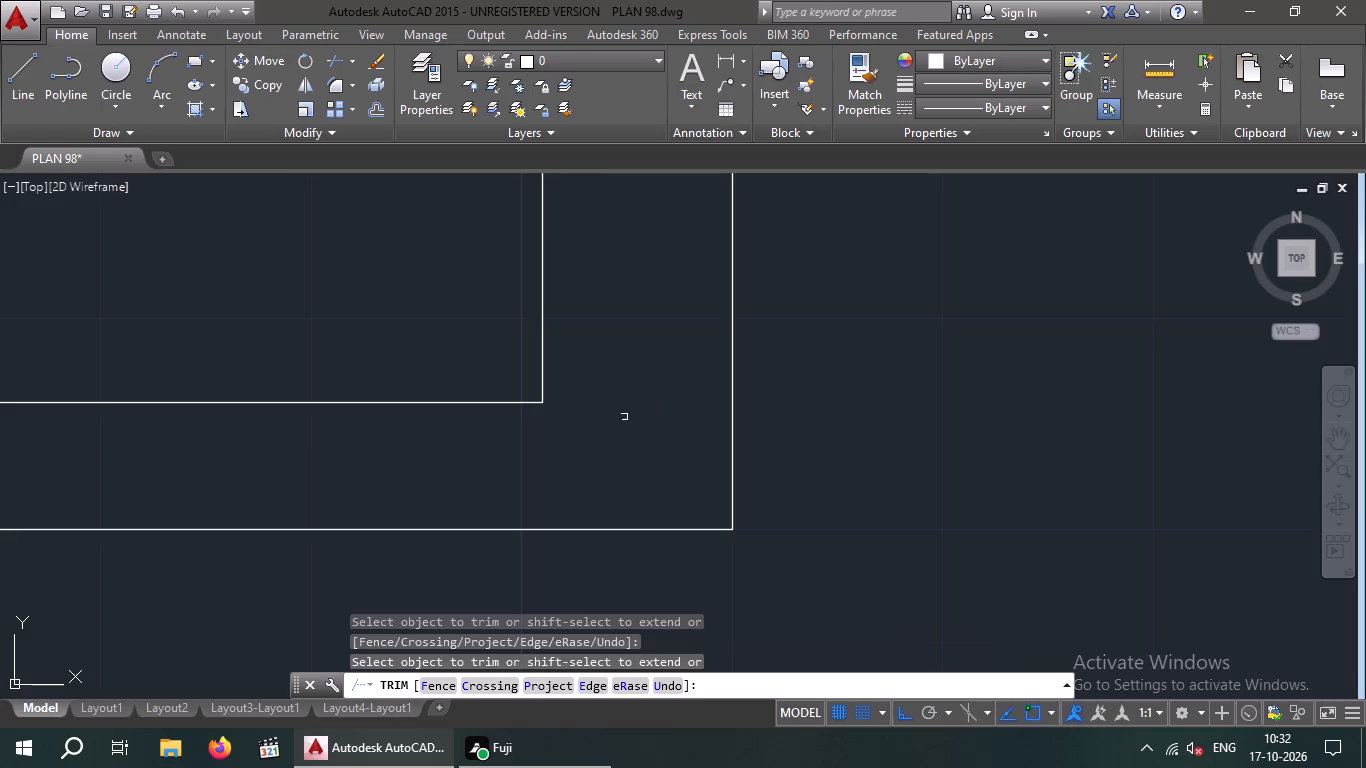
Trim the overlapping wall lines at the plan's outer bottom-left corner.
{"action": "scroll", "coordinate": [617, 416], "scroll_direction": "down", "scroll_amount": 7}
{"action": "middle_click_drag", "start_coordinate": [513, 463], "coordinate": [898, 565]}
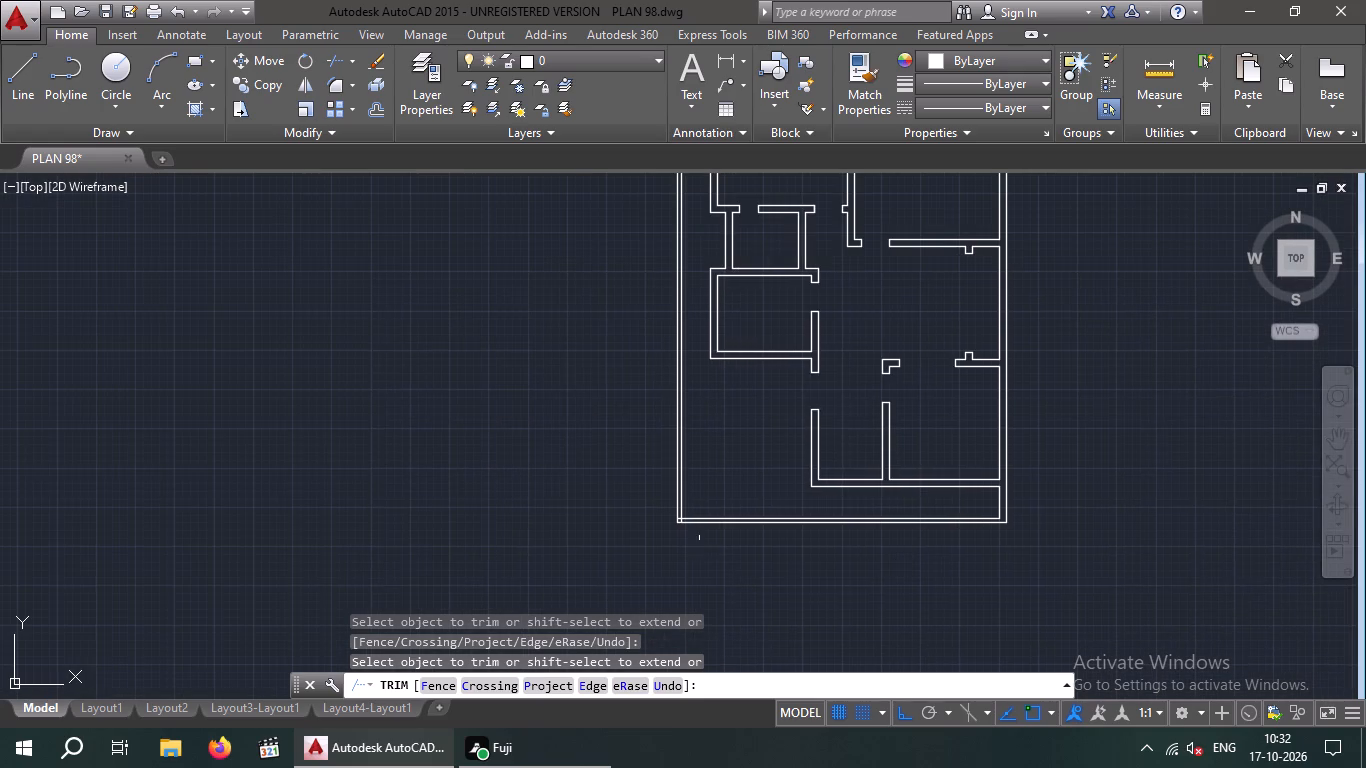
{"action": "scroll", "coordinate": [679, 526], "scroll_direction": "up", "scroll_amount": 8}
{"action": "left_click_drag", "start_coordinate": [796, 463], "coordinate": [623, 509]}
{"action": "left_click", "coordinate": [617, 511]}
{"action": "left_click_drag", "start_coordinate": [609, 509], "coordinate": [605, 496]}
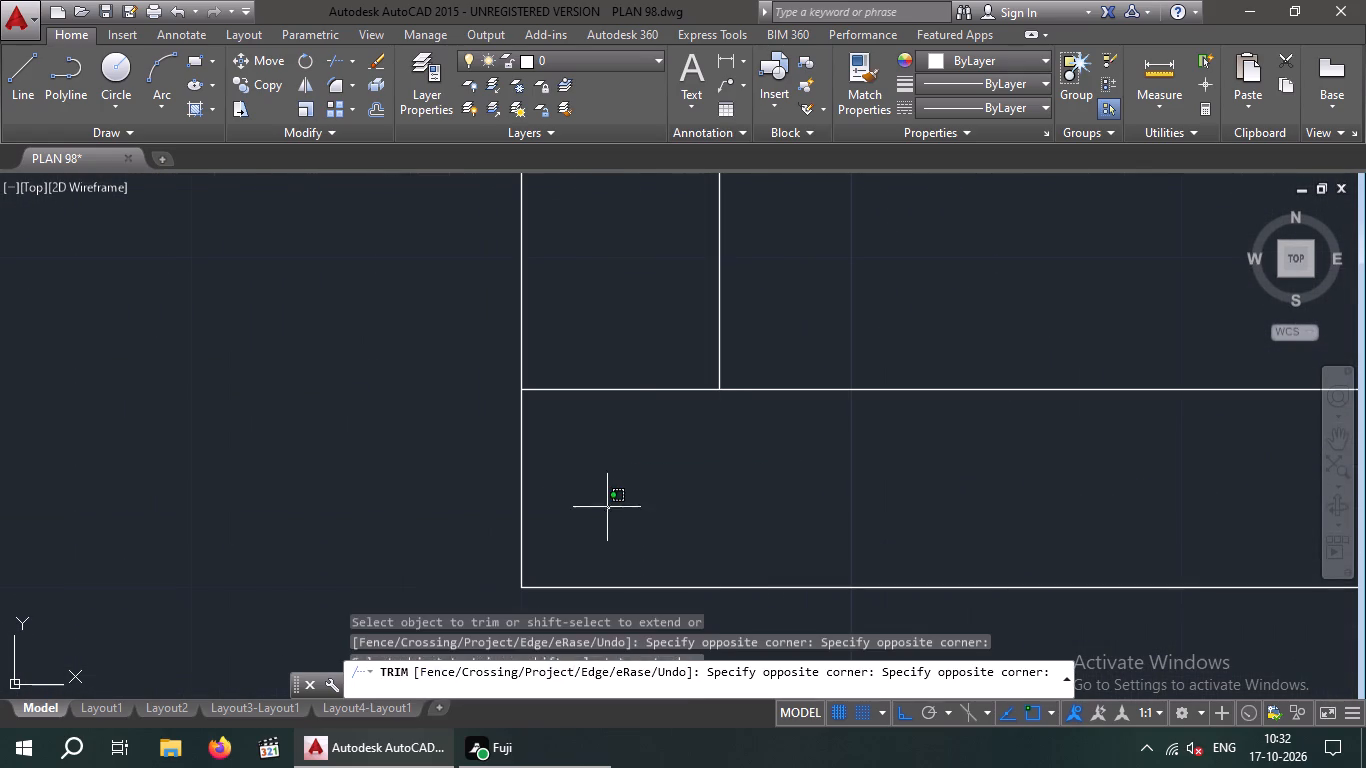
{"action": "left_click", "coordinate": [586, 343]}
Trim the overlapping wall lines at the plan's outer top-left corner.
{"action": "scroll", "coordinate": [677, 383], "scroll_direction": "down", "scroll_amount": 8}
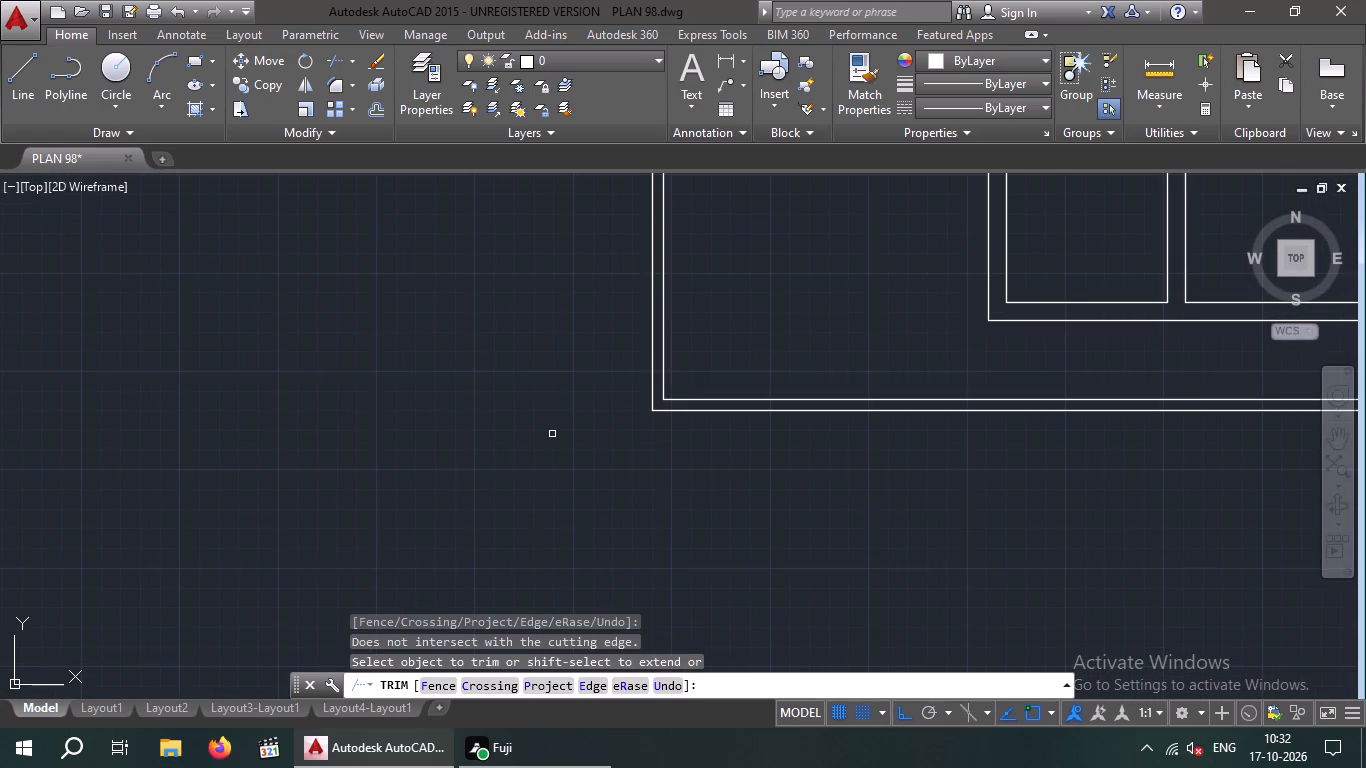
{"action": "middle_click_drag", "start_coordinate": [552, 434], "coordinate": [462, 552]}
{"action": "scroll", "coordinate": [690, 379], "scroll_direction": "down", "scroll_amount": 4}
{"action": "middle_click_drag", "start_coordinate": [663, 403], "coordinate": [500, 603]}
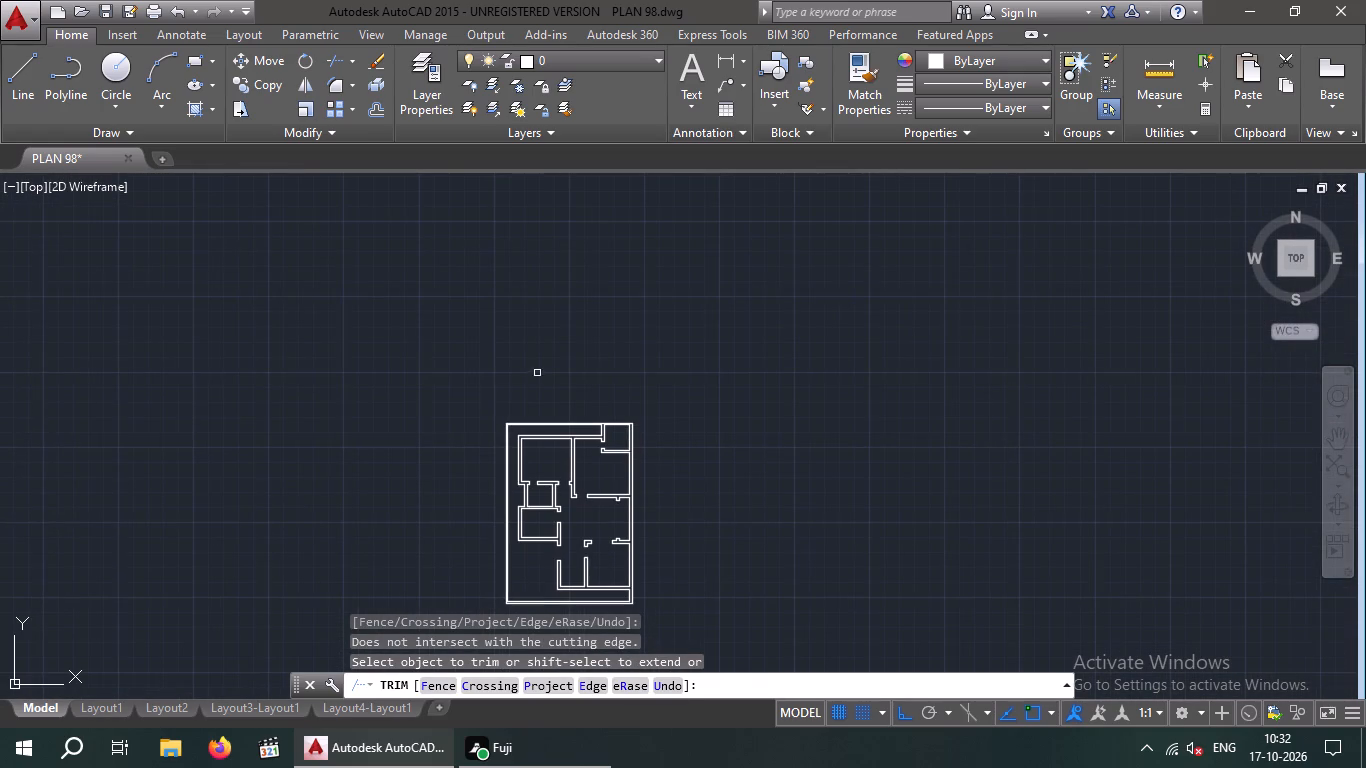
{"action": "scroll", "coordinate": [498, 417], "scroll_direction": "up", "scroll_amount": 11}
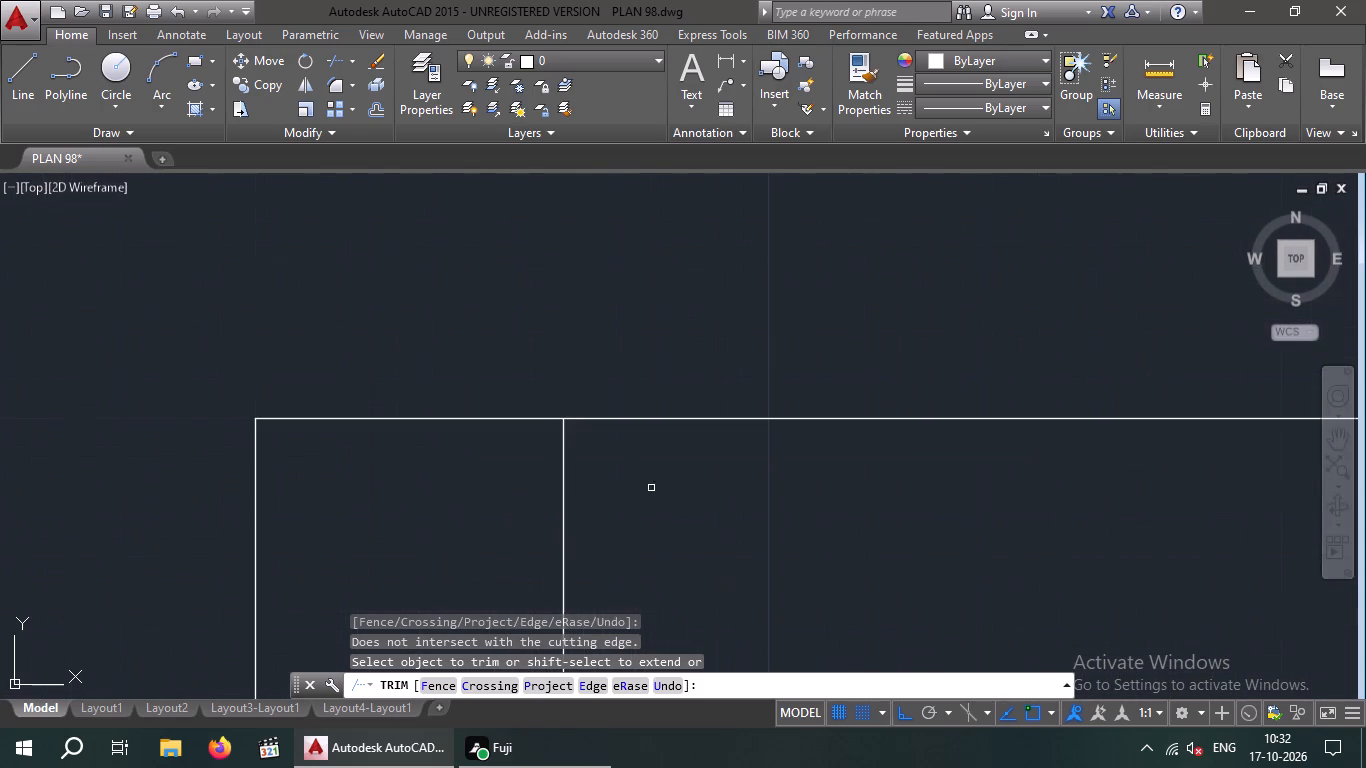
{"action": "left_click_drag", "start_coordinate": [651, 487], "coordinate": [465, 534]}
{"action": "left_click_drag", "start_coordinate": [465, 534], "coordinate": [474, 533]}
{"action": "left_click_drag", "start_coordinate": [644, 495], "coordinate": [514, 539]}
{"action": "left_click", "coordinate": [513, 539]}
{"action": "scroll", "coordinate": [517, 533], "scroll_direction": "down", "scroll_amount": 3}
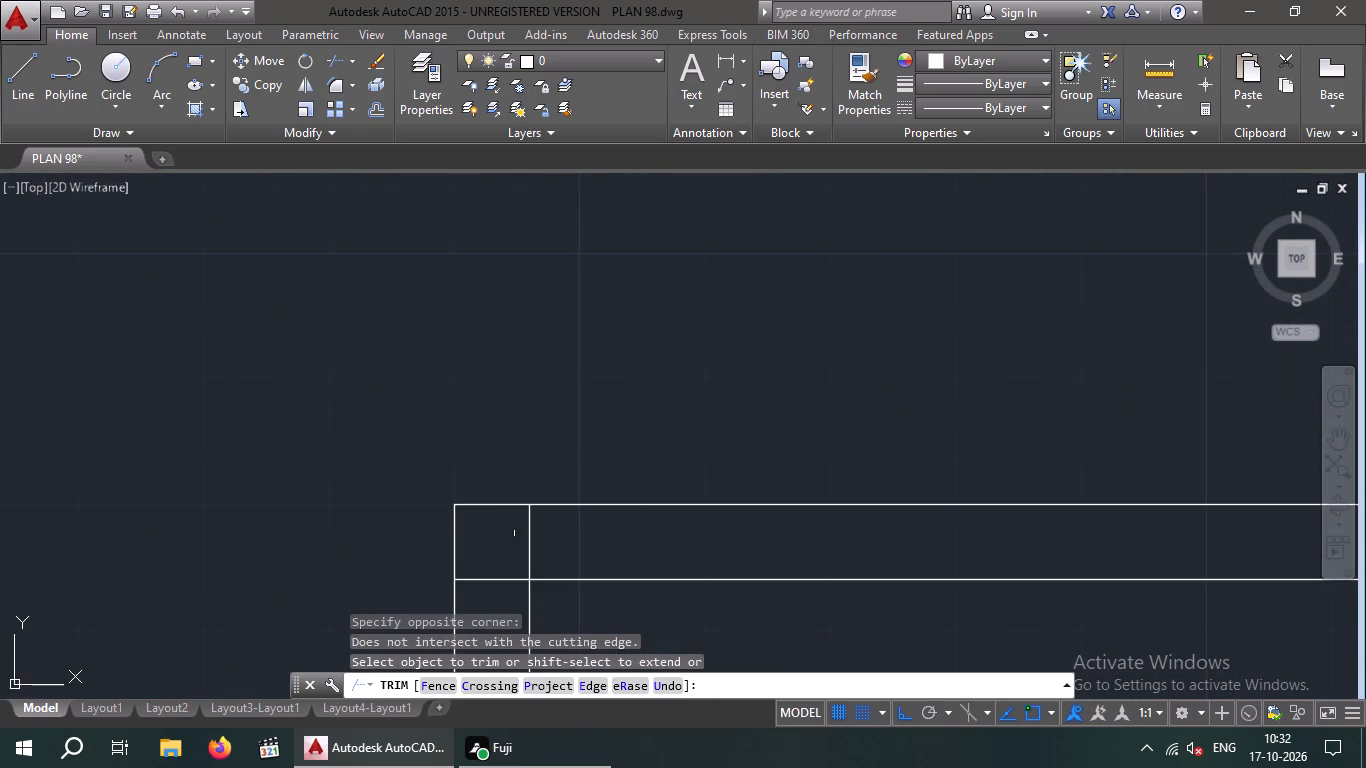
{"action": "middle_click_drag", "start_coordinate": [514, 513], "coordinate": [514, 457]}
{"action": "left_click_drag", "start_coordinate": [593, 456], "coordinate": [511, 514]}
{"action": "left_click", "coordinate": [499, 511]}
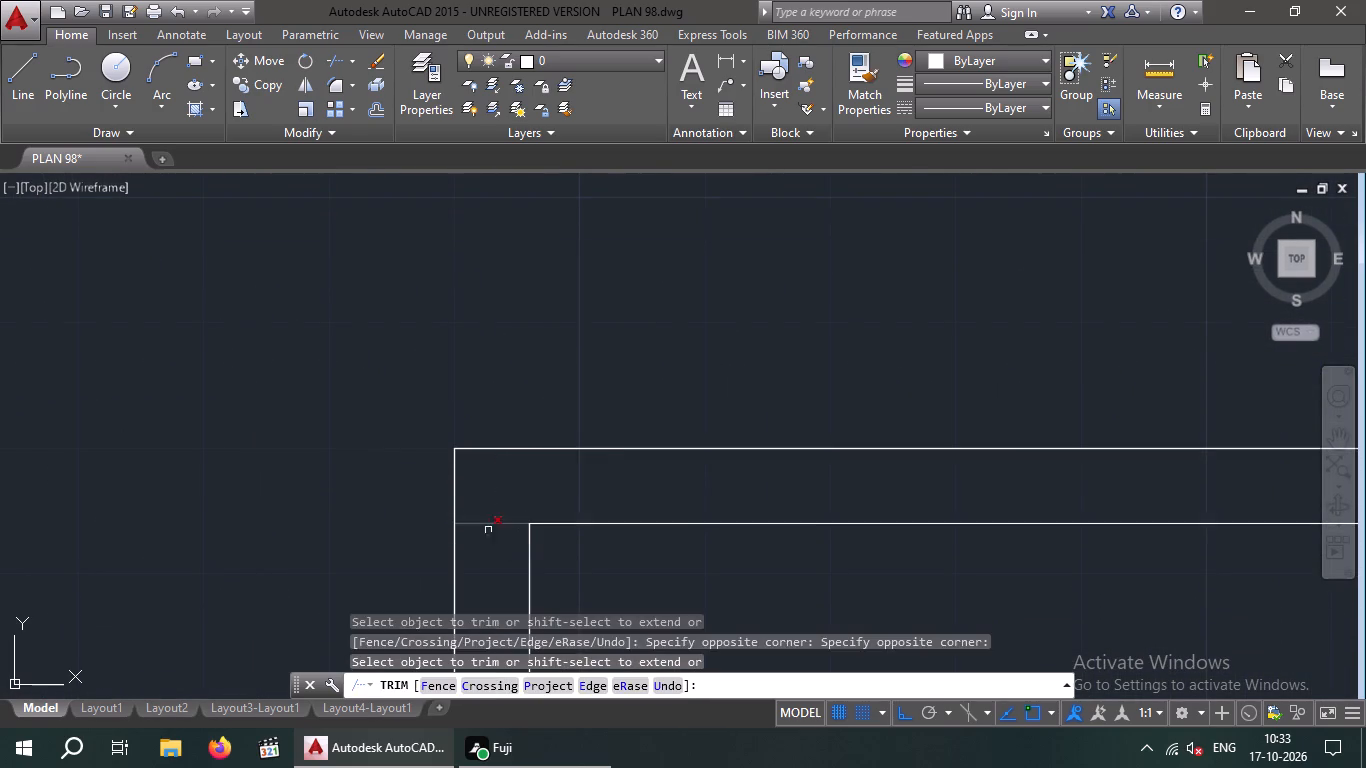
{"action": "left_click_drag", "start_coordinate": [495, 554], "coordinate": [486, 523]}
{"action": "left_click", "coordinate": [484, 480]}
{"action": "scroll", "coordinate": [492, 498], "scroll_direction": "down", "scroll_amount": 4}
{"action": "scroll", "coordinate": [606, 545], "scroll_direction": "down", "scroll_amount": 1}
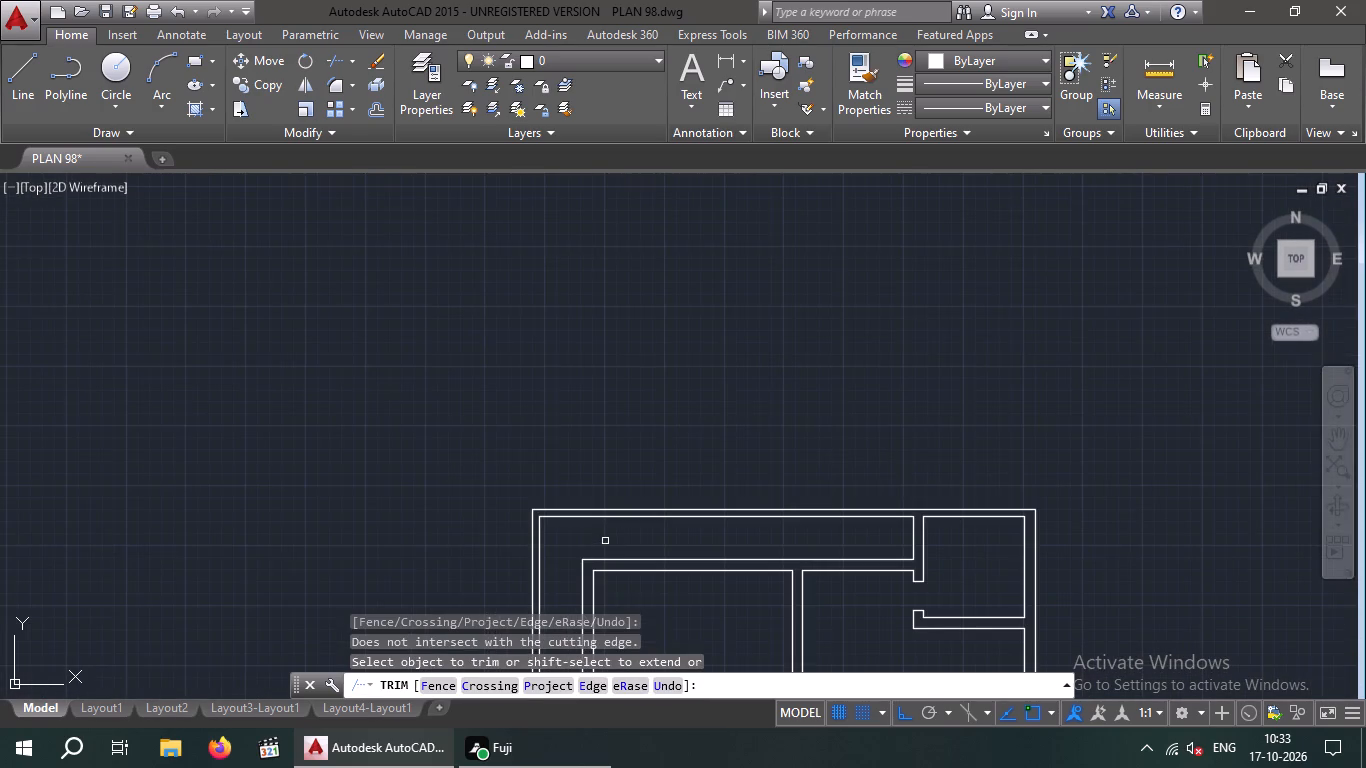
{"action": "middle_click_drag", "start_coordinate": [597, 535], "coordinate": [507, 374]}
{"action": "middle_click_drag", "start_coordinate": [607, 542], "coordinate": [592, 403]}
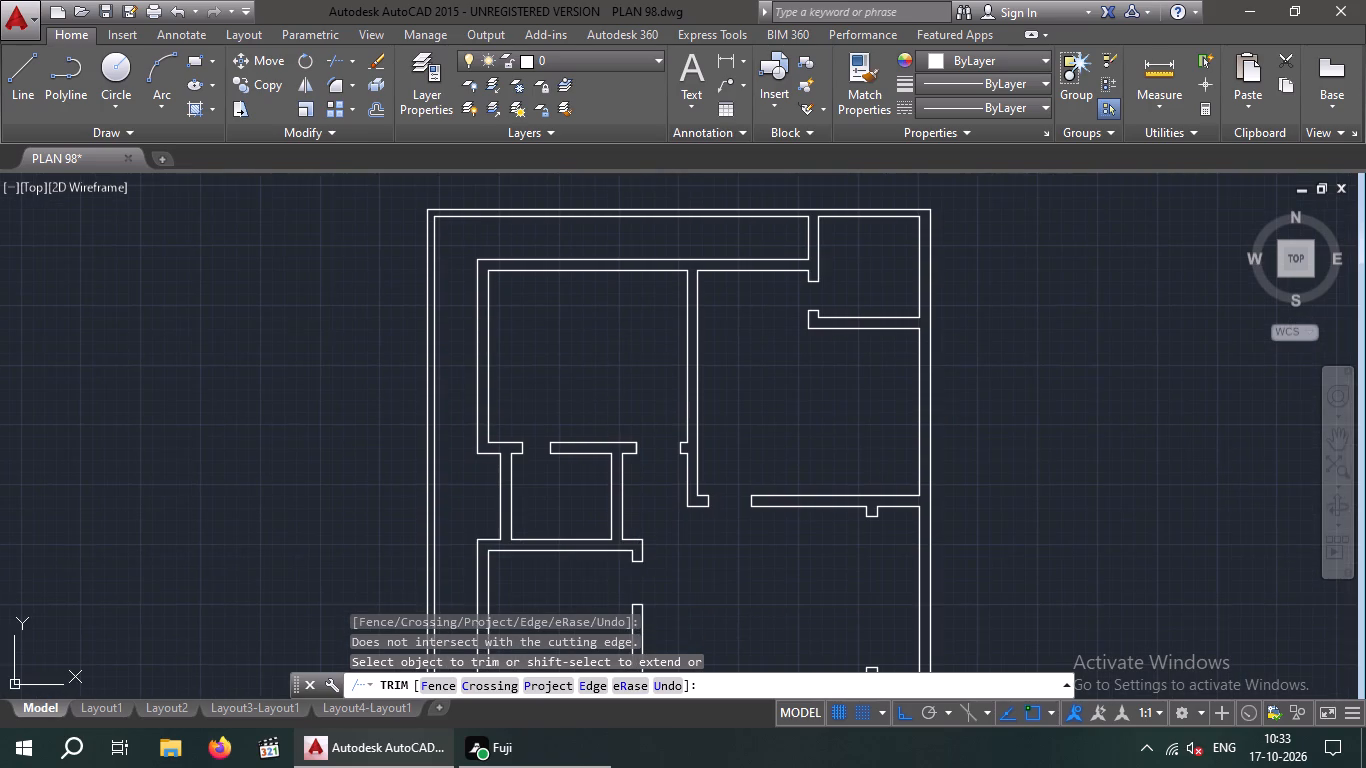
{"action": "scroll", "coordinate": [590, 395], "scroll_direction": "down", "scroll_amount": 2}
{"action": "middle_click_drag", "start_coordinate": [592, 397], "coordinate": [462, 346]}
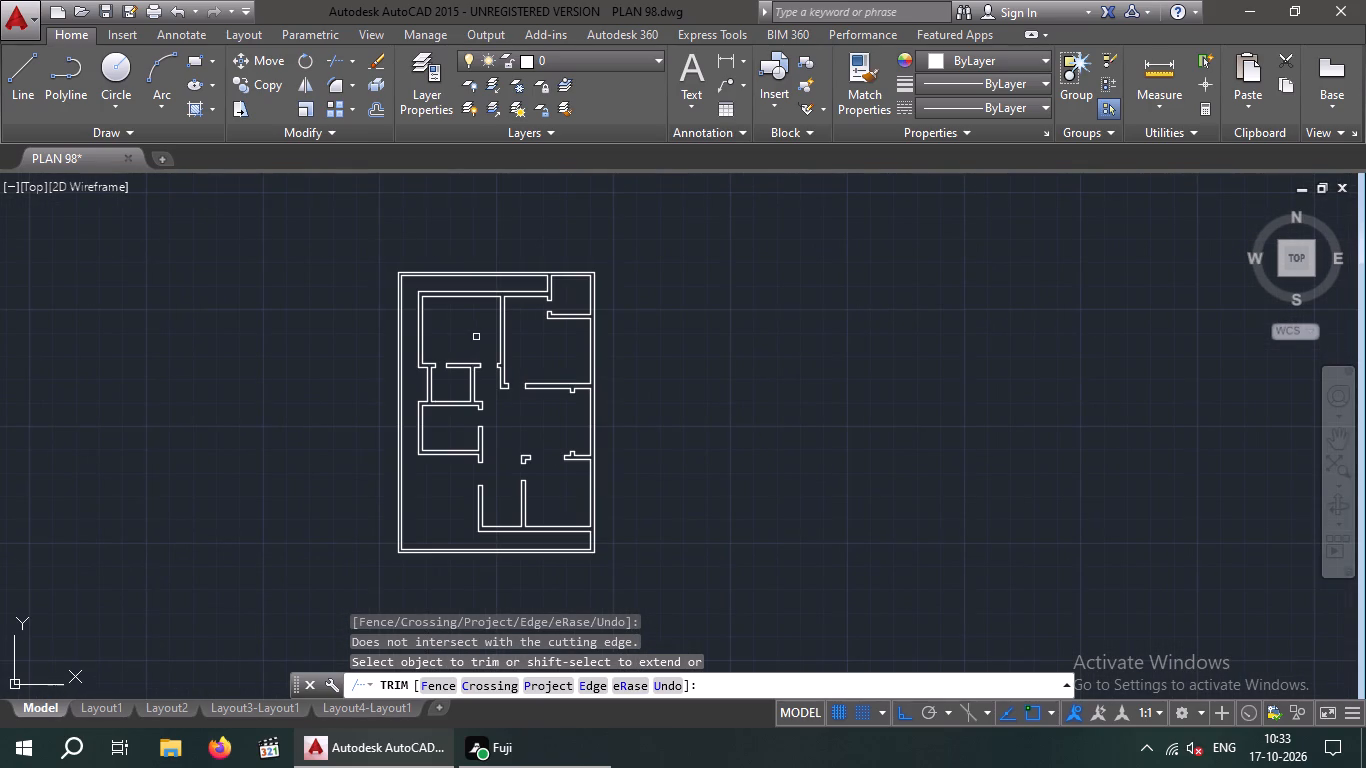
{"action": "key", "text": "Escape"}
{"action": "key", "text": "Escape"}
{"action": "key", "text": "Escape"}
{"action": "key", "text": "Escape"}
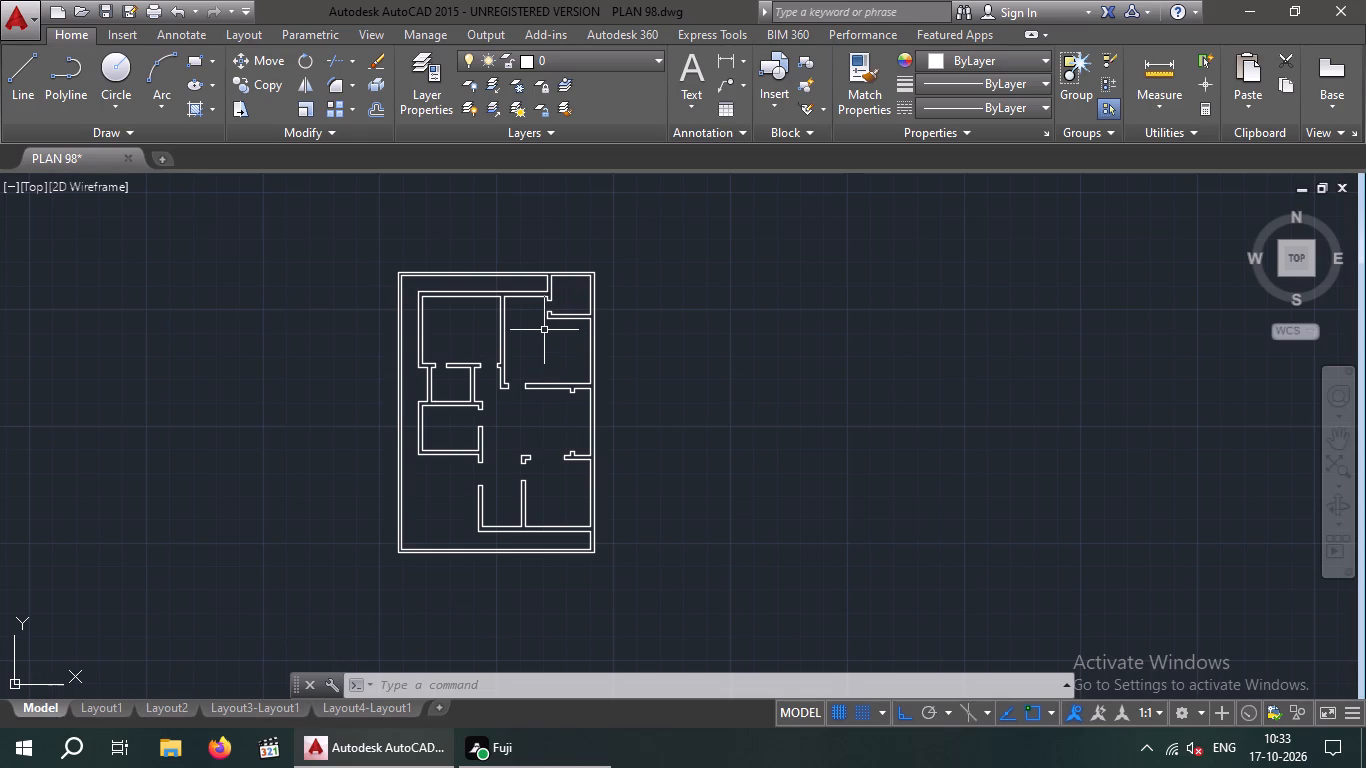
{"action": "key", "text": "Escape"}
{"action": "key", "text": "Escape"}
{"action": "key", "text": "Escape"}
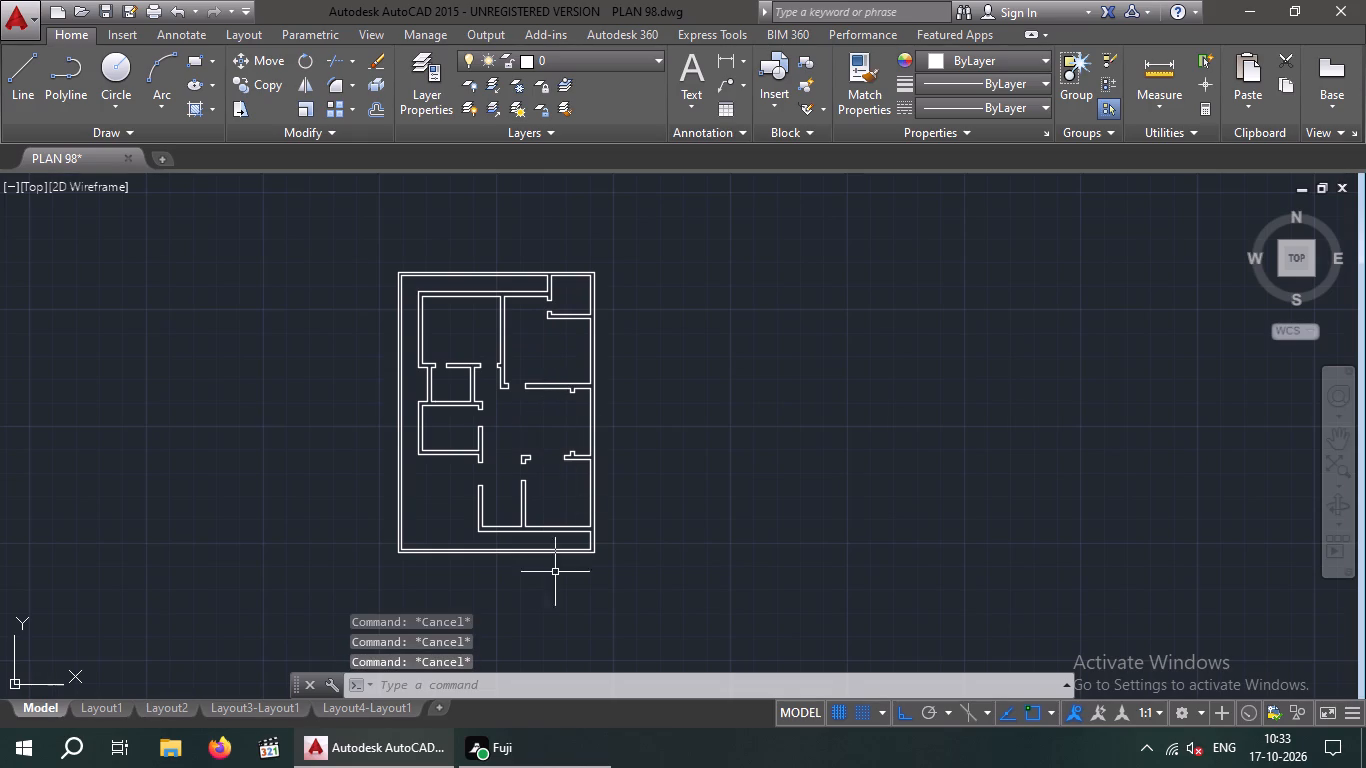
Draw short lines across the bottom walls of the two bottom rooms, each starting at the midpoint of the inner wall line.
{"action": "key", "text": "l"}
{"action": "key", "text": "Return"}
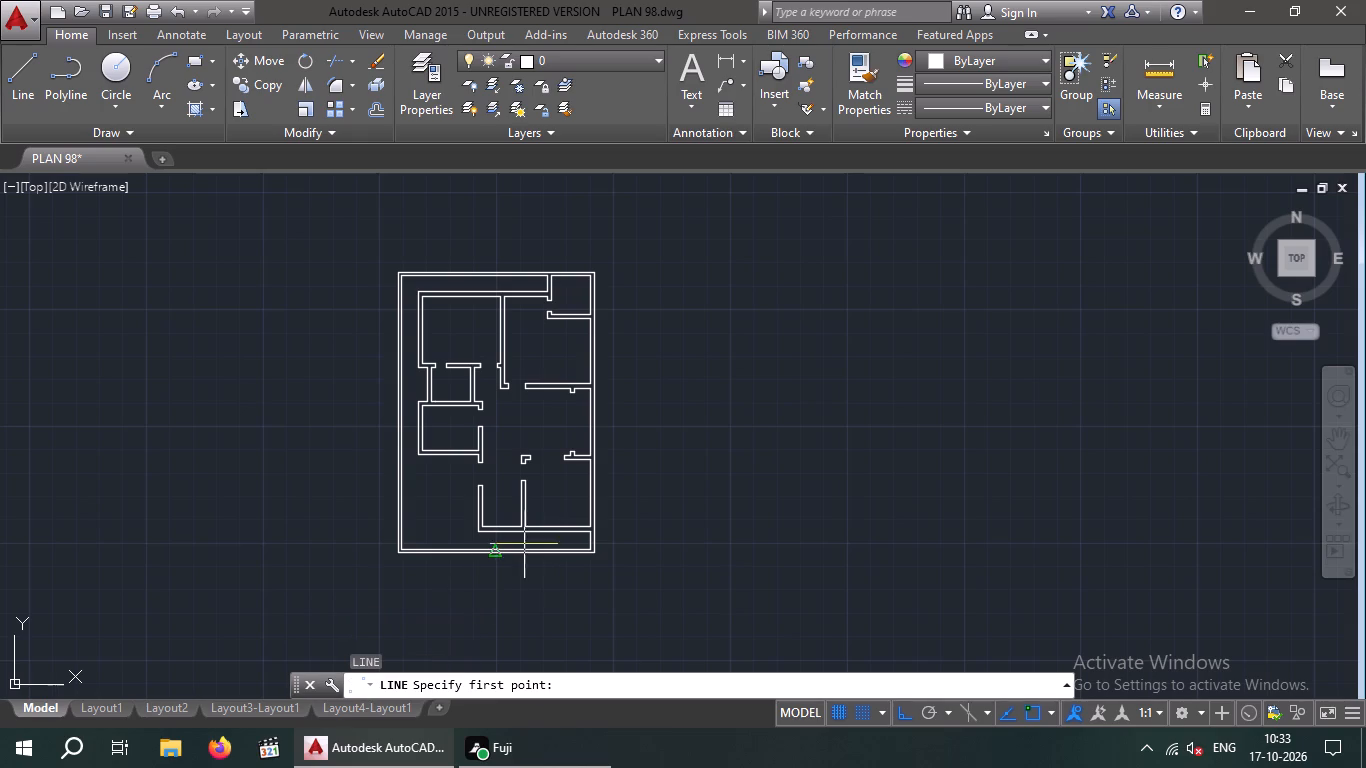
{"action": "scroll", "coordinate": [490, 524], "scroll_direction": "up", "scroll_amount": 3}
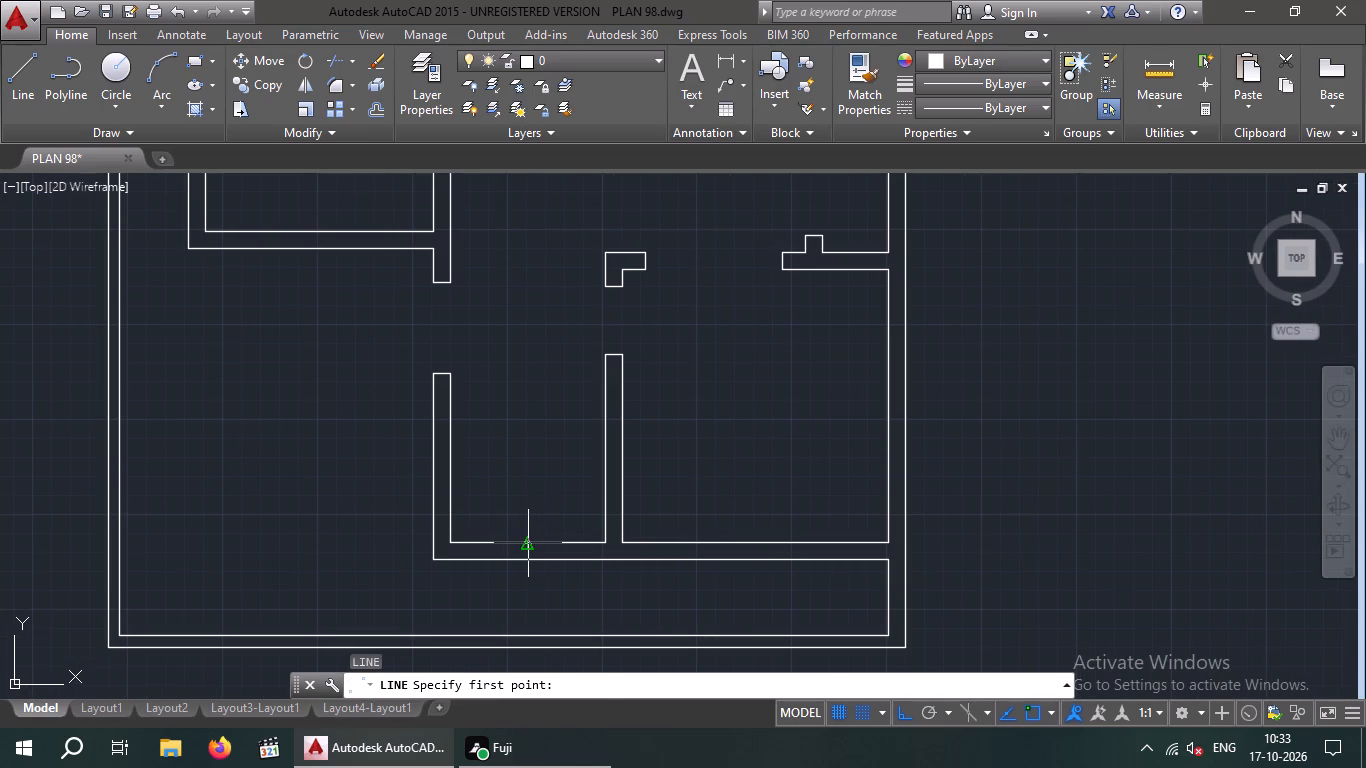
{"action": "left_click", "coordinate": [529, 549]}
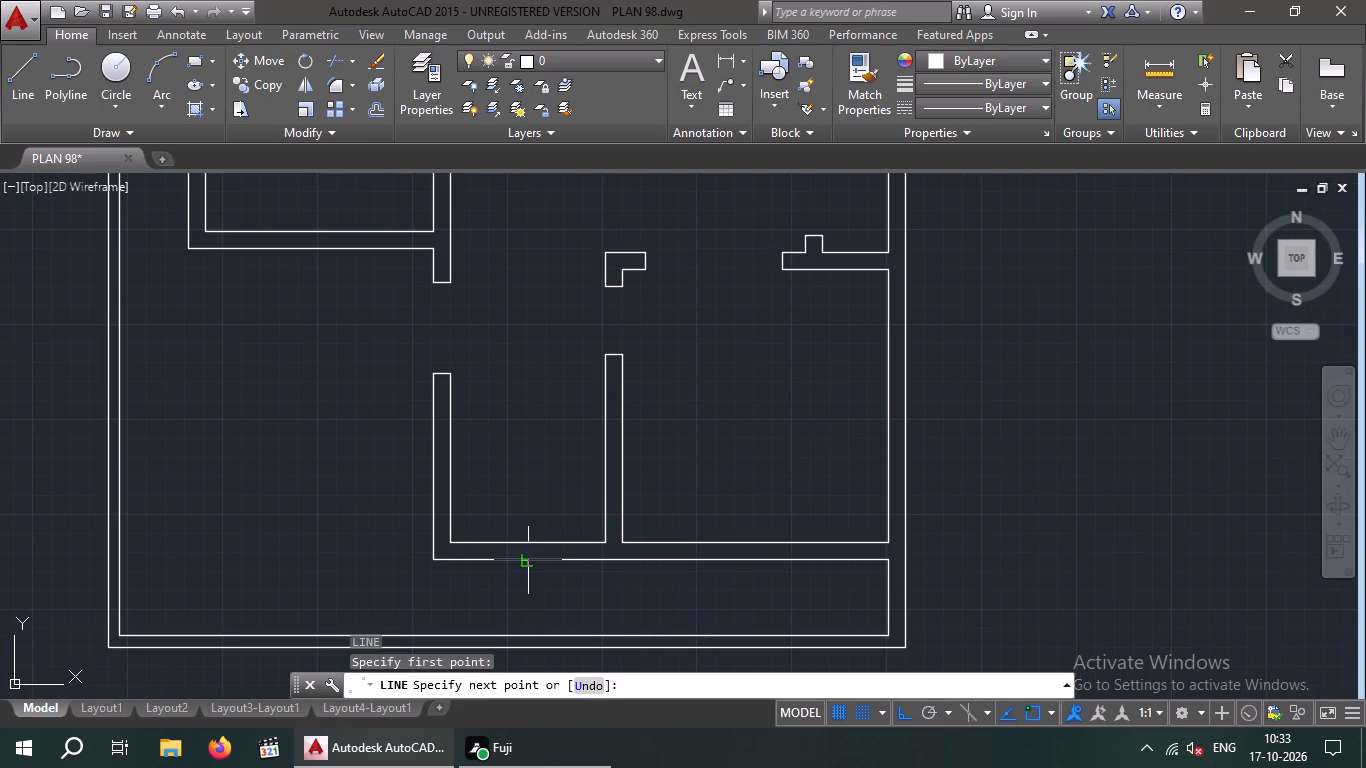
{"action": "scroll", "coordinate": [527, 560], "scroll_direction": "up", "scroll_amount": 4}
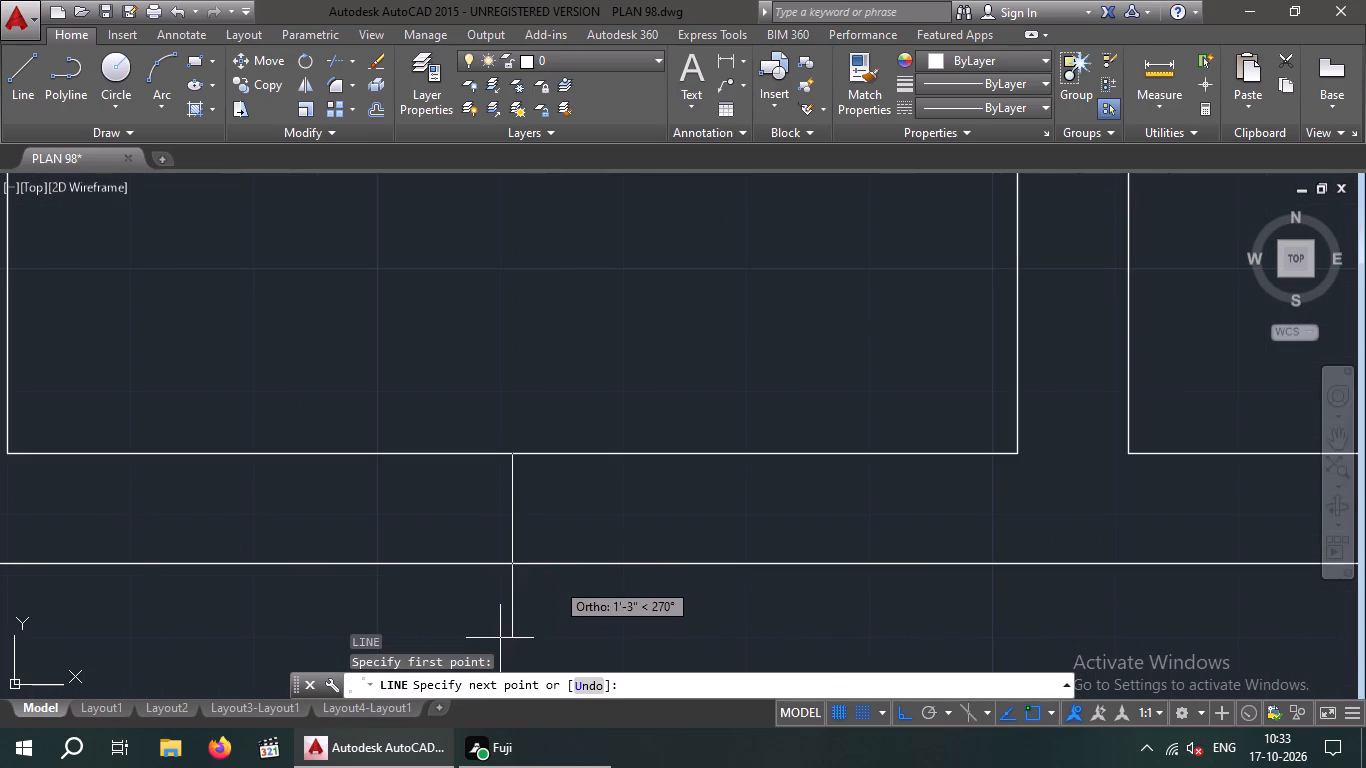
{"action": "scroll", "coordinate": [566, 565], "scroll_direction": "down", "scroll_amount": 3}
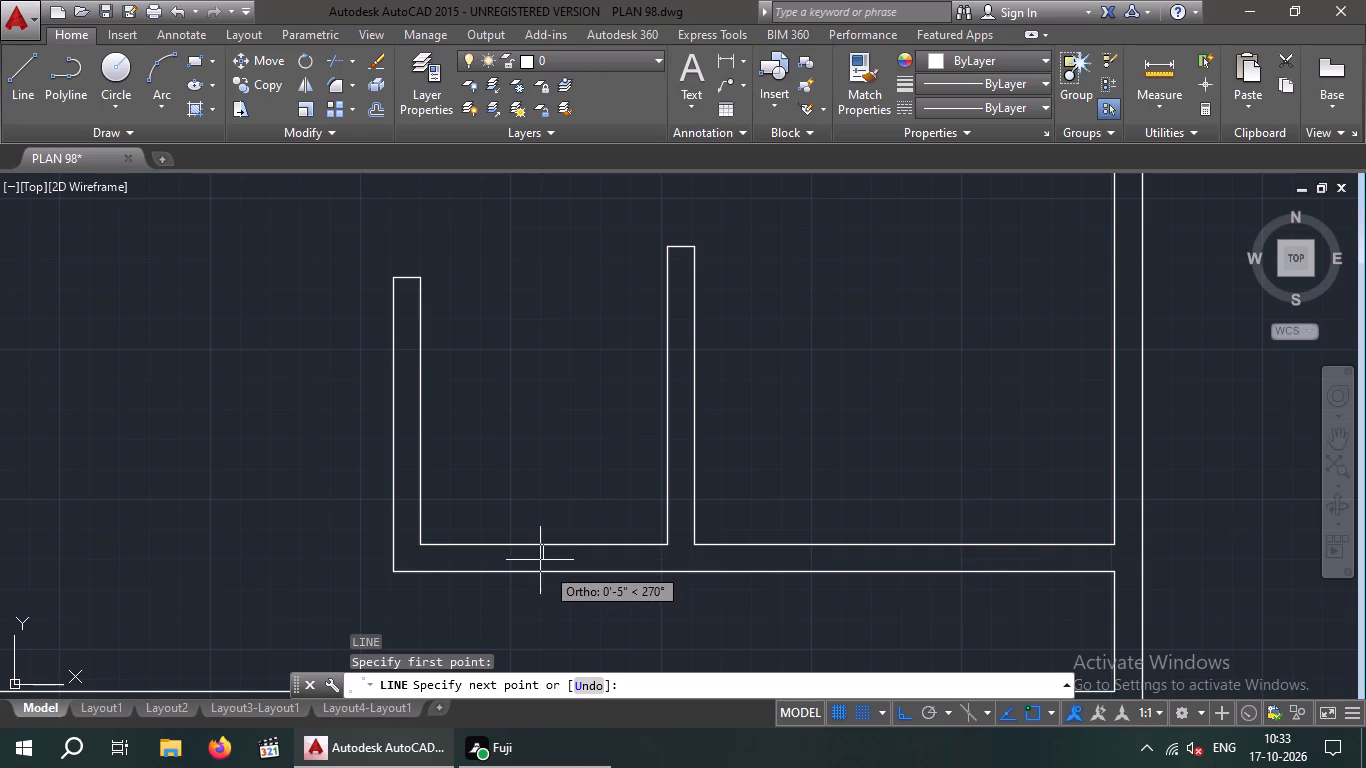
{"action": "scroll", "coordinate": [552, 576], "scroll_direction": "down", "scroll_amount": 2}
{"action": "left_click", "coordinate": [547, 574]}
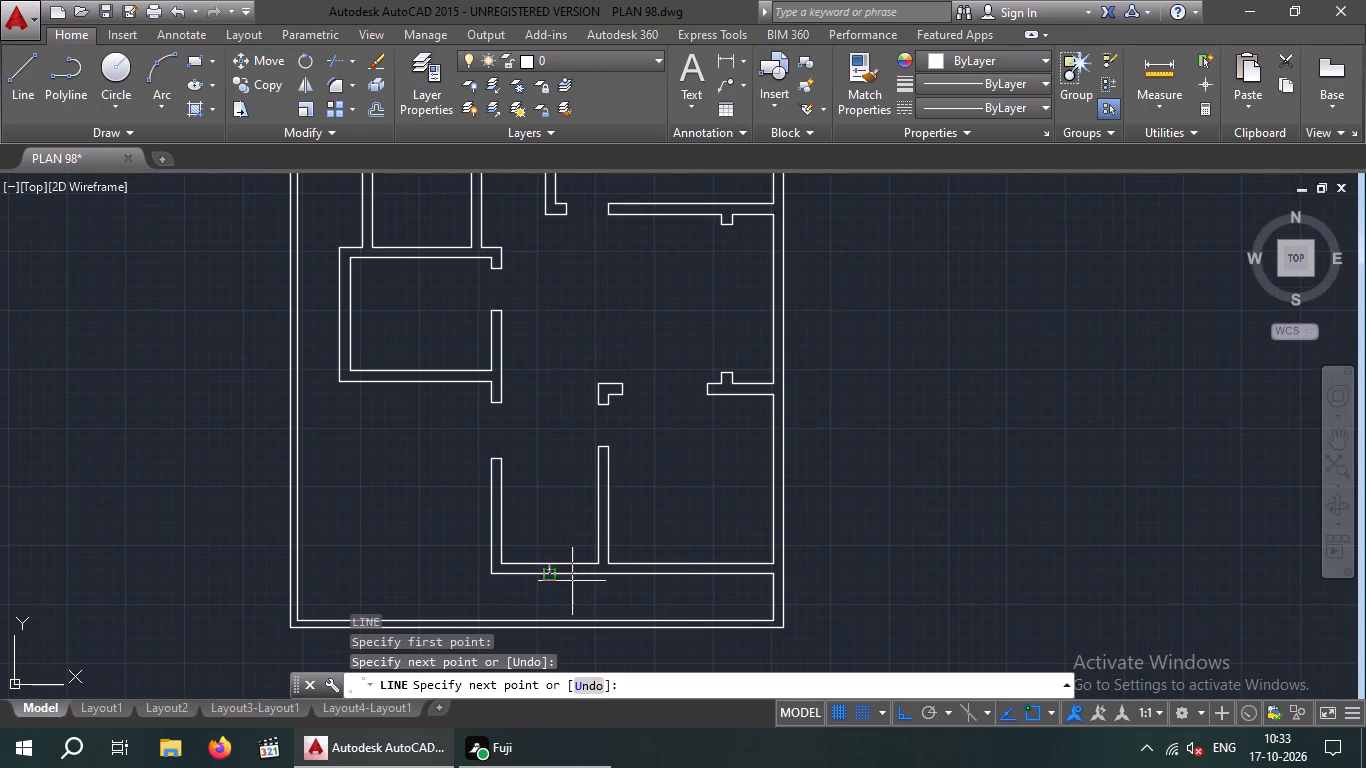
{"action": "key", "text": "space"}
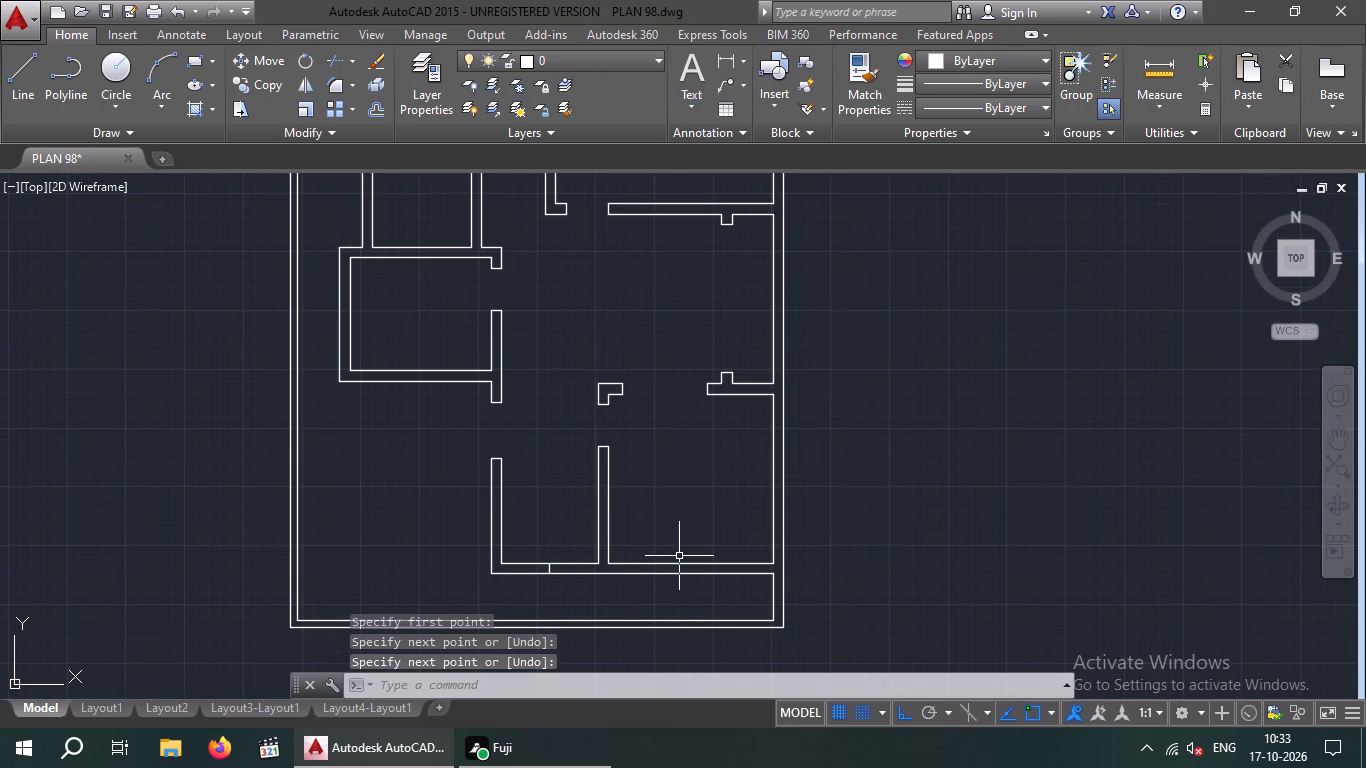
{"action": "key", "text": "space"}
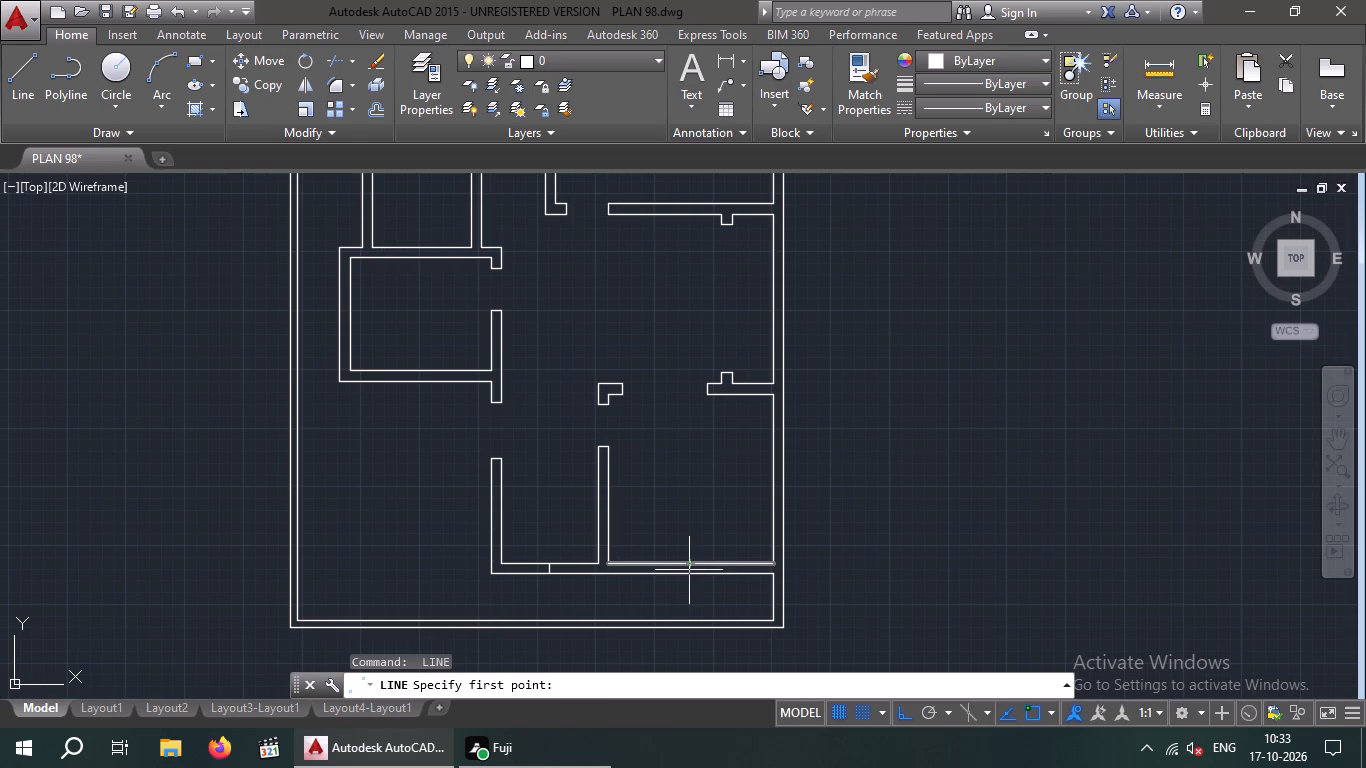
{"action": "left_click", "coordinate": [693, 561]}
{"action": "left_click", "coordinate": [694, 578]}
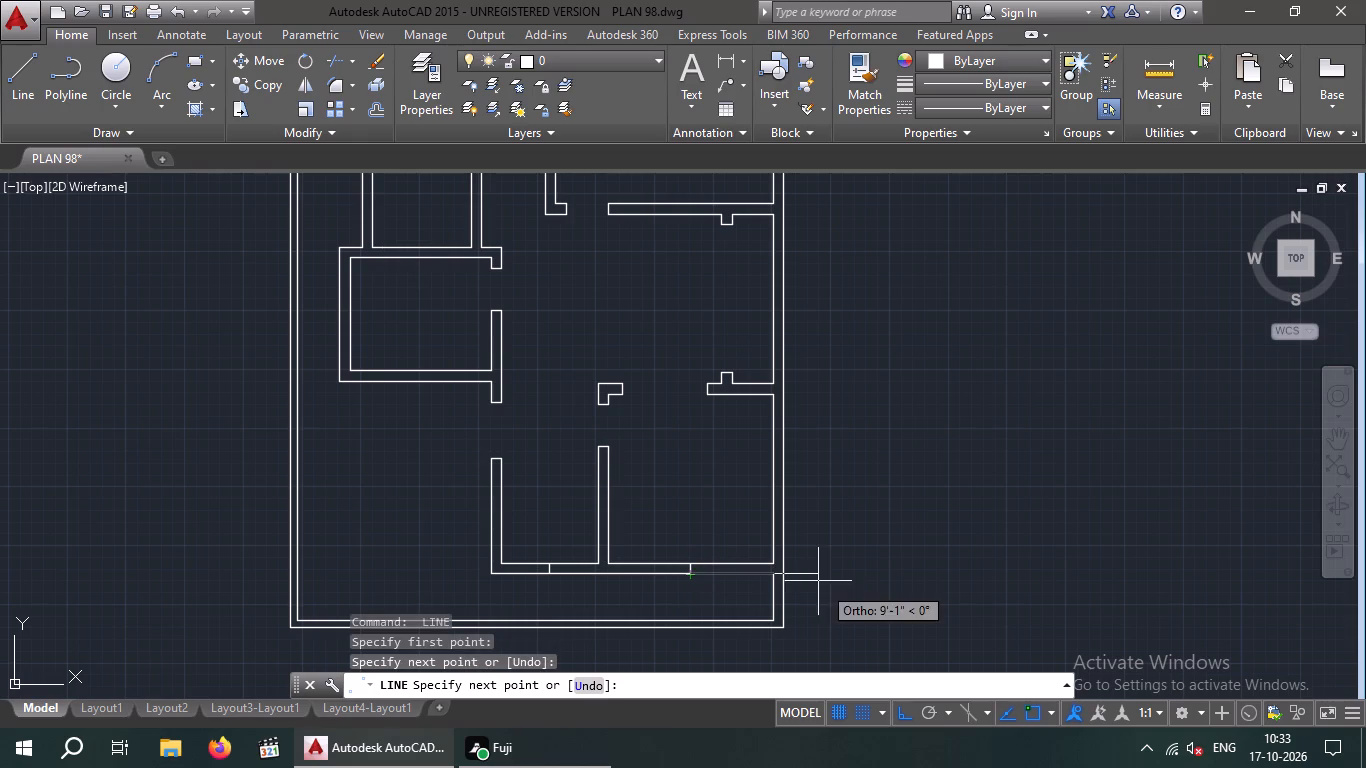
{"action": "key", "text": "space"}
Draw short lines across the left and bottom walls of the middle-left room, starting at the inner wall lines' midpoints.
{"action": "middle_click_drag", "start_coordinate": [847, 452], "coordinate": [826, 497]}
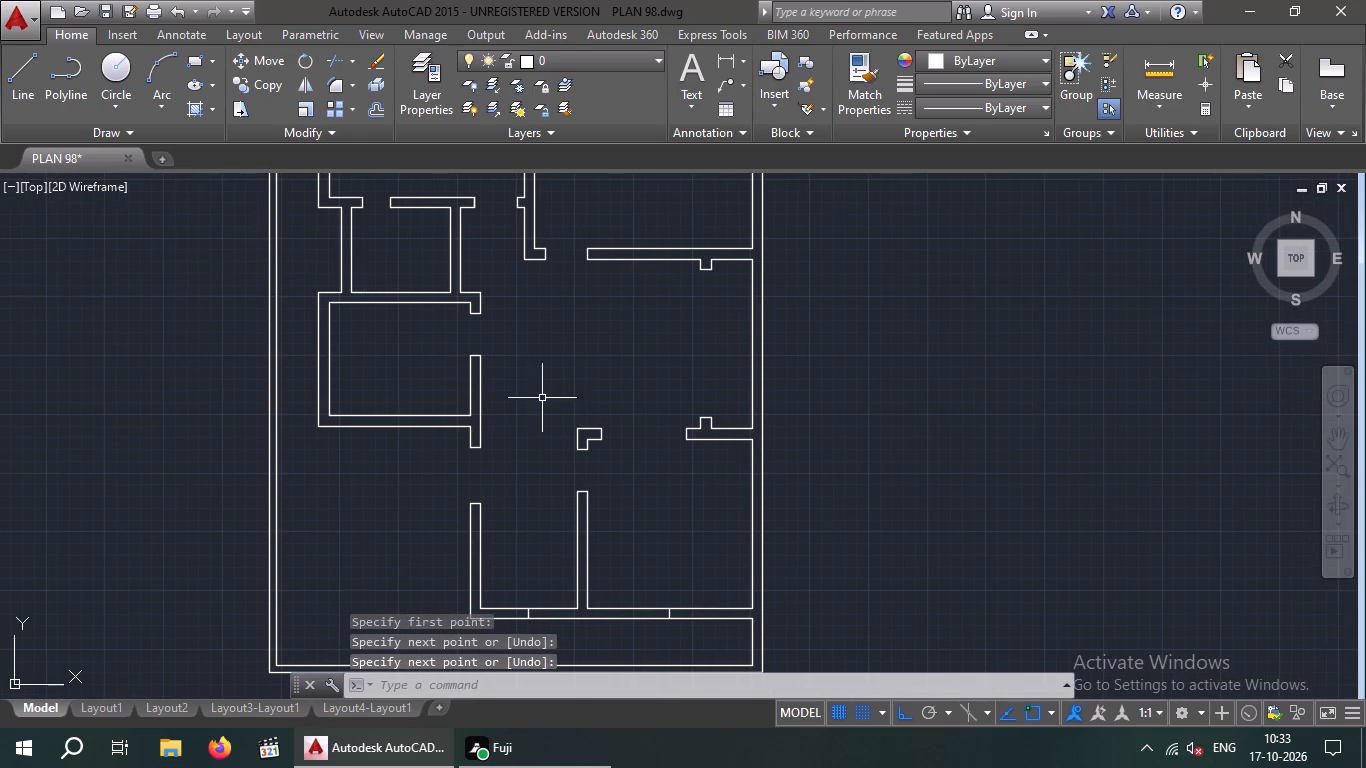
{"action": "scroll", "coordinate": [593, 367], "scroll_direction": "down", "scroll_amount": 2}
{"action": "middle_click_drag", "start_coordinate": [598, 366], "coordinate": [619, 392]}
{"action": "scroll", "coordinate": [497, 385], "scroll_direction": "up", "scroll_amount": 2}
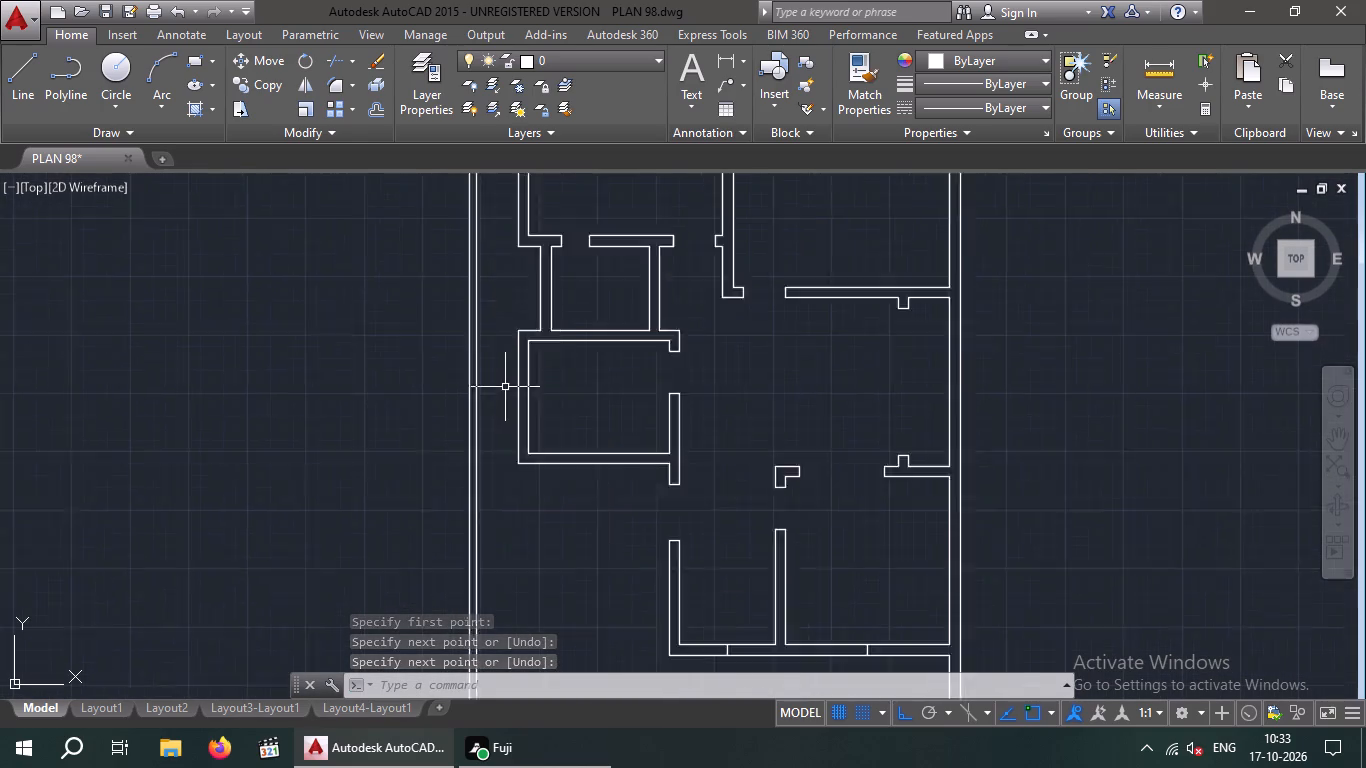
{"action": "scroll", "coordinate": [506, 387], "scroll_direction": "up", "scroll_amount": 1}
{"action": "key", "text": "space"}
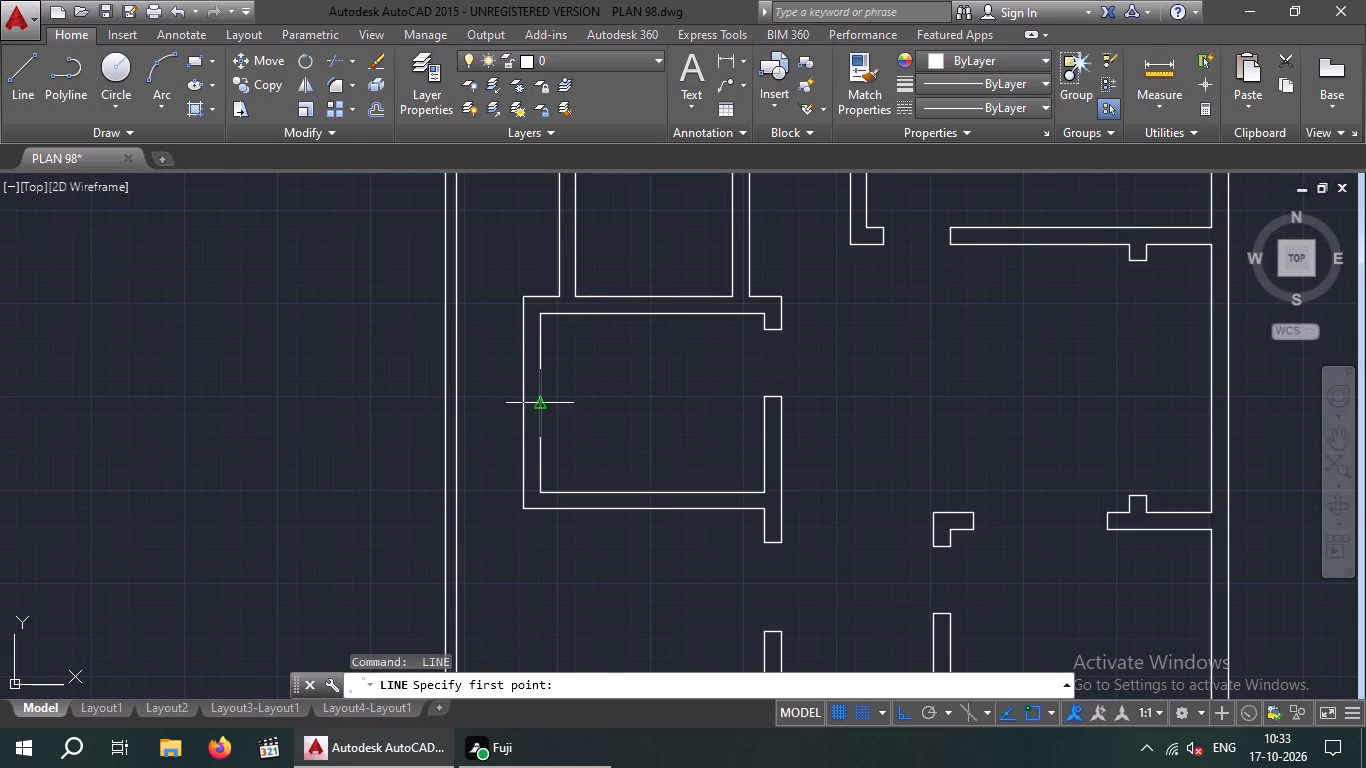
{"action": "left_click", "coordinate": [544, 404]}
{"action": "left_click", "coordinate": [524, 404]}
{"action": "key", "text": "space"}
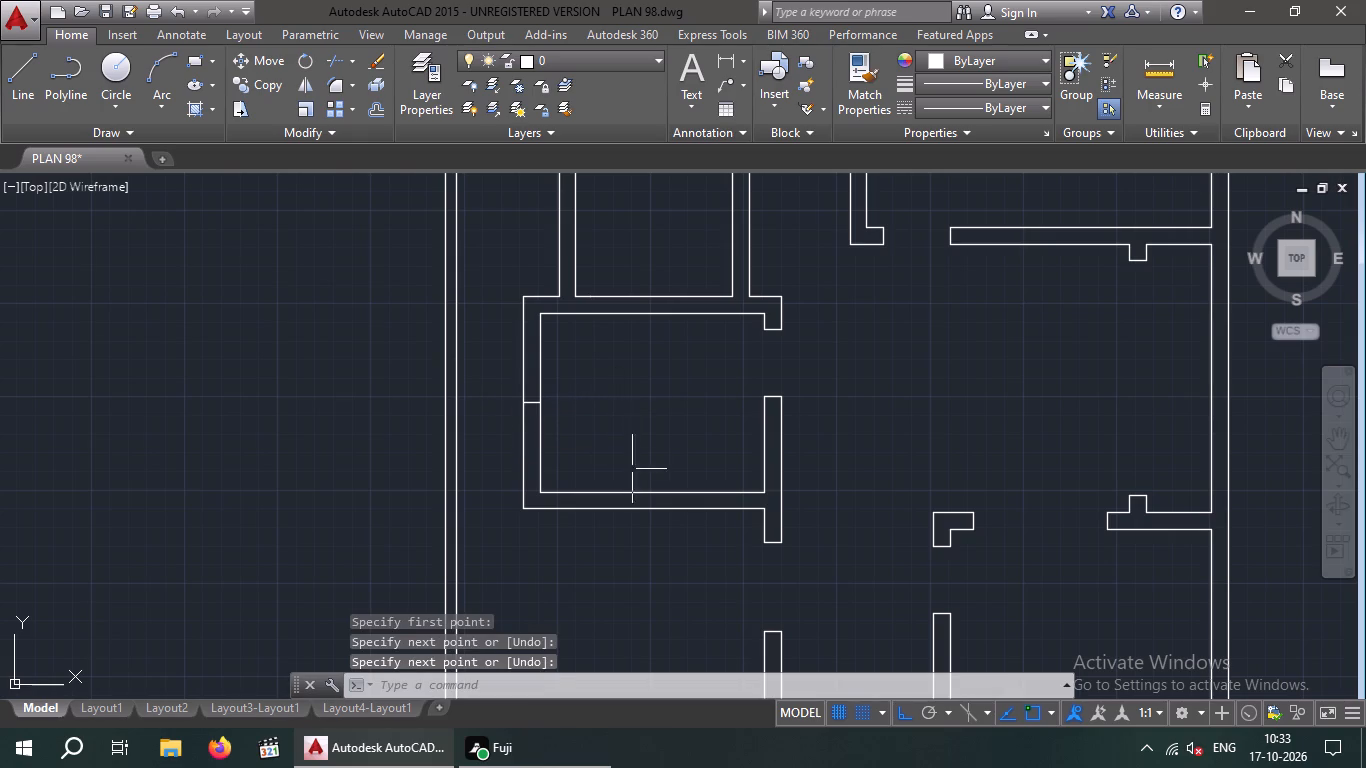
{"action": "key", "text": "space"}
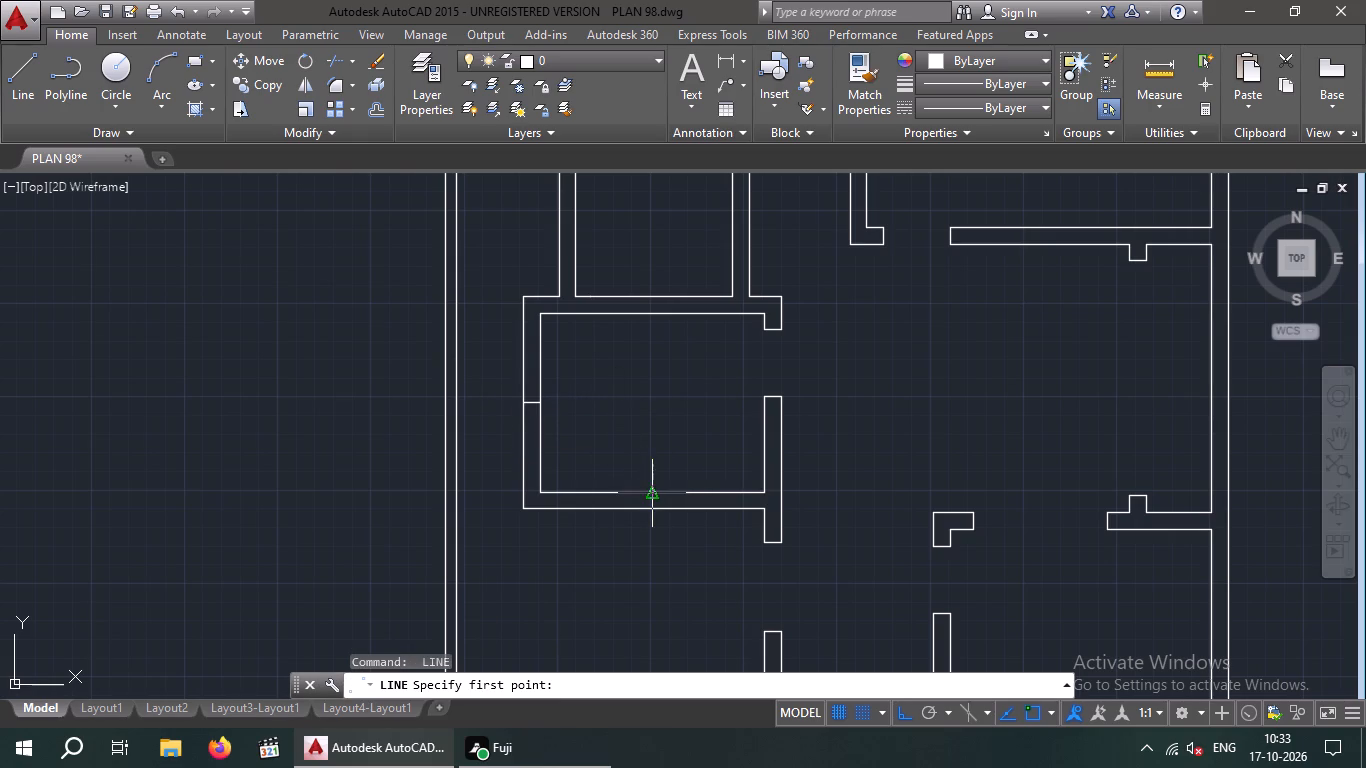
{"action": "left_click", "coordinate": [656, 489]}
{"action": "left_click", "coordinate": [659, 516]}
{"action": "key", "text": "space"}
Draw a short line across the top wall of the upper right room, starting at the inner wall line's midpoint.
{"action": "scroll", "coordinate": [679, 436], "scroll_direction": "down", "scroll_amount": 1}
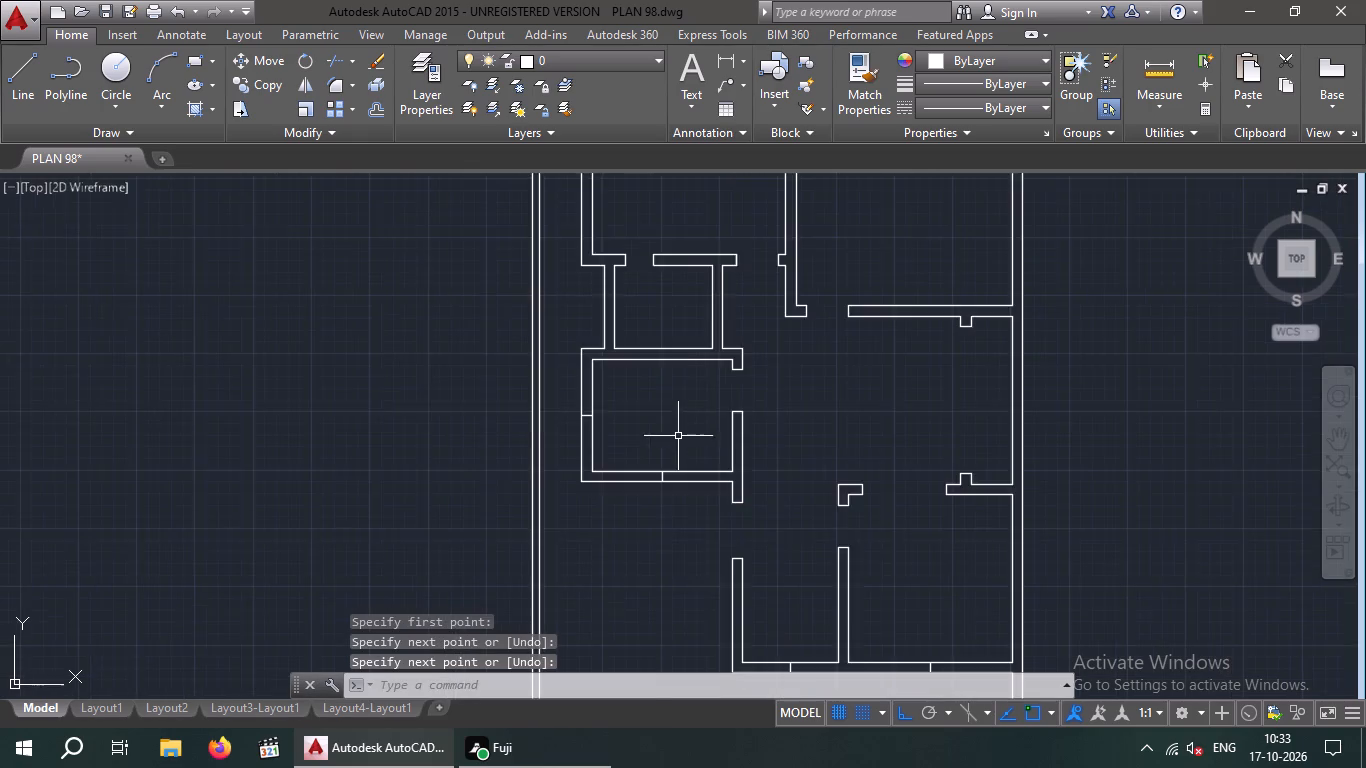
{"action": "middle_click_drag", "start_coordinate": [678, 436], "coordinate": [449, 496]}
{"action": "scroll", "coordinate": [599, 444], "scroll_direction": "down", "scroll_amount": 1}
{"action": "middle_click_drag", "start_coordinate": [599, 445], "coordinate": [570, 505]}
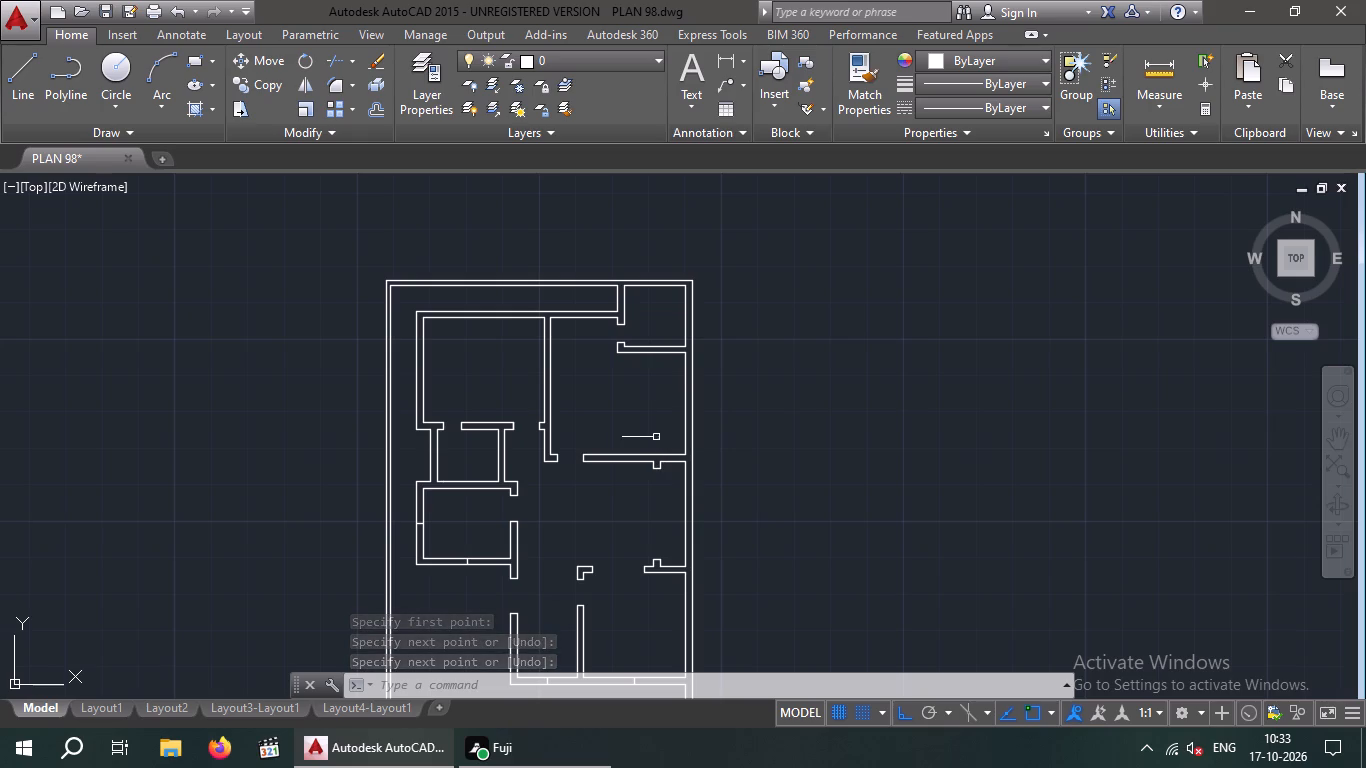
{"action": "key", "text": "space"}
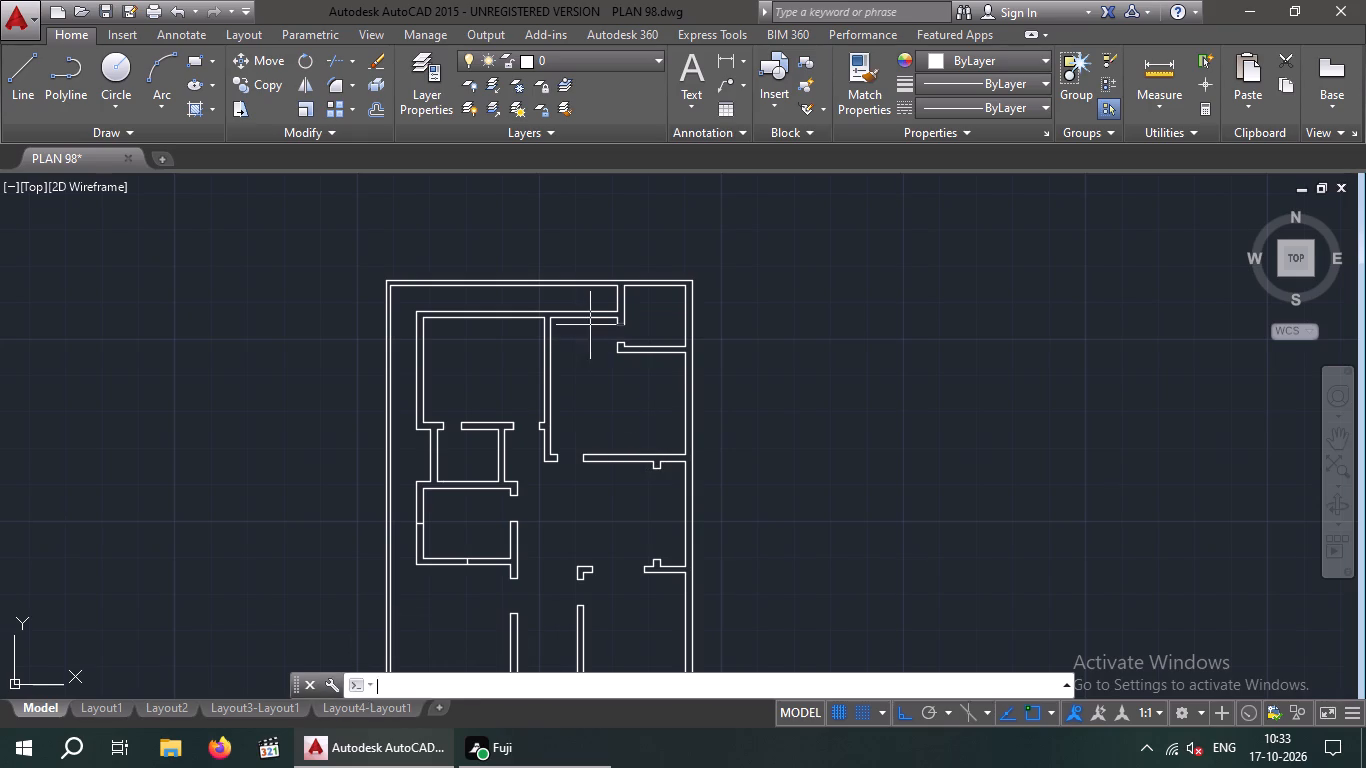
{"action": "left_click", "coordinate": [581, 317]}
{"action": "scroll", "coordinate": [581, 303], "scroll_direction": "up", "scroll_amount": 3}
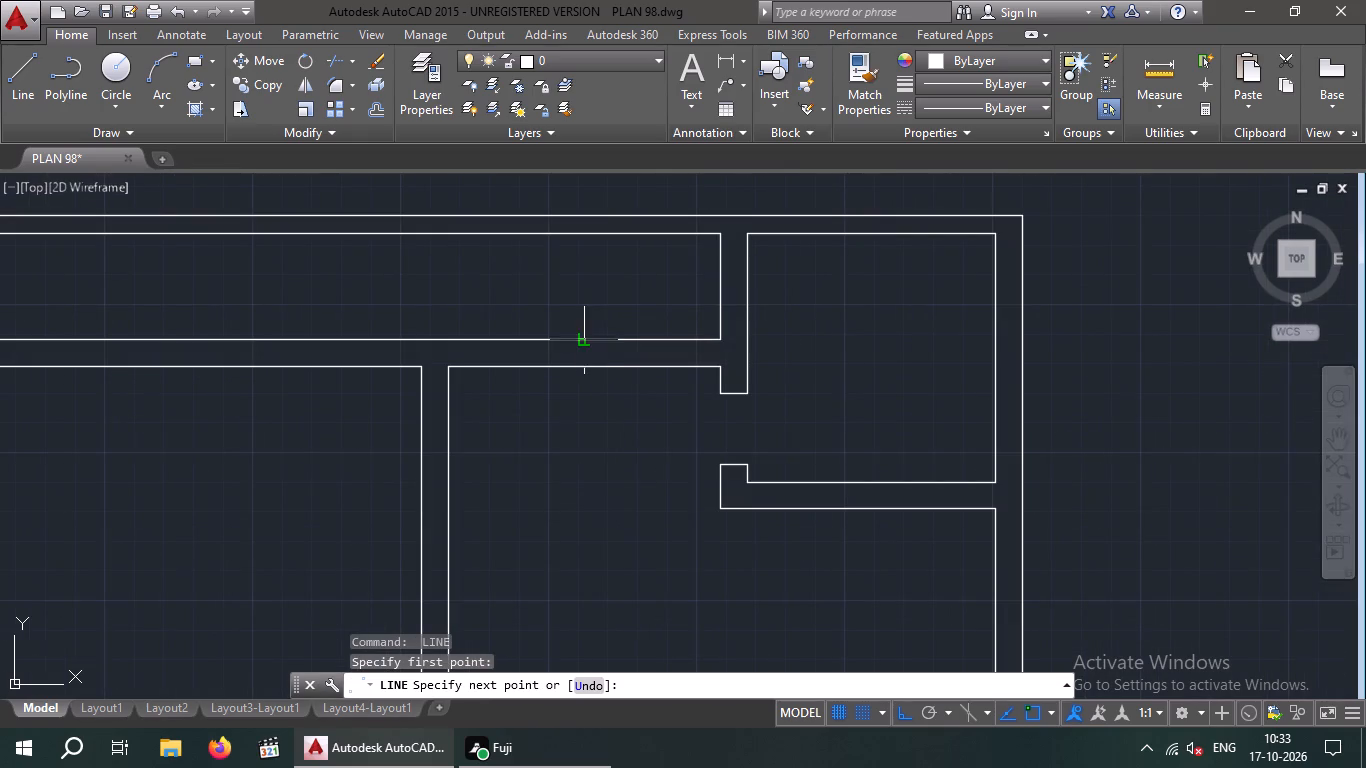
{"action": "scroll", "coordinate": [581, 341], "scroll_direction": "down", "scroll_amount": 1}
{"action": "left_click", "coordinate": [581, 341]}
{"action": "key", "text": "space"}
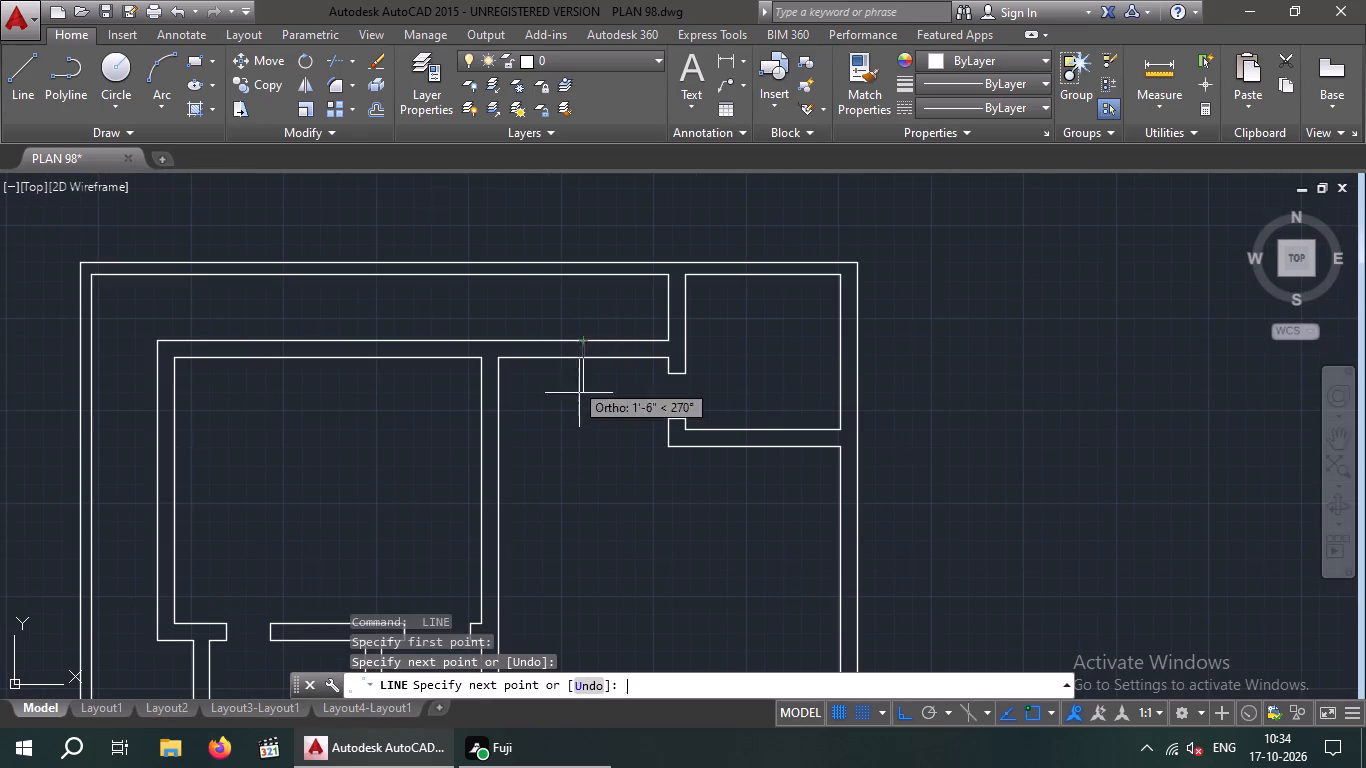
Draw a short line across the left wall of the upper left room, starting at the inner wall line's midpoint.
{"action": "scroll", "coordinate": [562, 397], "scroll_direction": "down", "scroll_amount": 1}
{"action": "middle_click_drag", "start_coordinate": [562, 397], "coordinate": [747, 382]}
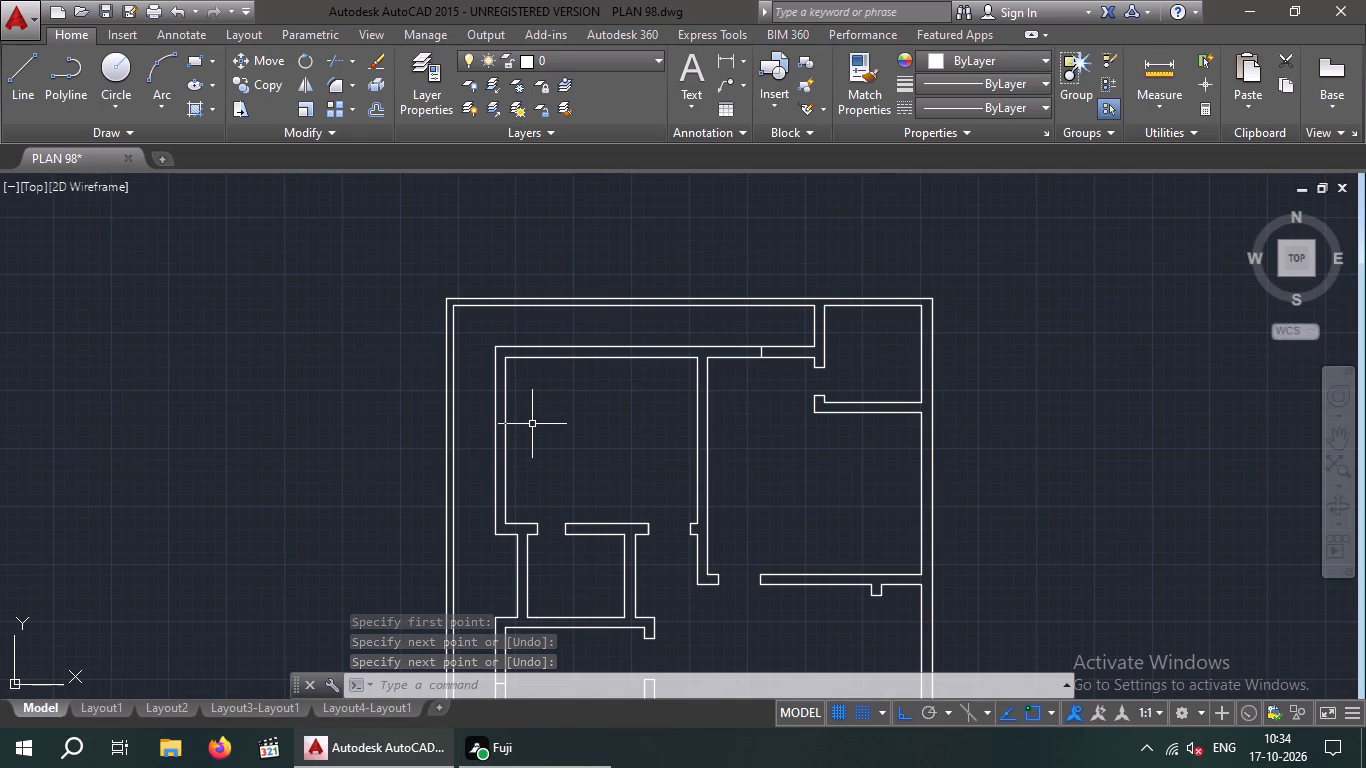
{"action": "key", "text": "space"}
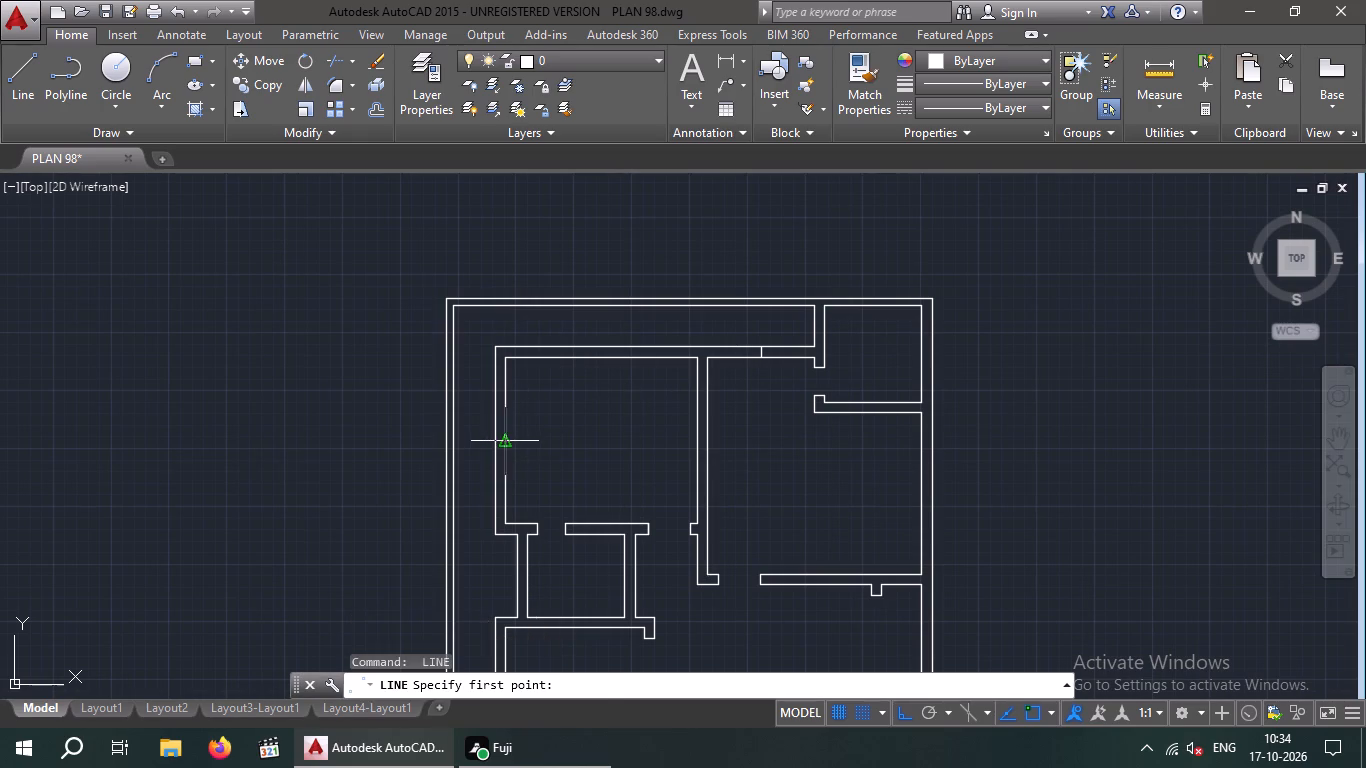
{"action": "left_click", "coordinate": [506, 438]}
{"action": "scroll", "coordinate": [491, 435], "scroll_direction": "up", "scroll_amount": 3}
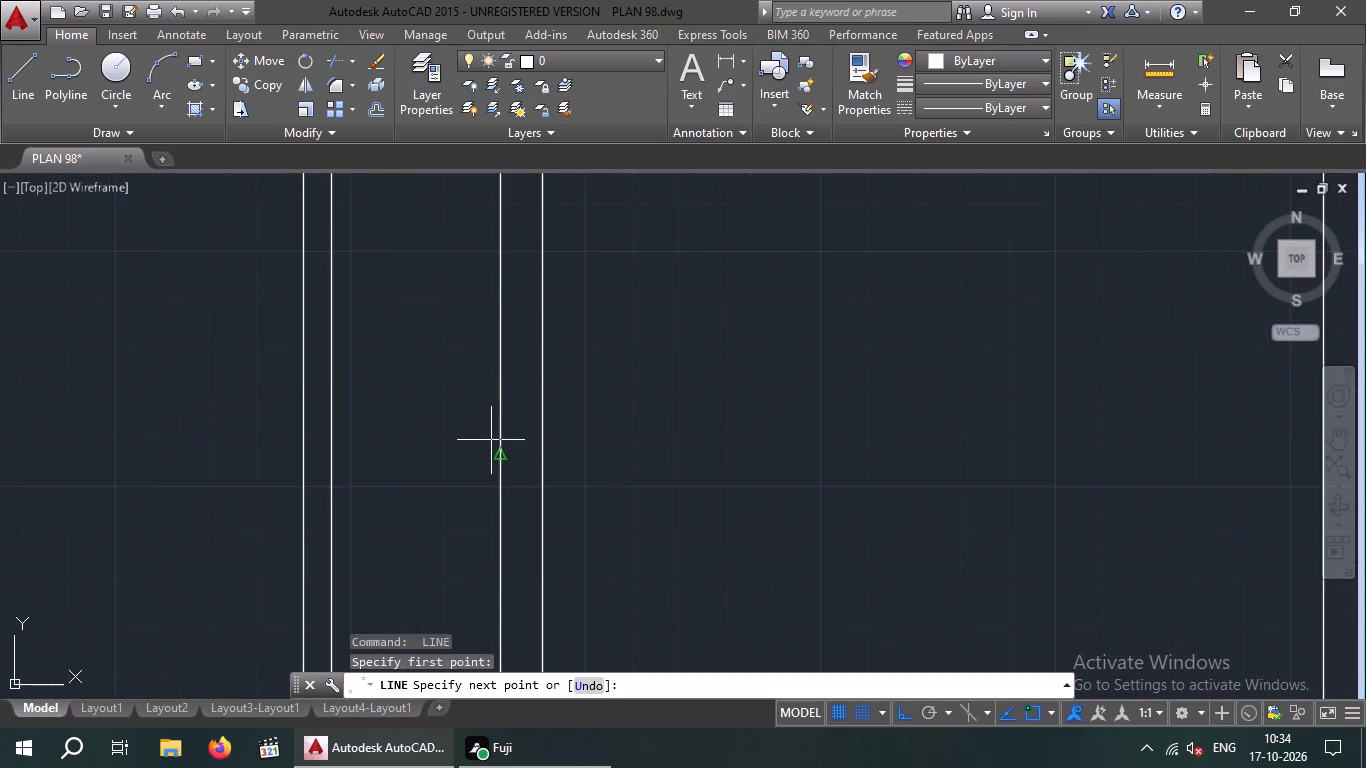
{"action": "left_click", "coordinate": [505, 458]}
{"action": "key", "text": "space"}
{"action": "scroll", "coordinate": [640, 413], "scroll_direction": "up", "scroll_amount": 1}
{"action": "scroll", "coordinate": [640, 412], "scroll_direction": "down", "scroll_amount": 4}
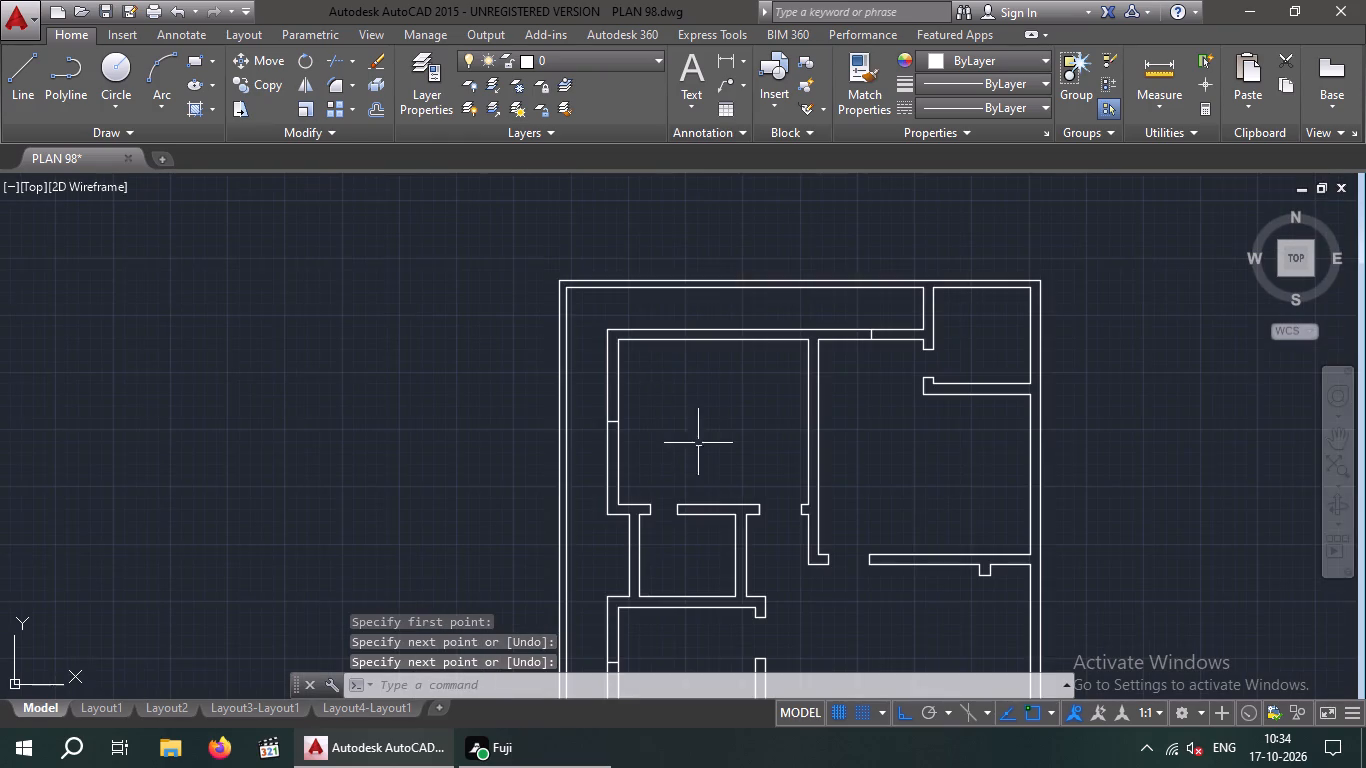
{"action": "middle_click_drag", "start_coordinate": [707, 446], "coordinate": [543, 381]}
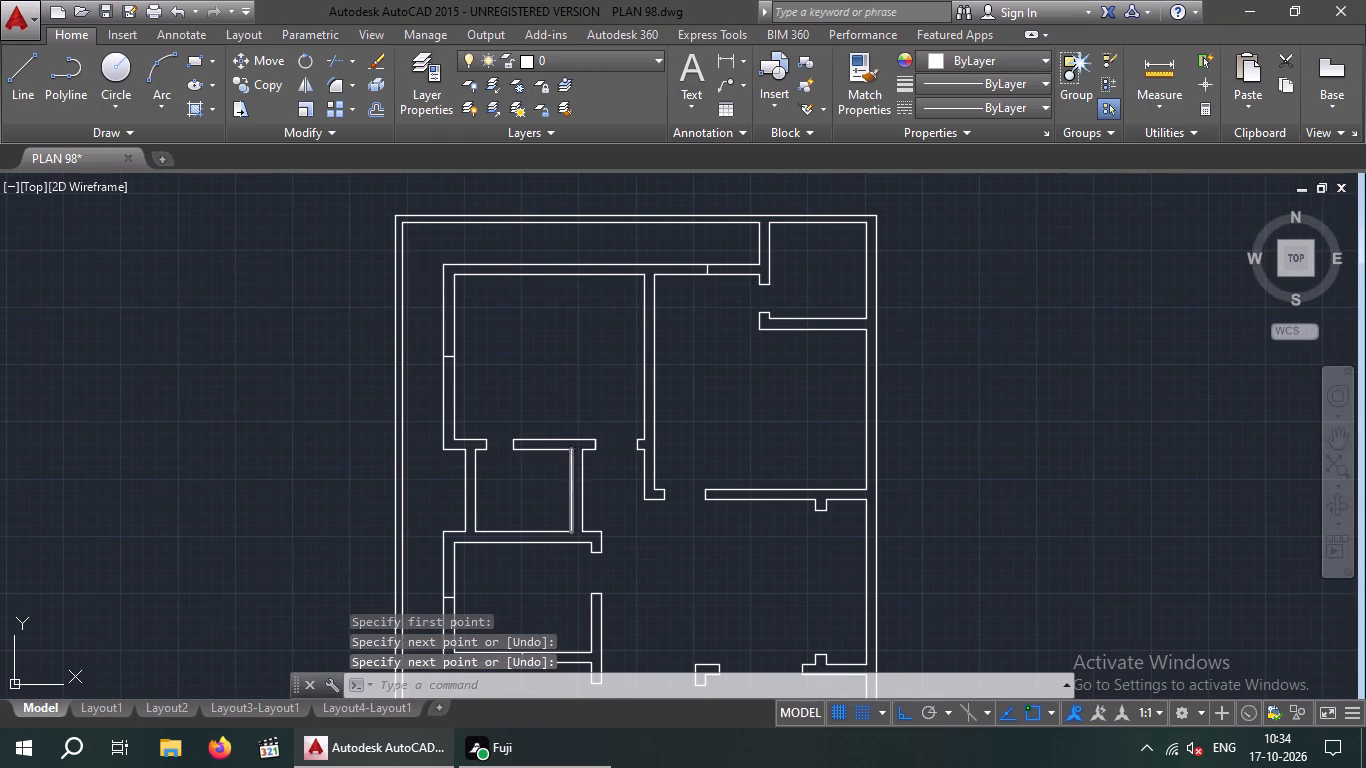
{"action": "key", "text": "Escape"}
{"action": "key", "text": "Escape"}
{"action": "key", "text": "Escape"}
{"action": "key", "text": "Escape"}
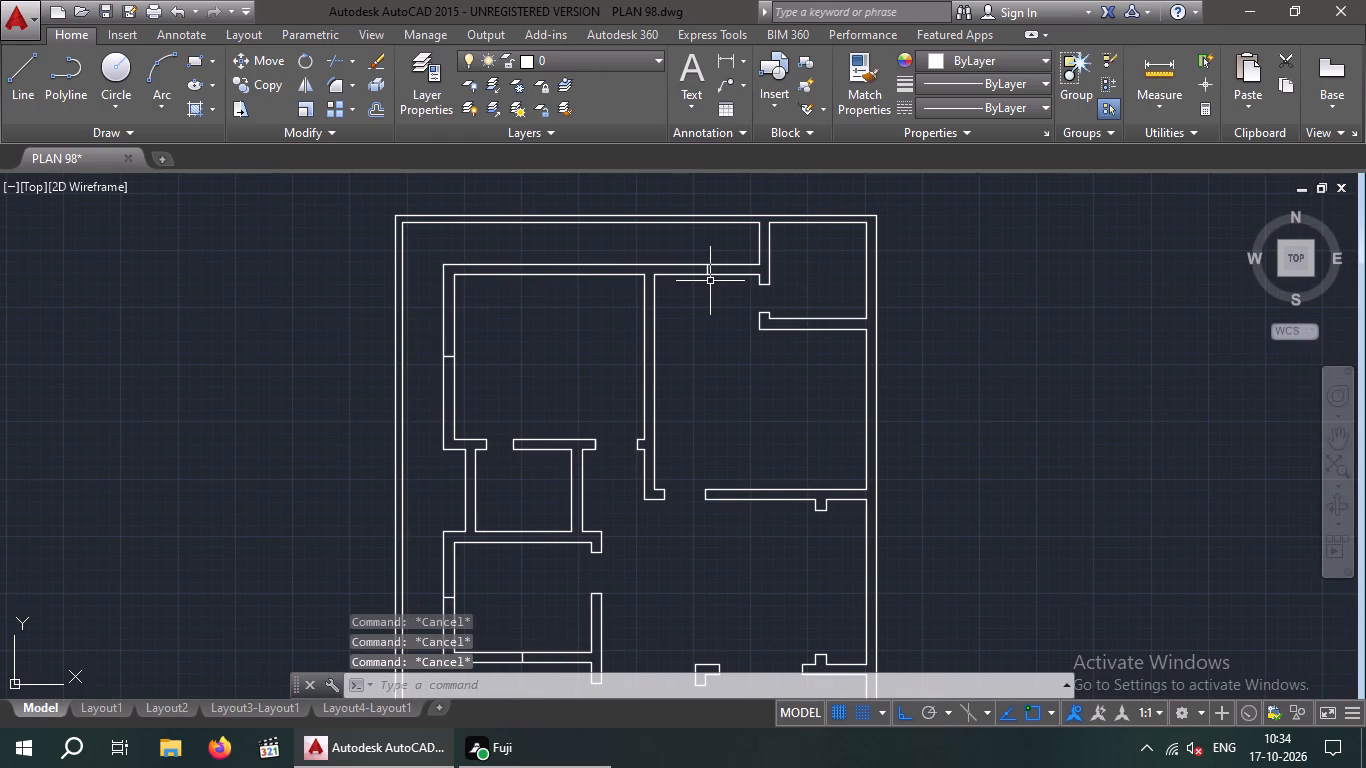
Draw a 3' horizontal line in the empty area to the right of the plan.
{"action": "scroll", "coordinate": [561, 378], "scroll_direction": "down", "scroll_amount": 1}
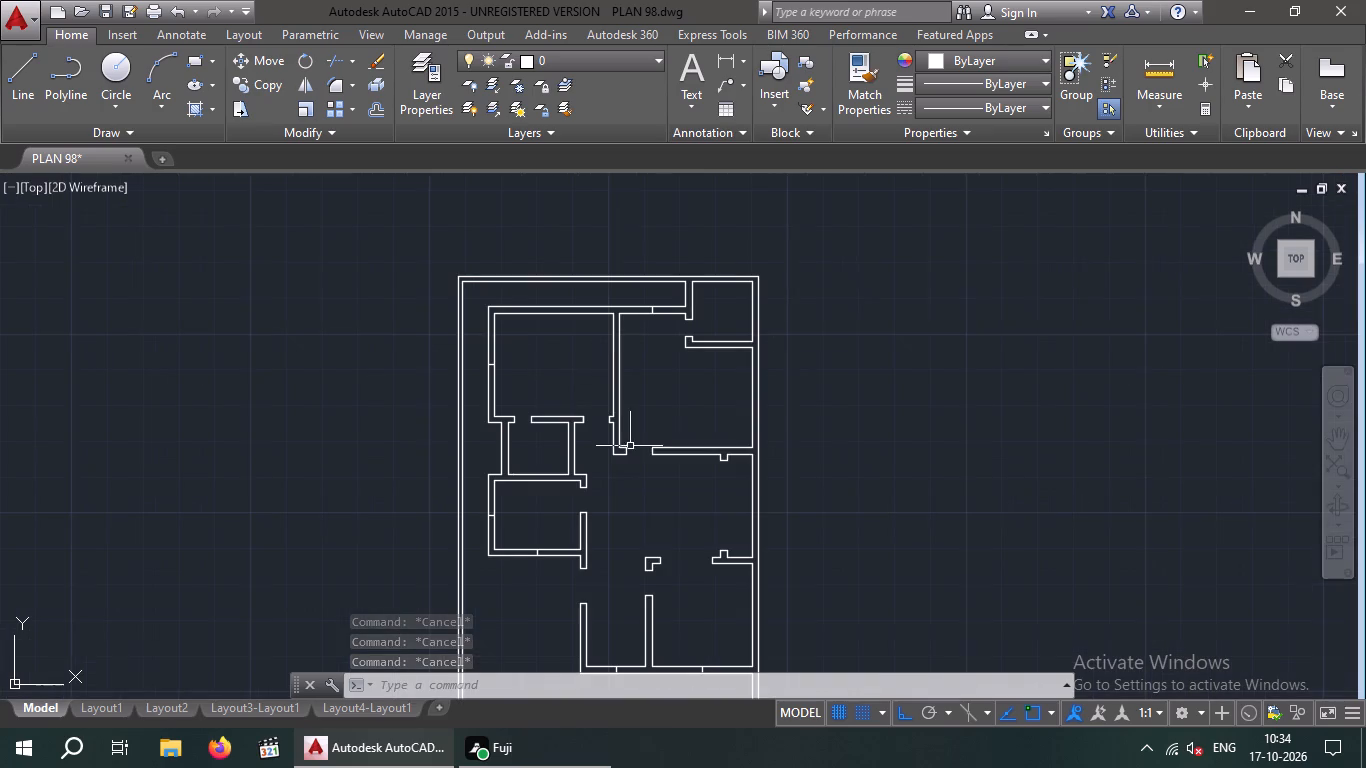
{"action": "middle_click_drag", "start_coordinate": [690, 570], "coordinate": [685, 515]}
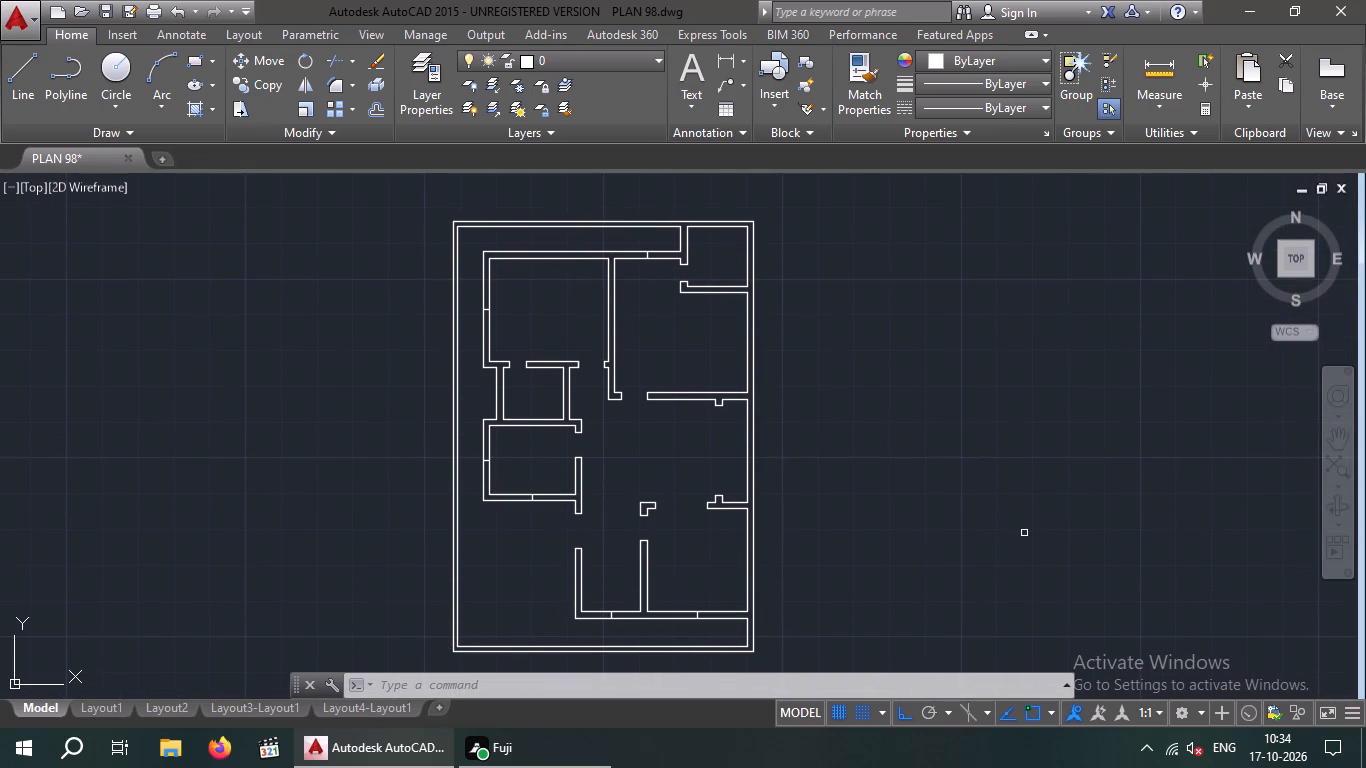
{"action": "key", "text": "Escape"}
{"action": "key", "text": "Escape"}
{"action": "key", "text": "Escape"}
{"action": "key", "text": "Escape"}
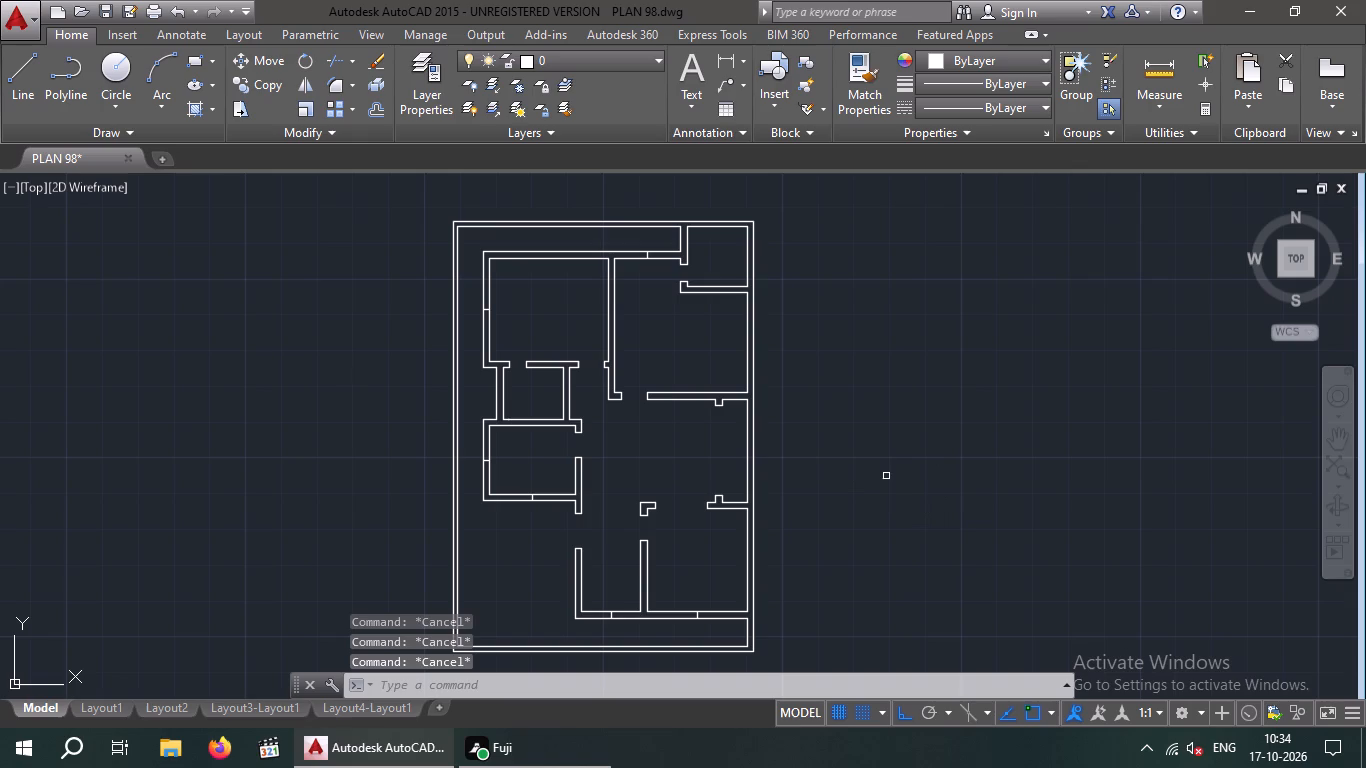
{"action": "key", "text": "l"}
{"action": "key", "text": "Return"}
{"action": "left_click_drag", "start_coordinate": [894, 394], "coordinate": [906, 392]}
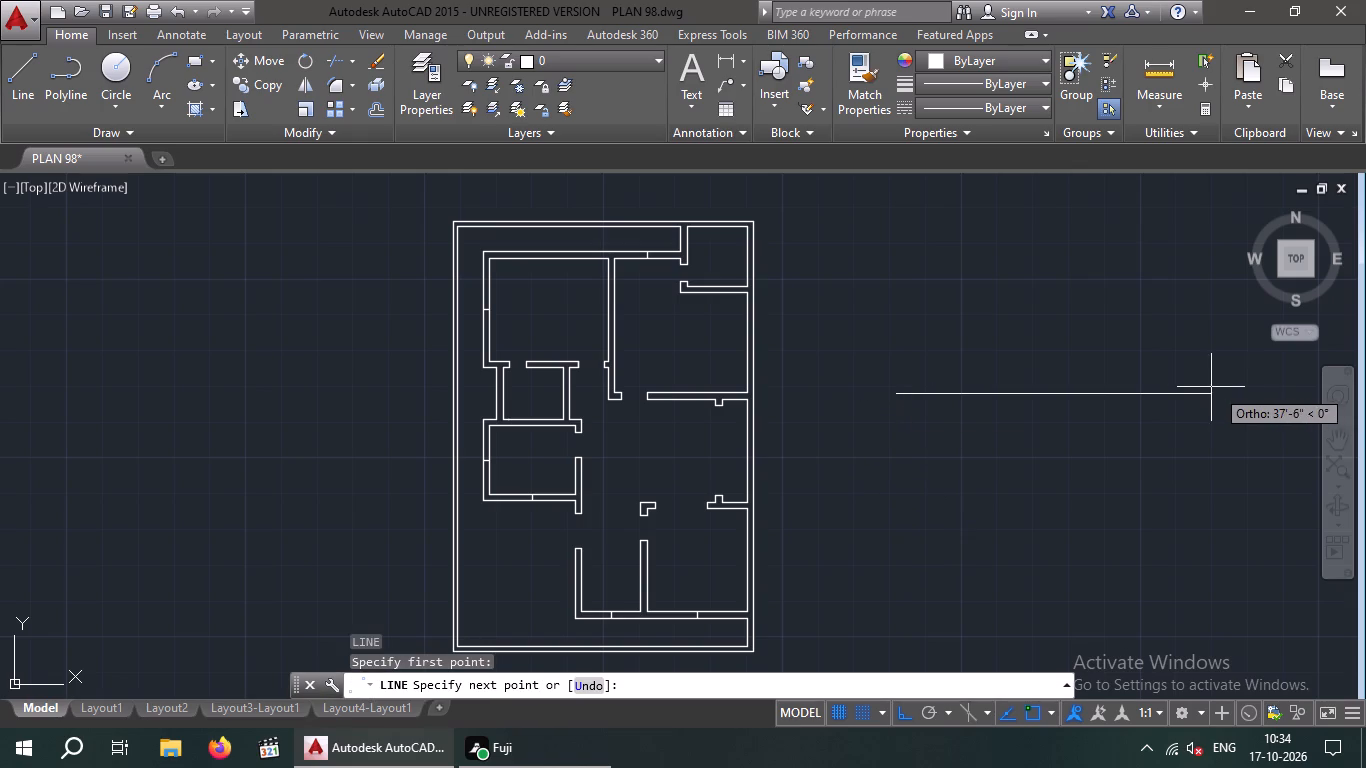
{"action": "key", "text": "3"}
{"action": "key", "text": "apostrophe"}
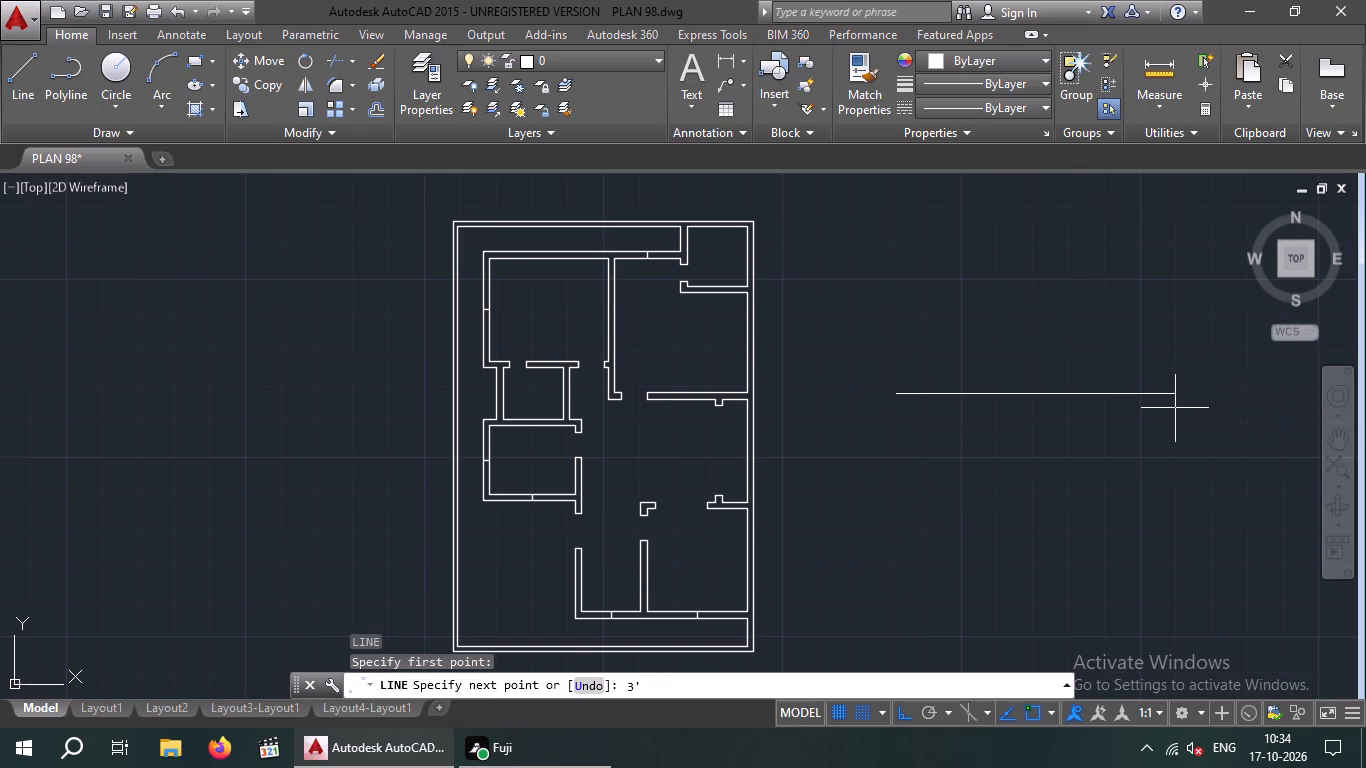
{"action": "key", "text": "Return"}
{"action": "key", "text": "Escape"}
{"action": "key", "text": "Escape"}
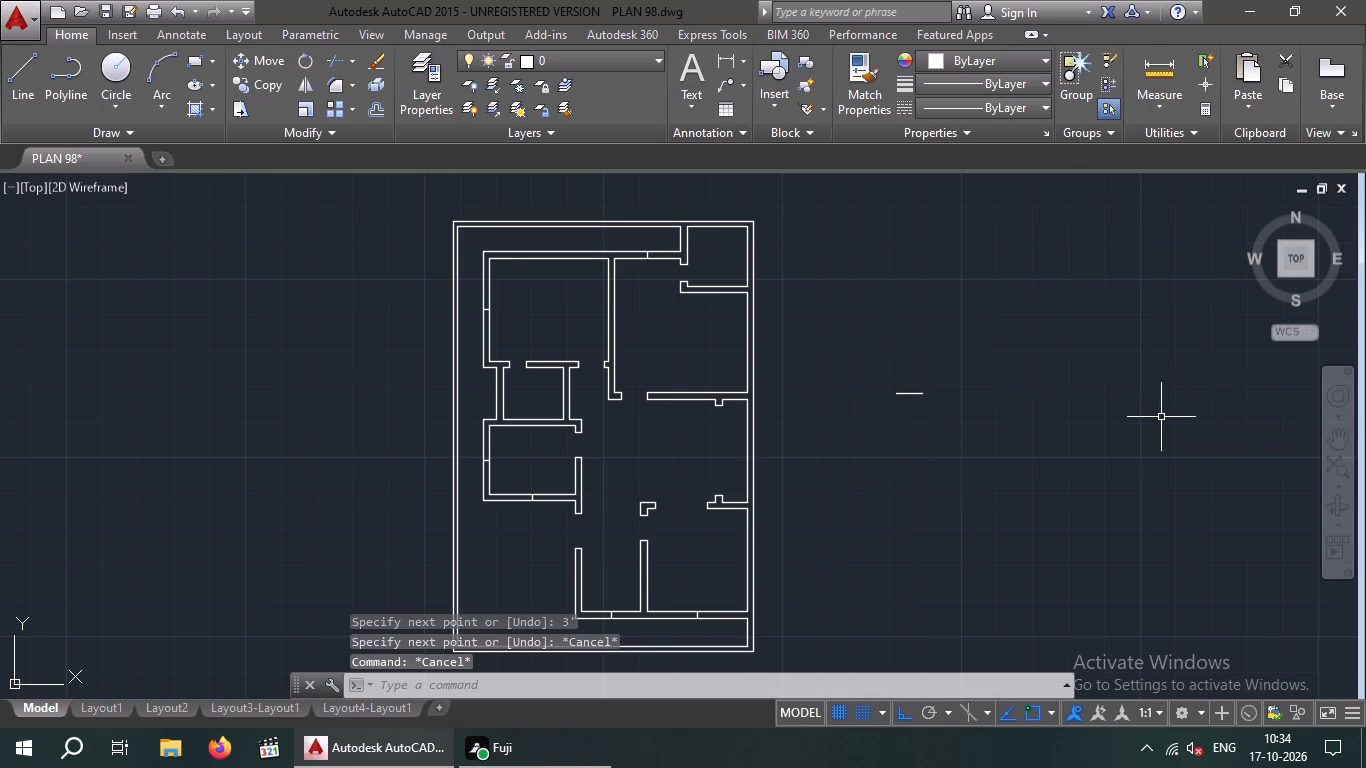
Draw a 9' vertical line just left of the separate 3' horizontal line.
{"action": "scroll", "coordinate": [922, 407], "scroll_direction": "up", "scroll_amount": 3}
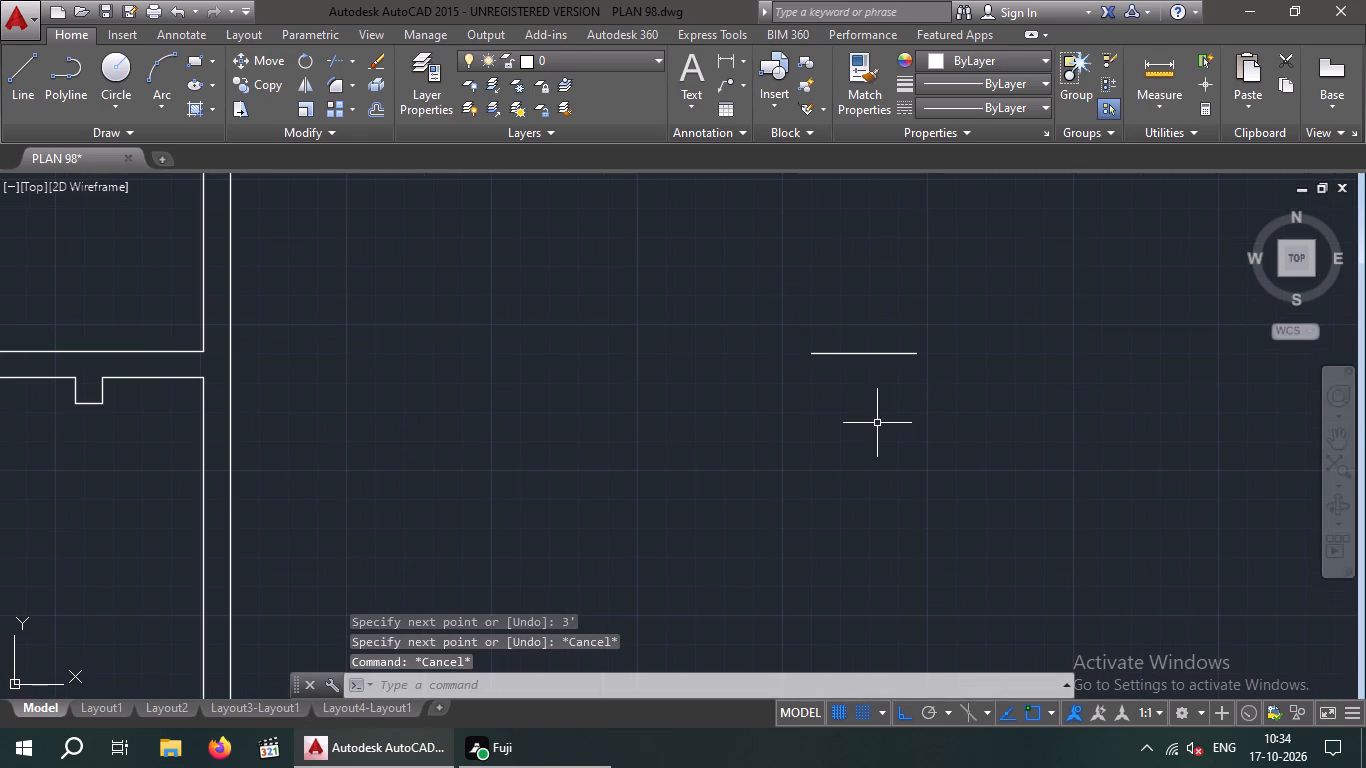
{"action": "key", "text": "l"}
{"action": "key", "text": "Return"}
{"action": "left_click_drag", "start_coordinate": [757, 324], "coordinate": [759, 338]}
{"action": "key", "text": "9"}
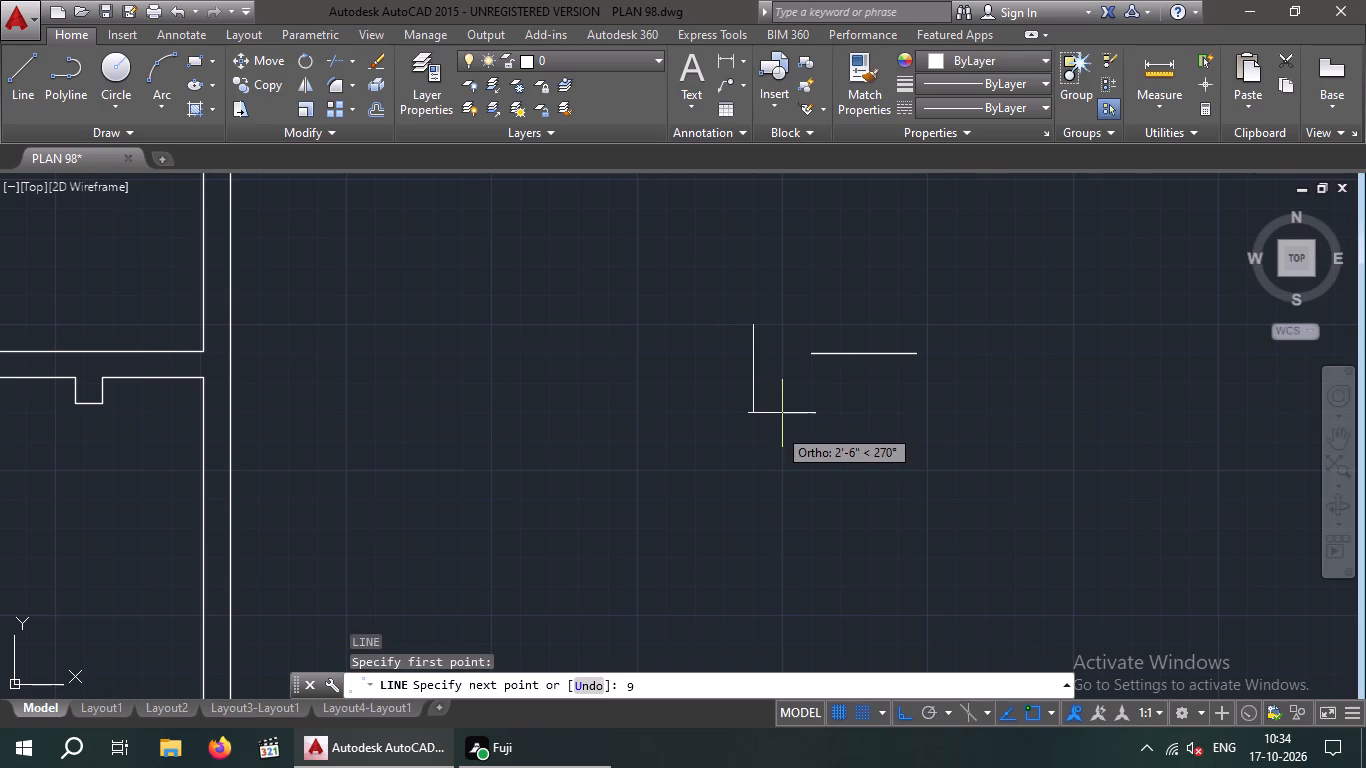
{"action": "key", "text": "apostrophe"}
{"action": "key", "text": "Return"}
{"action": "key", "text": "Escape"}
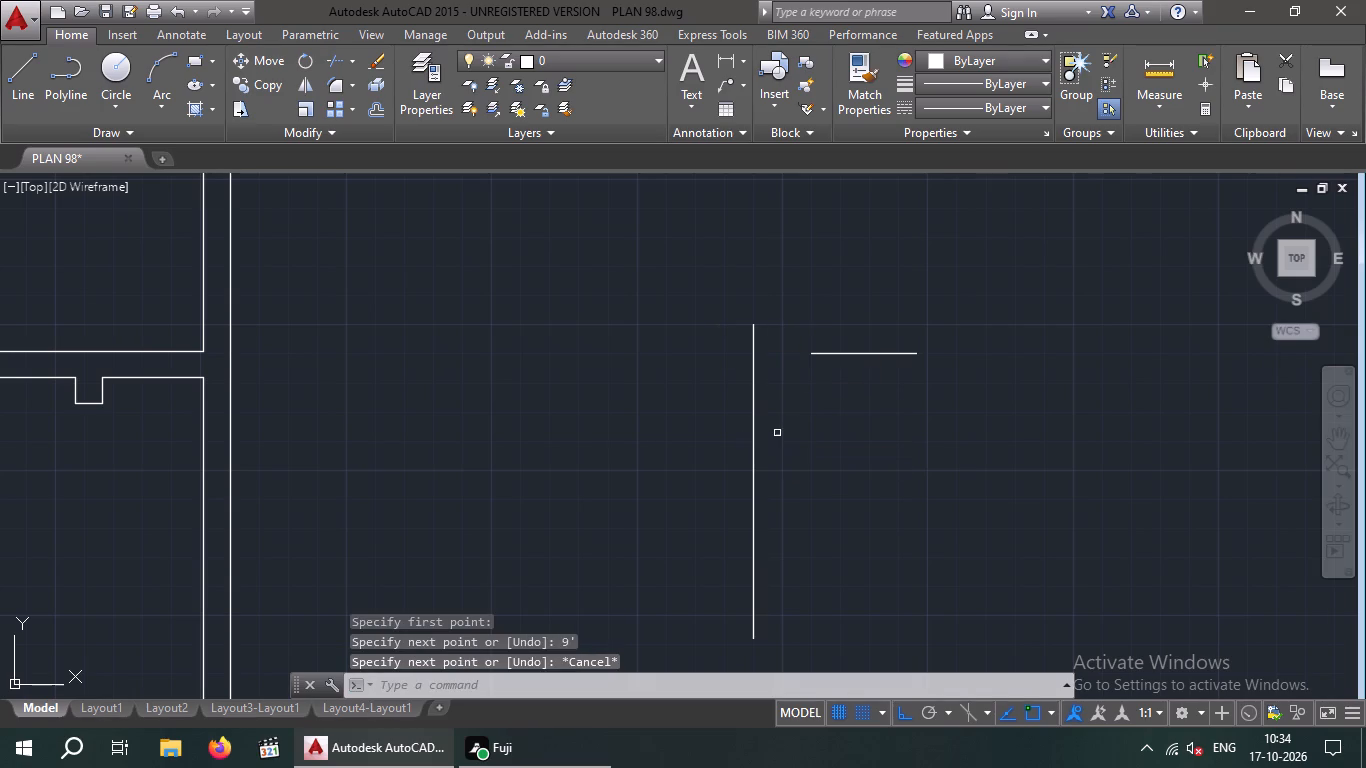
{"action": "key", "text": "Escape"}
{"action": "key", "text": "Escape"}
Erase the 9' vertical line beside the separate 3' horizontal line.
{"action": "left_click_drag", "start_coordinate": [786, 432], "coordinate": [722, 492]}
{"action": "left_click", "coordinate": [708, 495]}
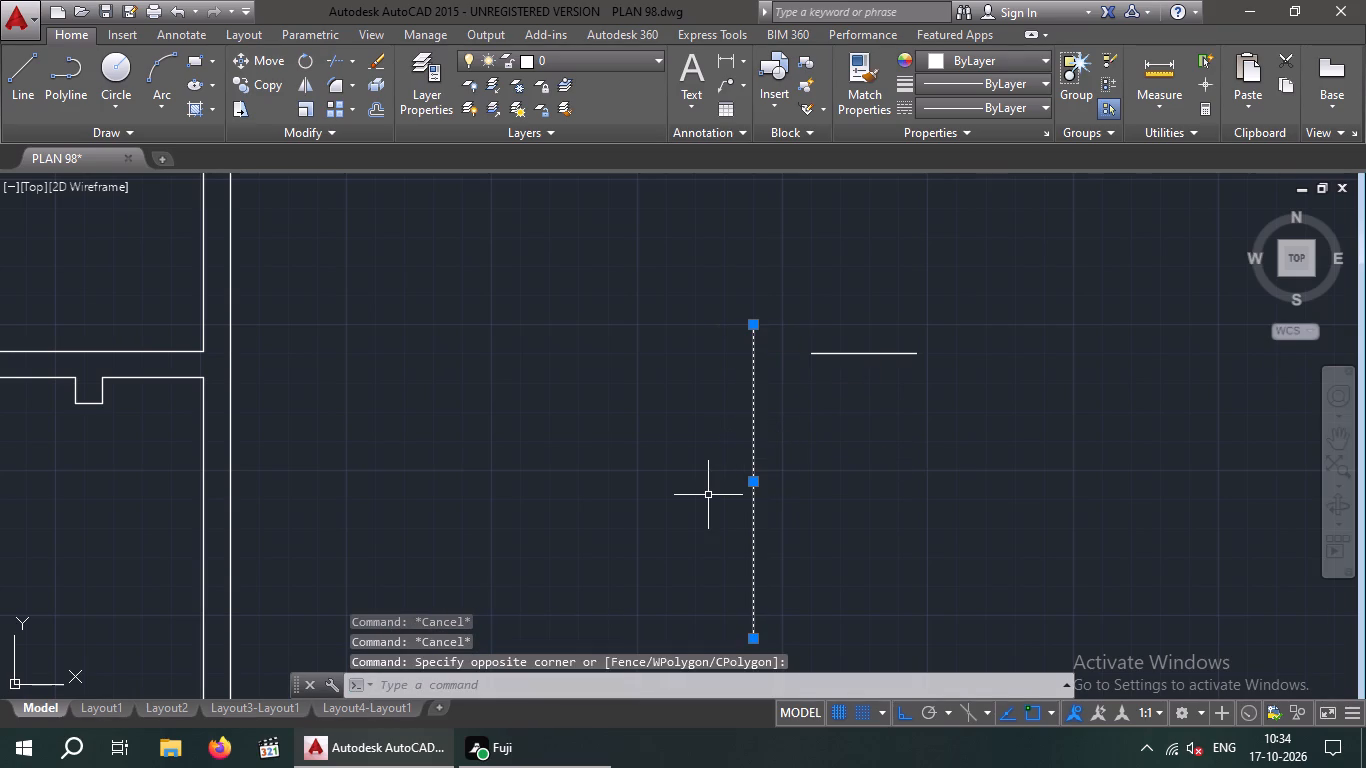
{"action": "key", "text": "Delete"}
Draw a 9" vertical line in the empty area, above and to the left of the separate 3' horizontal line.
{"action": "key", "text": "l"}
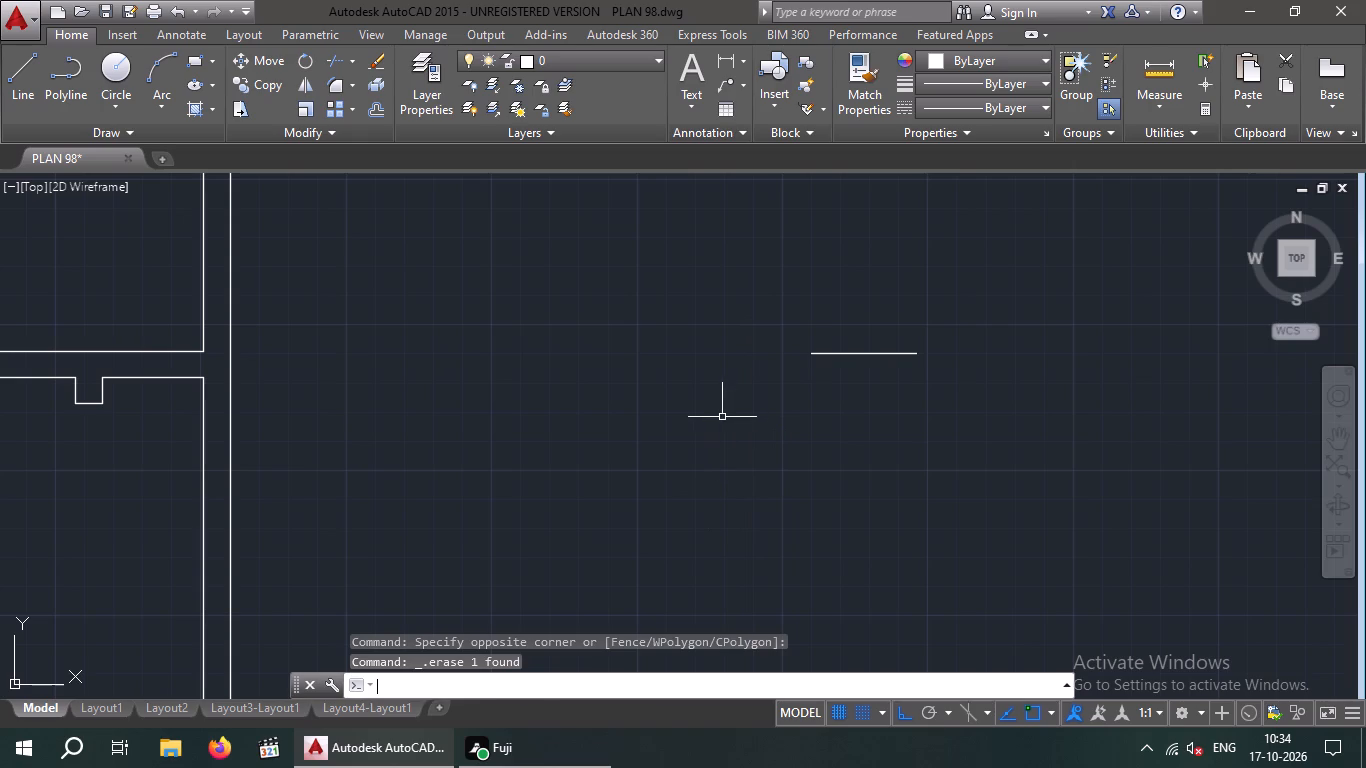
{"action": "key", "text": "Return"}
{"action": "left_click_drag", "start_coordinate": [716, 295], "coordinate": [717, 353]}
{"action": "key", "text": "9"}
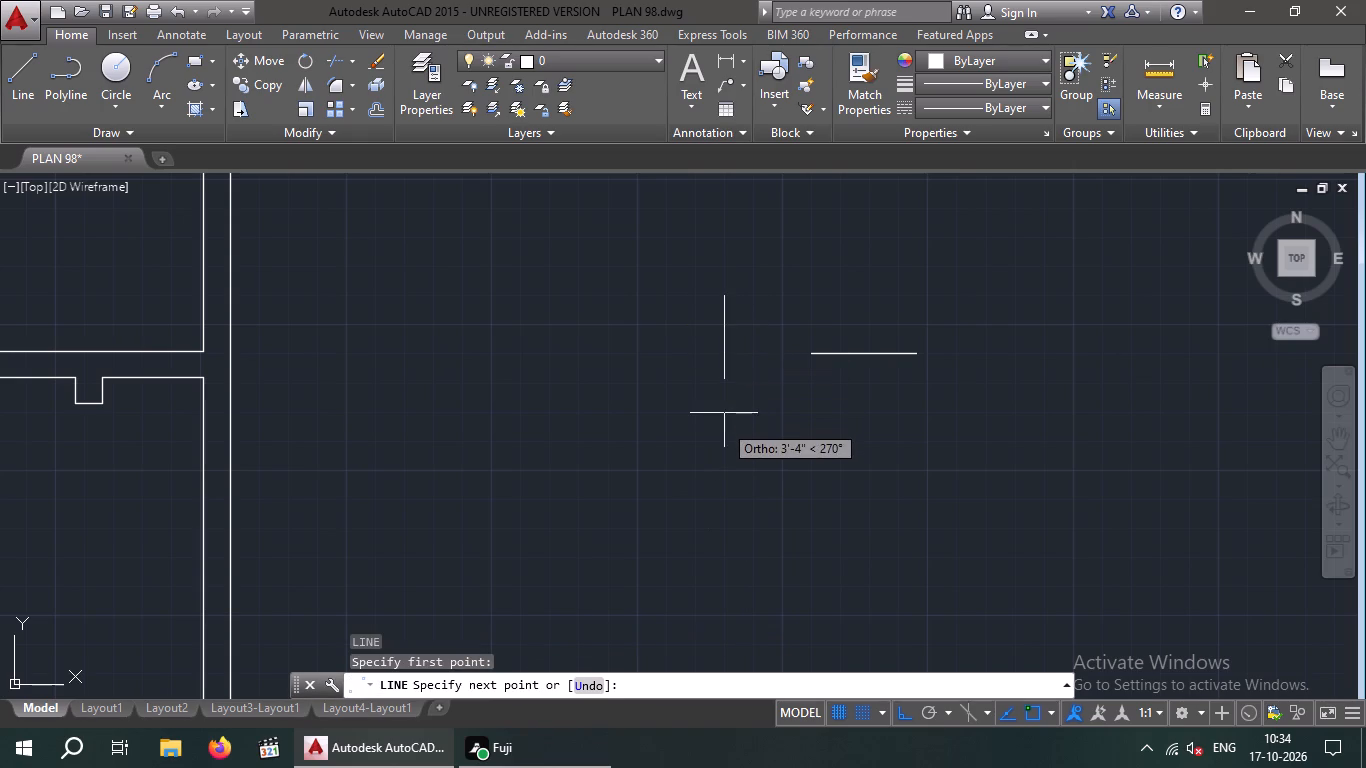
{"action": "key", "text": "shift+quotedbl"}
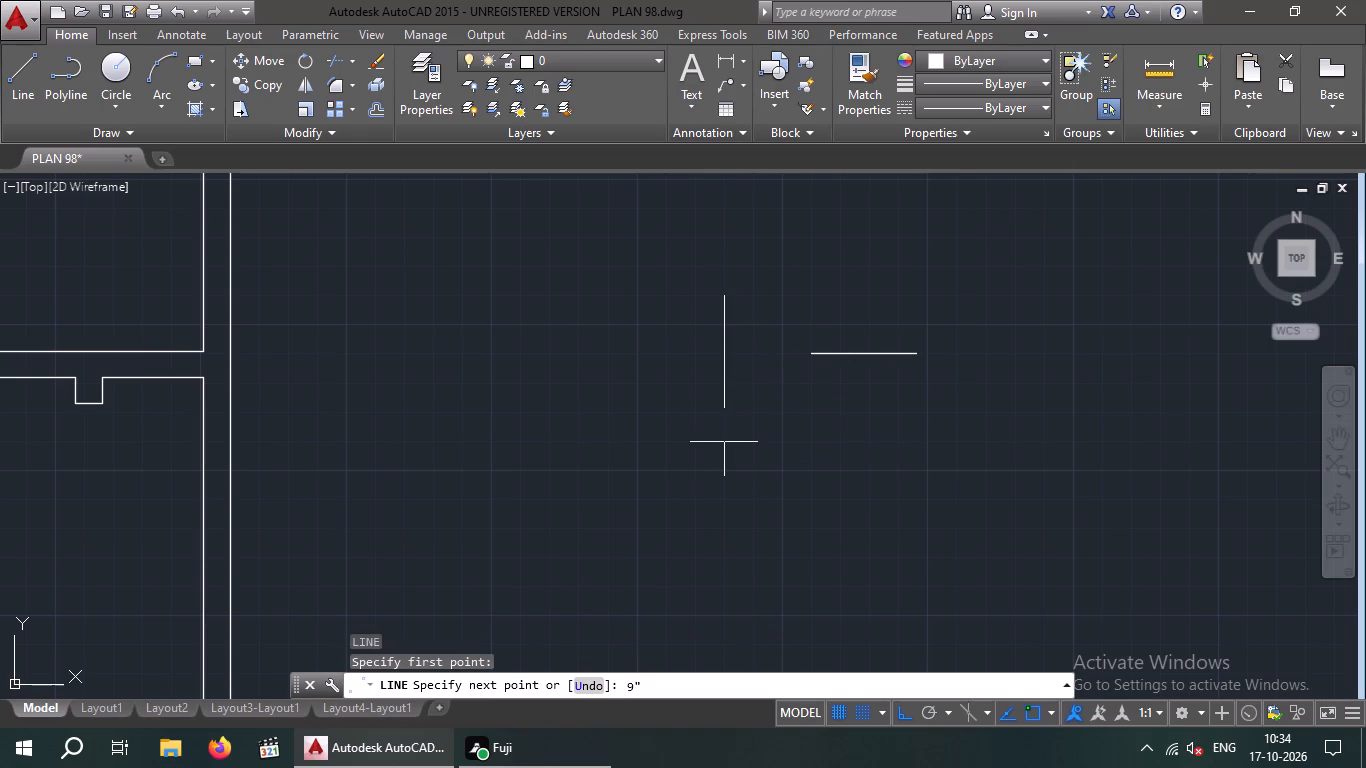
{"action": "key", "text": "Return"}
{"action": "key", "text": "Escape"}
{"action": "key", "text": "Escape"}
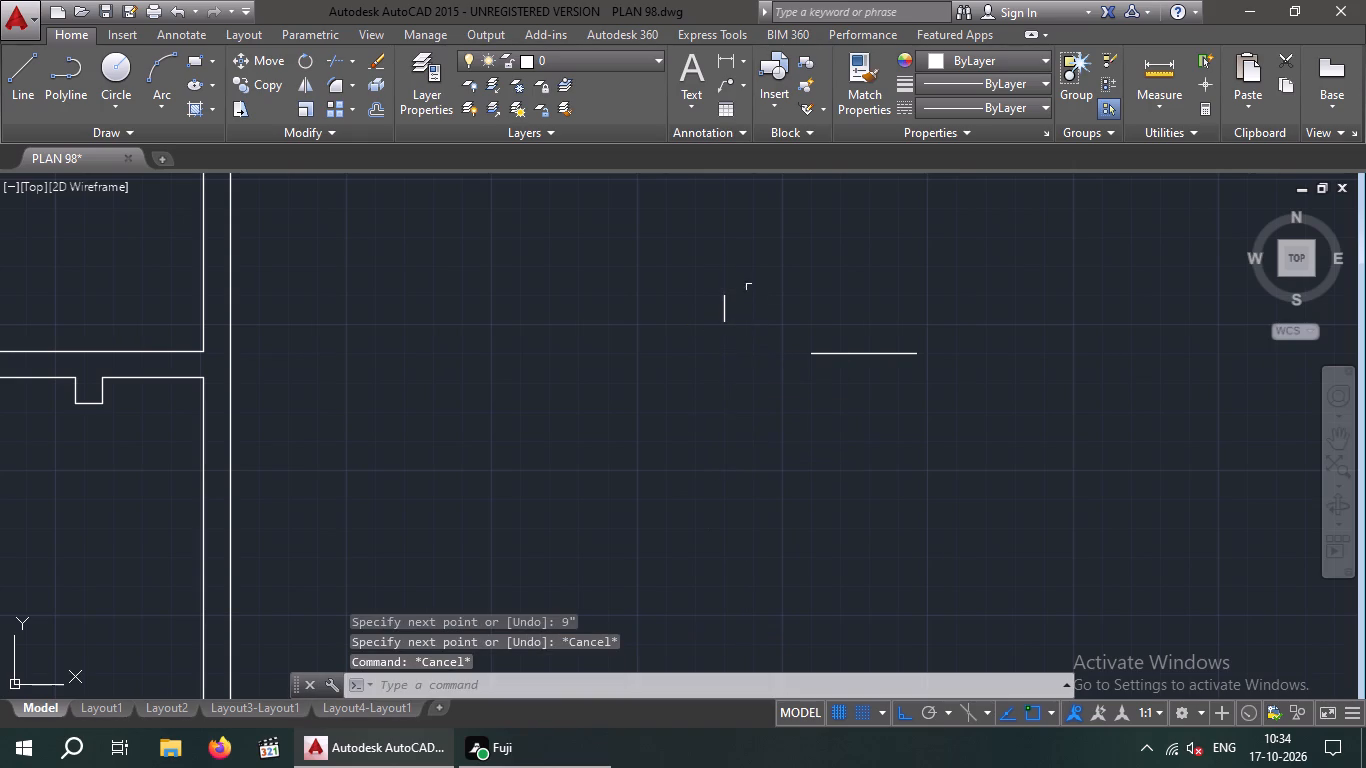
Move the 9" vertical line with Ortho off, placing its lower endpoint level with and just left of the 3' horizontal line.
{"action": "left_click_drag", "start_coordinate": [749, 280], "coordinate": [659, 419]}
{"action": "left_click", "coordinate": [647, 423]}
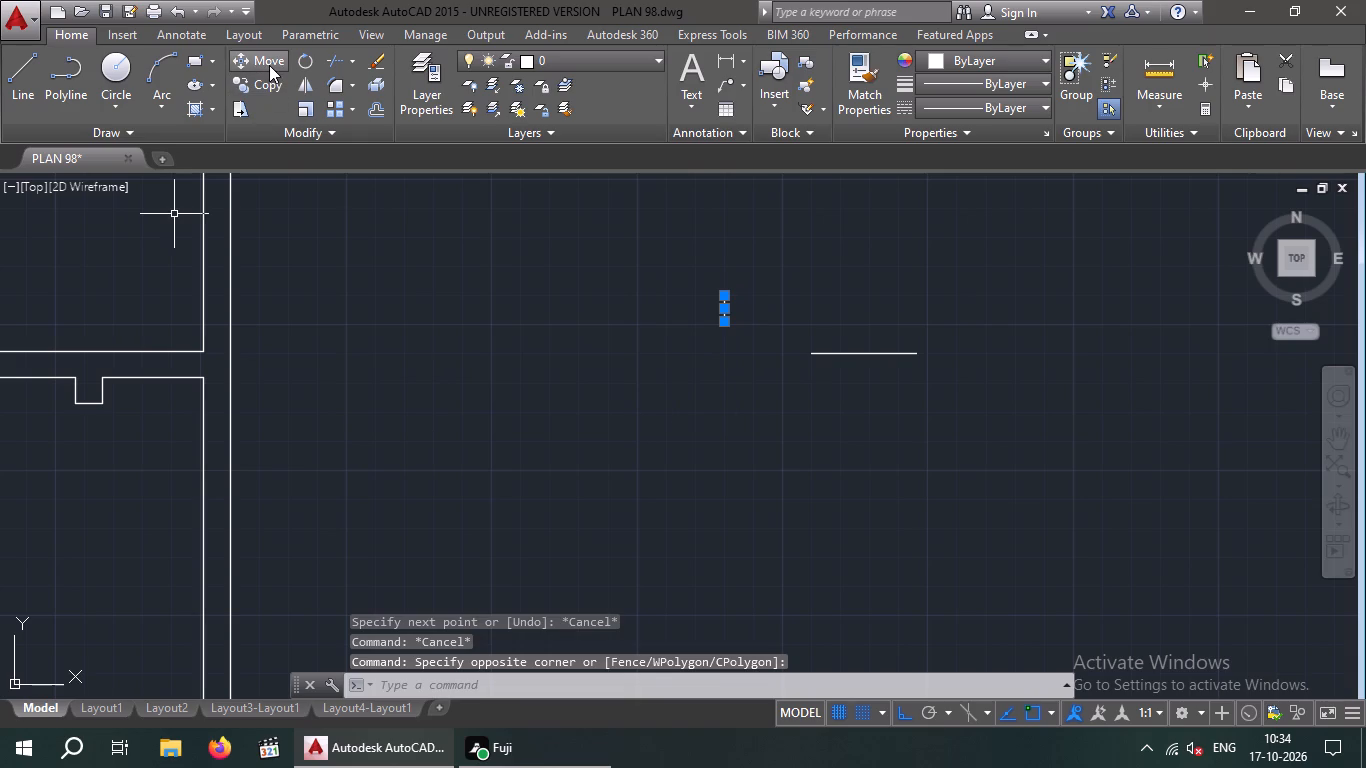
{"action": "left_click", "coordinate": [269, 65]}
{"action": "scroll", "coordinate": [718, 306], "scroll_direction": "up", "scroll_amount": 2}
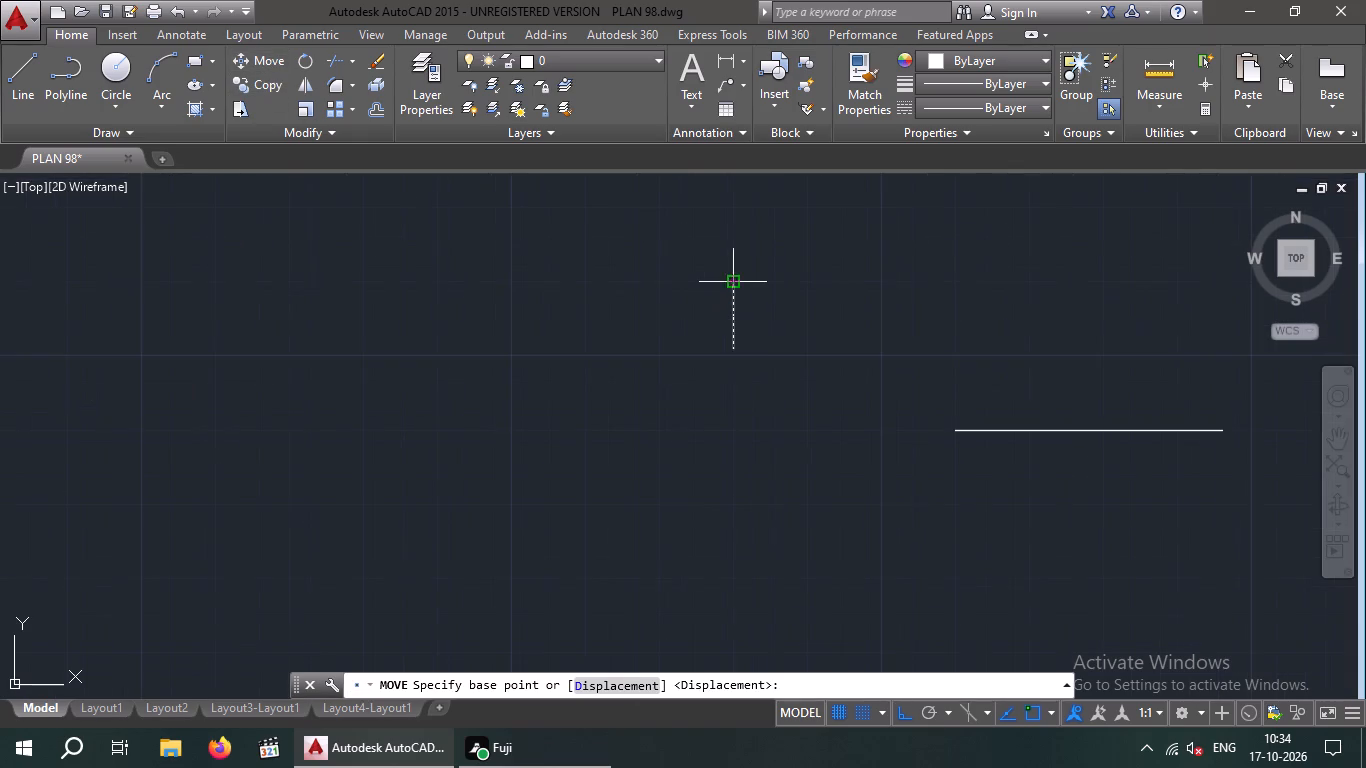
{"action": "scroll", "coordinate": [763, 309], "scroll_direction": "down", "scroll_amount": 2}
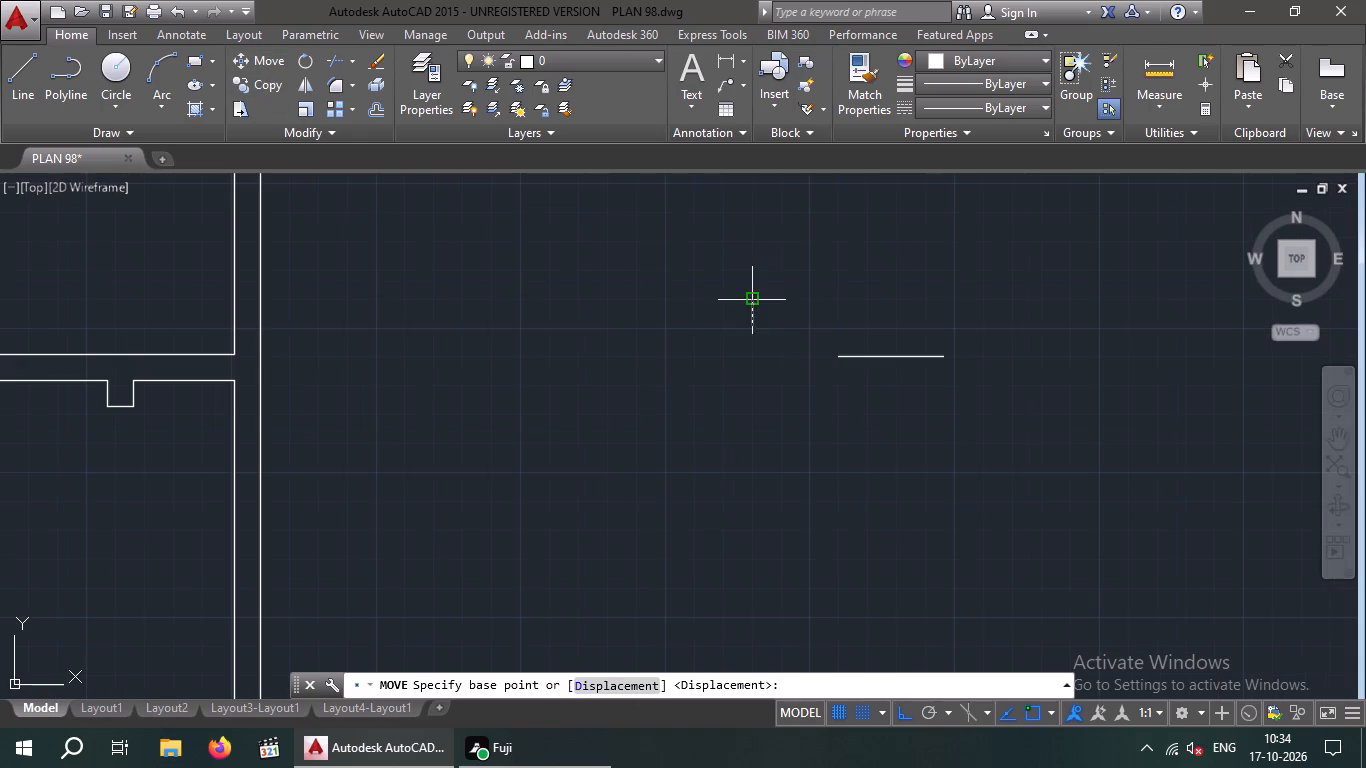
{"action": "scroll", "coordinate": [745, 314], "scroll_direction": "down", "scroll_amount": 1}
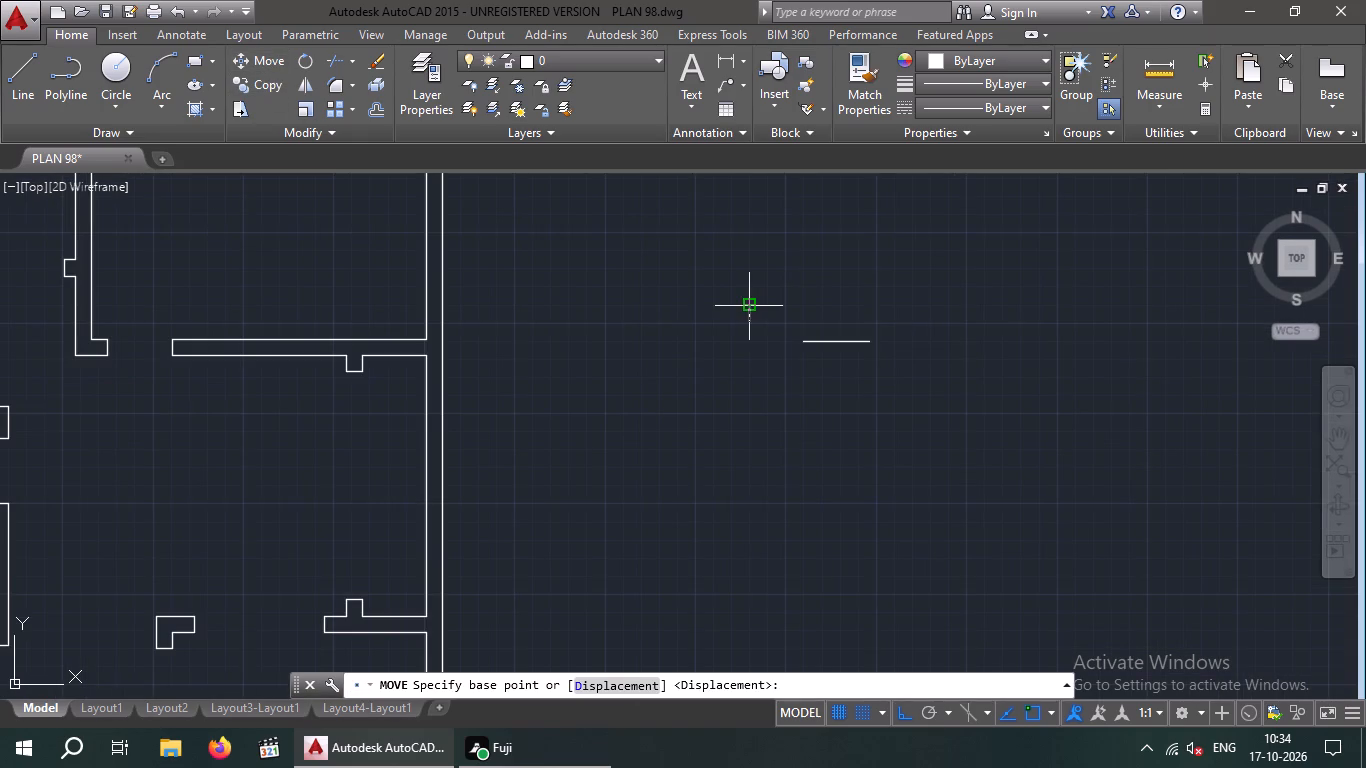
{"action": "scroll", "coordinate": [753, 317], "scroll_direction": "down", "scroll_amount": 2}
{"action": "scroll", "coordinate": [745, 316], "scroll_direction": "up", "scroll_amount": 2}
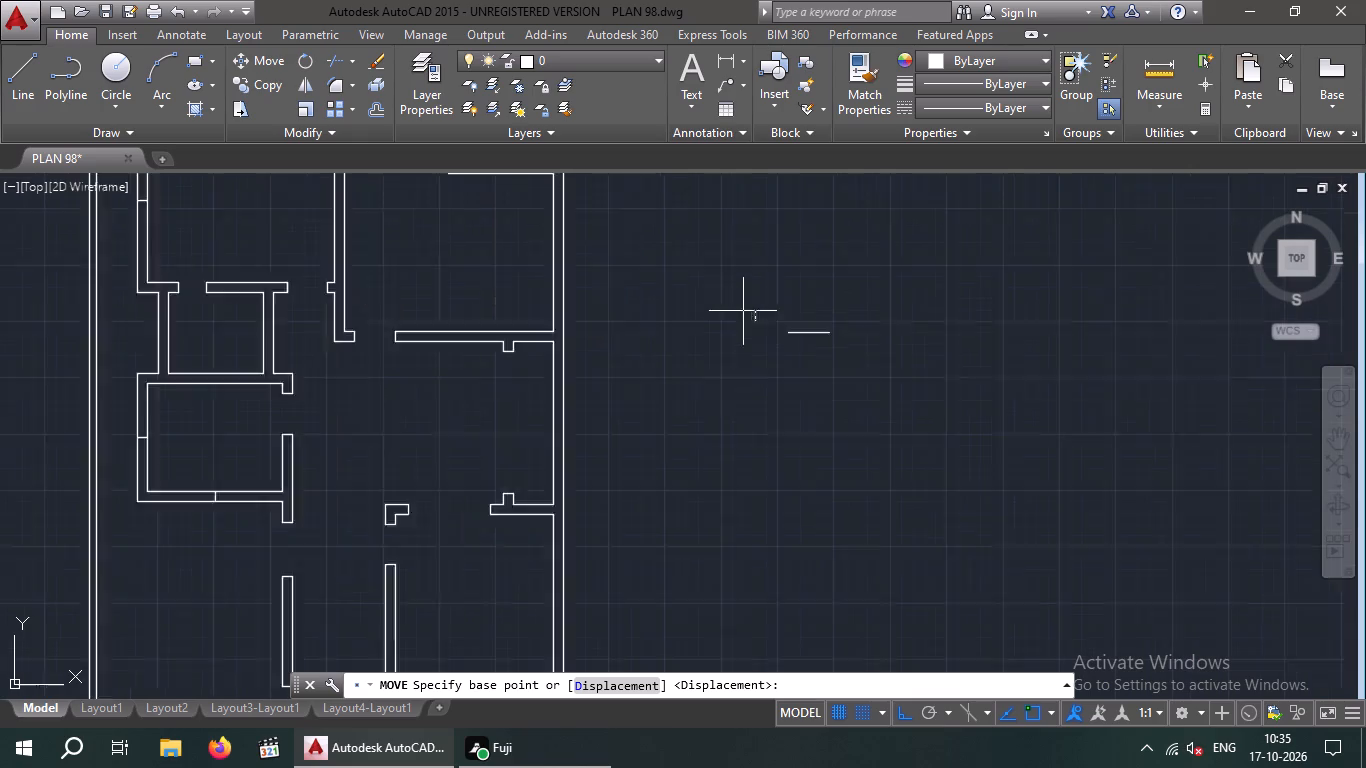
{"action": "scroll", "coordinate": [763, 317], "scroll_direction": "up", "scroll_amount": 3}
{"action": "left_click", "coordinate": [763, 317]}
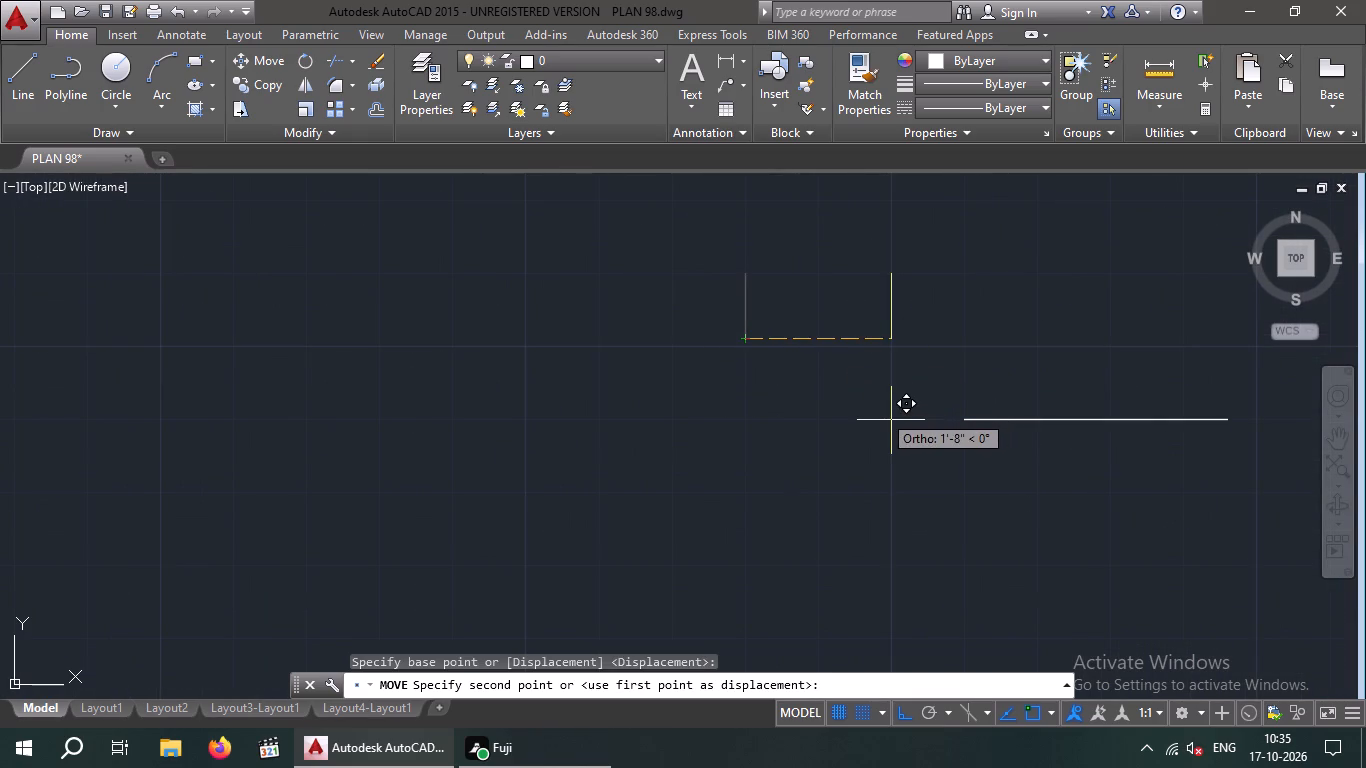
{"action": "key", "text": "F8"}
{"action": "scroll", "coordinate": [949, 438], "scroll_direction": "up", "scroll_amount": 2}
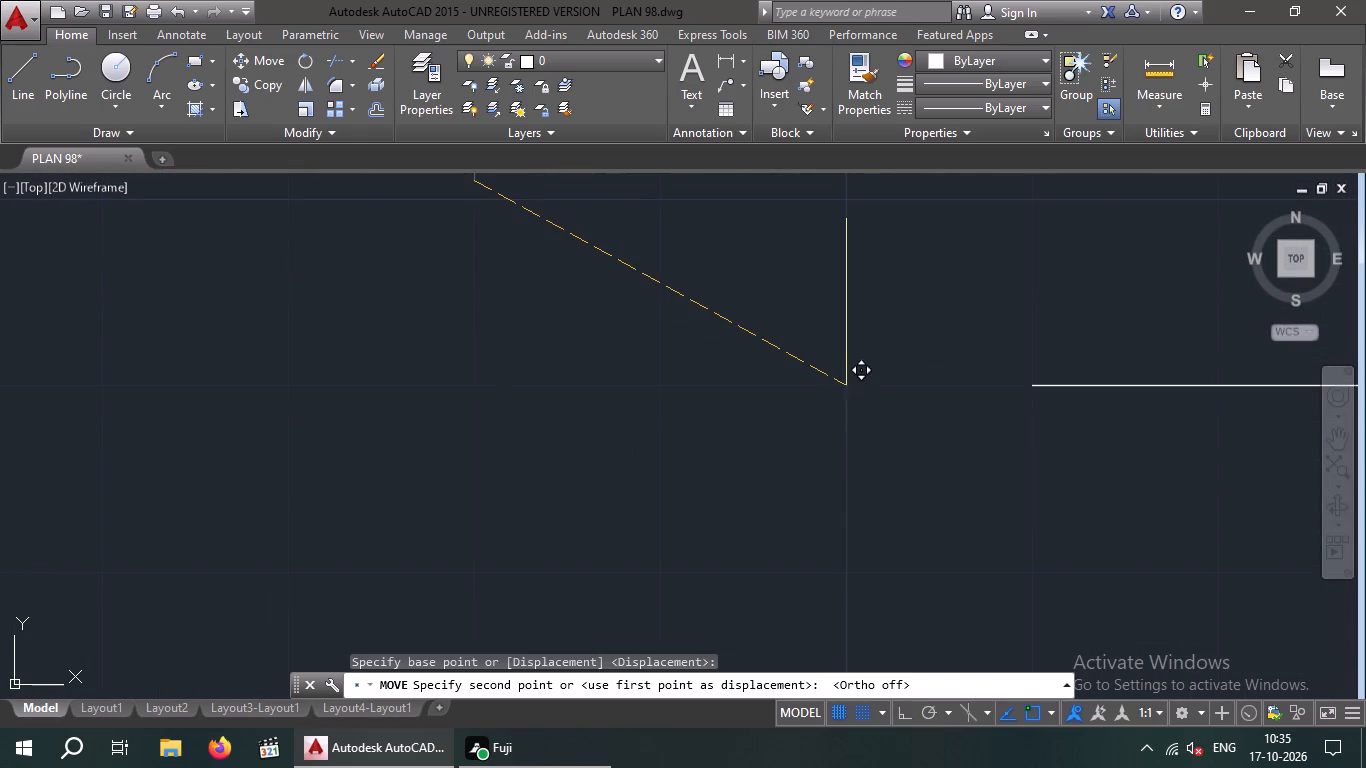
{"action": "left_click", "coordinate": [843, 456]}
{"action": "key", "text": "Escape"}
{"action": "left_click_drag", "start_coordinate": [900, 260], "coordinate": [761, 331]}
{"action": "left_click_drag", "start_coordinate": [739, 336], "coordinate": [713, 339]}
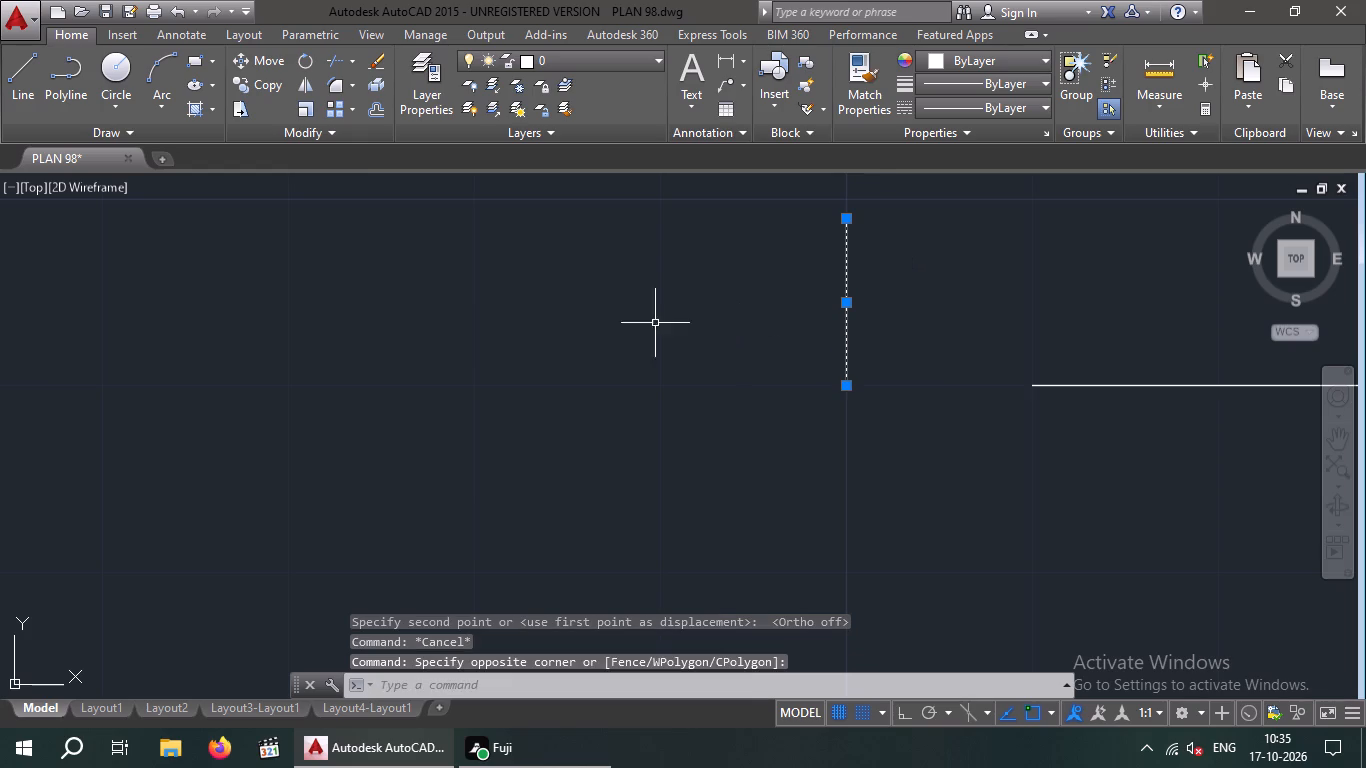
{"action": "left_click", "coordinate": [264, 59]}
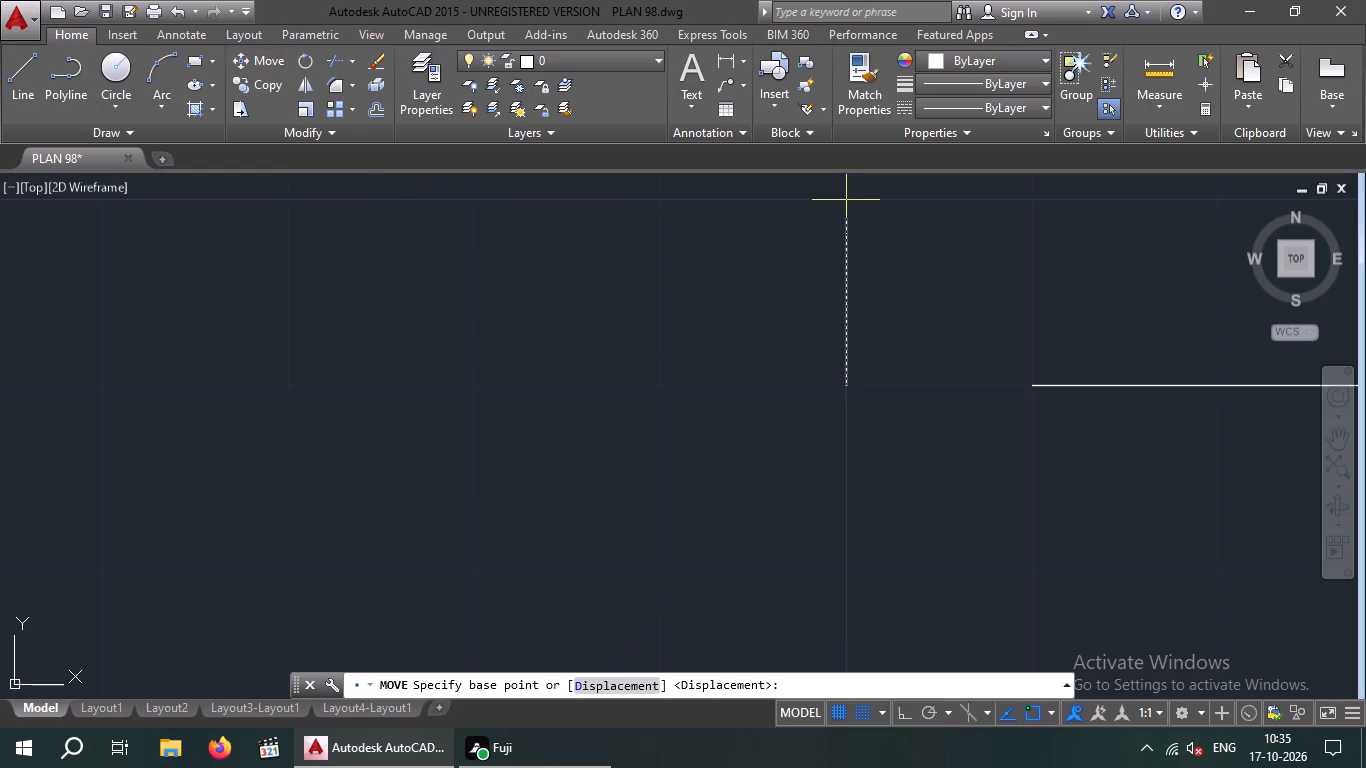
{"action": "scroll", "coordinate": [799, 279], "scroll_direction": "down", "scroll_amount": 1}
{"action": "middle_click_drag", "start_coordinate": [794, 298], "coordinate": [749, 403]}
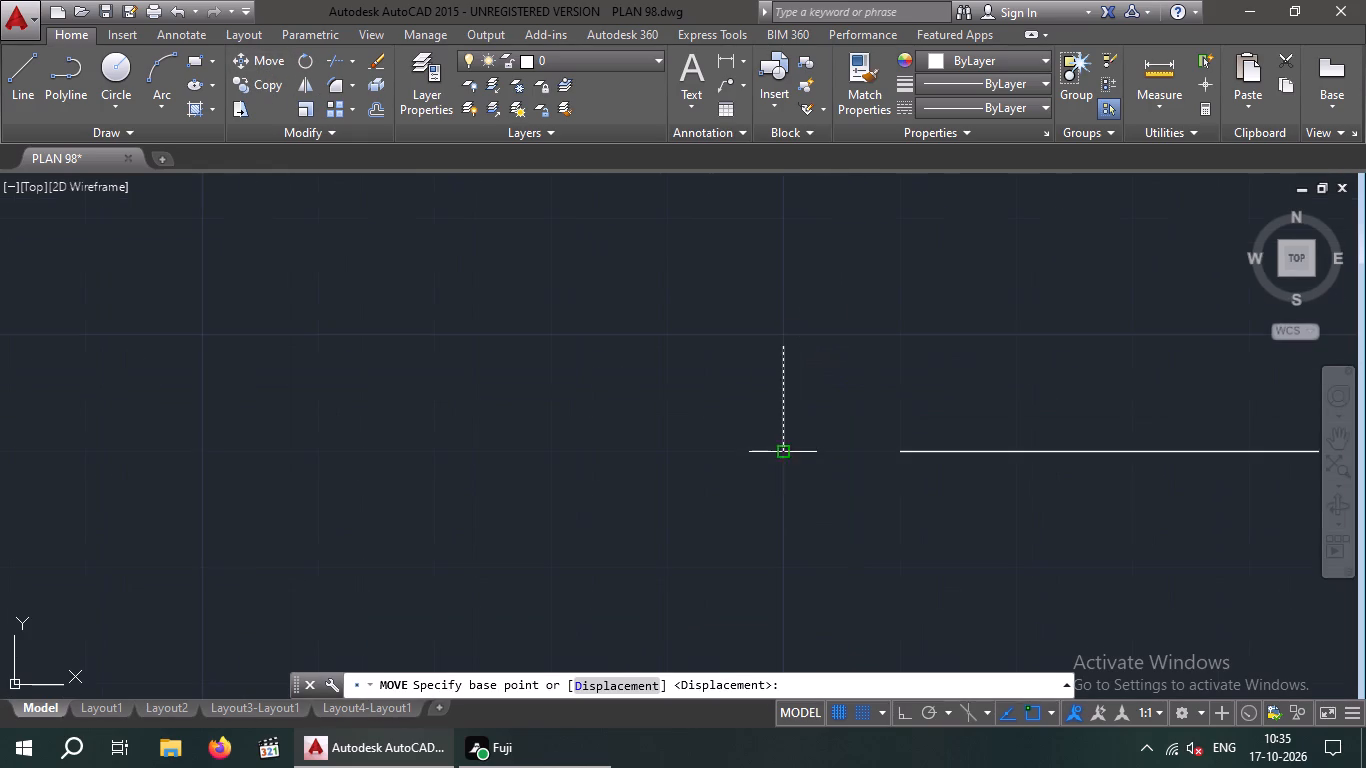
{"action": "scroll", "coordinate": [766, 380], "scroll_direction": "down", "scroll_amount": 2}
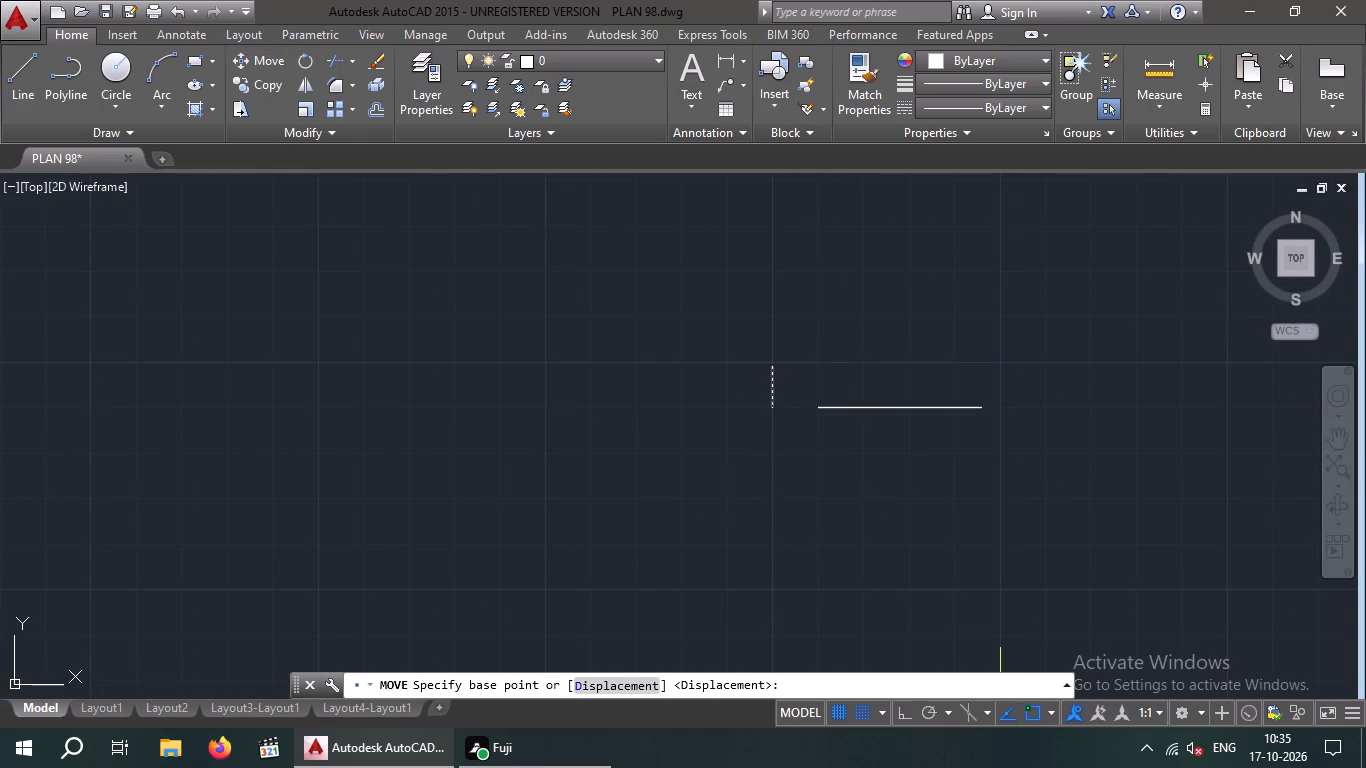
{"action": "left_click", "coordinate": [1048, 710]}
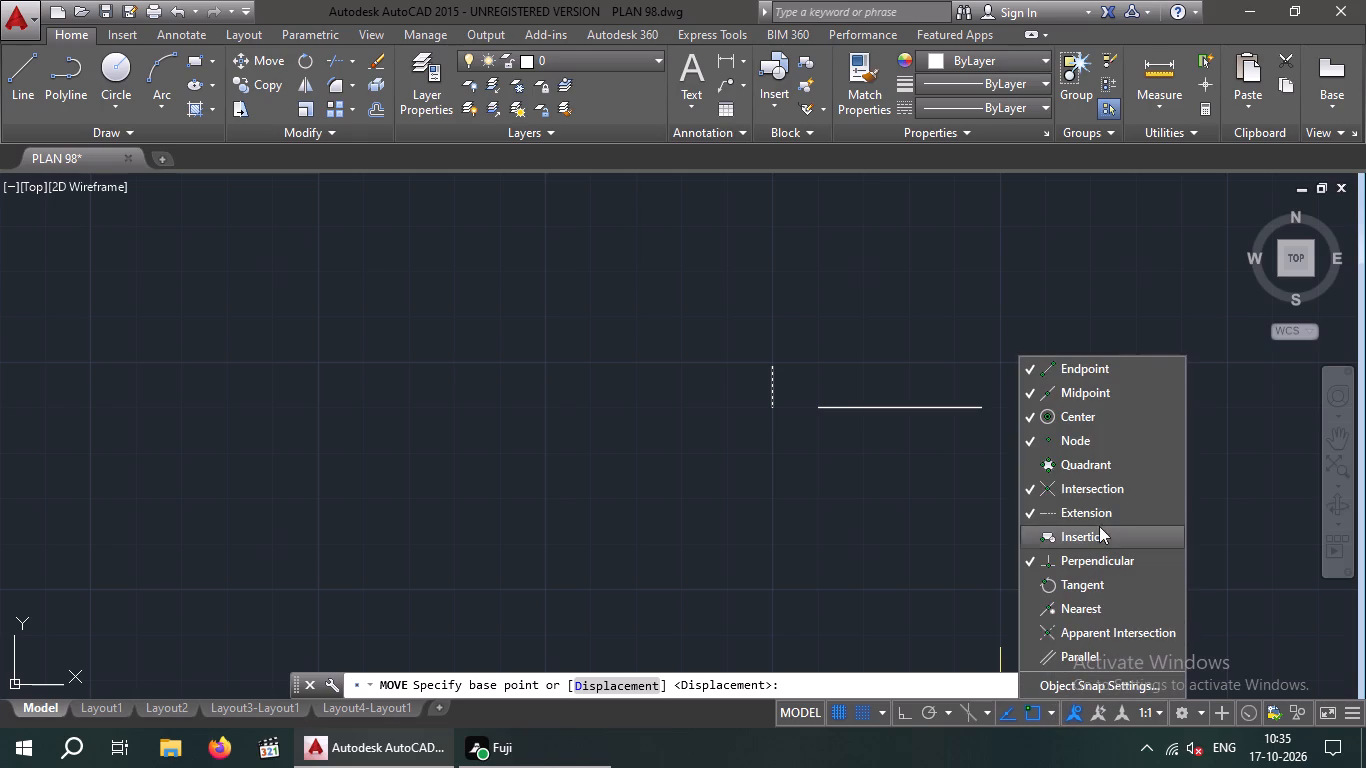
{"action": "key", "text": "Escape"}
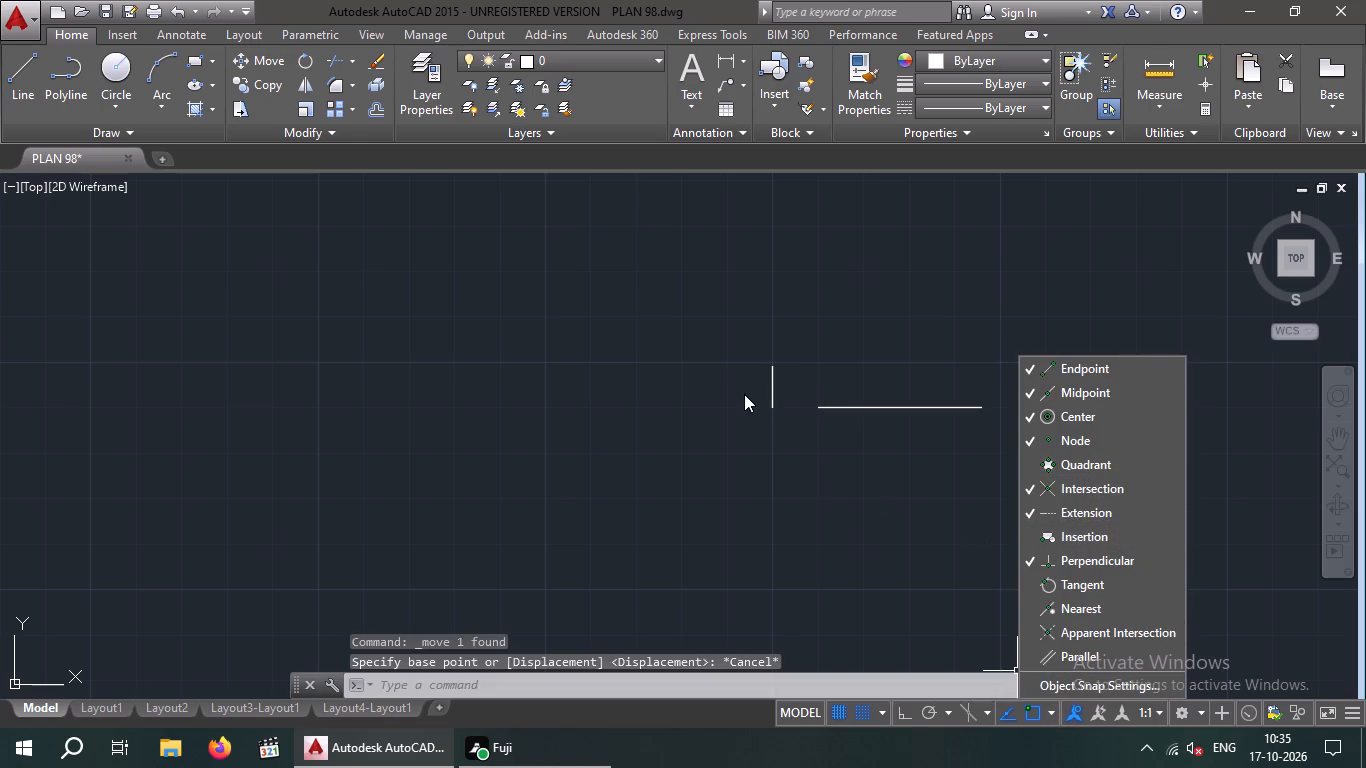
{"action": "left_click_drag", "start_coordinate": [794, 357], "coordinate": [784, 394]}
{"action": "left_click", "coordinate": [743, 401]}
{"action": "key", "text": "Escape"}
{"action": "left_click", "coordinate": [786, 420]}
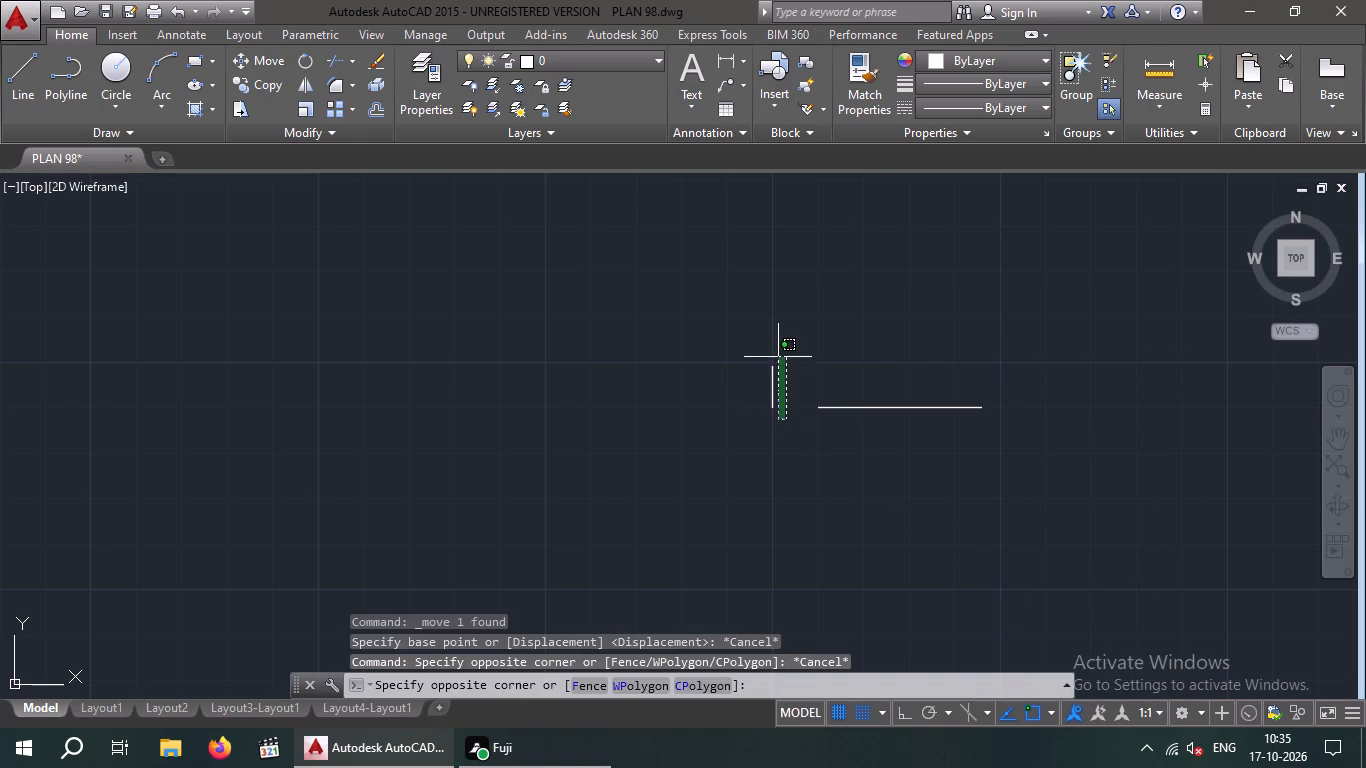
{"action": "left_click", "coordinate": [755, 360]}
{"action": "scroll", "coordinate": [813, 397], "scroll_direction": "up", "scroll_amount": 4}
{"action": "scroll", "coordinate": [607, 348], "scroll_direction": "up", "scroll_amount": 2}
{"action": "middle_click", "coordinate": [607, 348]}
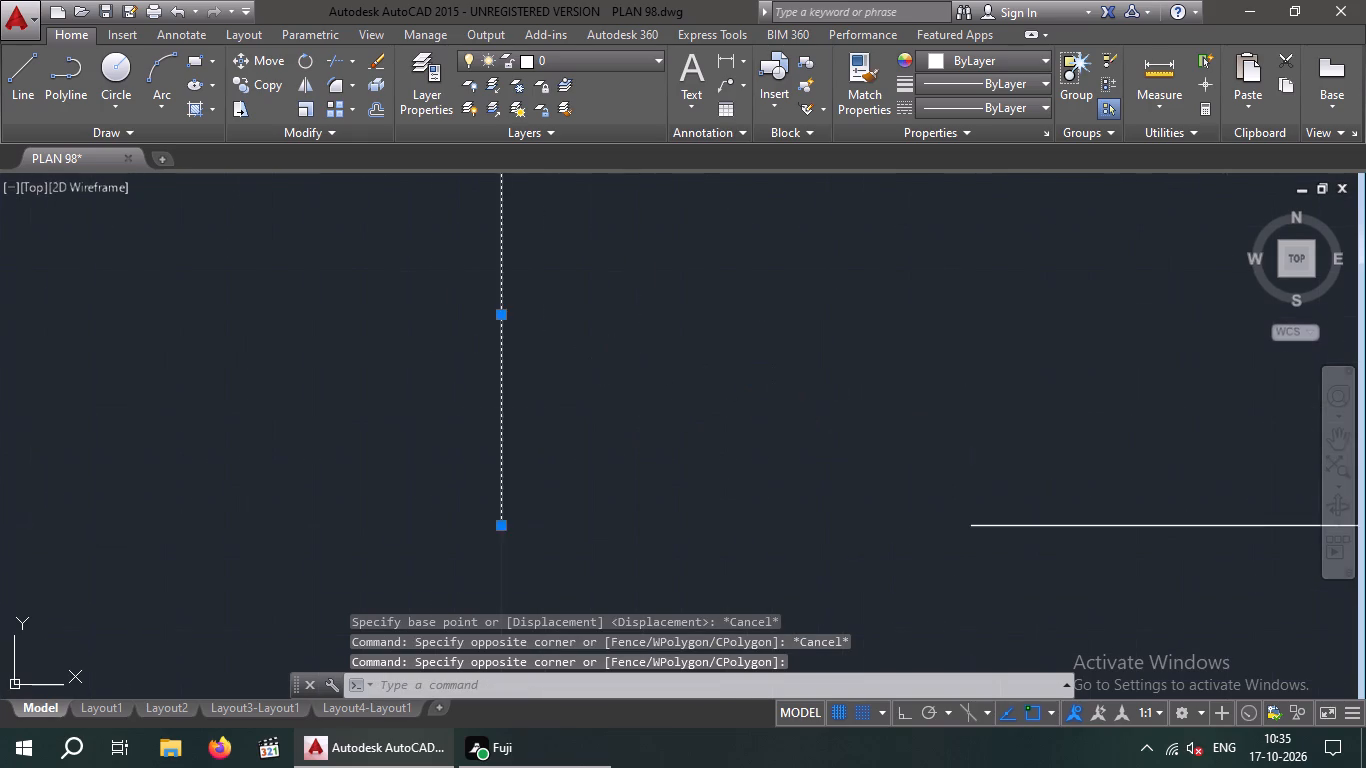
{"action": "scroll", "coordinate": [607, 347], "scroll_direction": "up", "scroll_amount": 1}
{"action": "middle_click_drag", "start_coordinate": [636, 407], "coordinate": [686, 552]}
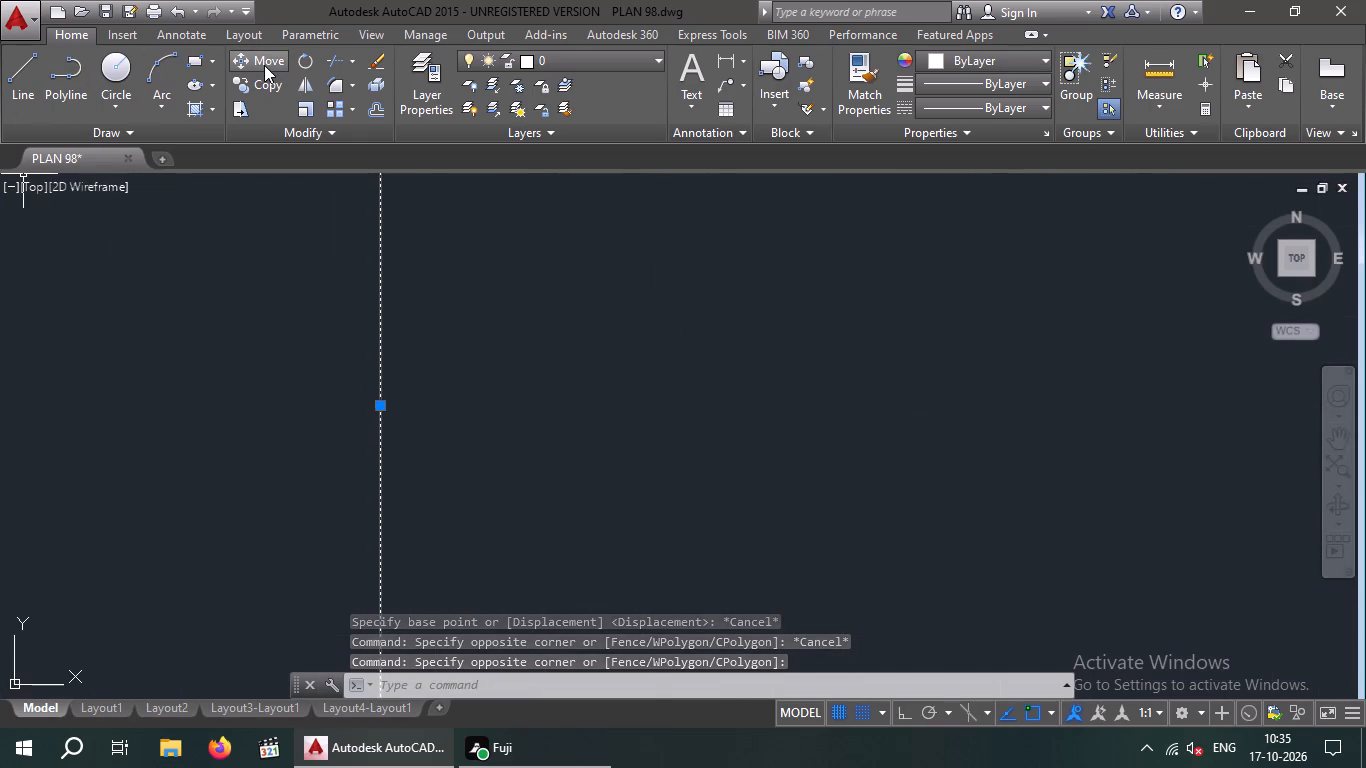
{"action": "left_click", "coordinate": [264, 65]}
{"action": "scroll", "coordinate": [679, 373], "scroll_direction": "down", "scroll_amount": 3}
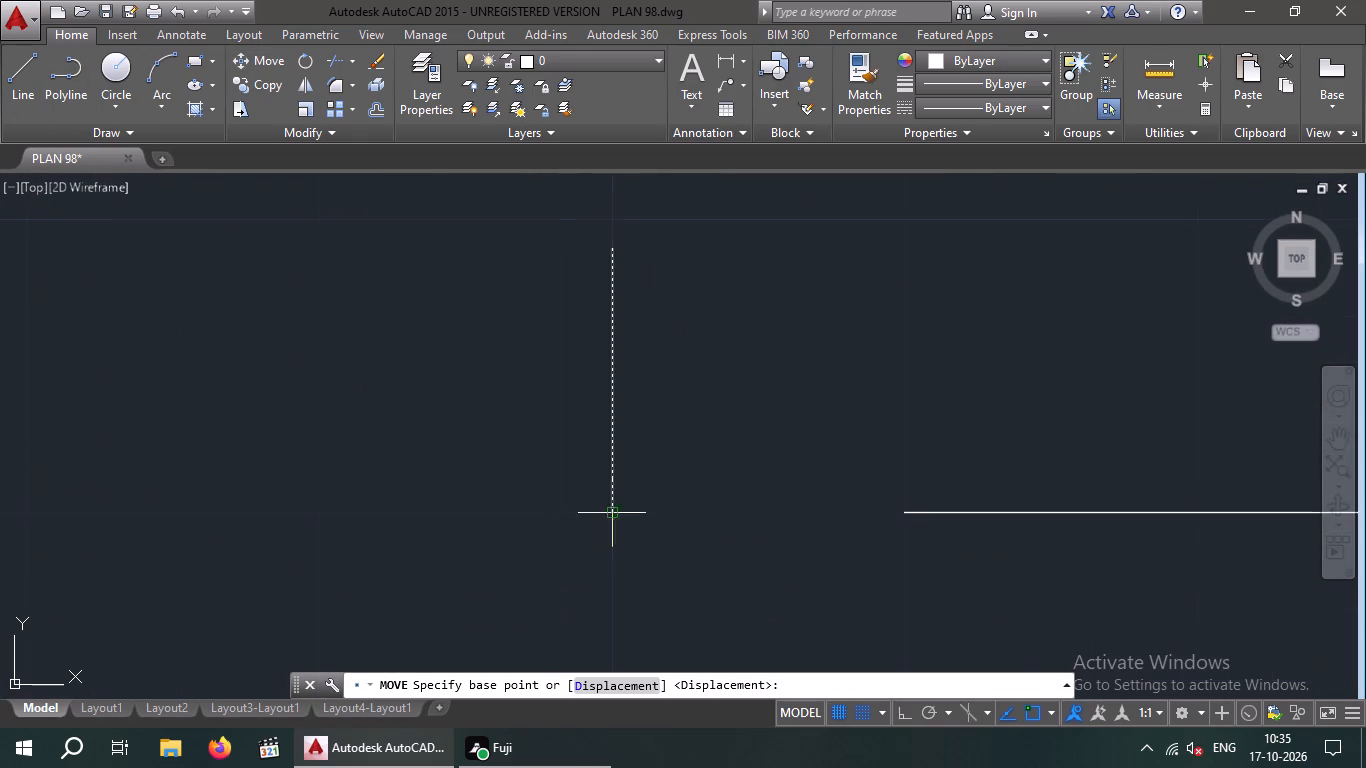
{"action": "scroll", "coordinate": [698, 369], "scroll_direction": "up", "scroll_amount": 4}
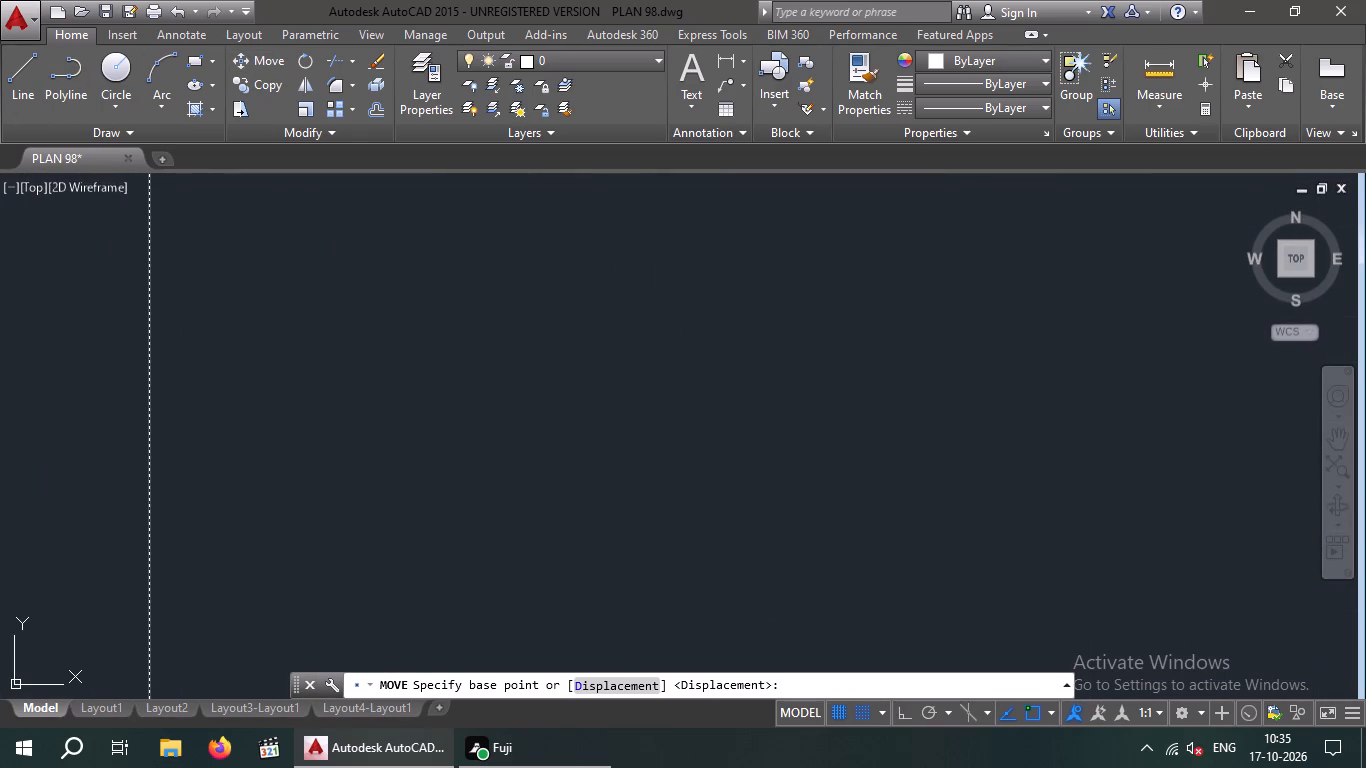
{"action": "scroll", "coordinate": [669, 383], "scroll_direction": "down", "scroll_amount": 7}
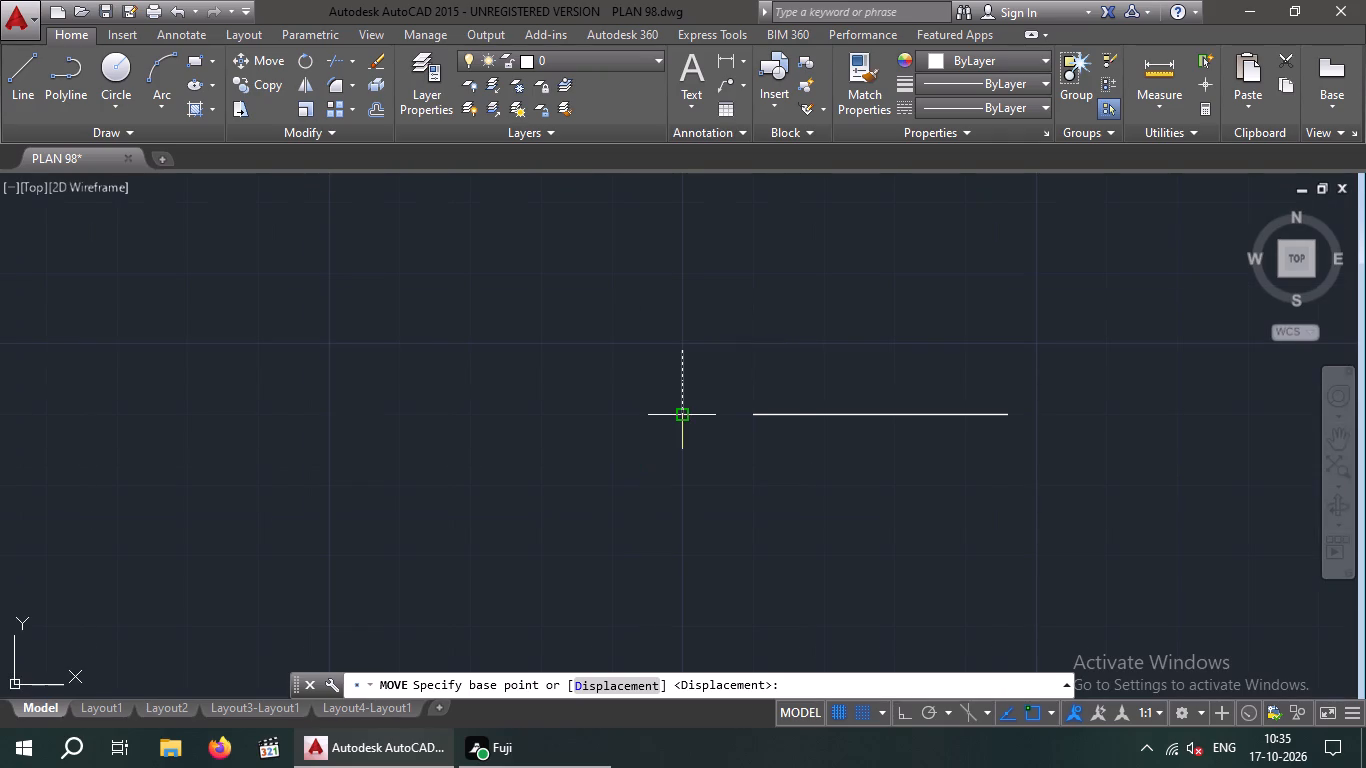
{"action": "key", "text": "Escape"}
Erase both the 9" vertical line and the separate 3' horizontal line.
{"action": "left_click_drag", "start_coordinate": [778, 324], "coordinate": [590, 393]}
{"action": "left_click_drag", "start_coordinate": [560, 394], "coordinate": [569, 399]}
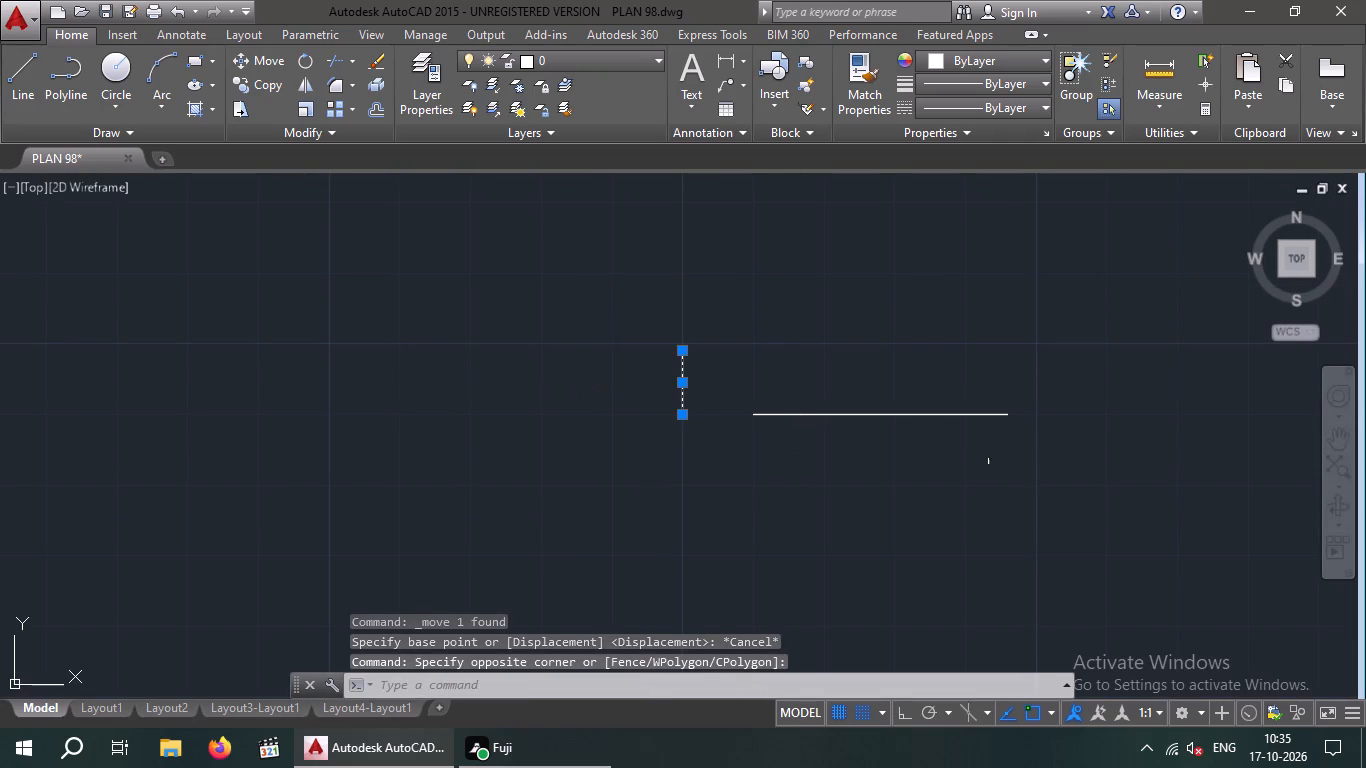
{"action": "left_click_drag", "start_coordinate": [995, 475], "coordinate": [819, 364]}
{"action": "left_click", "coordinate": [806, 321]}
{"action": "key", "text": "Delete"}
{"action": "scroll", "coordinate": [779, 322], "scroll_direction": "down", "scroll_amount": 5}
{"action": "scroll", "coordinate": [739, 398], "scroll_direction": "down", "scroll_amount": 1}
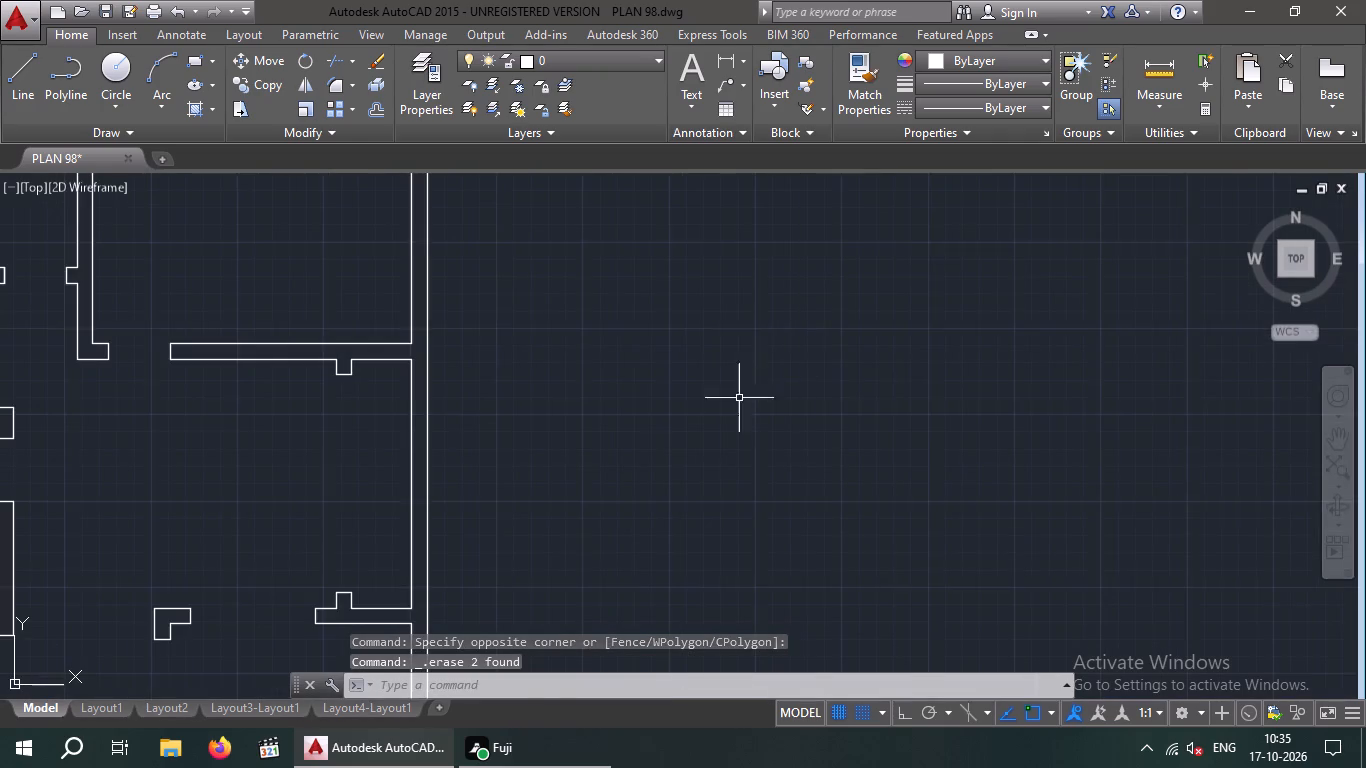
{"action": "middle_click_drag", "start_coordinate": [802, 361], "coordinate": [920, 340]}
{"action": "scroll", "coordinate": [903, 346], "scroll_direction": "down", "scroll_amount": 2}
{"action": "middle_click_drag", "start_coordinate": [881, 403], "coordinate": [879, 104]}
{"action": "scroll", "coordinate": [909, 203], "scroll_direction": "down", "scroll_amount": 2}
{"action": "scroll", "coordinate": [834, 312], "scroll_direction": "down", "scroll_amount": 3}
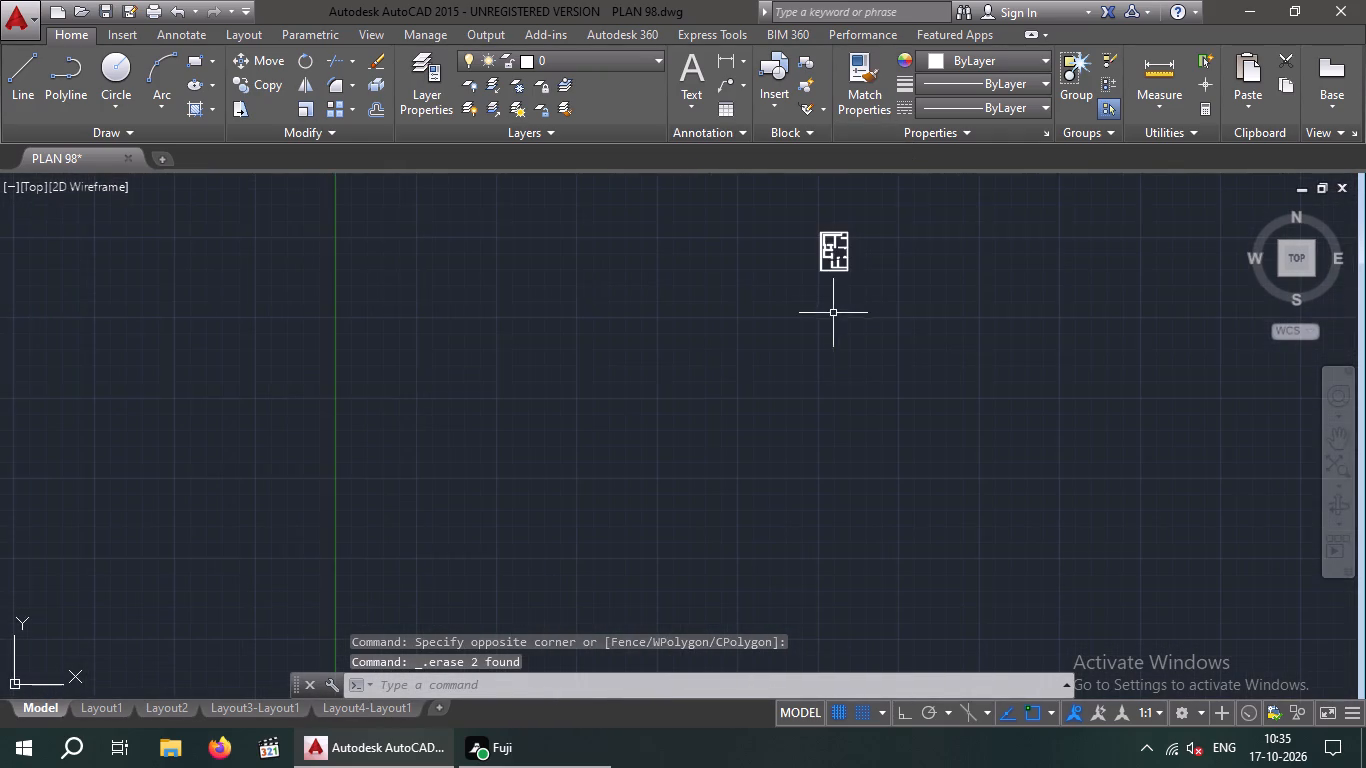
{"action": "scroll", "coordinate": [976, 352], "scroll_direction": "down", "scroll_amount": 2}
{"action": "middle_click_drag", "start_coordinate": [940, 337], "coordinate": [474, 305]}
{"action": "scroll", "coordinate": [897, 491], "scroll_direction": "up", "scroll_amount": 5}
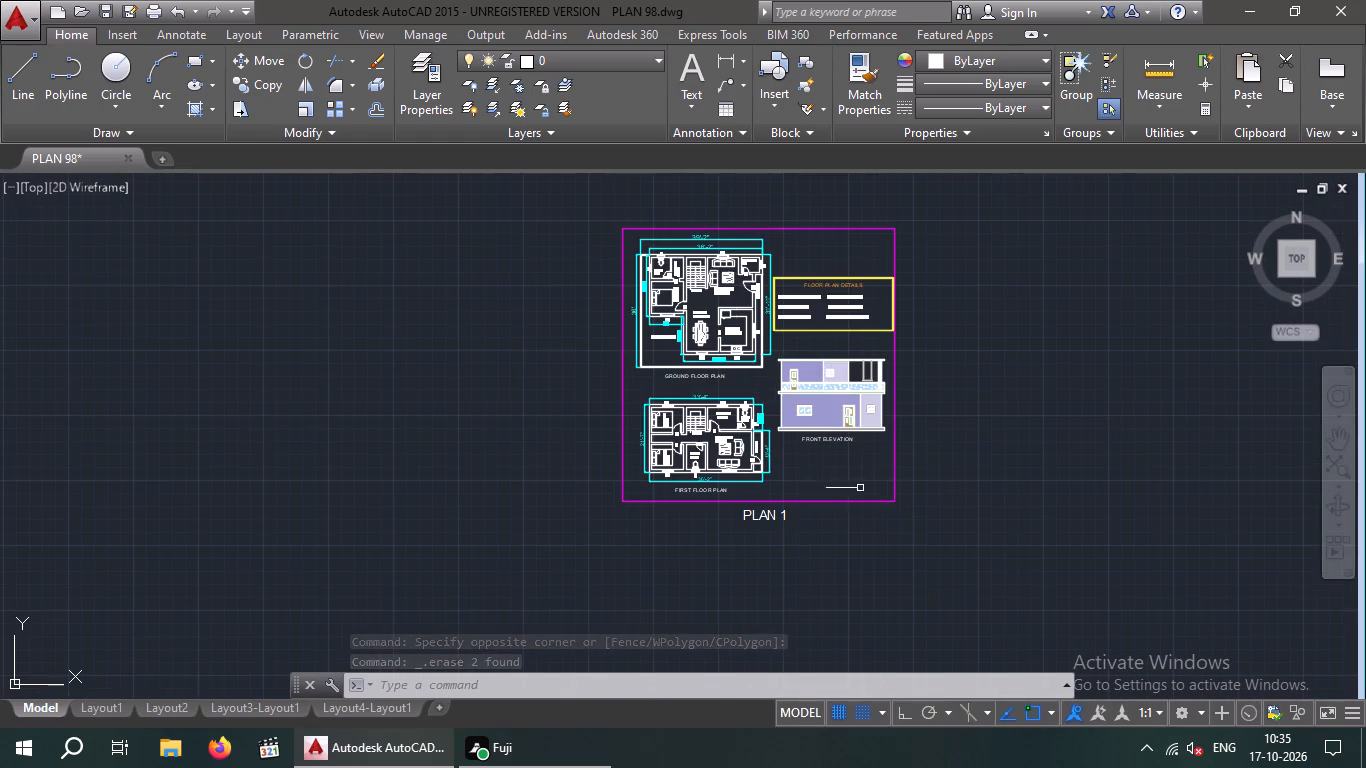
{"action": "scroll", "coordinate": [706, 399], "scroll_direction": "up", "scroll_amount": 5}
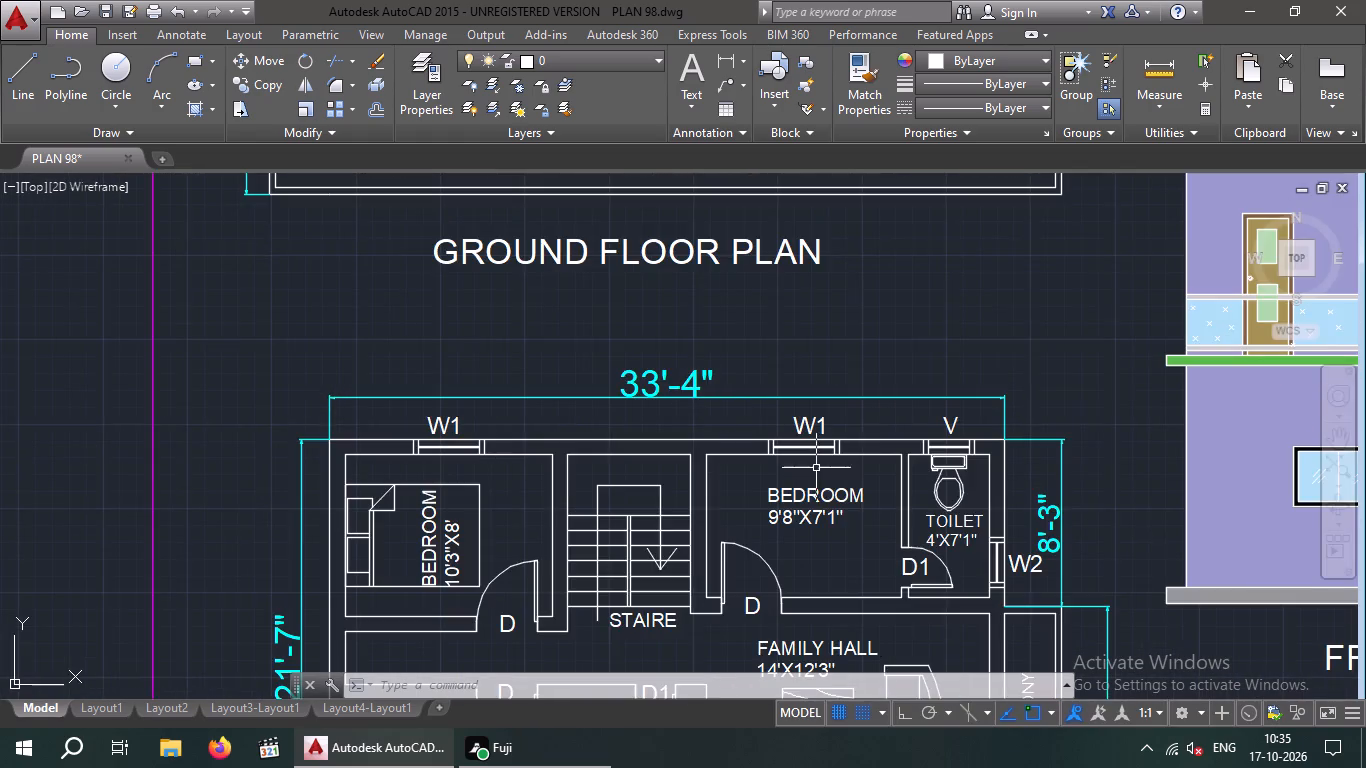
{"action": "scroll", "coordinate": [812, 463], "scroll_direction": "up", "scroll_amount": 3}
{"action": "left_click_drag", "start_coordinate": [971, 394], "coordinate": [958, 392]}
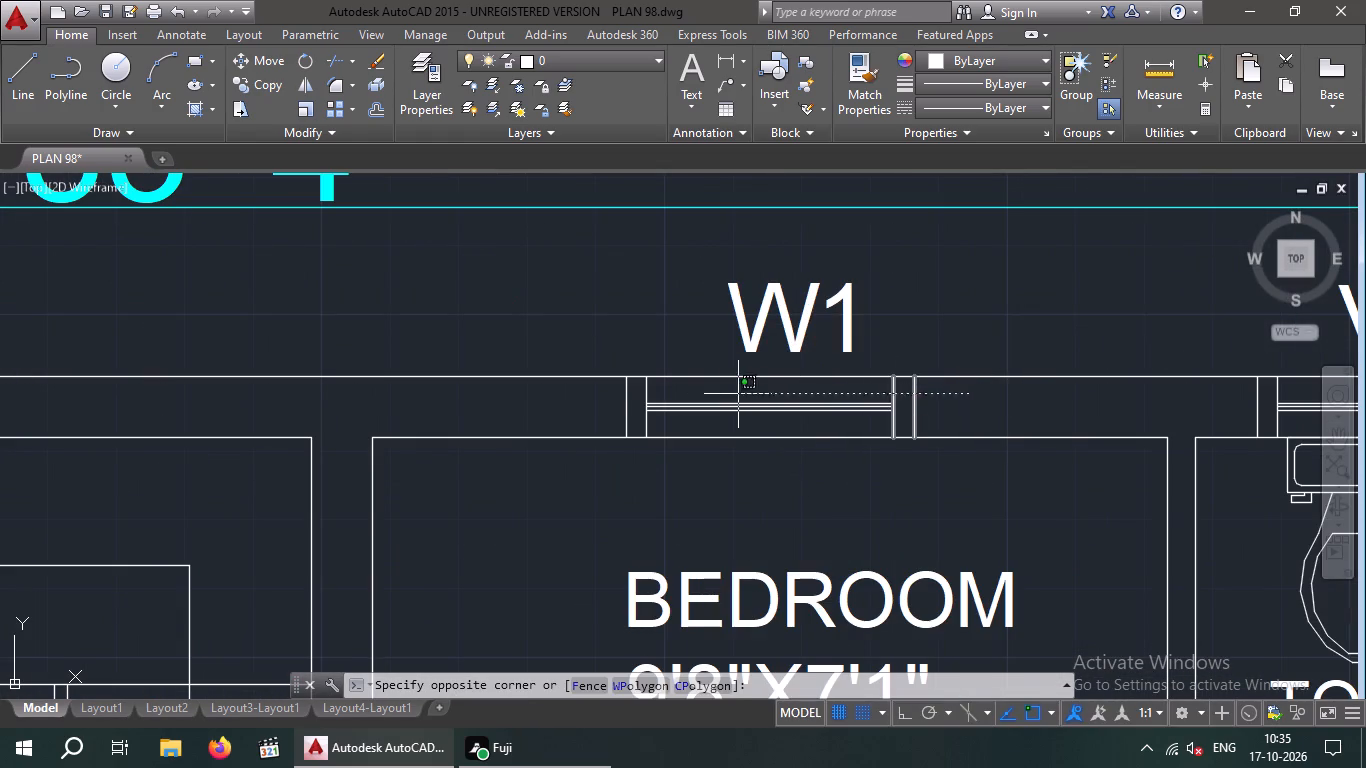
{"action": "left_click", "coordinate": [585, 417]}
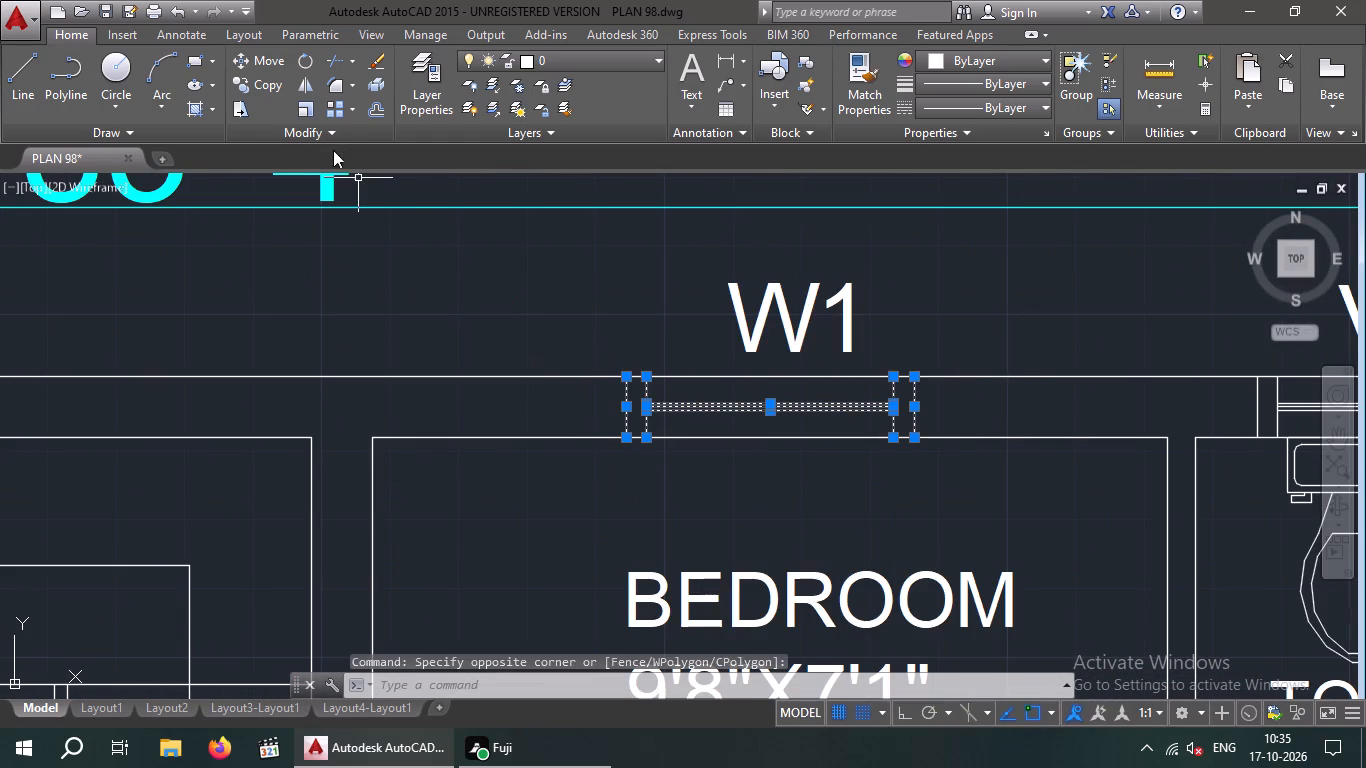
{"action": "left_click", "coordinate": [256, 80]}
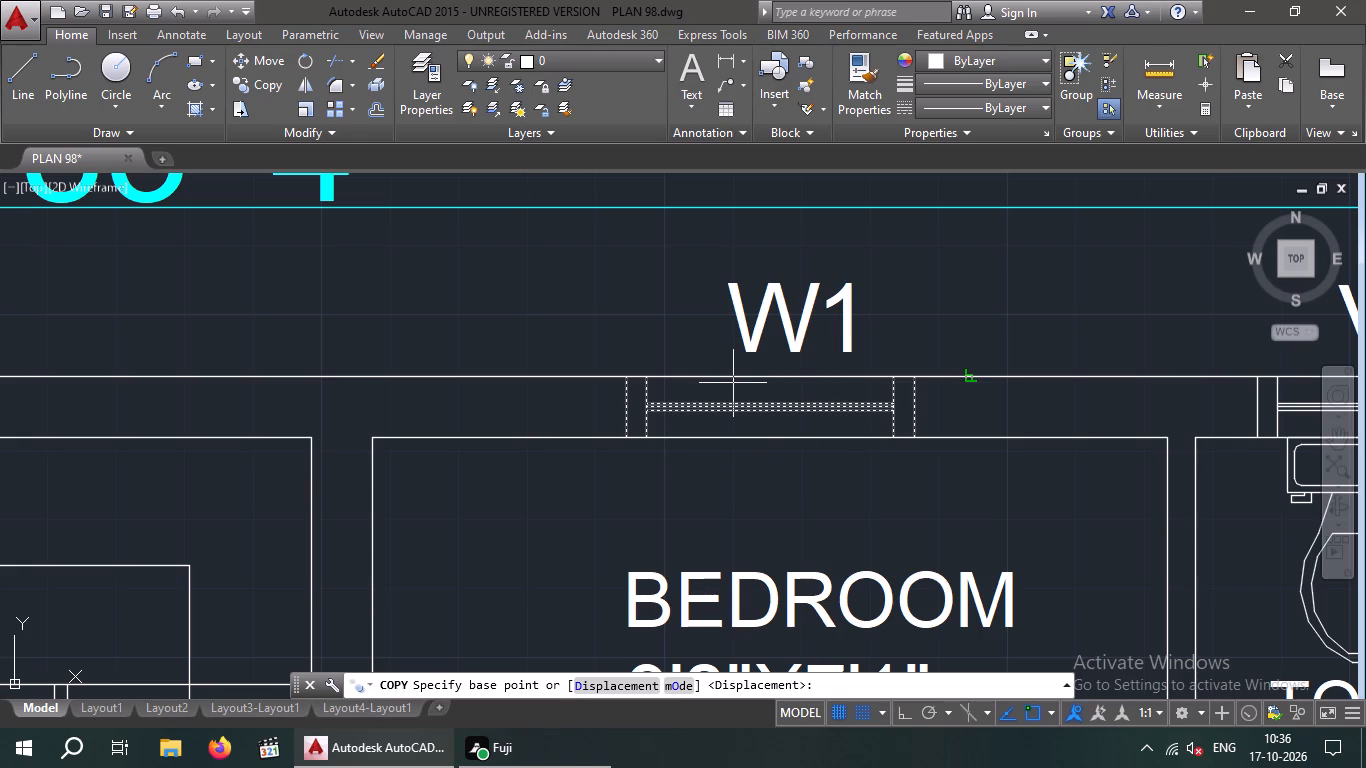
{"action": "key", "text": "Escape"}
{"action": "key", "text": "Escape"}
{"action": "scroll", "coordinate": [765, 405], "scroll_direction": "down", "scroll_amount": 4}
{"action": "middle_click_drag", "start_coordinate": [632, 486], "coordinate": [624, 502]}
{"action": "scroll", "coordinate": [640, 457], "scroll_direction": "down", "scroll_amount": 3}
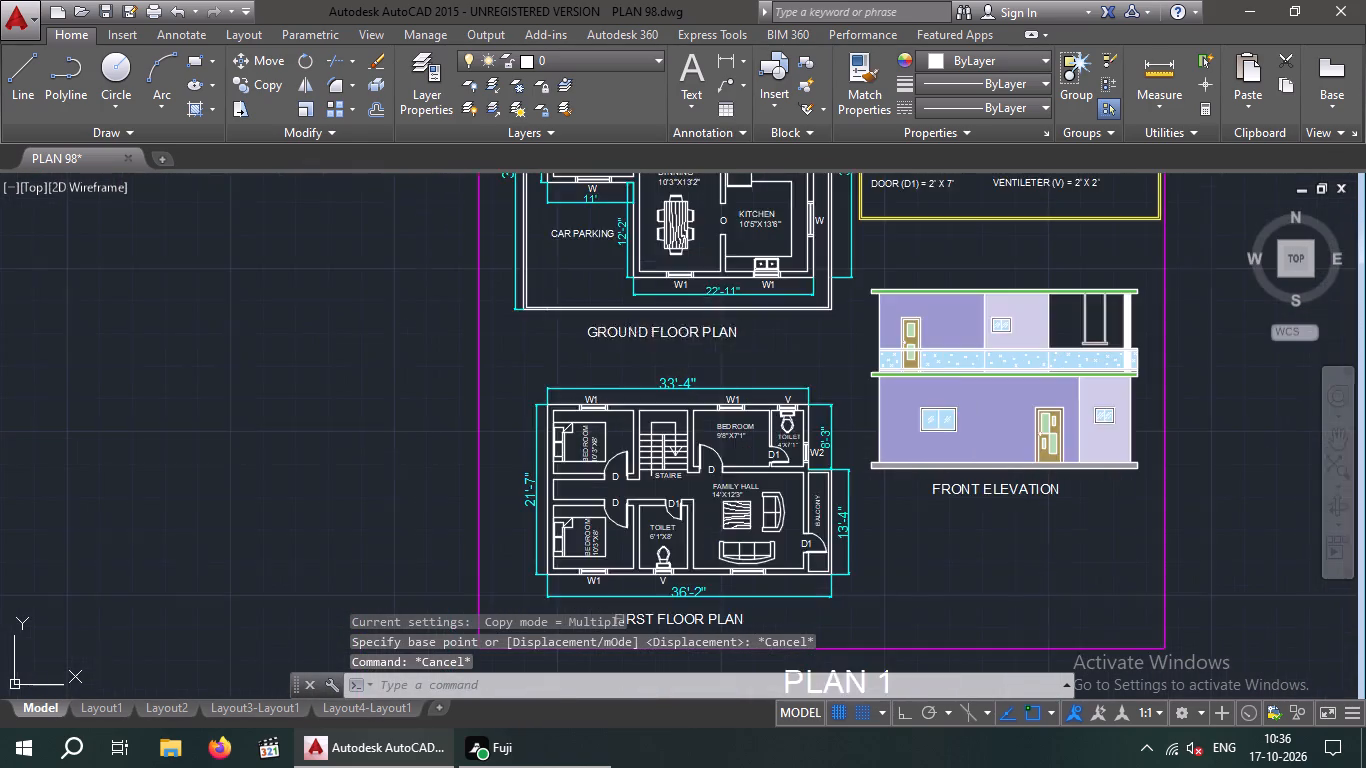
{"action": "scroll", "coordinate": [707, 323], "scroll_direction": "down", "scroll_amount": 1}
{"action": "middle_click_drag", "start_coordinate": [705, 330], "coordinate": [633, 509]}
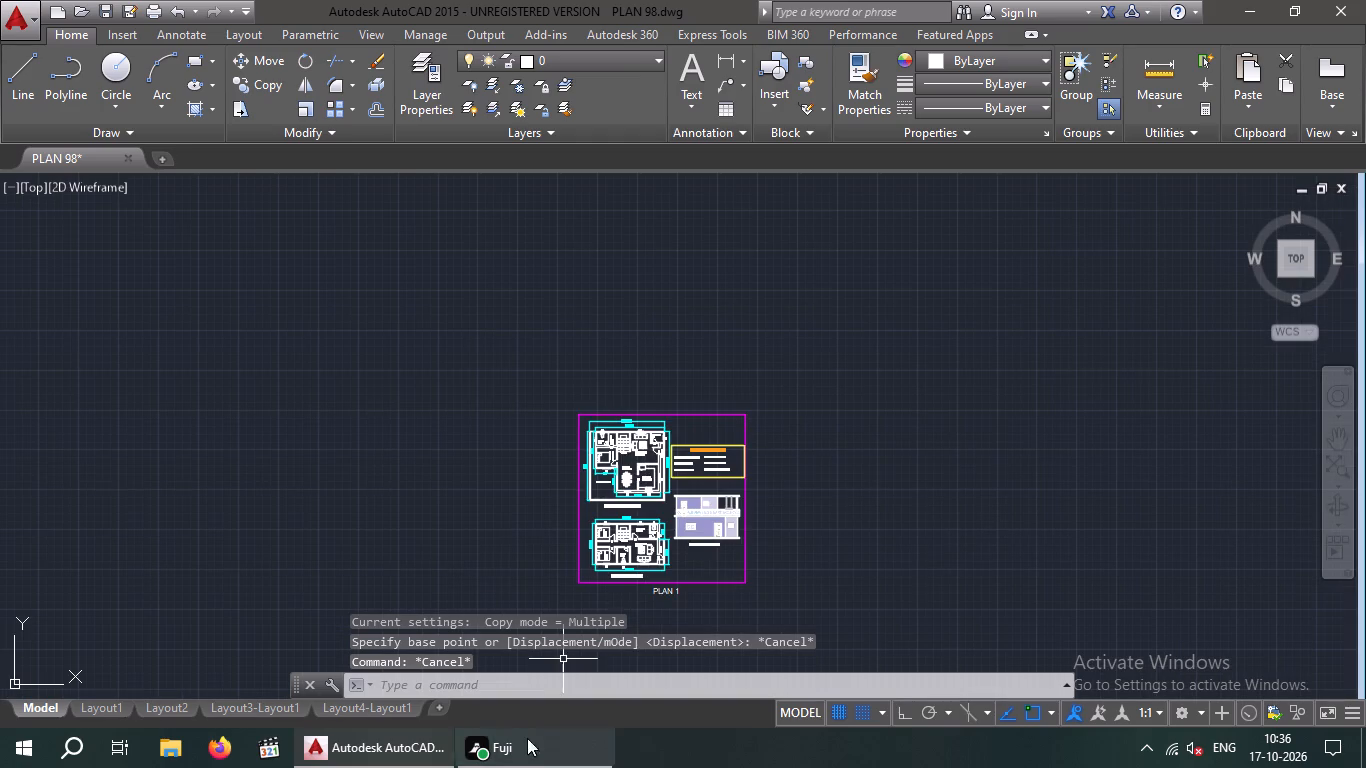
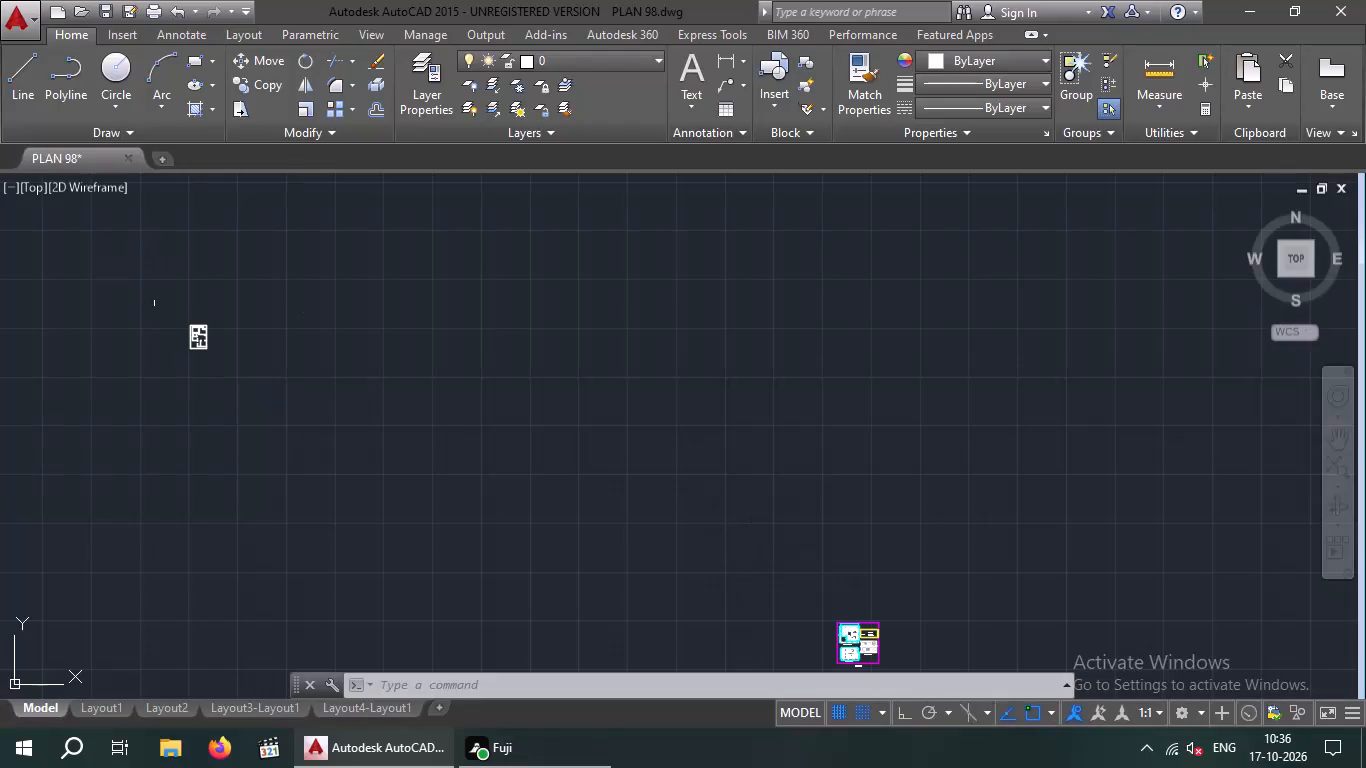
Insert one Window - Imperial block from the Architectural tool palette in the empty area to the right of the floor plan.
{"action": "scroll", "coordinate": [192, 320], "scroll_direction": "up", "scroll_amount": 7}
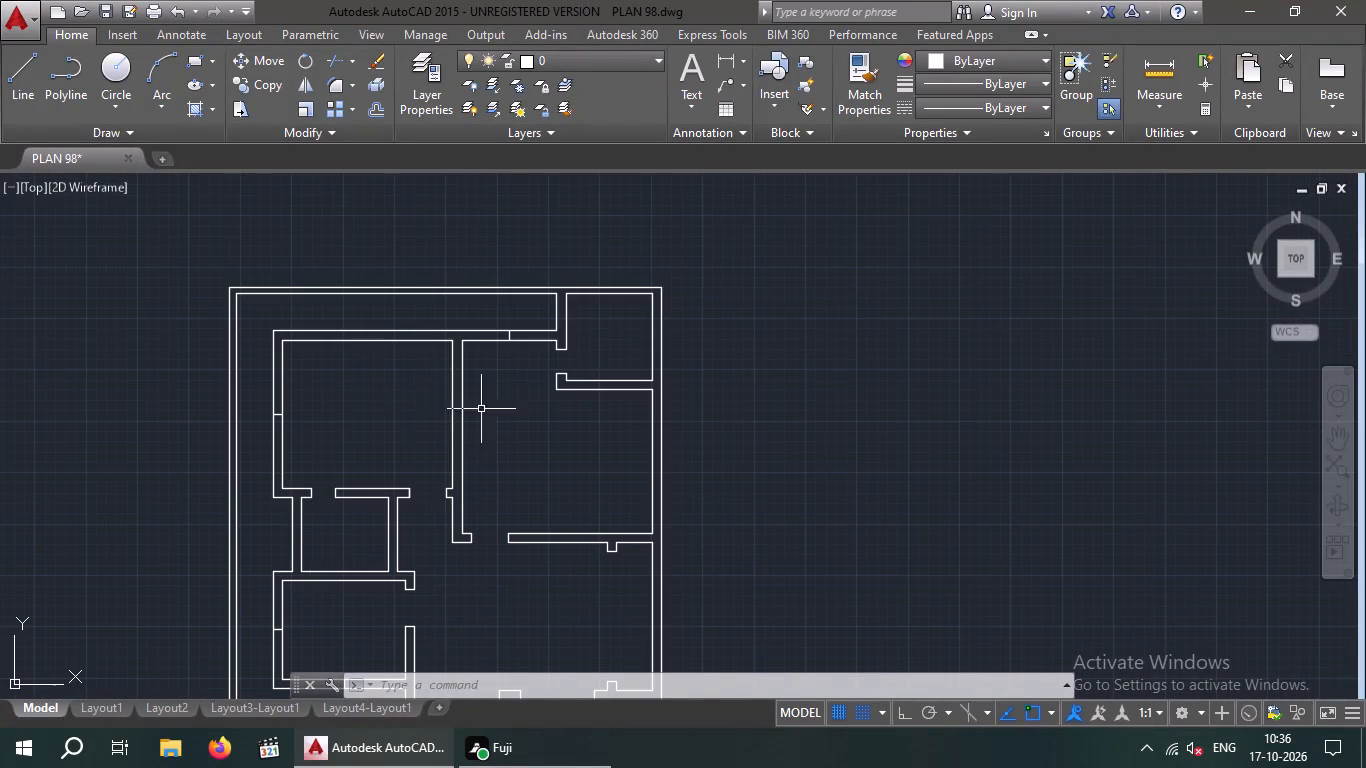
{"action": "scroll", "coordinate": [514, 421], "scroll_direction": "down", "scroll_amount": 1}
{"action": "middle_click", "coordinate": [513, 416]}
{"action": "type", "text": "tp"}
{"action": "key", "text": "Return"}
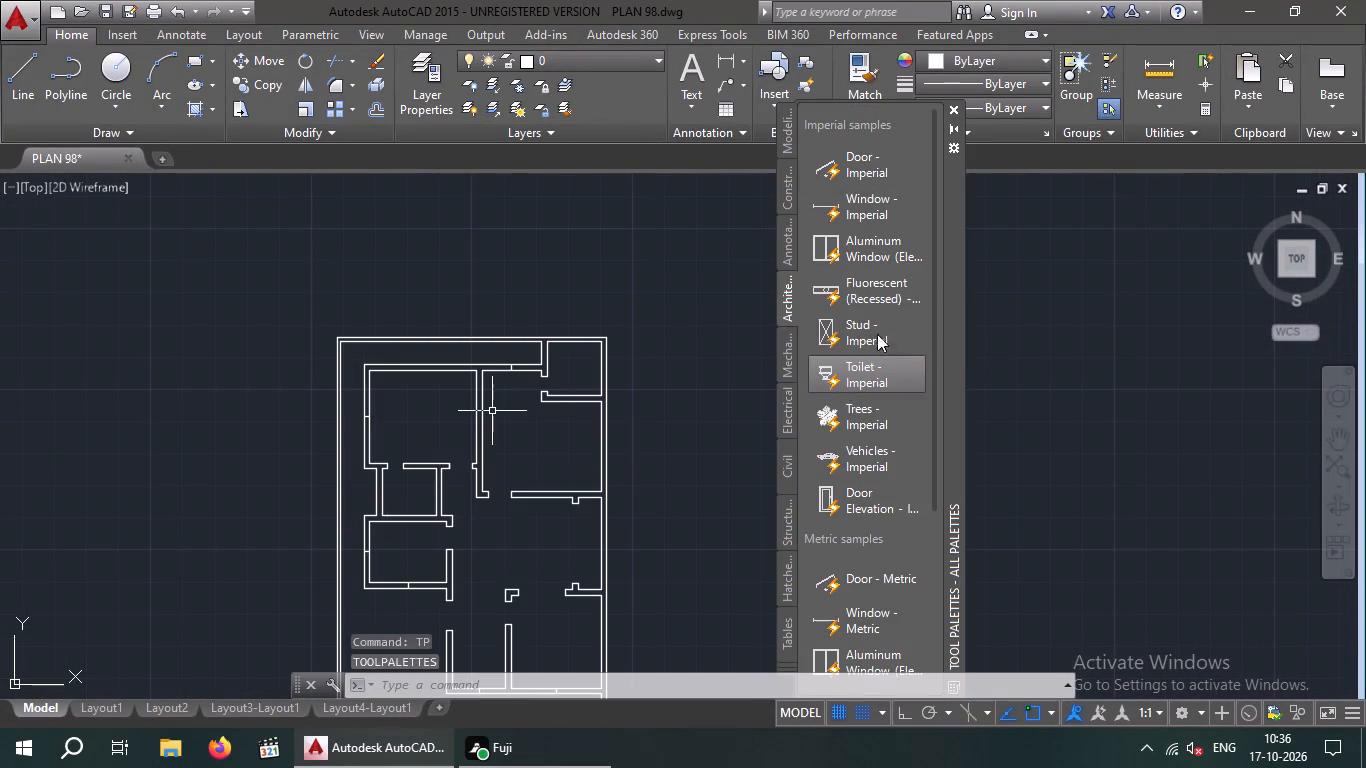
{"action": "left_click", "coordinate": [867, 210]}
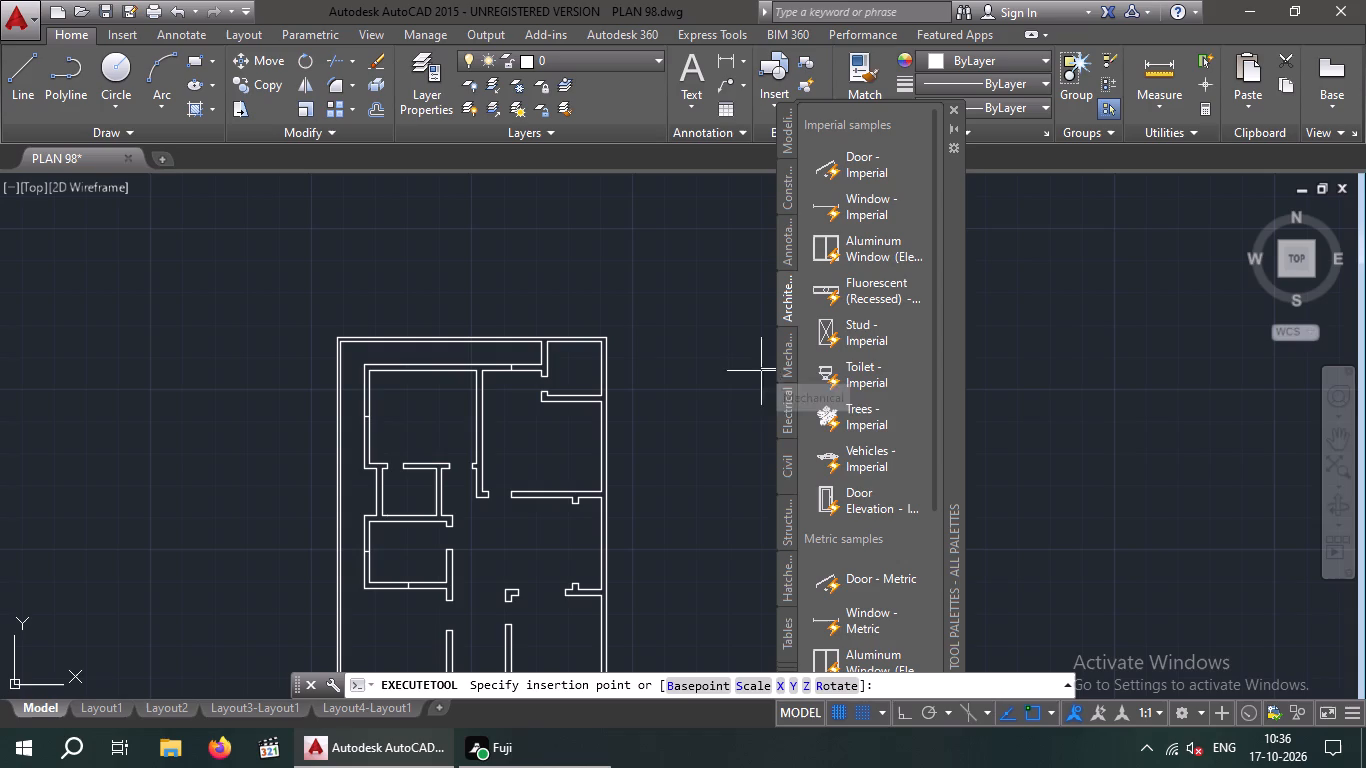
{"action": "left_click", "coordinate": [1046, 358]}
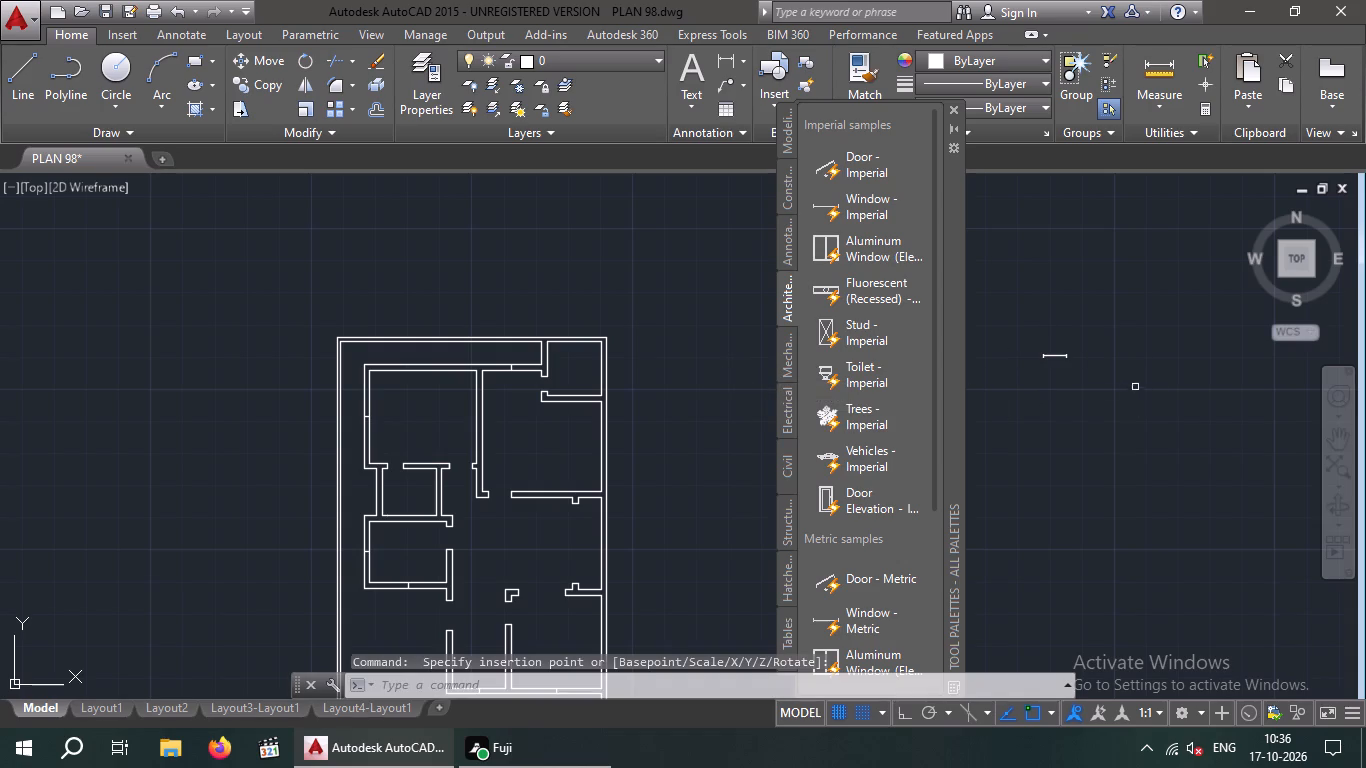
{"action": "key", "text": "Escape"}
{"action": "key", "text": "Escape"}
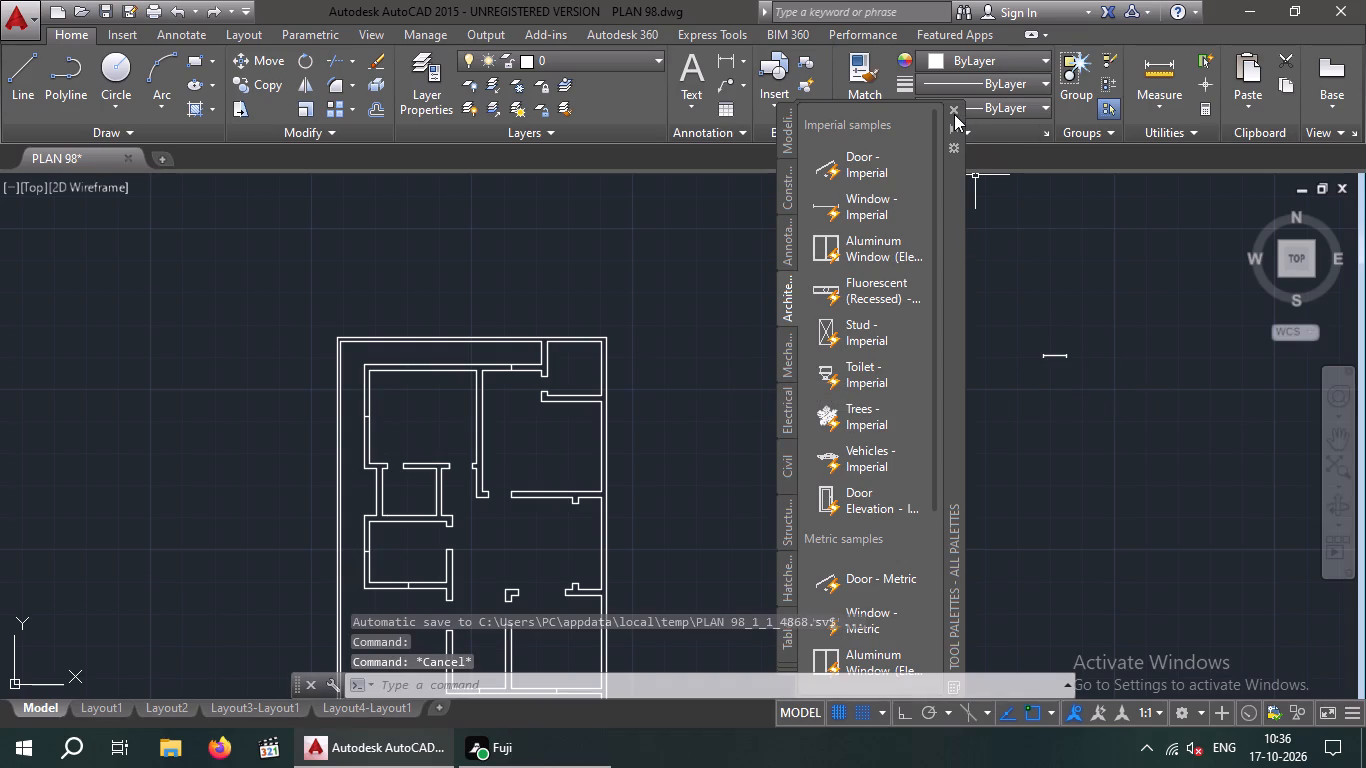
{"action": "left_click", "coordinate": [954, 114]}
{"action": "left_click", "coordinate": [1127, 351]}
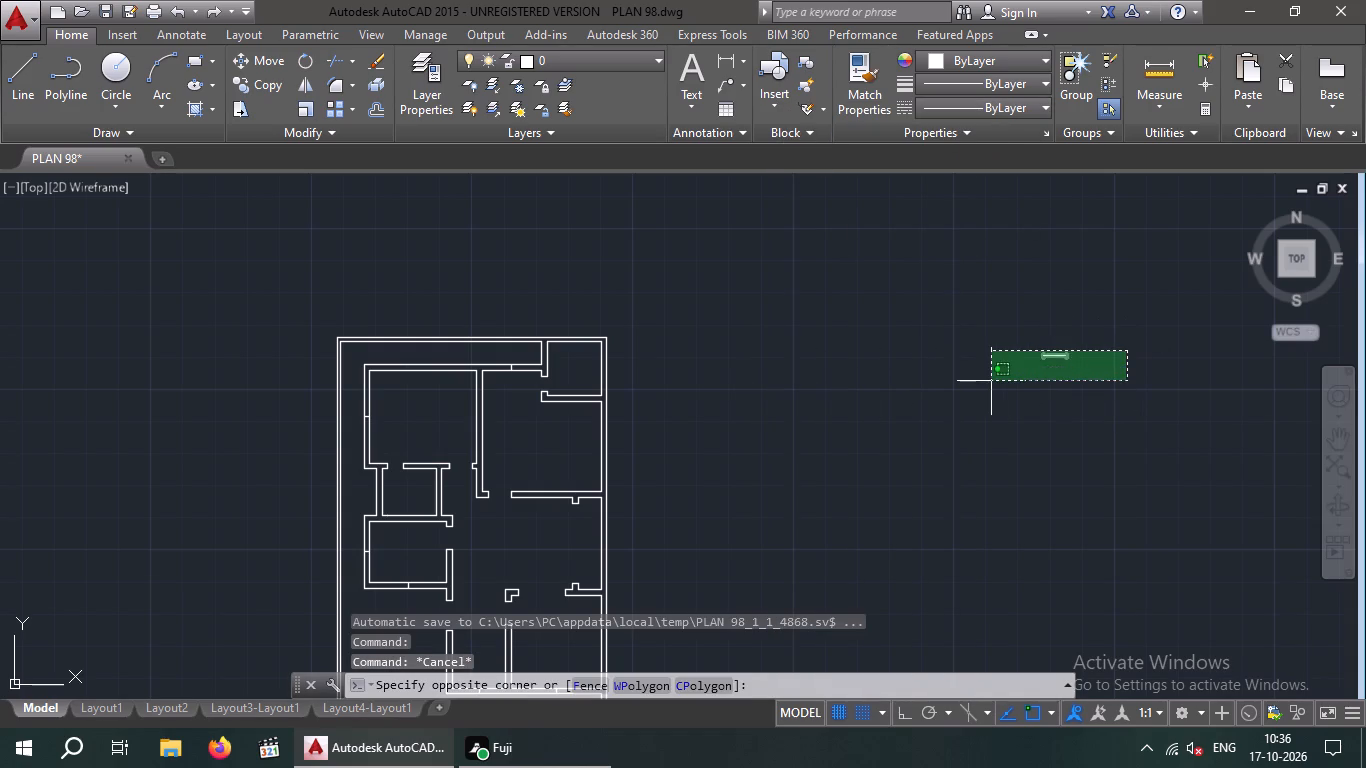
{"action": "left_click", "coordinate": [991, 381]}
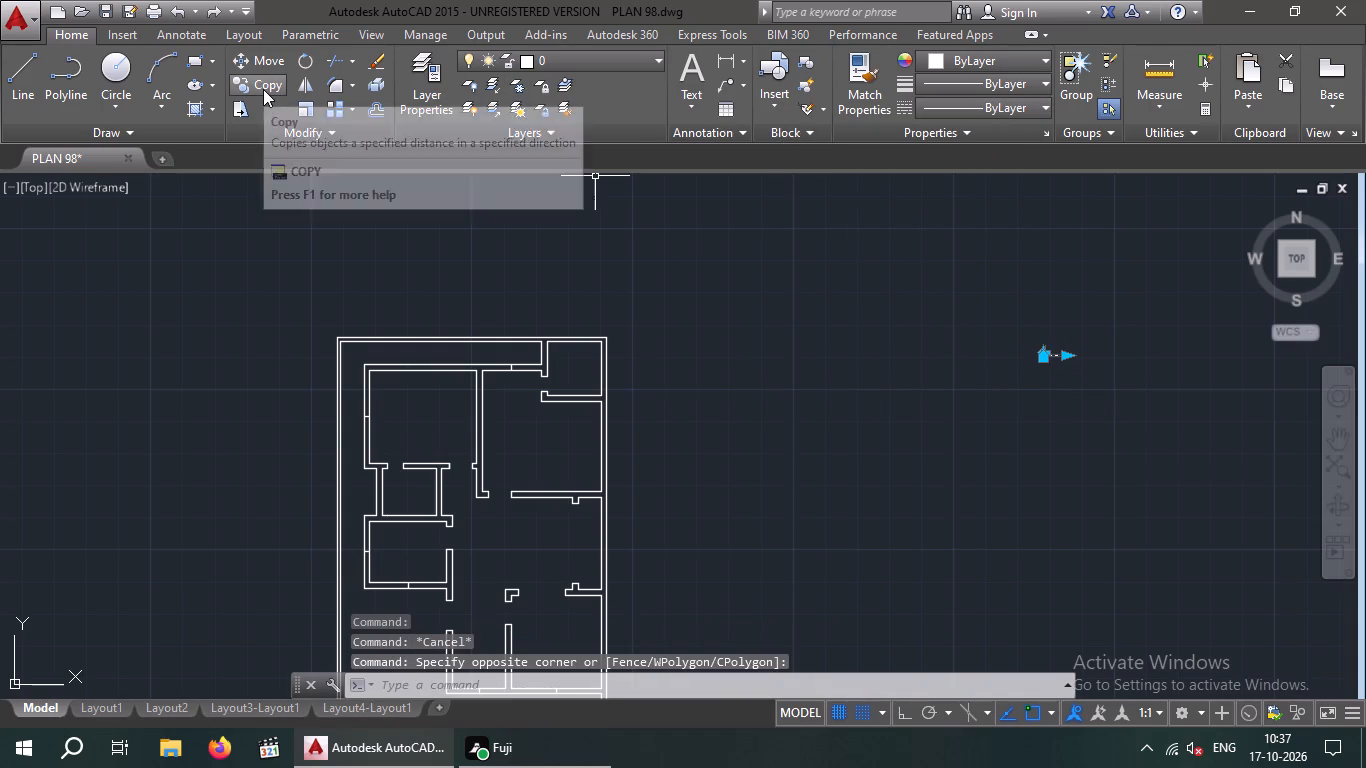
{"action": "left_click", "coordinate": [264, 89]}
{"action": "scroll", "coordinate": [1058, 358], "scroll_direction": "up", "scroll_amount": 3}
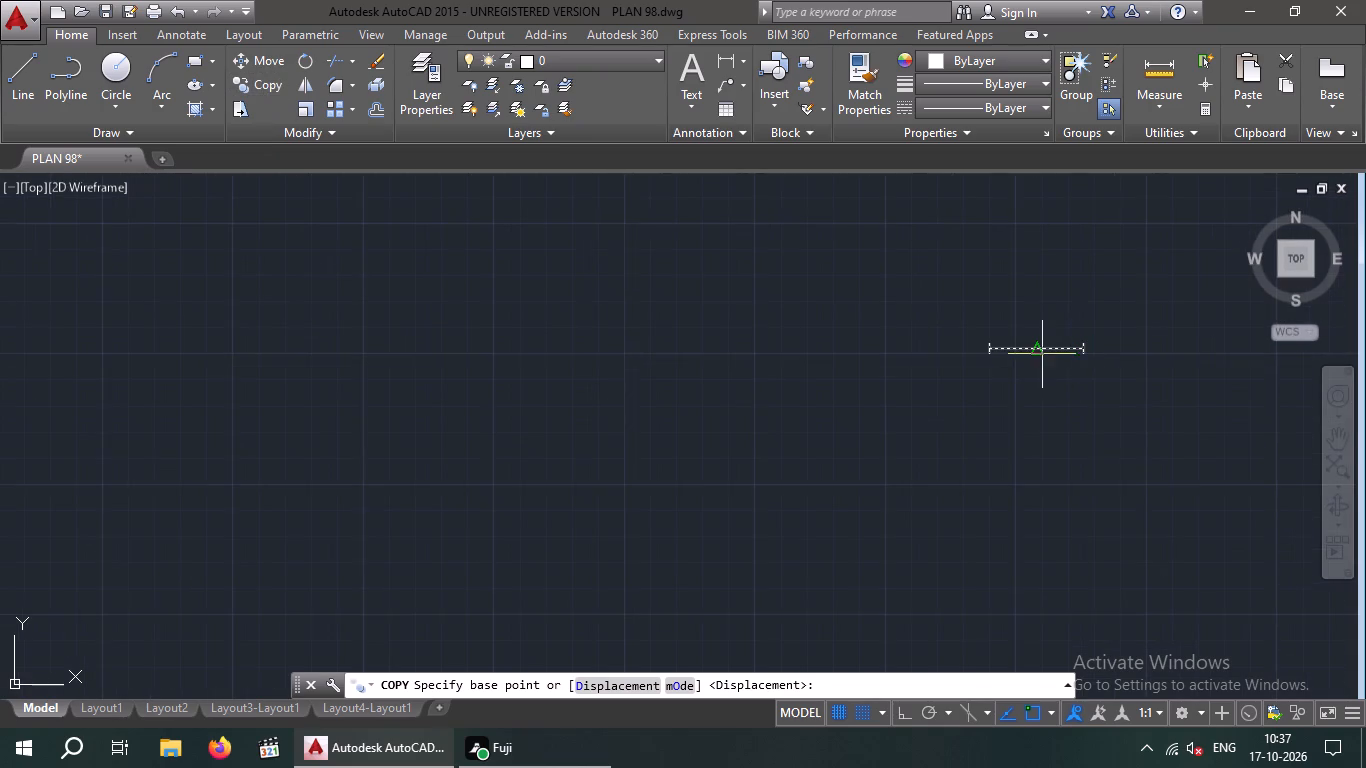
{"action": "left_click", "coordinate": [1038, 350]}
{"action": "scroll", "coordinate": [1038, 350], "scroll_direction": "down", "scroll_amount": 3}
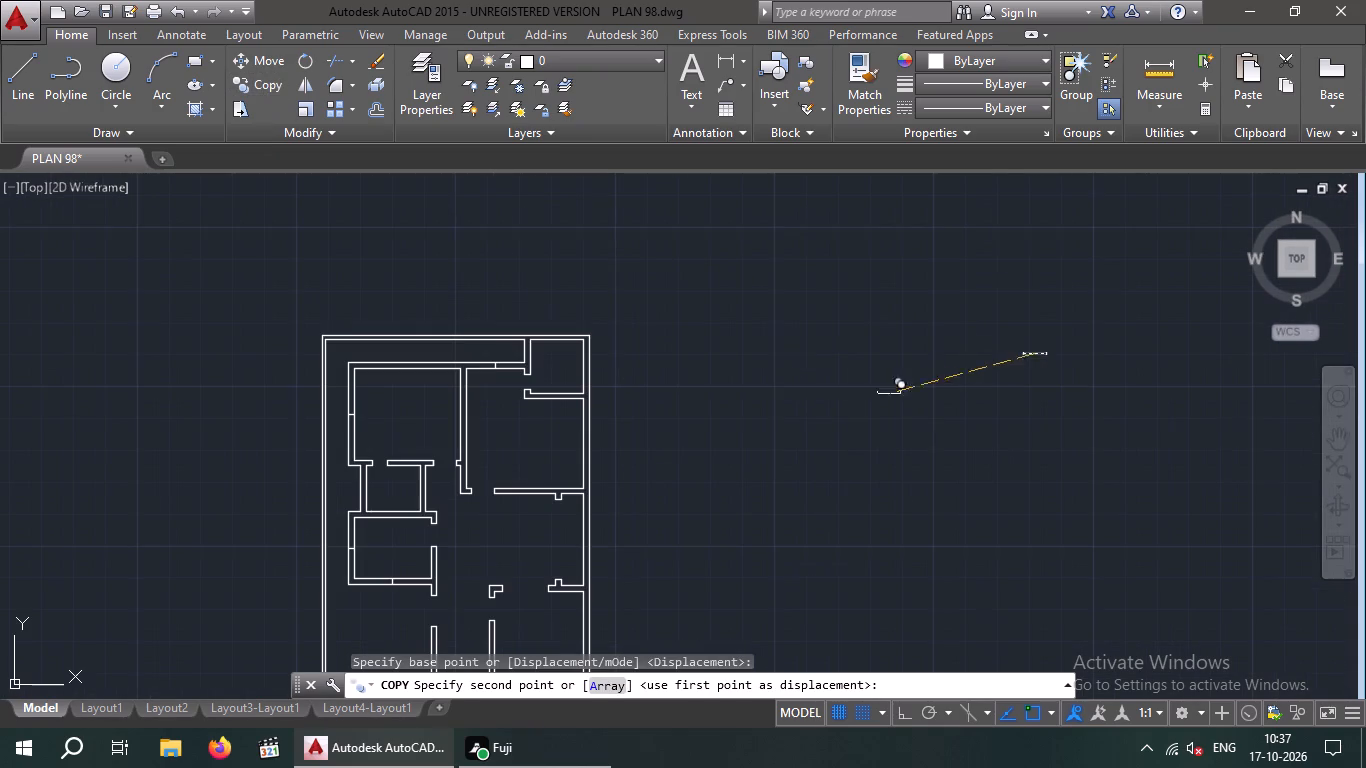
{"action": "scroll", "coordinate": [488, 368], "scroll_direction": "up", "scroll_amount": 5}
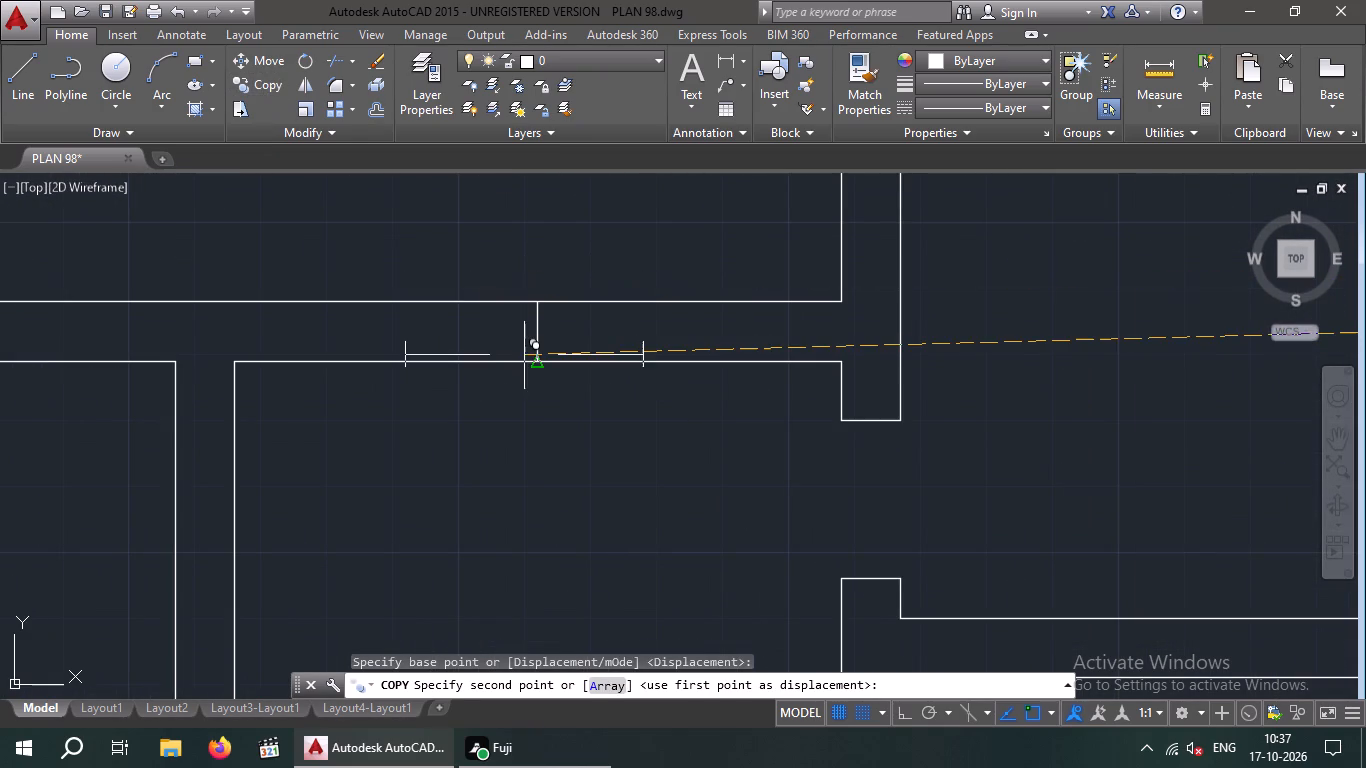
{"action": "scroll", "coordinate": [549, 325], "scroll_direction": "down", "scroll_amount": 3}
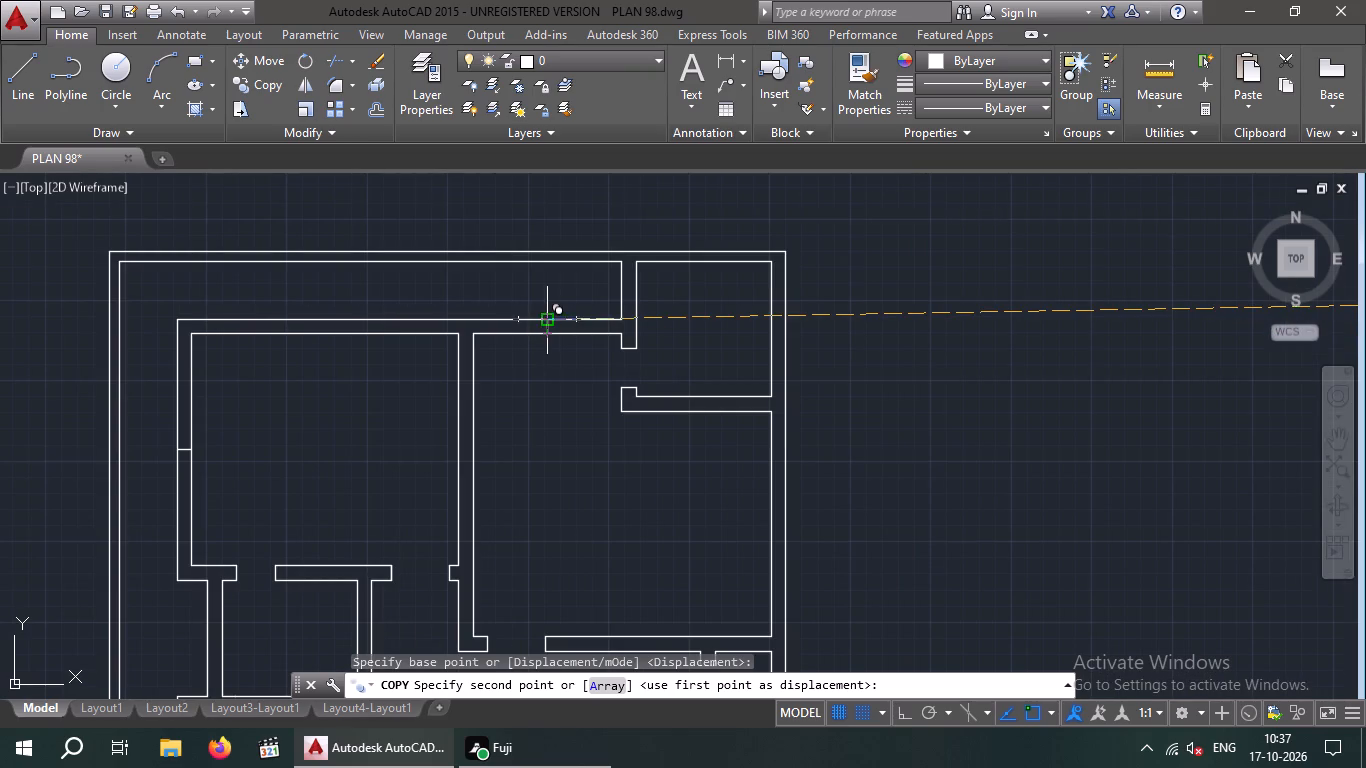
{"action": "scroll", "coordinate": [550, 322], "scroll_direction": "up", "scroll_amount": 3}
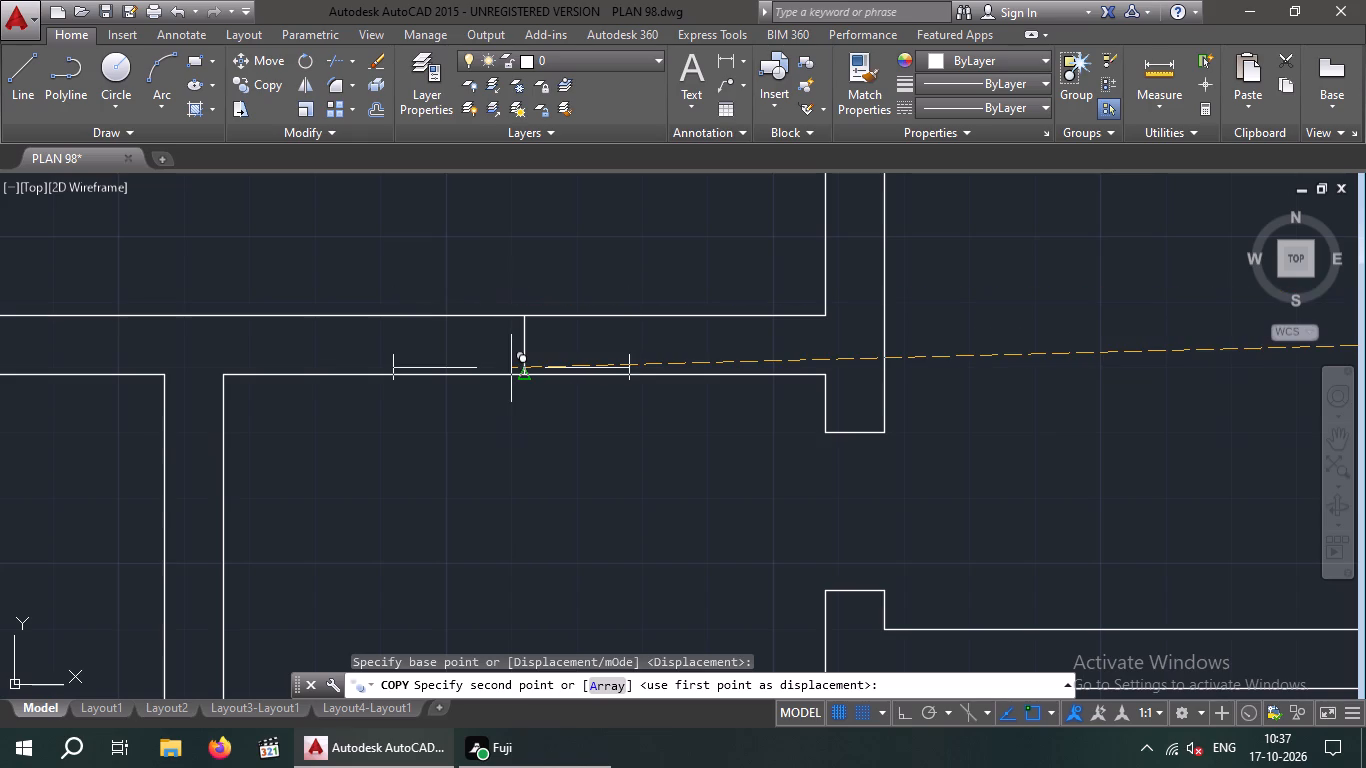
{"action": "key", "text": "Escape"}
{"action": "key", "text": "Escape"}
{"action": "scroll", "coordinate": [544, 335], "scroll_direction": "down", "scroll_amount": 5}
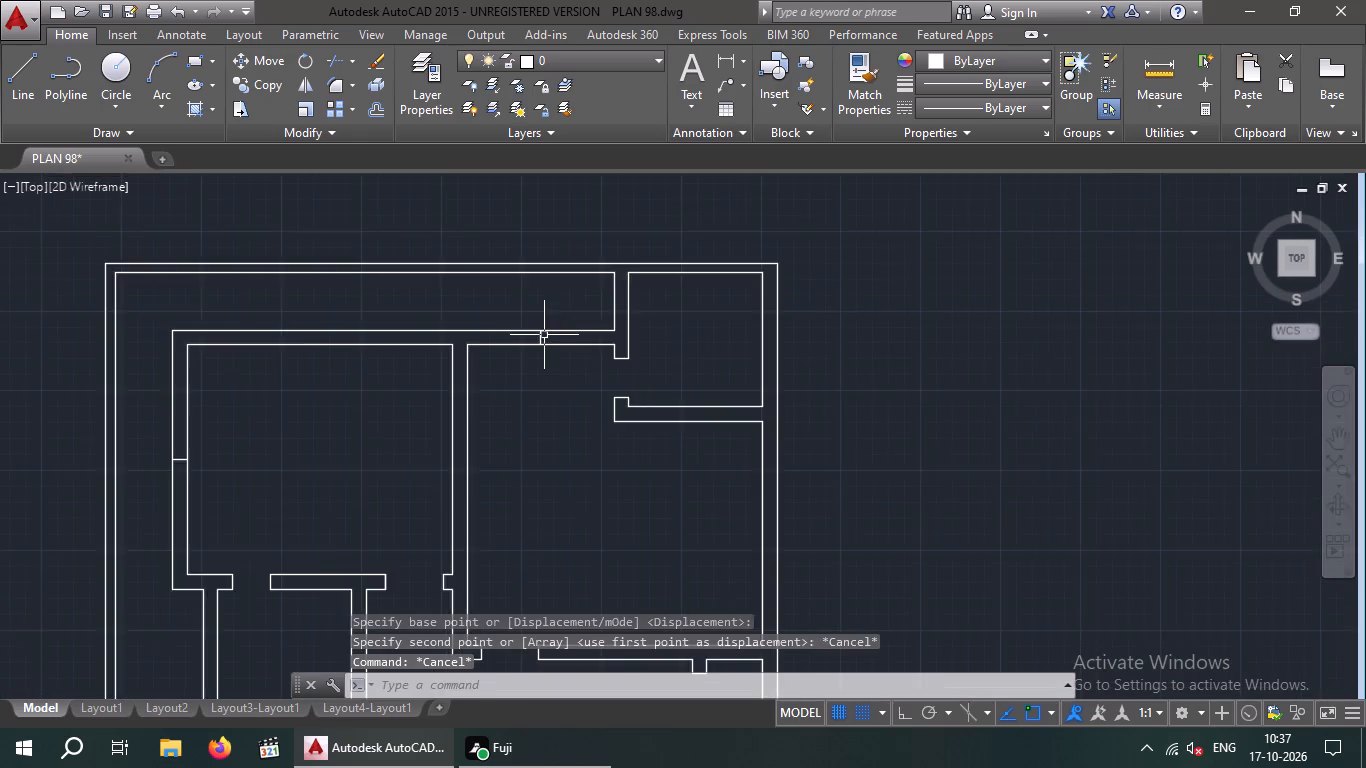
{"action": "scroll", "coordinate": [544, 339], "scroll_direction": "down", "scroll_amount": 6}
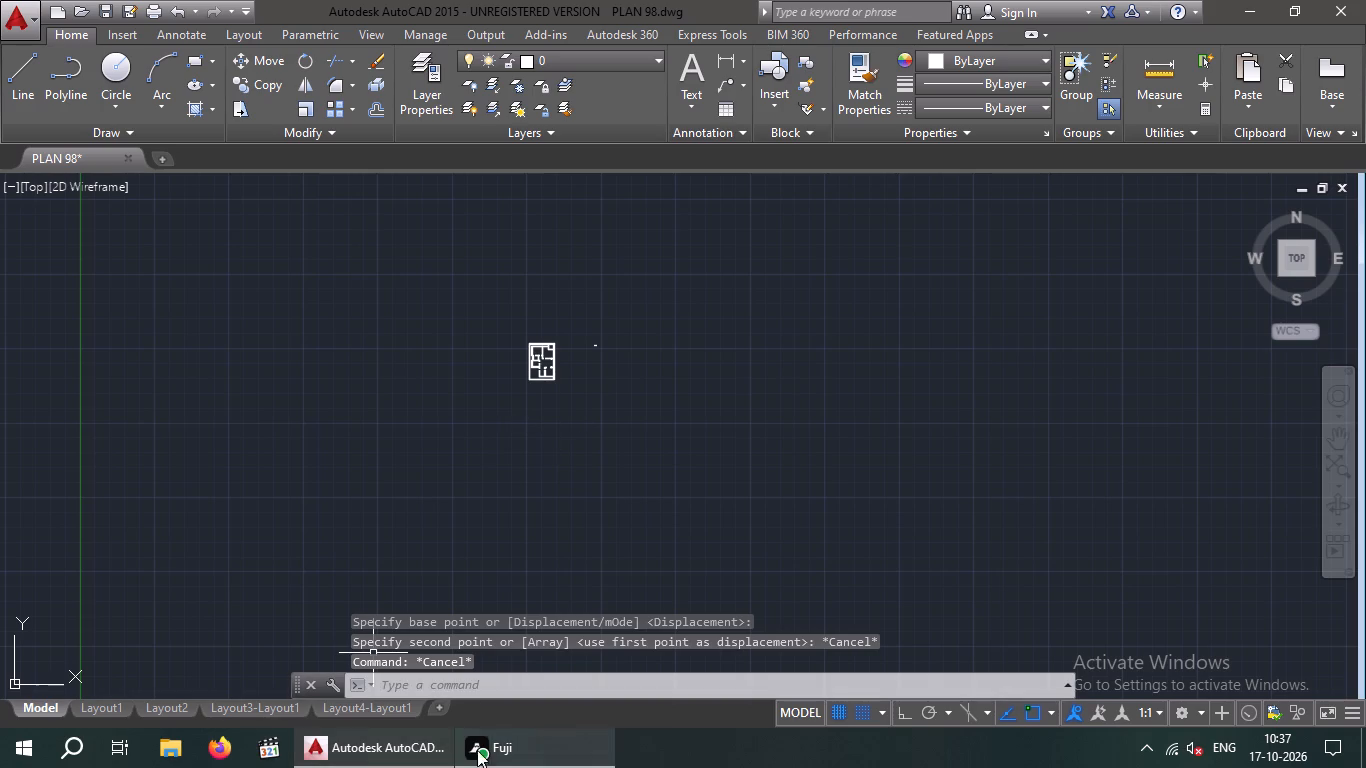
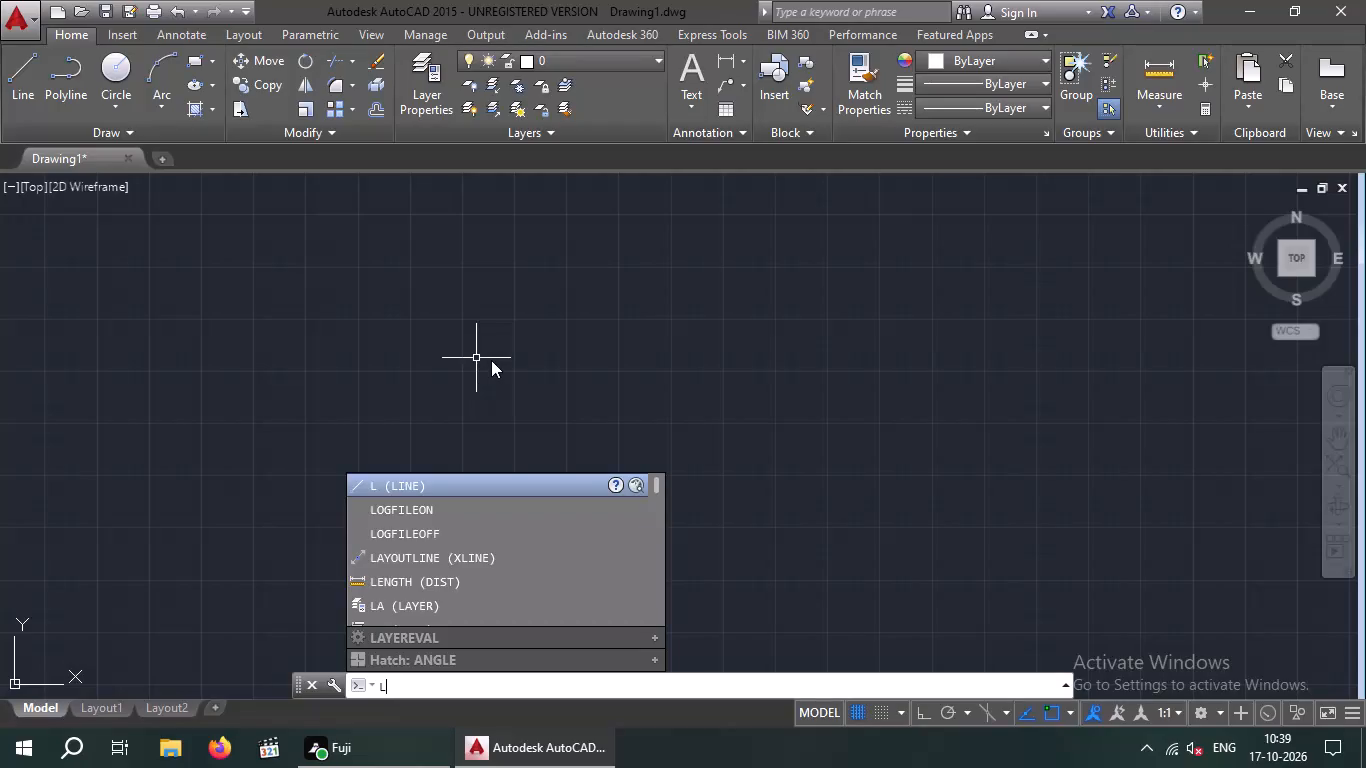
Draw a closed 35' wide by 50' high rectangular outline from individual lines with Ortho mode on.
{"action": "key", "text": "Return"}
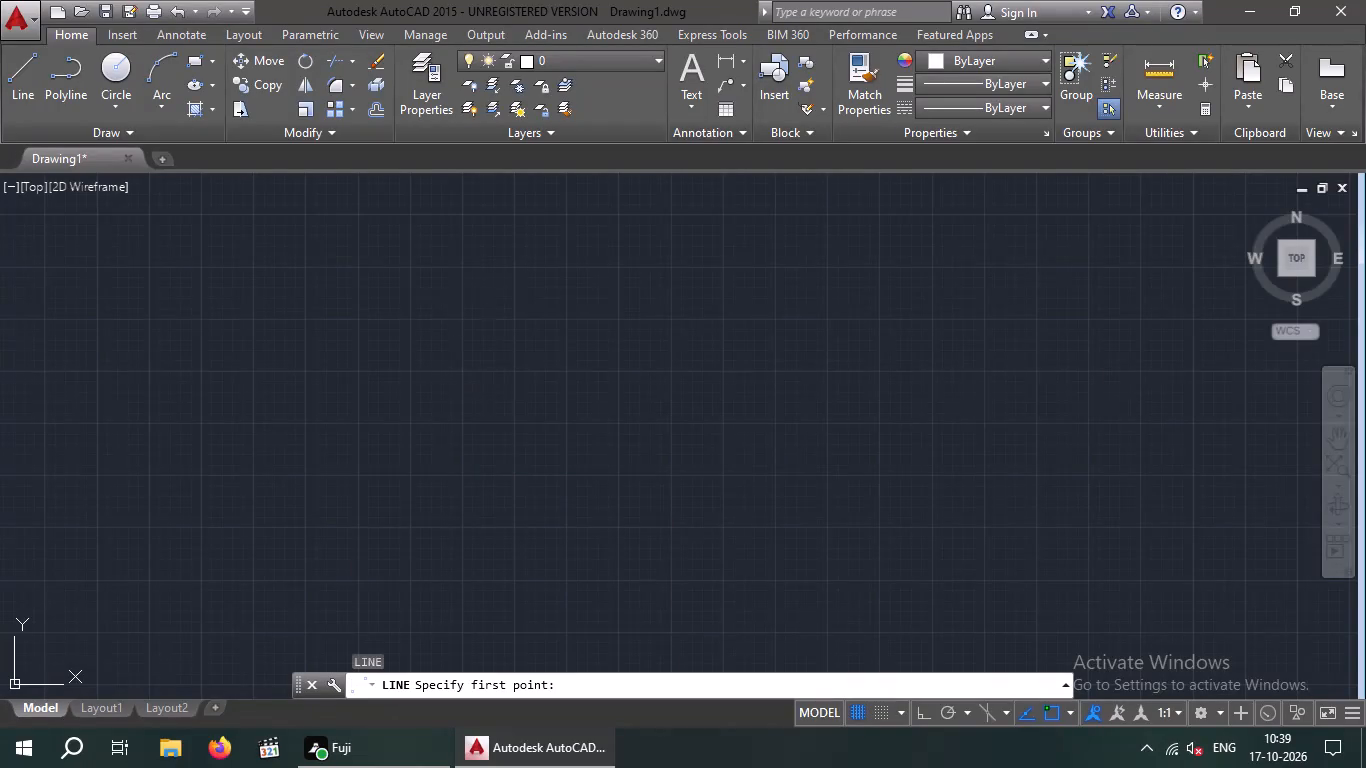
{"action": "left_click", "coordinate": [412, 317]}
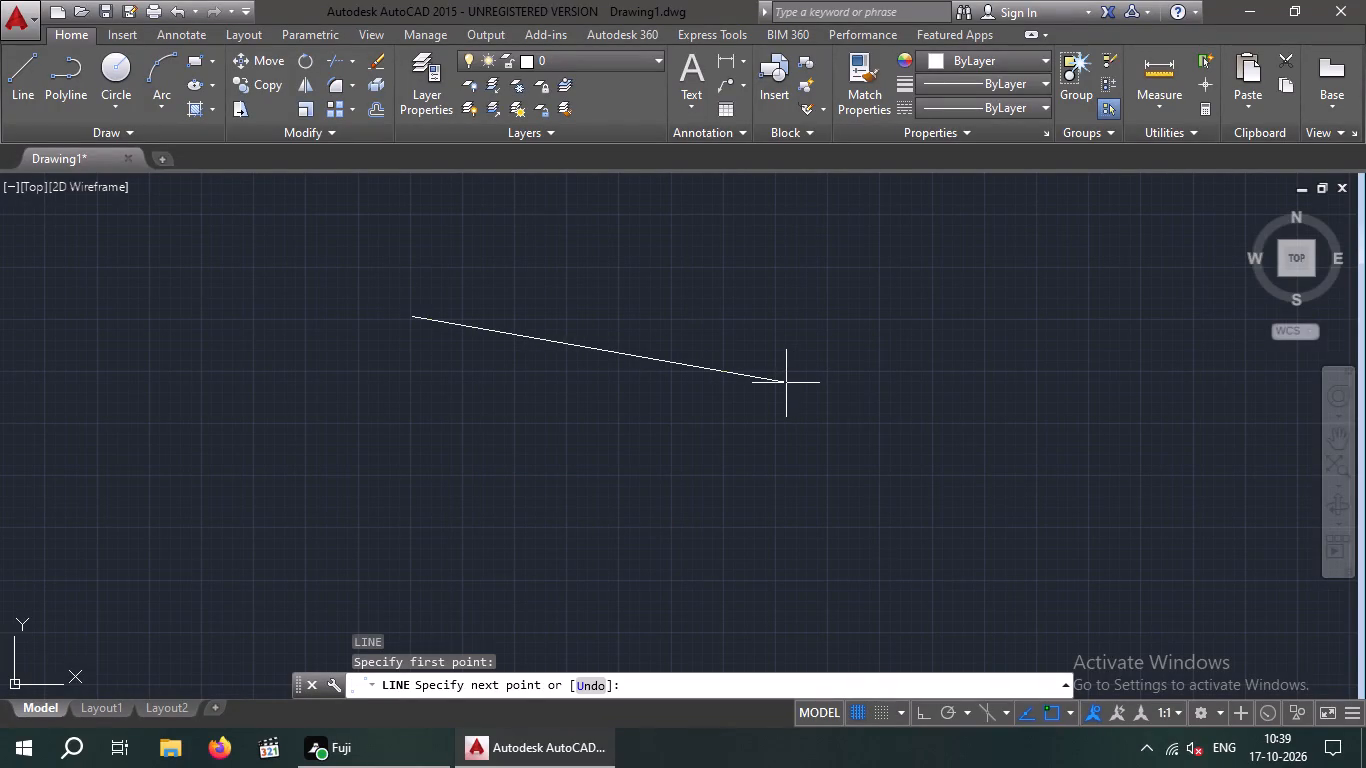
{"action": "key", "text": "F8"}
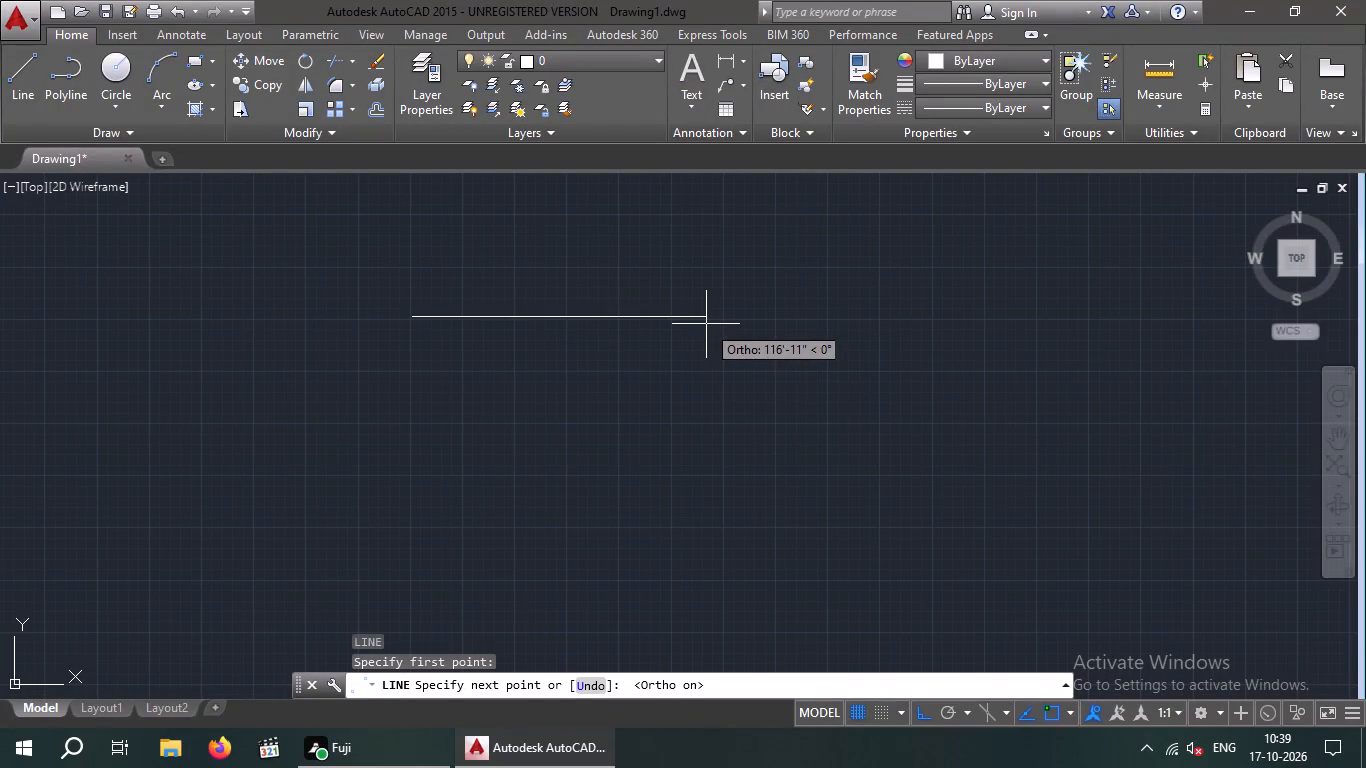
{"action": "type", "text": "35'"}
{"action": "key", "text": "Return"}
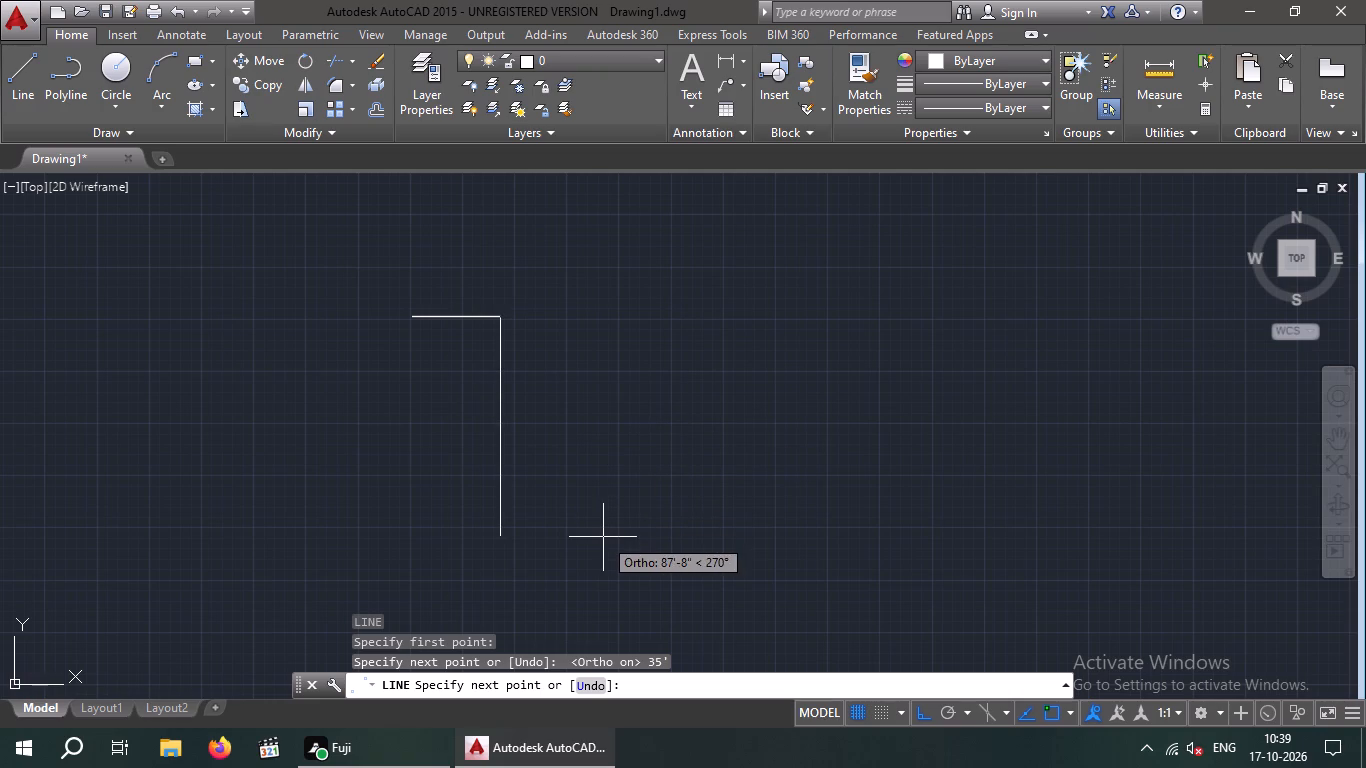
{"action": "type", "text": "50'"}
{"action": "key", "text": "Return"}
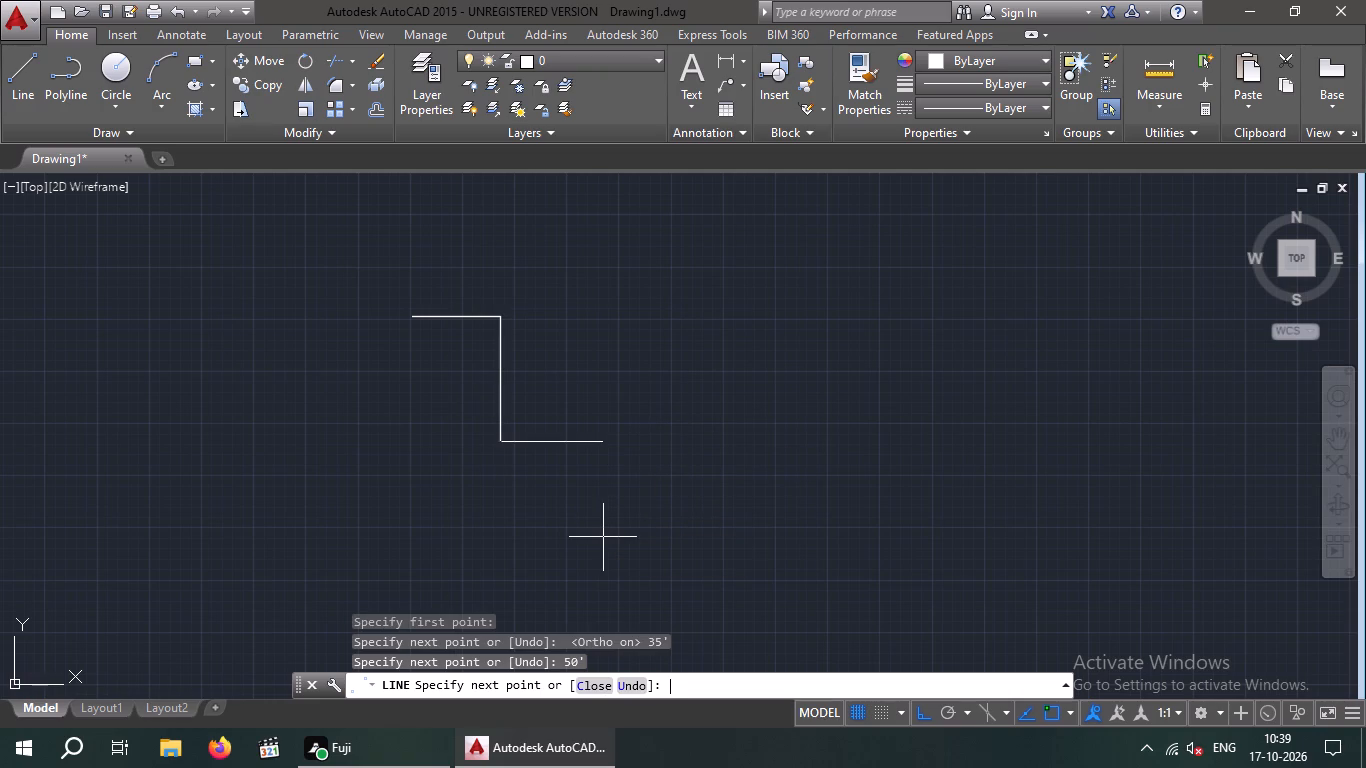
{"action": "type", "text": "35'"}
{"action": "key", "text": "Return"}
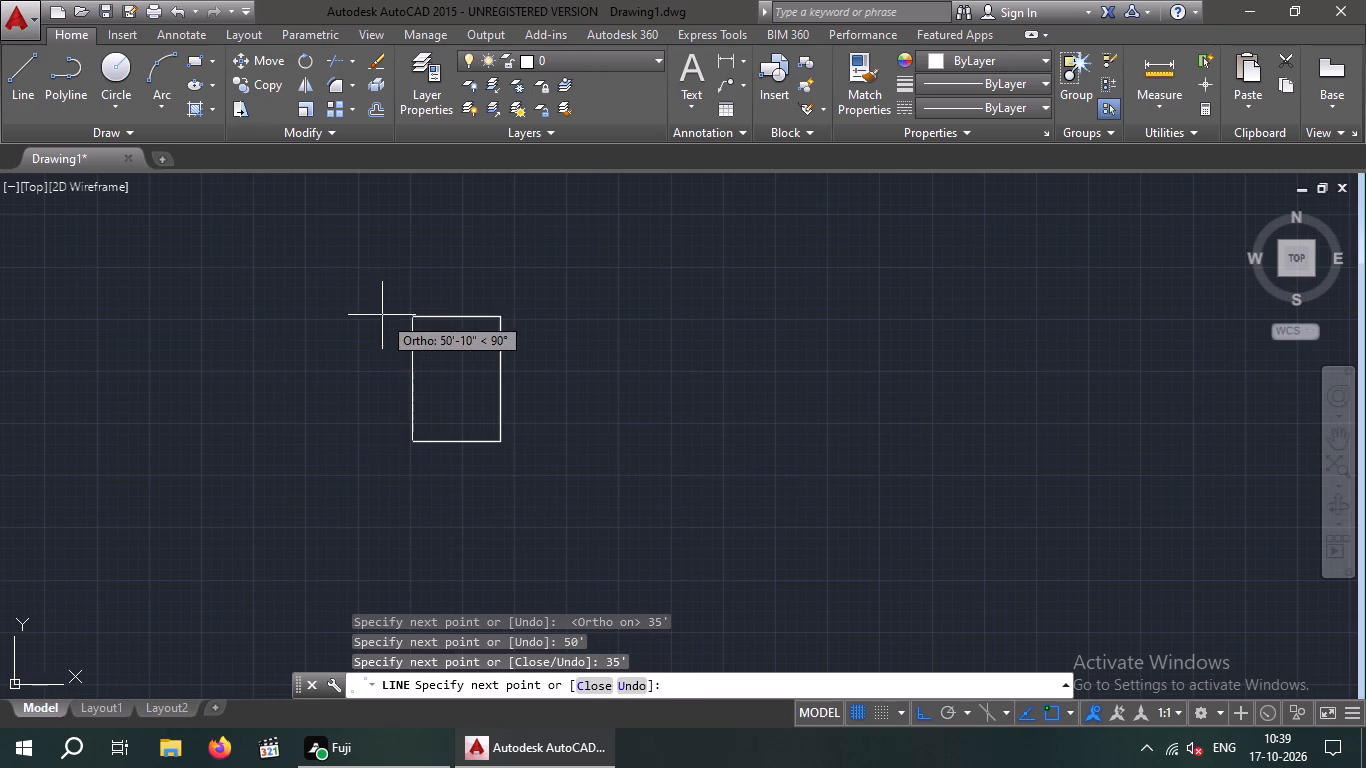
{"action": "left_click", "coordinate": [416, 316]}
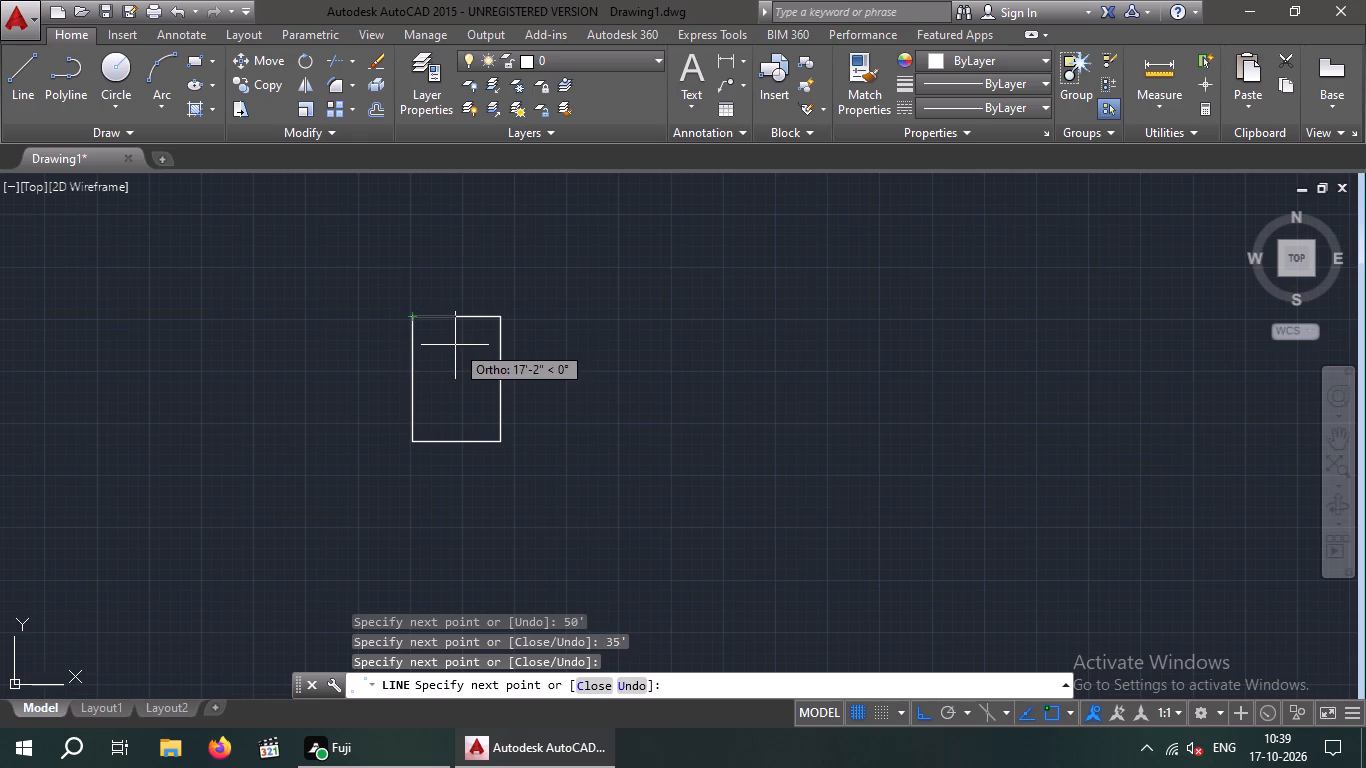
{"action": "key", "text": "Escape"}
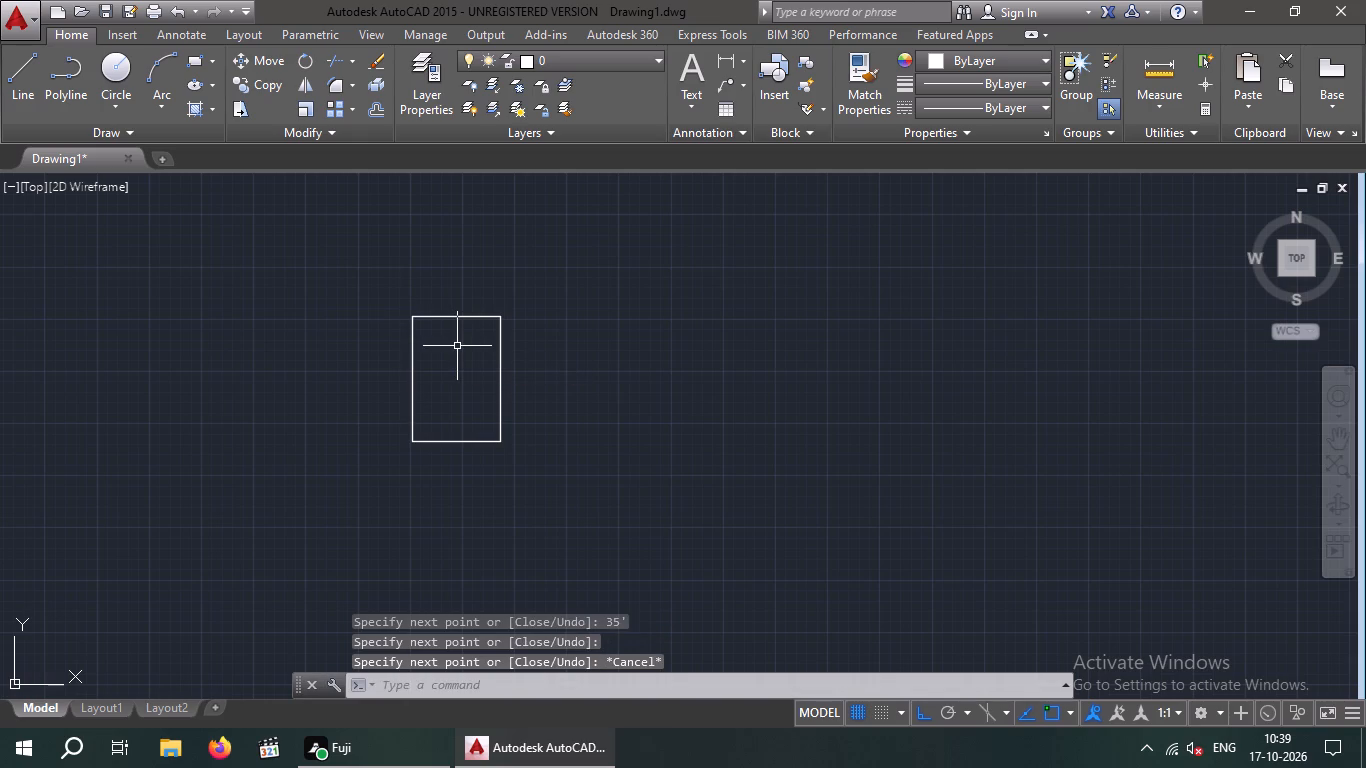
{"action": "key", "text": "Escape"}
{"action": "key", "text": "Escape"}
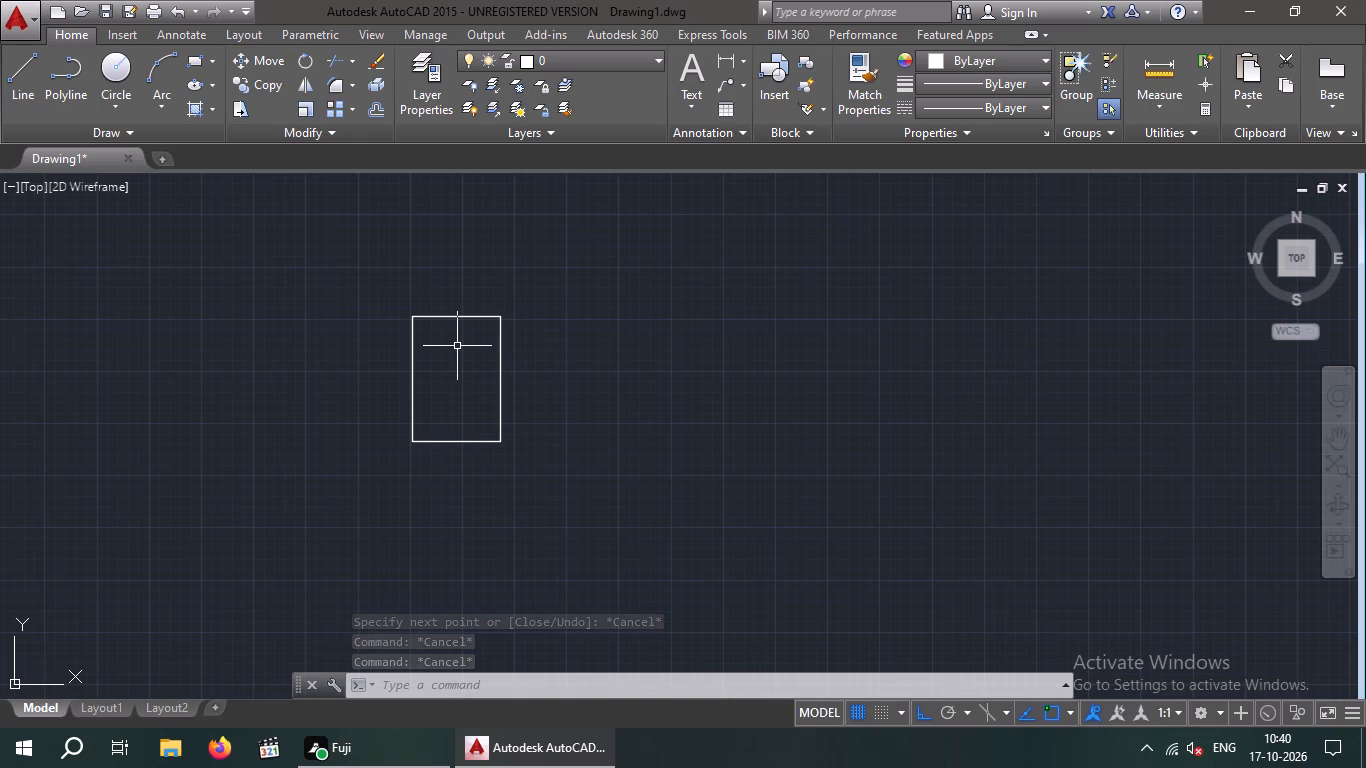
{"action": "key", "text": "Escape"}
Offset the outline's top and left lines 6" inward to form those two outer walls.
{"action": "key", "text": "o"}
{"action": "key", "text": "Return"}
{"action": "type", "text": "6\""}
{"action": "key", "text": "Return"}
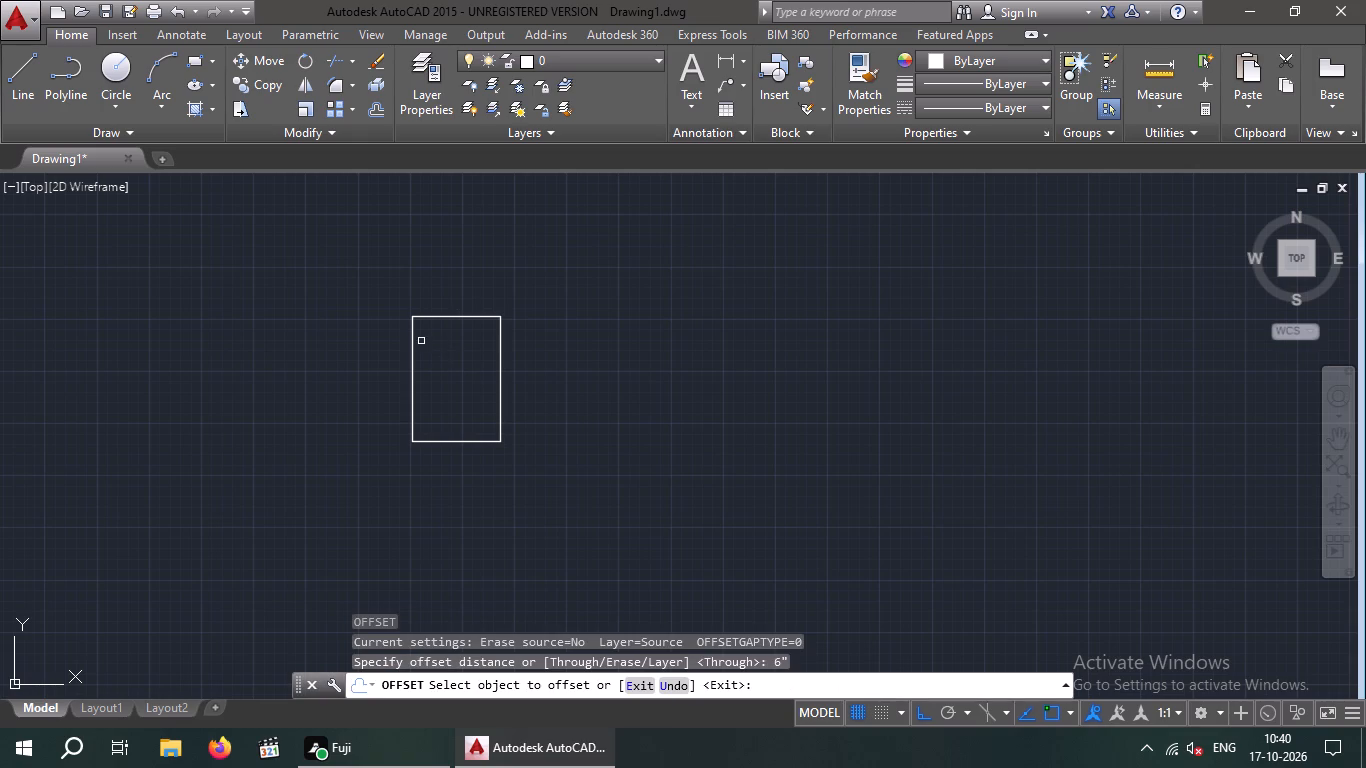
{"action": "scroll", "coordinate": [450, 307], "scroll_direction": "up", "scroll_amount": 2}
{"action": "left_click", "coordinate": [459, 331]}
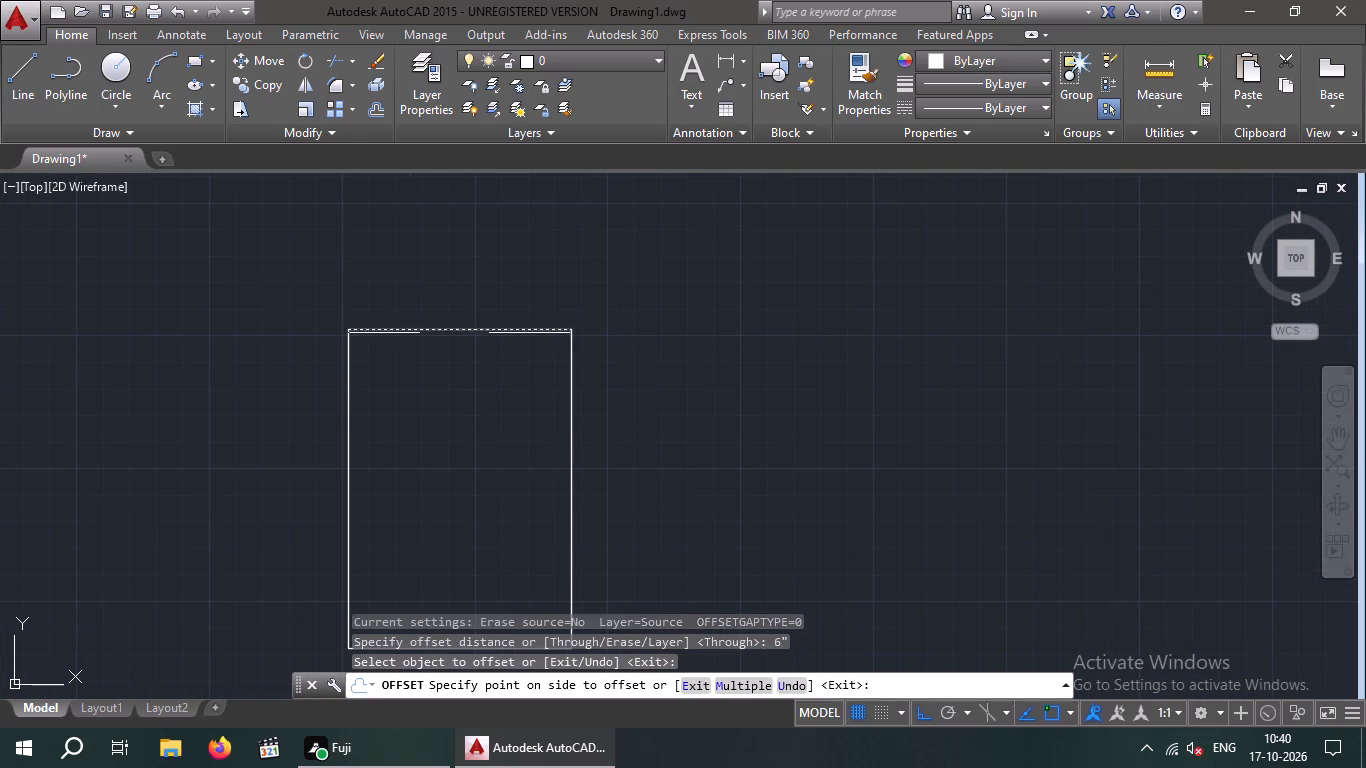
{"action": "left_click", "coordinate": [454, 354]}
{"action": "left_click", "coordinate": [349, 386]}
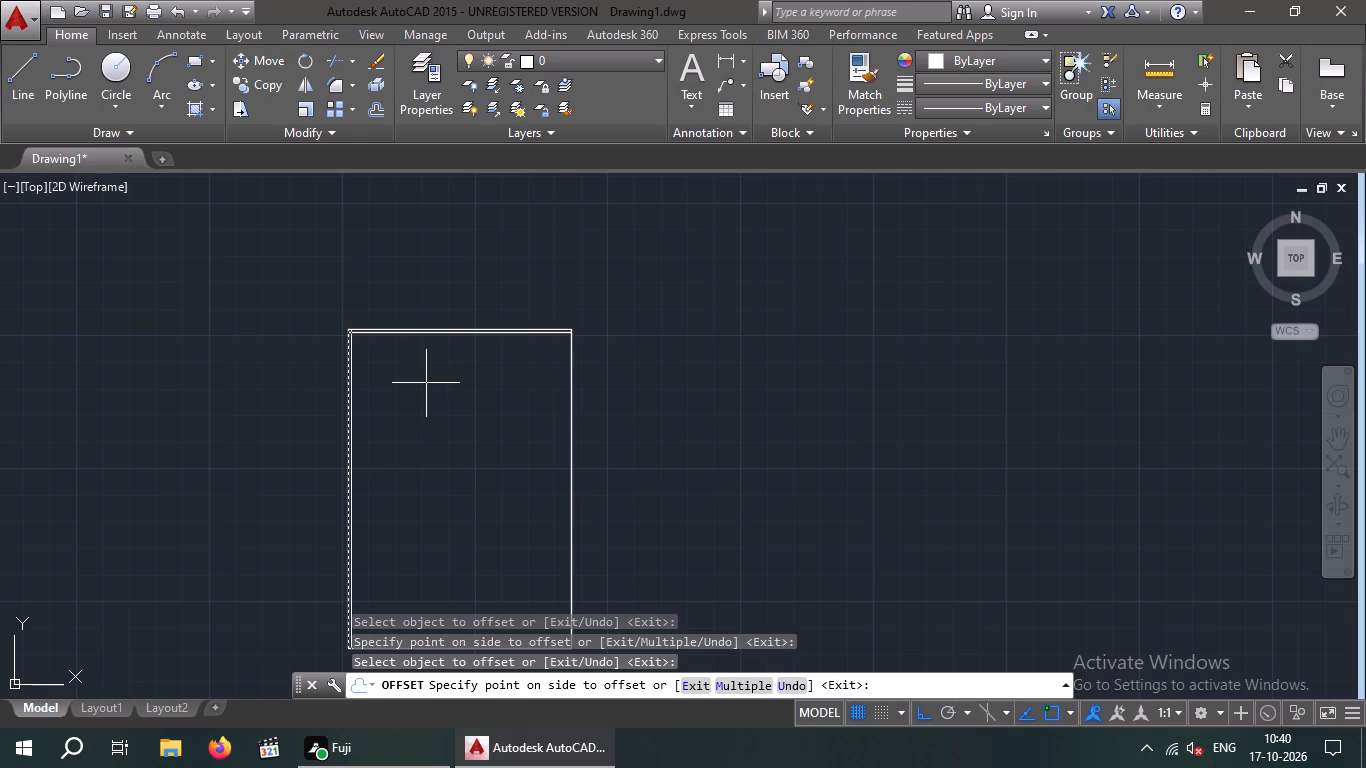
{"action": "left_click", "coordinate": [426, 383]}
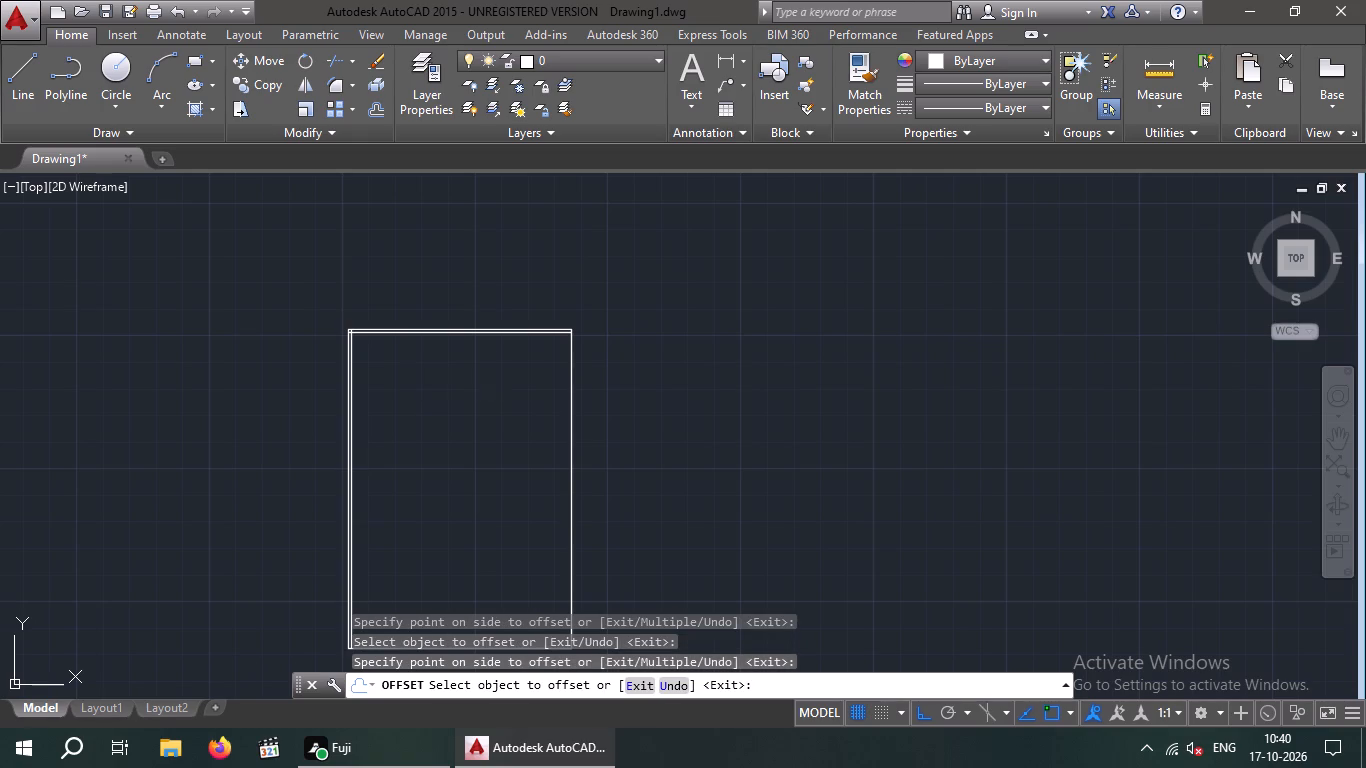
{"action": "key", "text": "Escape"}
{"action": "key", "text": "Escape"}
{"action": "key", "text": "Escape"}
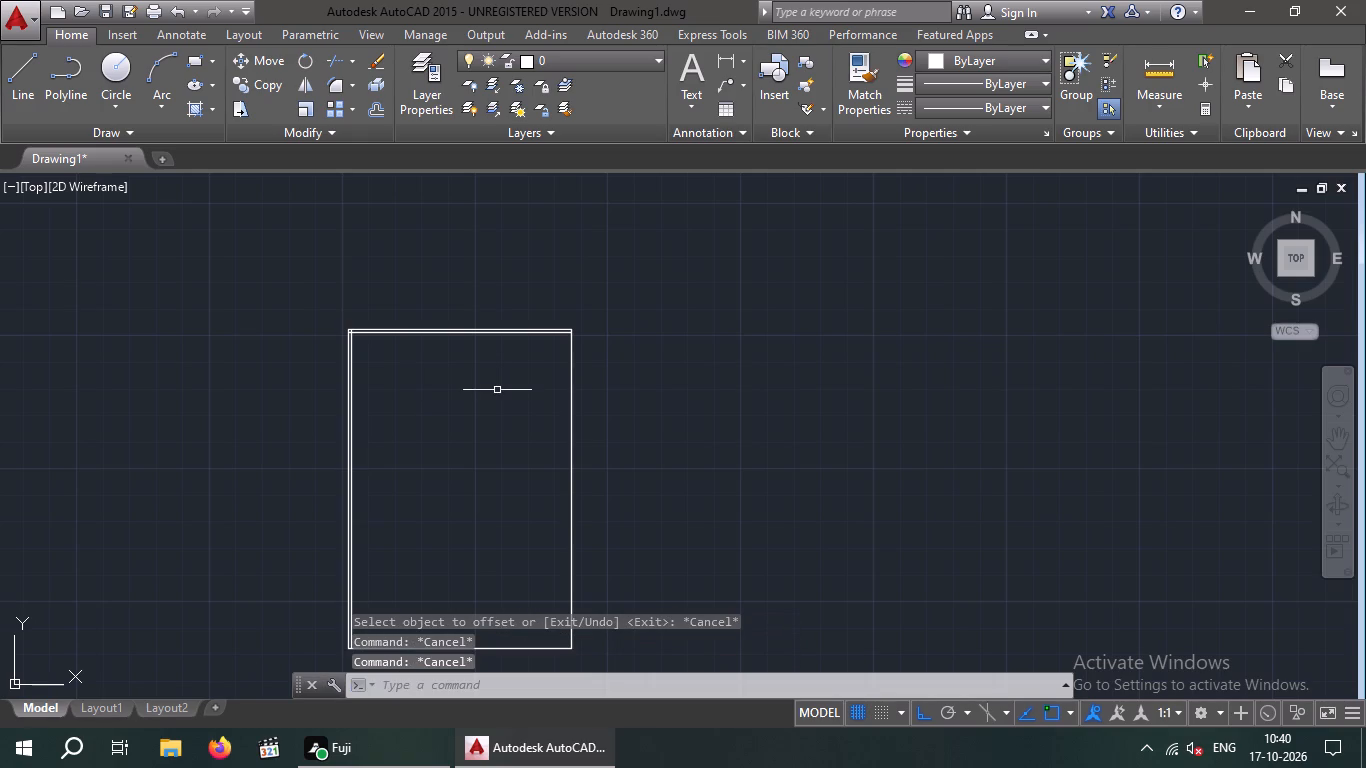
Offset the outline's right line 9" inward to form the right outer wall.
{"action": "key", "text": "o"}
{"action": "key", "text": "Return"}
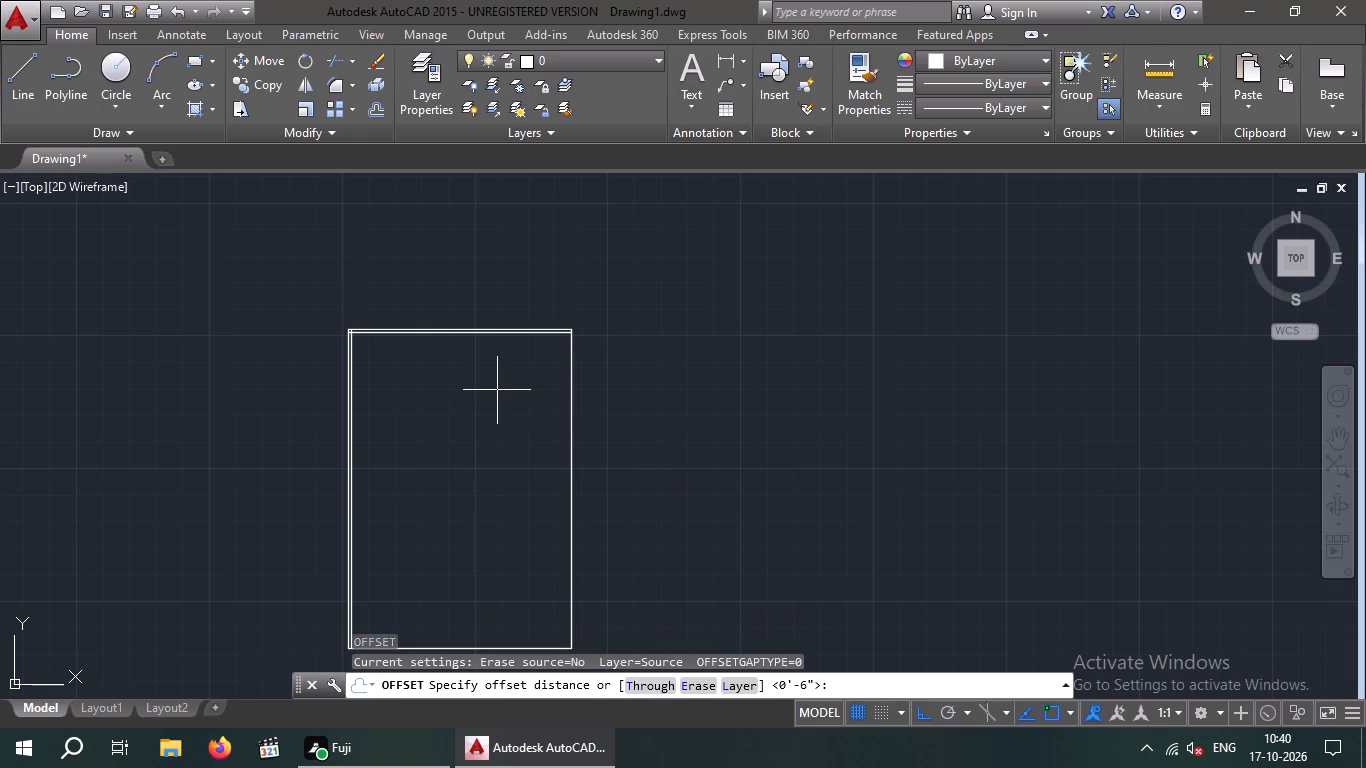
{"action": "key", "text": "9"}
{"action": "key", "text": "shift+quotedbl"}
{"action": "key", "text": "Return"}
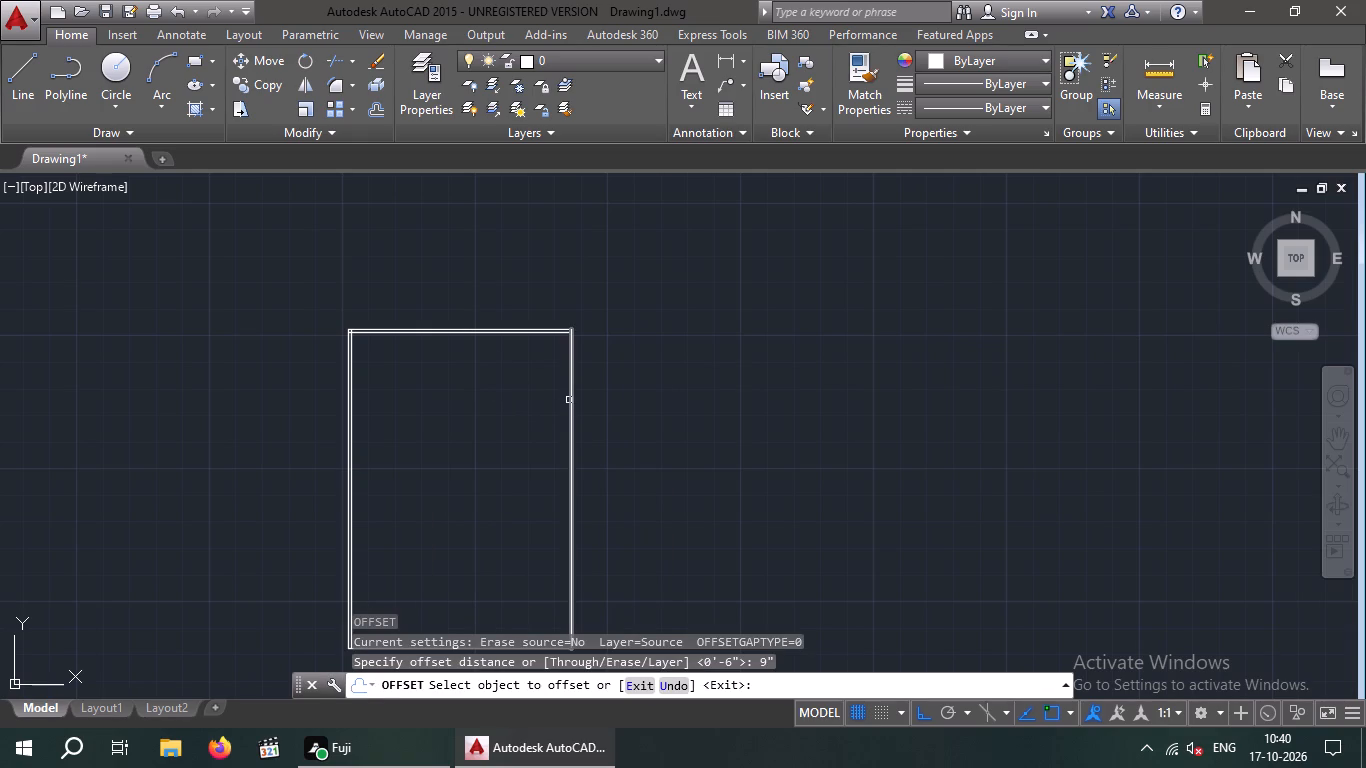
{"action": "left_click_drag", "start_coordinate": [569, 400], "coordinate": [540, 412]}
{"action": "left_click", "coordinate": [513, 423]}
{"action": "key", "text": "Escape"}
{"action": "key", "text": "Escape"}
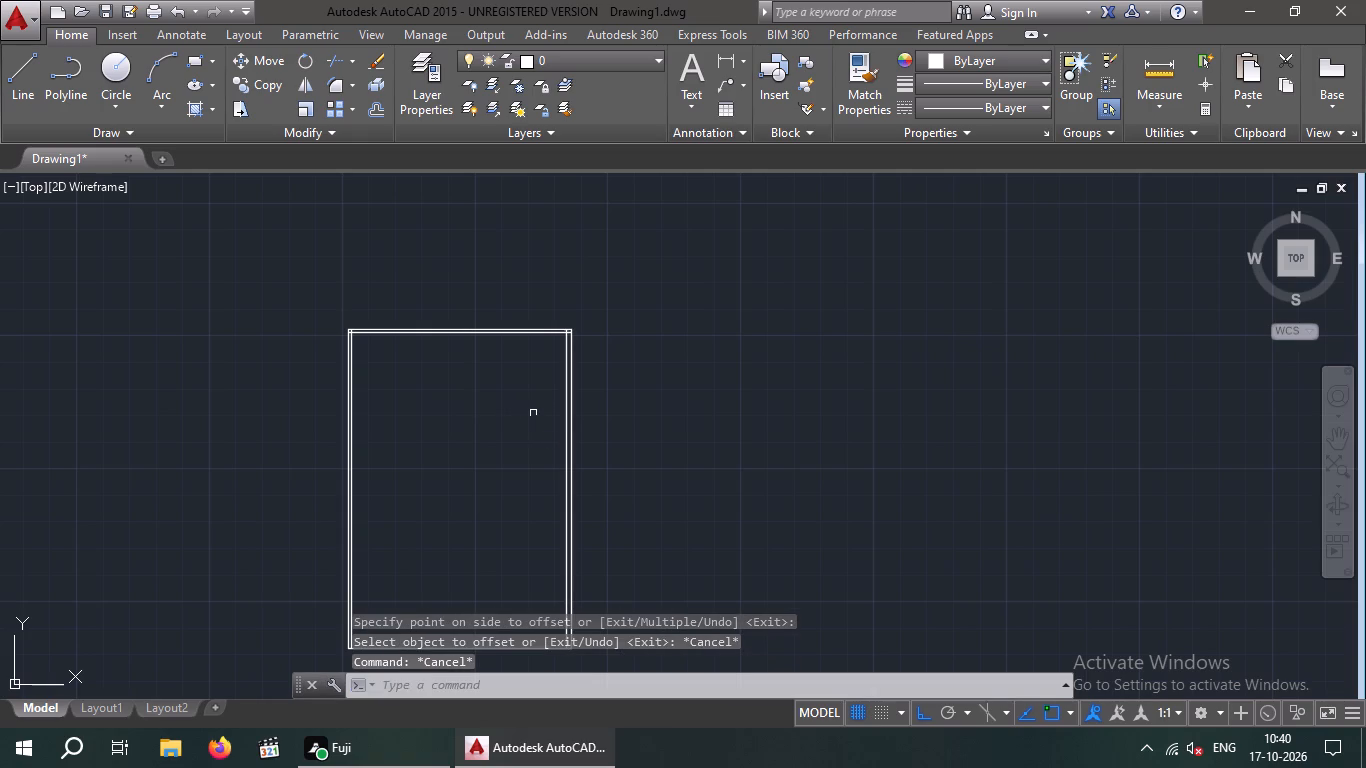
Offset the inner line of the right wall 7' toward the plan's interior as a partition line.
{"action": "key", "text": "o"}
{"action": "key", "text": "Return"}
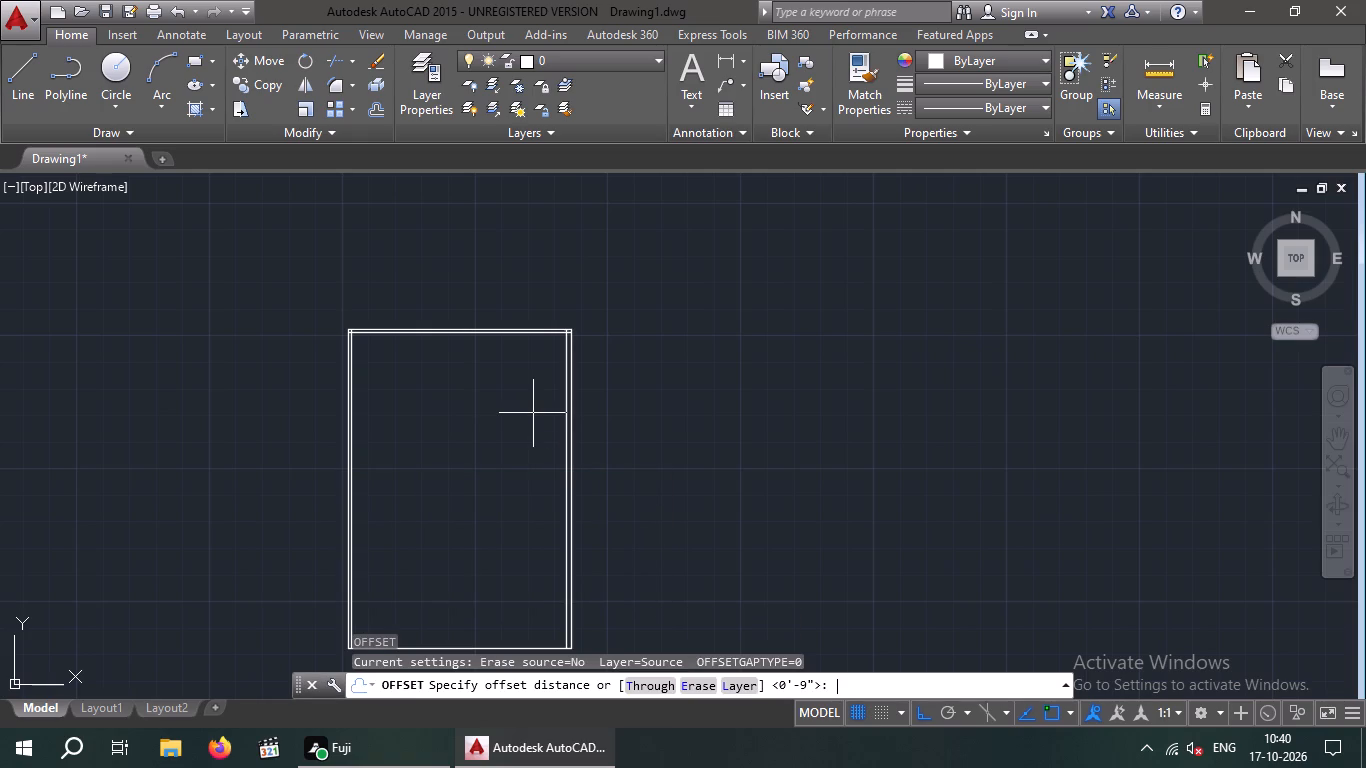
{"action": "key", "text": "7"}
{"action": "key", "text": "apostrophe"}
{"action": "key", "text": "Return"}
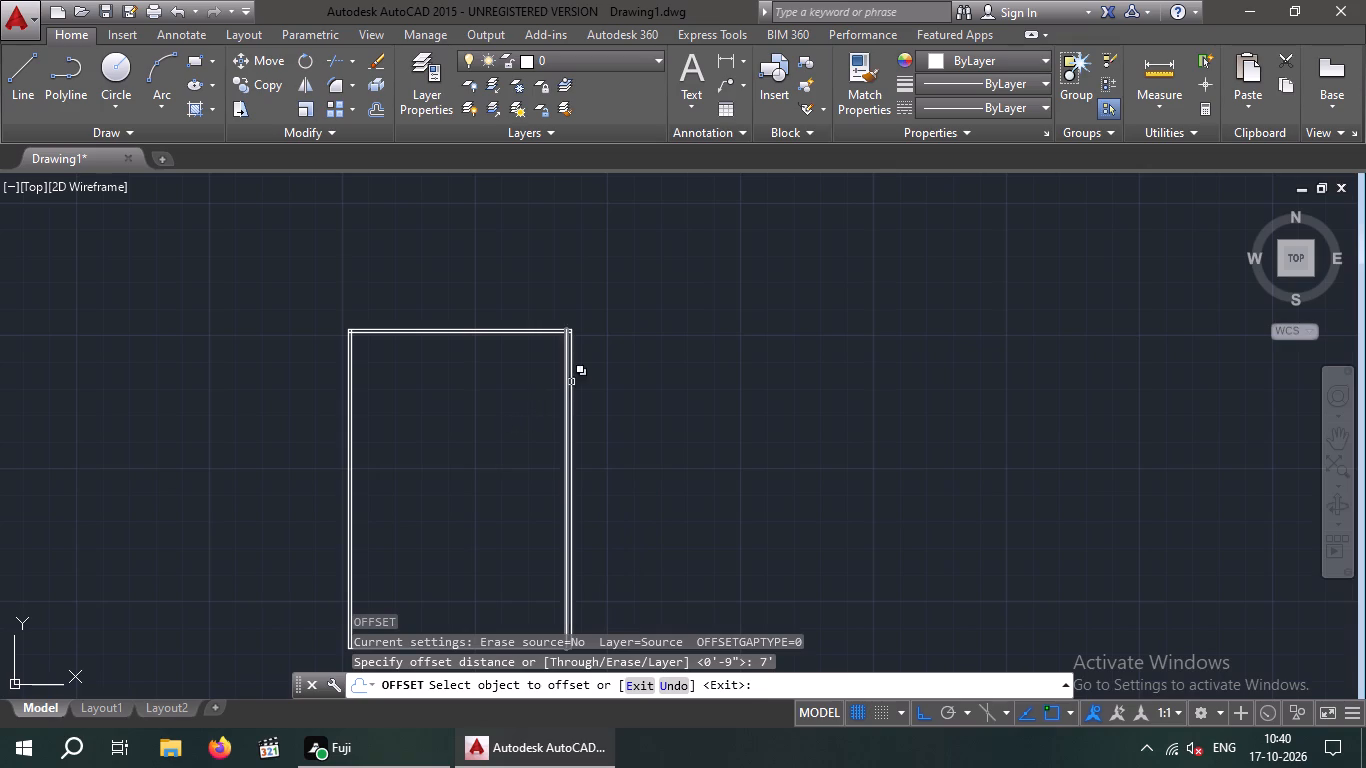
{"action": "scroll", "coordinate": [575, 381], "scroll_direction": "up", "scroll_amount": 1}
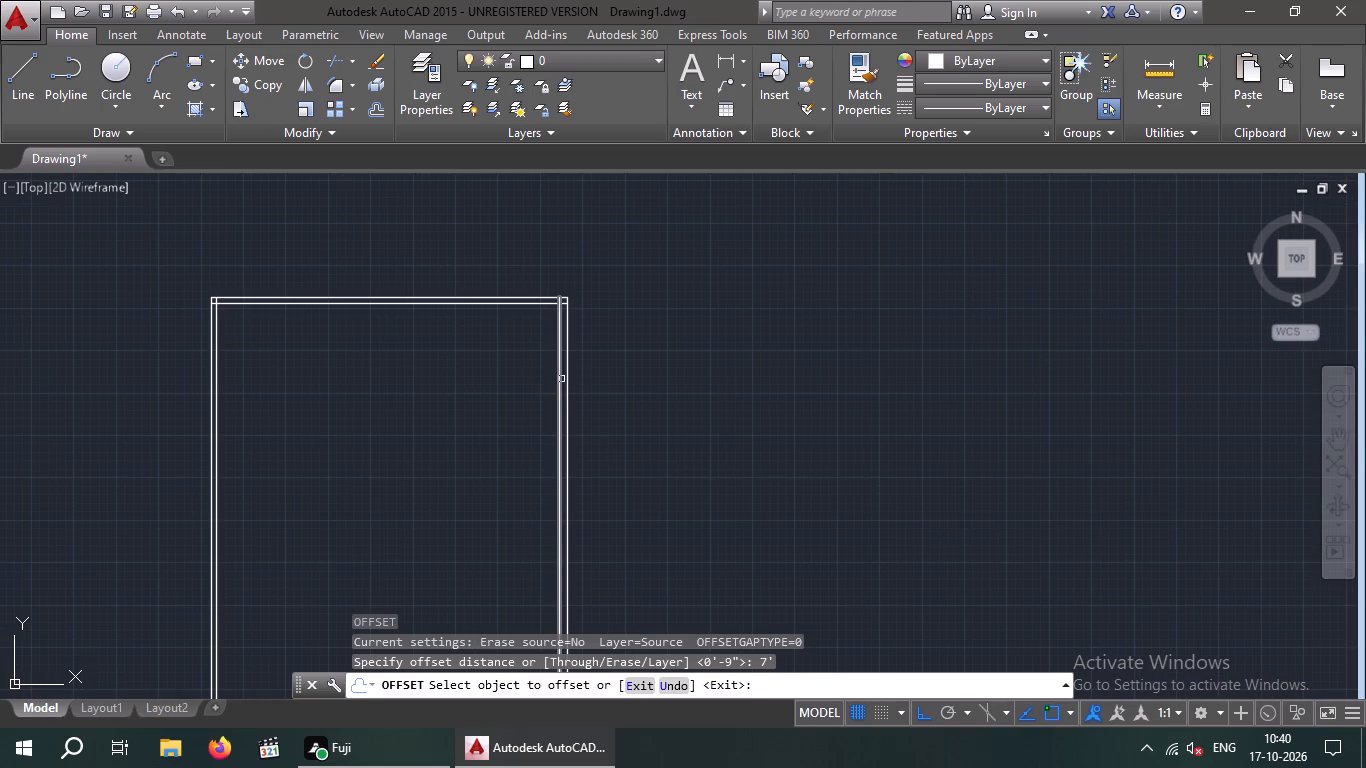
{"action": "left_click", "coordinate": [558, 379]}
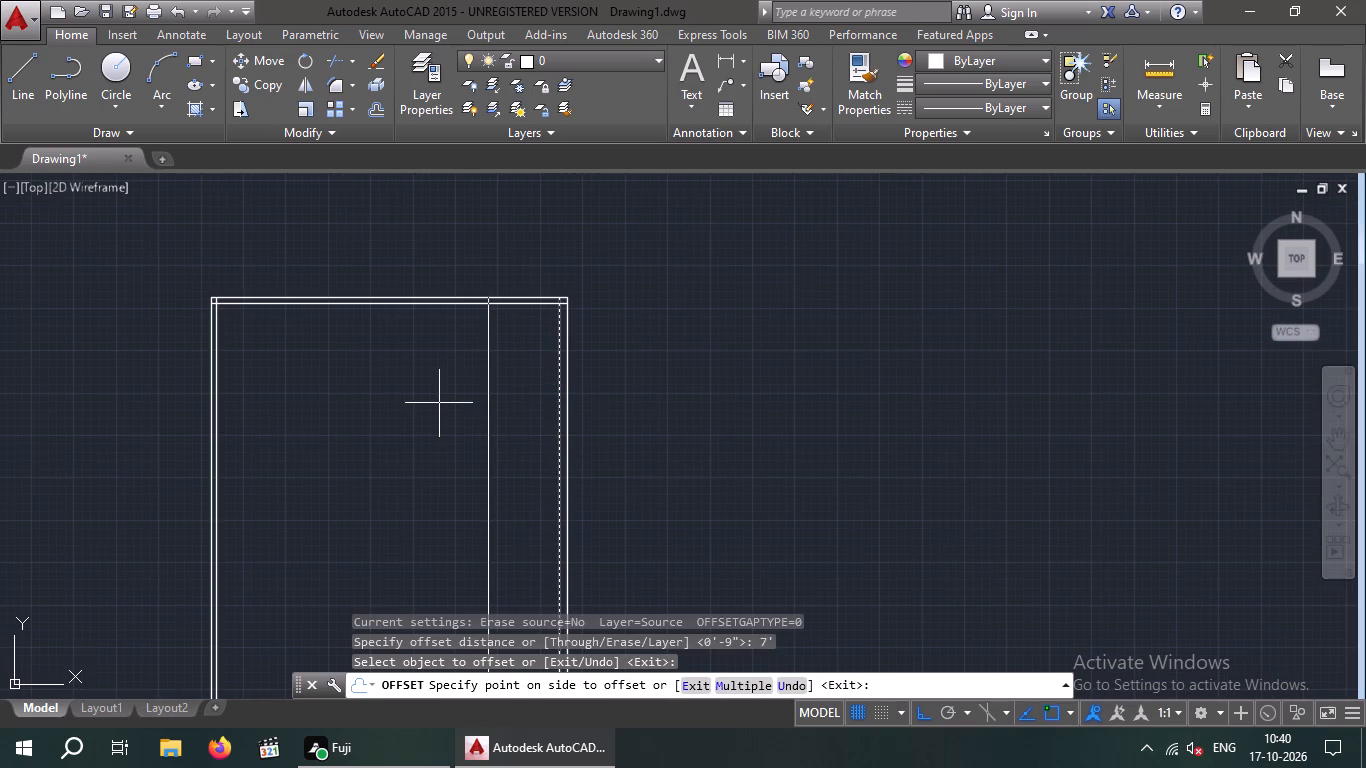
{"action": "left_click", "coordinate": [439, 403]}
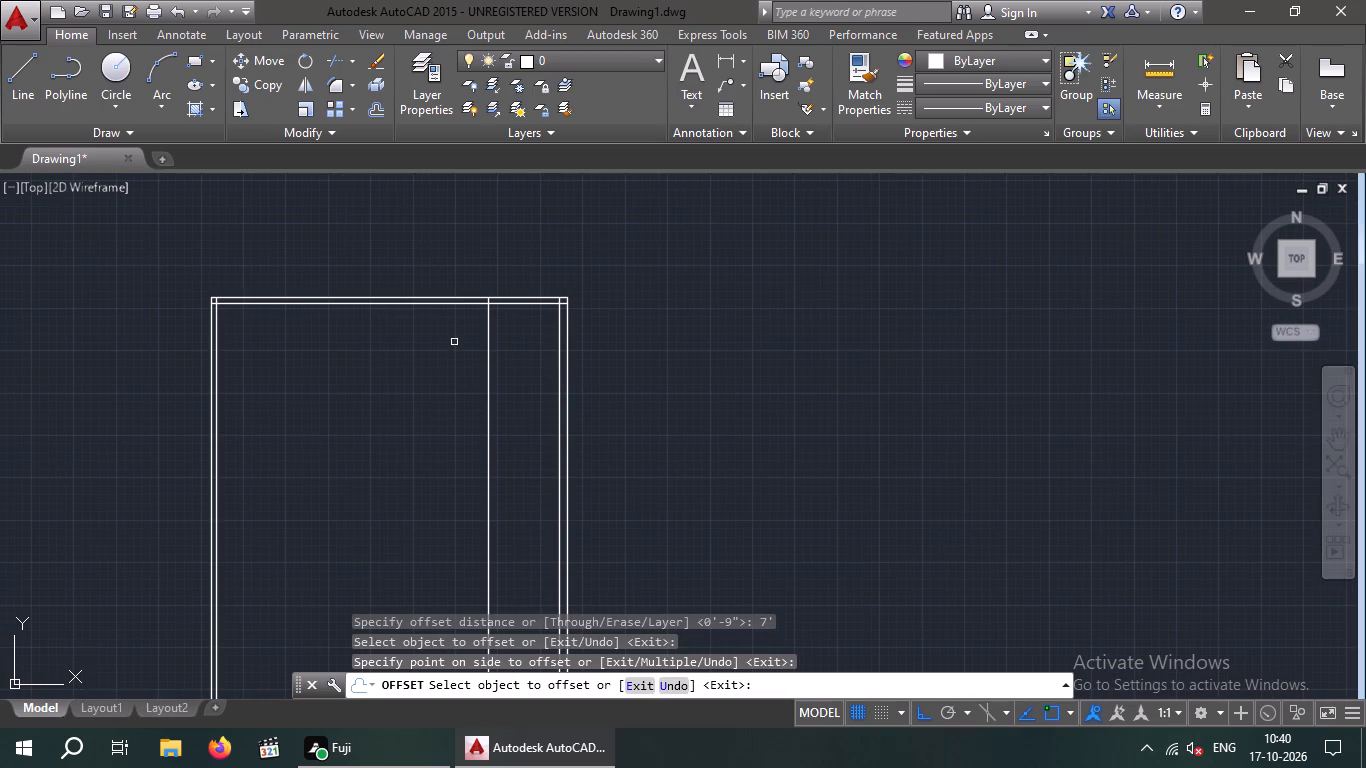
{"action": "key", "text": "Escape"}
{"action": "key", "text": "Escape"}
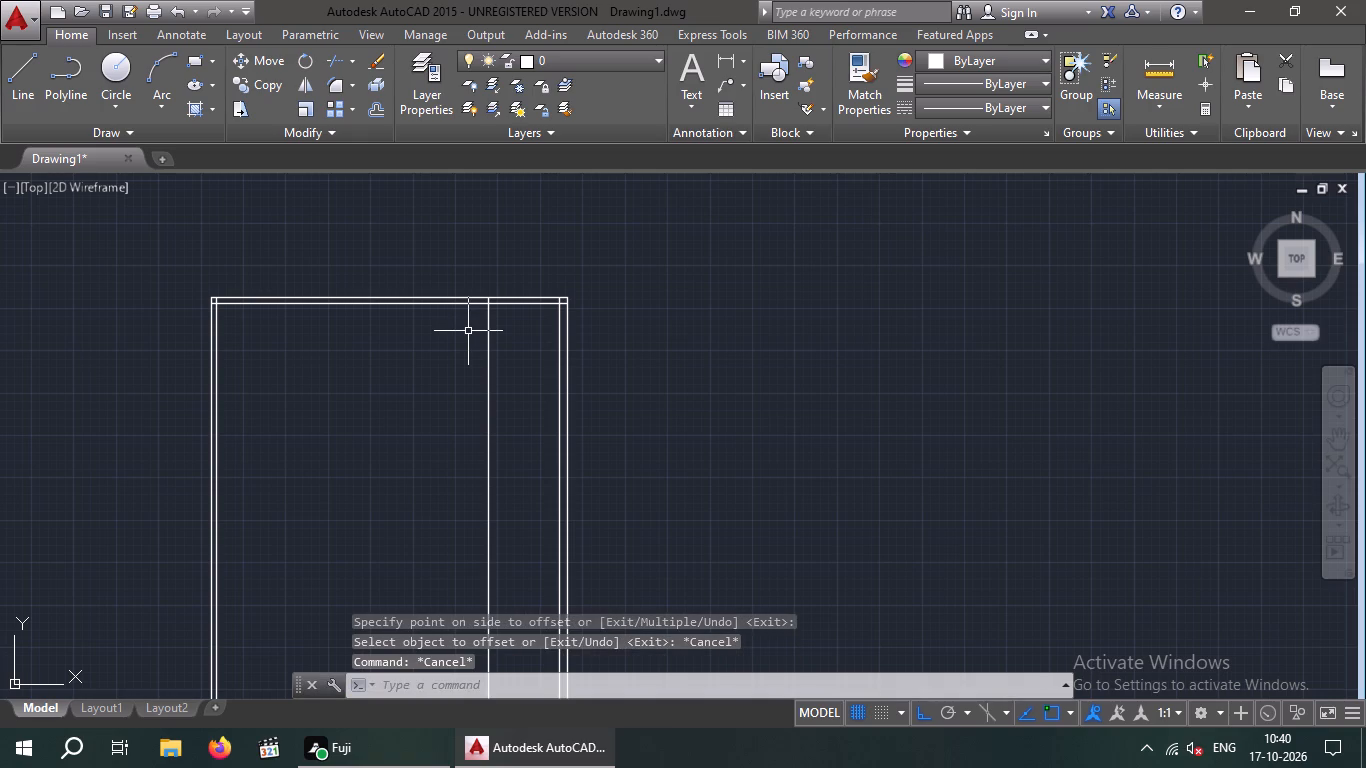
Trim the top wall's inner line from the 7' partition line to the outline's top-right corner.
{"action": "type", "text": "tr"}
{"action": "key", "text": "space"}
{"action": "key", "text": "space"}
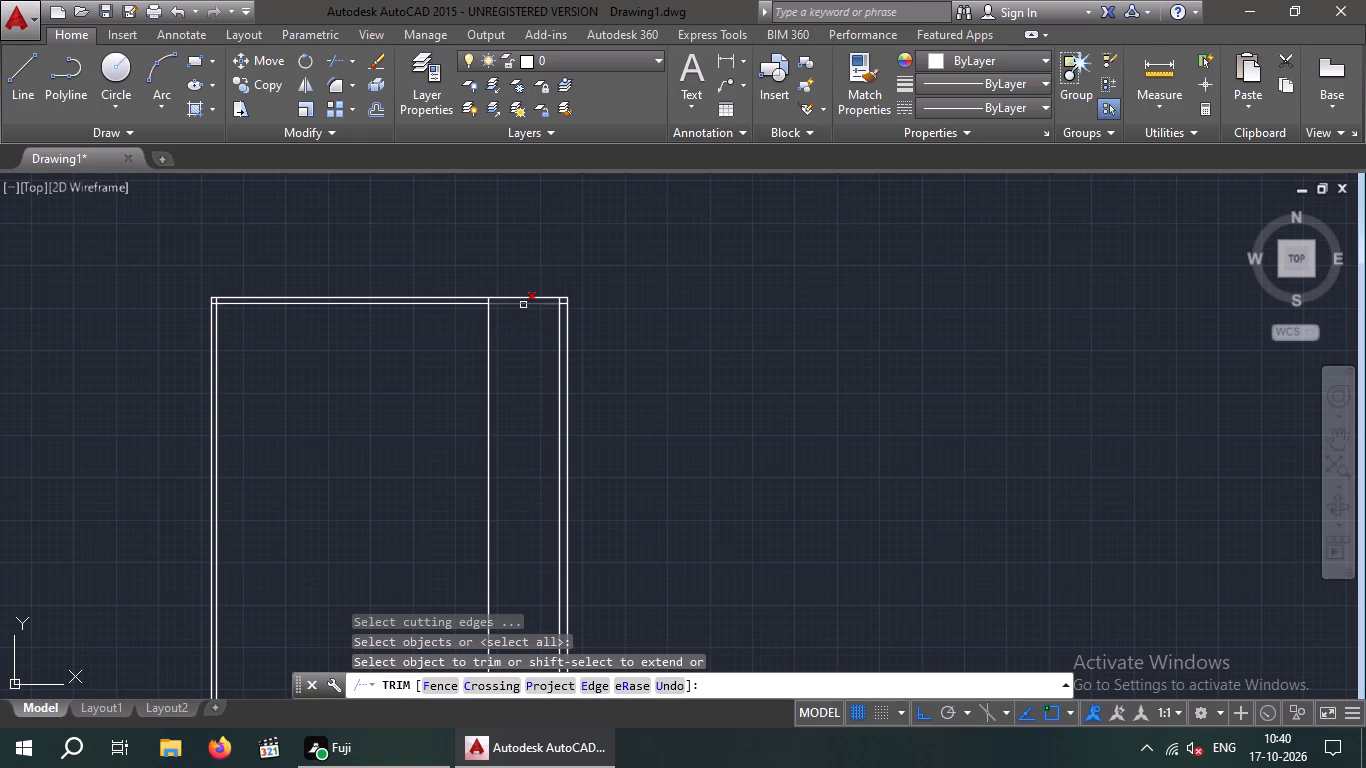
{"action": "scroll", "coordinate": [523, 305], "scroll_direction": "up", "scroll_amount": 3}
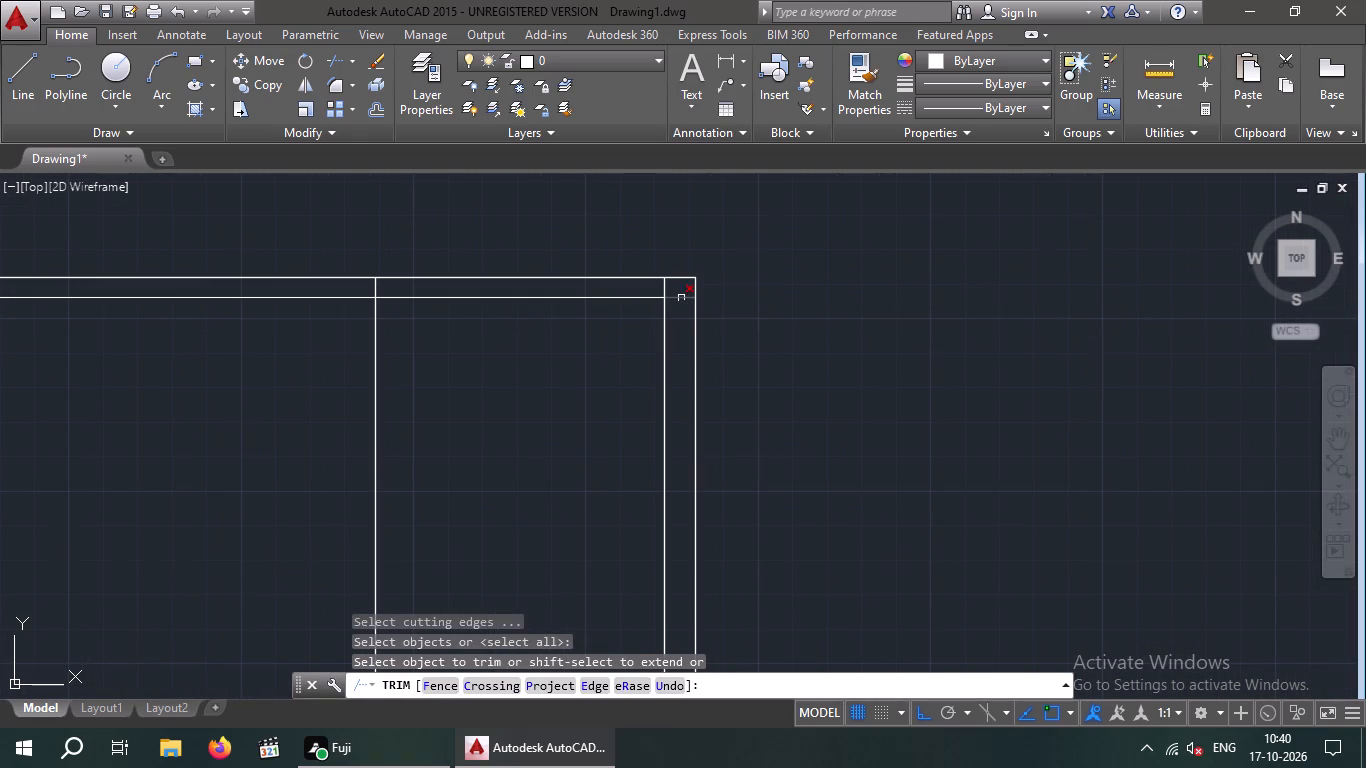
{"action": "left_click", "coordinate": [681, 298]}
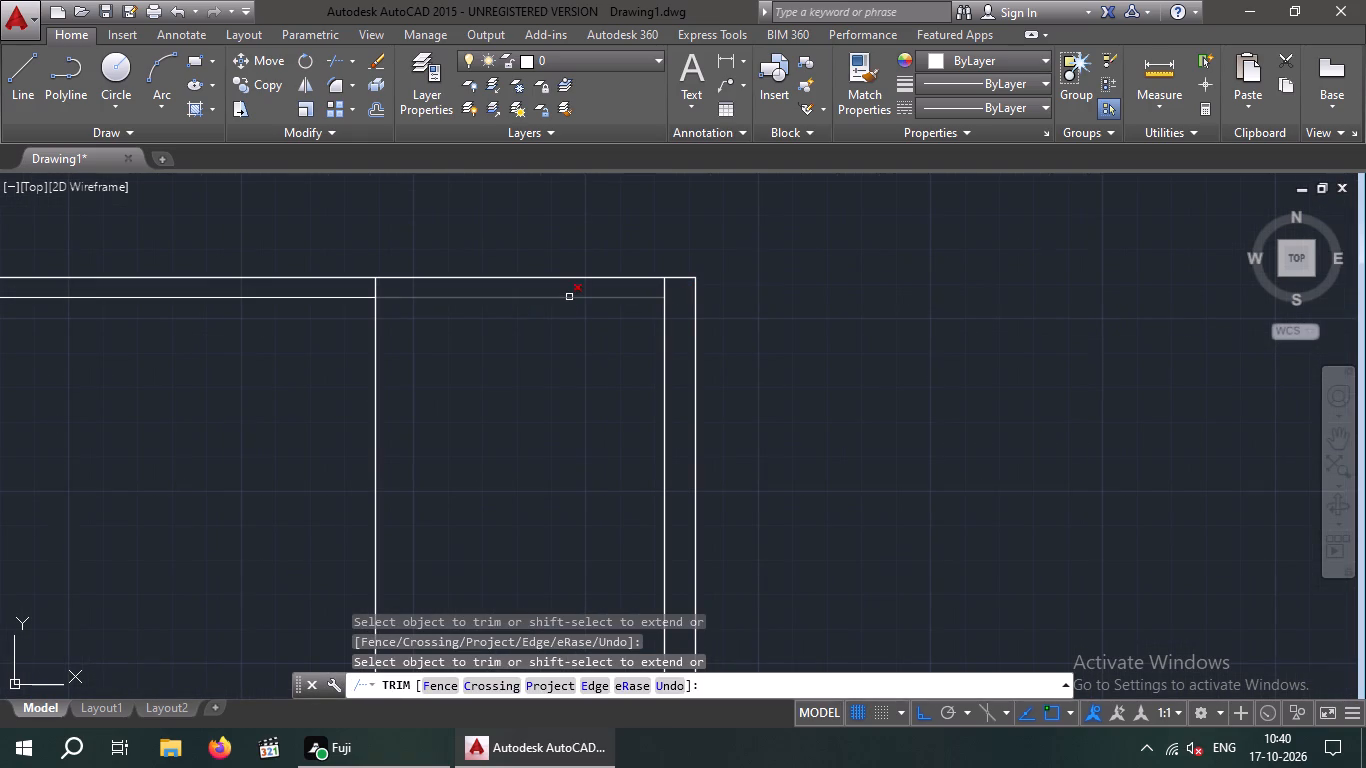
{"action": "left_click", "coordinate": [569, 297]}
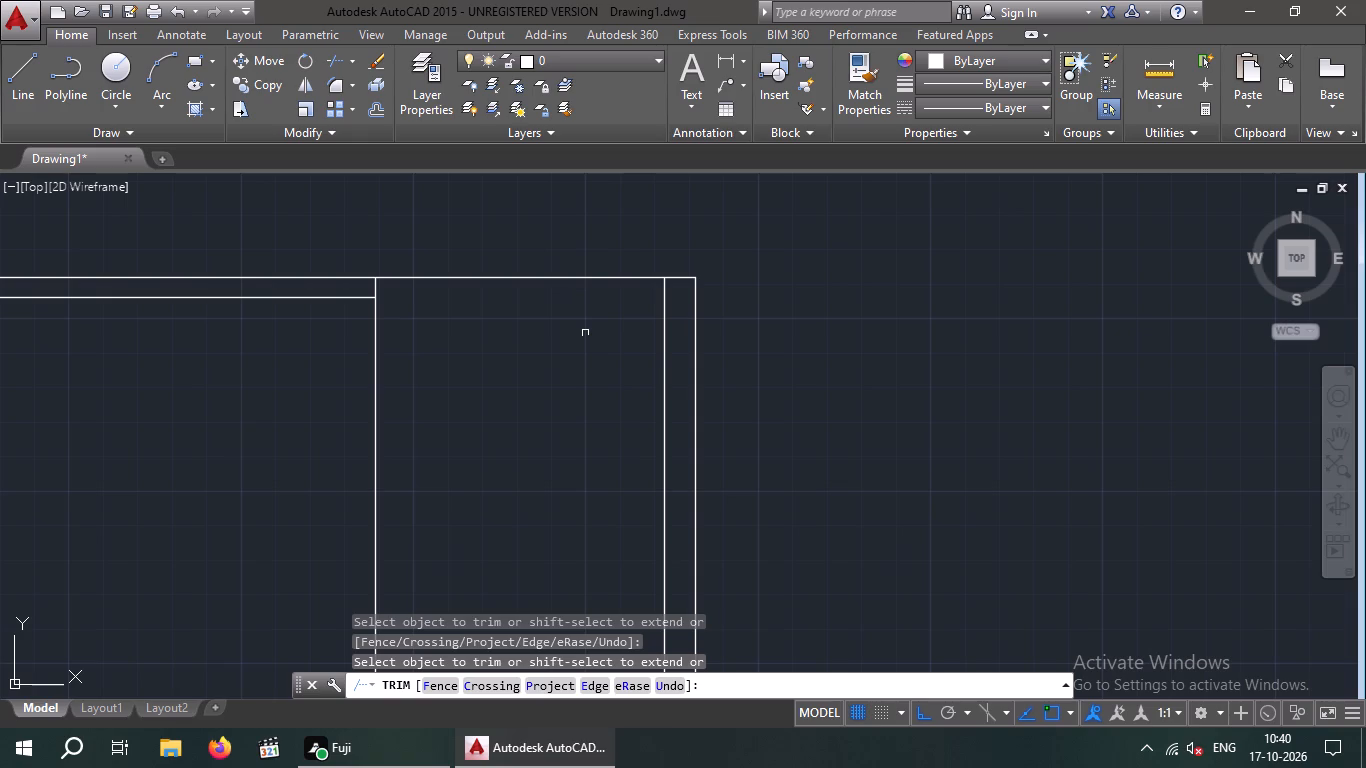
{"action": "key", "text": "Escape"}
{"action": "key", "text": "Escape"}
Offset the partition line 9" to the left and the outline's top line 9" inward.
{"action": "key", "text": "o"}
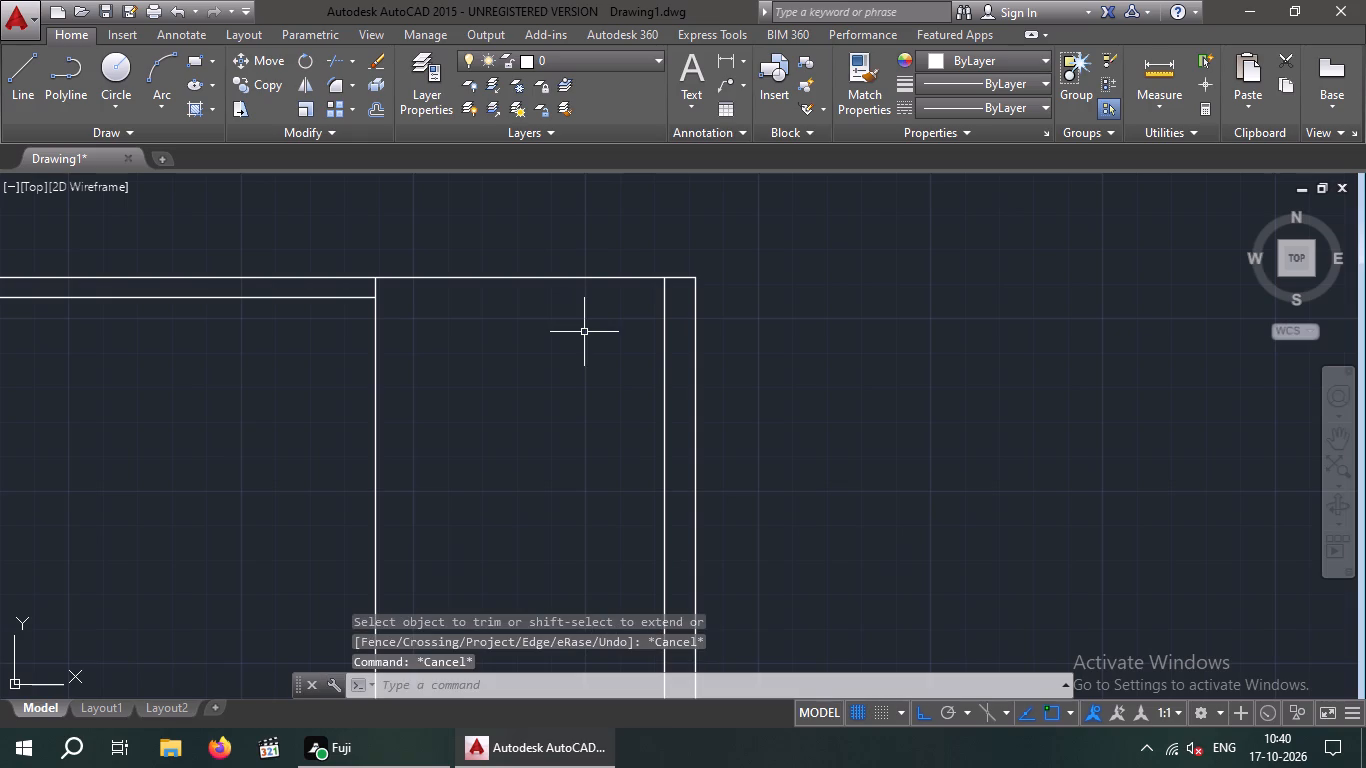
{"action": "key", "text": "Return"}
{"action": "key", "text": "9"}
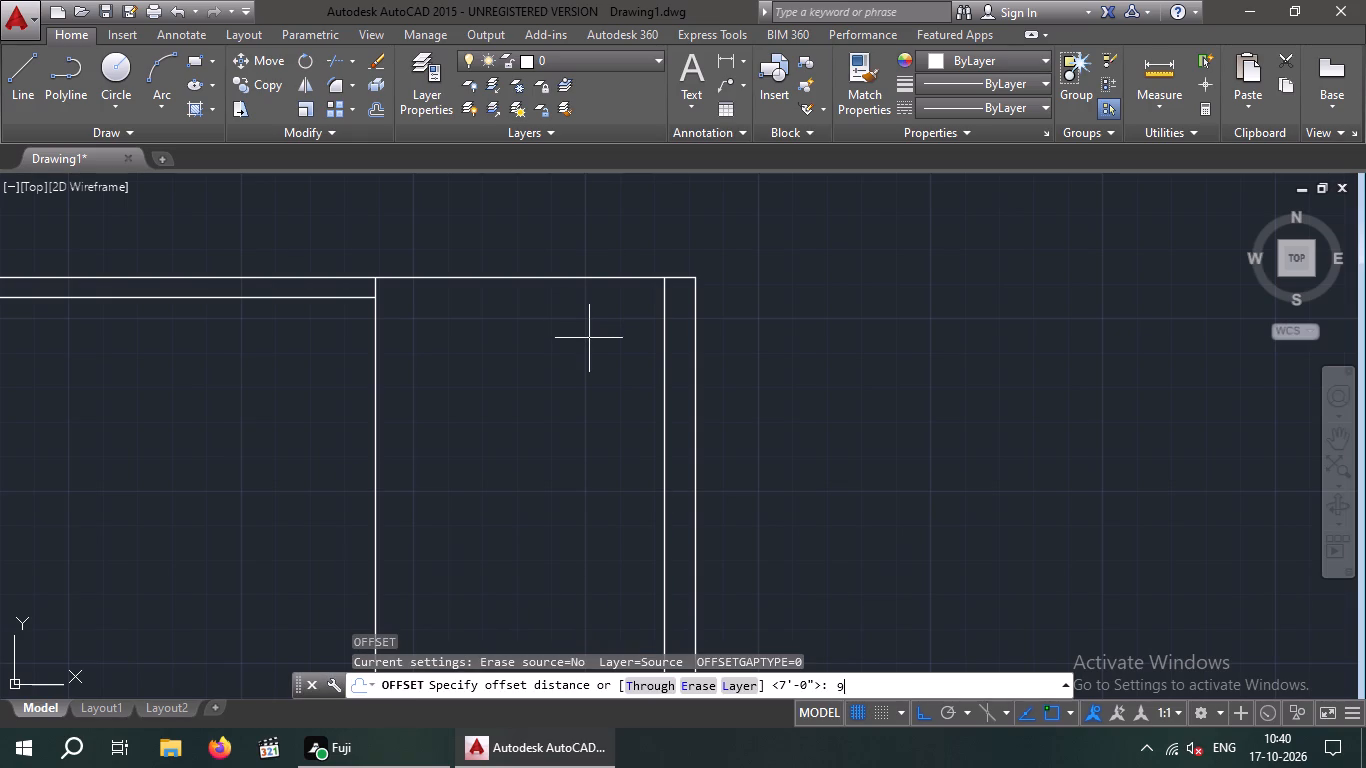
{"action": "key", "text": "shift+quotedbl"}
{"action": "key", "text": "Return"}
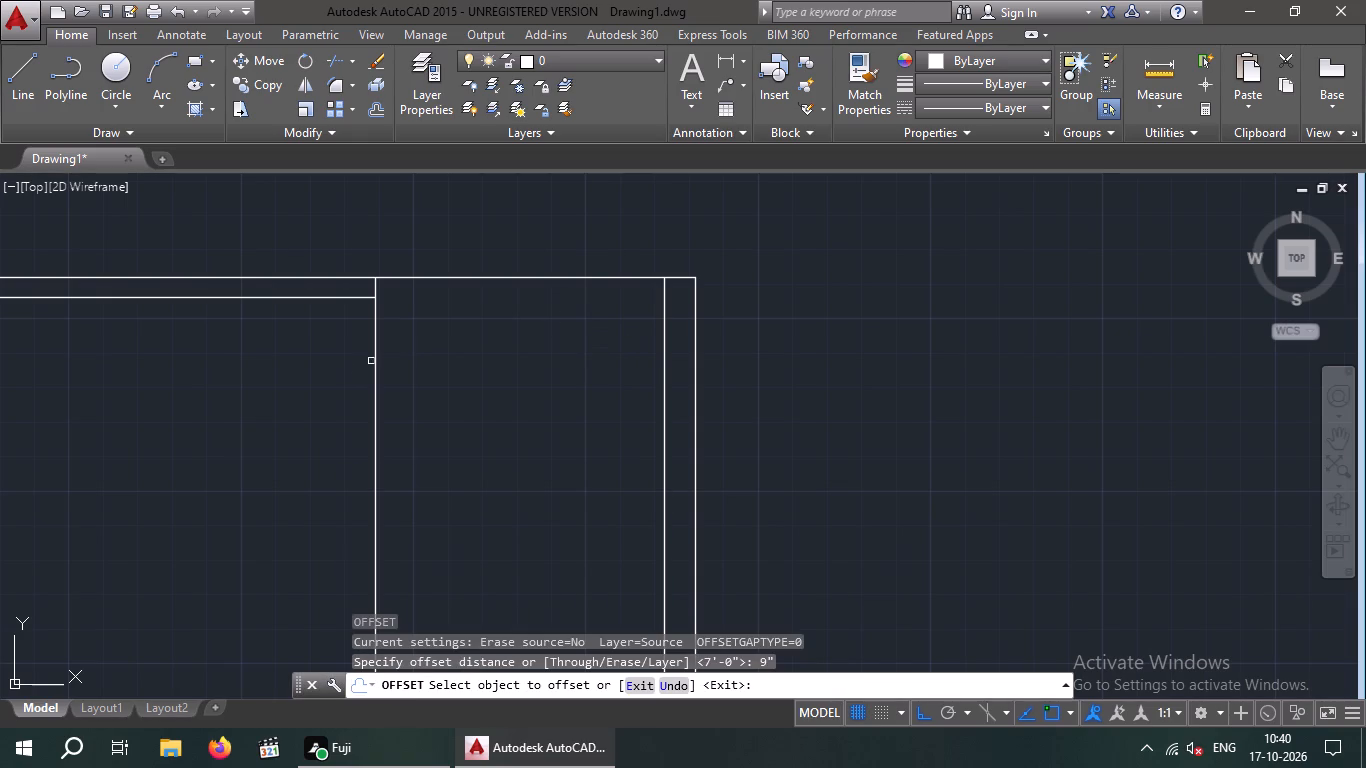
{"action": "left_click_drag", "start_coordinate": [376, 357], "coordinate": [337, 373]}
{"action": "left_click", "coordinate": [335, 373]}
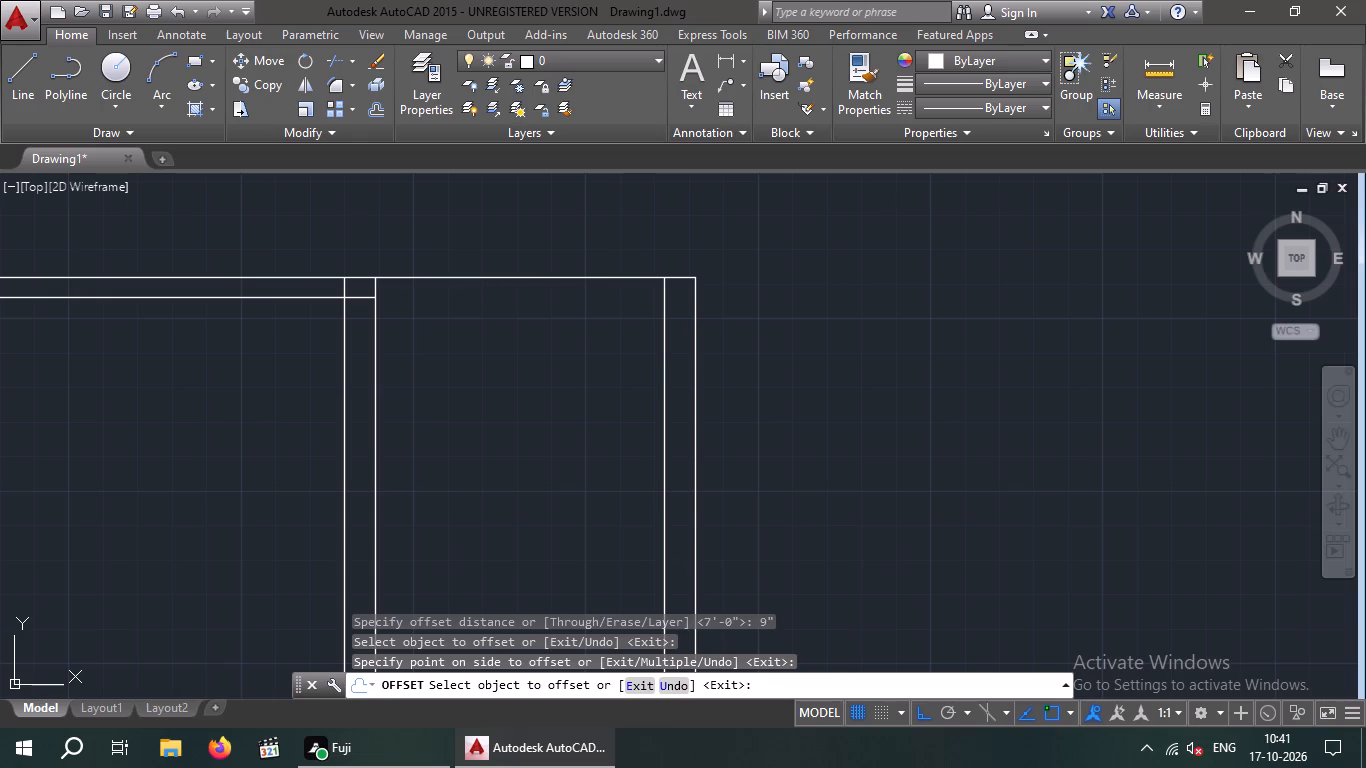
{"action": "left_click_drag", "start_coordinate": [480, 278], "coordinate": [481, 293]}
{"action": "left_click", "coordinate": [487, 344]}
{"action": "key", "text": "Escape"}
{"action": "key", "text": "Escape"}
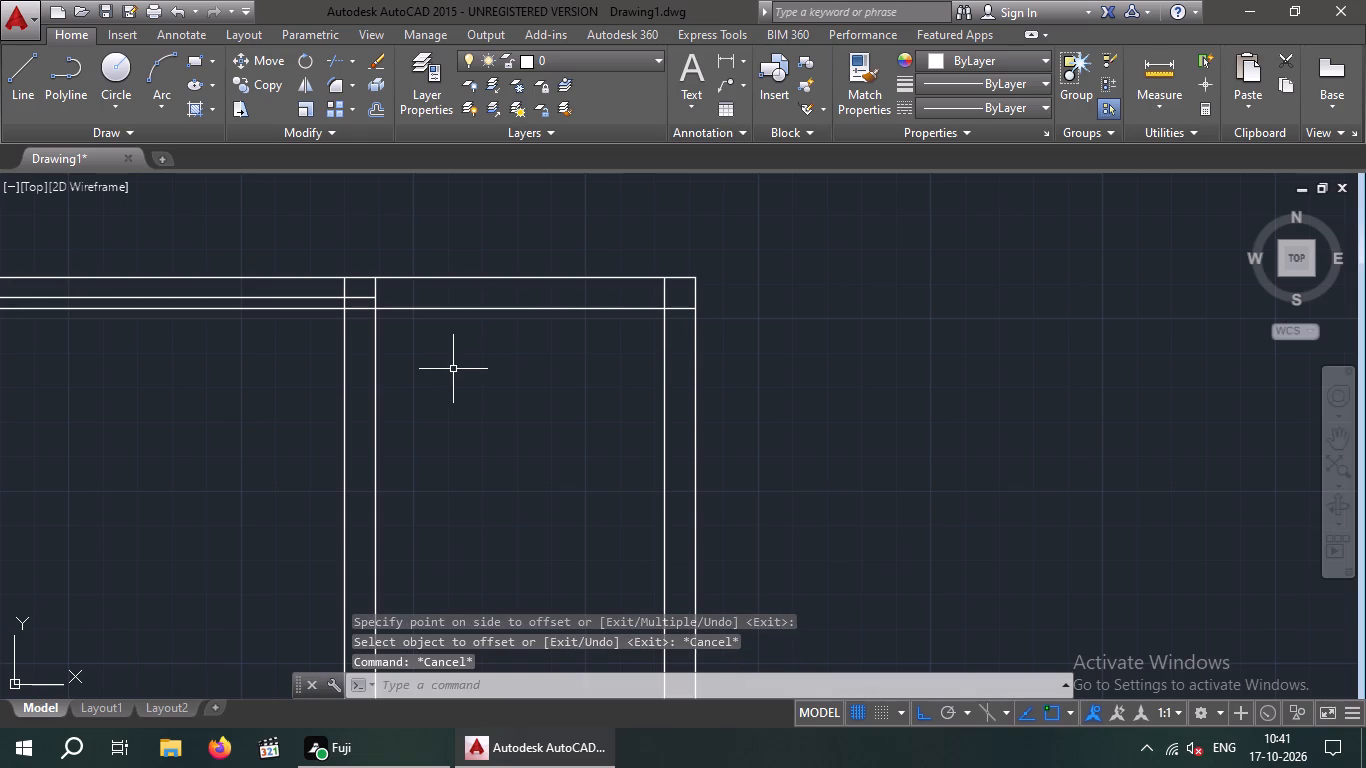
Trim the 9" top-wall line left of the partition wall and the 6" wall line's stub between the two partition lines.
{"action": "key", "text": "t"}
{"action": "key", "text": "r"}
{"action": "key", "text": "space"}
{"action": "key", "text": "space"}
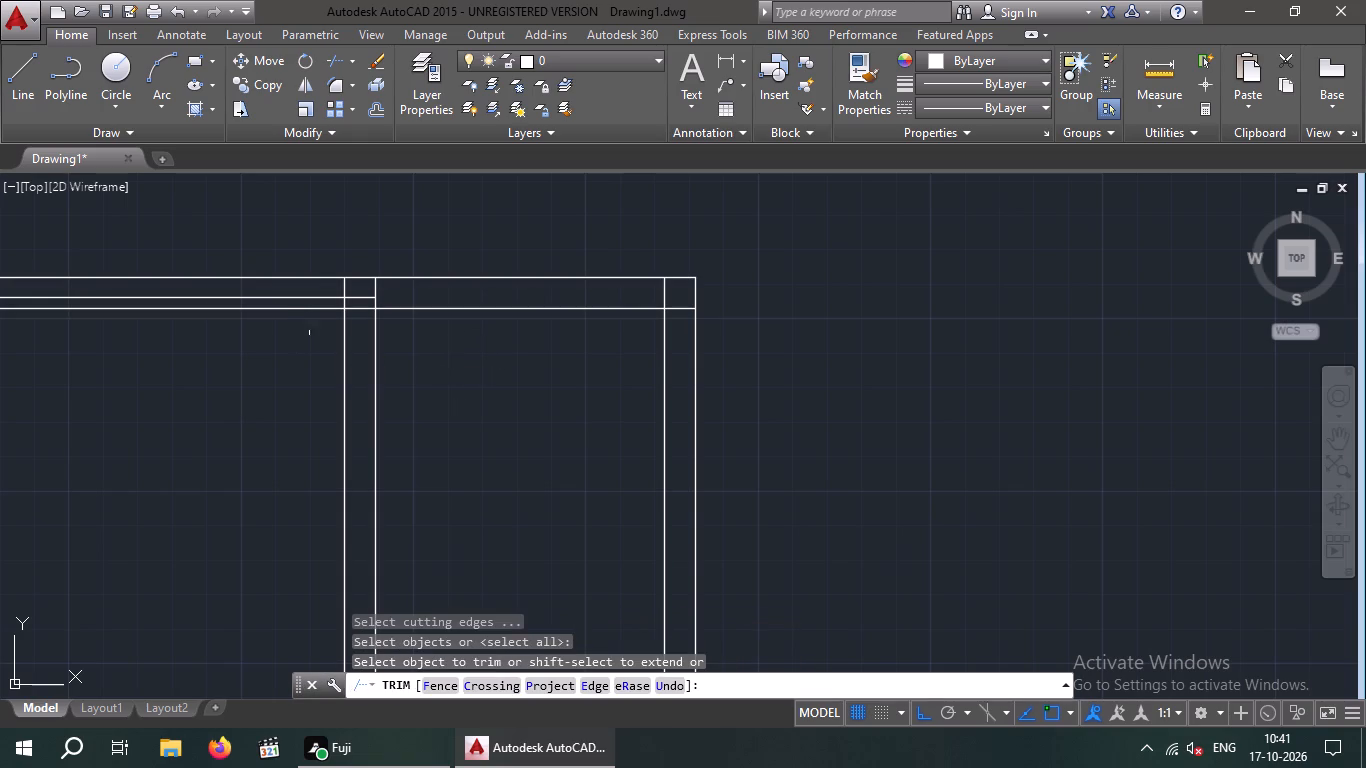
{"action": "left_click", "coordinate": [307, 311]}
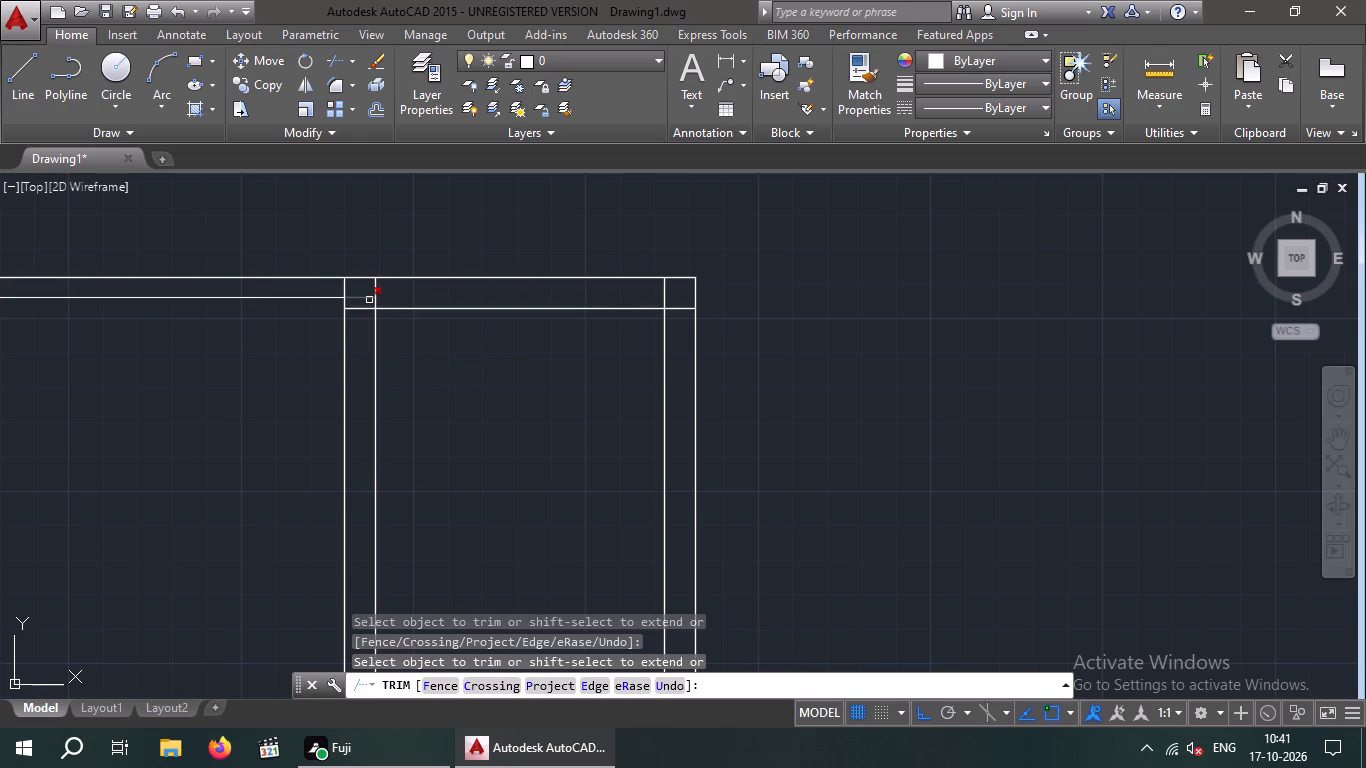
{"action": "left_click", "coordinate": [366, 300]}
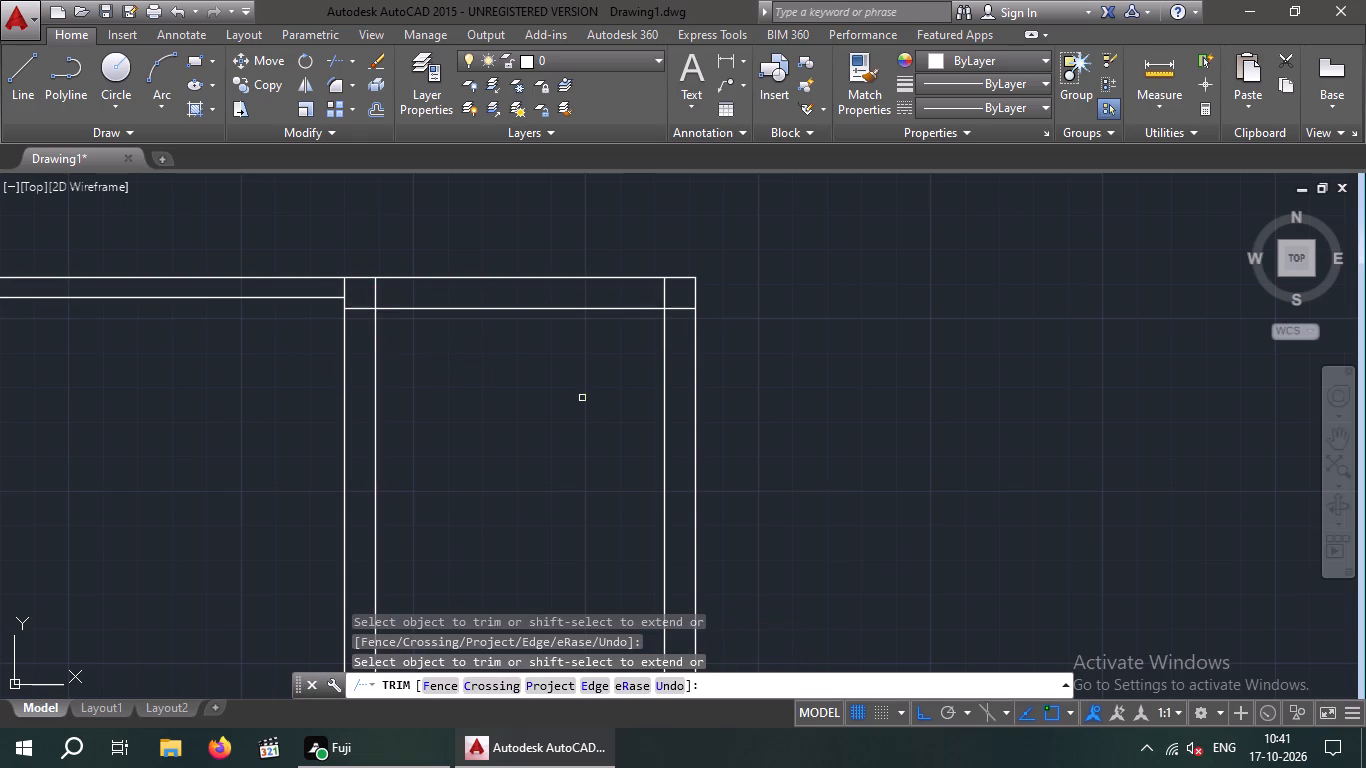
{"action": "key", "text": "Escape"}
{"action": "key", "text": "Escape"}
Offset the inner line of the top-right corner's 9" top wall 7' downward.
{"action": "key", "text": "o"}
{"action": "key", "text": "Return"}
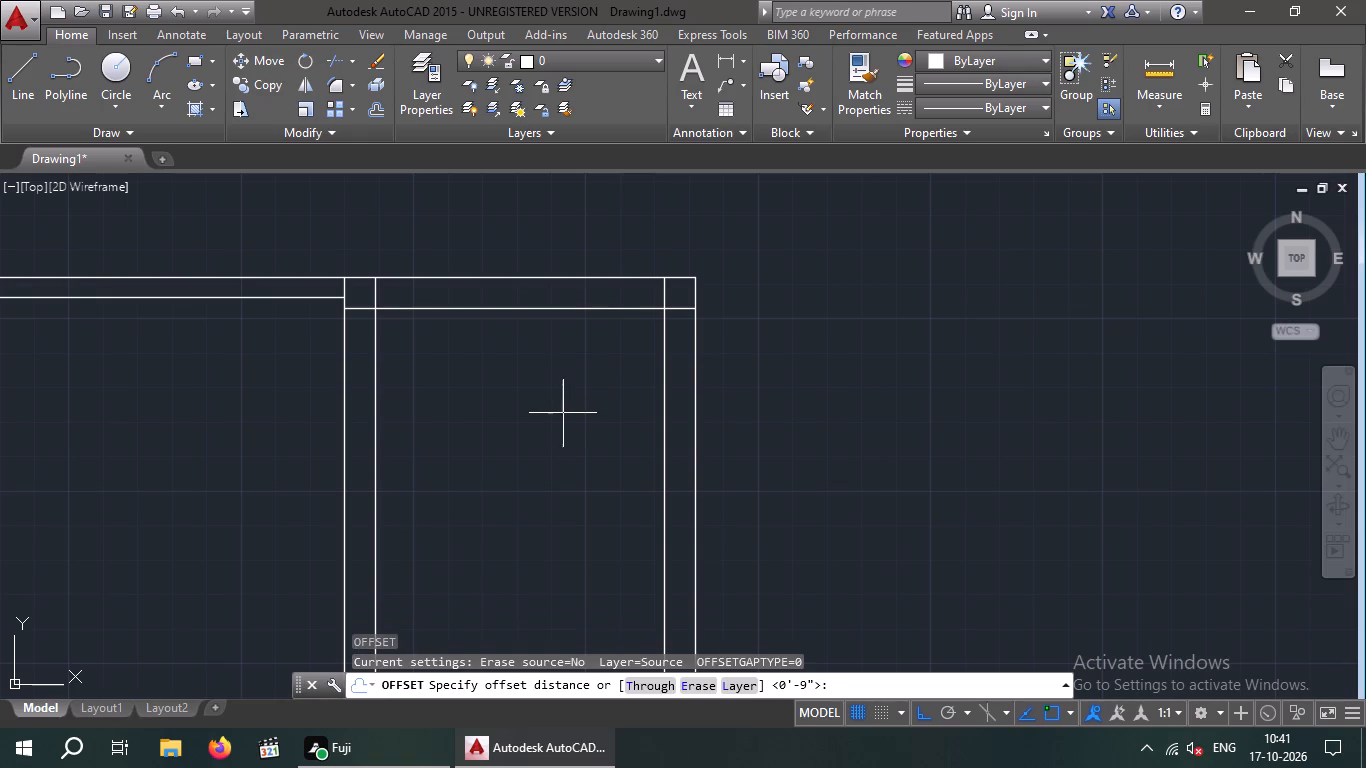
{"action": "key", "text": "7"}
{"action": "key", "text": "apostrophe"}
{"action": "key", "text": "Return"}
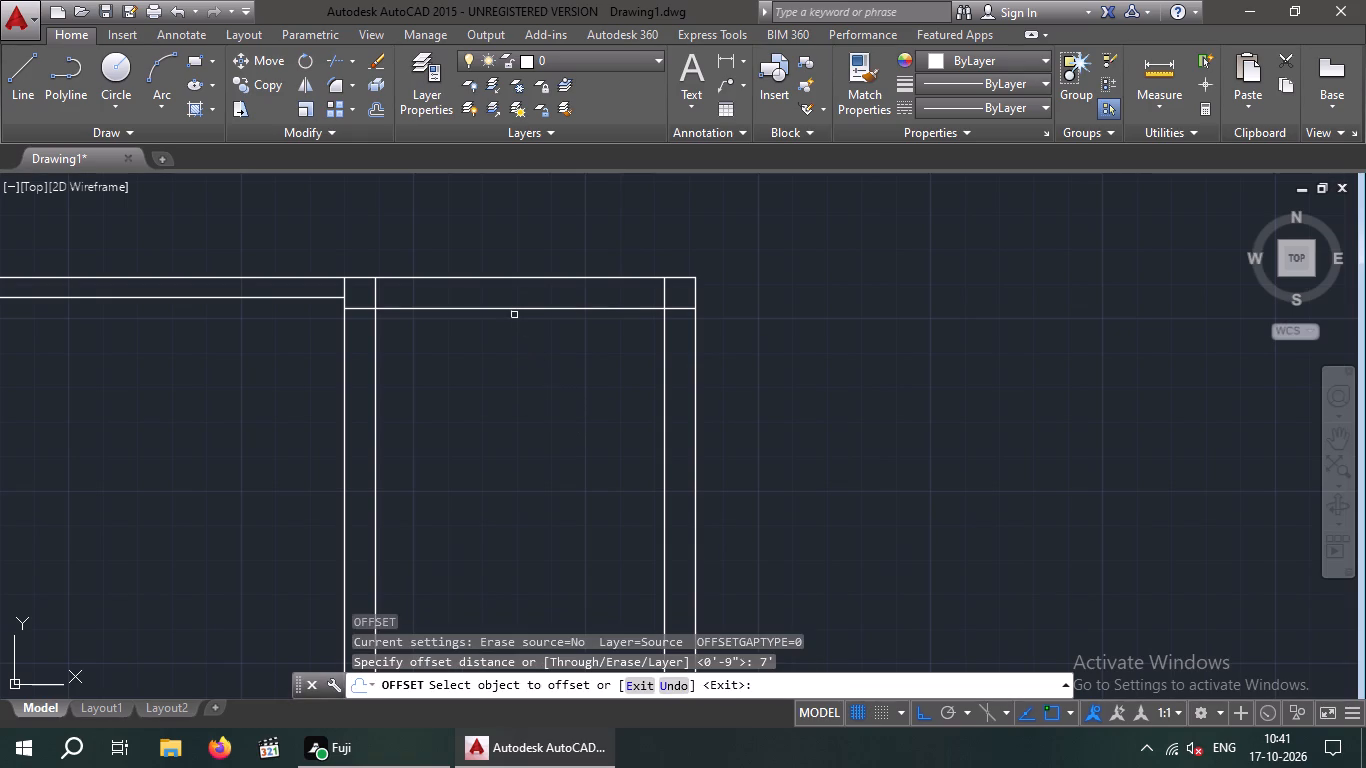
{"action": "left_click", "coordinate": [514, 310]}
{"action": "left_click", "coordinate": [539, 403]}
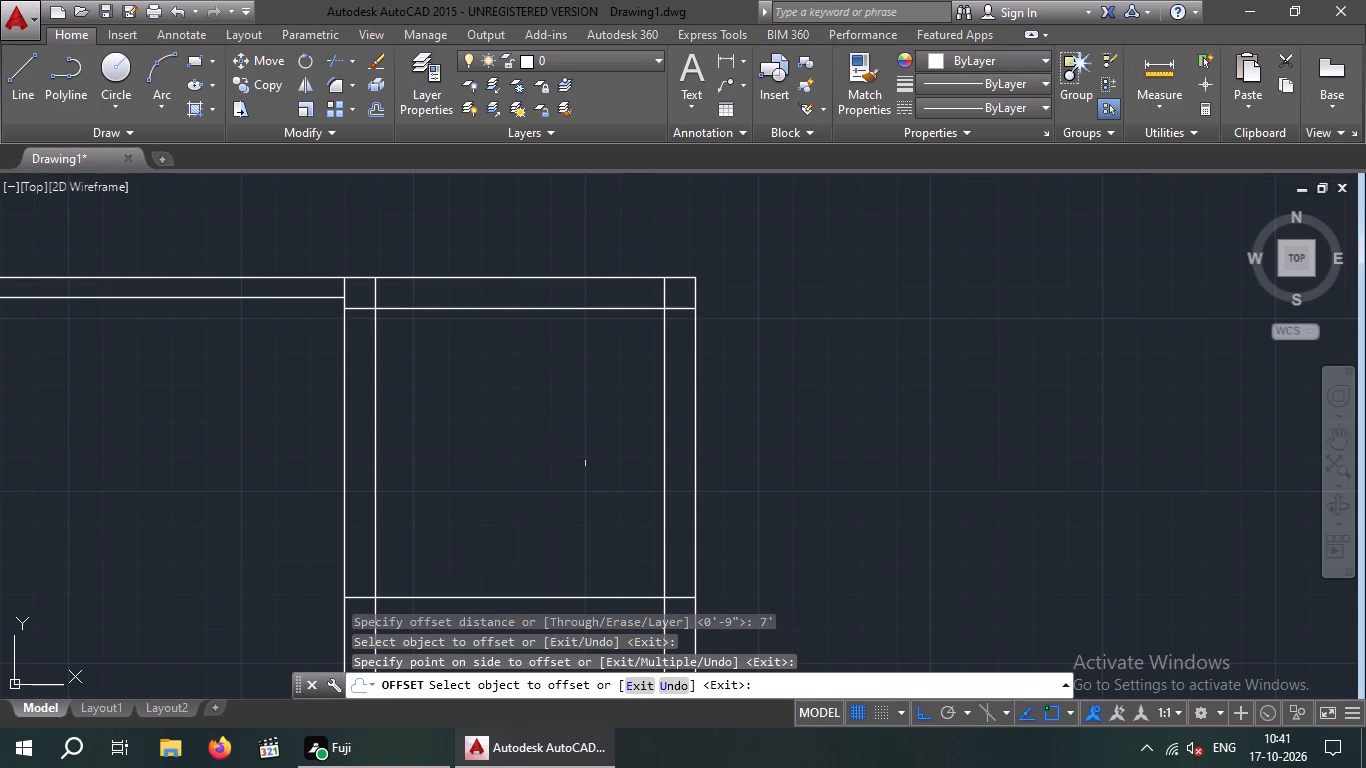
{"action": "middle_click_drag", "start_coordinate": [566, 385], "coordinate": [566, 311]}
{"action": "key", "text": "Escape"}
{"action": "key", "text": "Escape"}
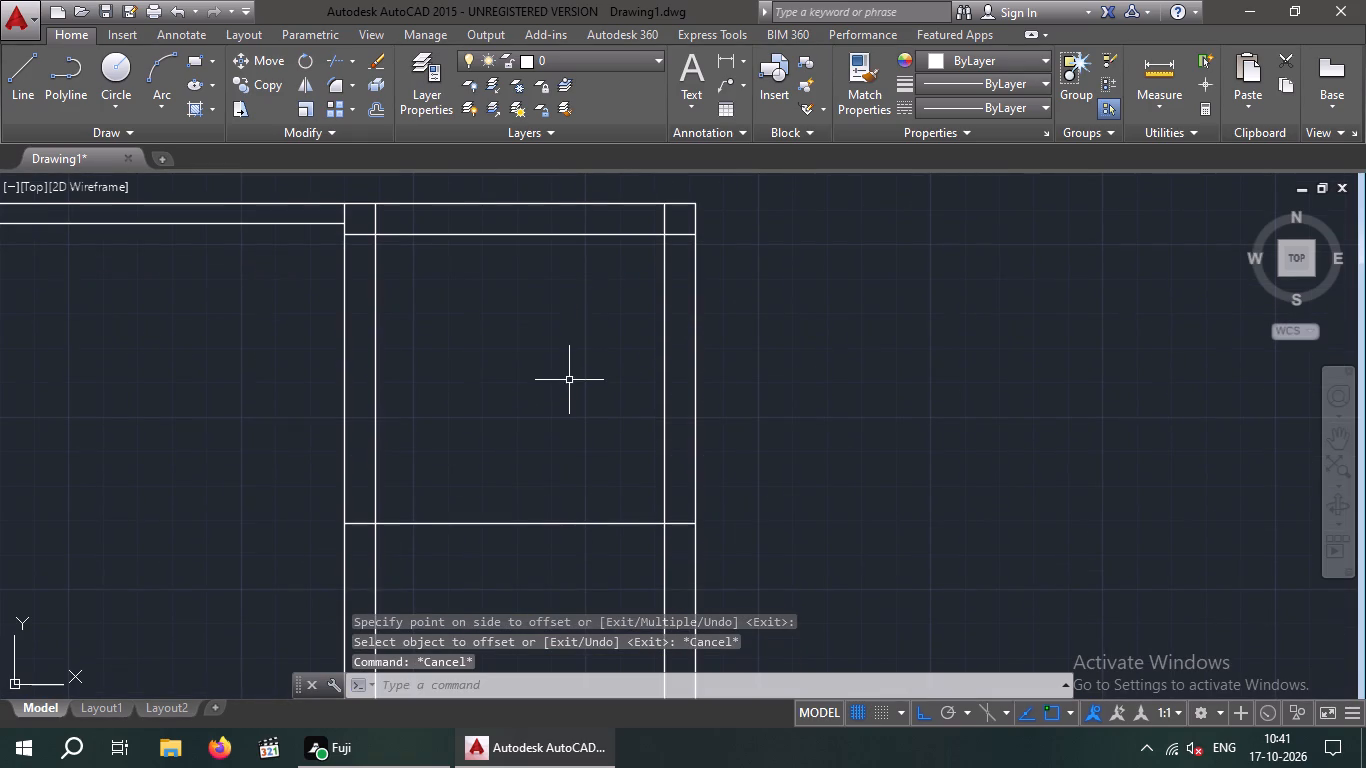
Offset the new horizontal line 9" downward to form the bottom wall of the top-right room.
{"action": "key", "text": "o"}
{"action": "key", "text": "Return"}
{"action": "key", "text": "9"}
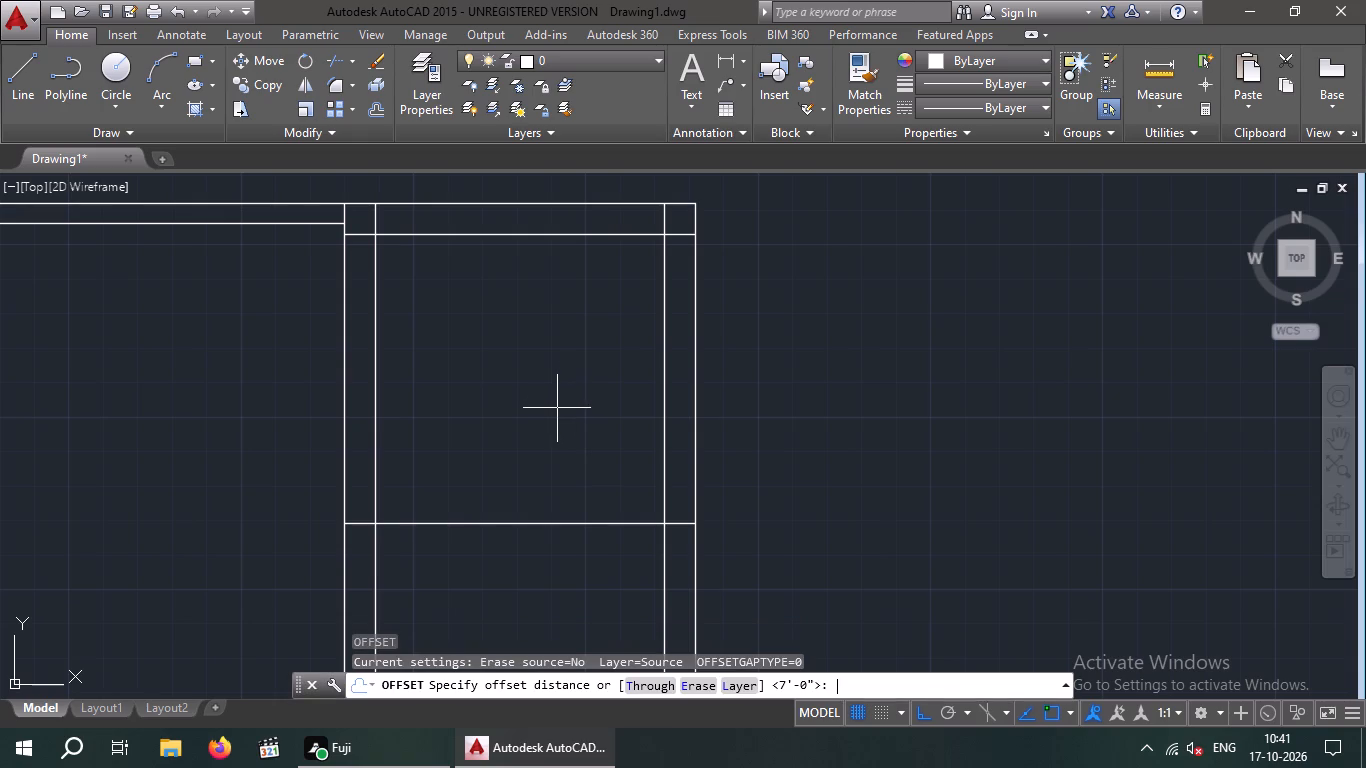
{"action": "key", "text": "shift+quotedbl"}
{"action": "key", "text": "Return"}
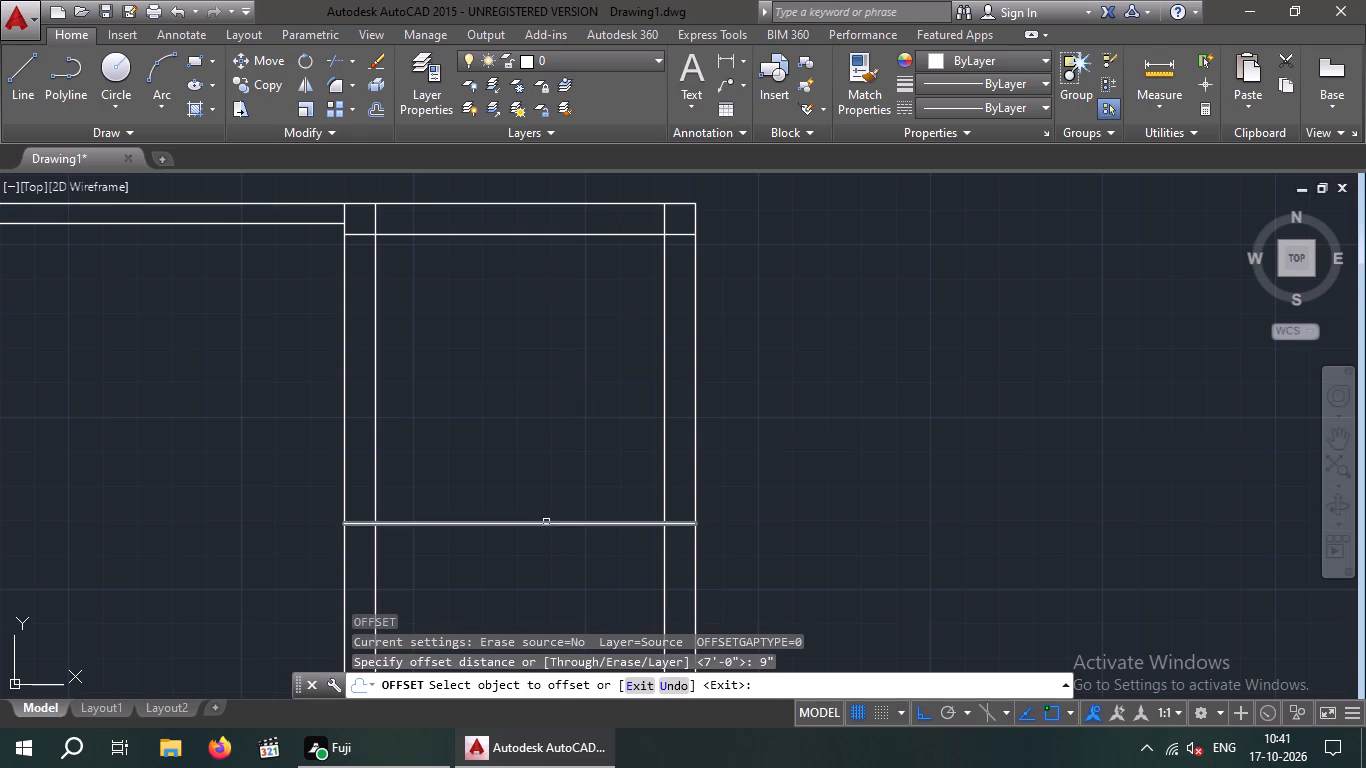
{"action": "left_click_drag", "start_coordinate": [549, 527], "coordinate": [553, 554]}
{"action": "left_click", "coordinate": [554, 558]}
{"action": "middle_click_drag", "start_coordinate": [514, 430], "coordinate": [543, 280]}
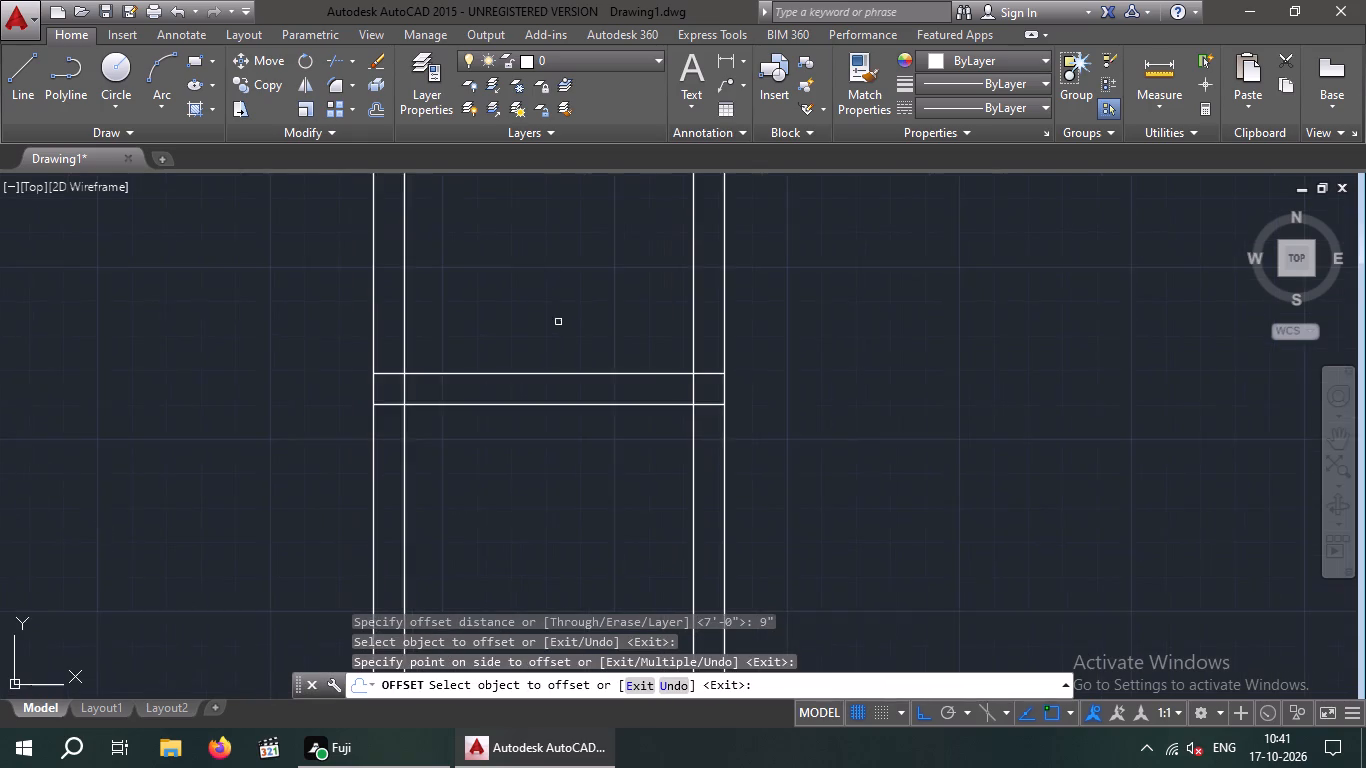
{"action": "scroll", "coordinate": [560, 325], "scroll_direction": "down", "scroll_amount": 2}
{"action": "key", "text": "Escape"}
{"action": "key", "text": "Escape"}
{"action": "key", "text": "Escape"}
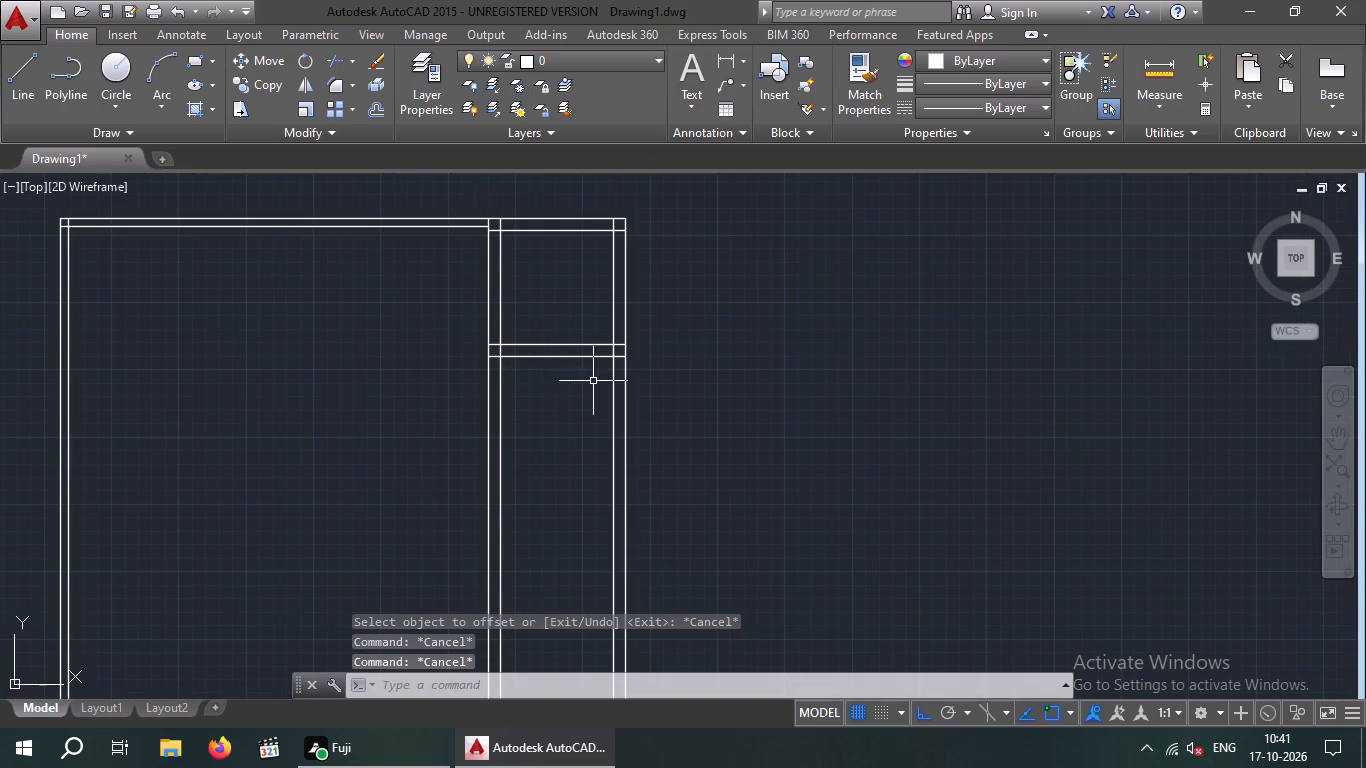
{"action": "key", "text": "Escape"}
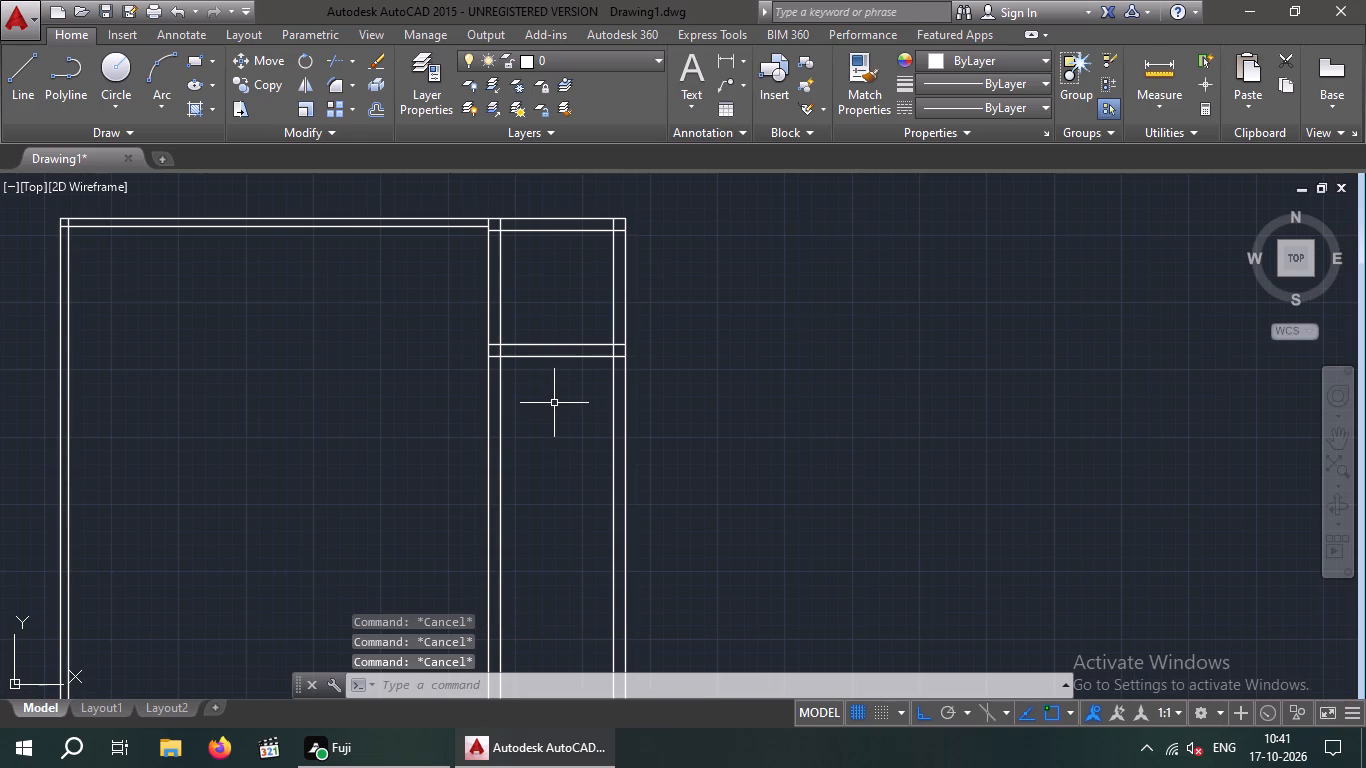
{"action": "key", "text": "Escape"}
Trim both vertical partition lines below the bottom wall of the top-right room.
{"action": "key", "text": "t"}
{"action": "key", "text": "r"}
{"action": "key", "text": "space"}
{"action": "key", "text": "space"}
{"action": "left_click_drag", "start_coordinate": [547, 395], "coordinate": [473, 427]}
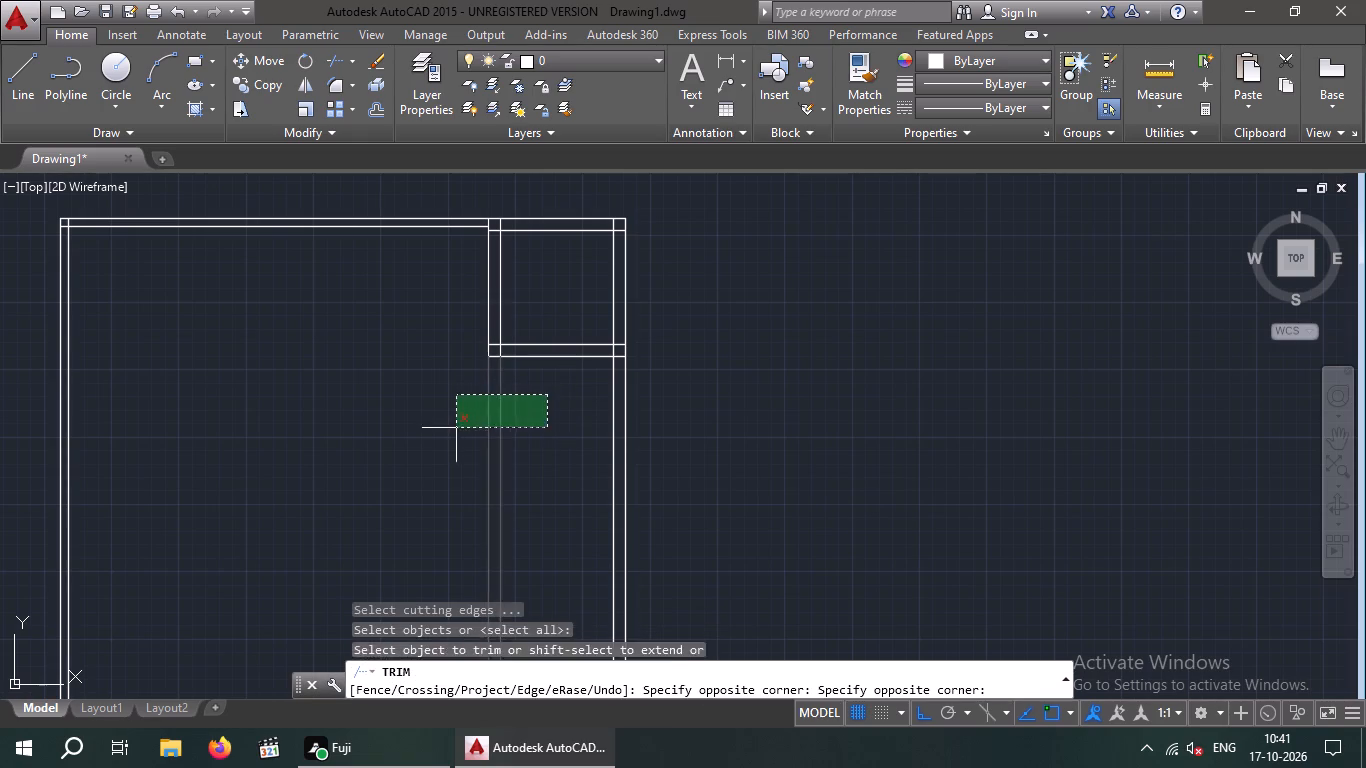
{"action": "left_click", "coordinate": [456, 428]}
{"action": "middle_click_drag", "start_coordinate": [470, 433], "coordinate": [455, 443]}
{"action": "key", "text": "Escape"}
{"action": "key", "text": "Escape"}
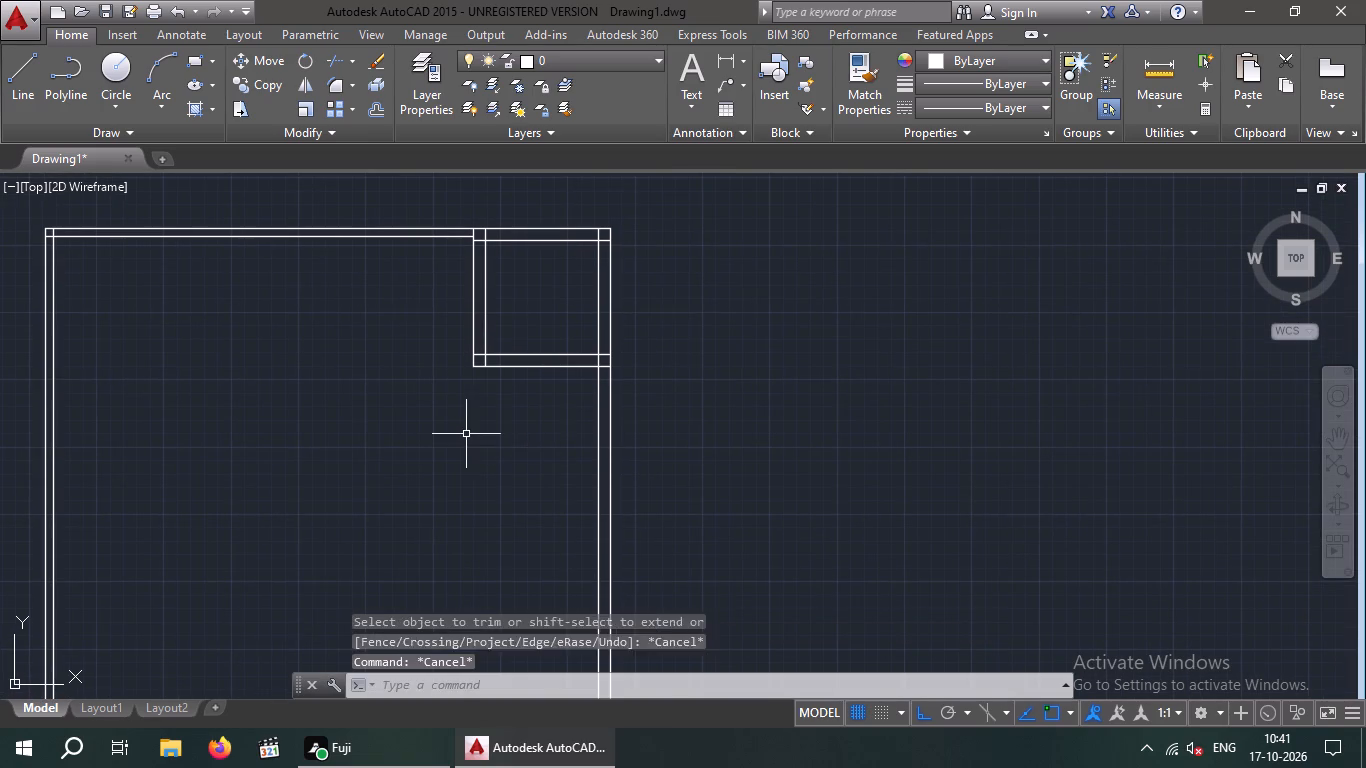
{"action": "key", "text": "Escape"}
Offset the right outer wall's inner line 15'5" toward the plan's interior.
{"action": "key", "text": "o"}
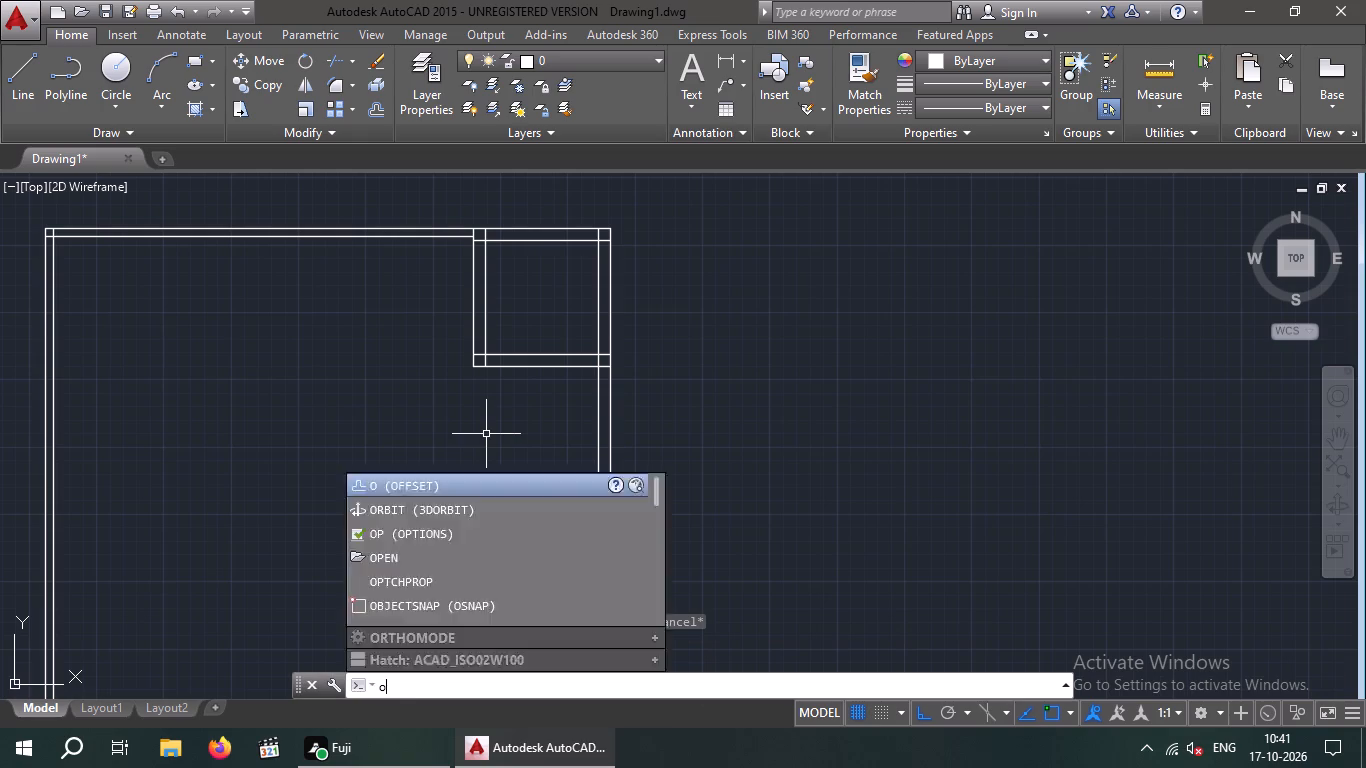
{"action": "key", "text": "Return"}
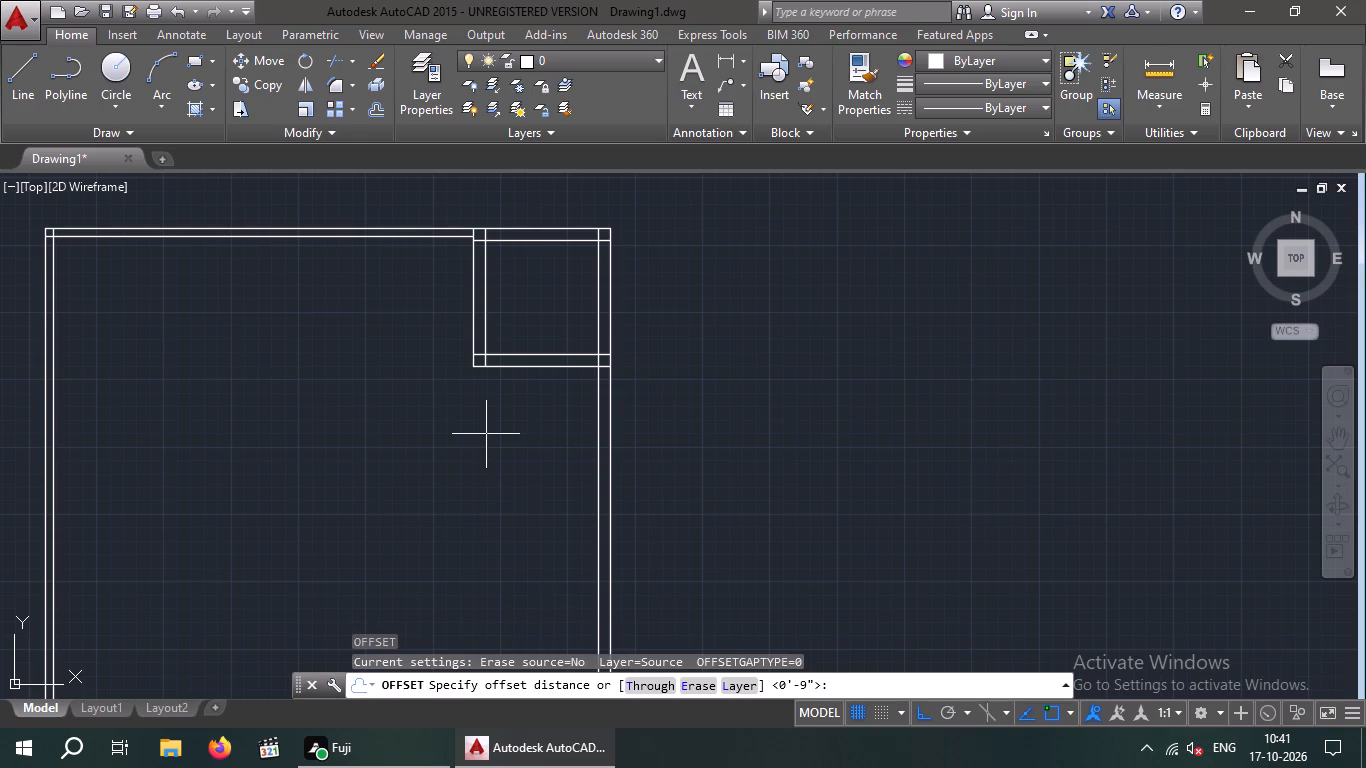
{"action": "type", "text": "15'5\""}
{"action": "key", "text": "Return"}
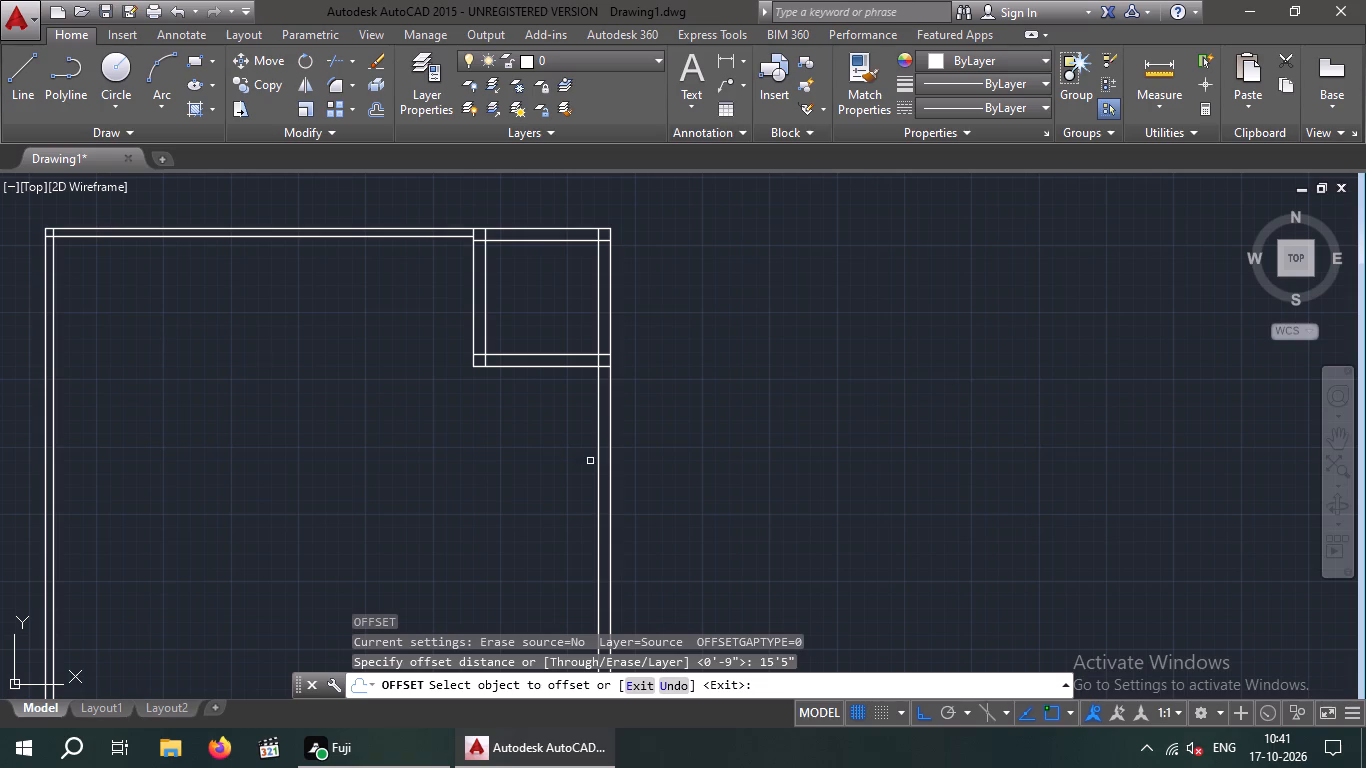
{"action": "left_click_drag", "start_coordinate": [597, 460], "coordinate": [498, 480]}
{"action": "left_click", "coordinate": [339, 509]}
{"action": "key", "text": "Escape"}
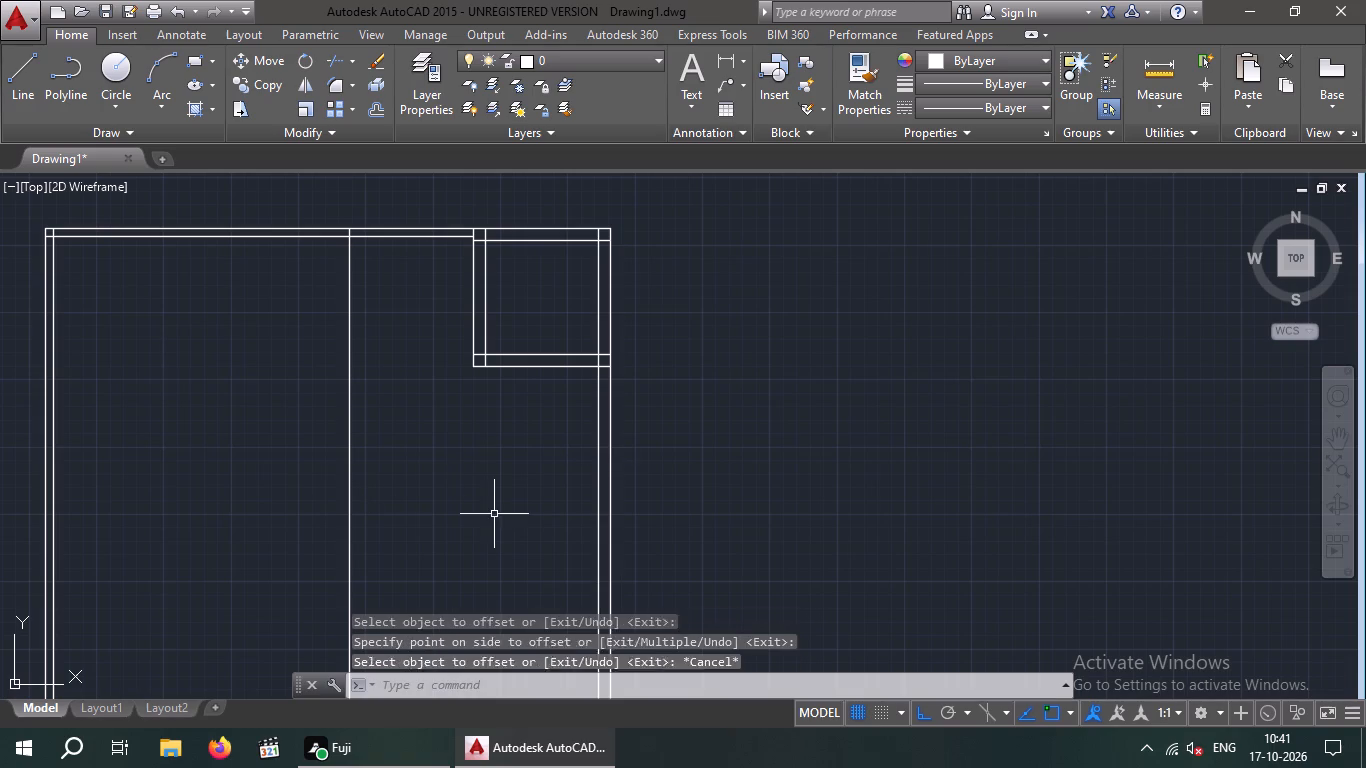
{"action": "key", "text": "Escape"}
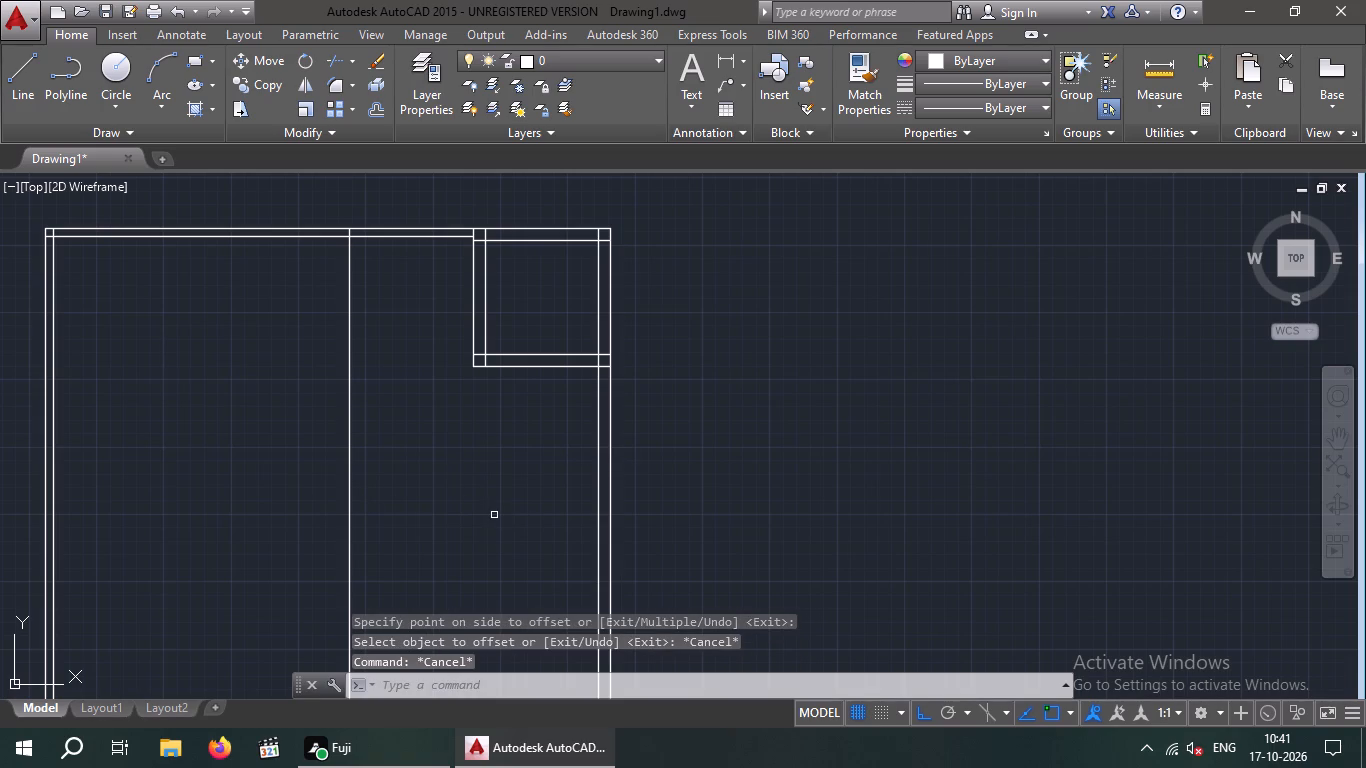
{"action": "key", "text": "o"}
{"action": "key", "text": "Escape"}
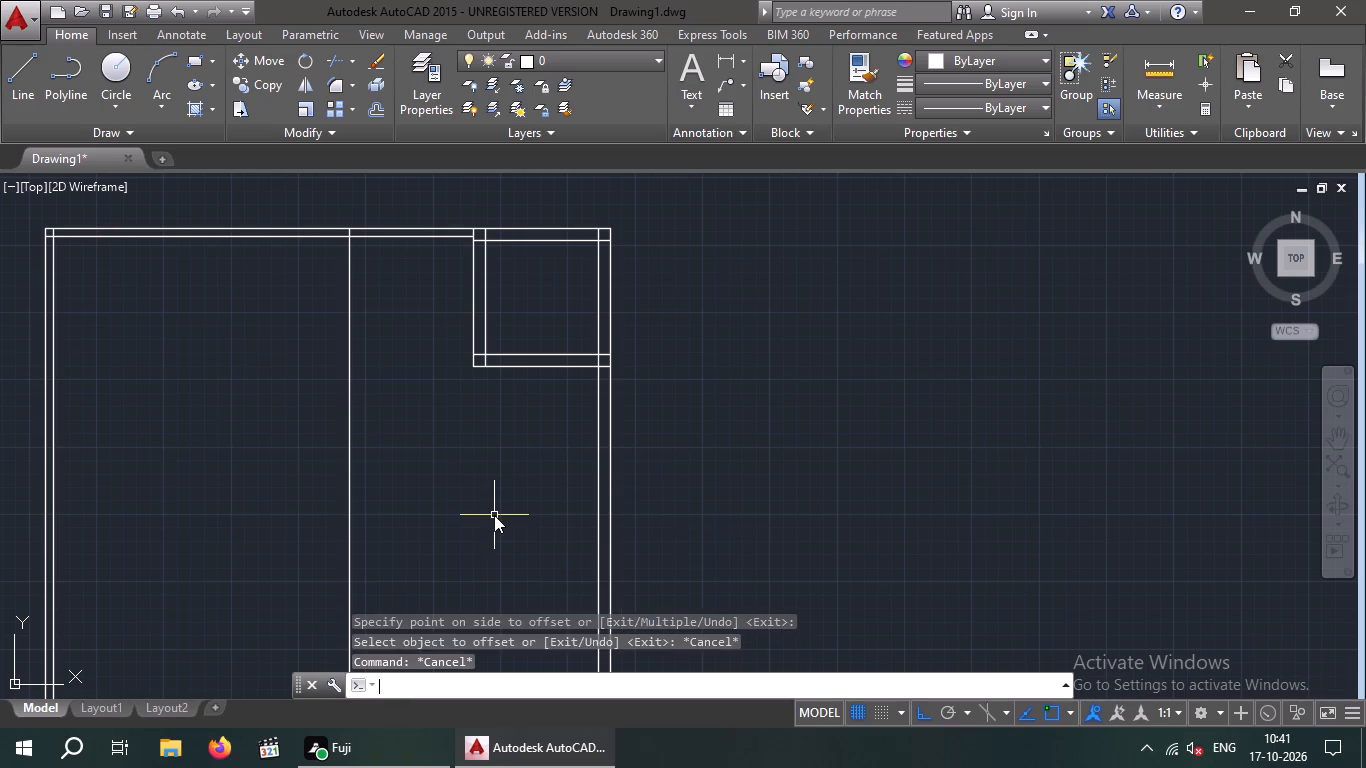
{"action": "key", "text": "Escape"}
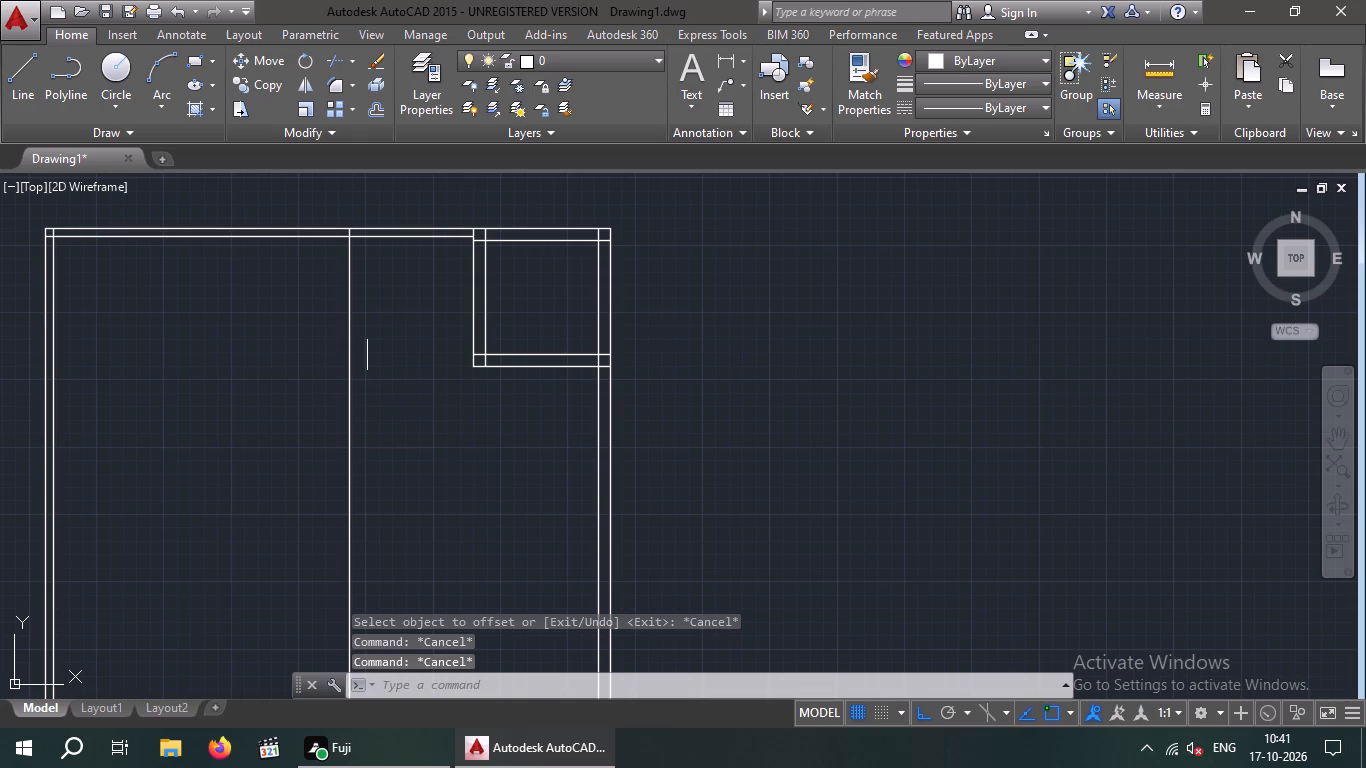
Offset the inner line of the 6" top wall 3' downward, left of the top-right room.
{"action": "key", "text": "o"}
{"action": "key", "text": "Return"}
{"action": "type", "text": "3'"}
{"action": "key", "text": "Return"}
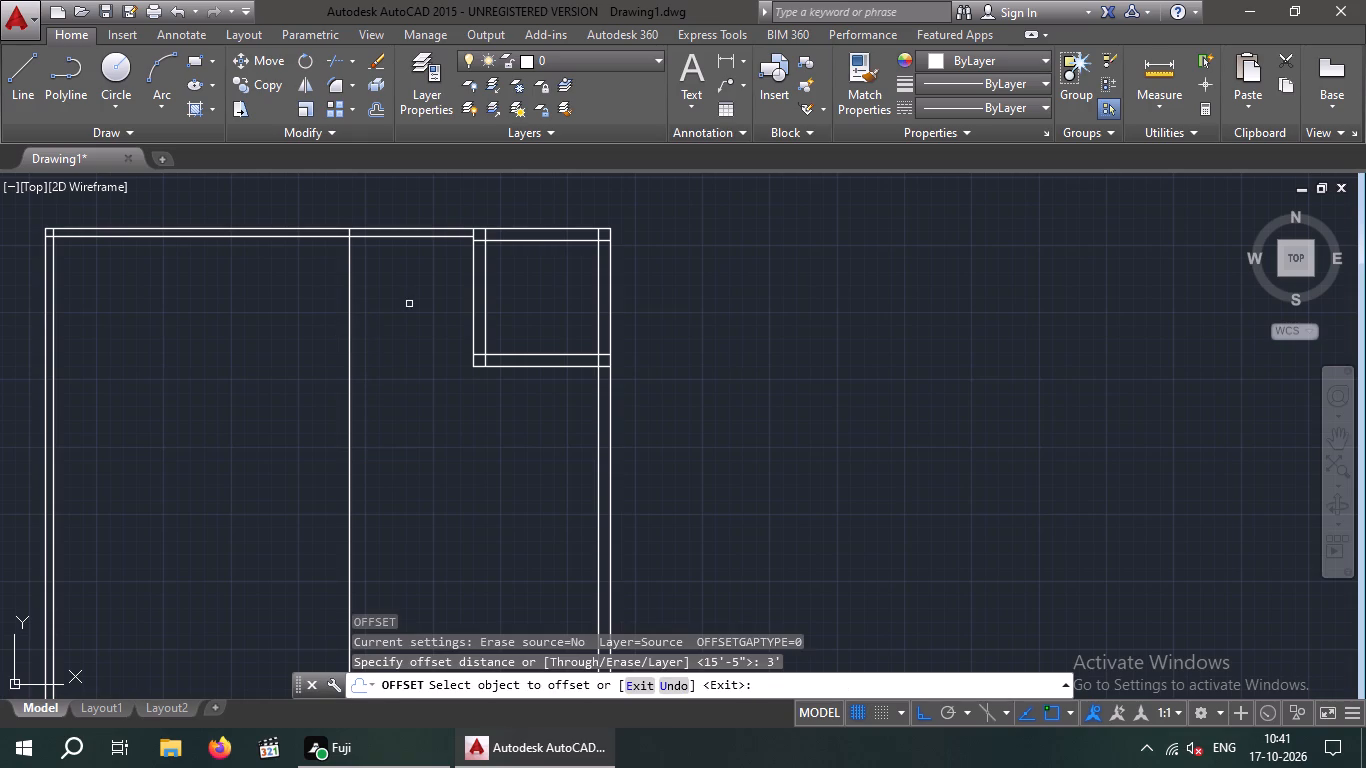
{"action": "left_click_drag", "start_coordinate": [406, 239], "coordinate": [406, 251]}
{"action": "left_click", "coordinate": [408, 305]}
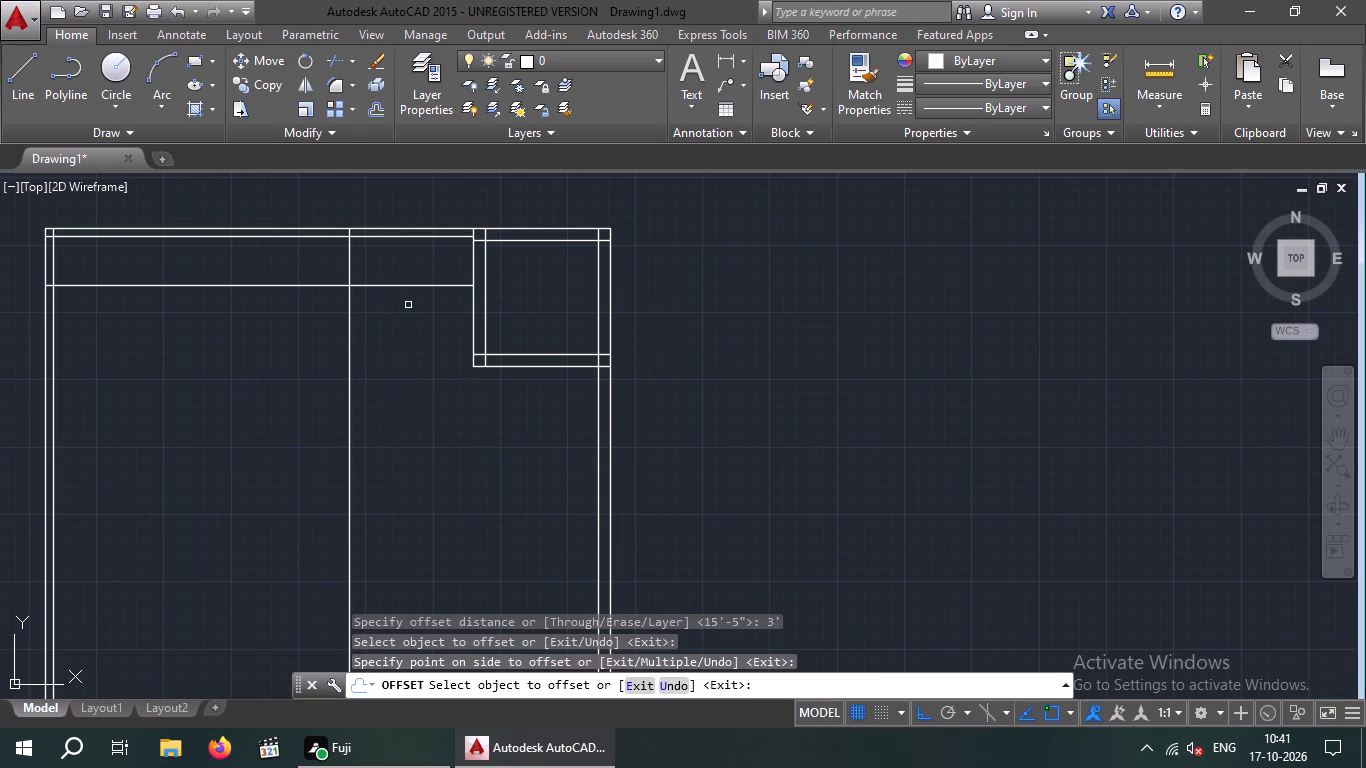
{"action": "key", "text": "Escape"}
{"action": "key", "text": "Escape"}
Offset the new horizontal line below the top wall 9" downward to form a wall.
{"action": "key", "text": "o"}
{"action": "key", "text": "Return"}
{"action": "type", "text": "9\""}
{"action": "key", "text": "Return"}
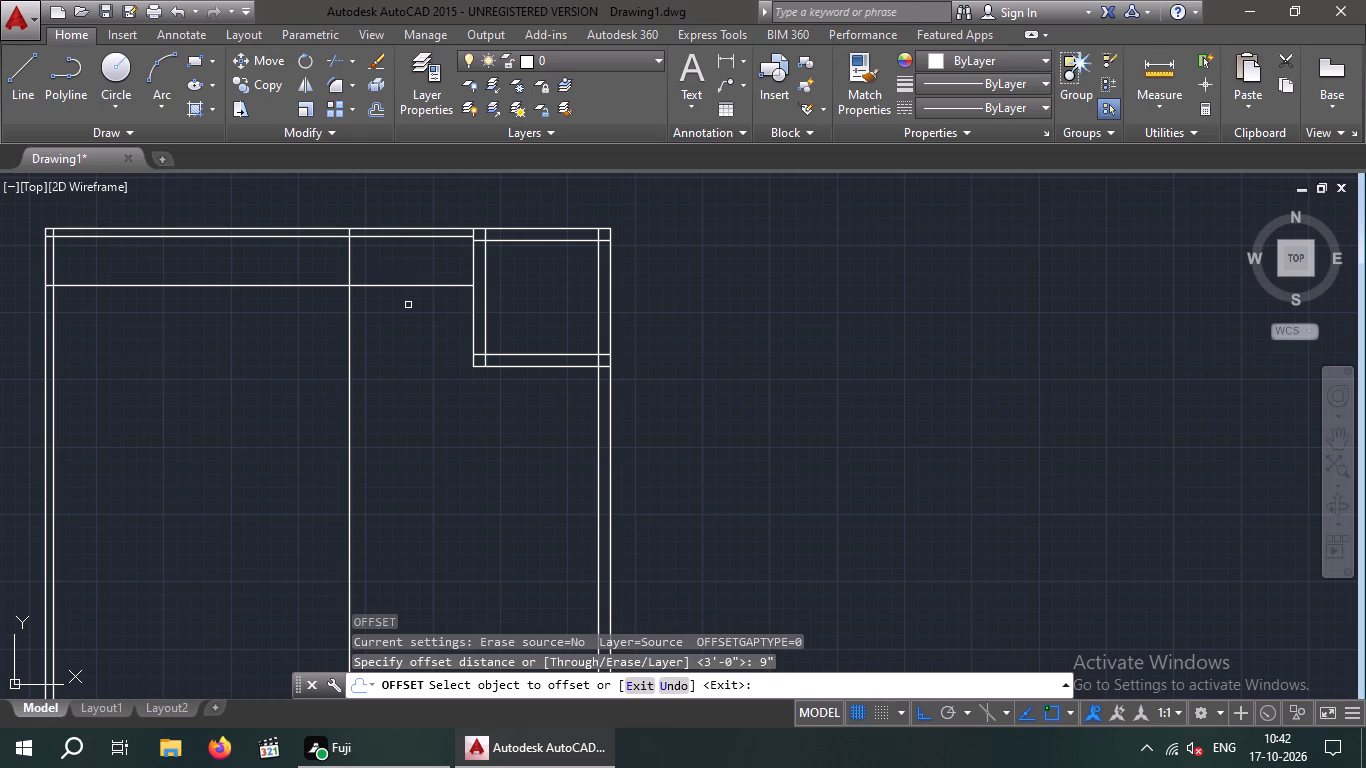
{"action": "left_click", "coordinate": [421, 288]}
{"action": "left_click", "coordinate": [429, 343]}
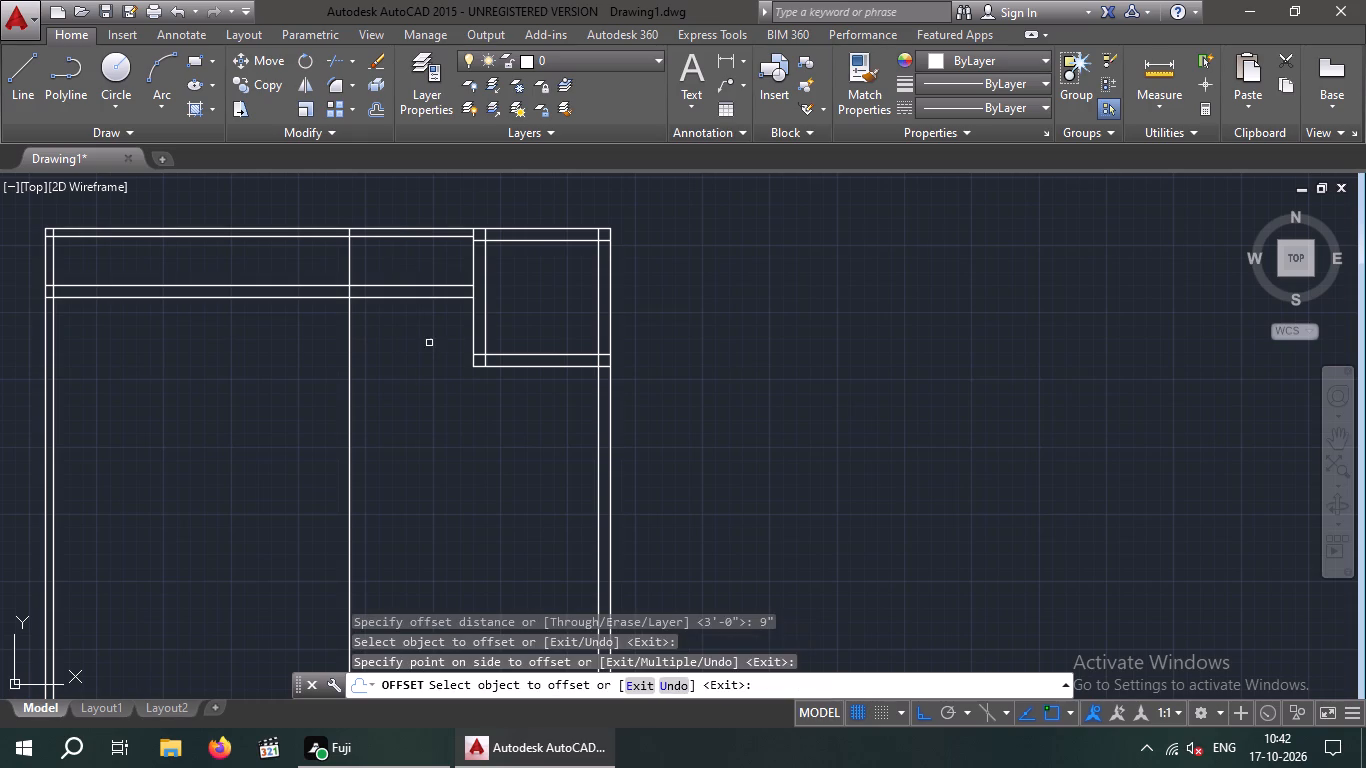
{"action": "key", "text": "Escape"}
{"action": "key", "text": "Escape"}
Trim the 15'5" vertical line above the upper line of the new horizontal wall, including its piece inside the top wall.
{"action": "scroll", "coordinate": [336, 236], "scroll_direction": "up", "scroll_amount": 4}
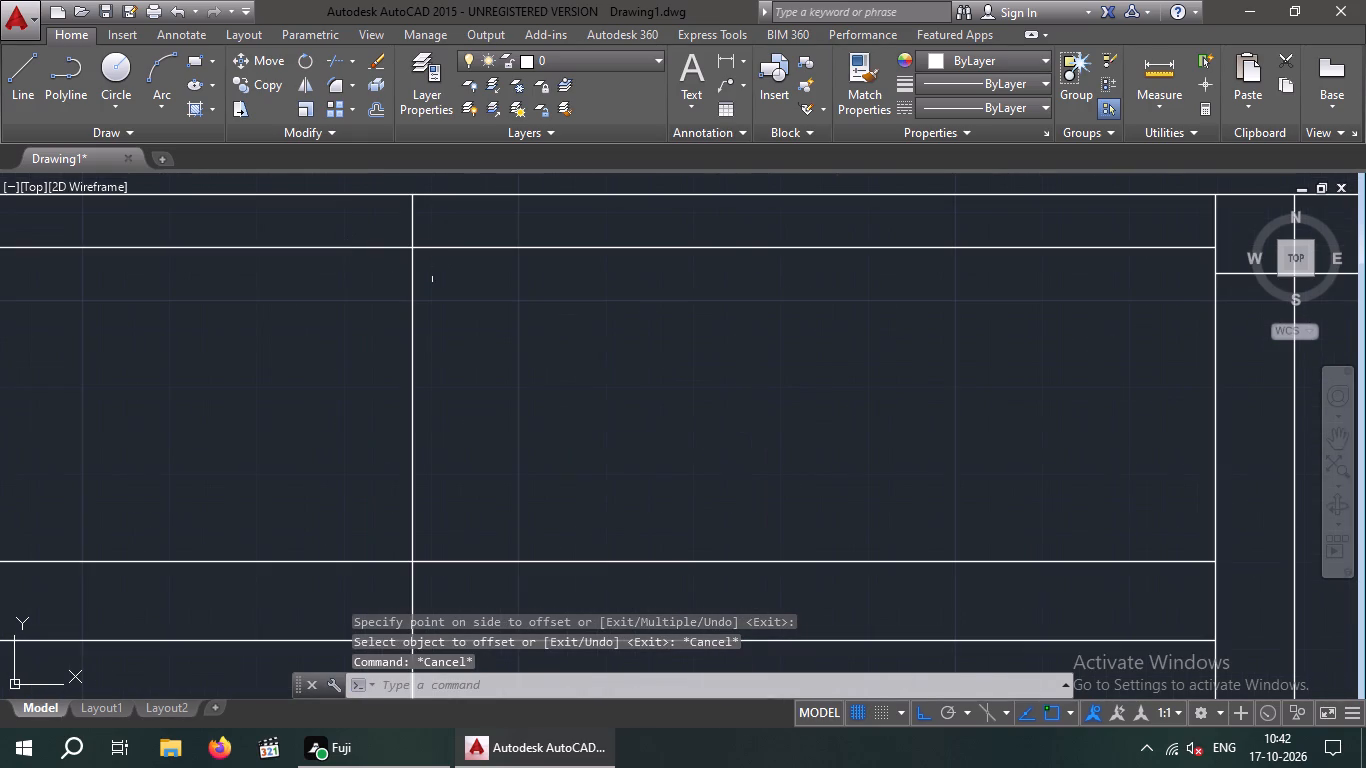
{"action": "key", "text": "t"}
{"action": "type", "text": "r"}
{"action": "key", "text": "space"}
{"action": "key", "text": "space"}
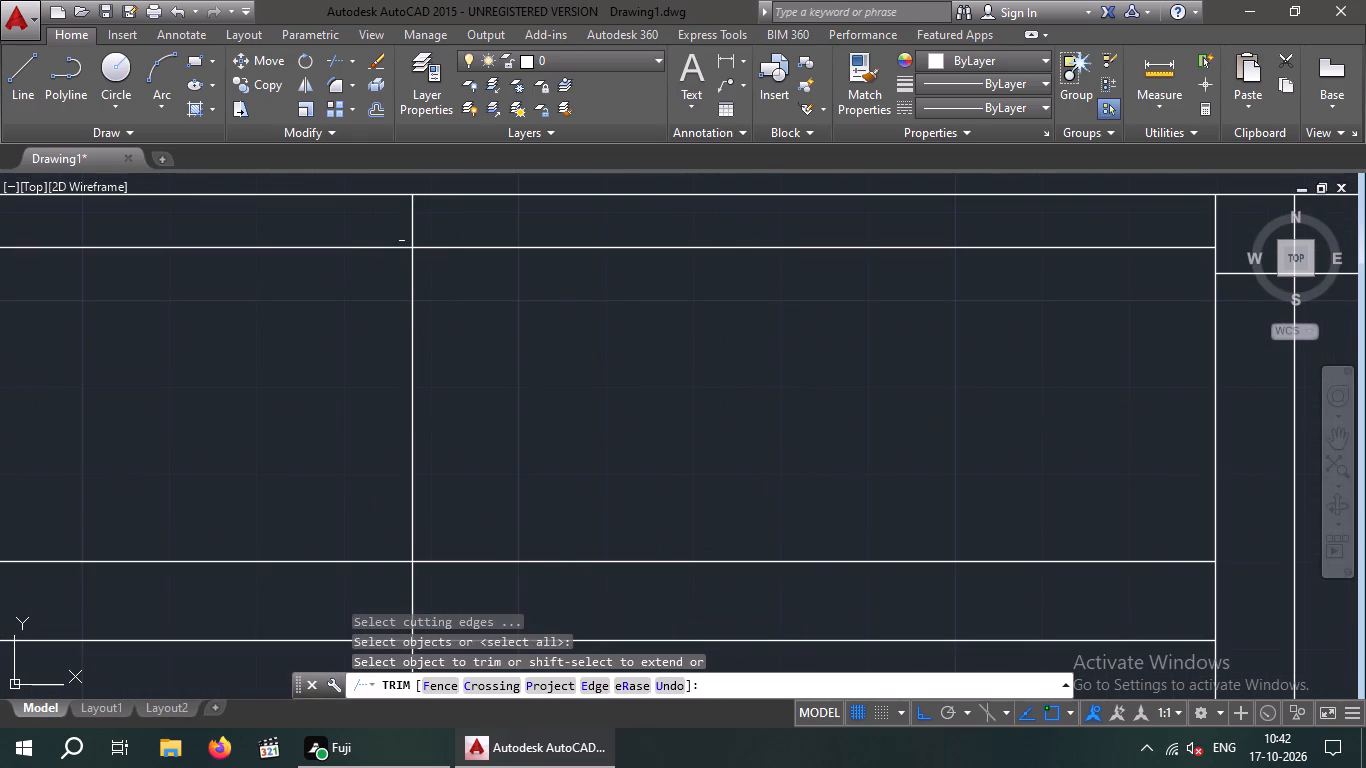
{"action": "left_click", "coordinate": [415, 219]}
{"action": "left_click", "coordinate": [406, 221]}
{"action": "left_click_drag", "start_coordinate": [526, 326], "coordinate": [520, 349]}
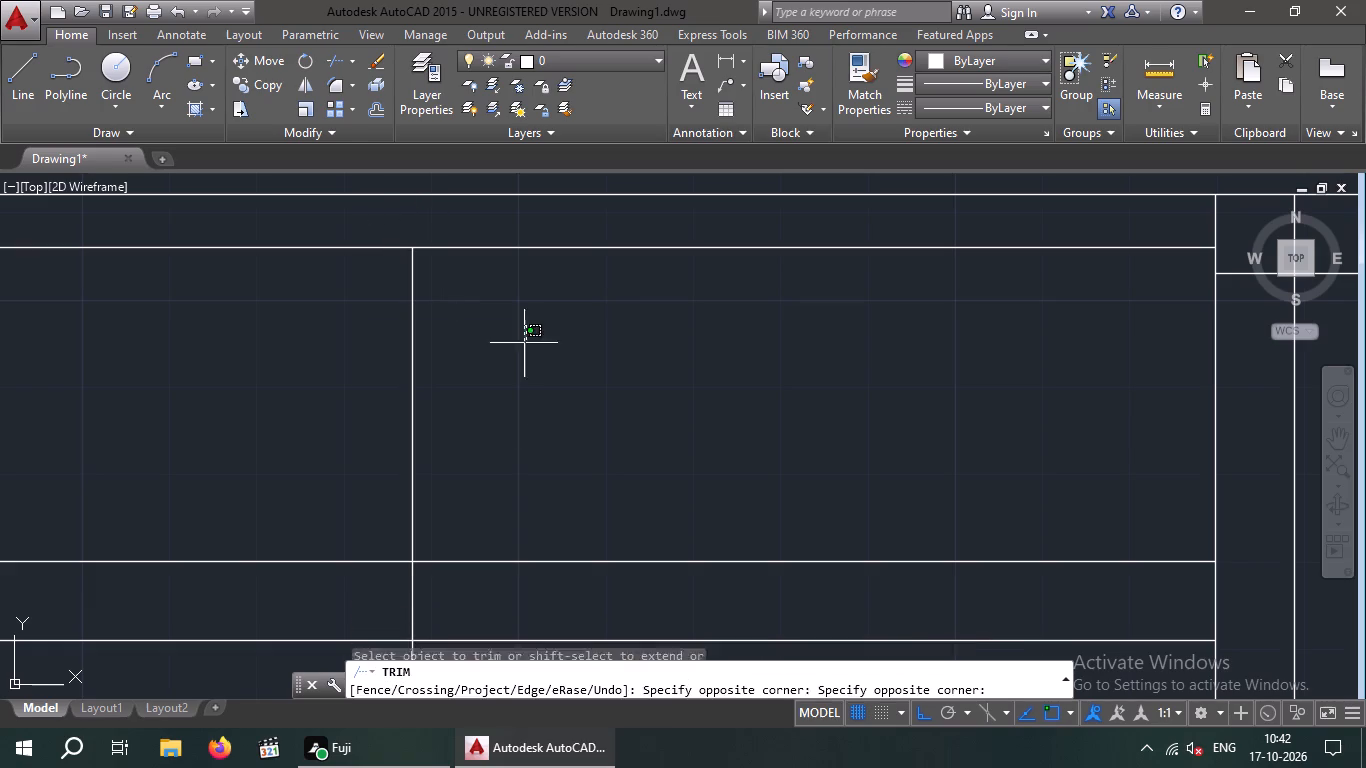
{"action": "left_click_drag", "start_coordinate": [520, 349], "coordinate": [331, 441]}
{"action": "left_click", "coordinate": [312, 440]}
{"action": "scroll", "coordinate": [372, 404], "scroll_direction": "down", "scroll_amount": 5}
{"action": "key", "text": "Escape"}
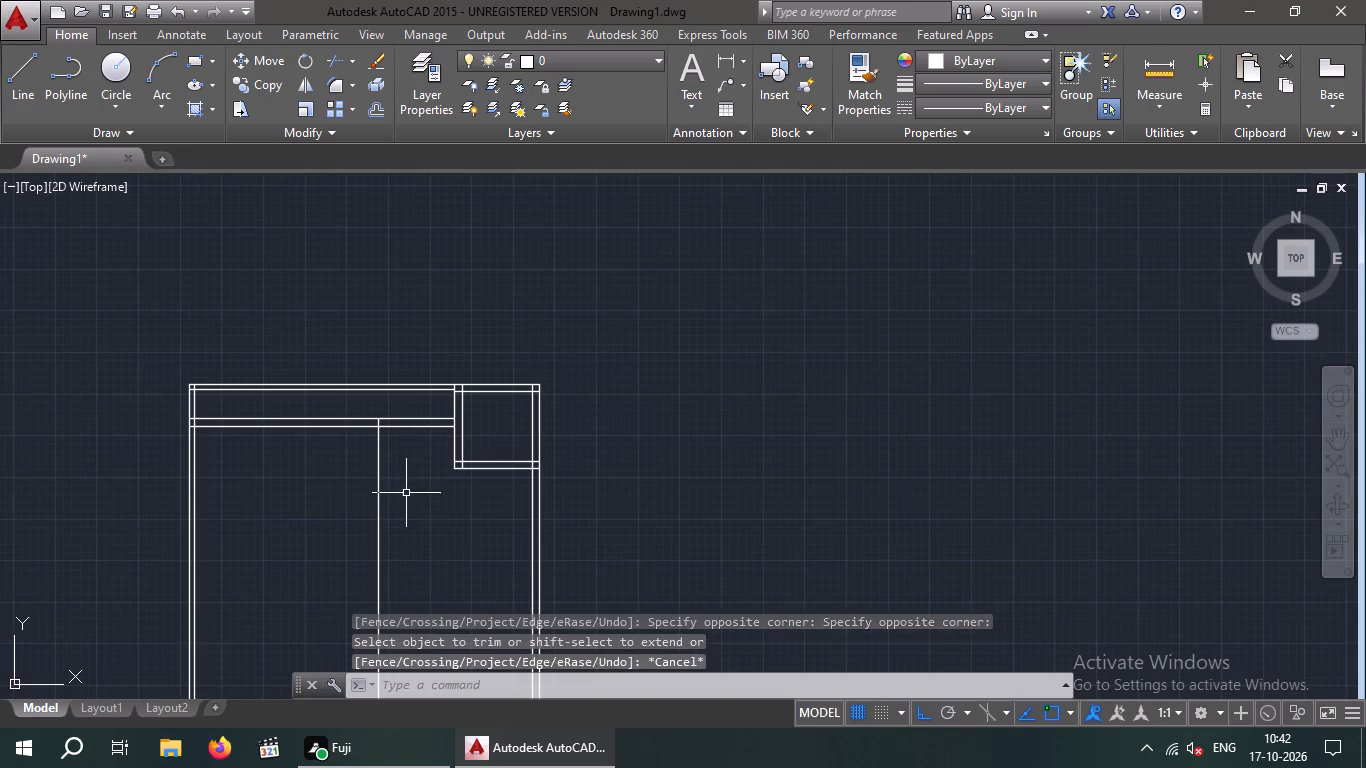
{"action": "key", "text": "Escape"}
Offset the trimmed vertical line 9" to the left to form a partition wall.
{"action": "key", "text": "o"}
{"action": "key", "text": "Return"}
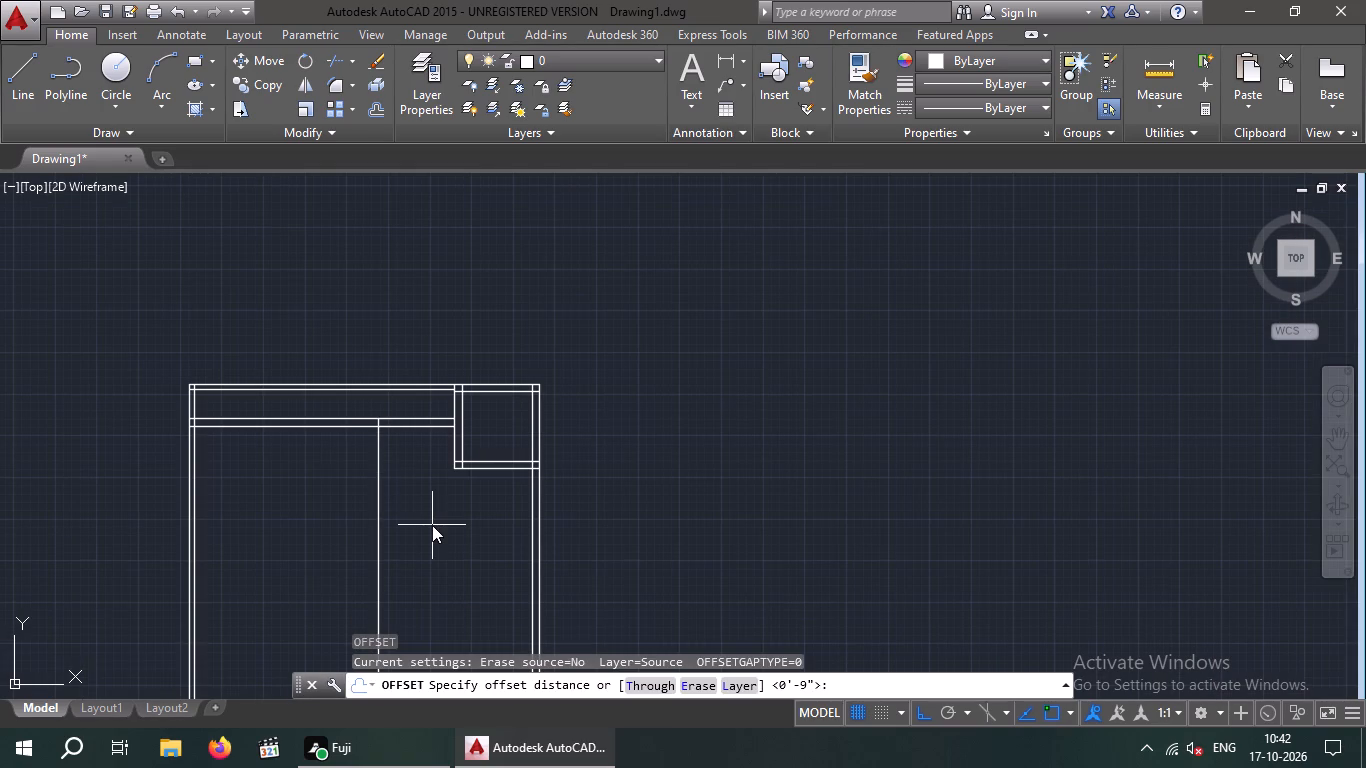
{"action": "type", "text": "9\""}
{"action": "key", "text": "Return"}
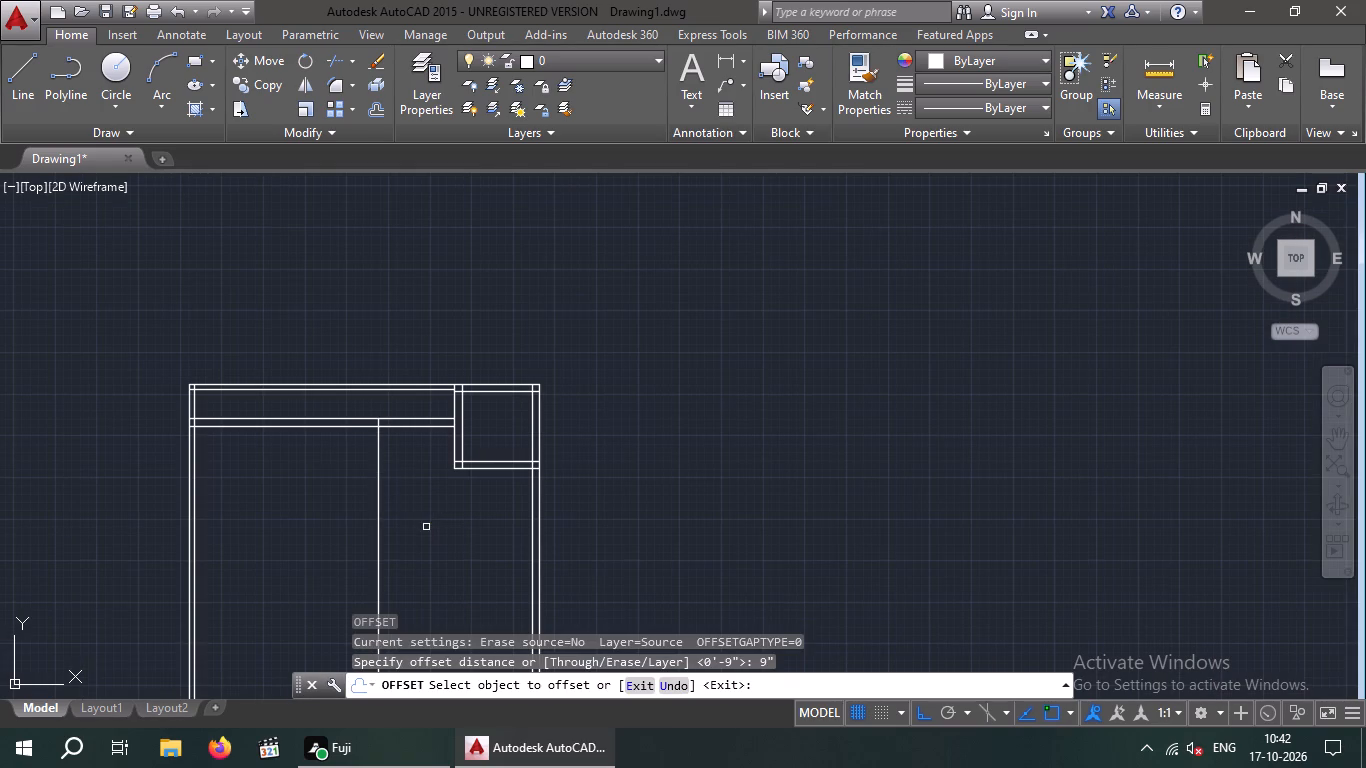
{"action": "left_click", "coordinate": [381, 512]}
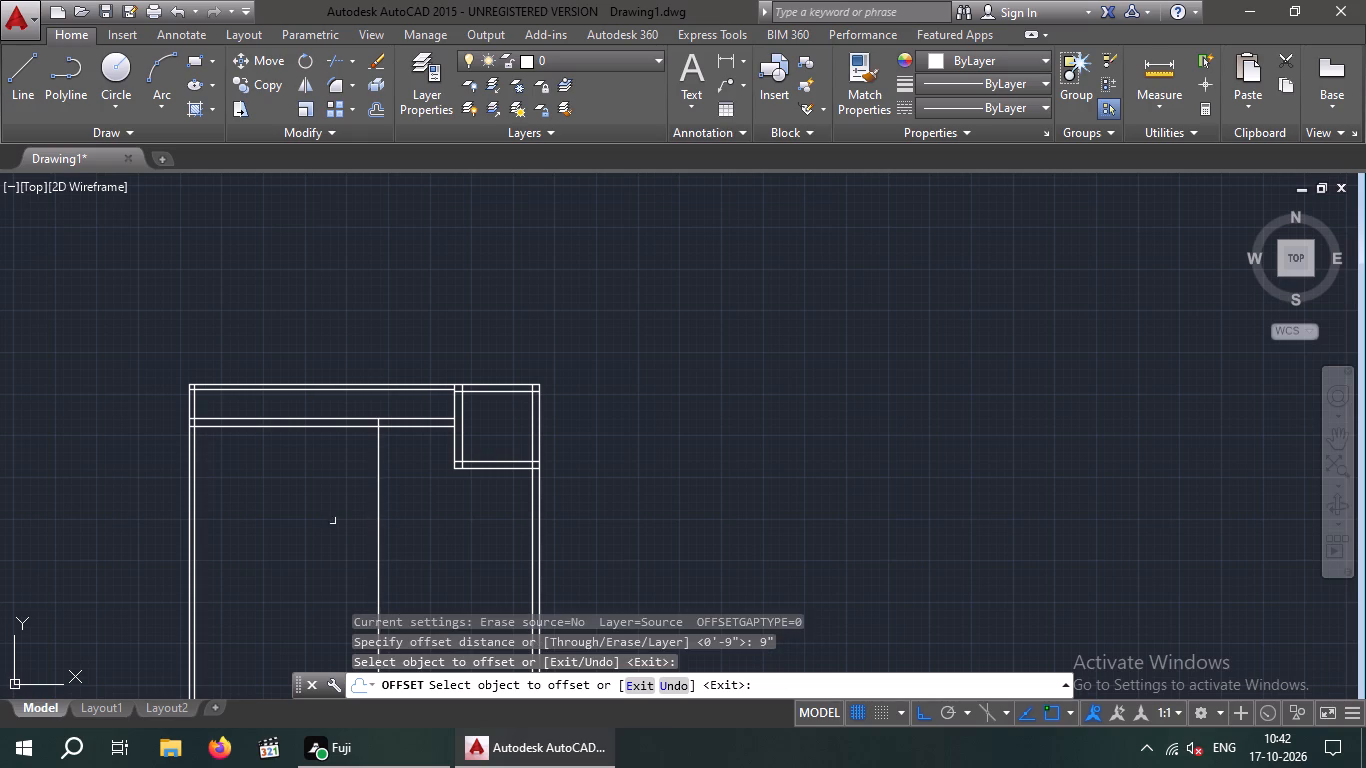
{"action": "left_click_drag", "start_coordinate": [378, 497], "coordinate": [357, 501]}
{"action": "left_click", "coordinate": [309, 504]}
{"action": "key", "text": "Escape"}
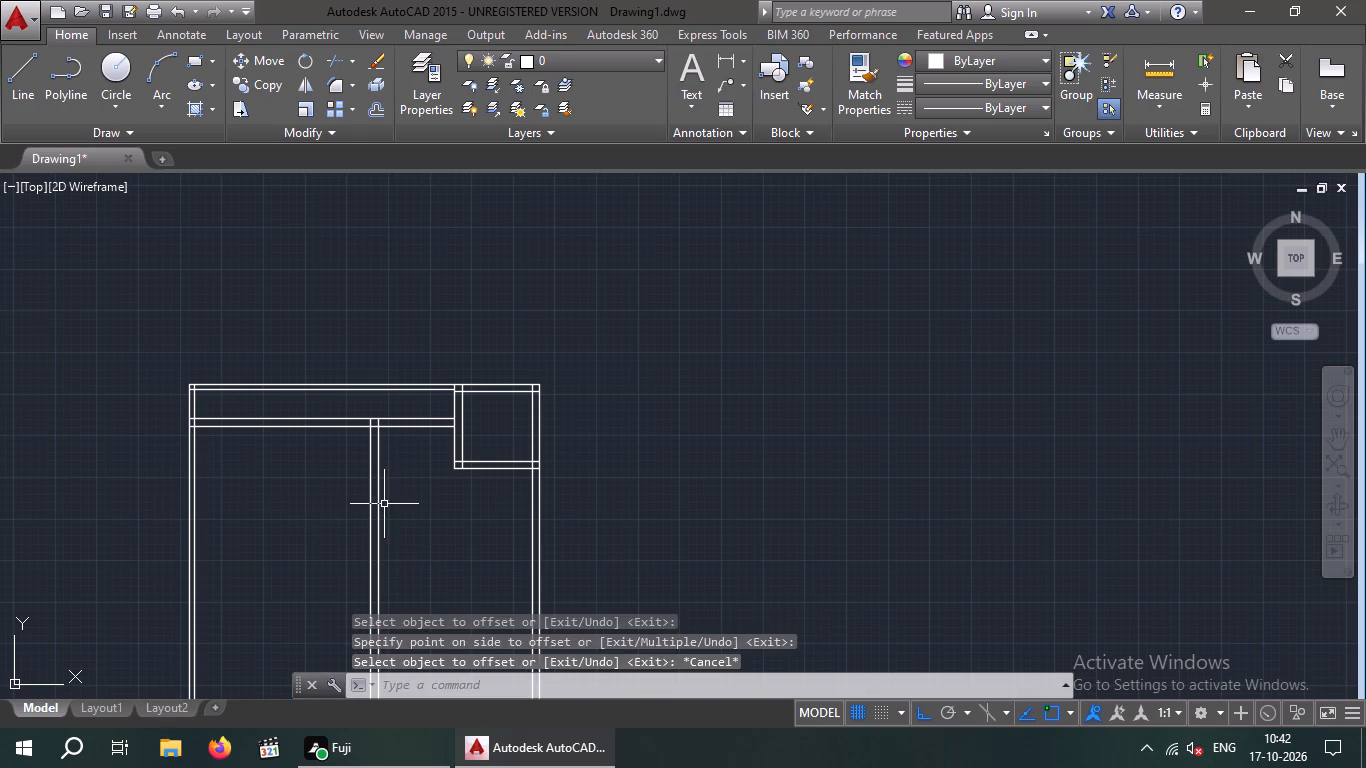
Offset the bottom outer line of the top-right room 11'8" downward.
{"action": "key", "text": "Escape"}
{"action": "scroll", "coordinate": [411, 499], "scroll_direction": "down", "scroll_amount": 1}
{"action": "middle_click_drag", "start_coordinate": [432, 529], "coordinate": [415, 474]}
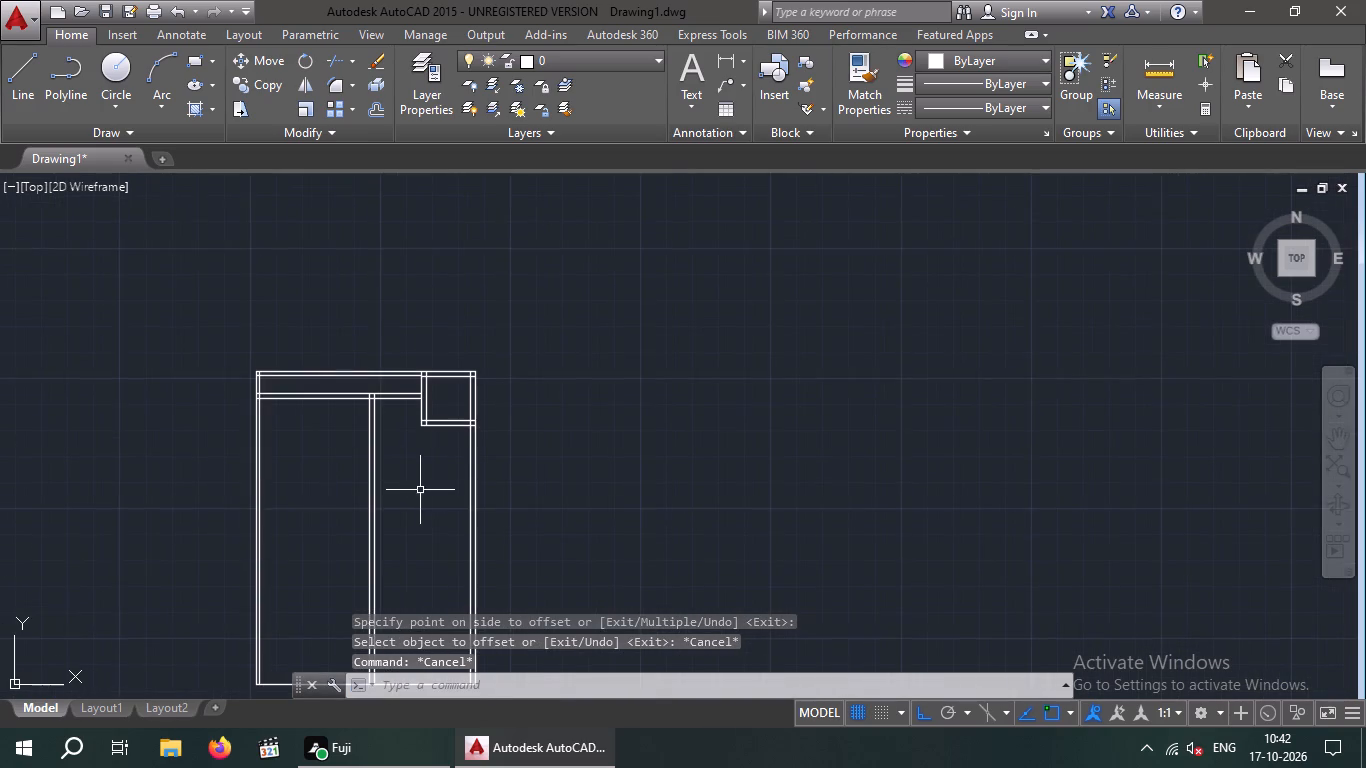
{"action": "scroll", "coordinate": [421, 492], "scroll_direction": "down", "scroll_amount": 1}
{"action": "scroll", "coordinate": [422, 492], "scroll_direction": "up", "scroll_amount": 3}
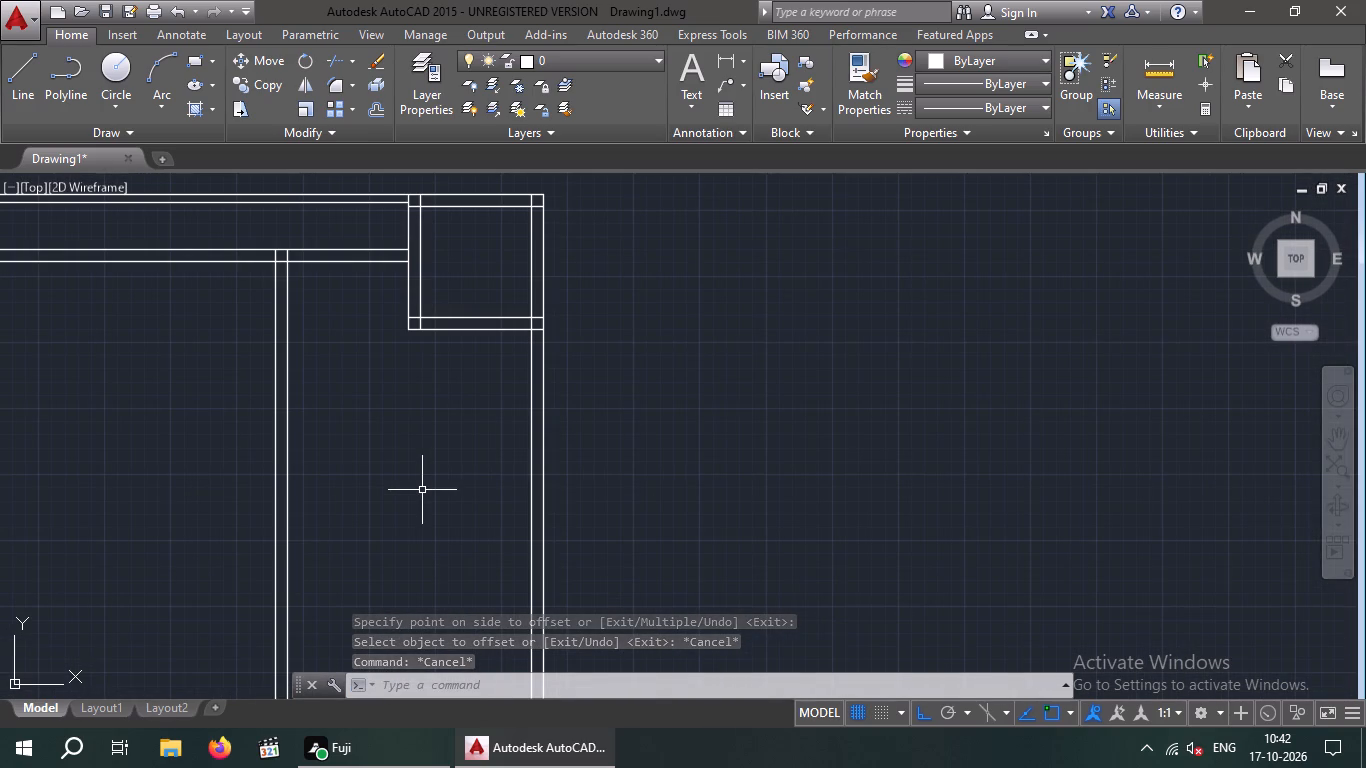
{"action": "key", "text": "Escape"}
{"action": "key", "text": "Escape"}
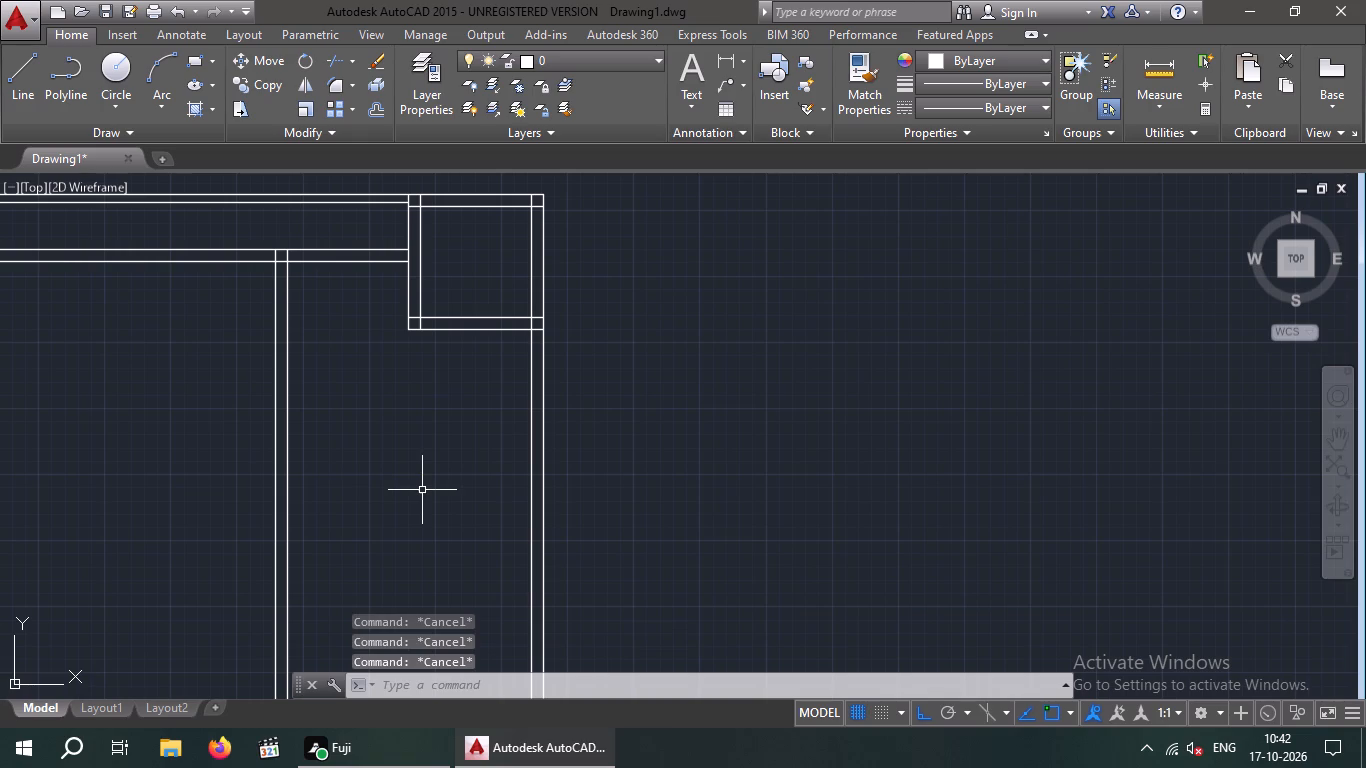
{"action": "key", "text": "o"}
{"action": "key", "text": "Return"}
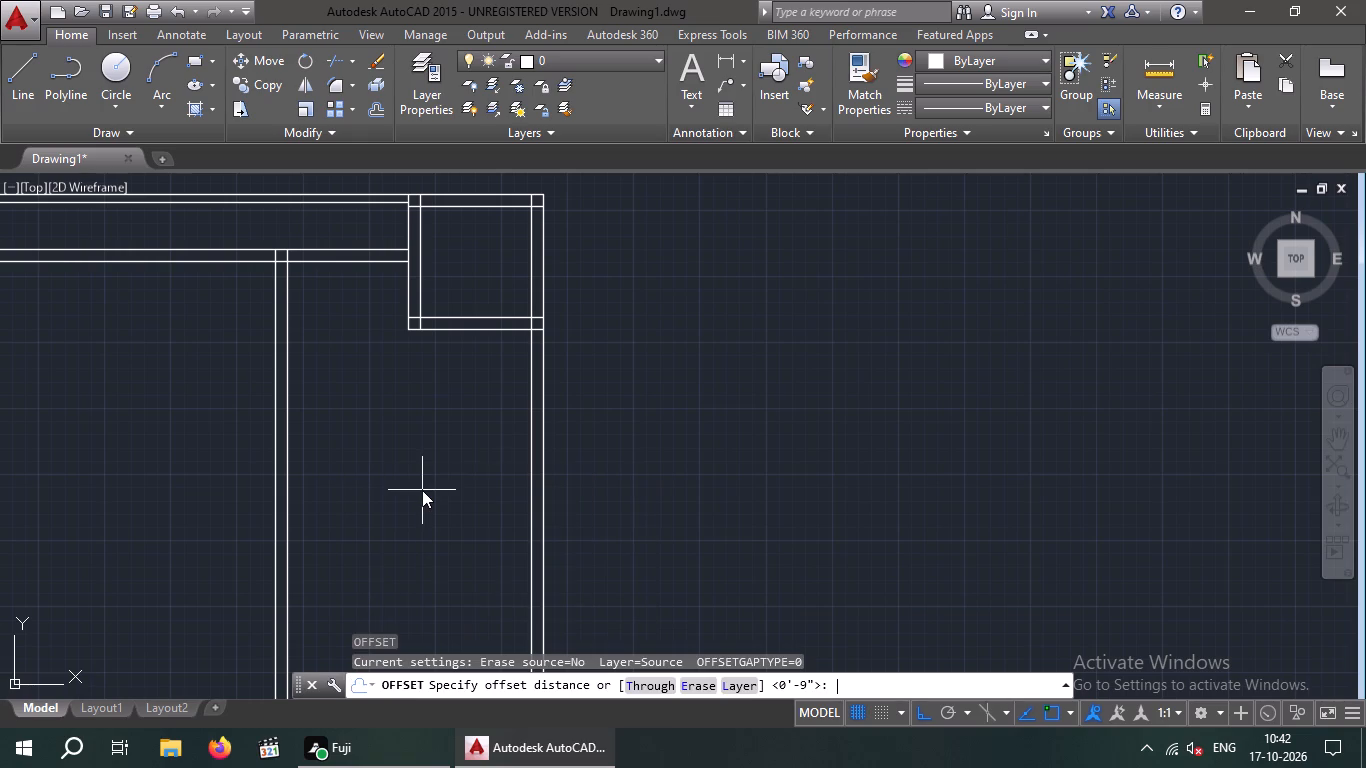
{"action": "type", "text": "11'8\""}
{"action": "key", "text": "Return"}
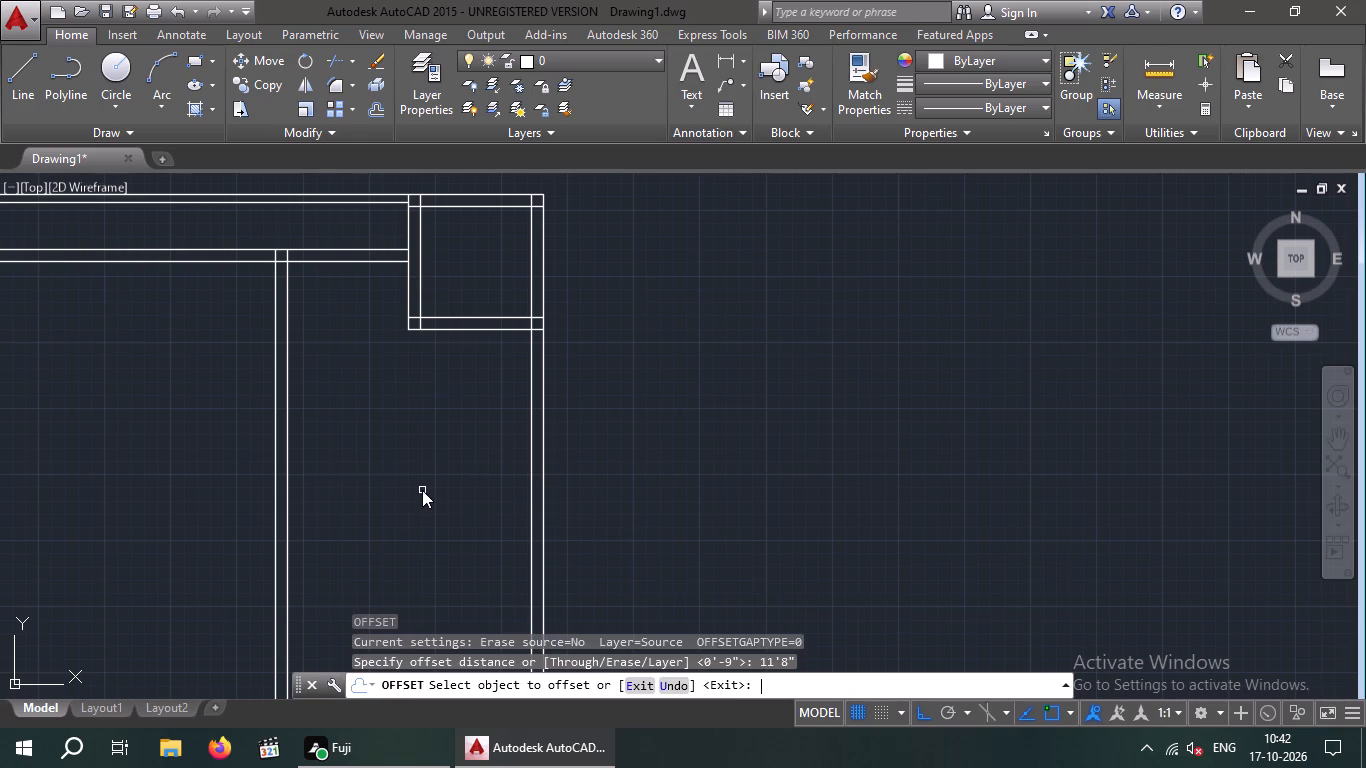
{"action": "left_click_drag", "start_coordinate": [474, 331], "coordinate": [468, 355]}
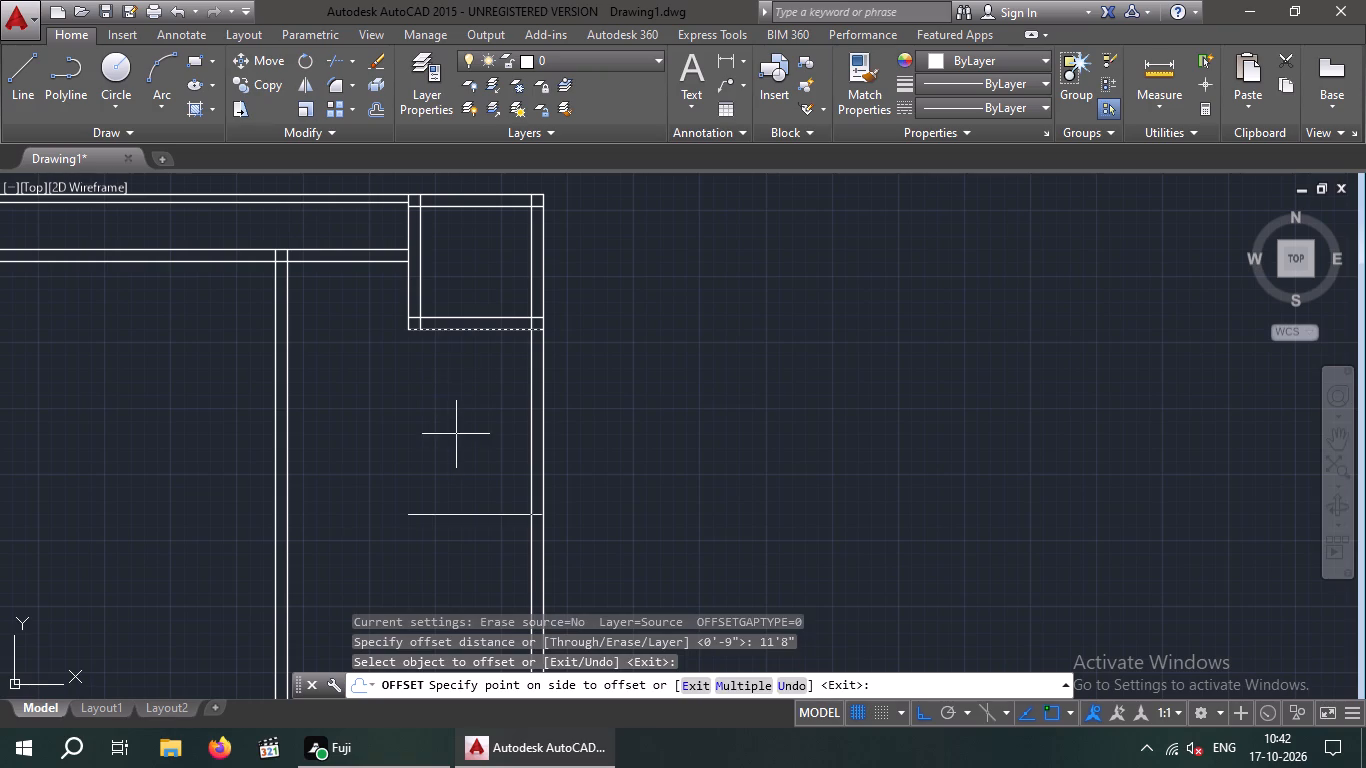
{"action": "left_click", "coordinate": [456, 434]}
{"action": "key", "text": "Escape"}
{"action": "key", "text": "Escape"}
Offset the new horizontal line below the top-right room 9" downward to form a wall.
{"action": "key", "text": "o"}
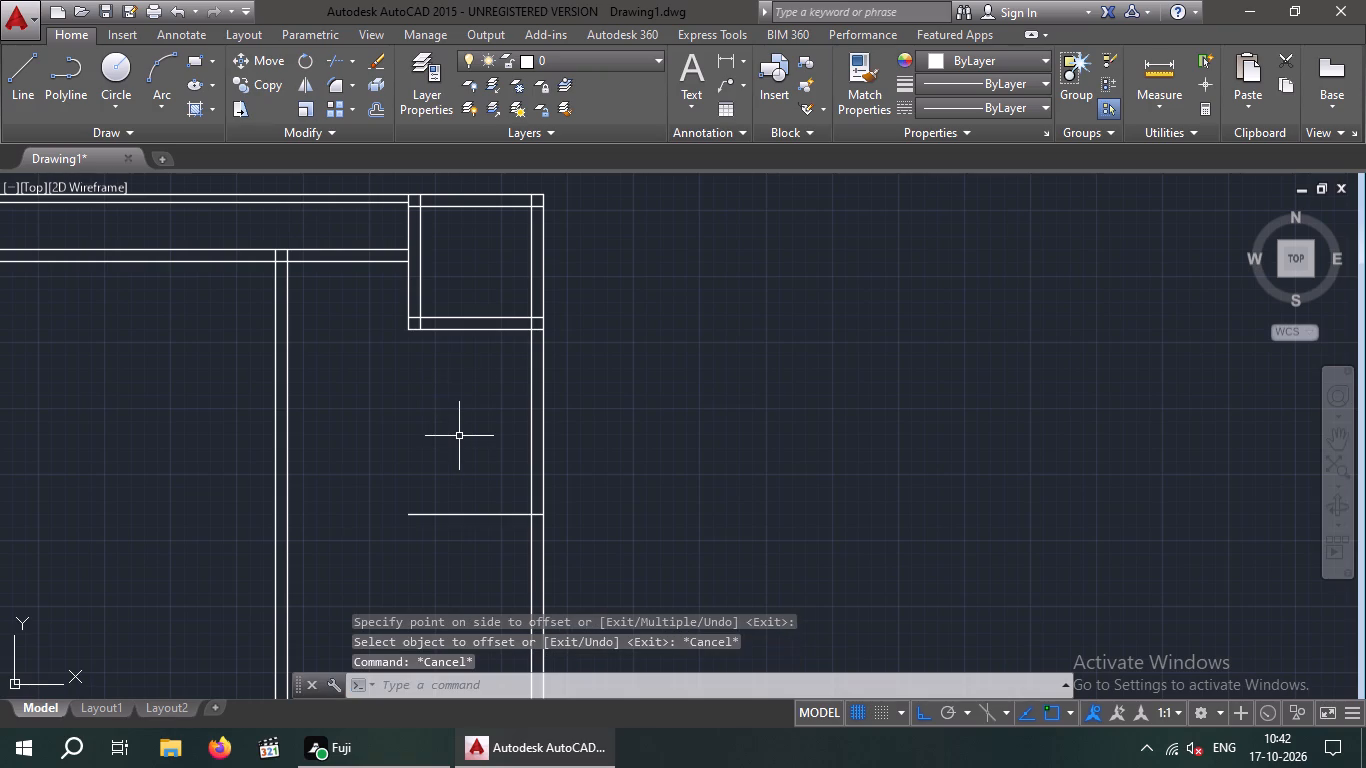
{"action": "key", "text": "Return"}
{"action": "type", "text": "9*\""}
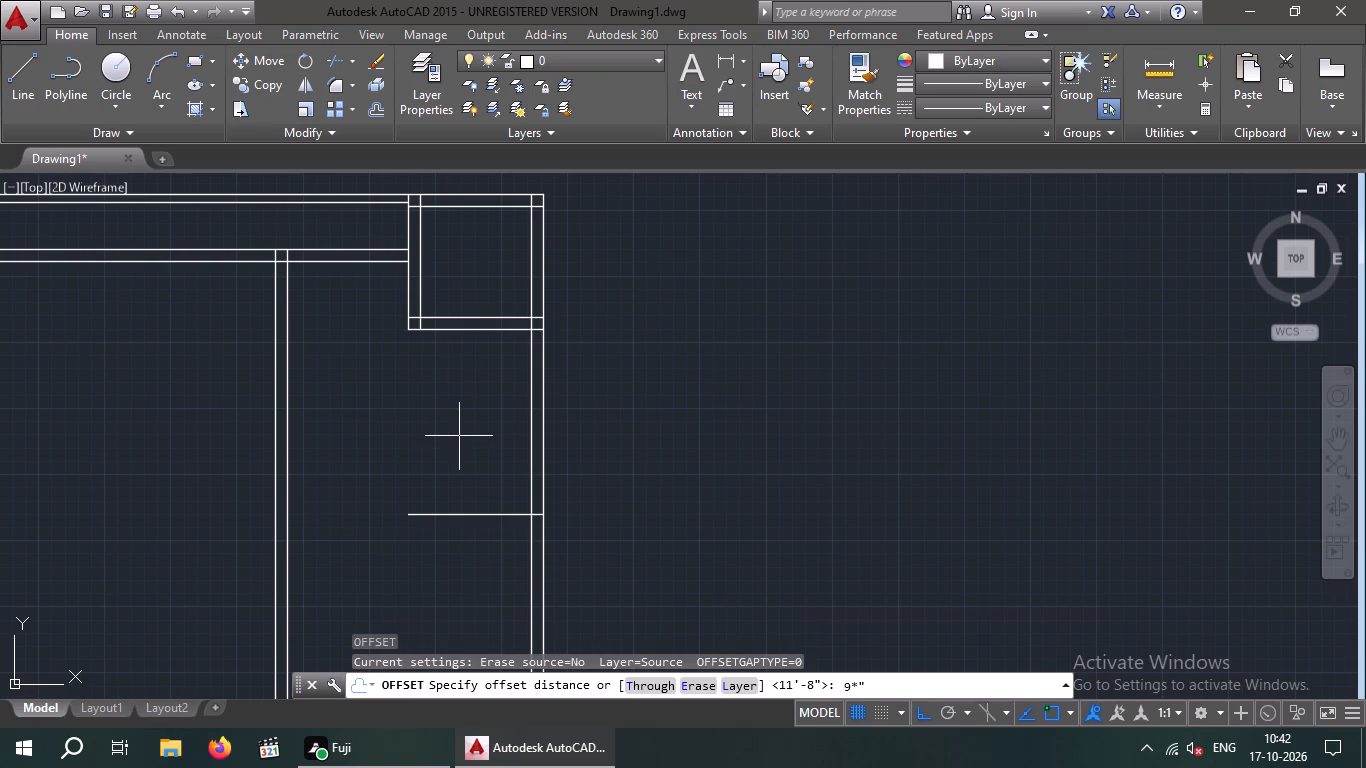
{"action": "key", "text": "BackSpace"}
{"action": "key", "text": "BackSpace"}
{"action": "key", "text": "shift+quotedbl"}
{"action": "key", "text": "Return"}
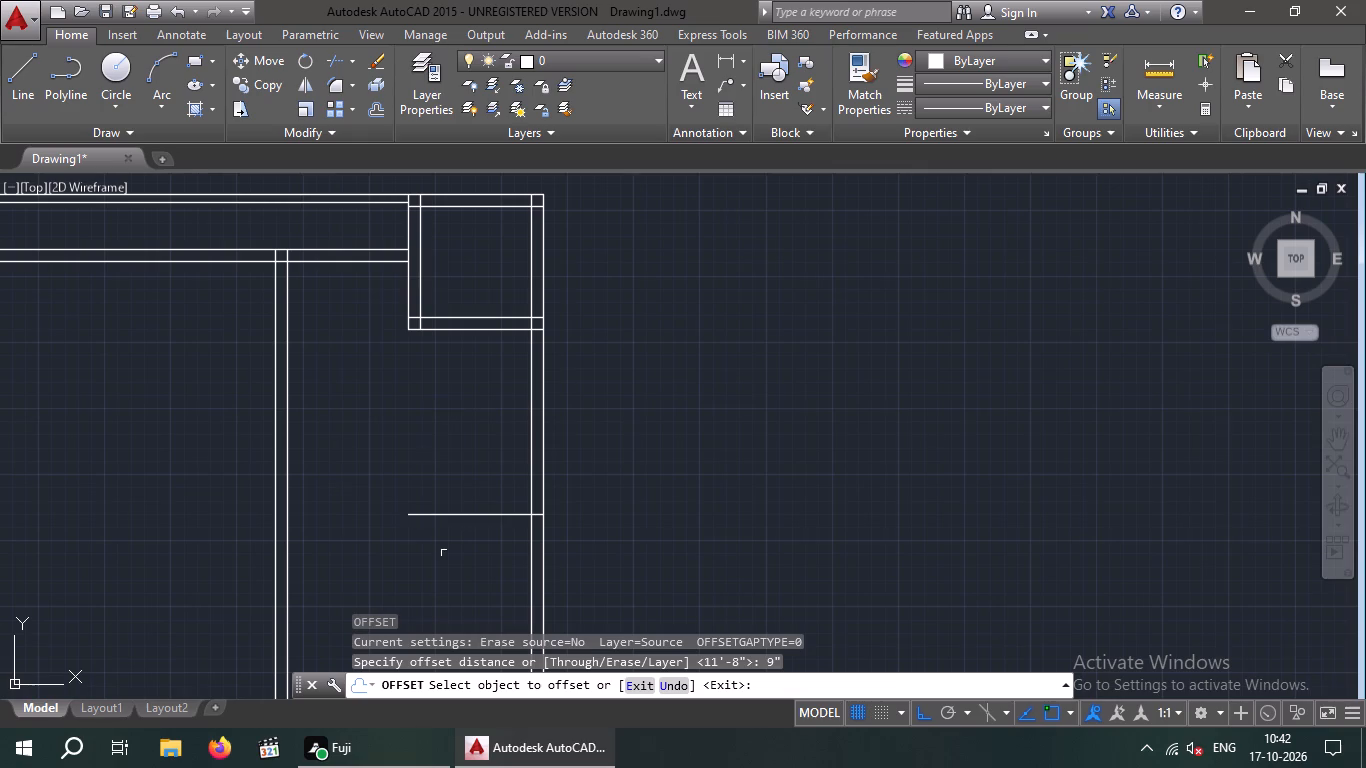
{"action": "left_click_drag", "start_coordinate": [460, 514], "coordinate": [464, 545]}
{"action": "left_click", "coordinate": [468, 563]}
{"action": "key", "text": "Escape"}
{"action": "key", "text": "Escape"}
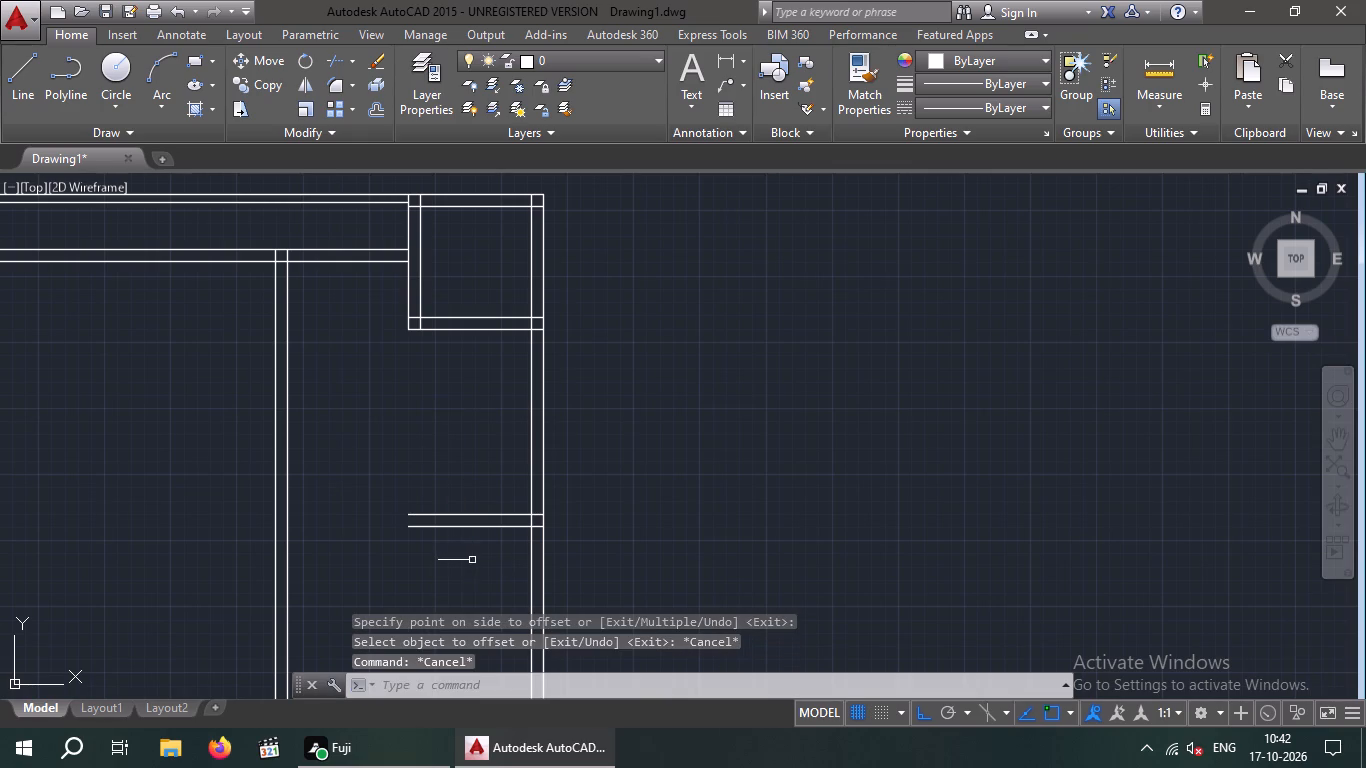
Extend both lines of the new horizontal wall leftward to the far line of the 9" vertical partition.
{"action": "key", "text": "e"}
{"action": "type", "text": "x"}
{"action": "key", "text": "space"}
{"action": "key", "text": "space"}
{"action": "key", "text": "space"}
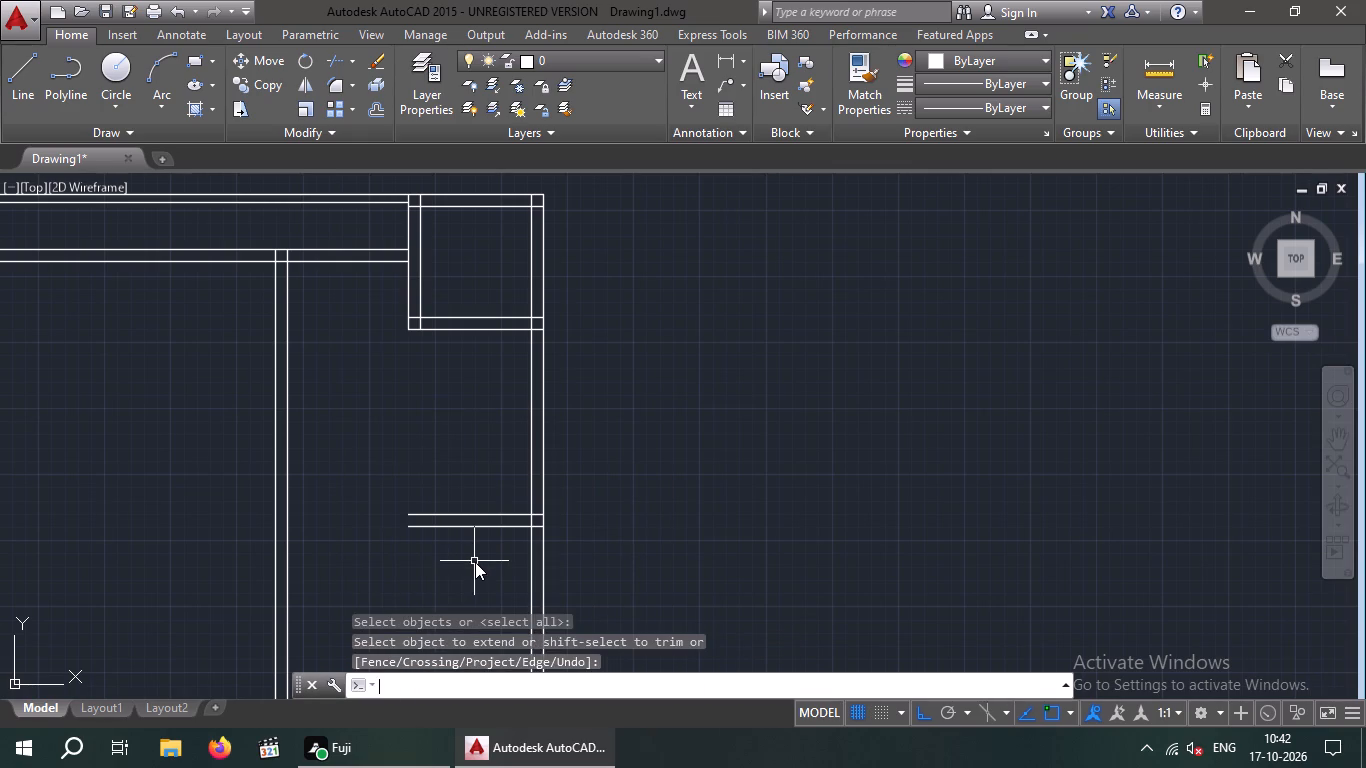
{"action": "key", "text": "Escape"}
{"action": "key", "text": "Escape"}
{"action": "type", "text": "ex"}
{"action": "key", "text": "space"}
{"action": "key", "text": "space"}
{"action": "left_click_drag", "start_coordinate": [486, 574], "coordinate": [463, 584]}
{"action": "left_click", "coordinate": [417, 448]}
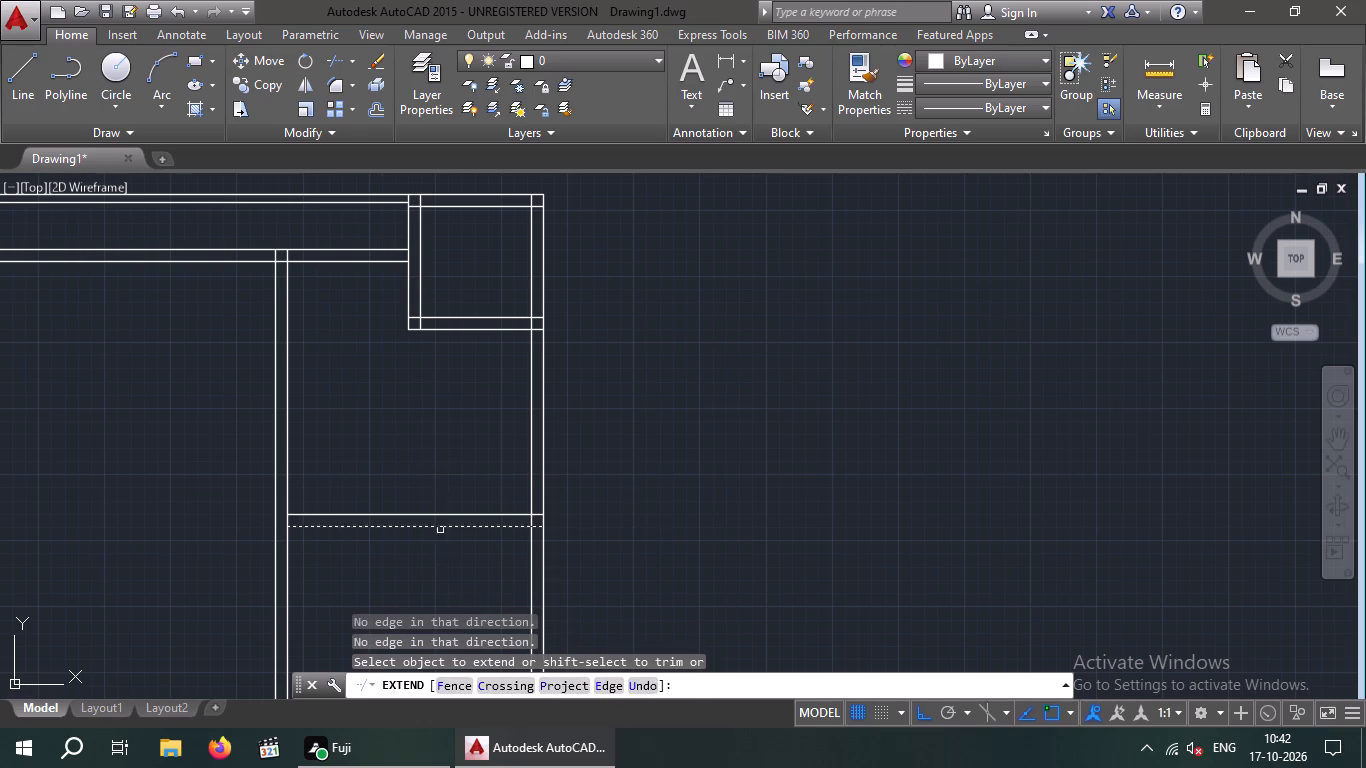
{"action": "left_click_drag", "start_coordinate": [453, 571], "coordinate": [393, 537]}
{"action": "left_click", "coordinate": [339, 434]}
{"action": "key", "text": "Escape"}
{"action": "key", "text": "Escape"}
{"action": "key", "text": "Escape"}
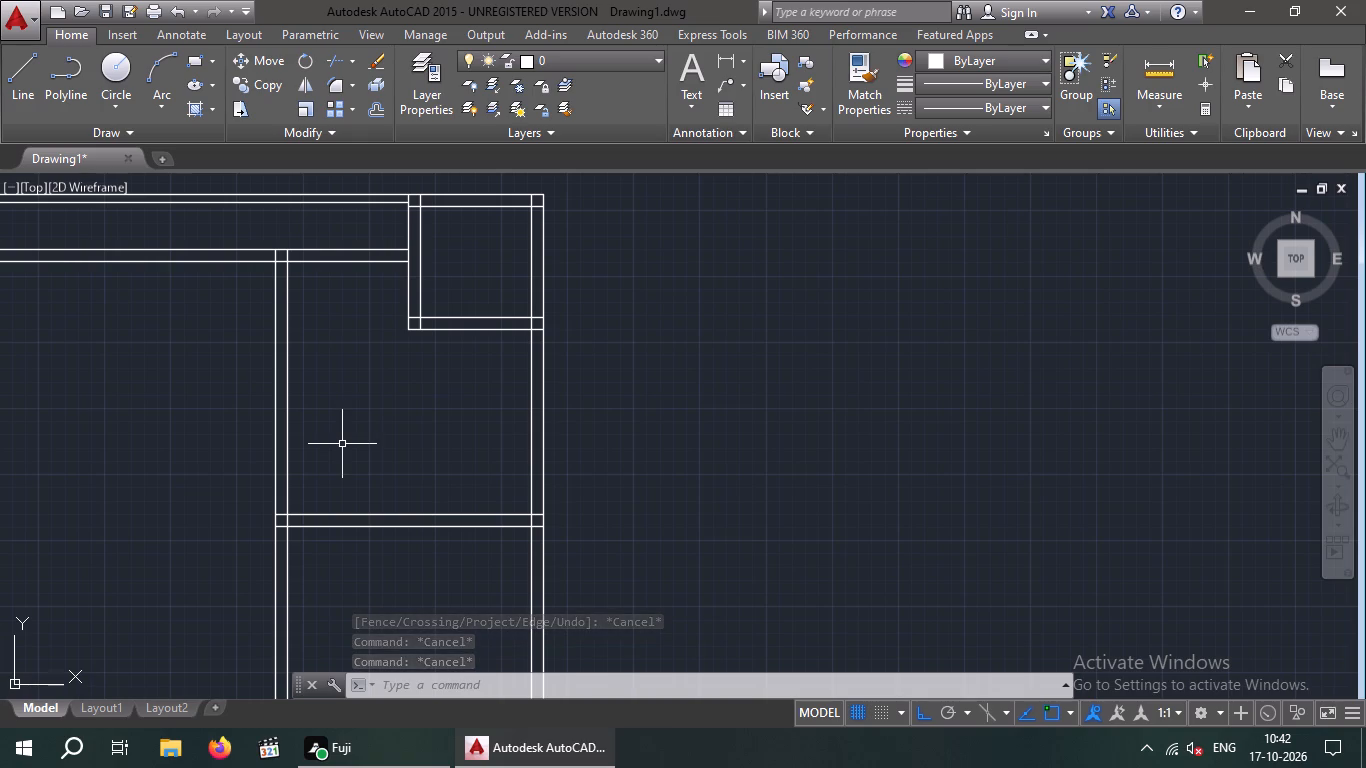
Trim both vertical partition lines below the lower line of the new horizontal wall.
{"action": "type", "text": "tr"}
{"action": "key", "text": "space"}
{"action": "key", "text": "space"}
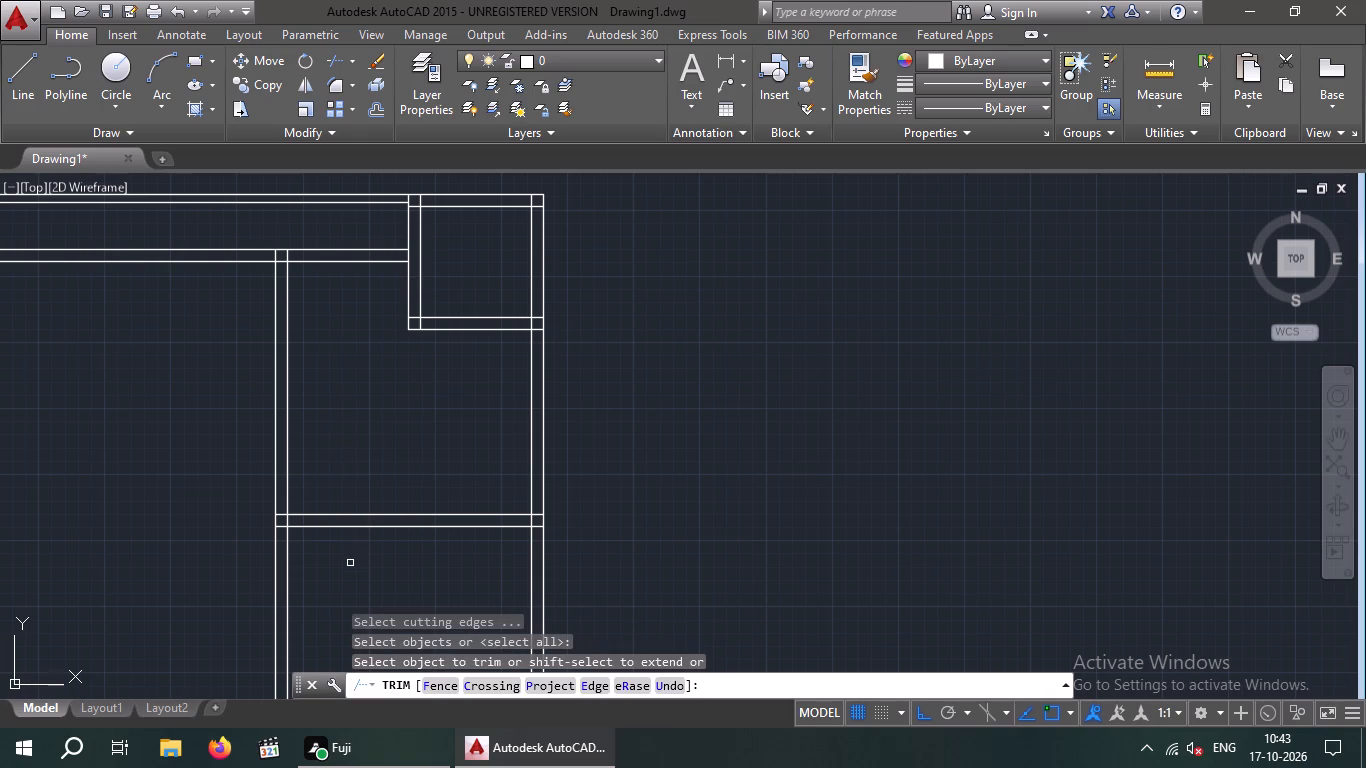
{"action": "left_click_drag", "start_coordinate": [351, 563], "coordinate": [302, 590]}
{"action": "left_click", "coordinate": [228, 591]}
{"action": "scroll", "coordinate": [186, 472], "scroll_direction": "down", "scroll_amount": 1}
{"action": "middle_click_drag", "start_coordinate": [182, 472], "coordinate": [254, 456]}
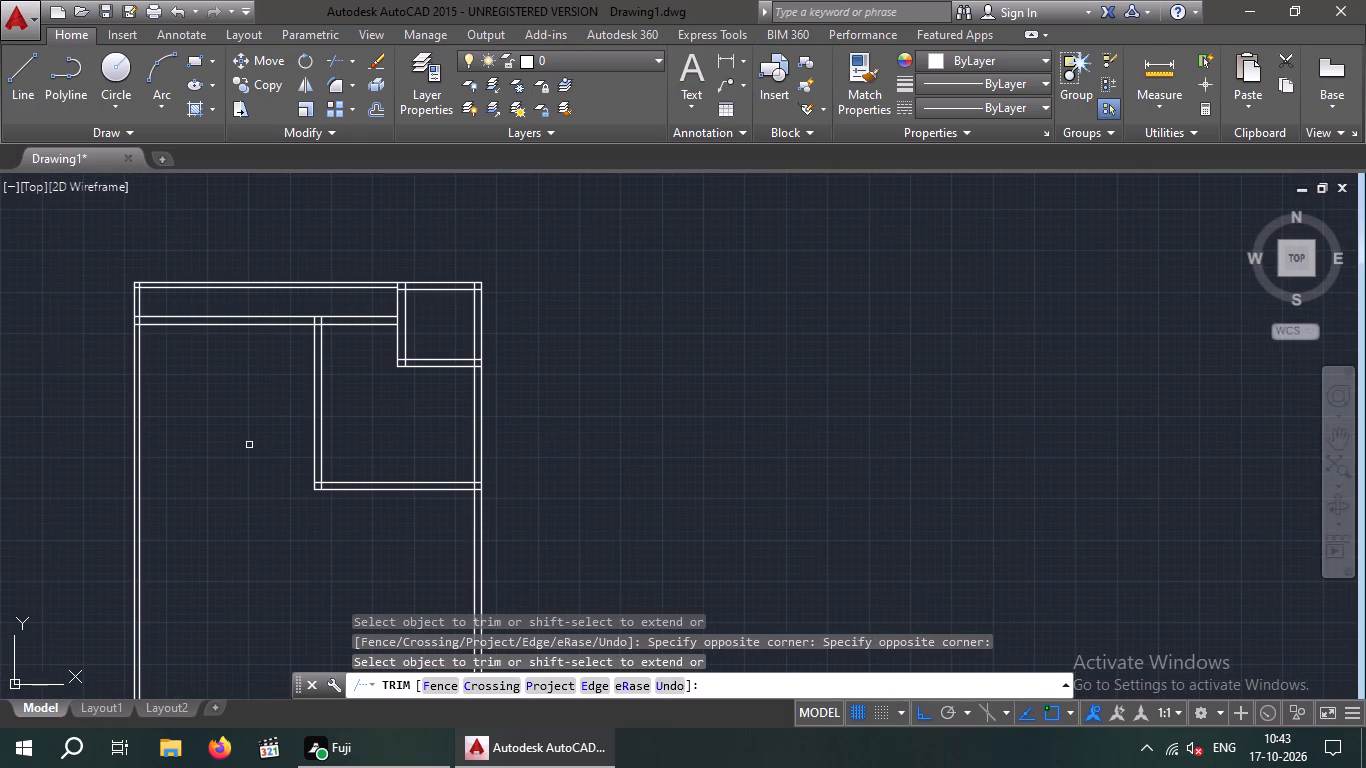
{"action": "key", "text": "Escape"}
Offset the inner line of the left outer wall 3' to the right.
{"action": "key", "text": "o"}
{"action": "key", "text": "Return"}
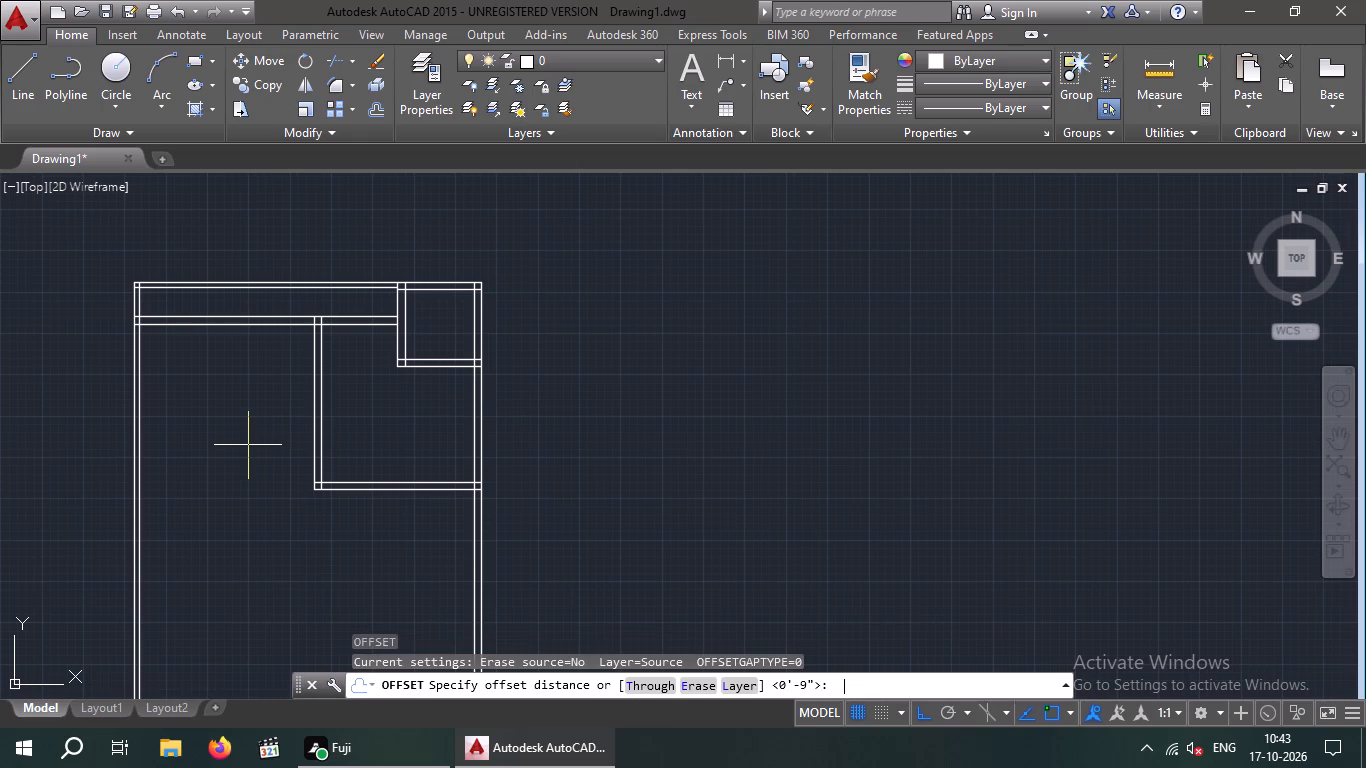
{"action": "key", "text": "3"}
{"action": "key", "text": "apostrophe"}
{"action": "key", "text": "Return"}
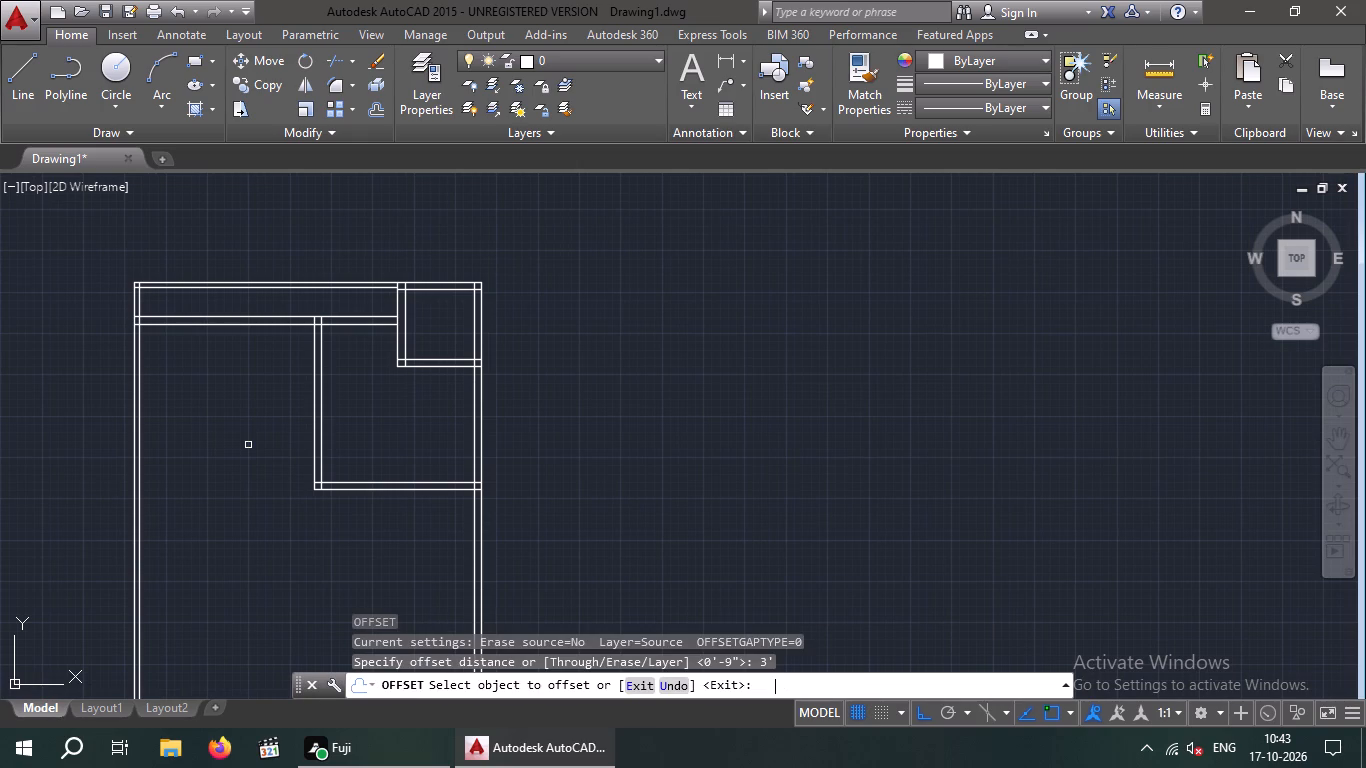
{"action": "scroll", "coordinate": [135, 422], "scroll_direction": "up", "scroll_amount": 3}
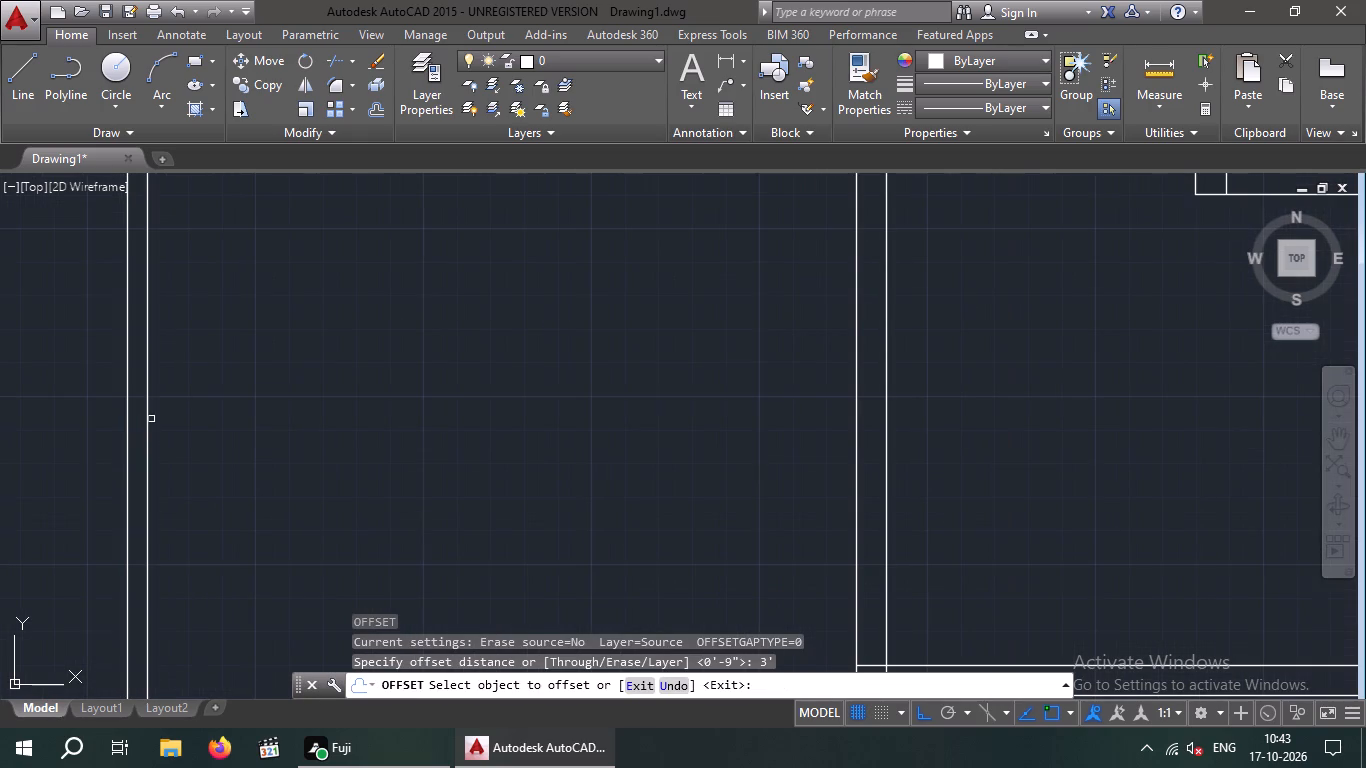
{"action": "left_click_drag", "start_coordinate": [146, 420], "coordinate": [163, 423]}
{"action": "left_click", "coordinate": [344, 424]}
{"action": "key", "text": "Escape"}
{"action": "key", "text": "Escape"}
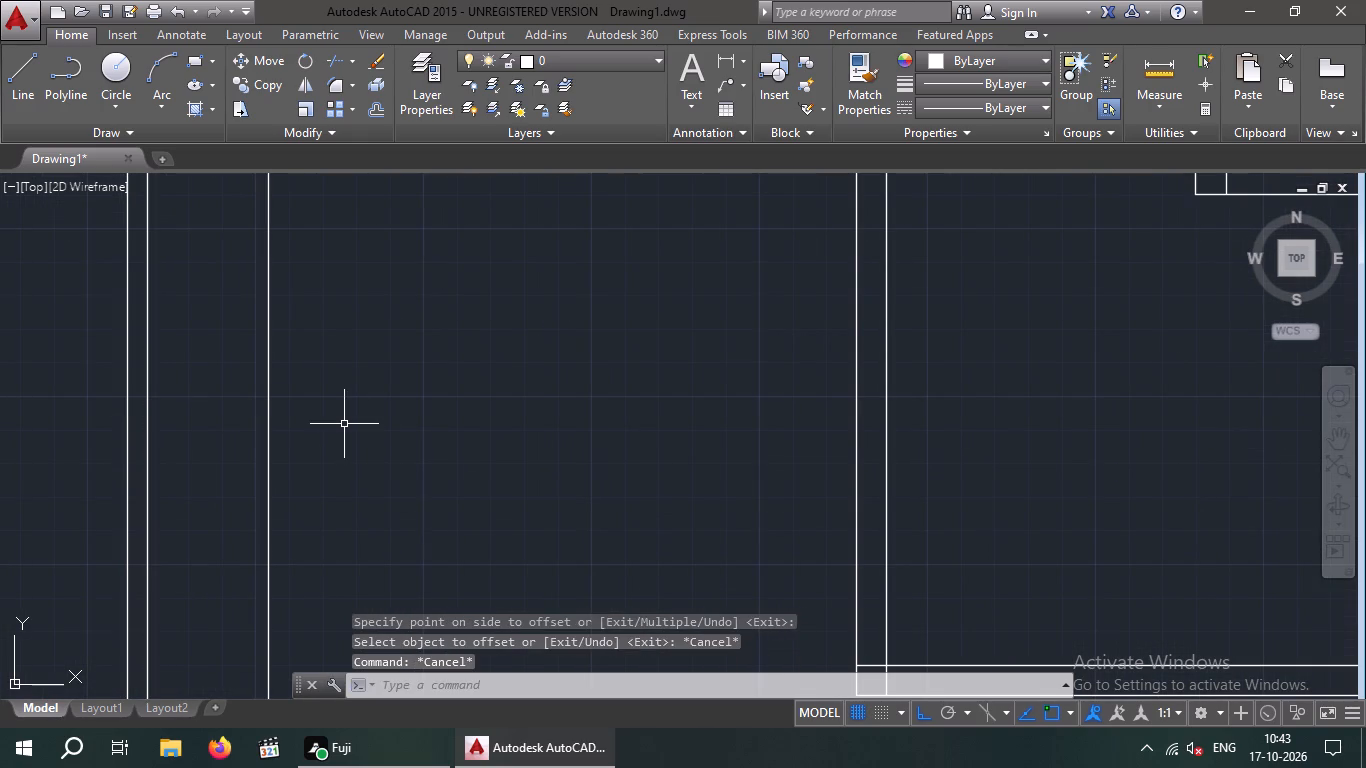
Offset the new vertical line beside the left wall 9" to the right to form a wall.
{"action": "key", "text": "o"}
{"action": "key", "text": "Return"}
{"action": "key", "text": "9"}
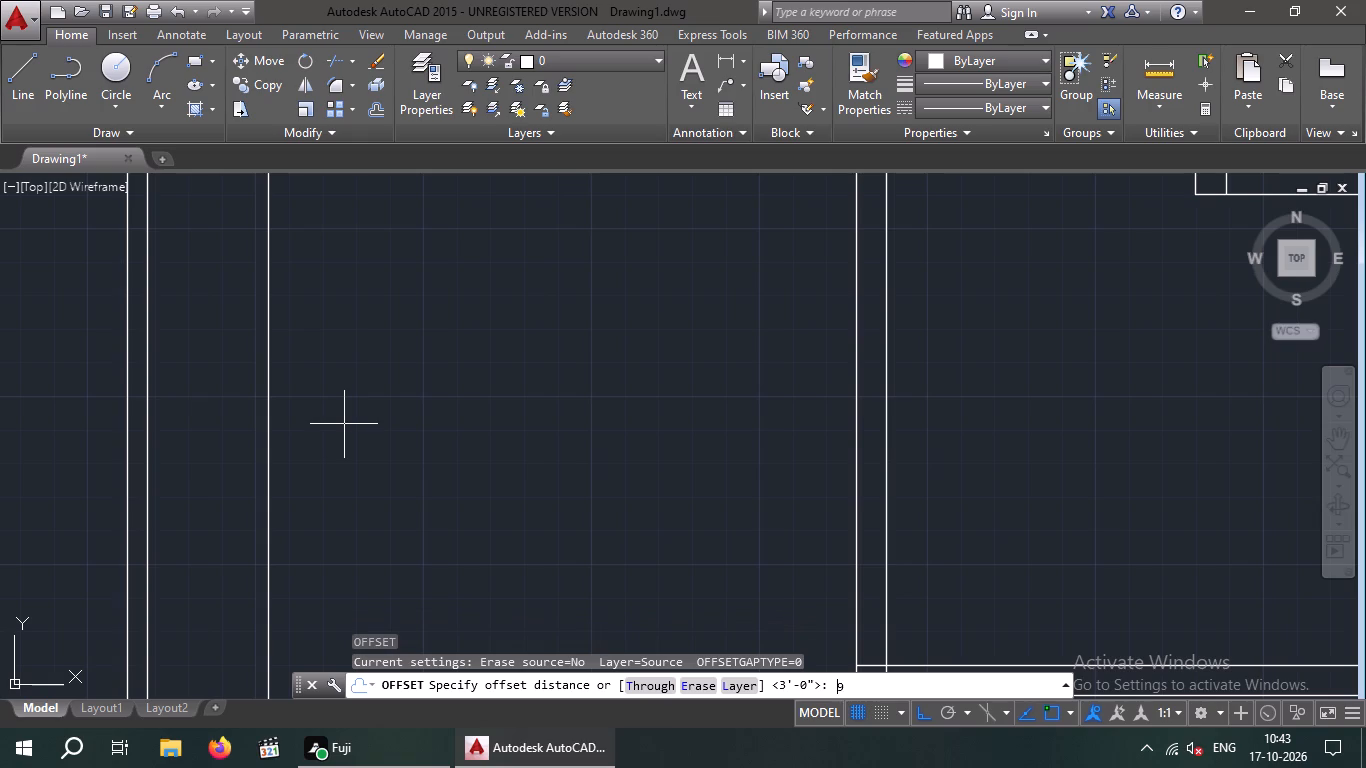
{"action": "key", "text": "shift+quotedbl"}
{"action": "key", "text": "Return"}
{"action": "left_click", "coordinate": [268, 436]}
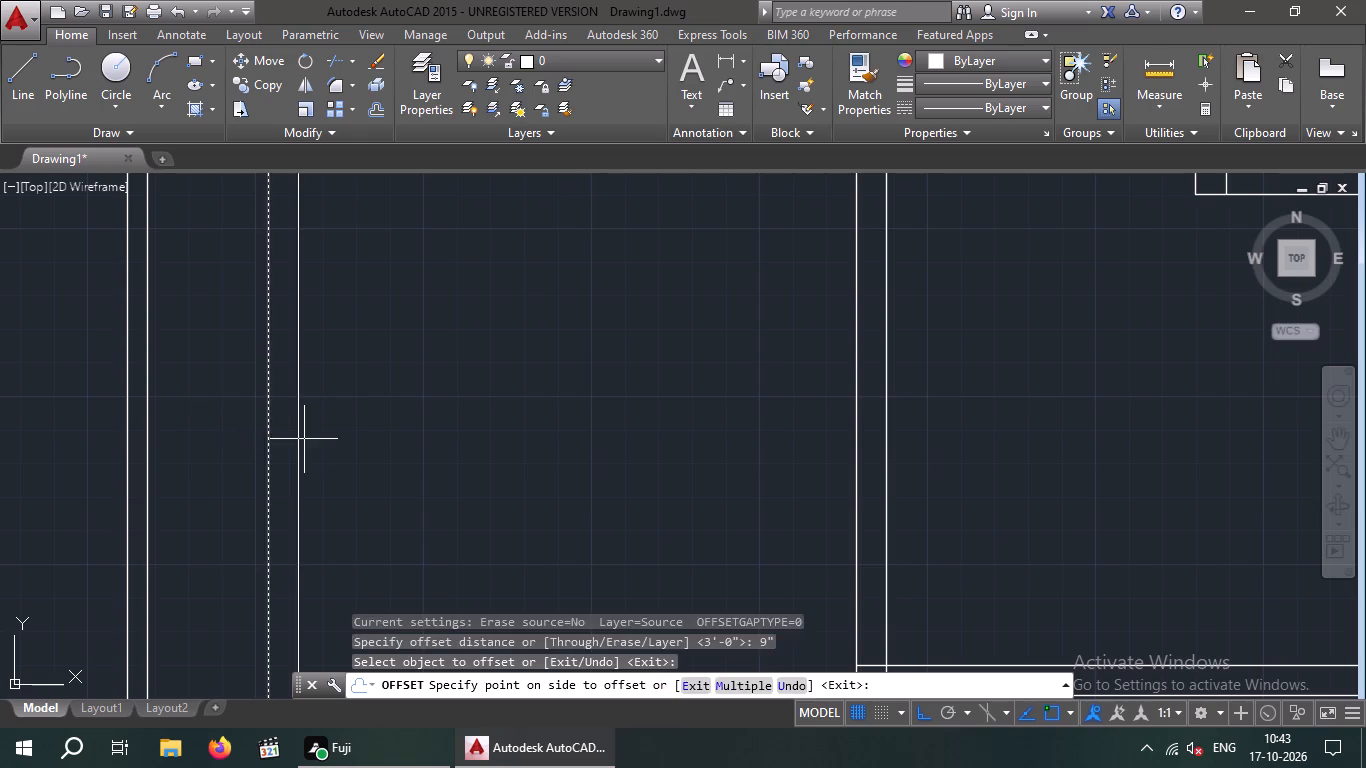
{"action": "left_click", "coordinate": [304, 439]}
{"action": "scroll", "coordinate": [383, 364], "scroll_direction": "down", "scroll_amount": 3}
{"action": "key", "text": "Escape"}
{"action": "key", "text": "Escape"}
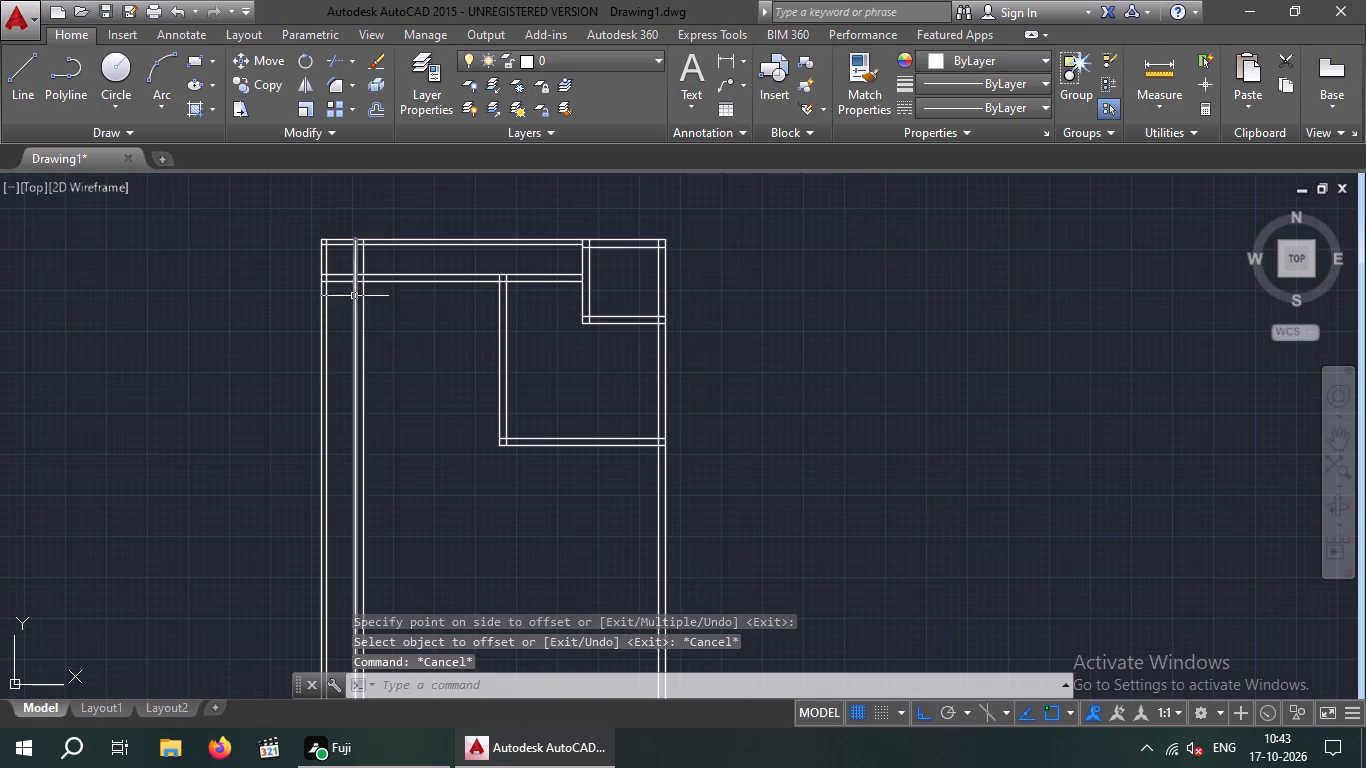
Trim the two new vertical lines above the upper line of the inner horizontal wall, including their pieces inside the top wall.
{"action": "scroll", "coordinate": [344, 267], "scroll_direction": "up", "scroll_amount": 4}
{"action": "type", "text": "tr"}
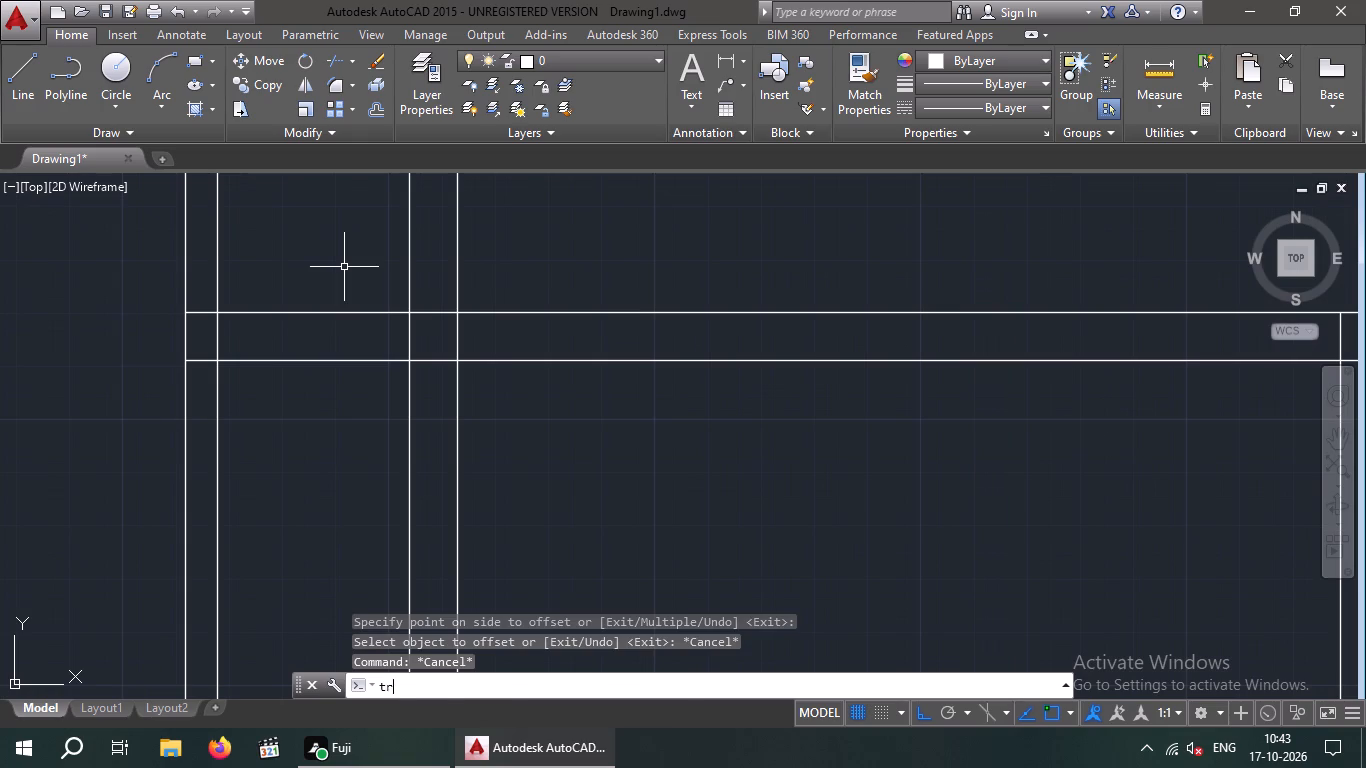
{"action": "key", "text": "space"}
{"action": "key", "text": "space"}
{"action": "middle_click_drag", "start_coordinate": [360, 290], "coordinate": [361, 442]}
{"action": "scroll", "coordinate": [404, 262], "scroll_direction": "up", "scroll_amount": 2}
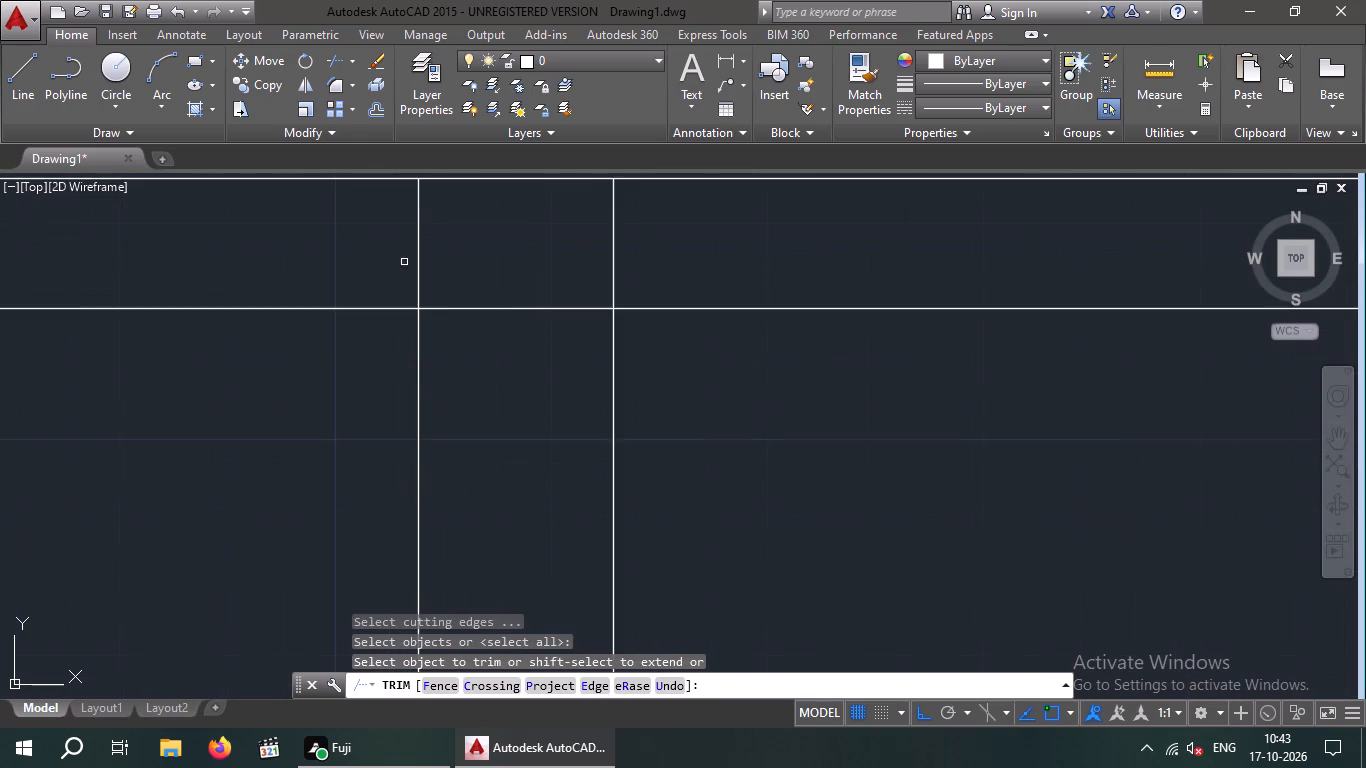
{"action": "scroll", "coordinate": [404, 262], "scroll_direction": "up", "scroll_amount": 1}
{"action": "left_click_drag", "start_coordinate": [655, 219], "coordinate": [593, 233]}
{"action": "left_click", "coordinate": [350, 235]}
{"action": "scroll", "coordinate": [351, 237], "scroll_direction": "down", "scroll_amount": 3}
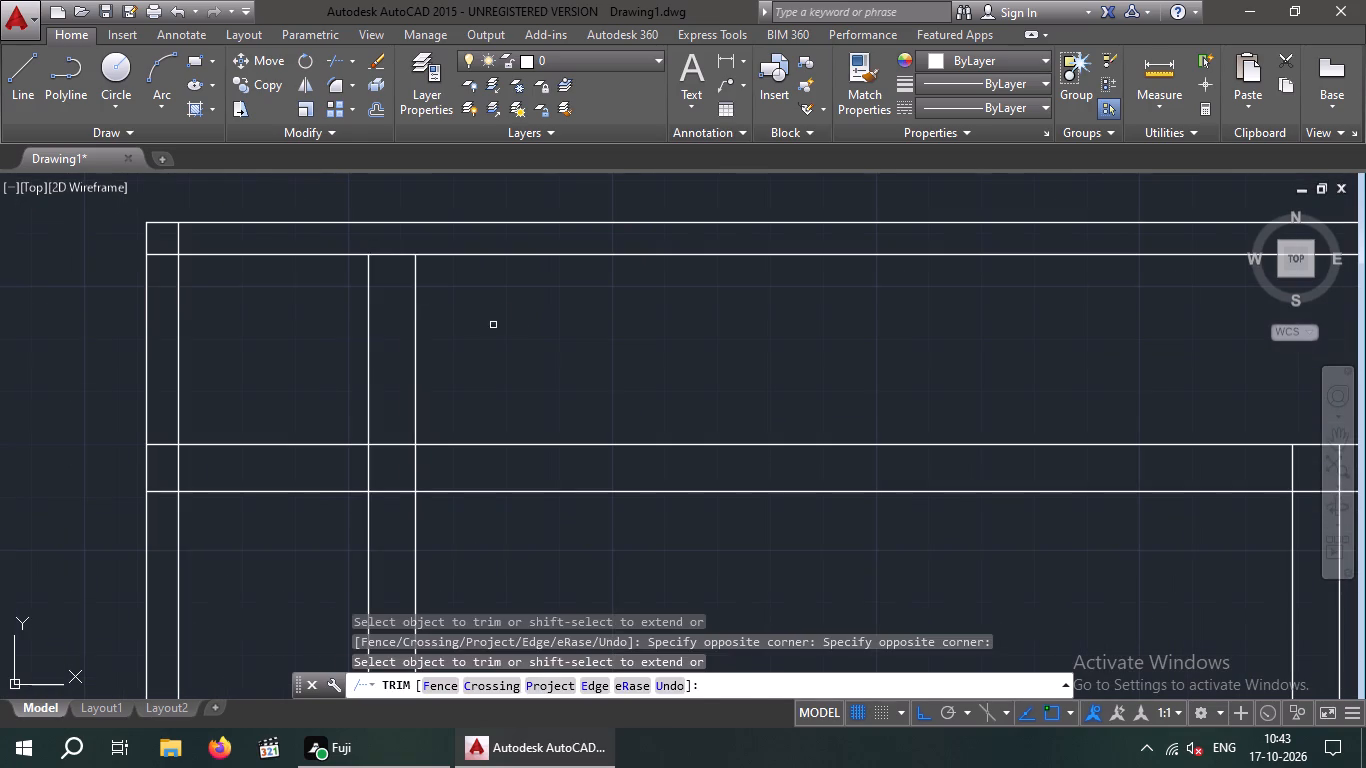
{"action": "left_click_drag", "start_coordinate": [493, 325], "coordinate": [332, 369]}
{"action": "left_click", "coordinate": [300, 383]}
{"action": "scroll", "coordinate": [343, 367], "scroll_direction": "down", "scroll_amount": 5}
{"action": "middle_click_drag", "start_coordinate": [383, 450], "coordinate": [375, 418]}
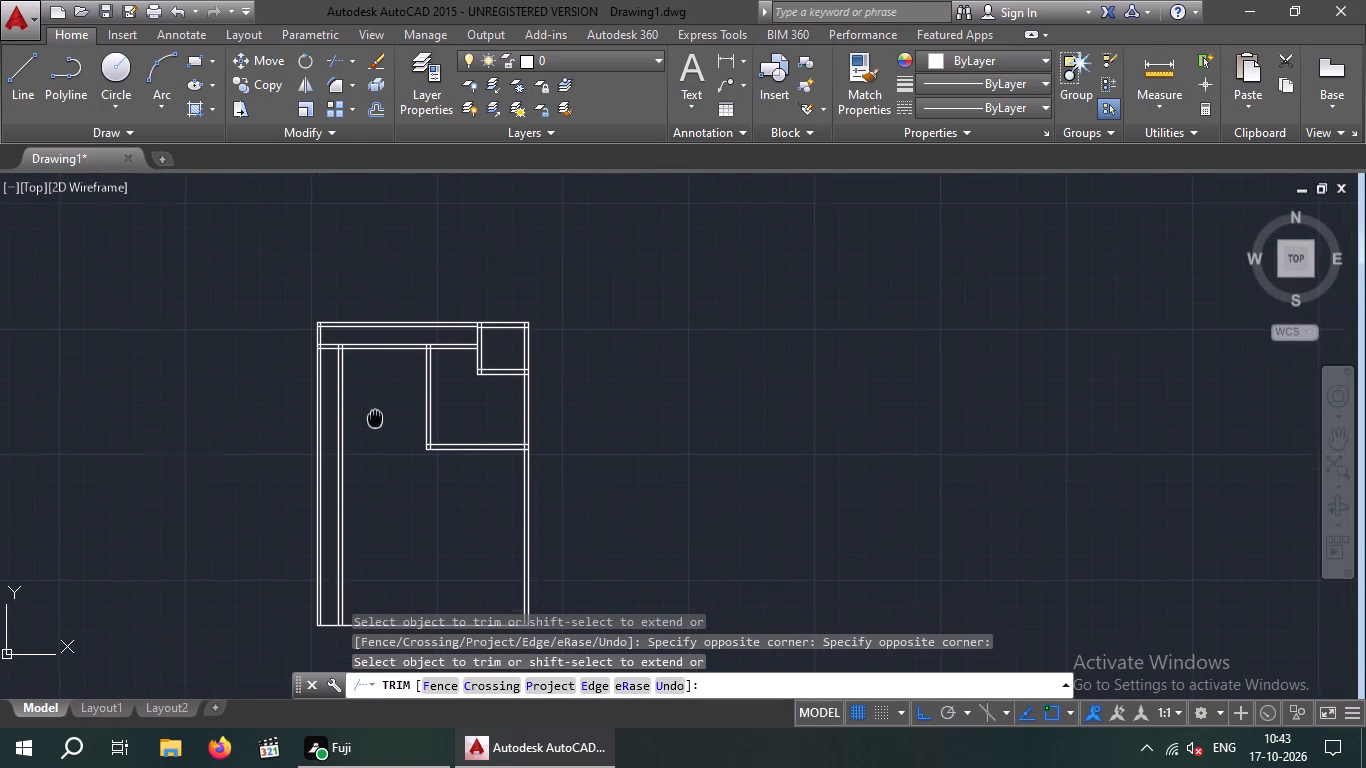
{"action": "middle_click_drag", "start_coordinate": [375, 418], "coordinate": [375, 417]}
{"action": "scroll", "coordinate": [374, 417], "scroll_direction": "up", "scroll_amount": 1}
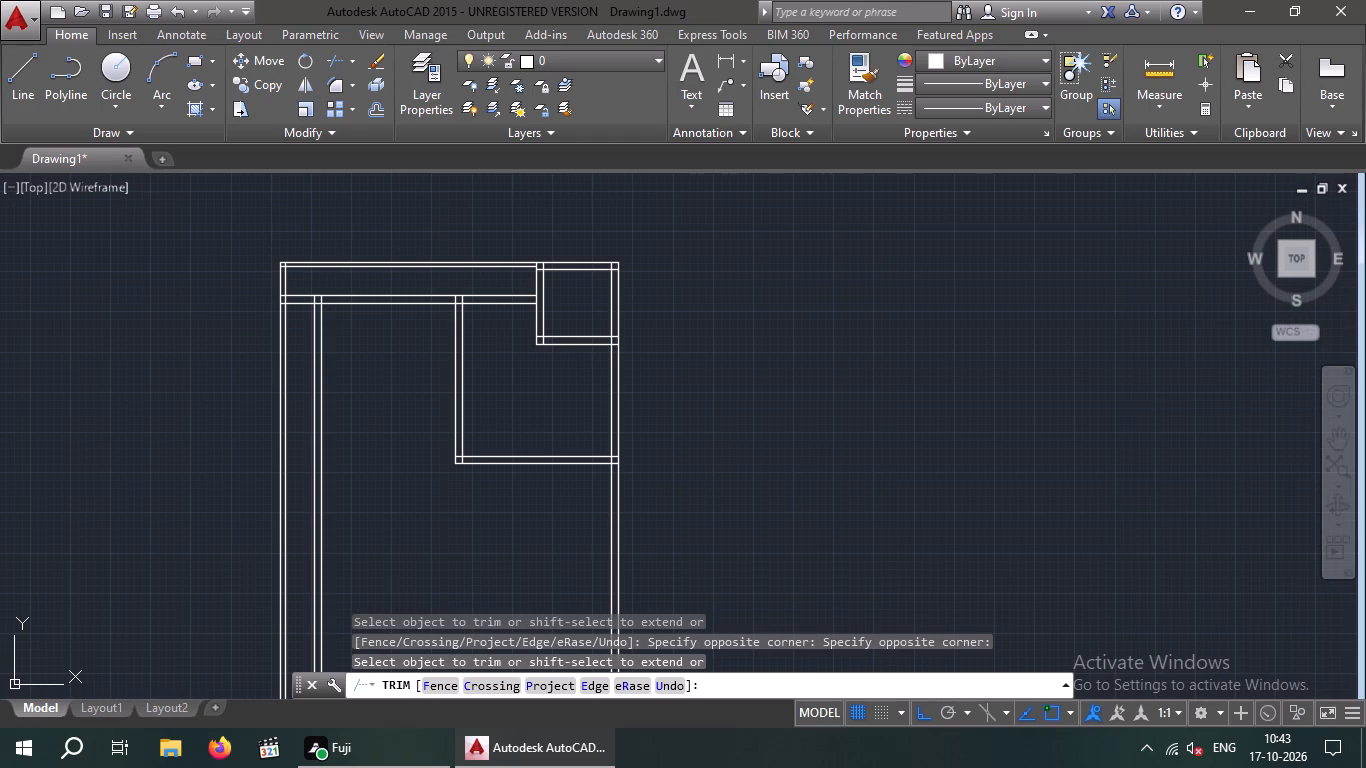
{"action": "key", "text": "Escape"}
{"action": "key", "text": "Escape"}
{"action": "key", "text": "Escape"}
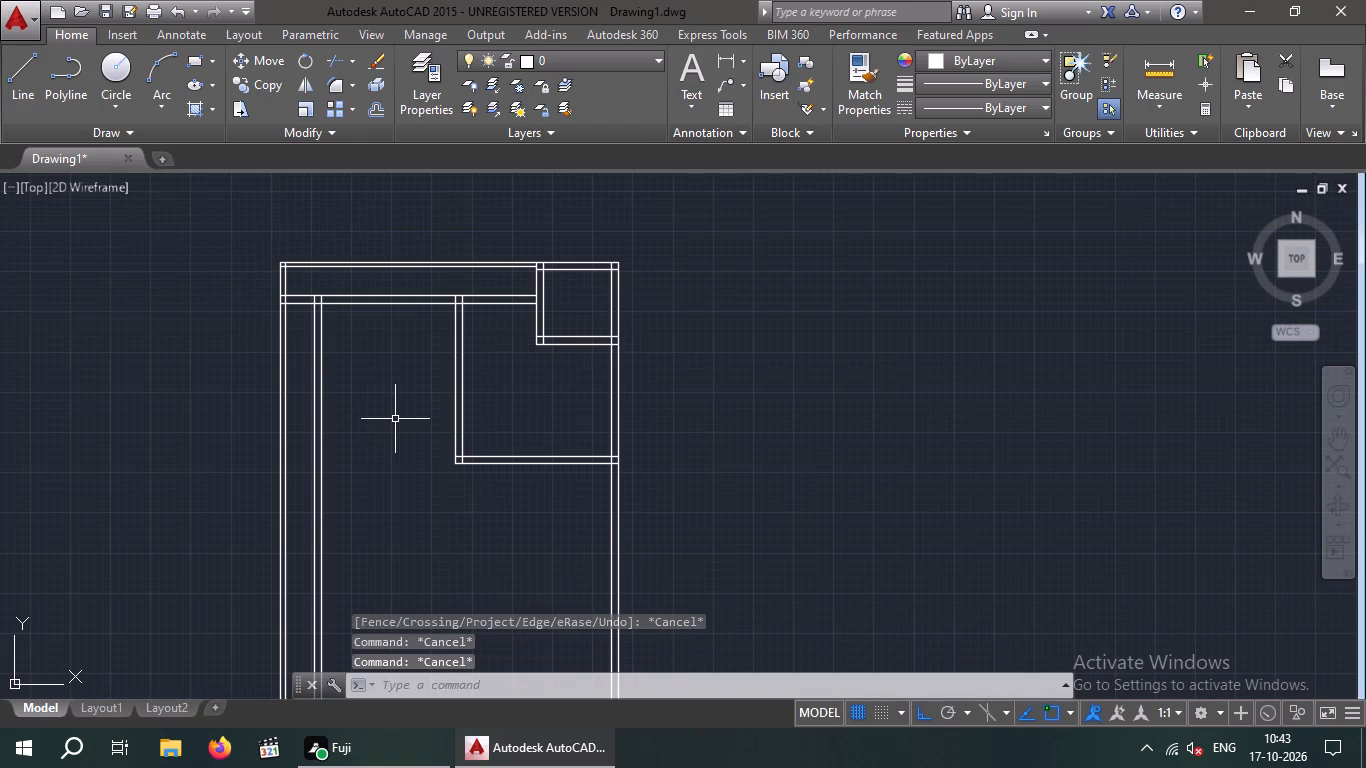
Offset the lower line of the inner horizontal wall below the top wall 12' downward.
{"action": "key", "text": "o"}
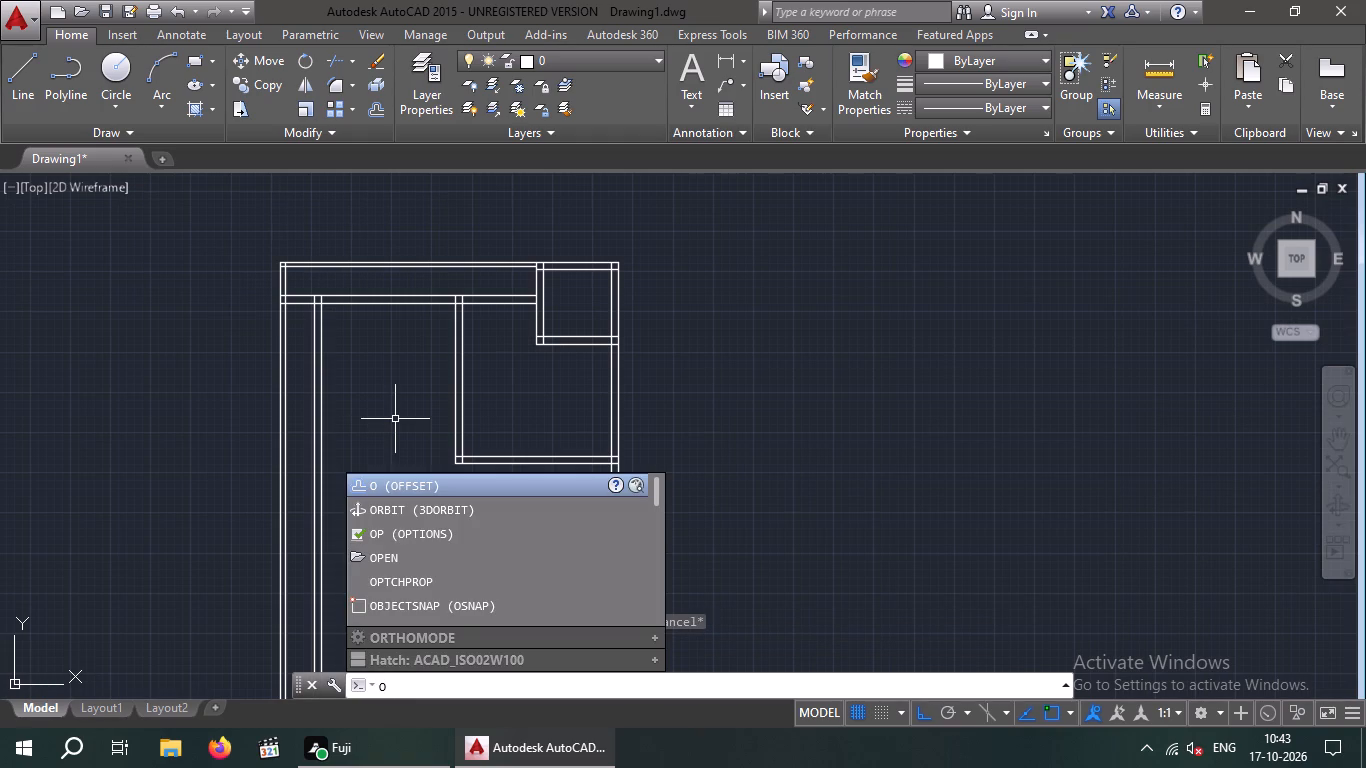
{"action": "key", "text": "Return"}
{"action": "type", "text": "12'"}
{"action": "key", "text": "Return"}
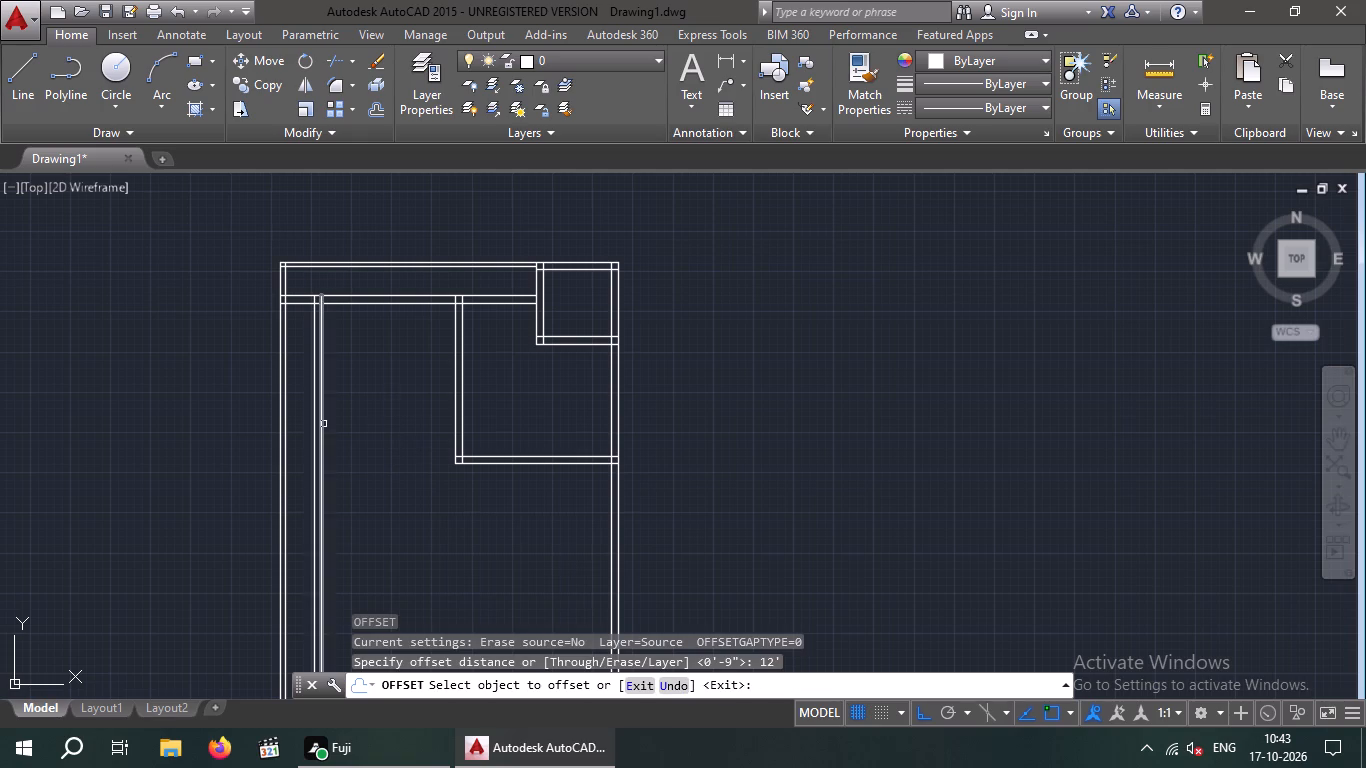
{"action": "left_click_drag", "start_coordinate": [373, 305], "coordinate": [383, 328]}
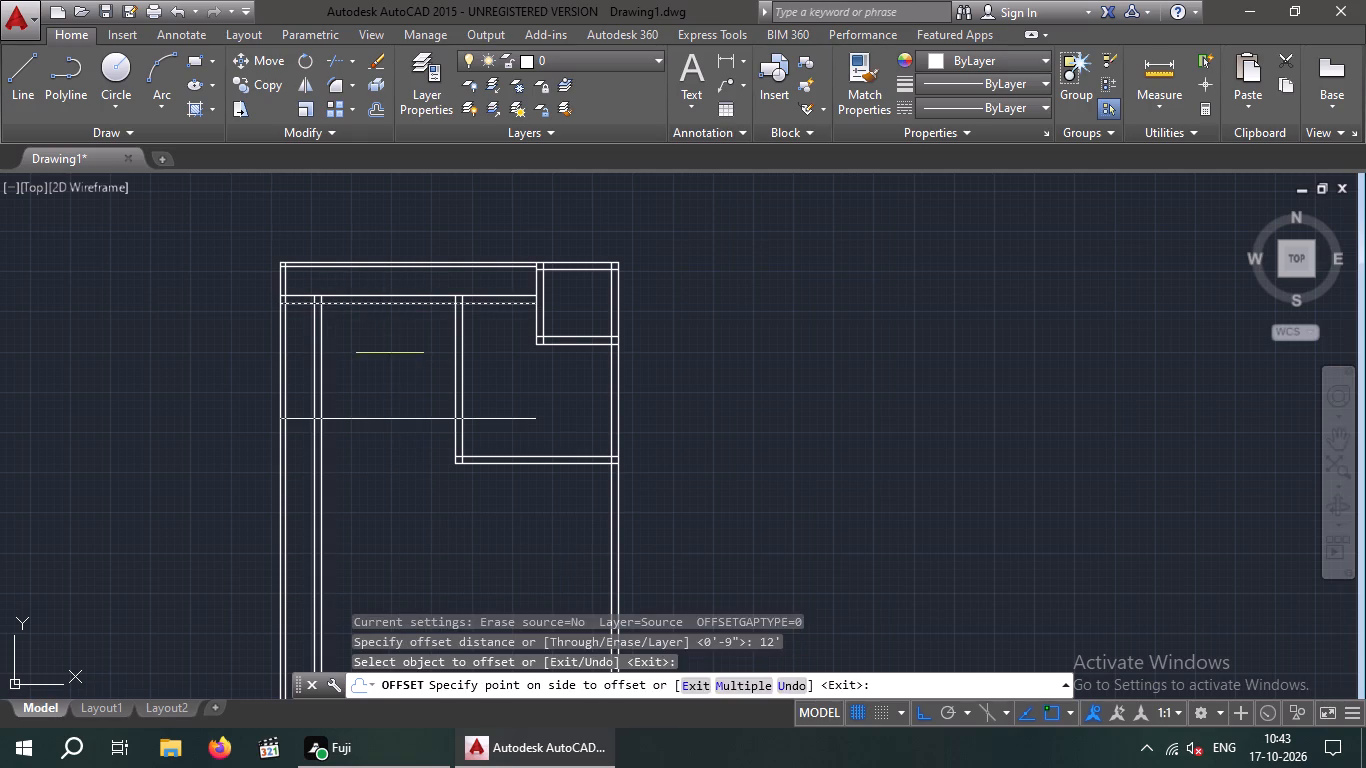
{"action": "left_click", "coordinate": [396, 364]}
{"action": "key", "text": "Escape"}
{"action": "key", "text": "Escape"}
Offset the new horizontal line 9" downward to form the bottom wall of the upper-left room.
{"action": "key", "text": "o"}
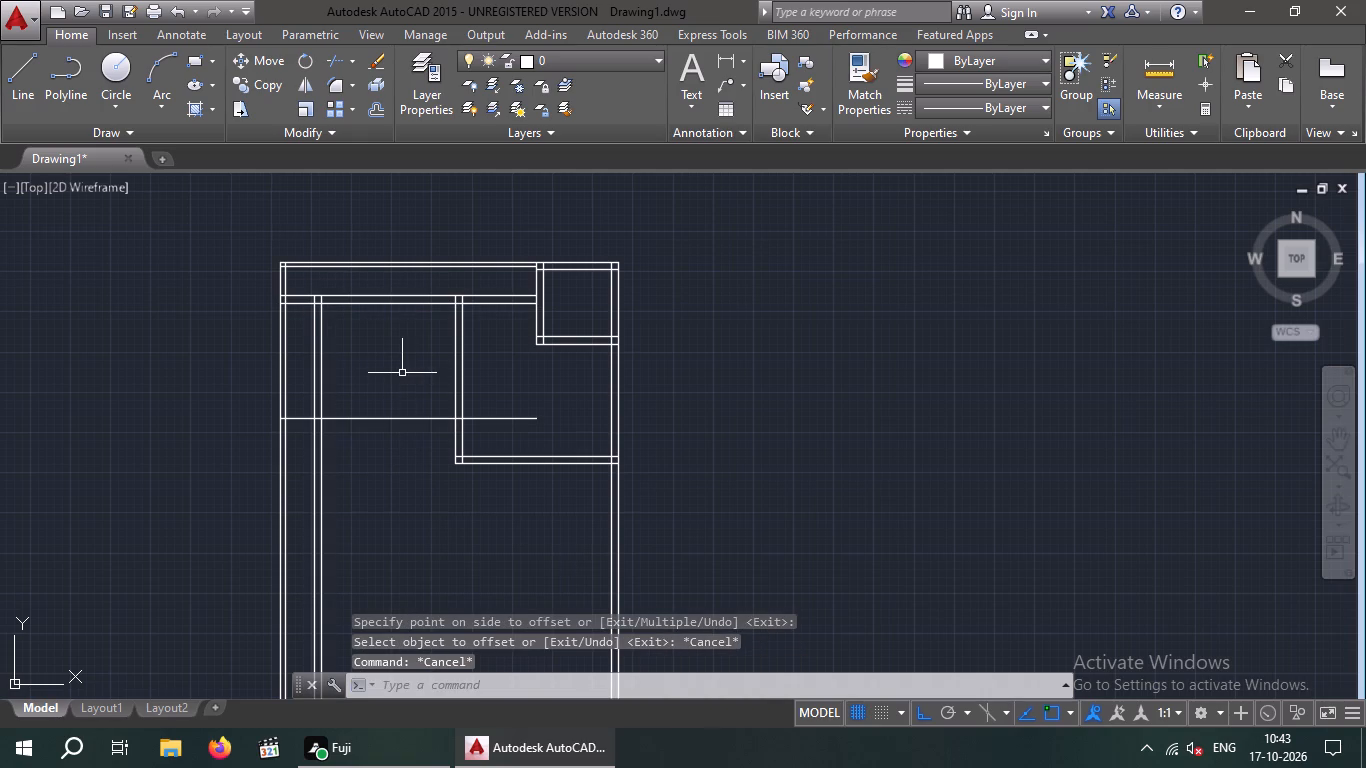
{"action": "key", "text": "Return"}
{"action": "type", "text": "9\""}
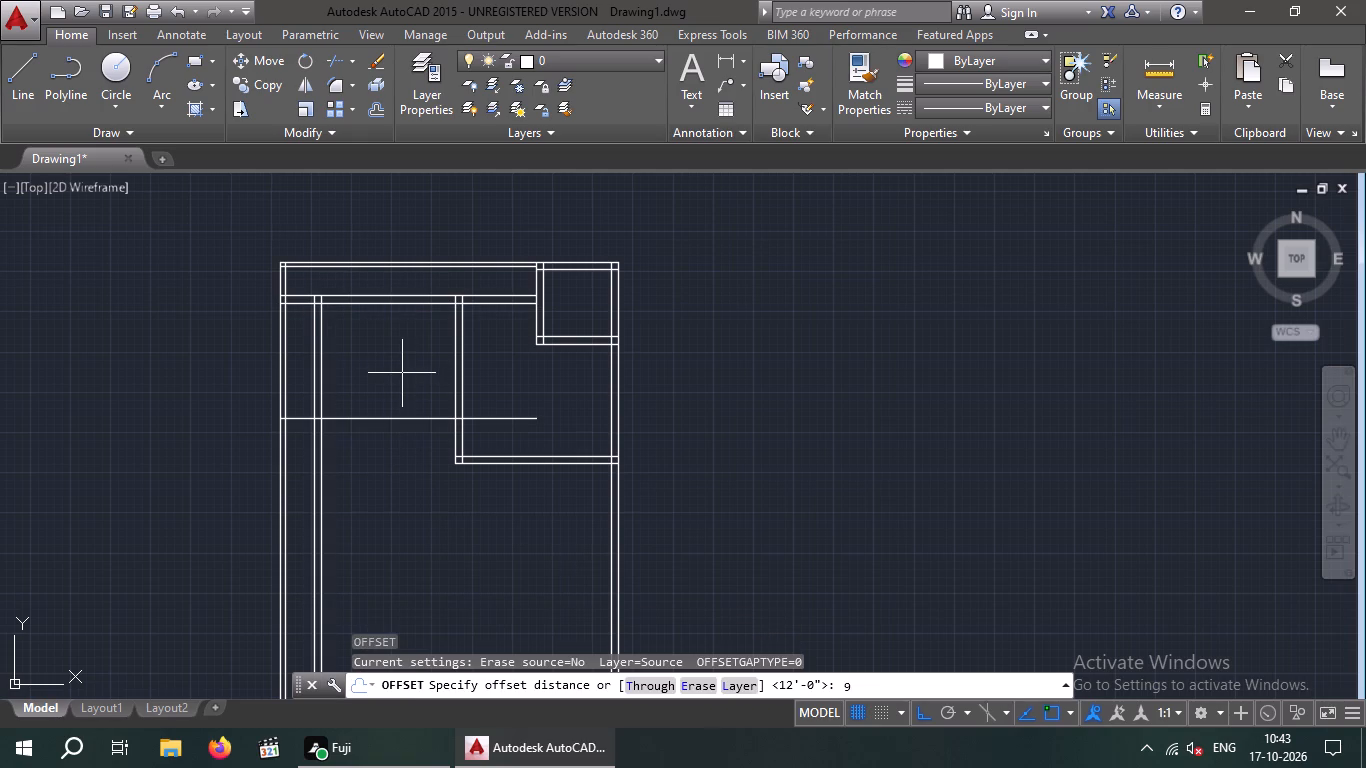
{"action": "key", "text": "Return"}
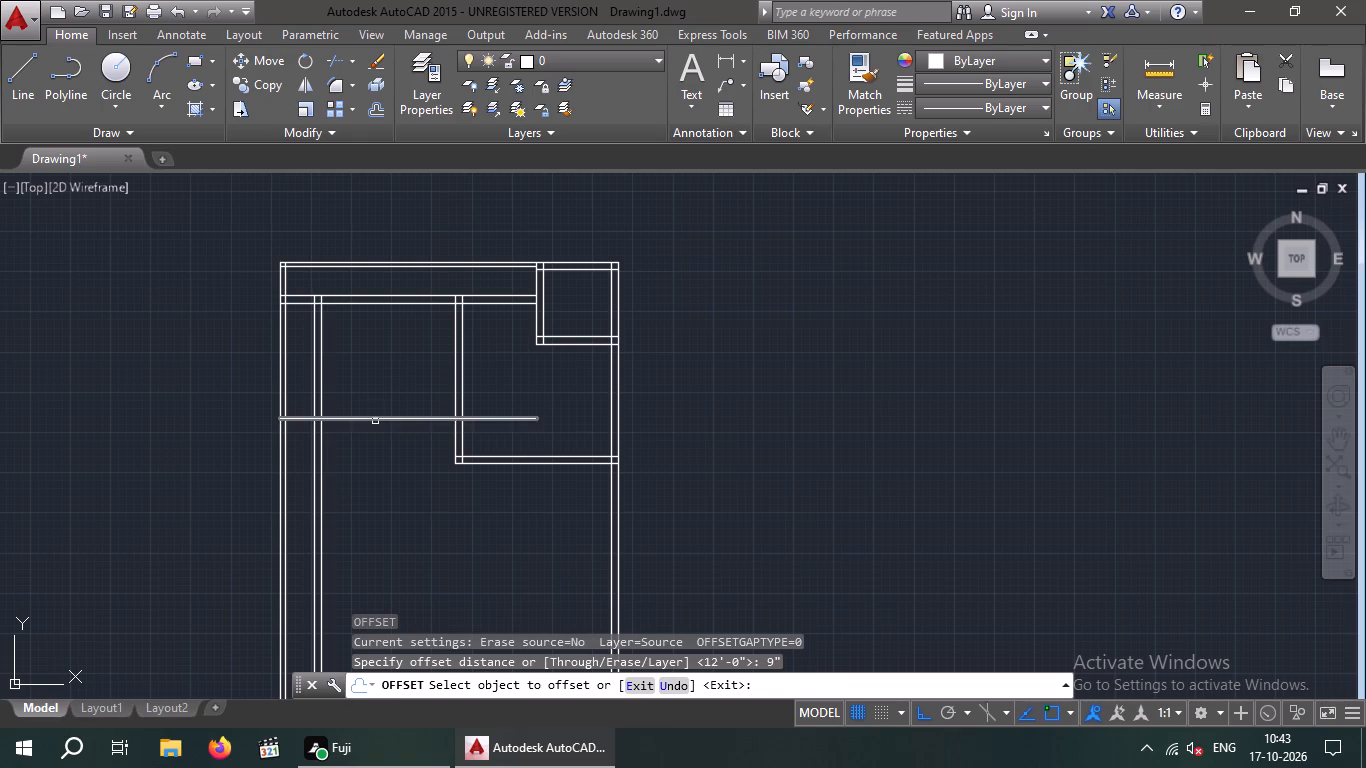
{"action": "left_click_drag", "start_coordinate": [375, 421], "coordinate": [377, 436]}
{"action": "left_click", "coordinate": [379, 454]}
{"action": "key", "text": "Escape"}
{"action": "key", "text": "Escape"}
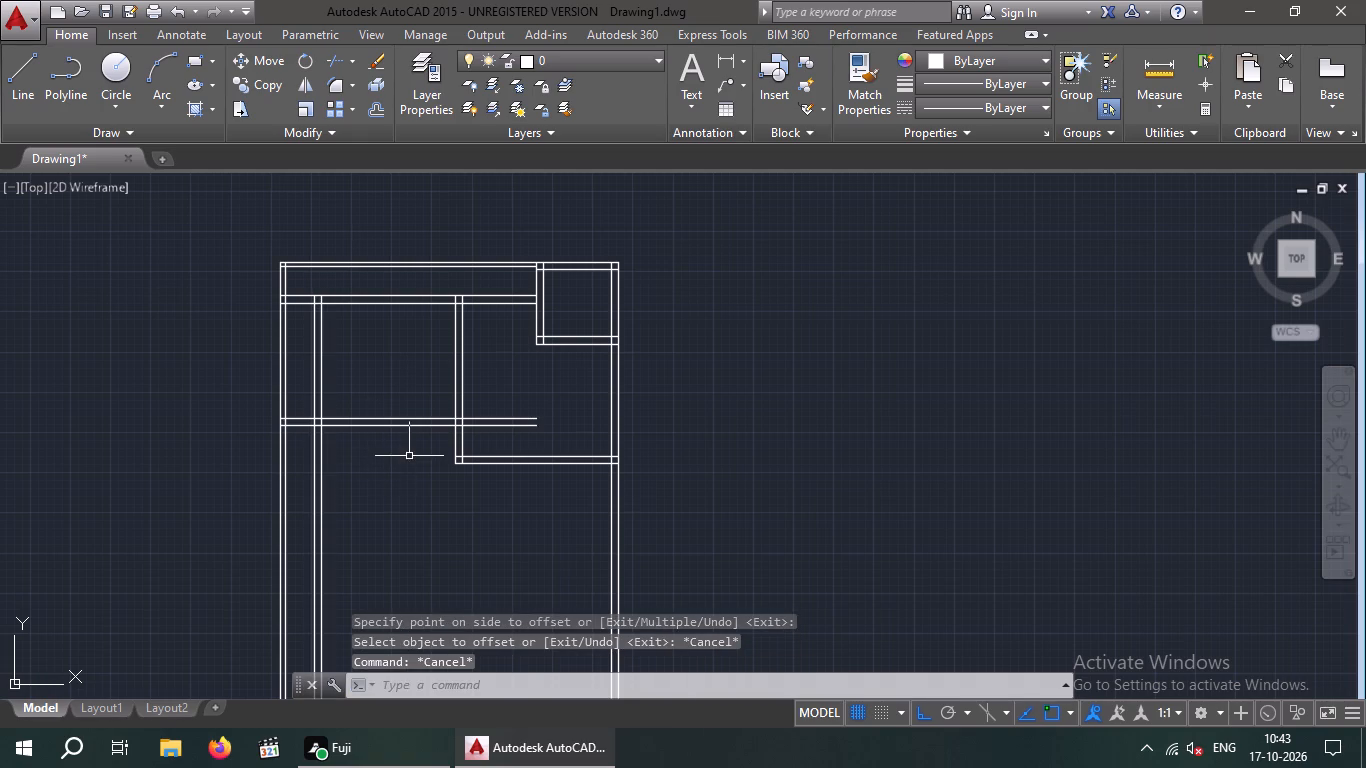
Trim the two lines of the new horizontal wall where they extend past the middle vertical wall's right line.
{"action": "type", "text": "tr"}
{"action": "key", "text": "space"}
{"action": "key", "text": "space"}
{"action": "scroll", "coordinate": [495, 432], "scroll_direction": "up", "scroll_amount": 3}
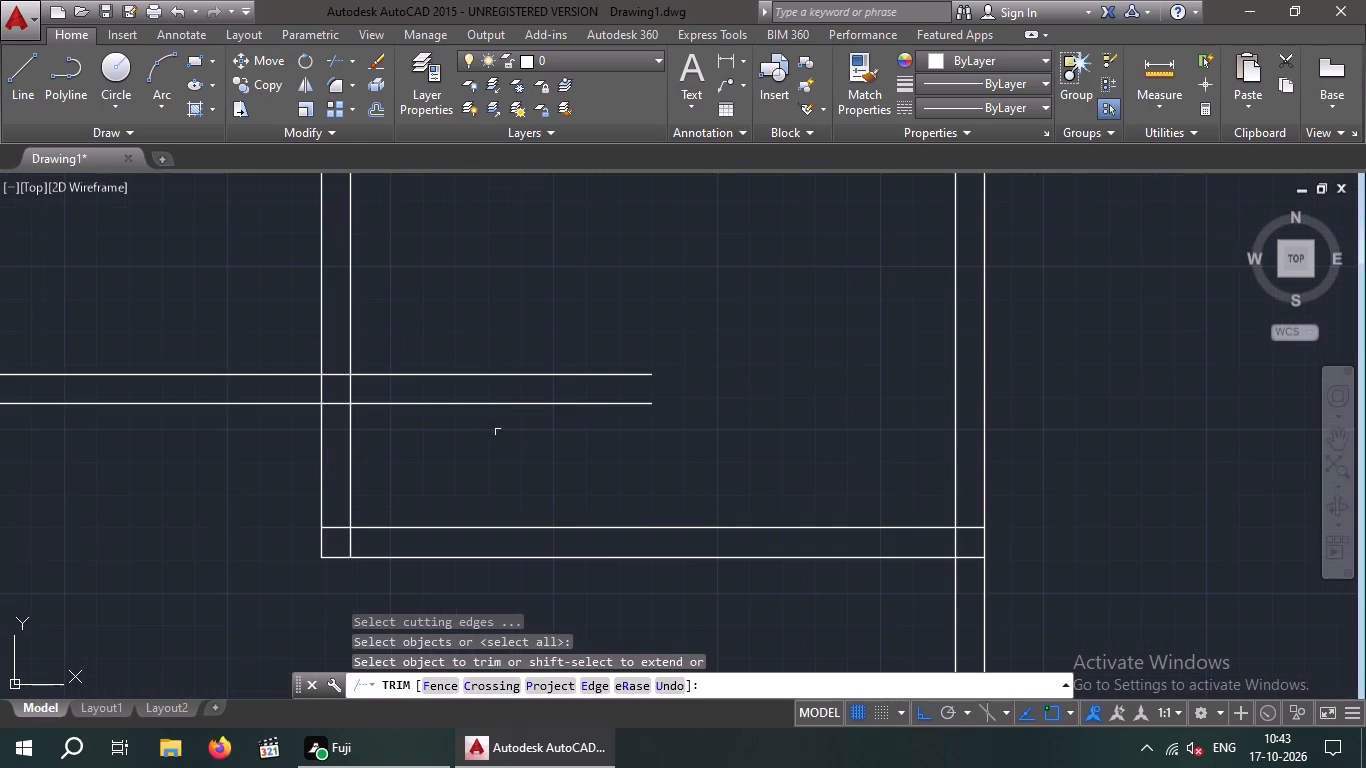
{"action": "left_click_drag", "start_coordinate": [511, 434], "coordinate": [461, 438]}
{"action": "left_click", "coordinate": [409, 318]}
{"action": "scroll", "coordinate": [443, 319], "scroll_direction": "down", "scroll_amount": 3}
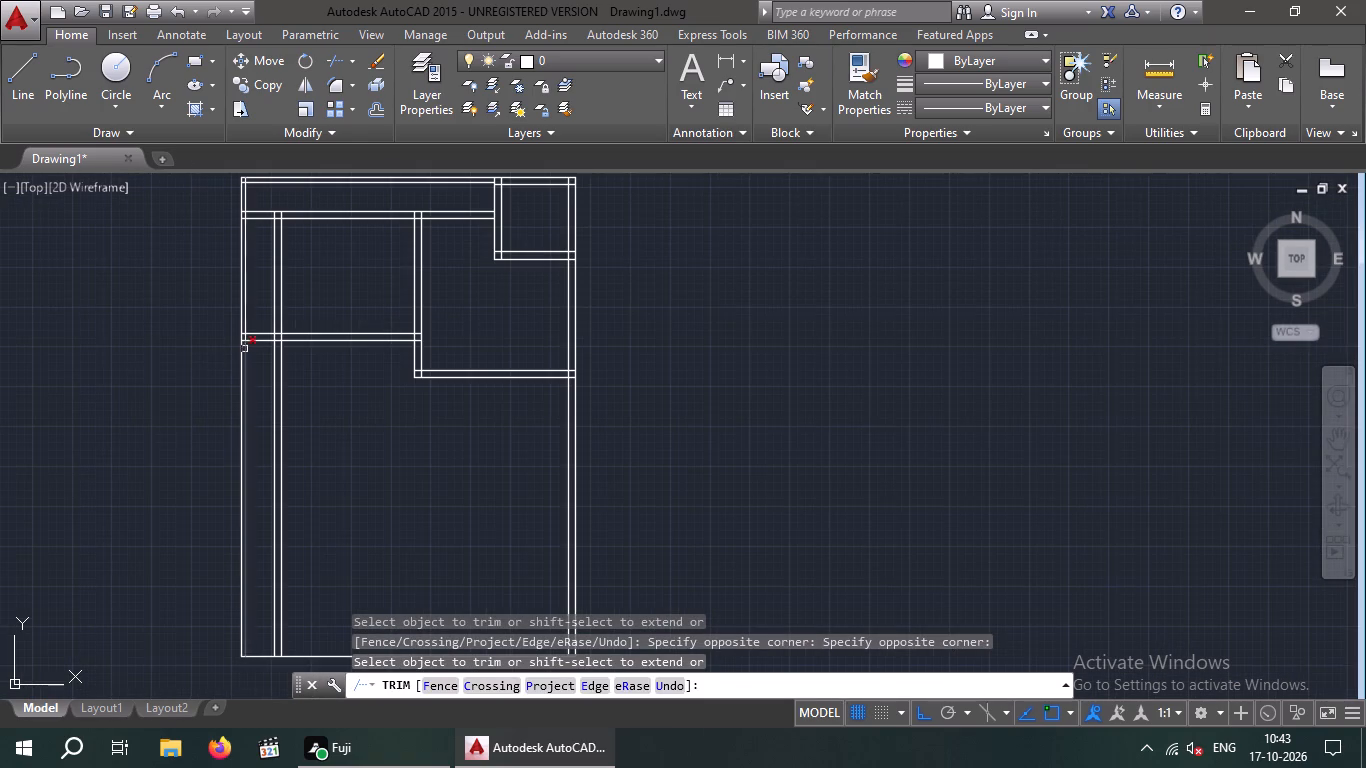
Trim the new horizontal wall's two lines between the outer left wall and the inner left vertical wall, including inside the outer wall.
{"action": "scroll", "coordinate": [249, 347], "scroll_direction": "up", "scroll_amount": 4}
{"action": "left_click_drag", "start_coordinate": [341, 364], "coordinate": [302, 364]}
{"action": "scroll", "coordinate": [255, 271], "scroll_direction": "down", "scroll_amount": 4}
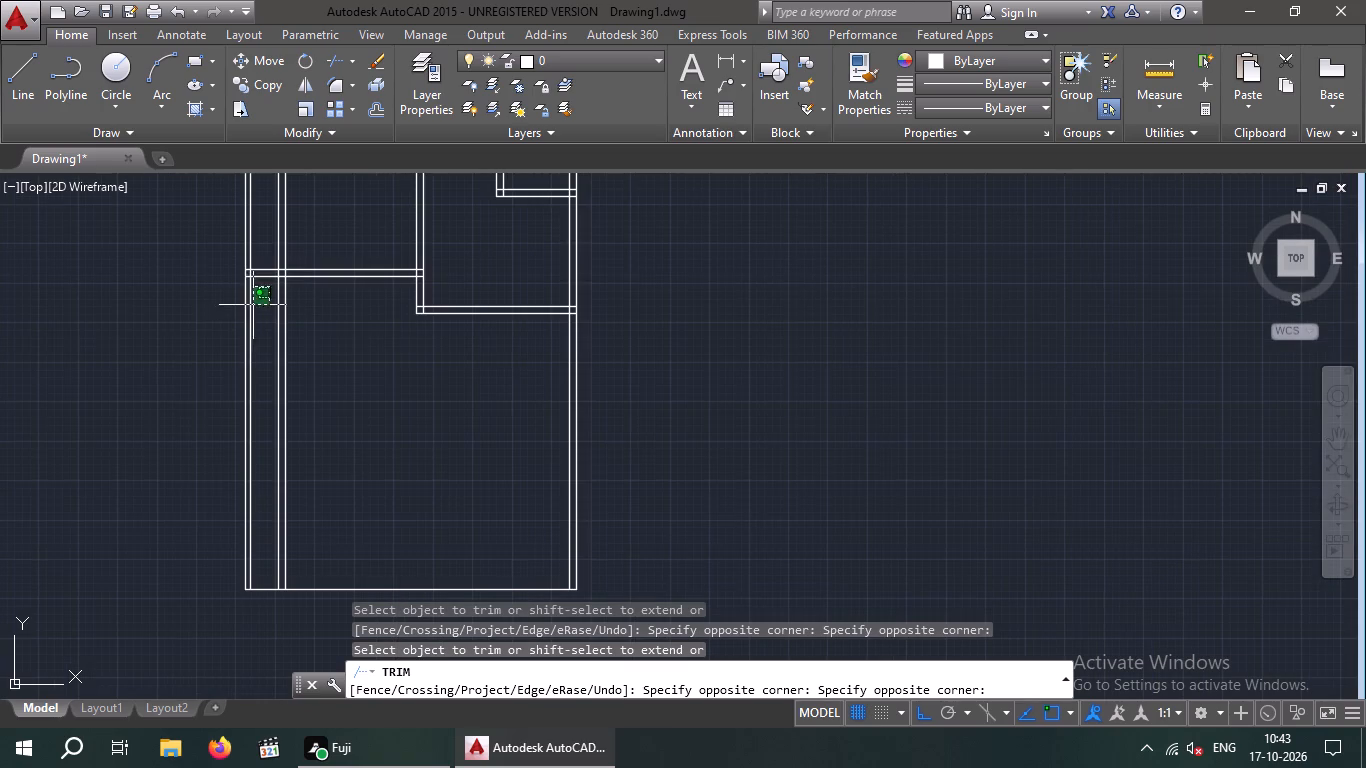
{"action": "scroll", "coordinate": [264, 301], "scroll_direction": "up", "scroll_amount": 4}
{"action": "left_click", "coordinate": [260, 301]}
{"action": "scroll", "coordinate": [259, 301], "scroll_direction": "down", "scroll_amount": 1}
{"action": "middle_click_drag", "start_coordinate": [262, 321], "coordinate": [288, 396]}
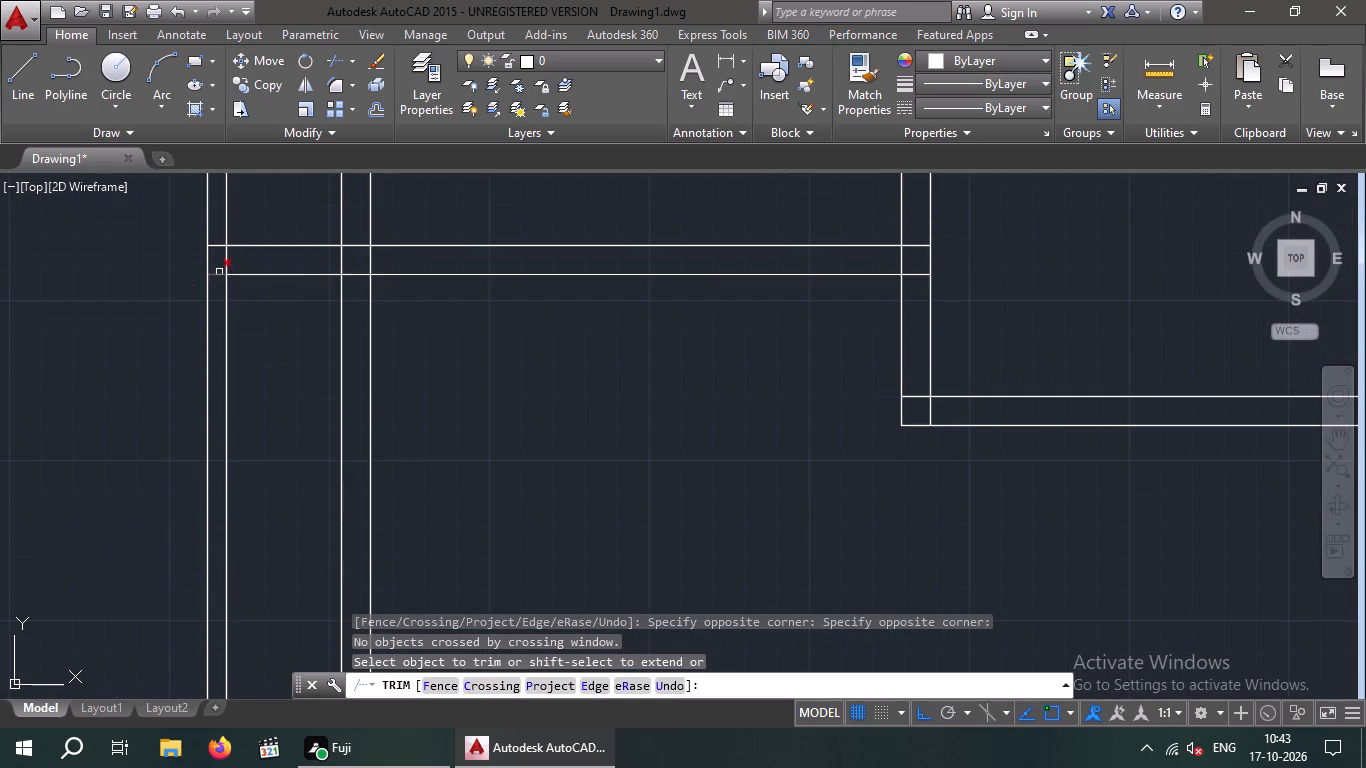
{"action": "scroll", "coordinate": [262, 236], "scroll_direction": "up", "scroll_amount": 1}
{"action": "middle_click_drag", "start_coordinate": [262, 236], "coordinate": [309, 349]}
{"action": "scroll", "coordinate": [233, 416], "scroll_direction": "up", "scroll_amount": 3}
{"action": "left_click_drag", "start_coordinate": [242, 422], "coordinate": [235, 396]}
{"action": "left_click", "coordinate": [199, 205]}
{"action": "left_click_drag", "start_coordinate": [754, 514], "coordinate": [624, 366]}
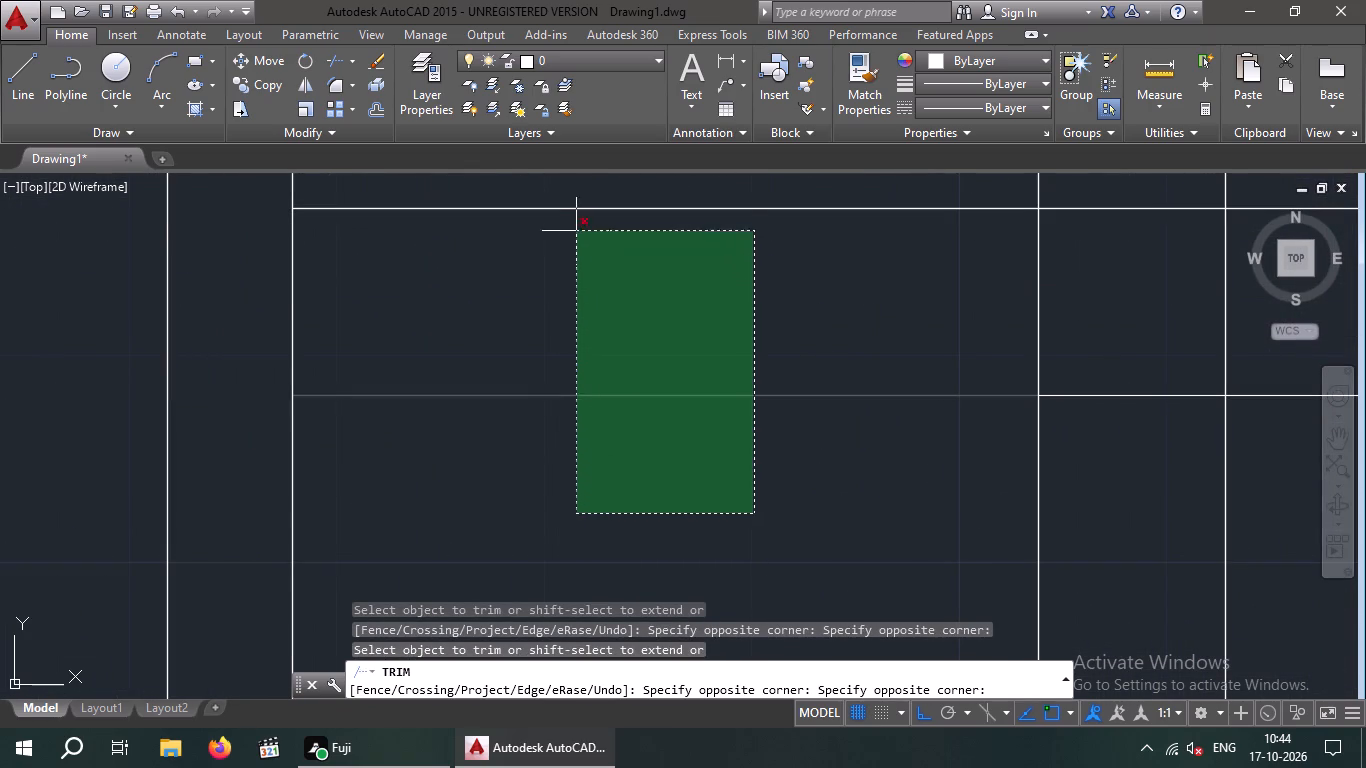
{"action": "left_click", "coordinate": [568, 206]}
{"action": "scroll", "coordinate": [576, 238], "scroll_direction": "down", "scroll_amount": 5}
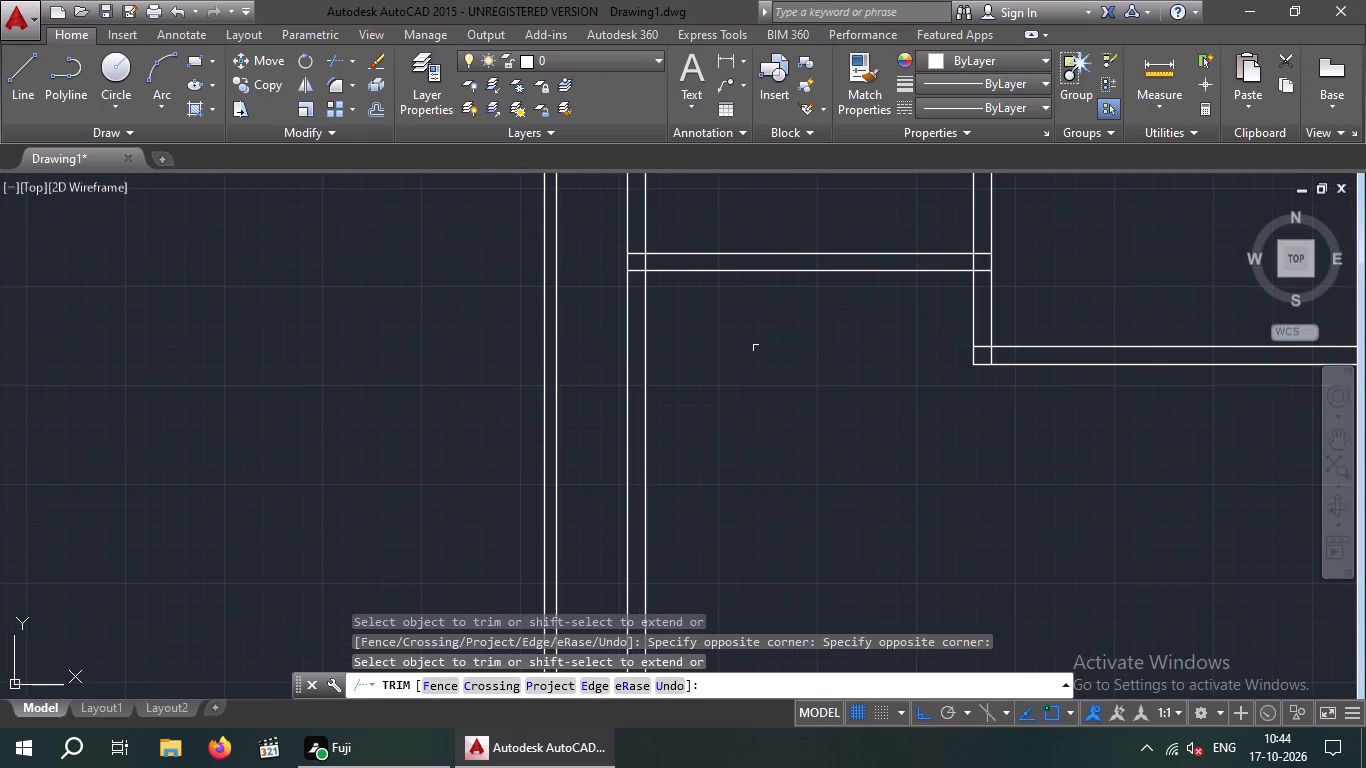
{"action": "middle_click_drag", "start_coordinate": [756, 342], "coordinate": [610, 381]}
{"action": "scroll", "coordinate": [570, 369], "scroll_direction": "down", "scroll_amount": 2}
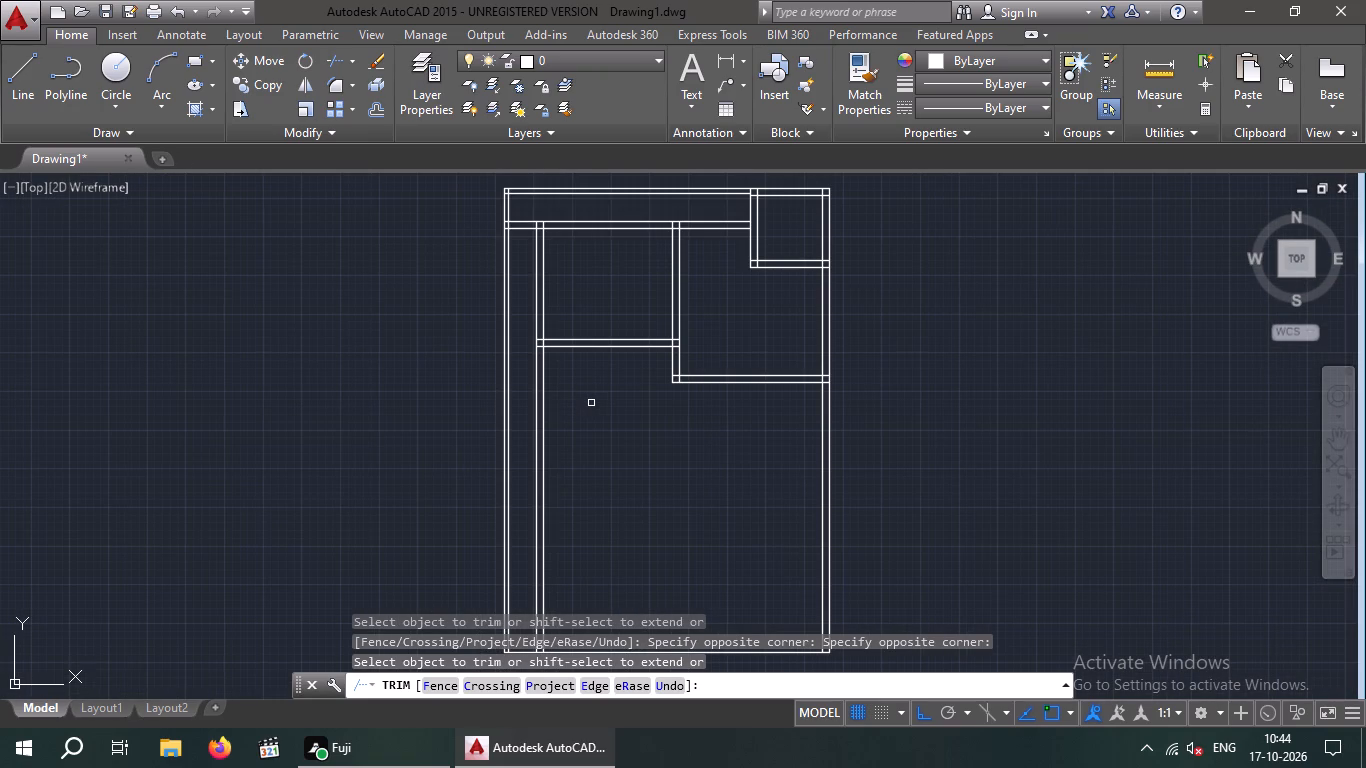
{"action": "key", "text": "Escape"}
{"action": "key", "text": "Escape"}
{"action": "key", "text": "Escape"}
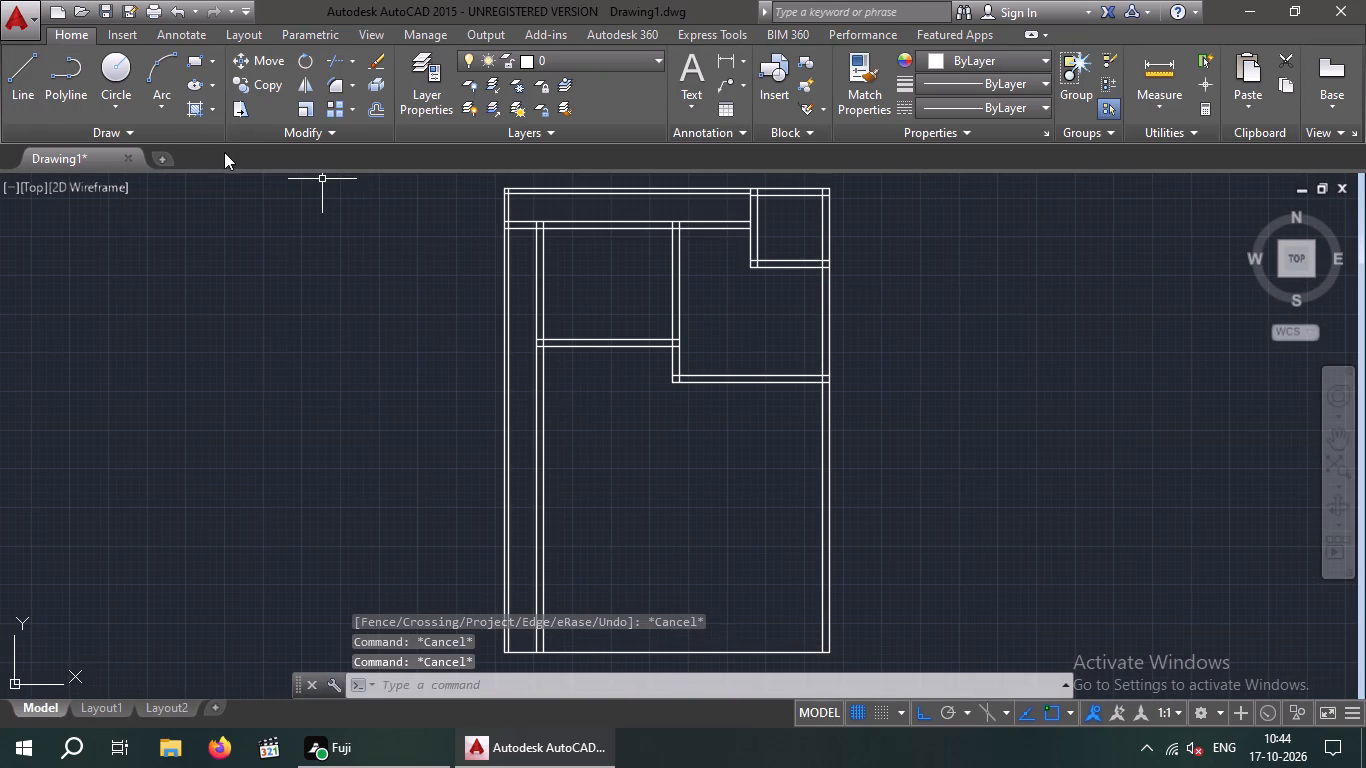
{"action": "key", "text": "Escape"}
Offset the left line of the middle vertical wall 6" to the left as the first door opening edge.
{"action": "key", "text": "o"}
{"action": "key", "text": "Return"}
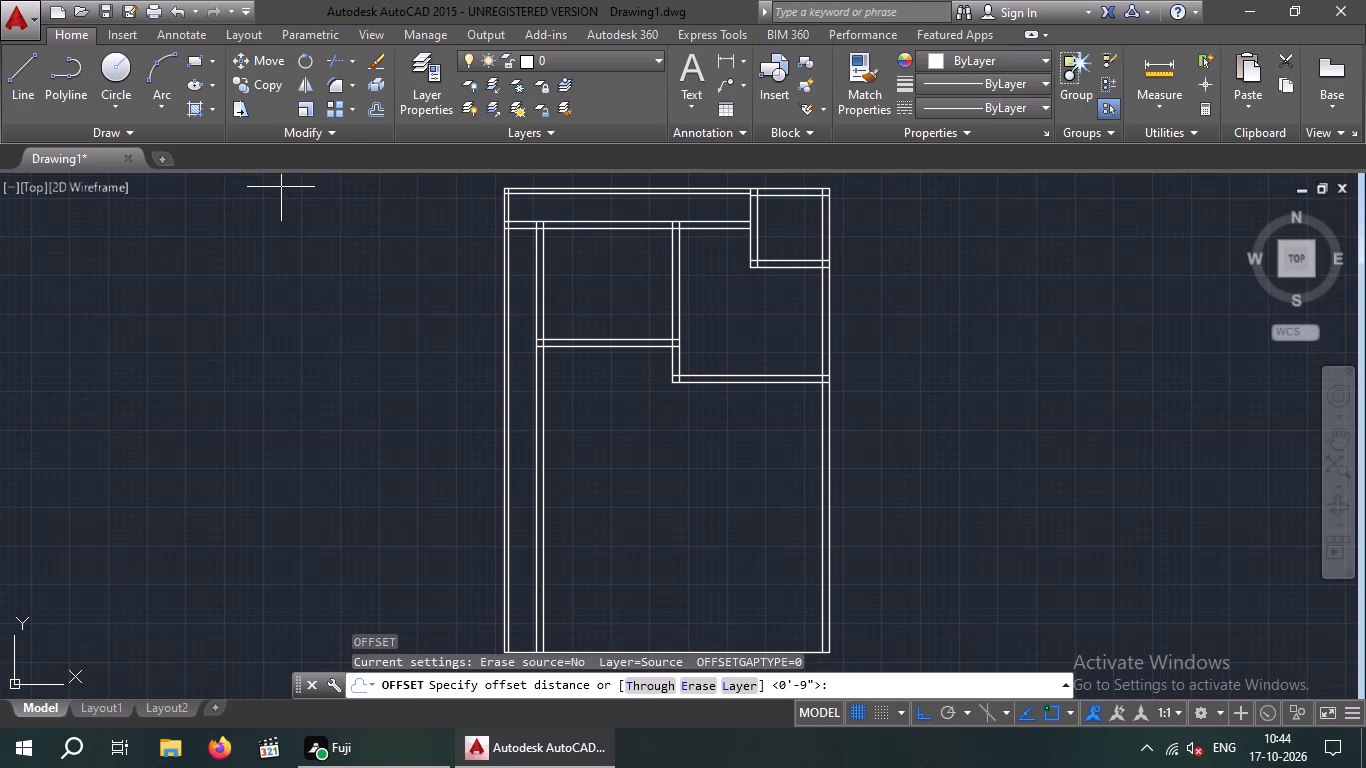
{"action": "type", "text": "6\""}
{"action": "key", "text": "Return"}
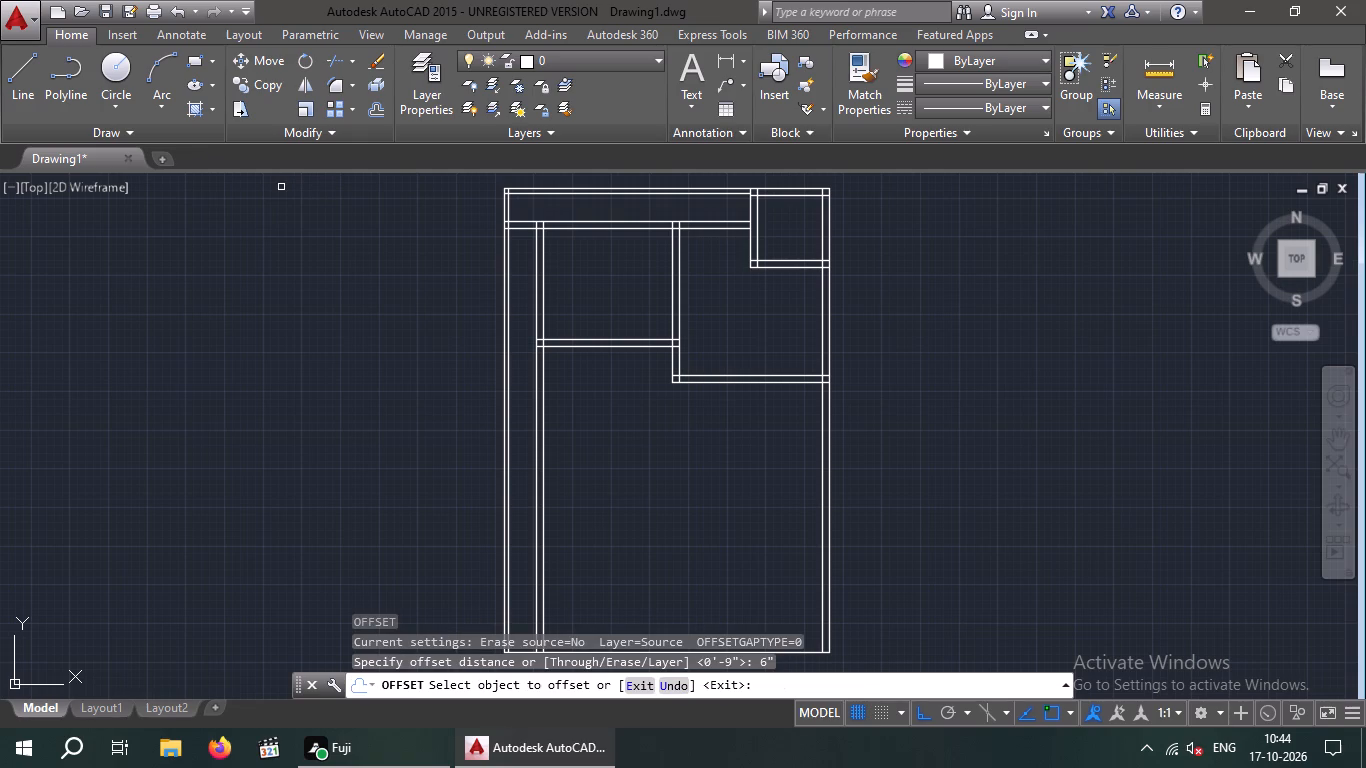
{"action": "scroll", "coordinate": [667, 312], "scroll_direction": "up", "scroll_amount": 3}
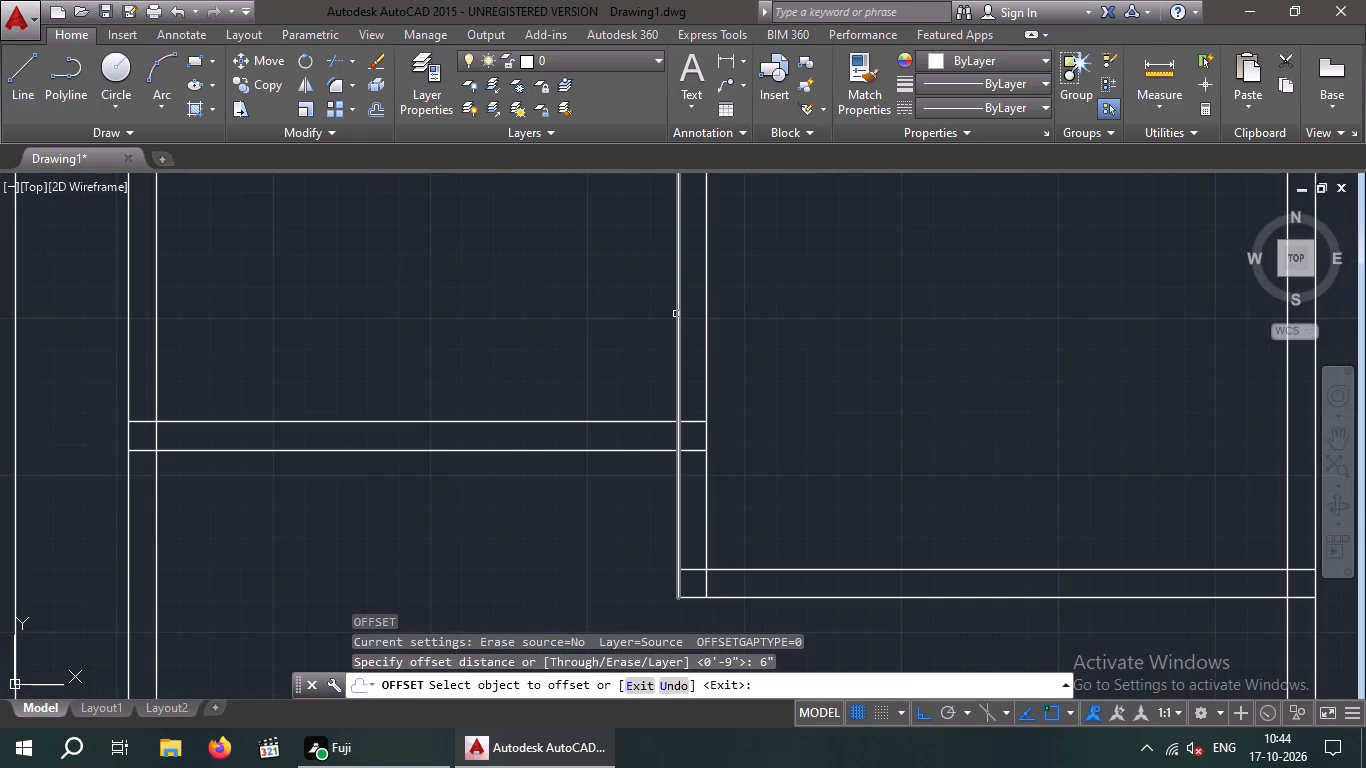
{"action": "left_click_drag", "start_coordinate": [677, 314], "coordinate": [651, 326]}
{"action": "left_click", "coordinate": [567, 346]}
{"action": "key", "text": "Escape"}
{"action": "key", "text": "Escape"}
Offset the new 6" line 3' to the left to mark the door opening's other edge.
{"action": "key", "text": "o"}
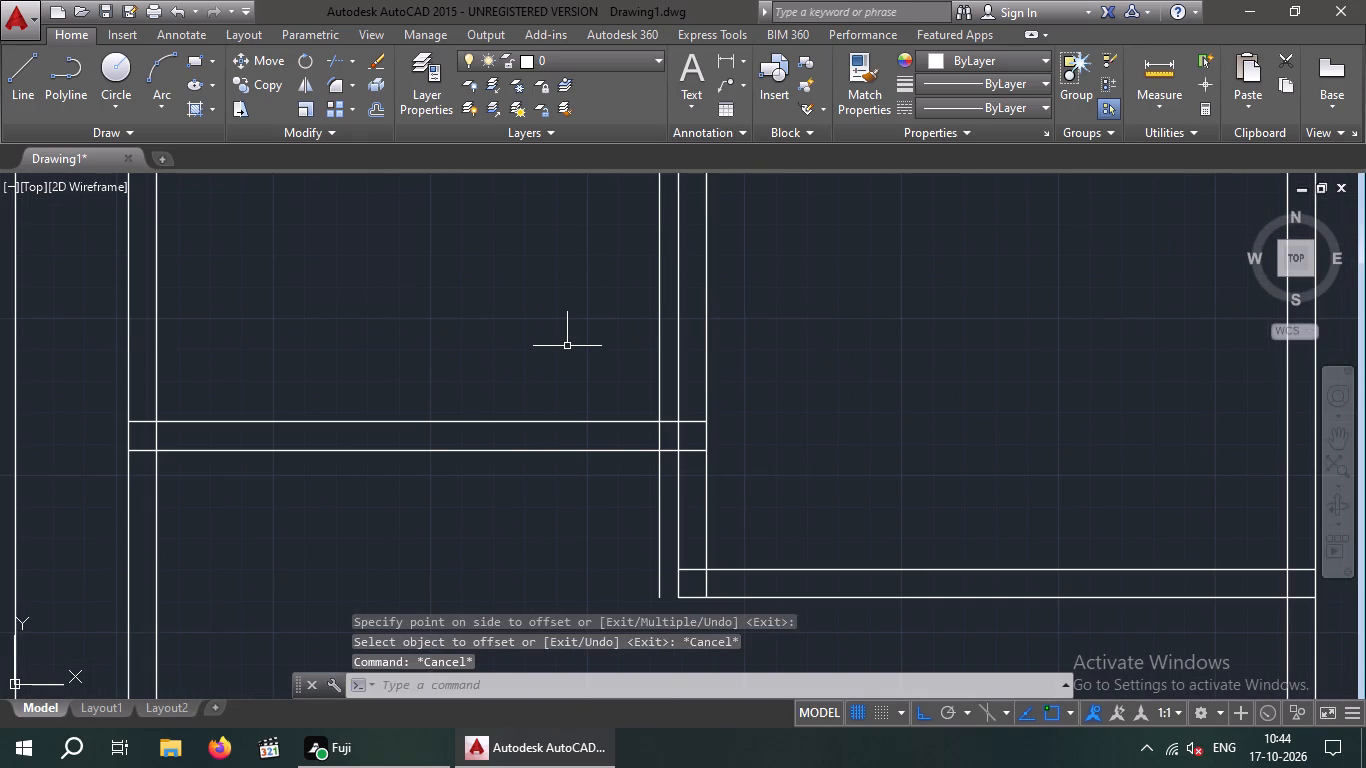
{"action": "key", "text": "Return"}
{"action": "type", "text": "3'"}
{"action": "key", "text": "Return"}
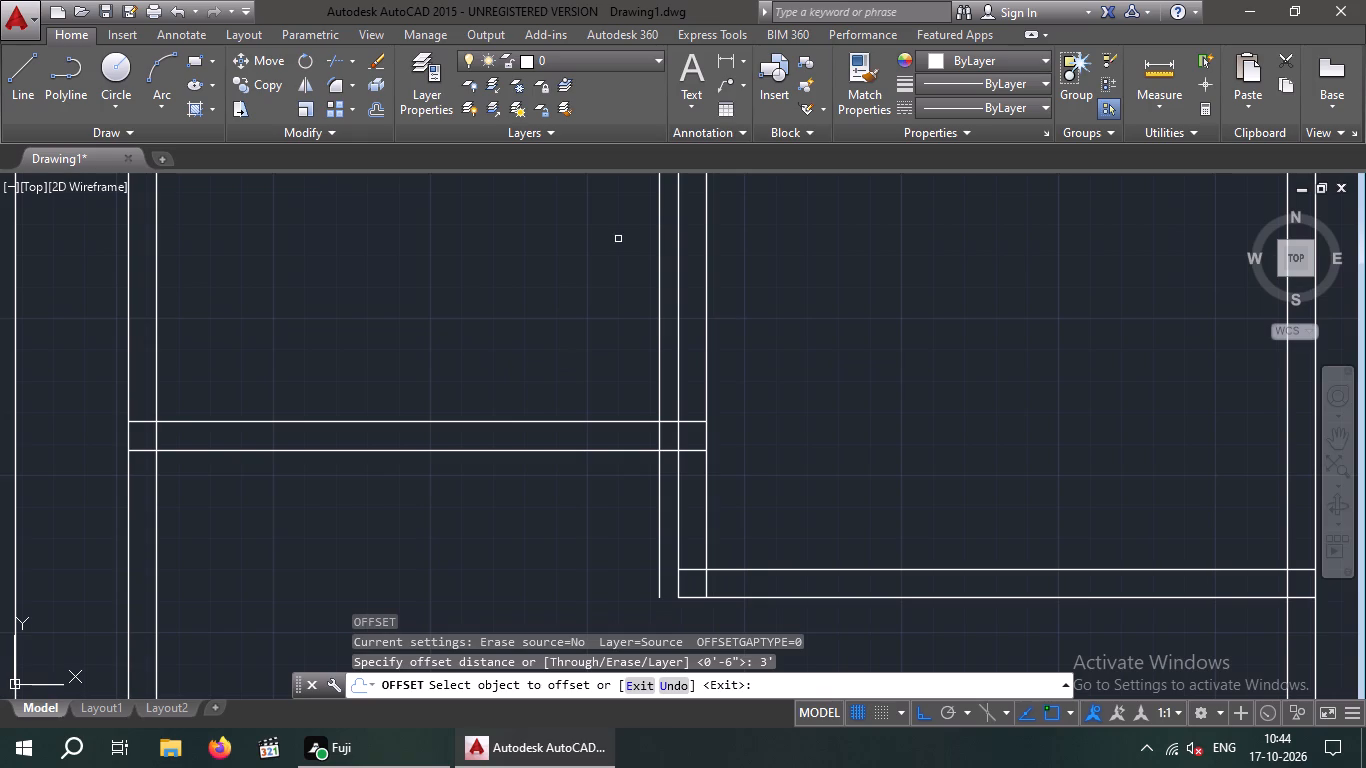
{"action": "left_click_drag", "start_coordinate": [660, 335], "coordinate": [613, 349]}
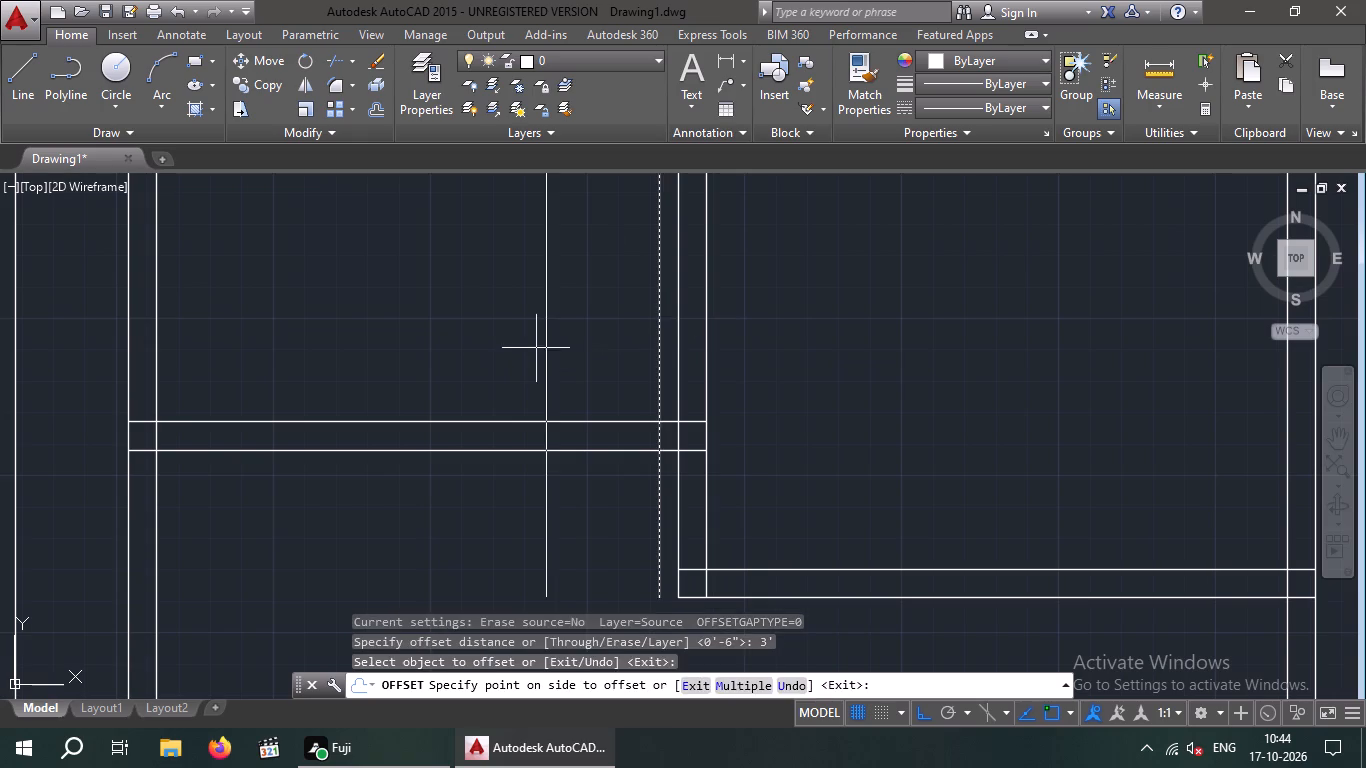
{"action": "left_click", "coordinate": [534, 347]}
{"action": "key", "text": "Escape"}
{"action": "key", "text": "Escape"}
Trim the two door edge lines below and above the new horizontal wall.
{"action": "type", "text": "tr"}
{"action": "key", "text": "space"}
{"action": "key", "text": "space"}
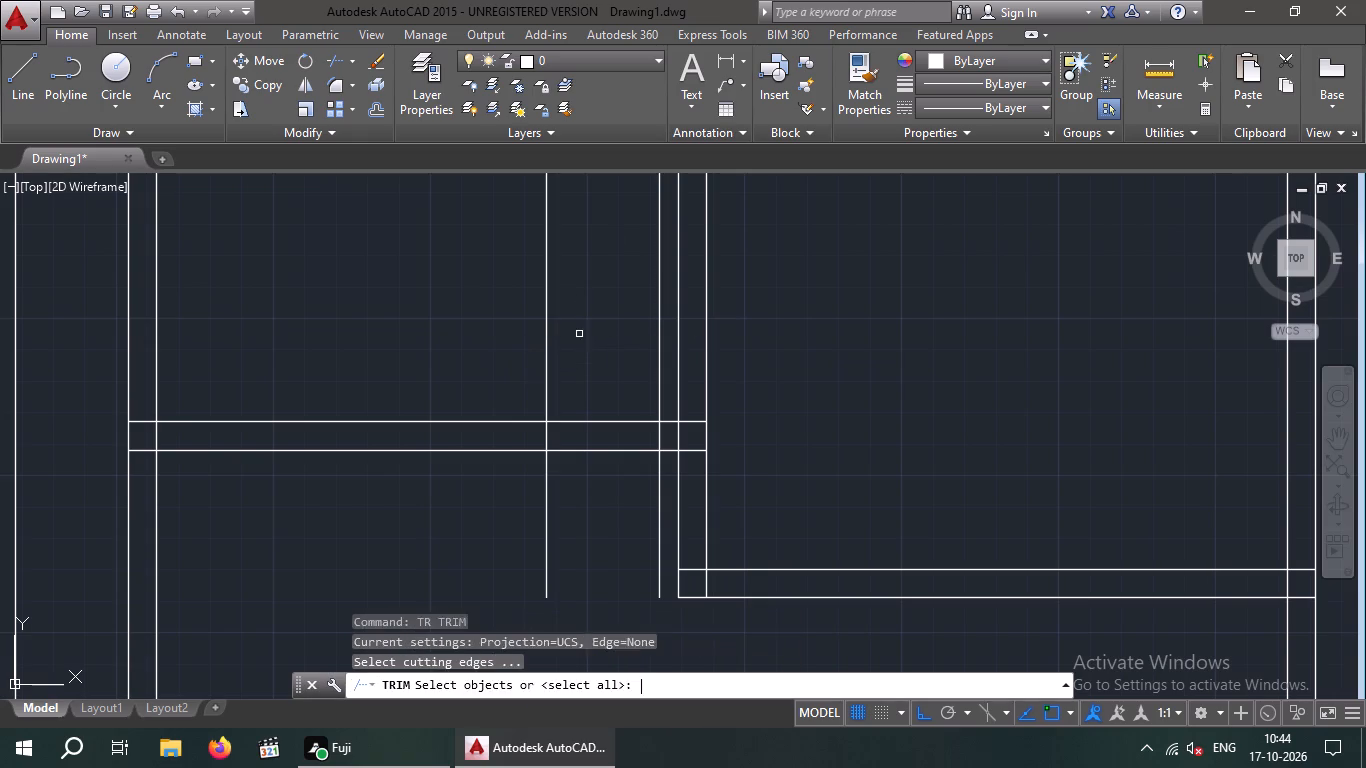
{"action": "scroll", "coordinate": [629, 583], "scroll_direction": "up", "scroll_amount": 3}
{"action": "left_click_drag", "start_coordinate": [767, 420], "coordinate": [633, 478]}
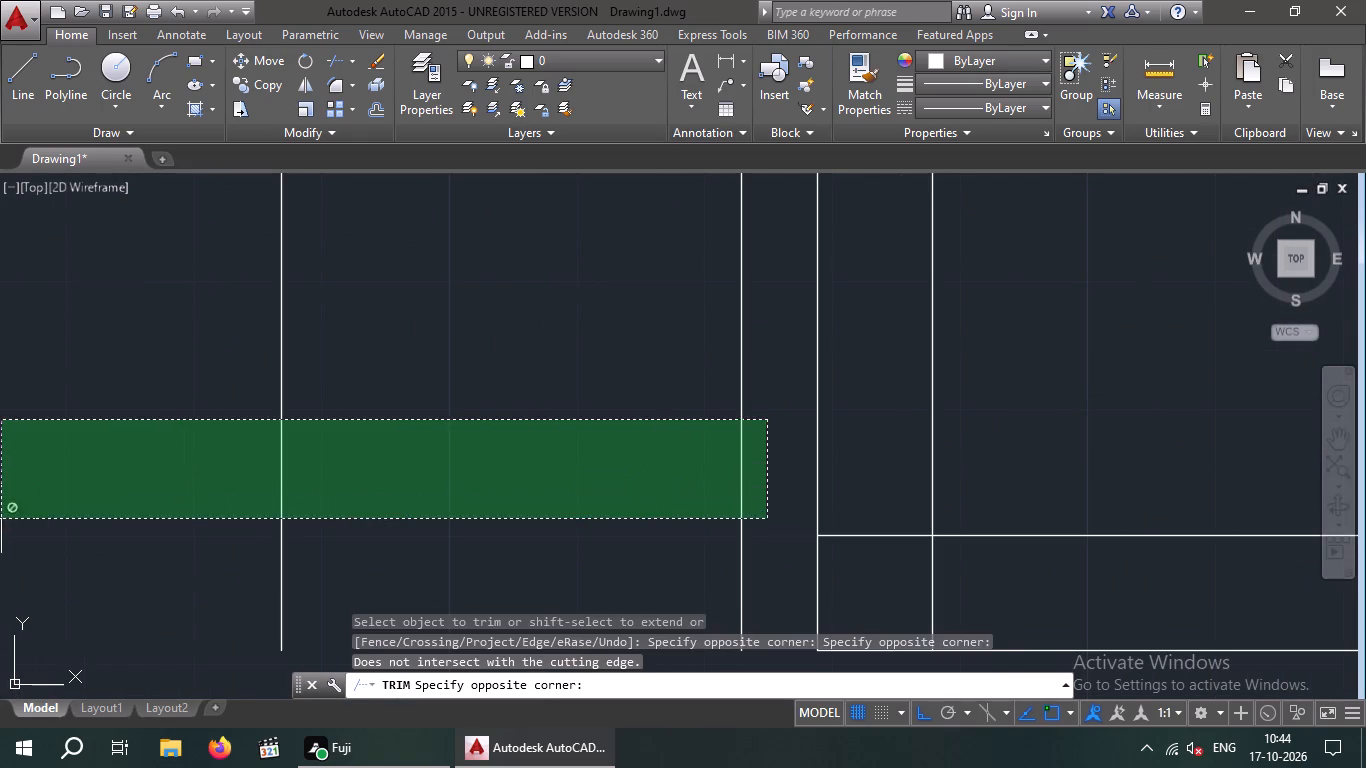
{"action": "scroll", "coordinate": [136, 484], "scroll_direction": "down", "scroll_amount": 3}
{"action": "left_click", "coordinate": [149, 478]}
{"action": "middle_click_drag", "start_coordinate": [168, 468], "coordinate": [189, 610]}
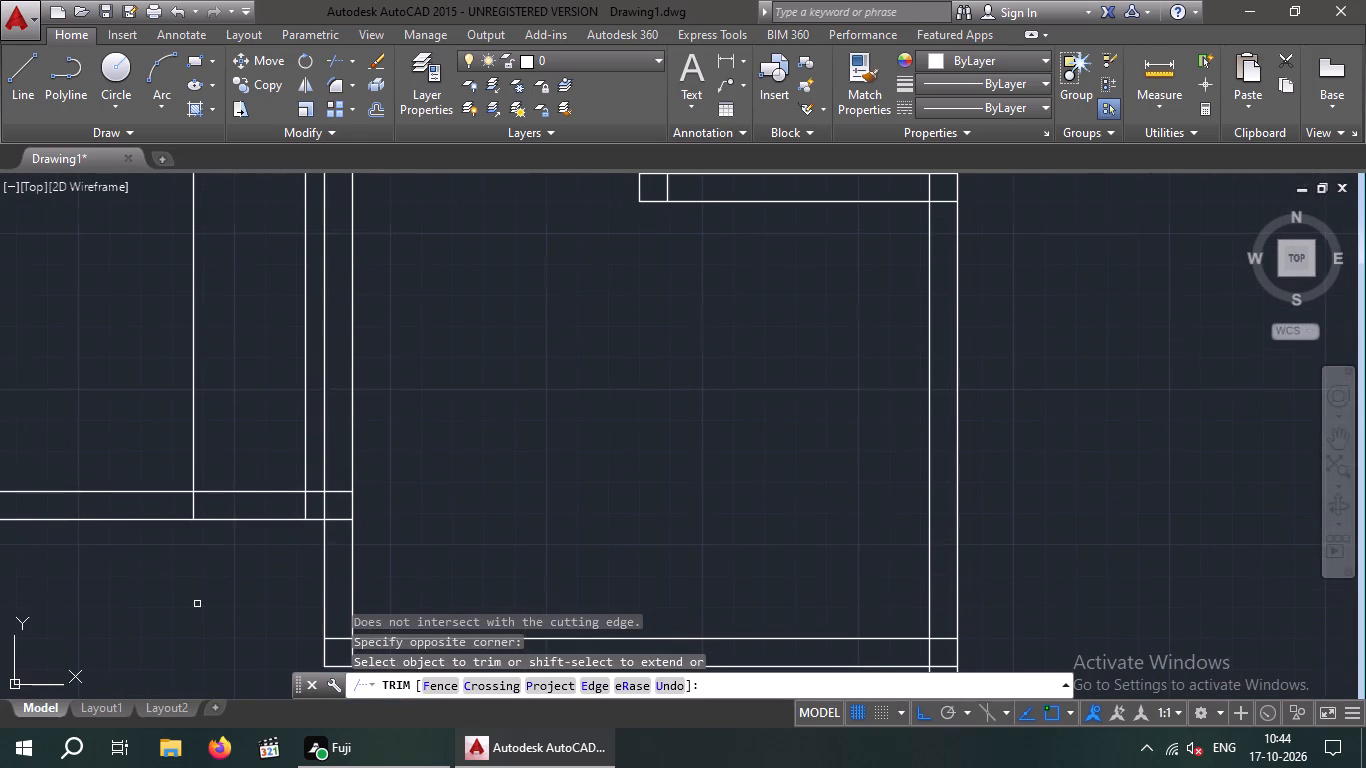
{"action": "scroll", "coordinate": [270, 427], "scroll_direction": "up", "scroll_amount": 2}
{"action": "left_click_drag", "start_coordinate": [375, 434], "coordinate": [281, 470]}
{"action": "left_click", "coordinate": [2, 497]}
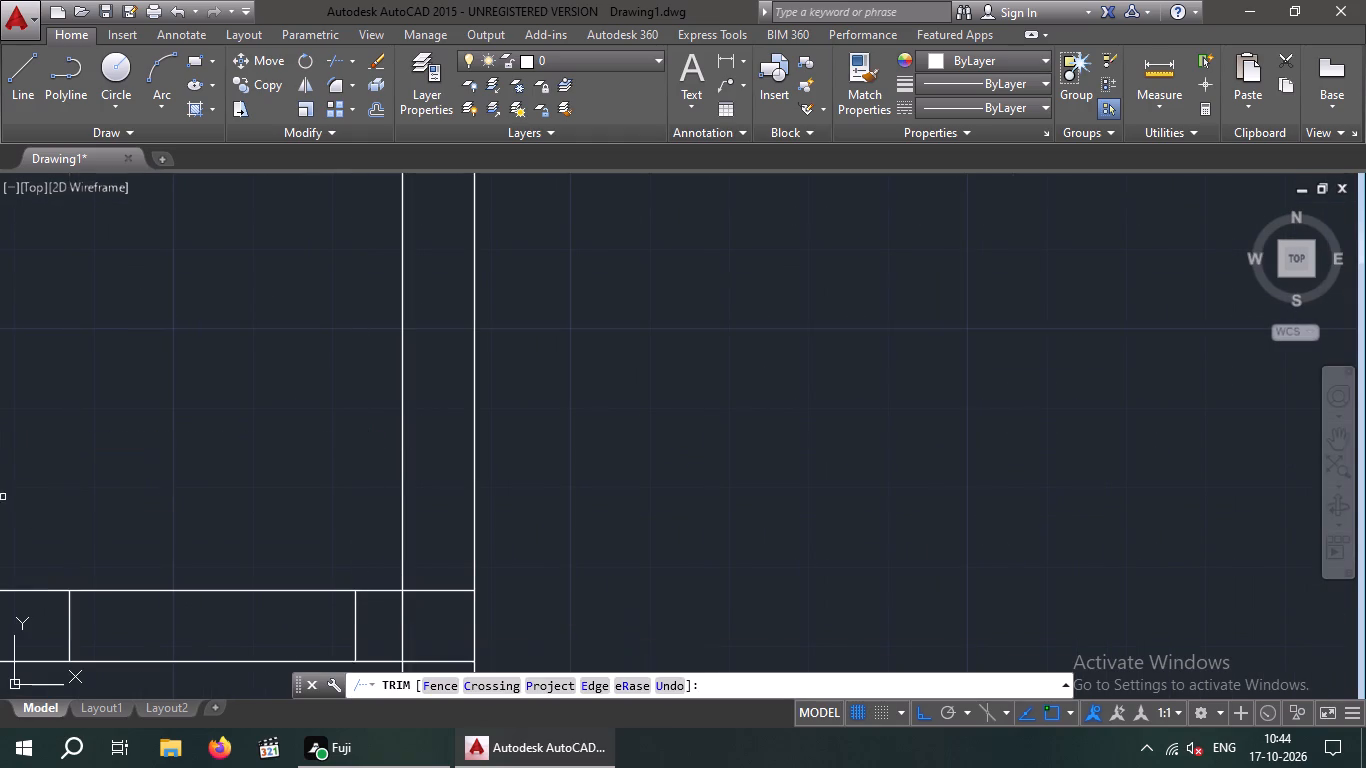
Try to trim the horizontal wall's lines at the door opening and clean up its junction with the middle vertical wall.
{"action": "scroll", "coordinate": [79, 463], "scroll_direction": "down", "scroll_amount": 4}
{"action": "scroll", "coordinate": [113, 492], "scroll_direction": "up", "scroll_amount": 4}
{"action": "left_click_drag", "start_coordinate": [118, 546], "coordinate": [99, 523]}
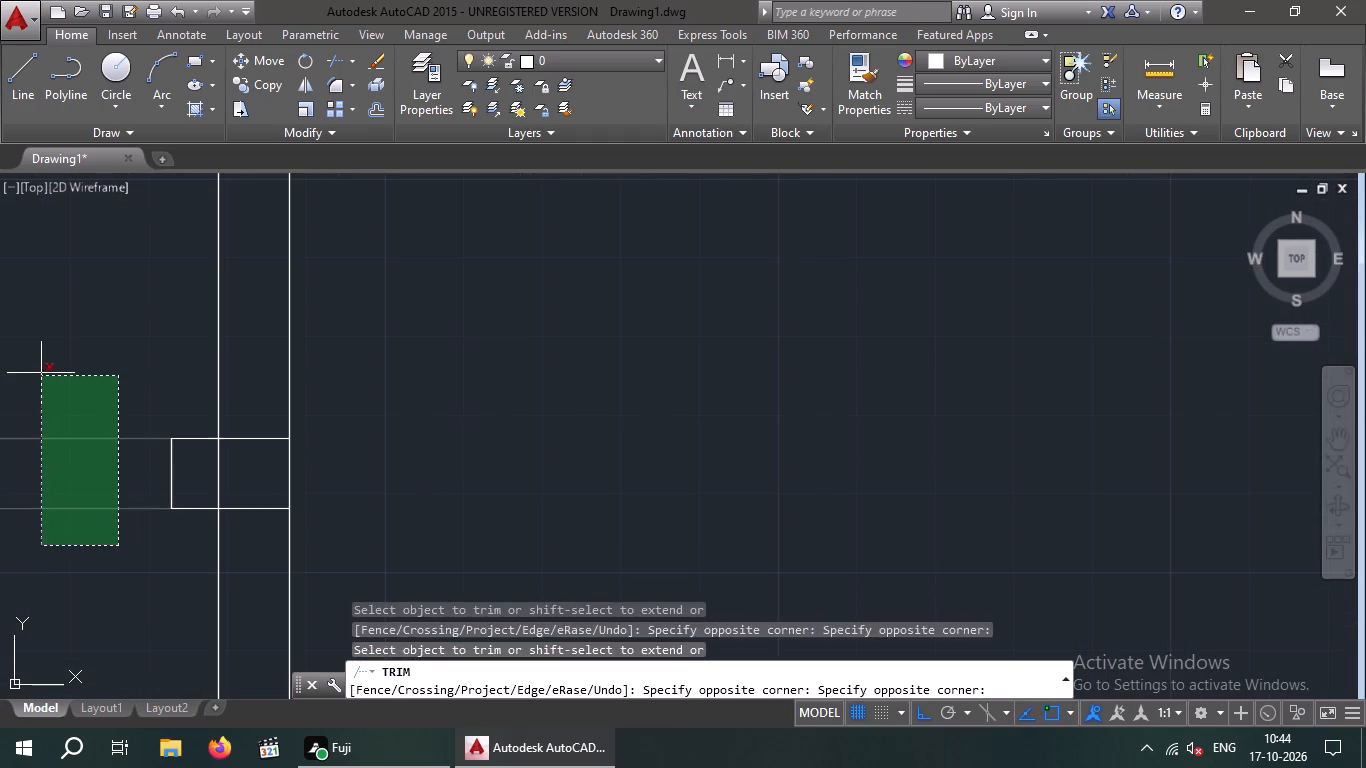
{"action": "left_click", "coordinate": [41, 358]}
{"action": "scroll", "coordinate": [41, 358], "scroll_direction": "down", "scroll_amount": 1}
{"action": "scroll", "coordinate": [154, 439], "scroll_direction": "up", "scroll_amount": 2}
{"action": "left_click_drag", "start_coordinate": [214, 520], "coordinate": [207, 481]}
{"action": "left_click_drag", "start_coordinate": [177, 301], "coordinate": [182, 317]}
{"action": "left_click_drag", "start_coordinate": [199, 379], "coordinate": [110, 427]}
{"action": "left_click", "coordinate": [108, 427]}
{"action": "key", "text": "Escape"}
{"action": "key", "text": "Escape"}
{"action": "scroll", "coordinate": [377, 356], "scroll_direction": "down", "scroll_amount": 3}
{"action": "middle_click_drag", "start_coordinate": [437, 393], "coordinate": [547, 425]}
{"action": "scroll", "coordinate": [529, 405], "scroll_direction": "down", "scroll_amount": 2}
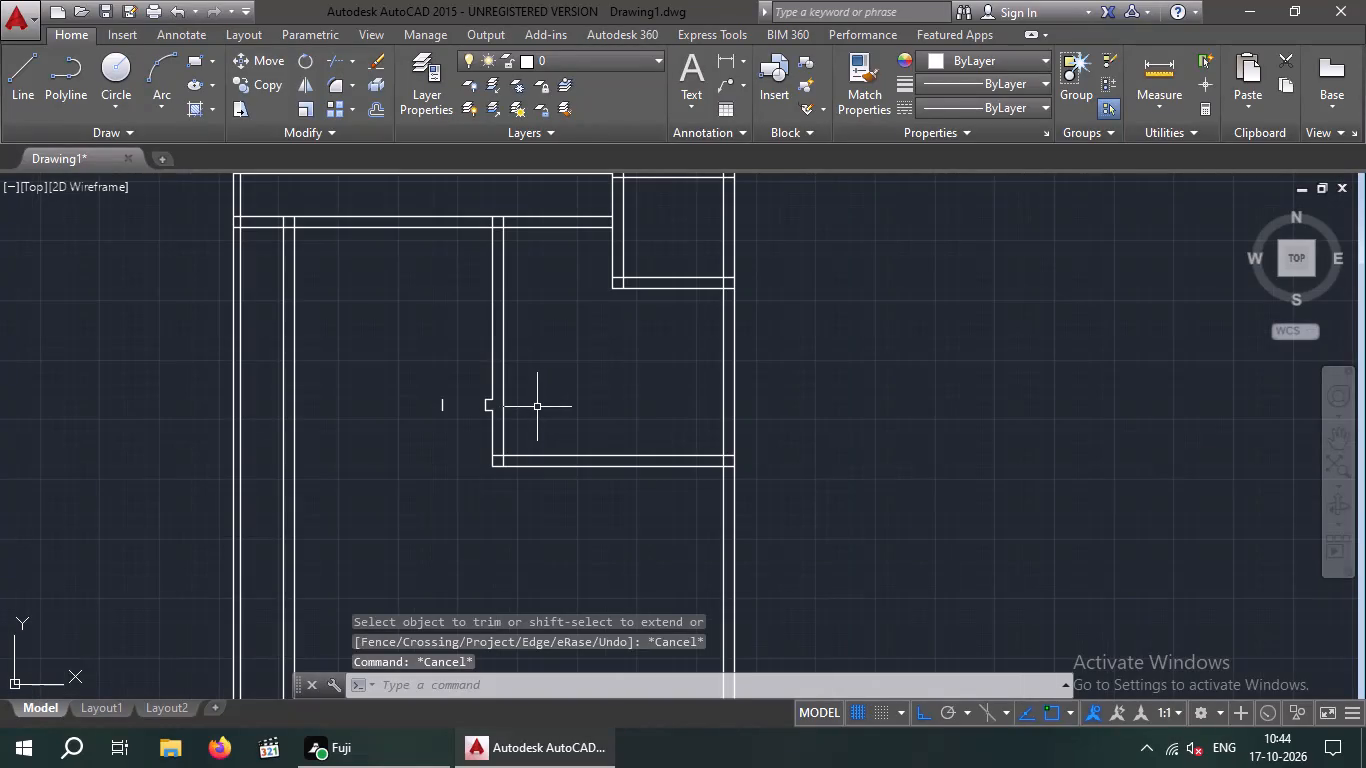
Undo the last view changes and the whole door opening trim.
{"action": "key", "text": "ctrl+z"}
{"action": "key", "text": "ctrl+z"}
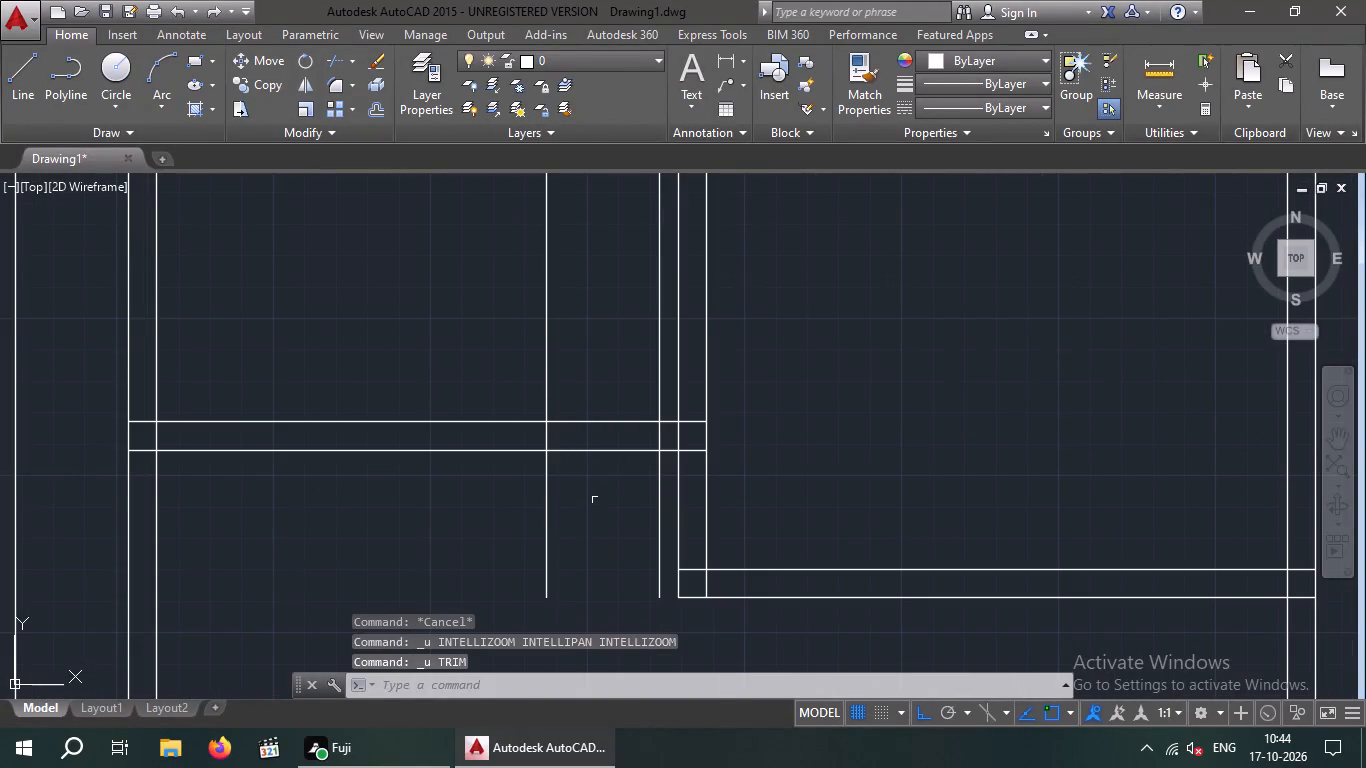
Cut the 3' door opening by trimming the door edge lines below and above the horizontal wall and the wall lines between them.
{"action": "key", "text": "t"}
{"action": "key", "text": "r"}
{"action": "key", "text": "space"}
{"action": "key", "text": "space"}
{"action": "scroll", "coordinate": [622, 520], "scroll_direction": "up", "scroll_amount": 2}
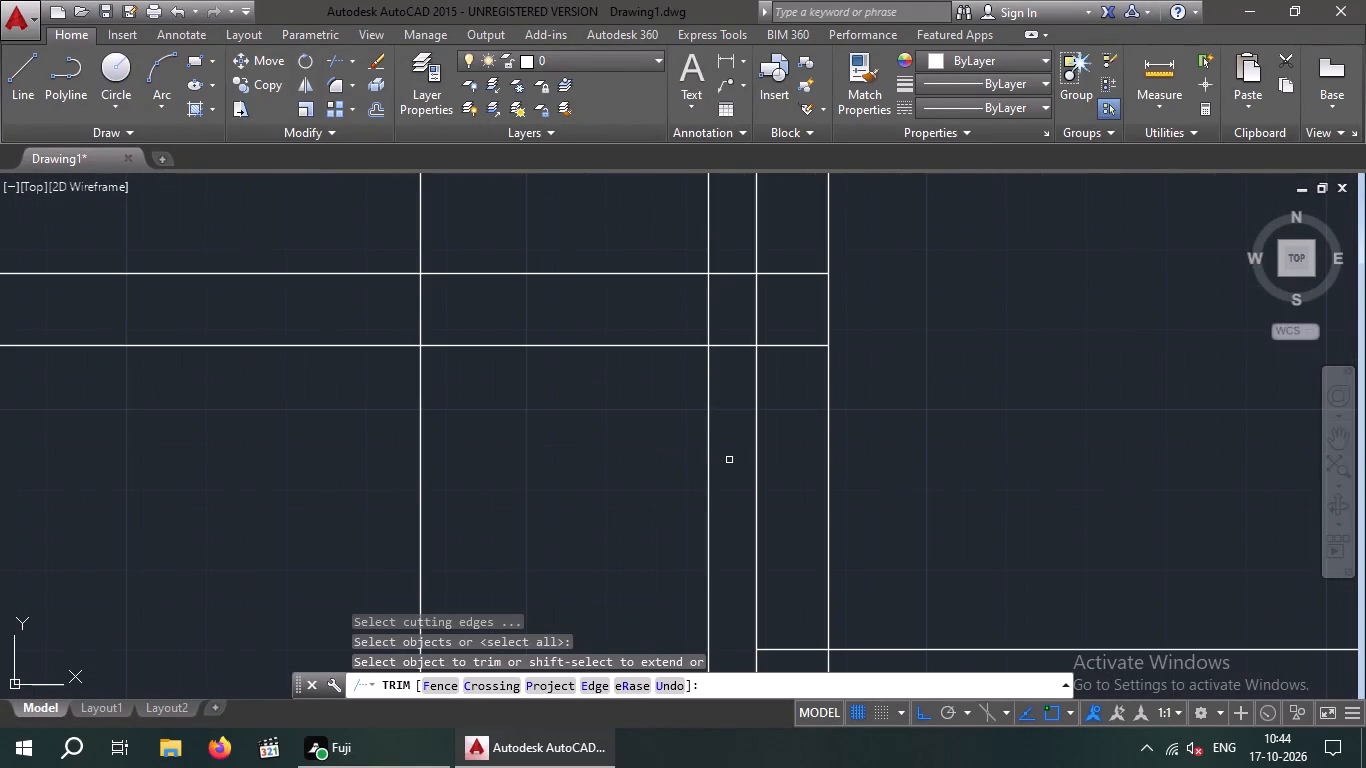
{"action": "left_click_drag", "start_coordinate": [729, 459], "coordinate": [588, 504]}
{"action": "left_click", "coordinate": [393, 517]}
{"action": "scroll", "coordinate": [449, 475], "scroll_direction": "down", "scroll_amount": 1}
{"action": "middle_click_drag", "start_coordinate": [449, 475], "coordinate": [449, 536]}
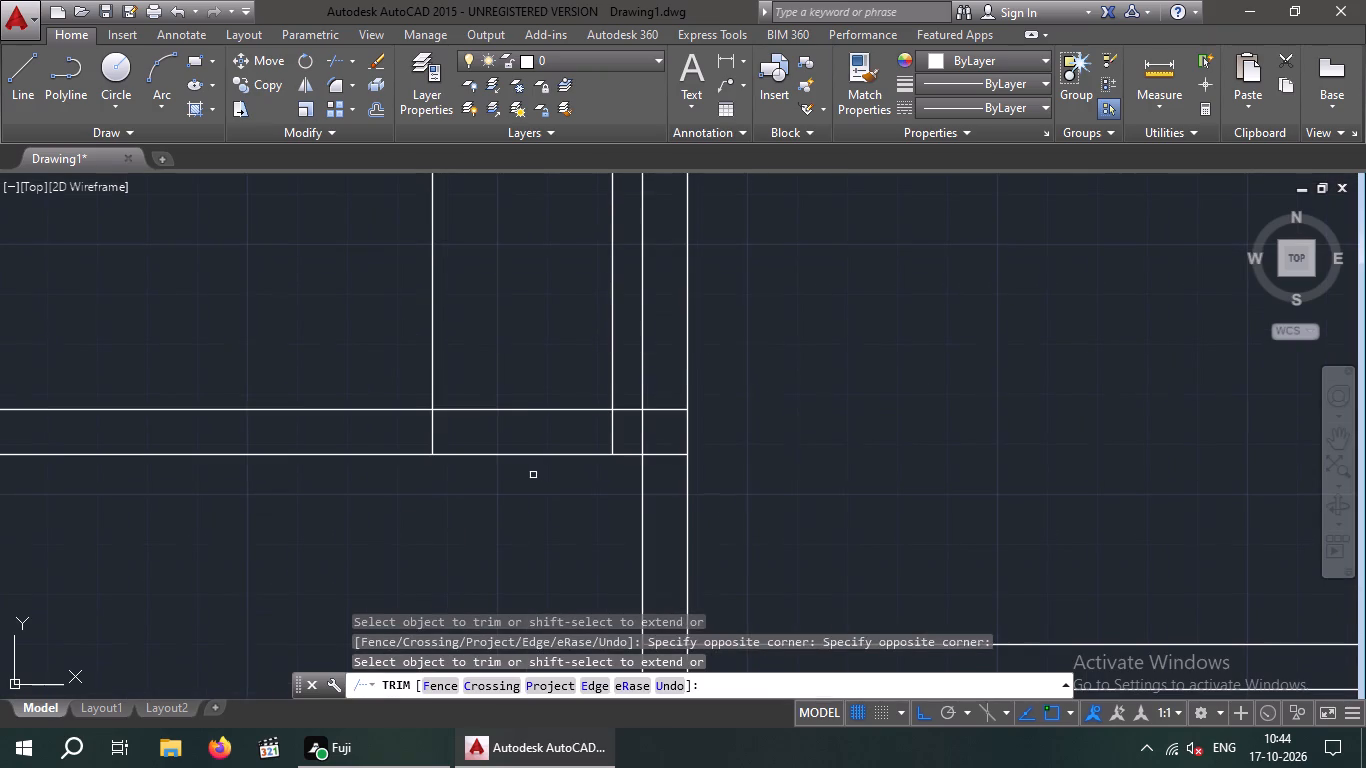
{"action": "left_click_drag", "start_coordinate": [530, 501], "coordinate": [481, 463]}
{"action": "left_click", "coordinate": [477, 374]}
{"action": "left_click_drag", "start_coordinate": [619, 360], "coordinate": [520, 389]}
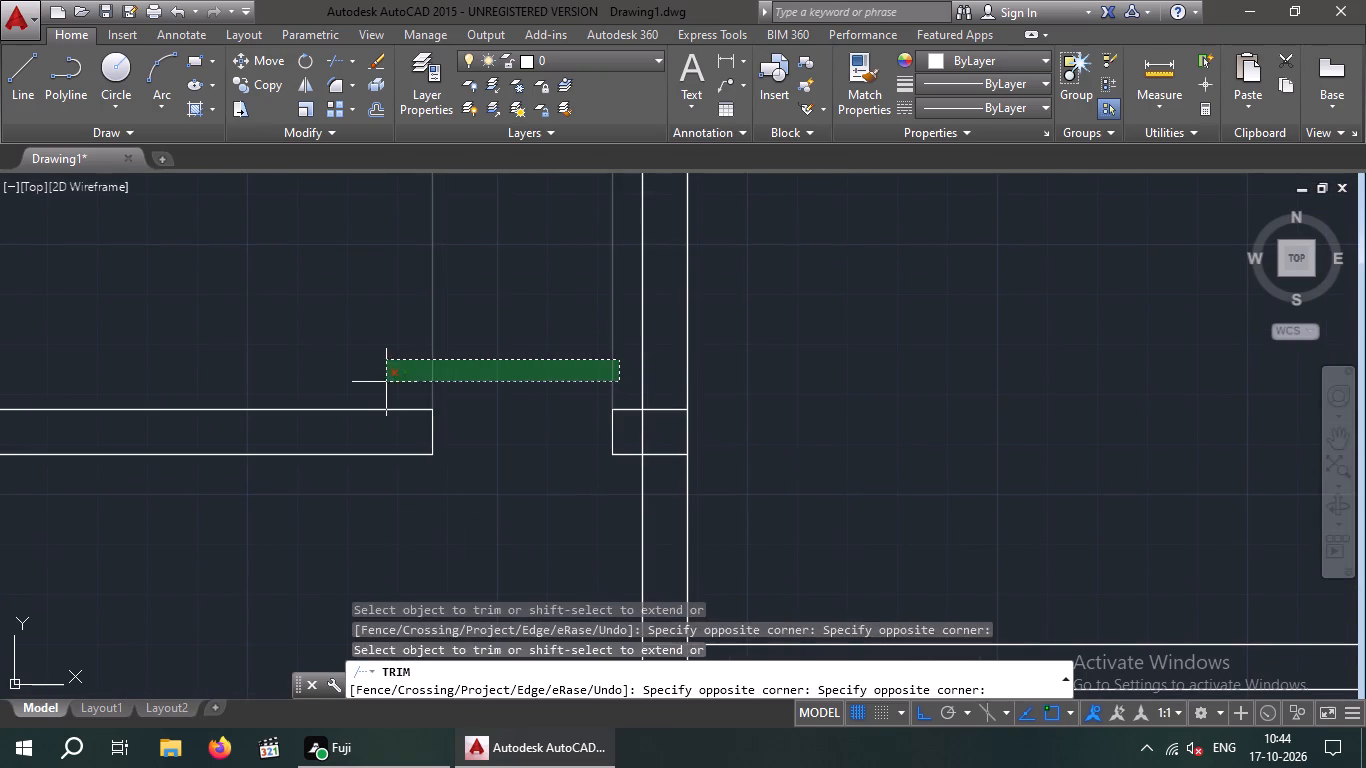
{"action": "left_click", "coordinate": [379, 382]}
Trim the horizontal wall's lines inside the middle vertical wall and the vertical wall's left line across the 6" door stub.
{"action": "scroll", "coordinate": [660, 450], "scroll_direction": "up", "scroll_amount": 4}
{"action": "left_click_drag", "start_coordinate": [673, 526], "coordinate": [648, 462]}
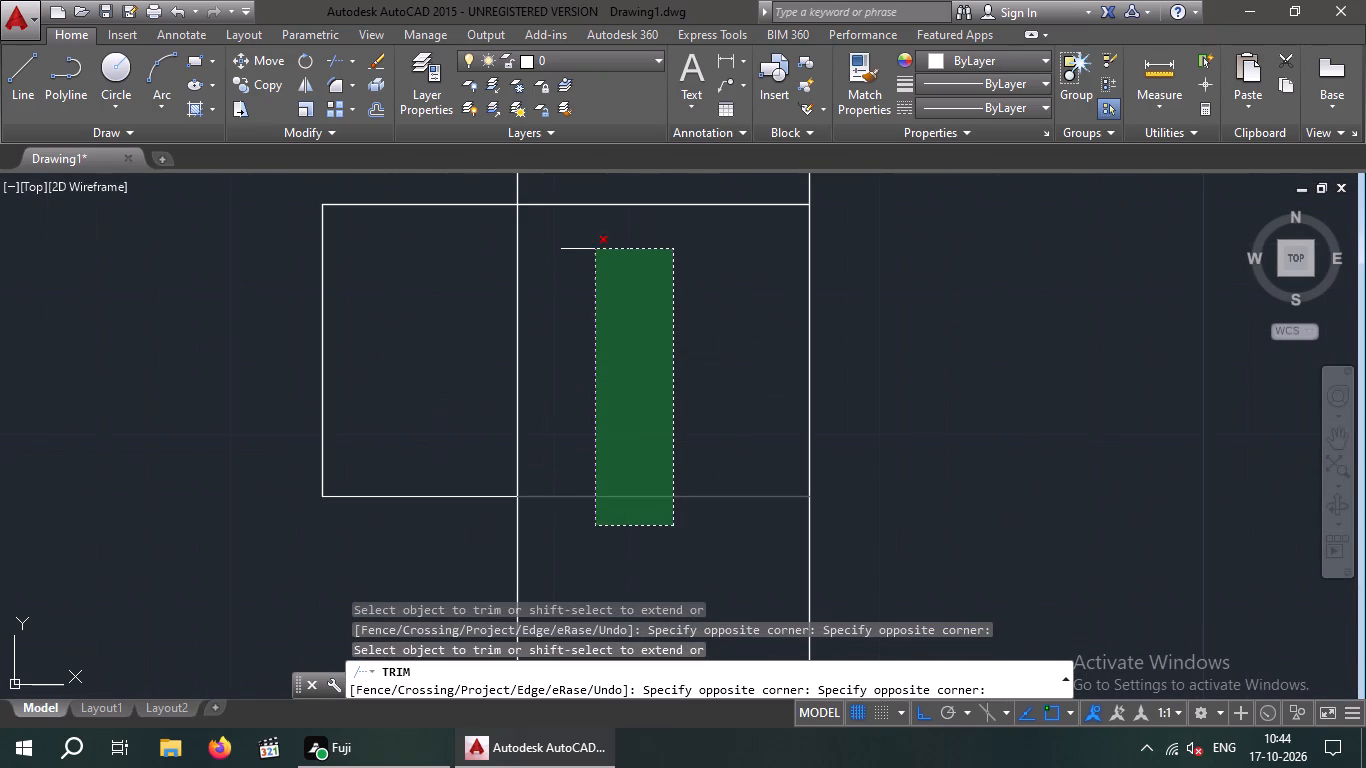
{"action": "left_click", "coordinate": [600, 196]}
{"action": "left_click_drag", "start_coordinate": [620, 259], "coordinate": [484, 359]}
{"action": "left_click", "coordinate": [464, 367]}
{"action": "scroll", "coordinate": [486, 364], "scroll_direction": "down", "scroll_amount": 5}
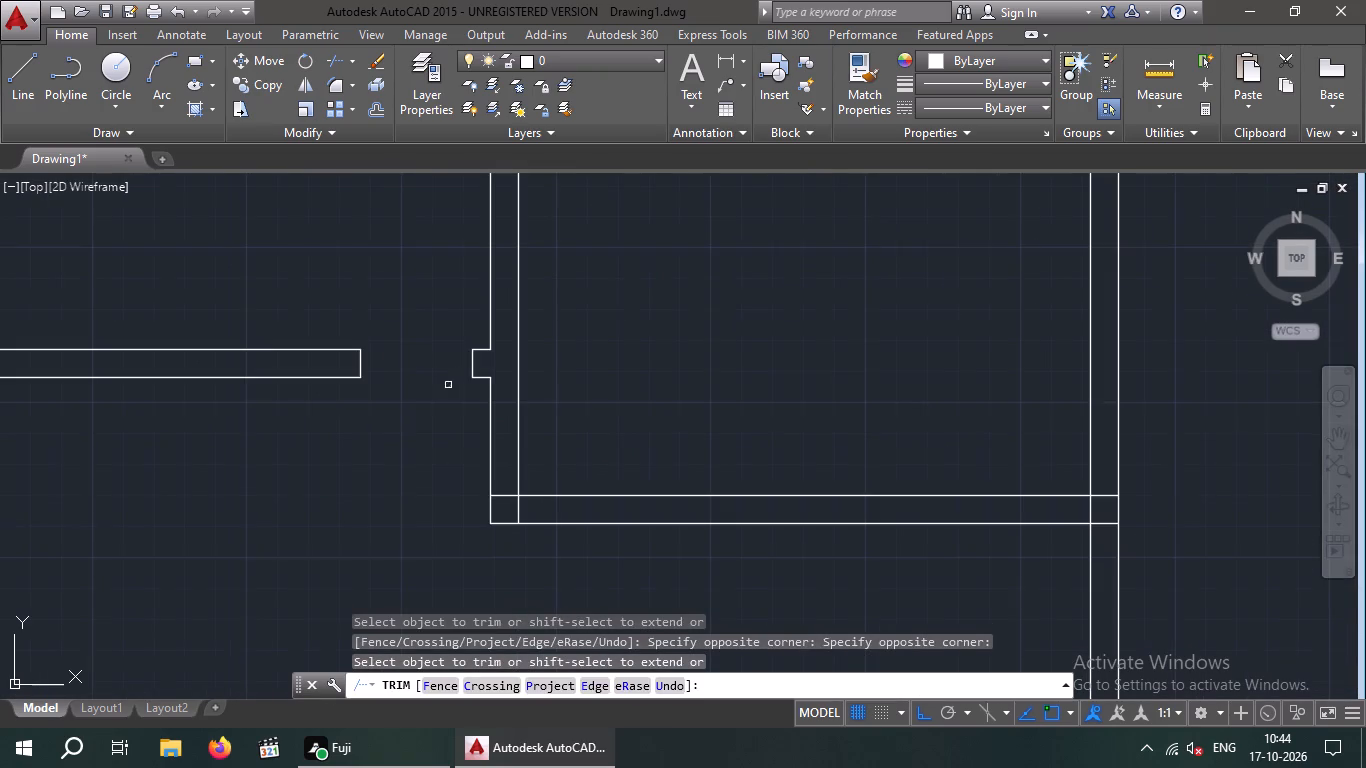
{"action": "scroll", "coordinate": [347, 420], "scroll_direction": "down", "scroll_amount": 2}
{"action": "middle_click_drag", "start_coordinate": [352, 427], "coordinate": [384, 448]}
{"action": "key", "text": "Escape"}
{"action": "key", "text": "Escape"}
{"action": "key", "text": "Escape"}
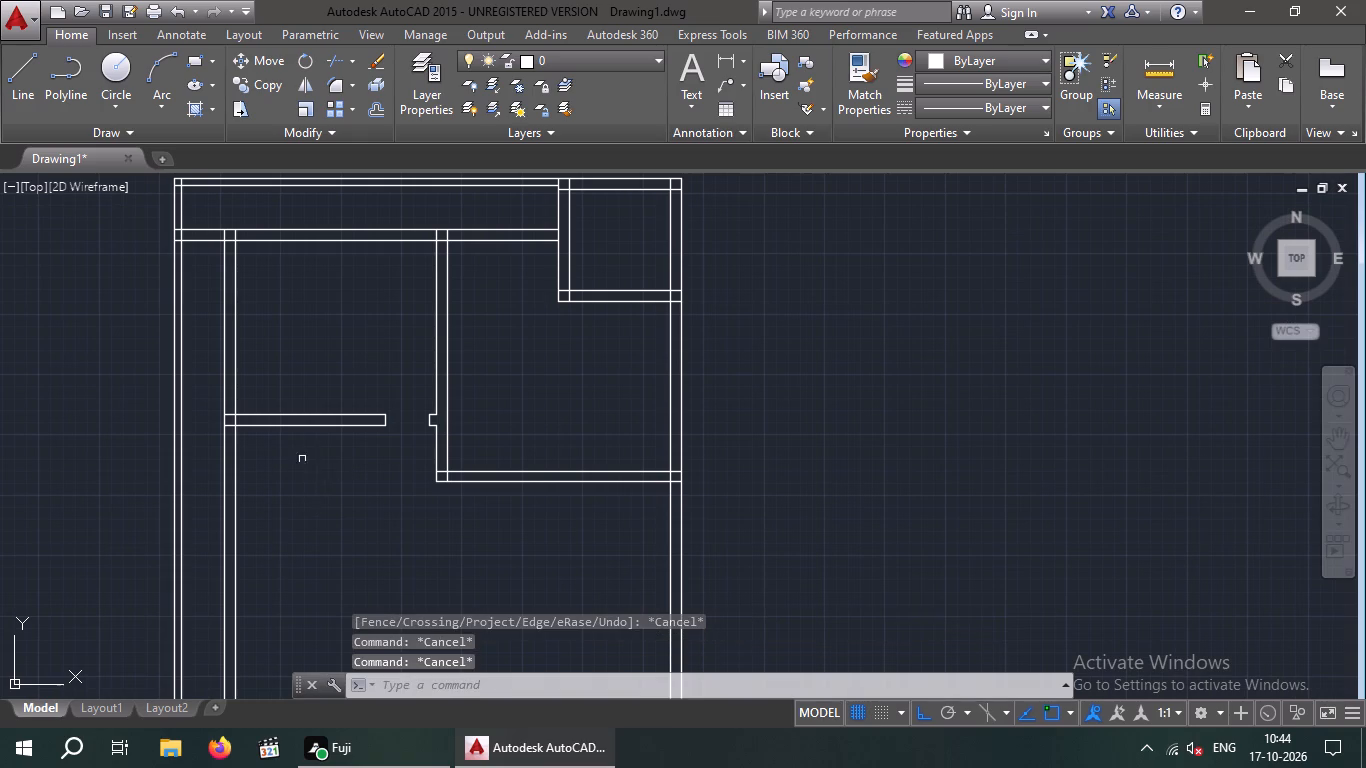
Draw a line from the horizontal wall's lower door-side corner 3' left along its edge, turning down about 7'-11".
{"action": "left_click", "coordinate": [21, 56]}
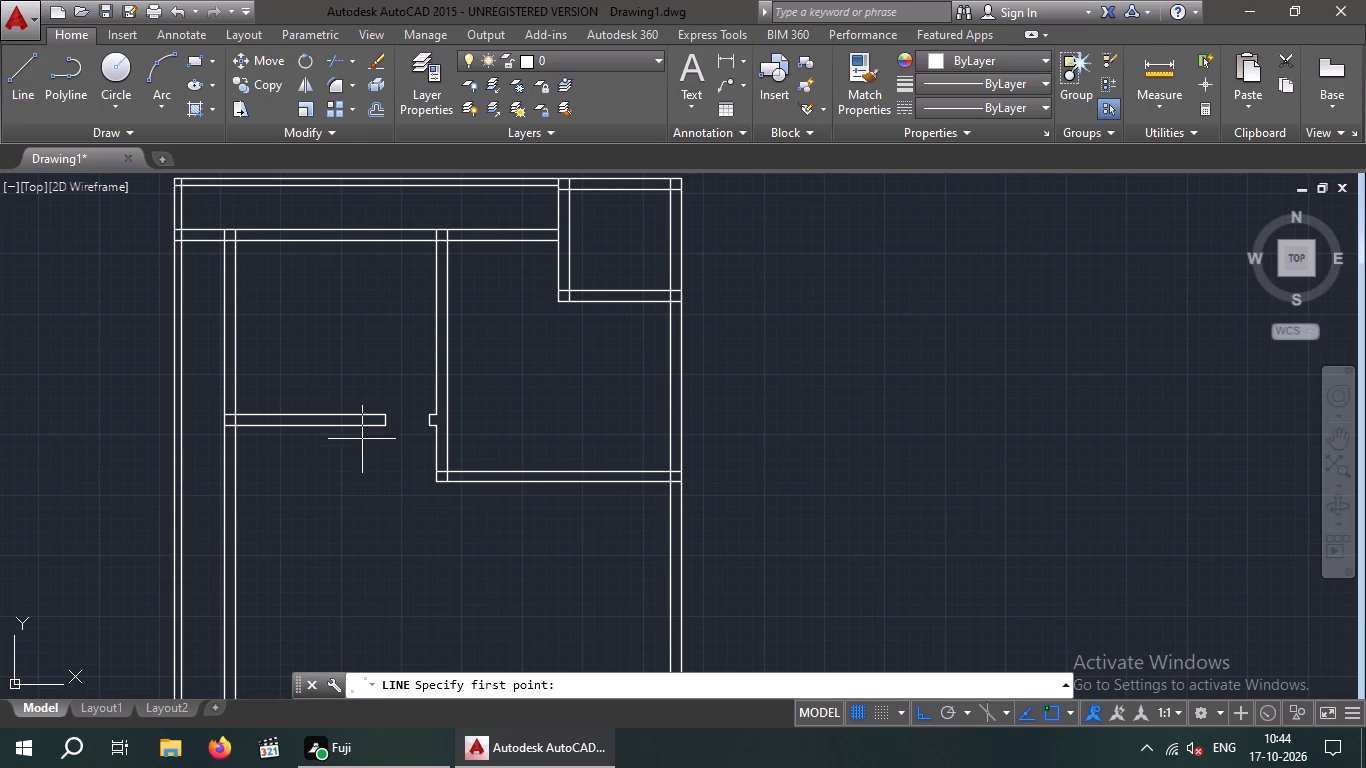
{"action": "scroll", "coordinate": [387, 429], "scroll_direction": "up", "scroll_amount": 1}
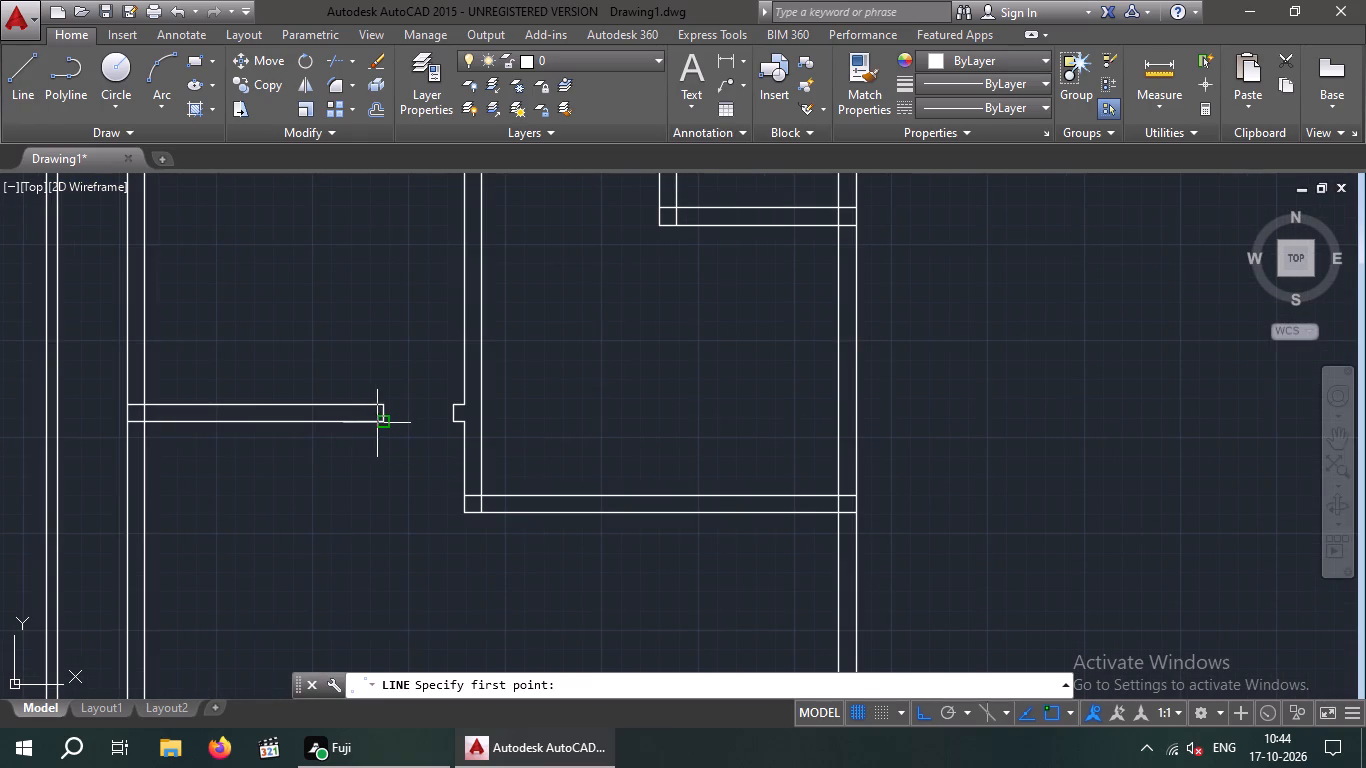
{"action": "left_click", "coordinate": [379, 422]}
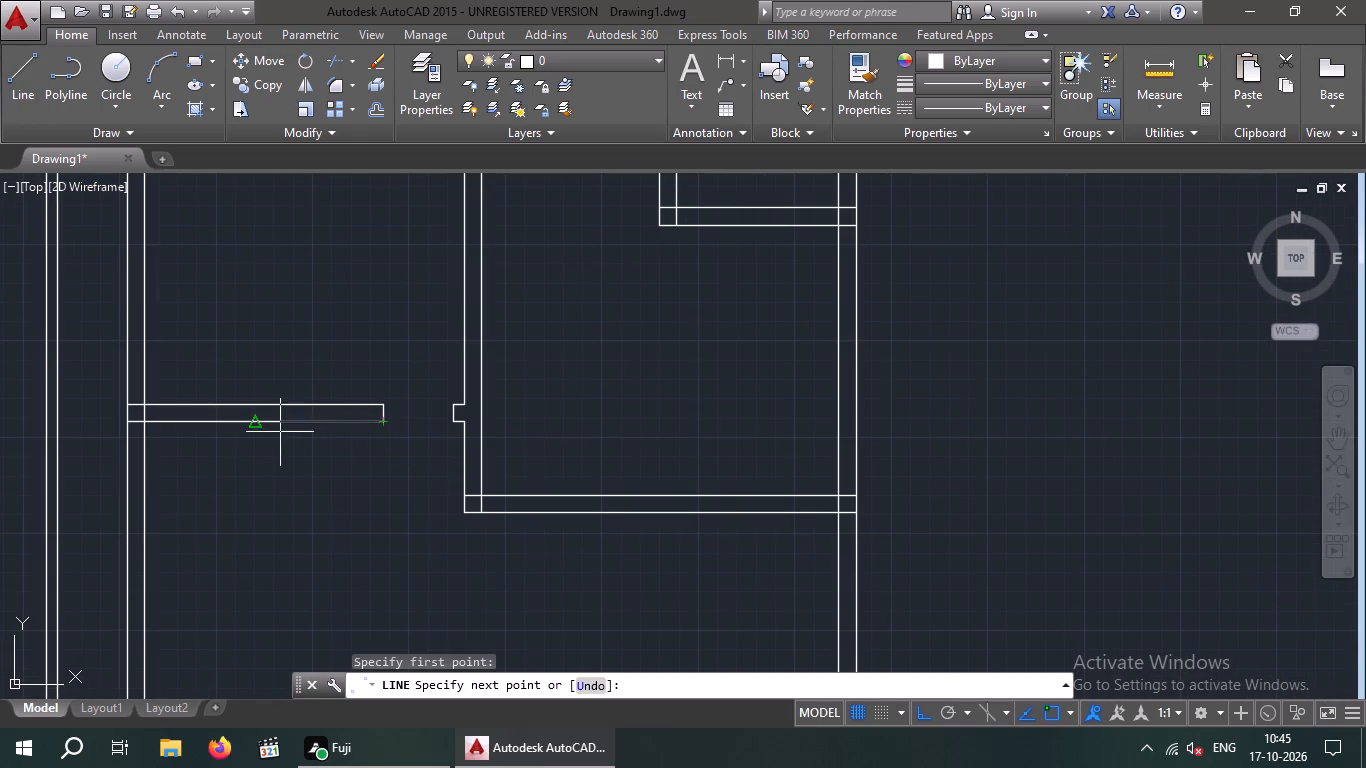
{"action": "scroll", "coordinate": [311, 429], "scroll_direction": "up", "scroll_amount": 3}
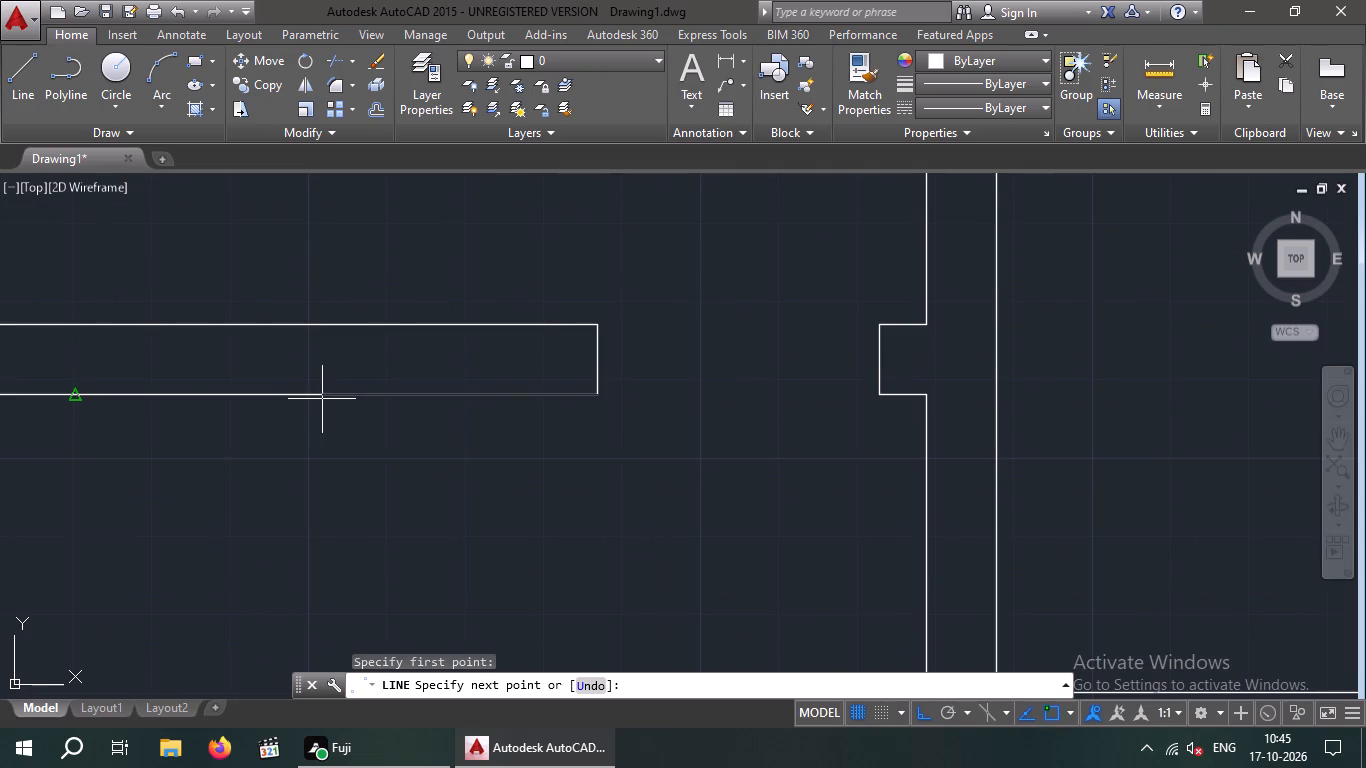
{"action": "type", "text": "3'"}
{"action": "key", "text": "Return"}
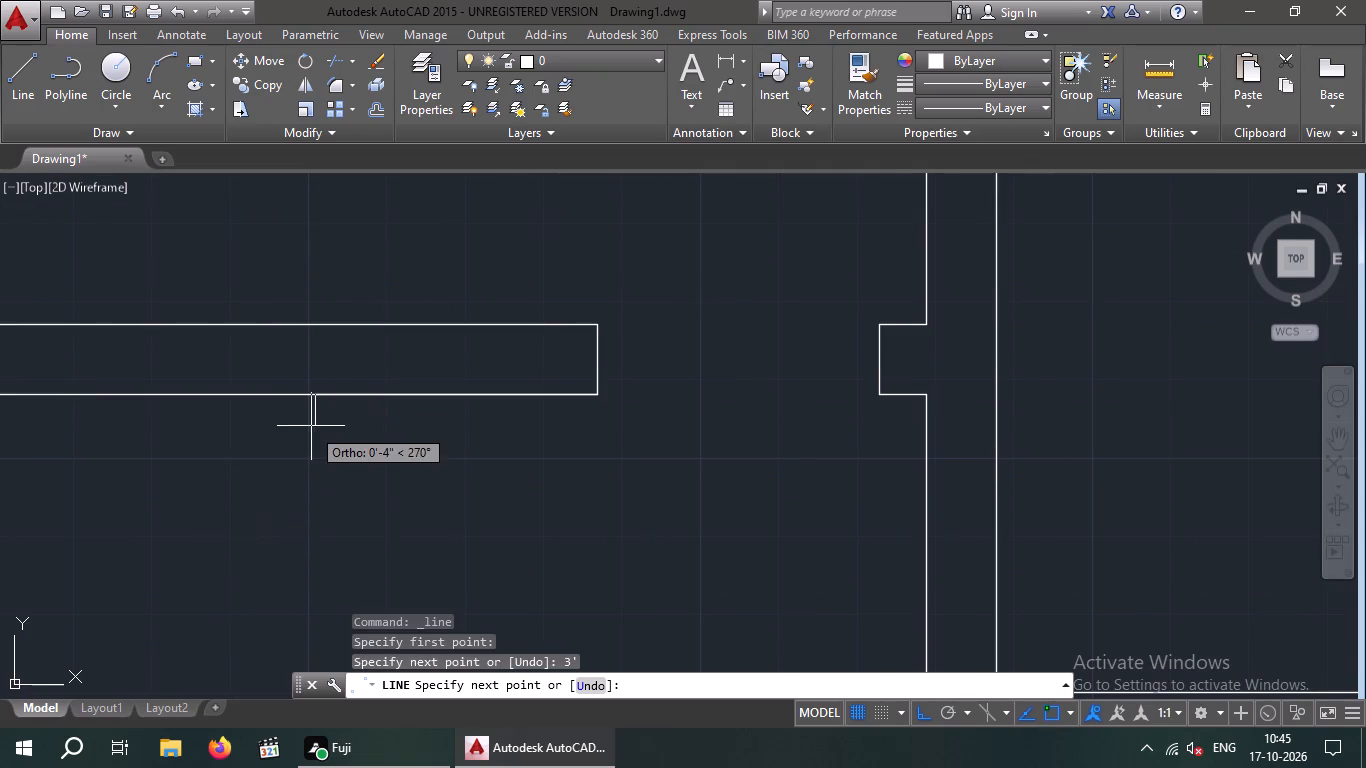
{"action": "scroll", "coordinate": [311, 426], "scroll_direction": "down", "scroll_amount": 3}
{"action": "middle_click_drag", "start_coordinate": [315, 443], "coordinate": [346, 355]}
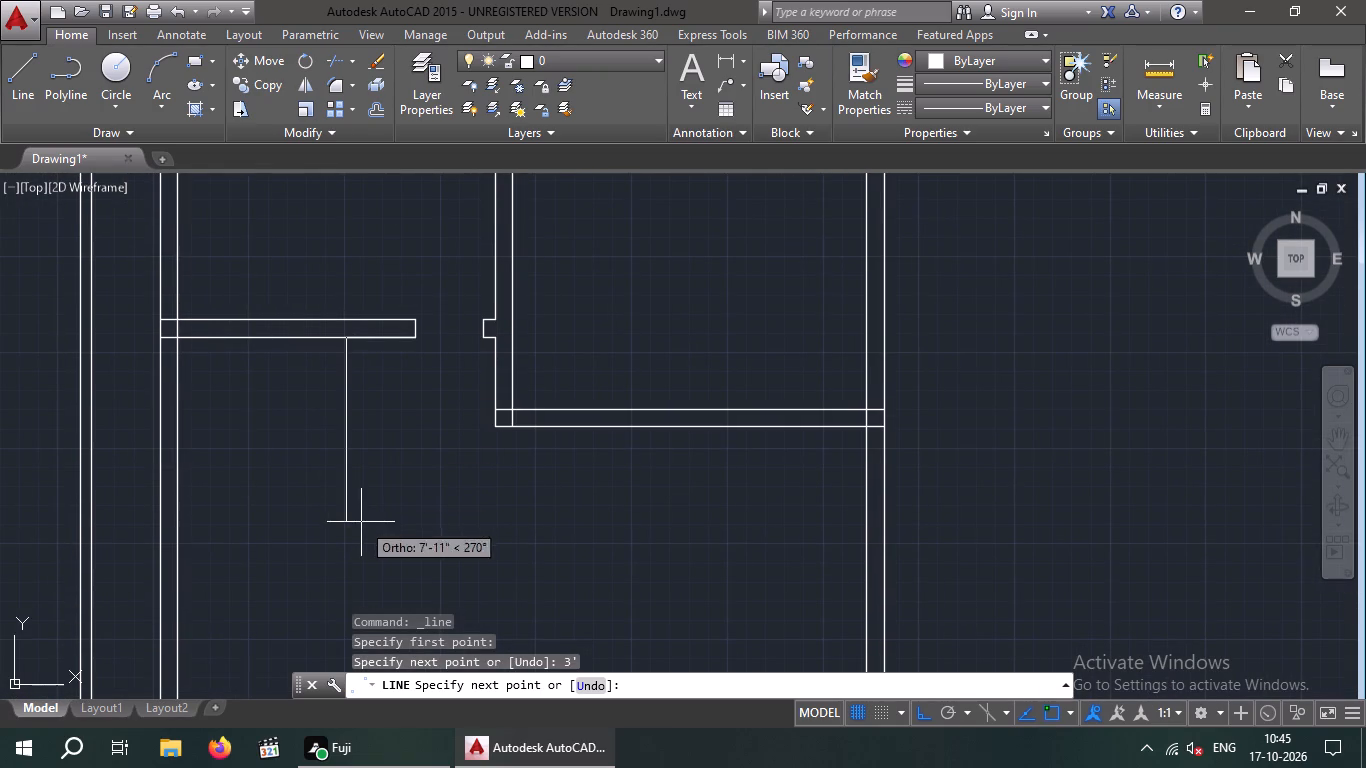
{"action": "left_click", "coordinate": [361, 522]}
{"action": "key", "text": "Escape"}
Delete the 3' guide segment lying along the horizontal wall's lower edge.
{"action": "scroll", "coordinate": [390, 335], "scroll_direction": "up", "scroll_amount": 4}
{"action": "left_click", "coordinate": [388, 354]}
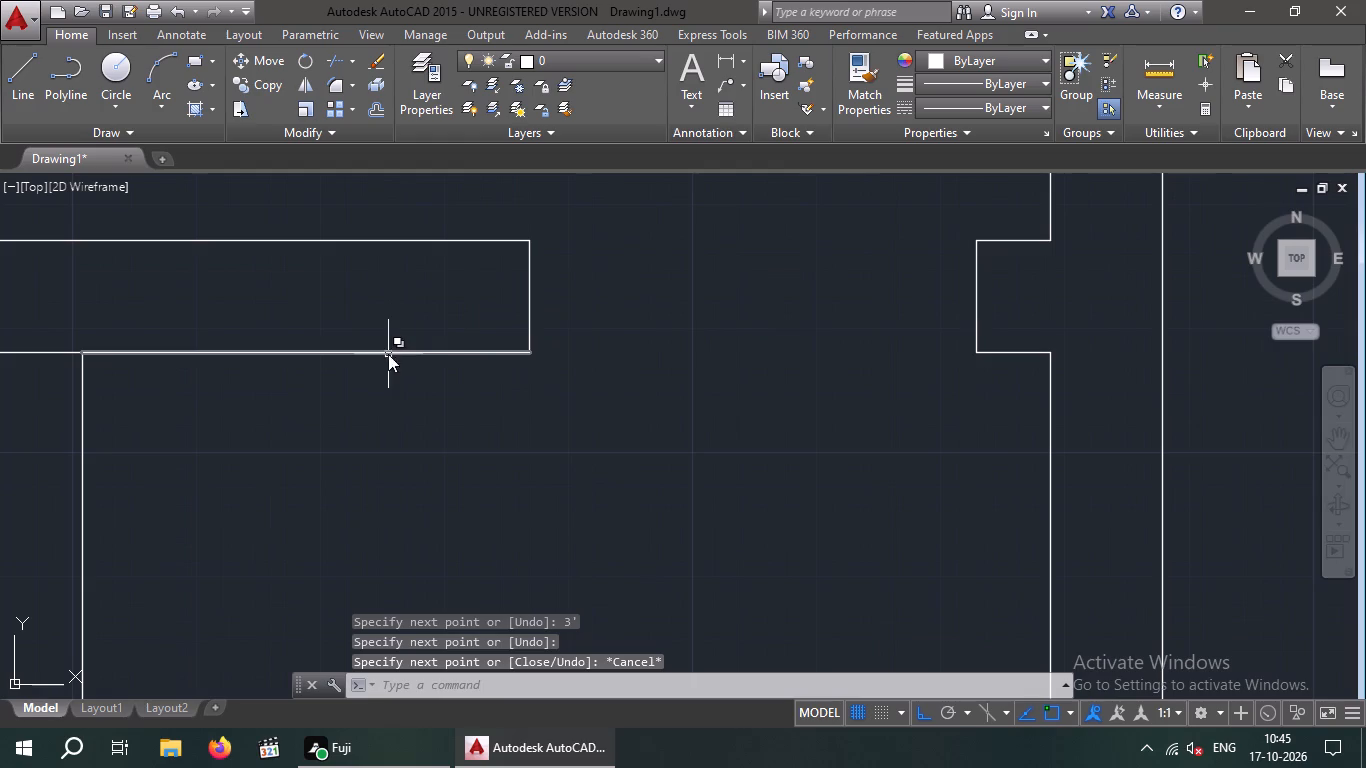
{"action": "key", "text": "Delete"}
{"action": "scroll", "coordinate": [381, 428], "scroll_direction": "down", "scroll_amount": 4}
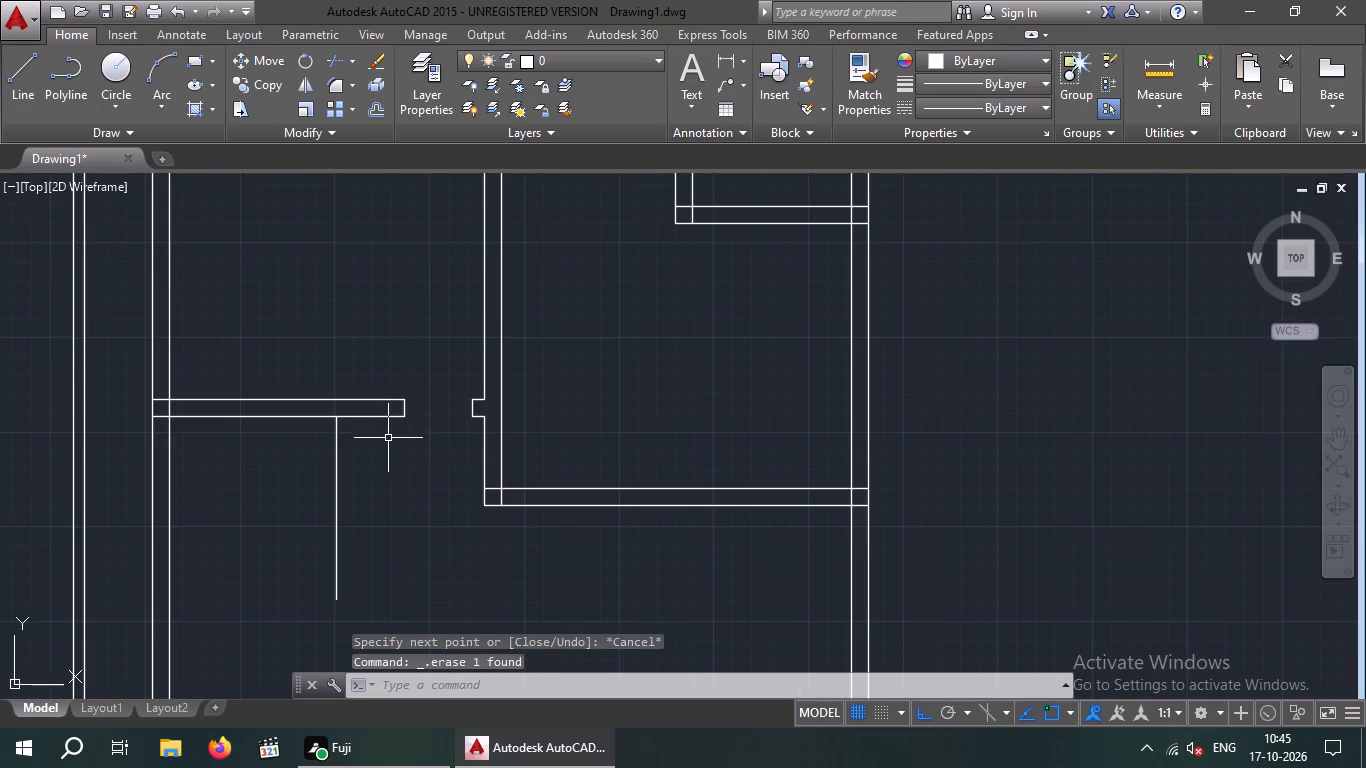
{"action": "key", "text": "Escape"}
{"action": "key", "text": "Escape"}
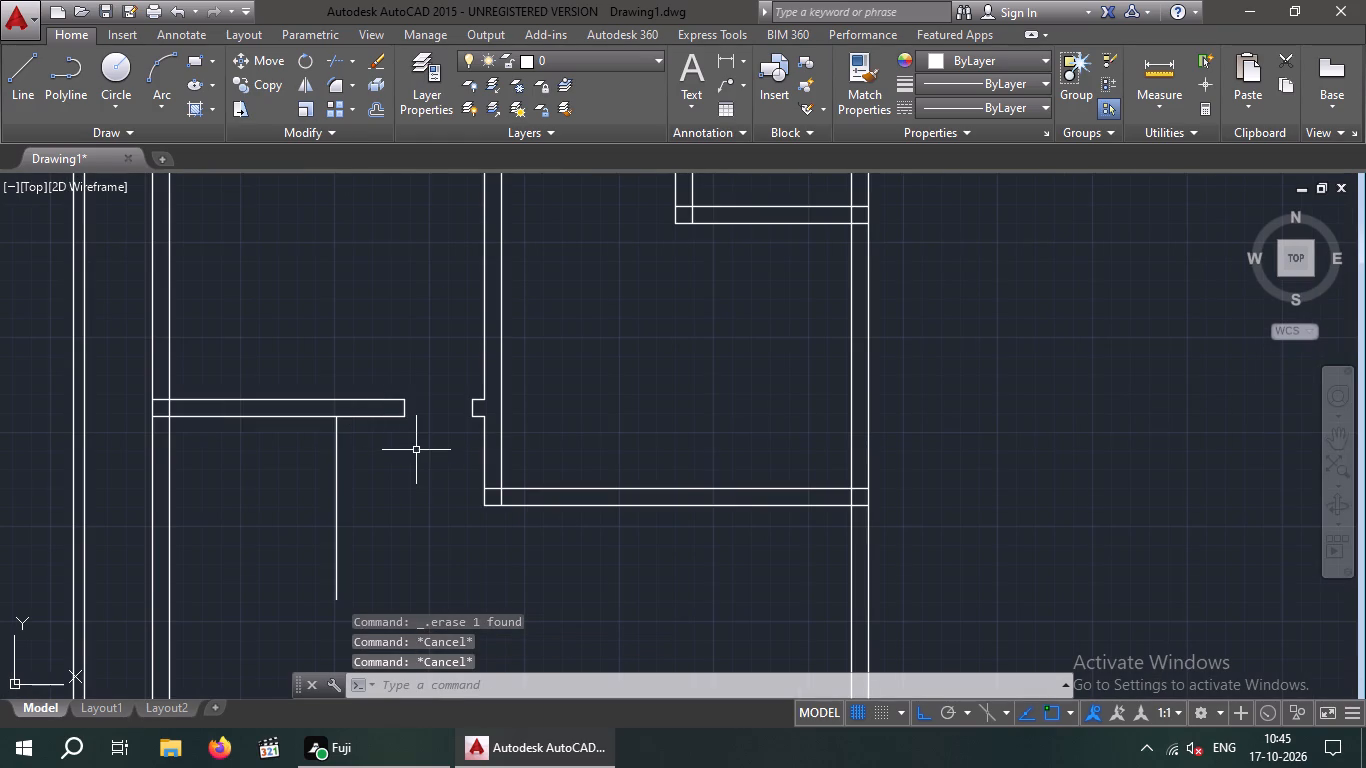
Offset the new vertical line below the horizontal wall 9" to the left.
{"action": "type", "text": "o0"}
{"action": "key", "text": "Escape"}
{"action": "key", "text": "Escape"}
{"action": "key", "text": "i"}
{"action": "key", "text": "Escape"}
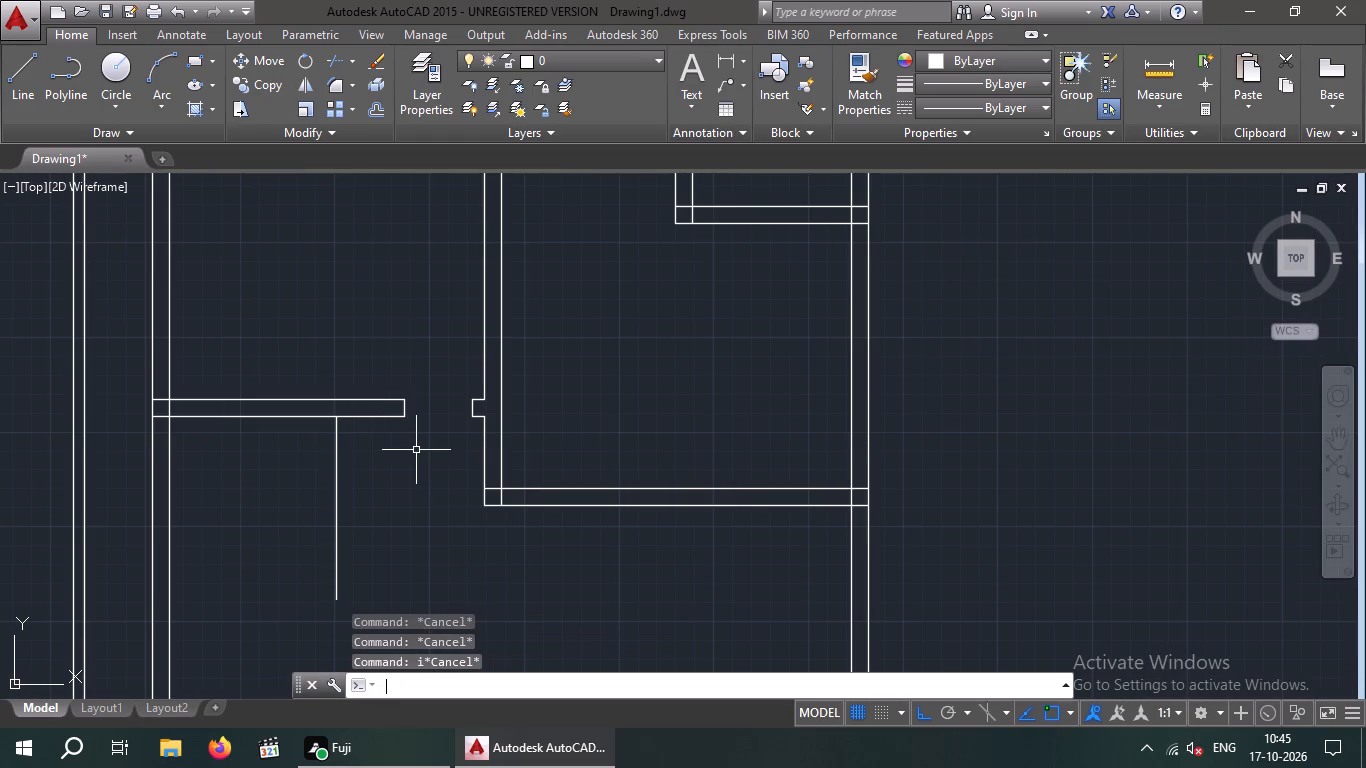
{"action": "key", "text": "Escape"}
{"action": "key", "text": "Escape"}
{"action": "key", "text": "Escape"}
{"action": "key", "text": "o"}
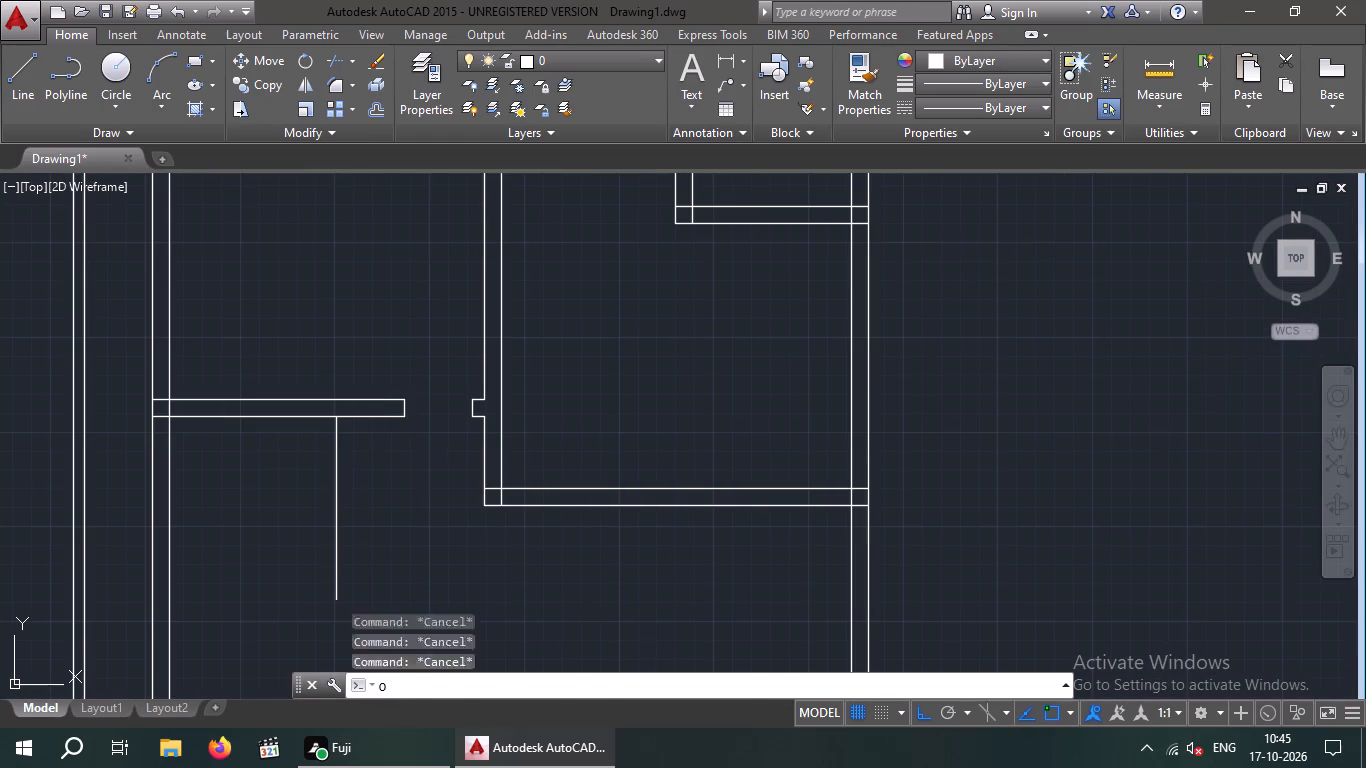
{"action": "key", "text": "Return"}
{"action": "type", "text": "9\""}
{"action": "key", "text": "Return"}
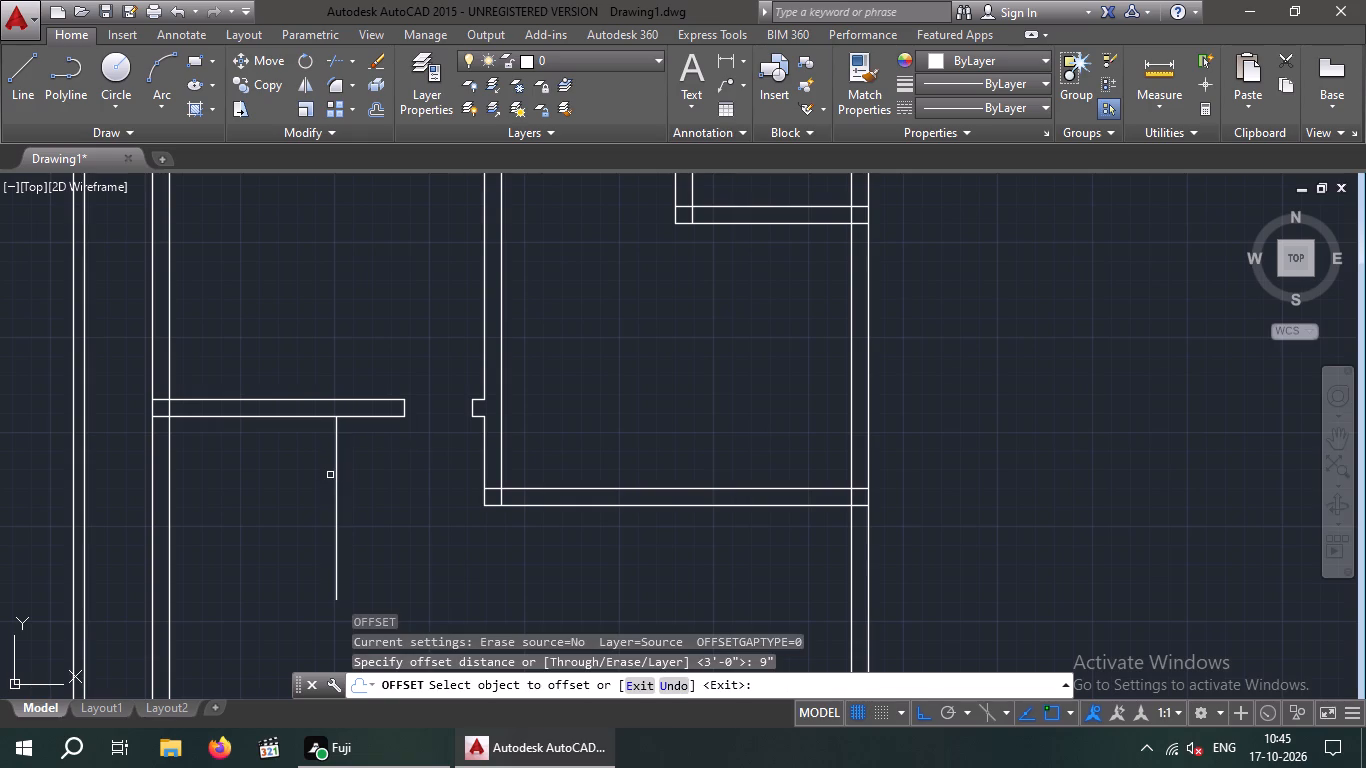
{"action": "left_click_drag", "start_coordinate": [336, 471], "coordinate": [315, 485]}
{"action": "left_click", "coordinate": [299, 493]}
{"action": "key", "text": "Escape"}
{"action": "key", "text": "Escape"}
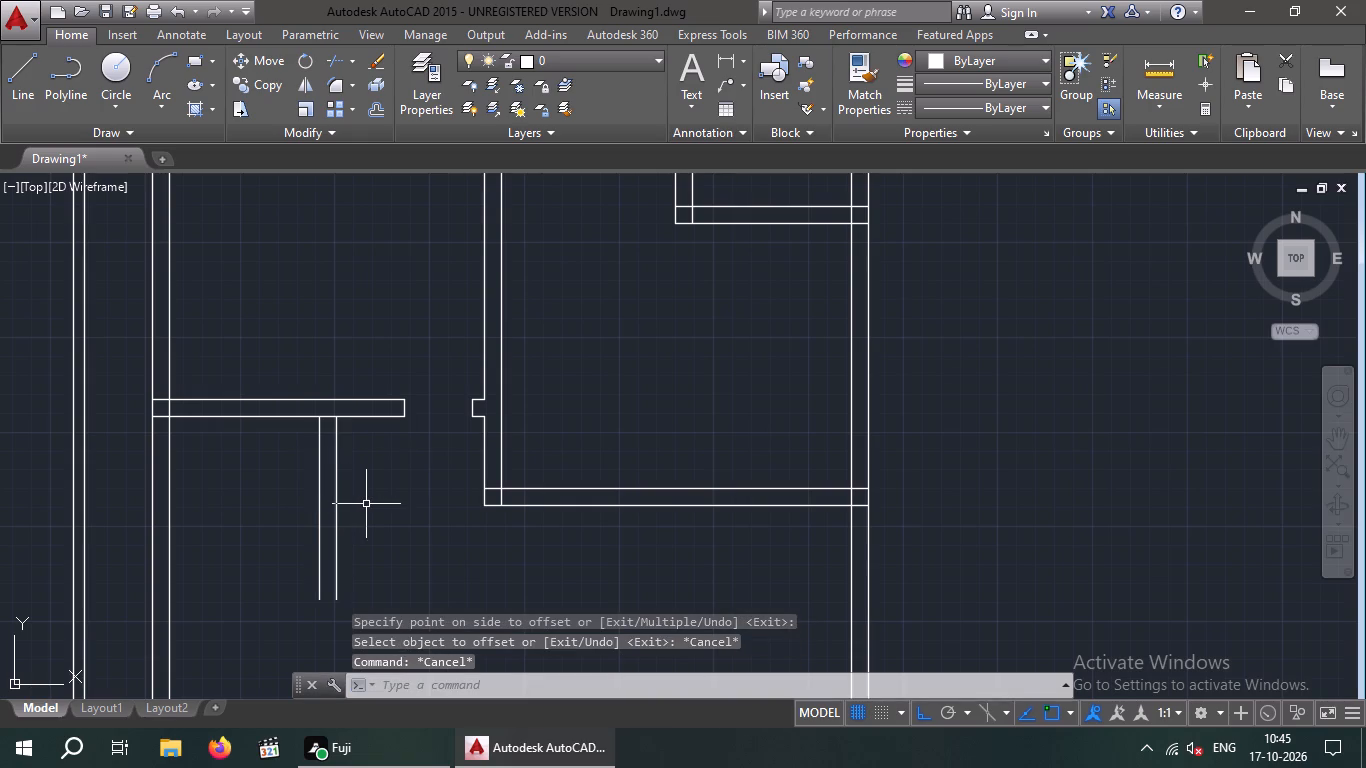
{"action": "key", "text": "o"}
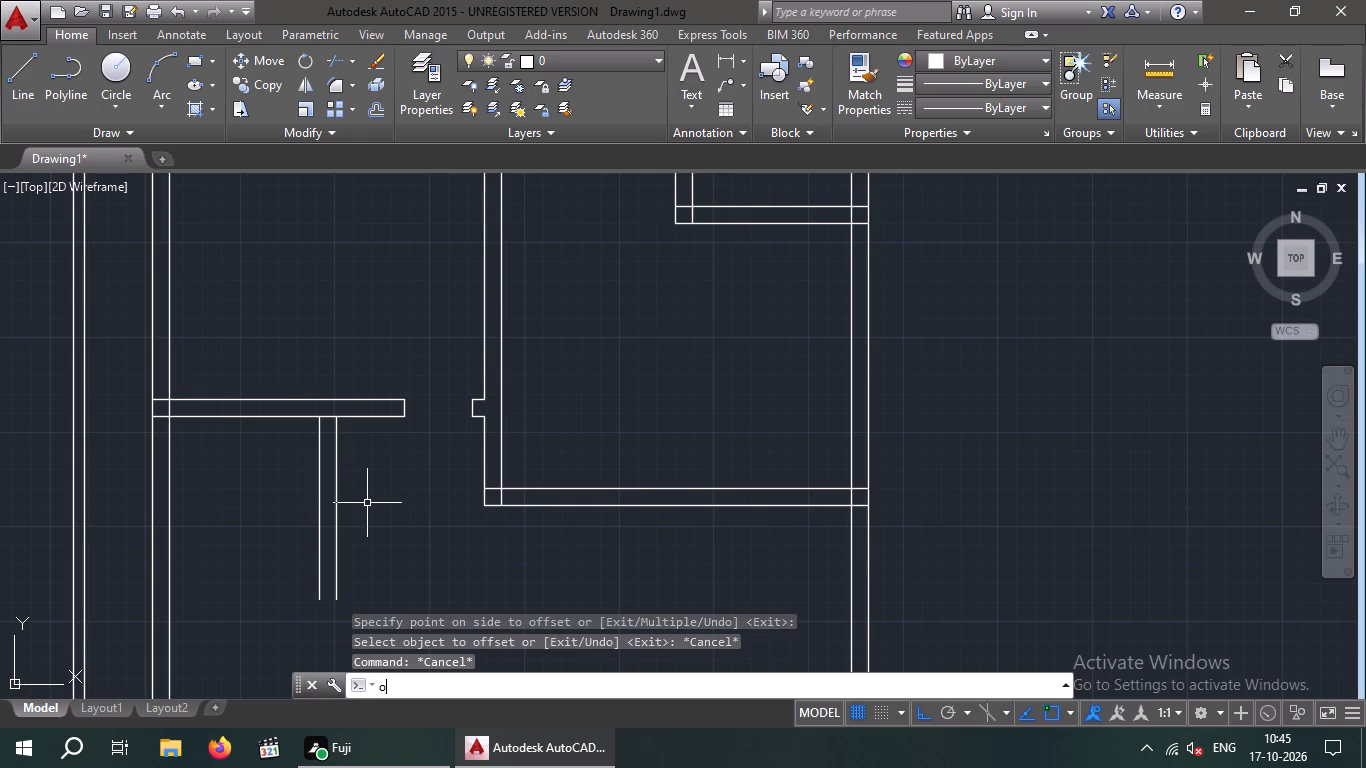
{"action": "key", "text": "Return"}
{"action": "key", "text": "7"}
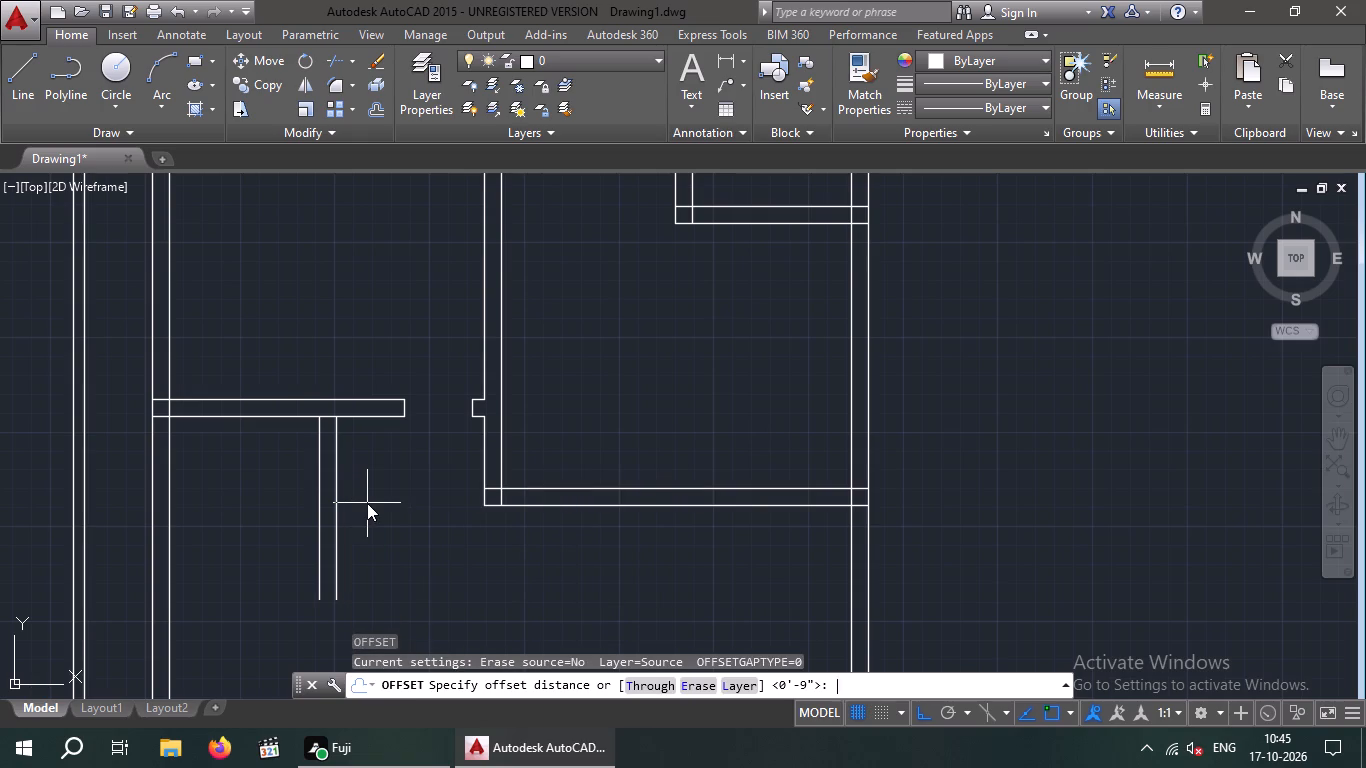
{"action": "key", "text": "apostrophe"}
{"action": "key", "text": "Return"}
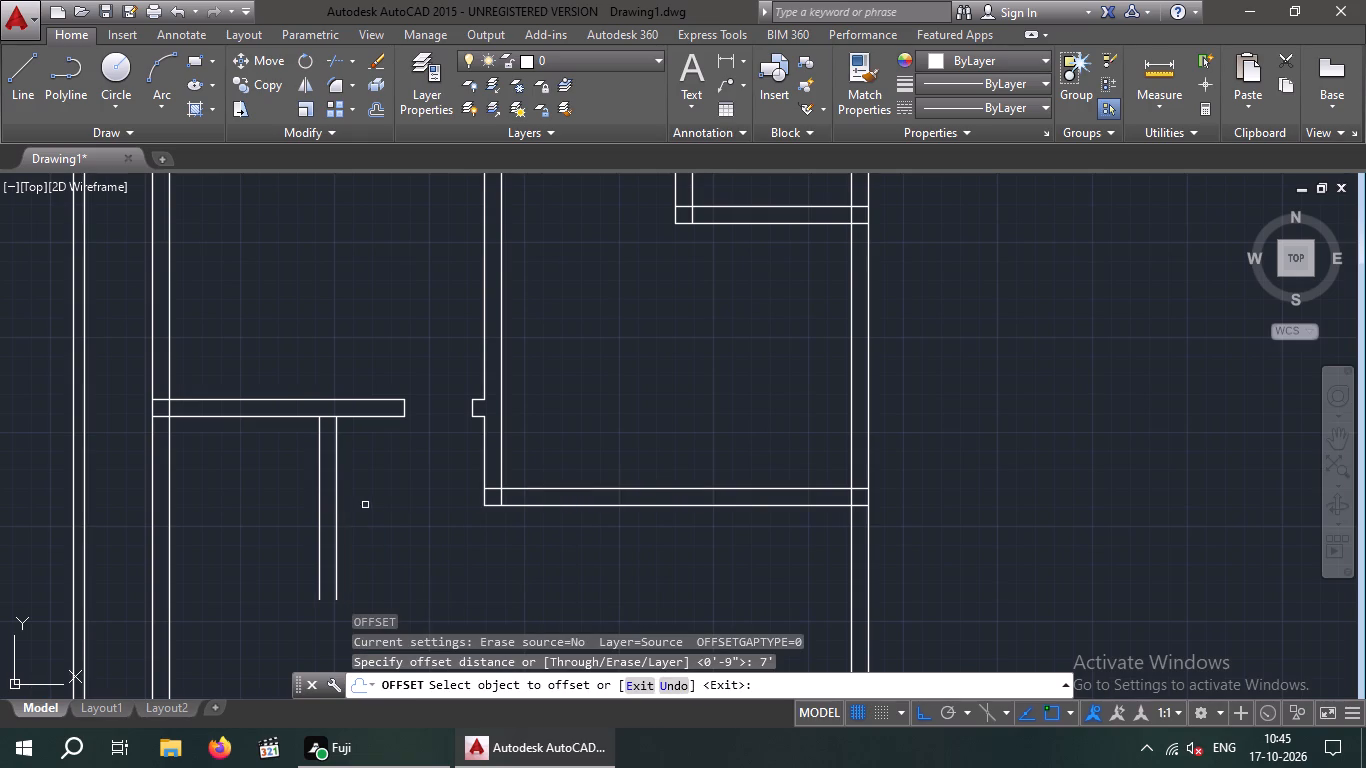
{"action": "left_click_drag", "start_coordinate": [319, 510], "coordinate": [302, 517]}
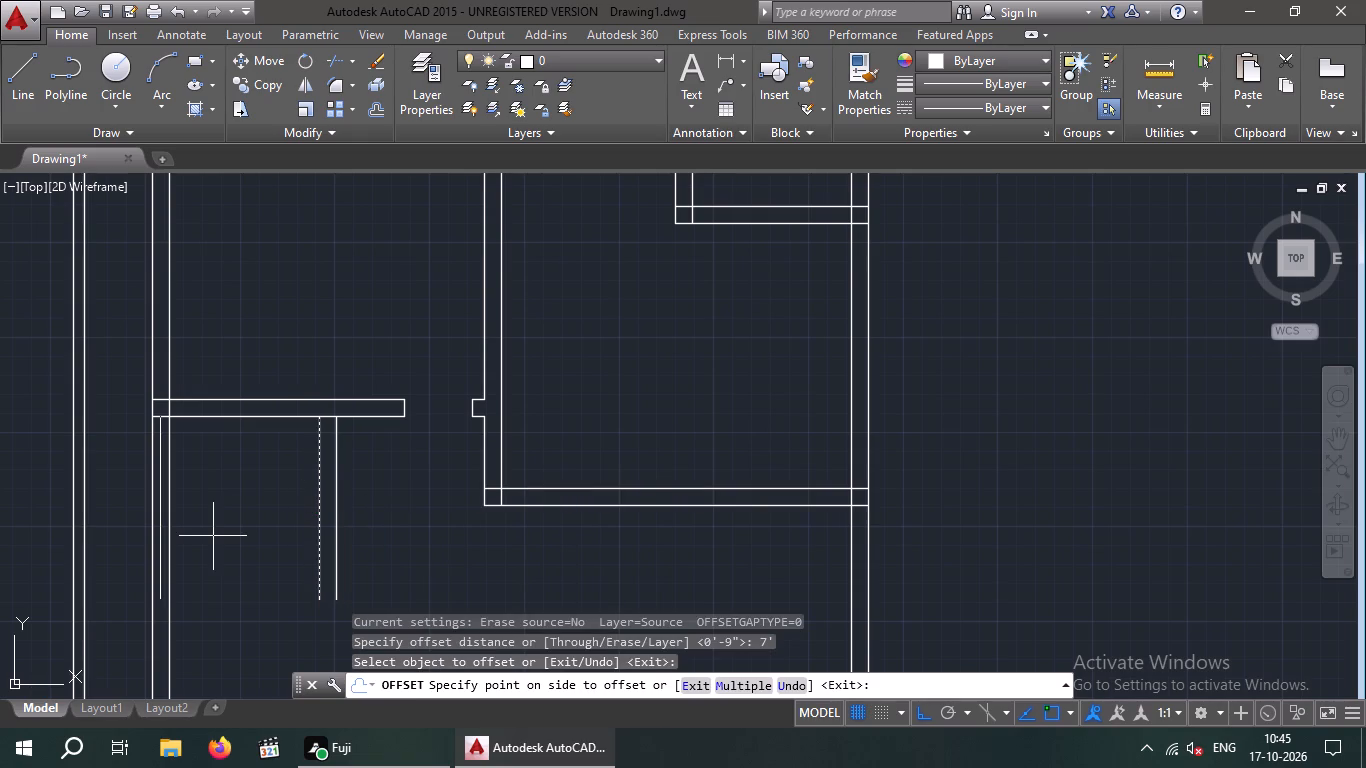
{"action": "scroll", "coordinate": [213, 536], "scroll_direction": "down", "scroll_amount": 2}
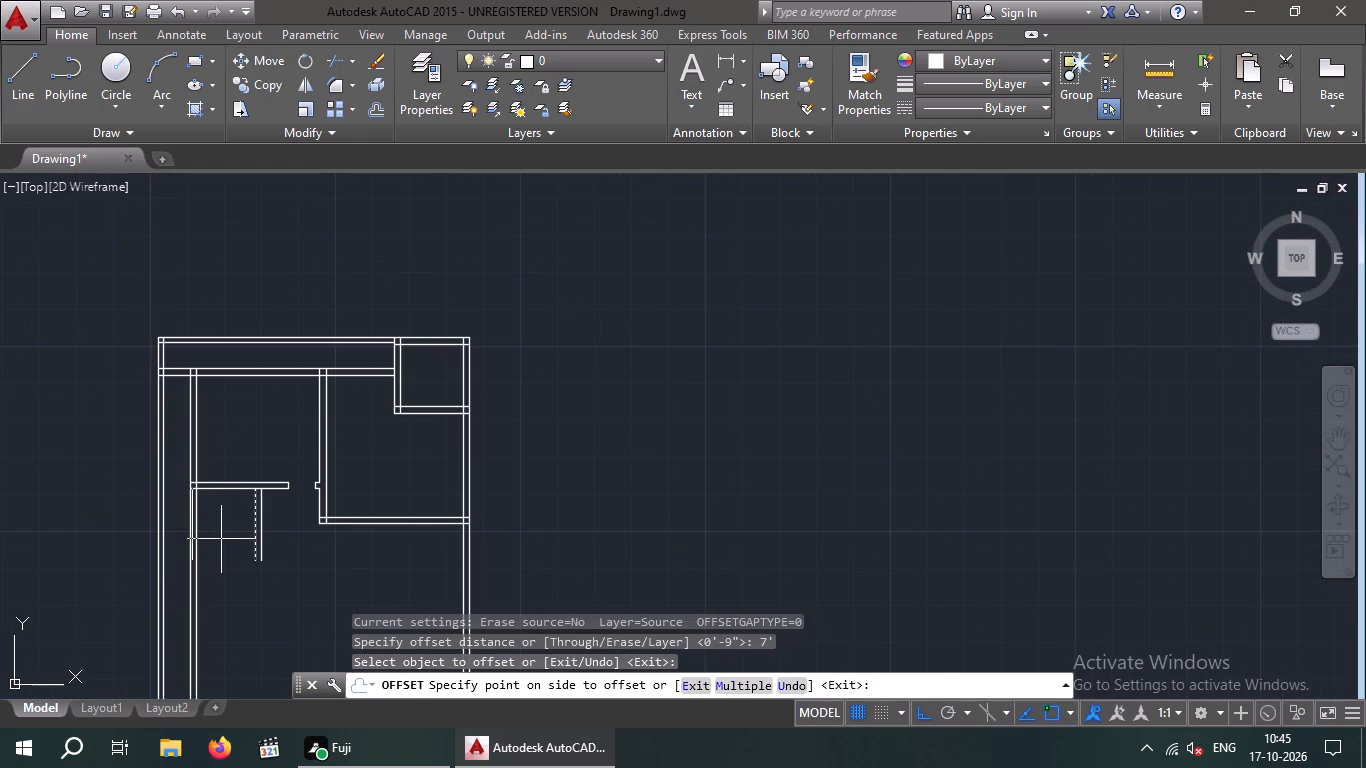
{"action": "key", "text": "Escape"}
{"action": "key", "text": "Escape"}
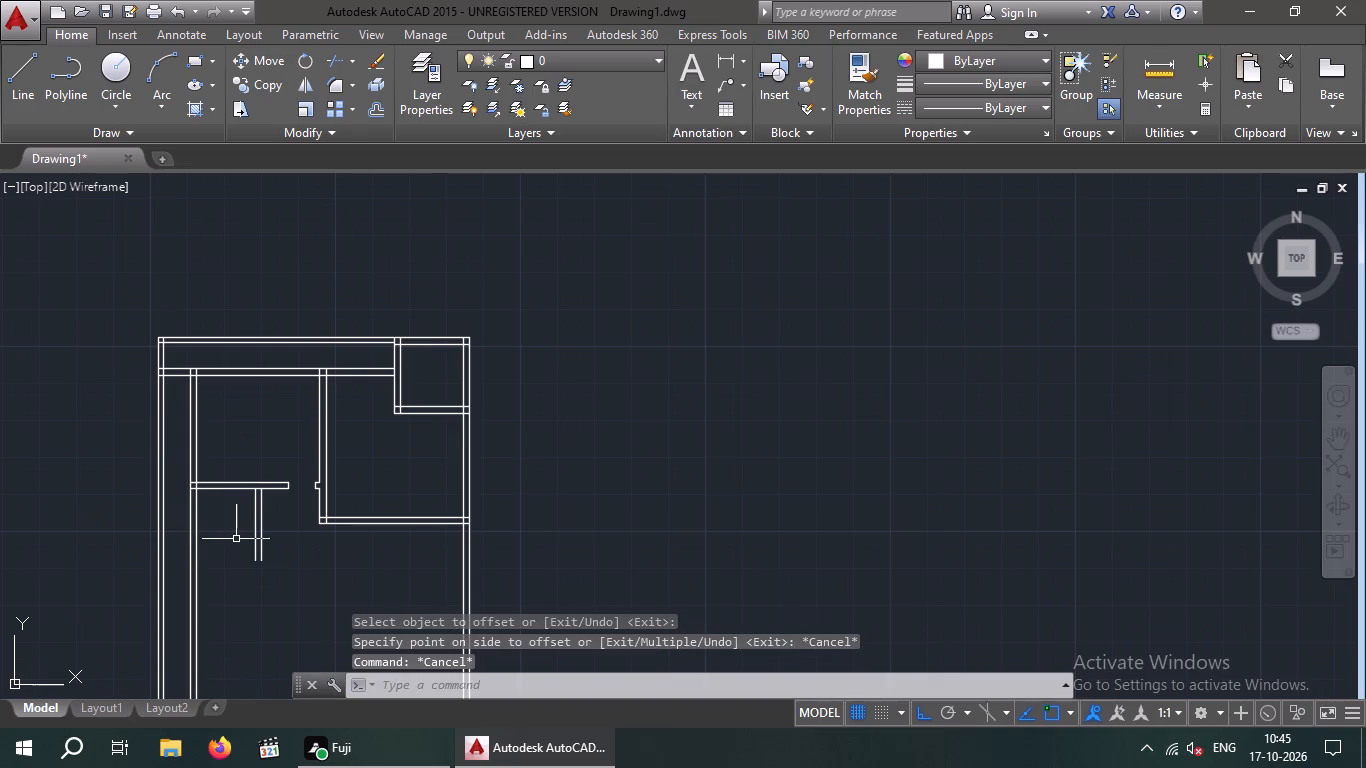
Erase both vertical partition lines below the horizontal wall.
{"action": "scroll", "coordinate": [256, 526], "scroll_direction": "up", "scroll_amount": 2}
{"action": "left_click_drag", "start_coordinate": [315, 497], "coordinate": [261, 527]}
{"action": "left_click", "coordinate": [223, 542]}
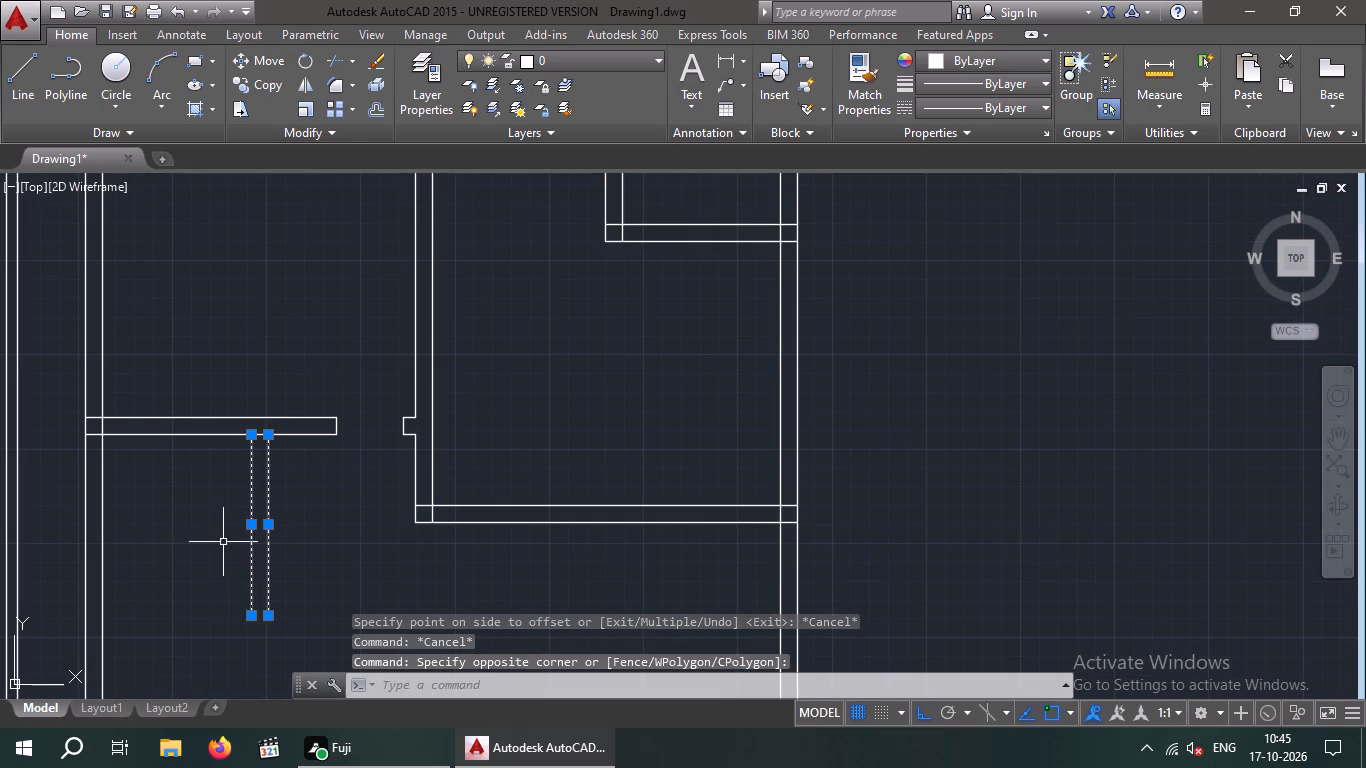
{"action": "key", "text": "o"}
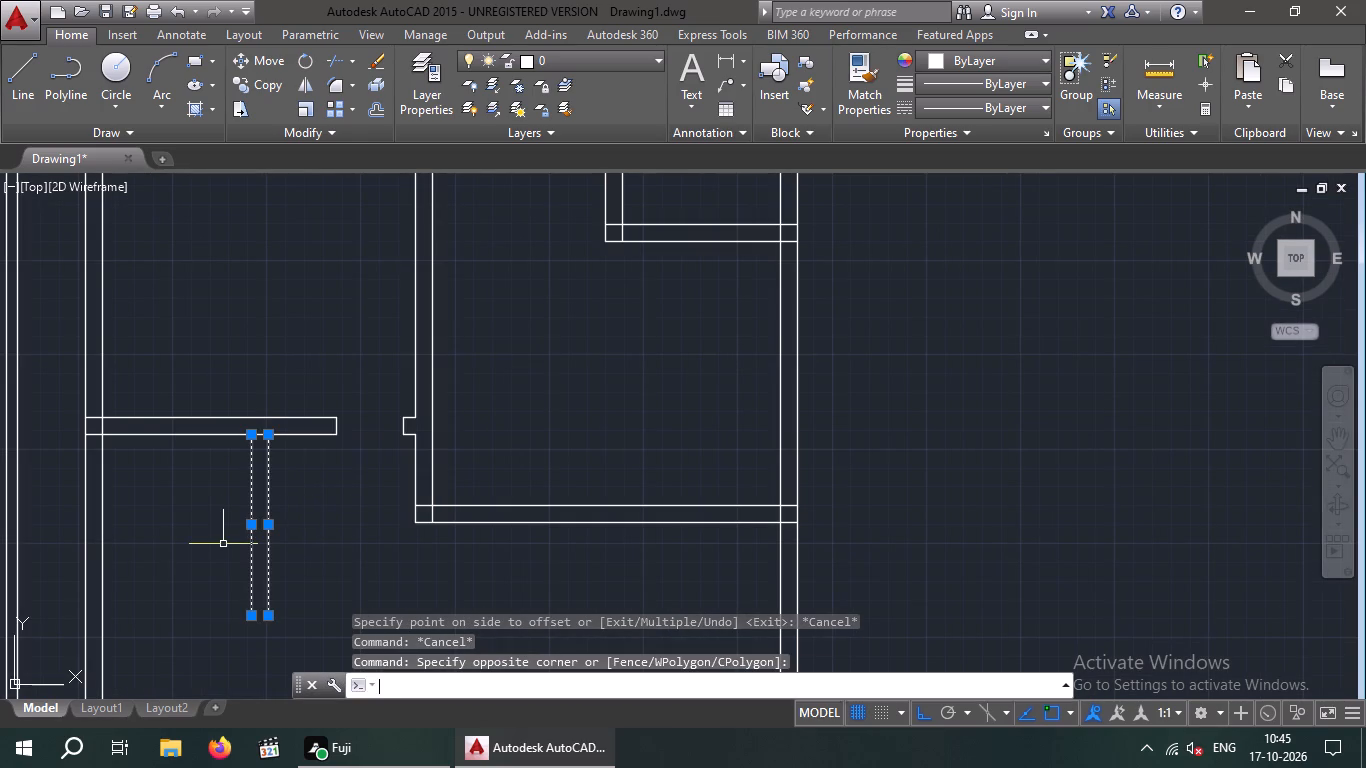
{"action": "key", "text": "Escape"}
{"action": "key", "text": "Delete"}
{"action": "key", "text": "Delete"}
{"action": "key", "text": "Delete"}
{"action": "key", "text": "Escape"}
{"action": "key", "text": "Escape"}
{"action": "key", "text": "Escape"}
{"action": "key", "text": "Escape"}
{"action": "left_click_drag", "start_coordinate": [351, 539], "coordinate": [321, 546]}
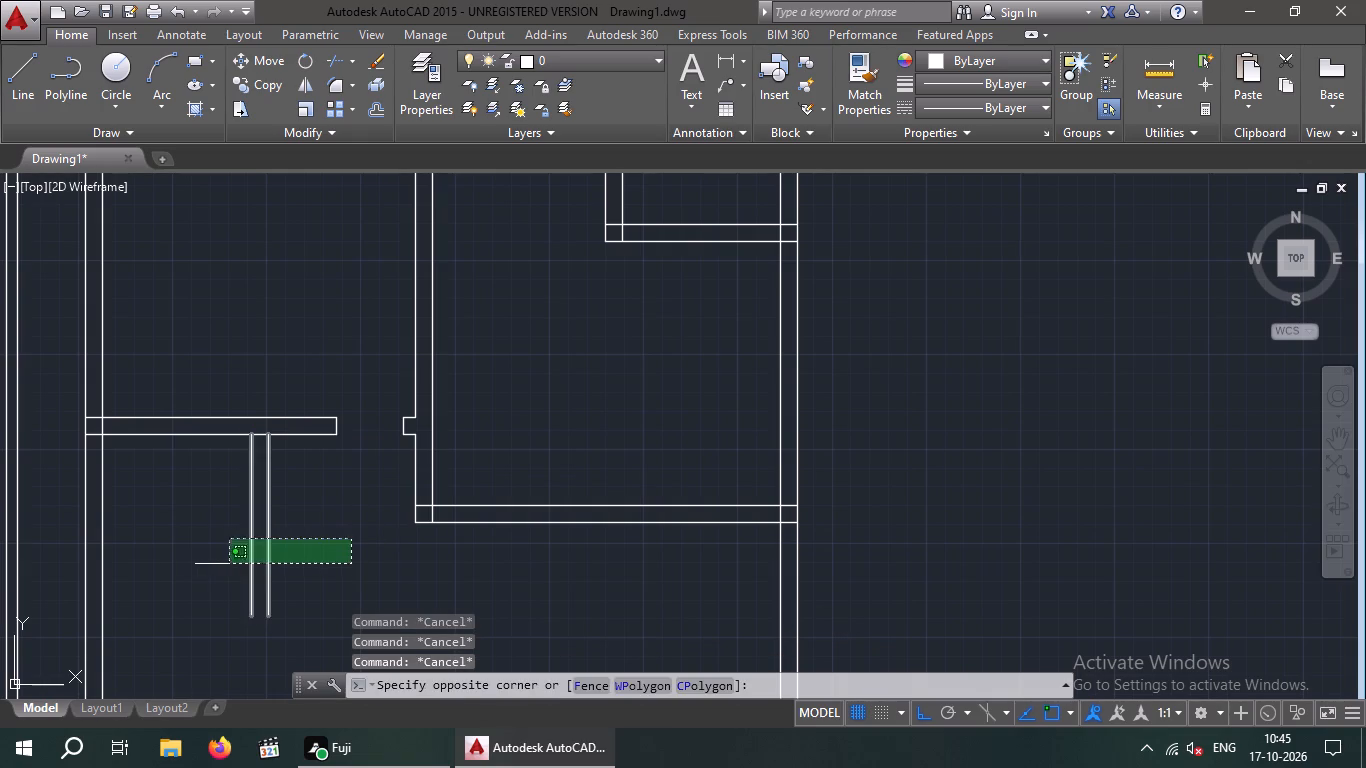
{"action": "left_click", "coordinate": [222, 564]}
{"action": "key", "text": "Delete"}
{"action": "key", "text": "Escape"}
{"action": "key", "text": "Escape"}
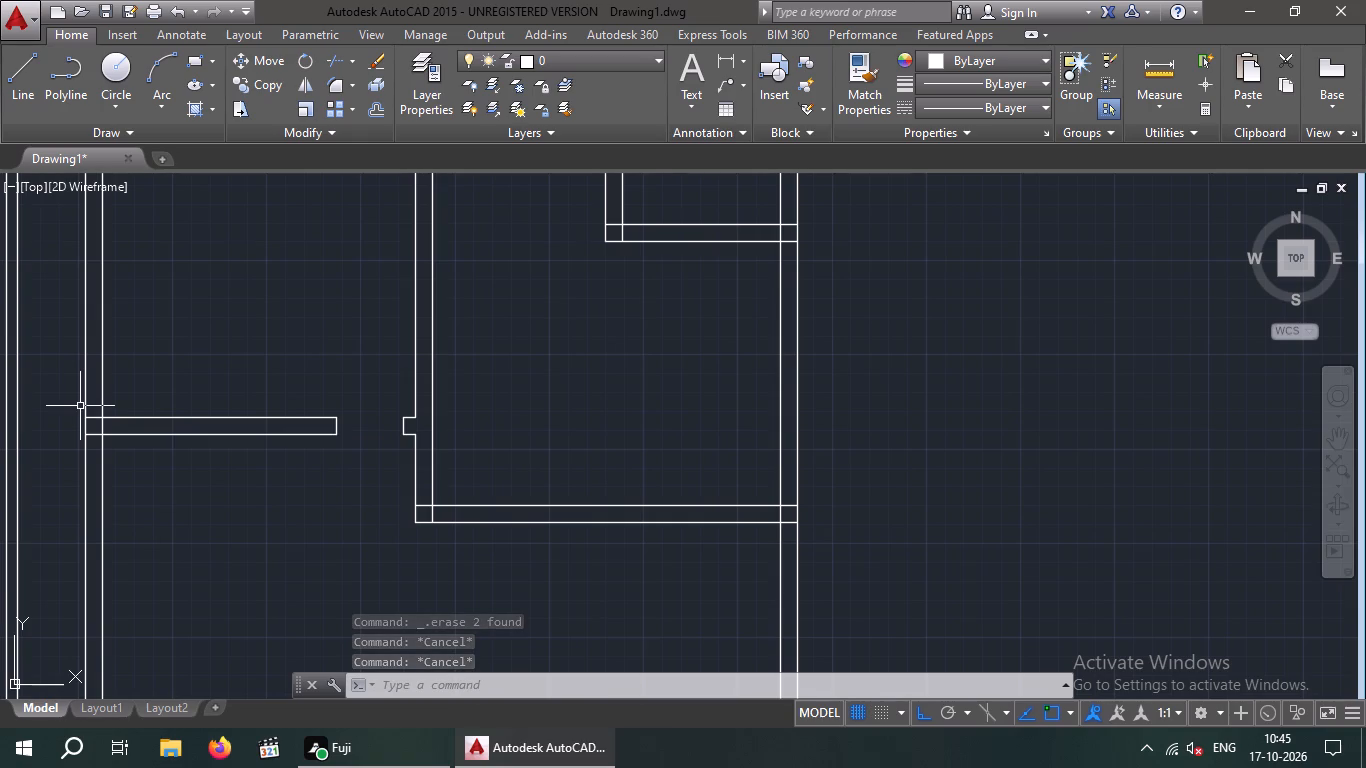
Measure the horizontal wall's lower edge from its door end to the inner line of the vertical wall on its left.
{"action": "scroll", "coordinate": [141, 420], "scroll_direction": "down", "scroll_amount": 2}
{"action": "middle_click_drag", "start_coordinate": [208, 466], "coordinate": [266, 478]}
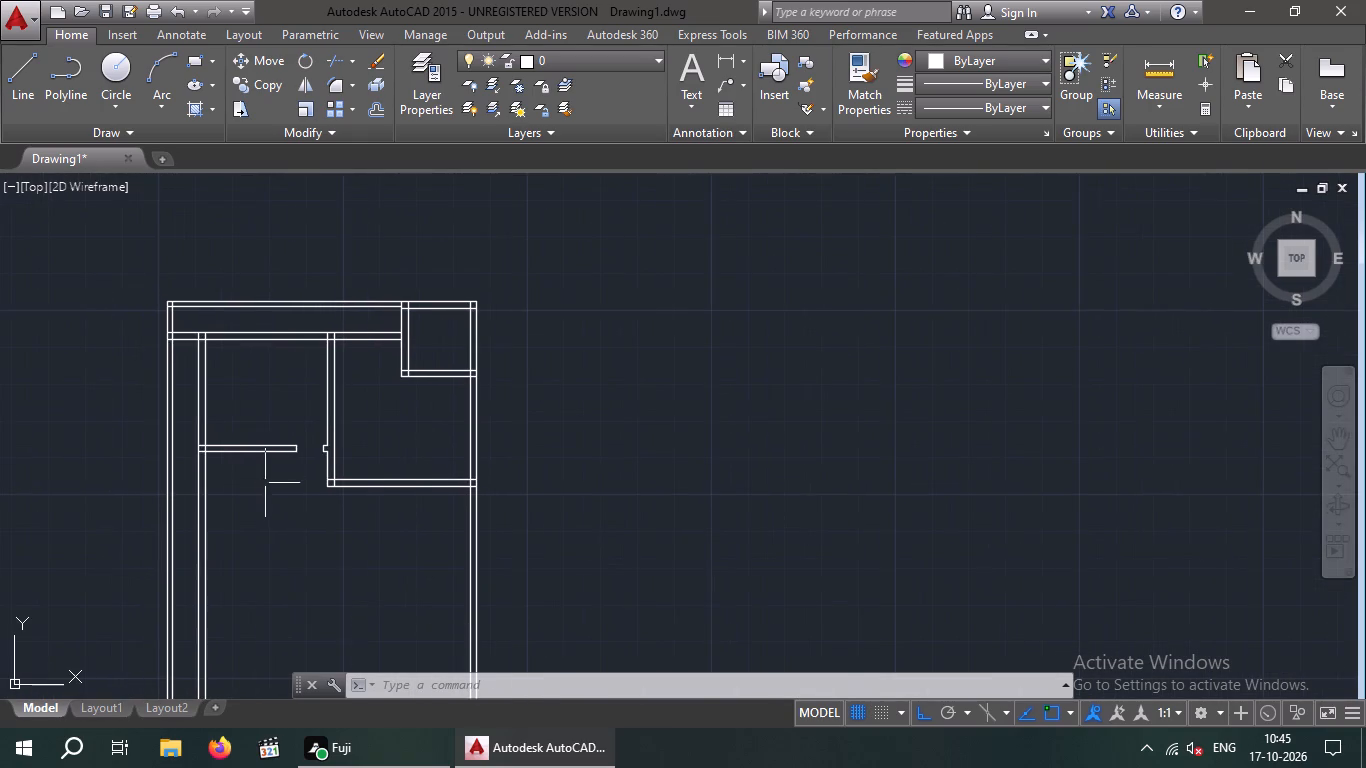
{"action": "left_click", "coordinate": [729, 52]}
{"action": "scroll", "coordinate": [264, 463], "scroll_direction": "up", "scroll_amount": 4}
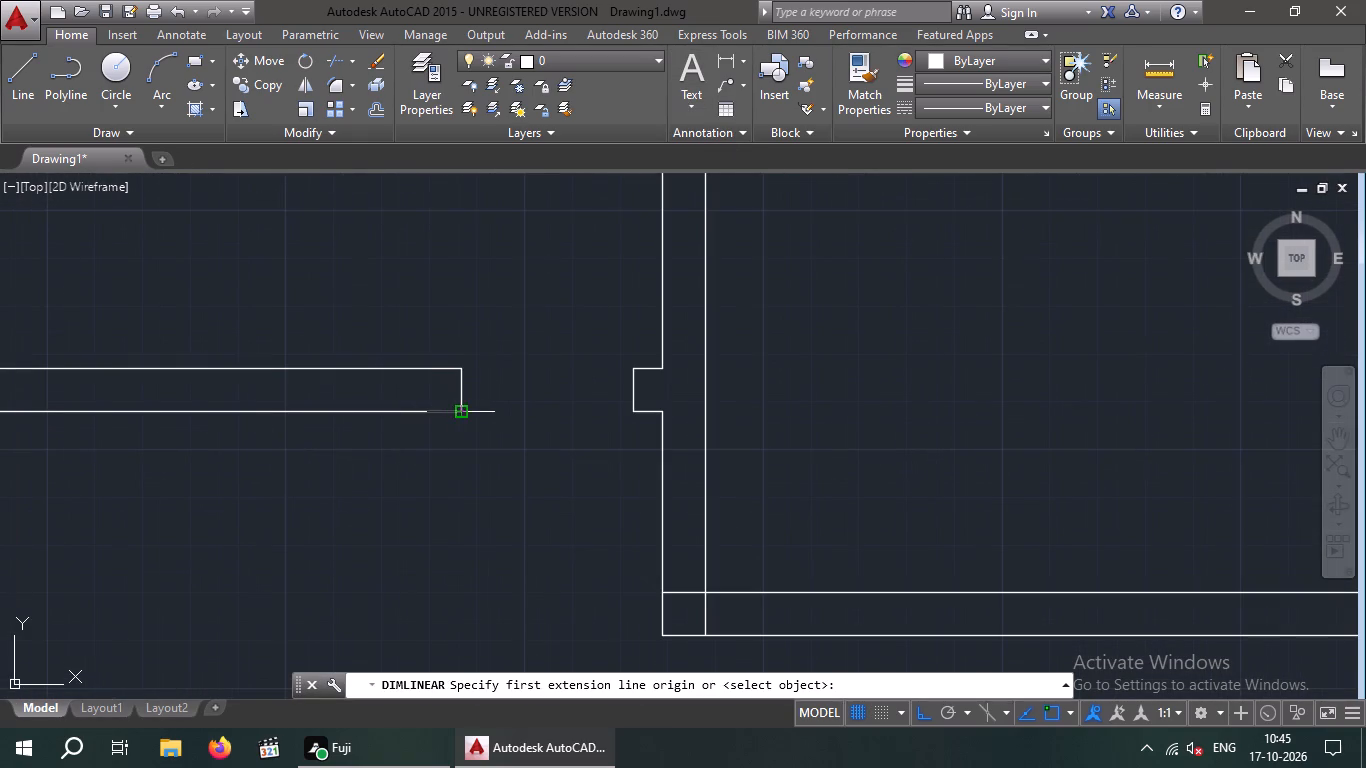
{"action": "left_click", "coordinate": [467, 412]}
{"action": "scroll", "coordinate": [441, 406], "scroll_direction": "down", "scroll_amount": 4}
{"action": "scroll", "coordinate": [307, 410], "scroll_direction": "up", "scroll_amount": 4}
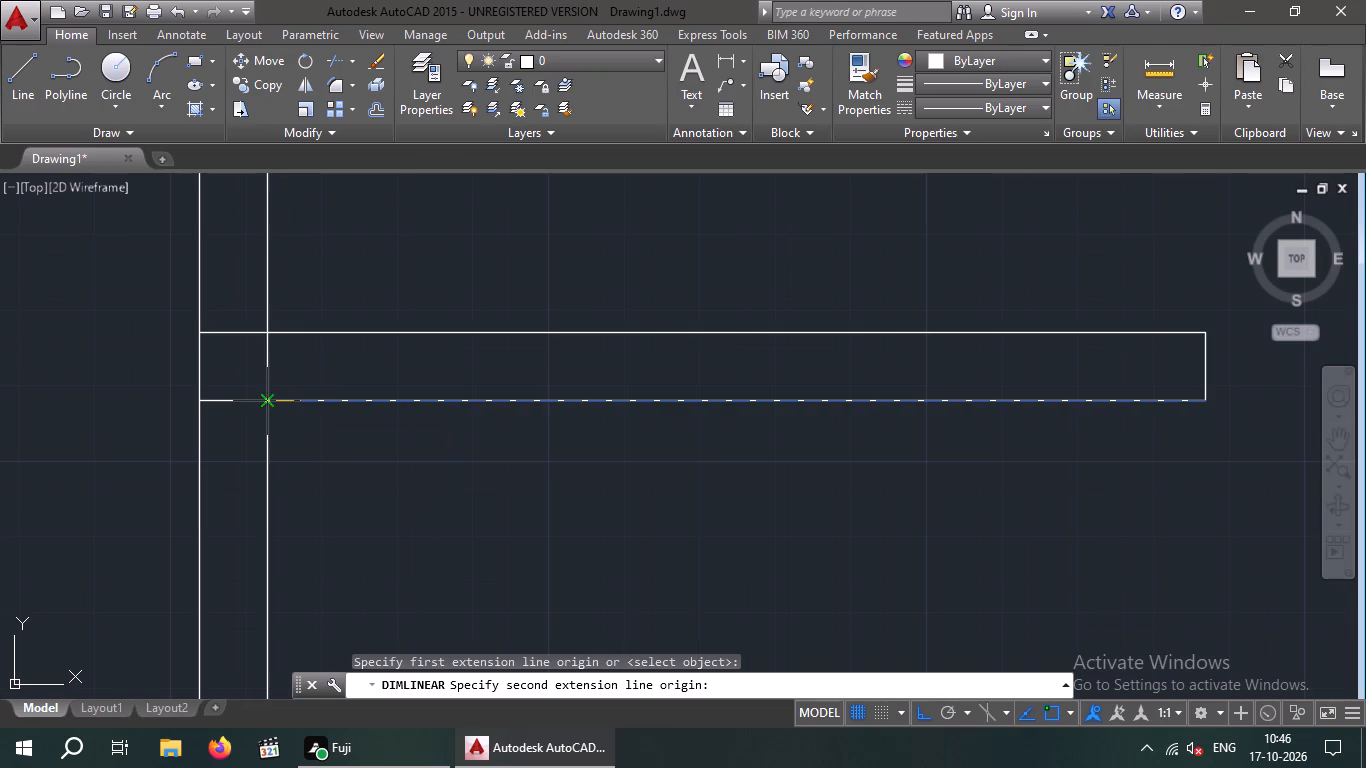
{"action": "left_click", "coordinate": [268, 398]}
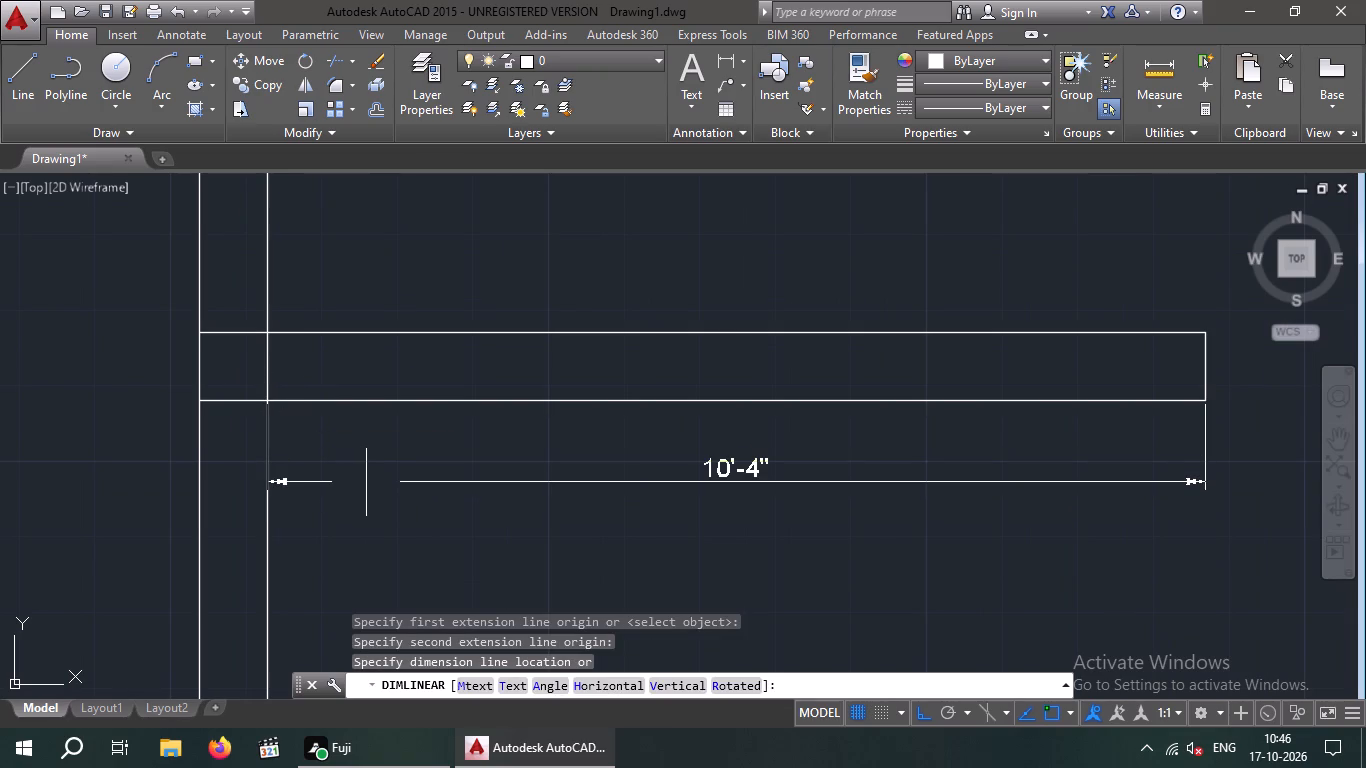
{"action": "key", "text": "Escape"}
{"action": "key", "text": "Escape"}
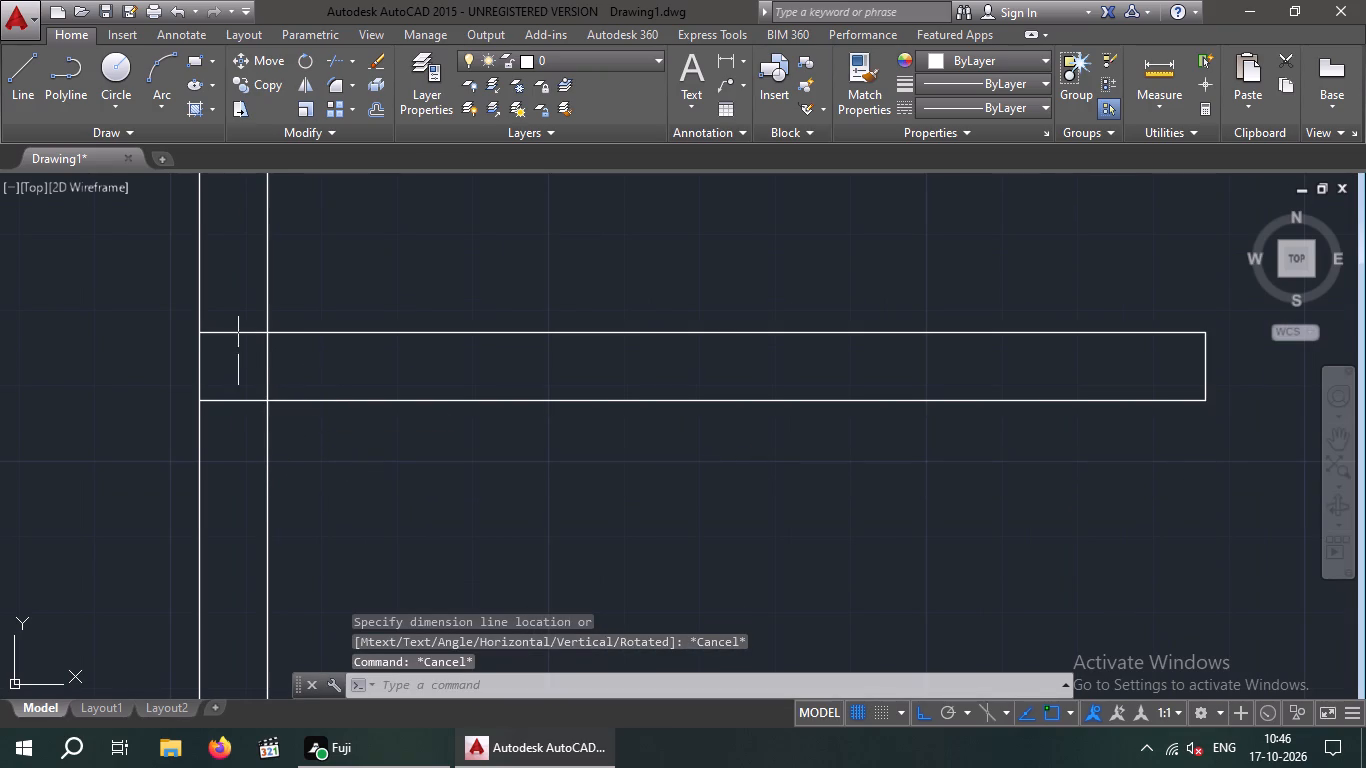
Draw a line from the horizontal wall's lower door-end corner, 1' left along the edge and straight down into the space below.
{"action": "left_click", "coordinate": [17, 78]}
{"action": "left_click_drag", "start_coordinate": [1208, 397], "coordinate": [1196, 400]}
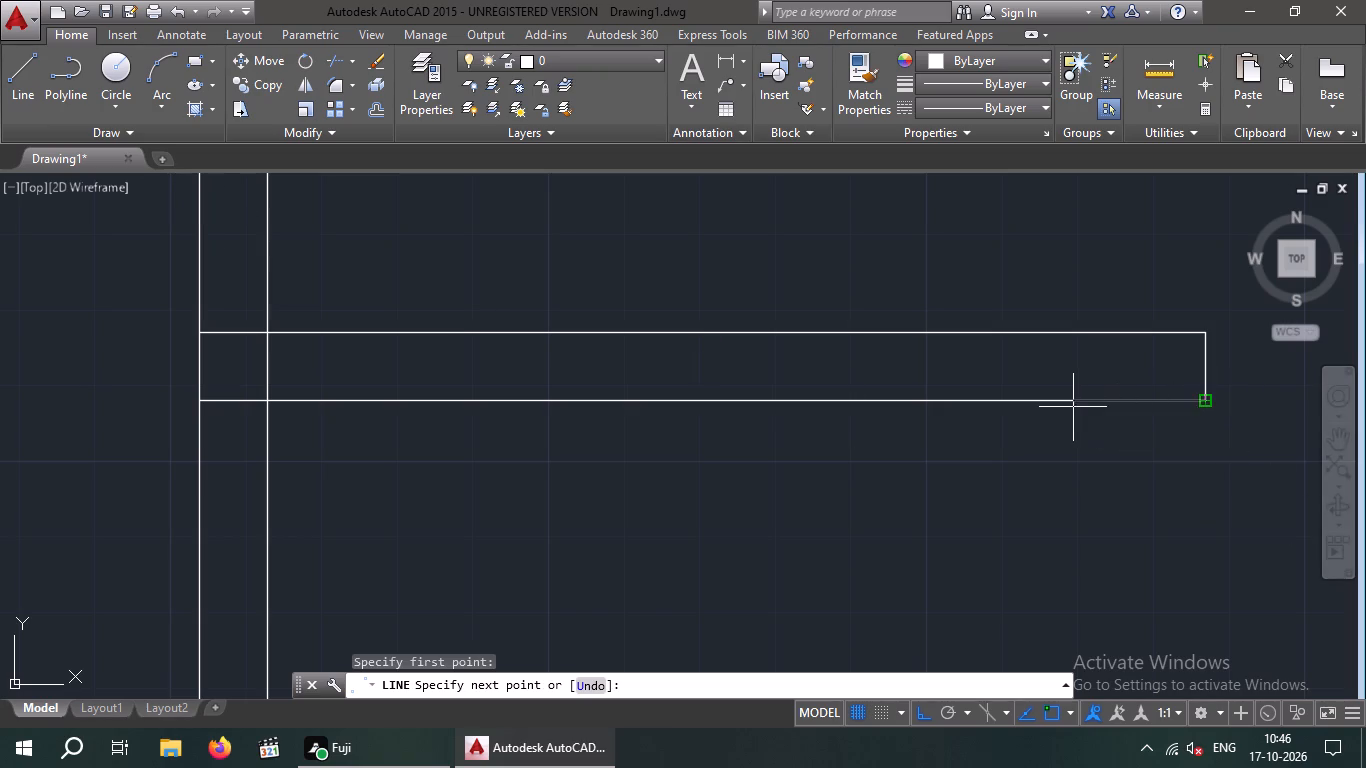
{"action": "key", "text": "1"}
{"action": "key", "text": "apostrophe"}
{"action": "key", "text": "Return"}
{"action": "scroll", "coordinate": [1102, 560], "scroll_direction": "down", "scroll_amount": 1}
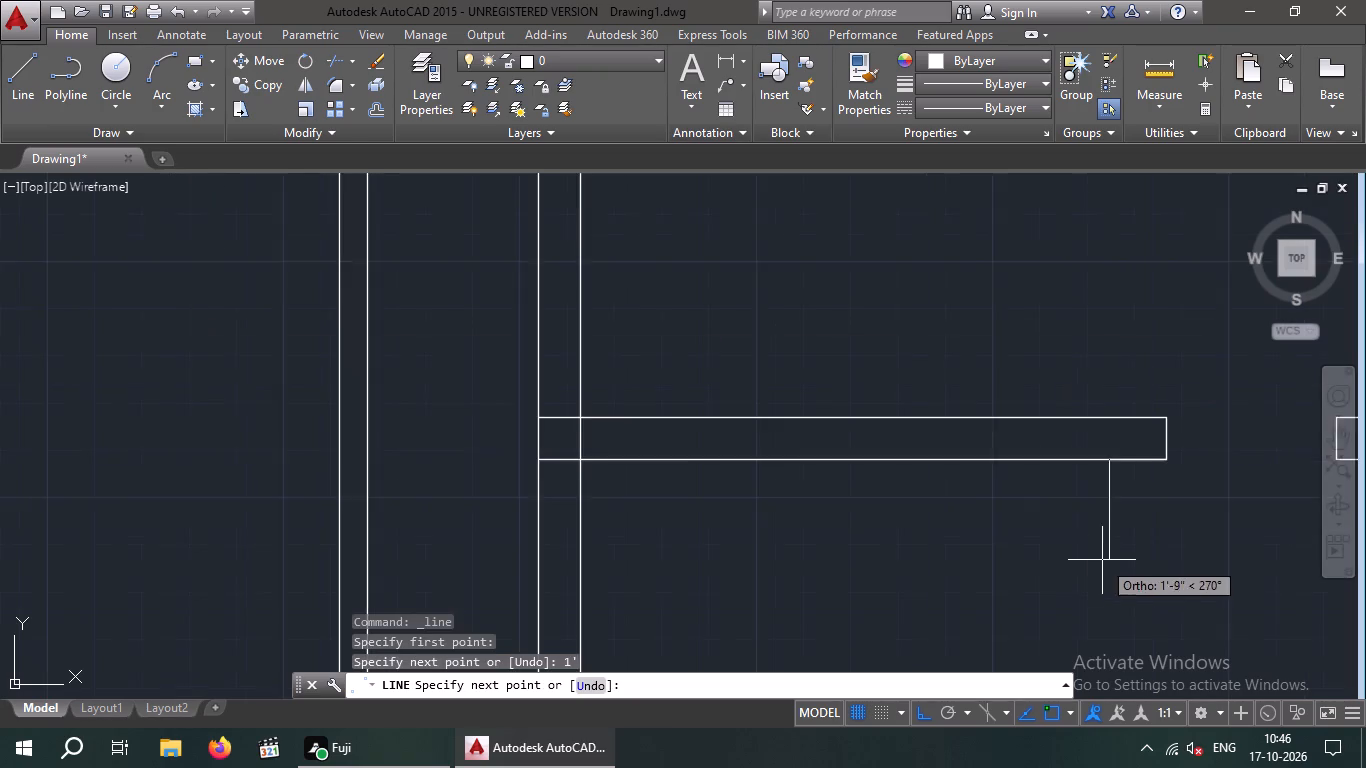
{"action": "middle_click_drag", "start_coordinate": [1102, 558], "coordinate": [1014, 453]}
{"action": "scroll", "coordinate": [845, 301], "scroll_direction": "down", "scroll_amount": 3}
{"action": "middle_click_drag", "start_coordinate": [944, 465], "coordinate": [861, 493]}
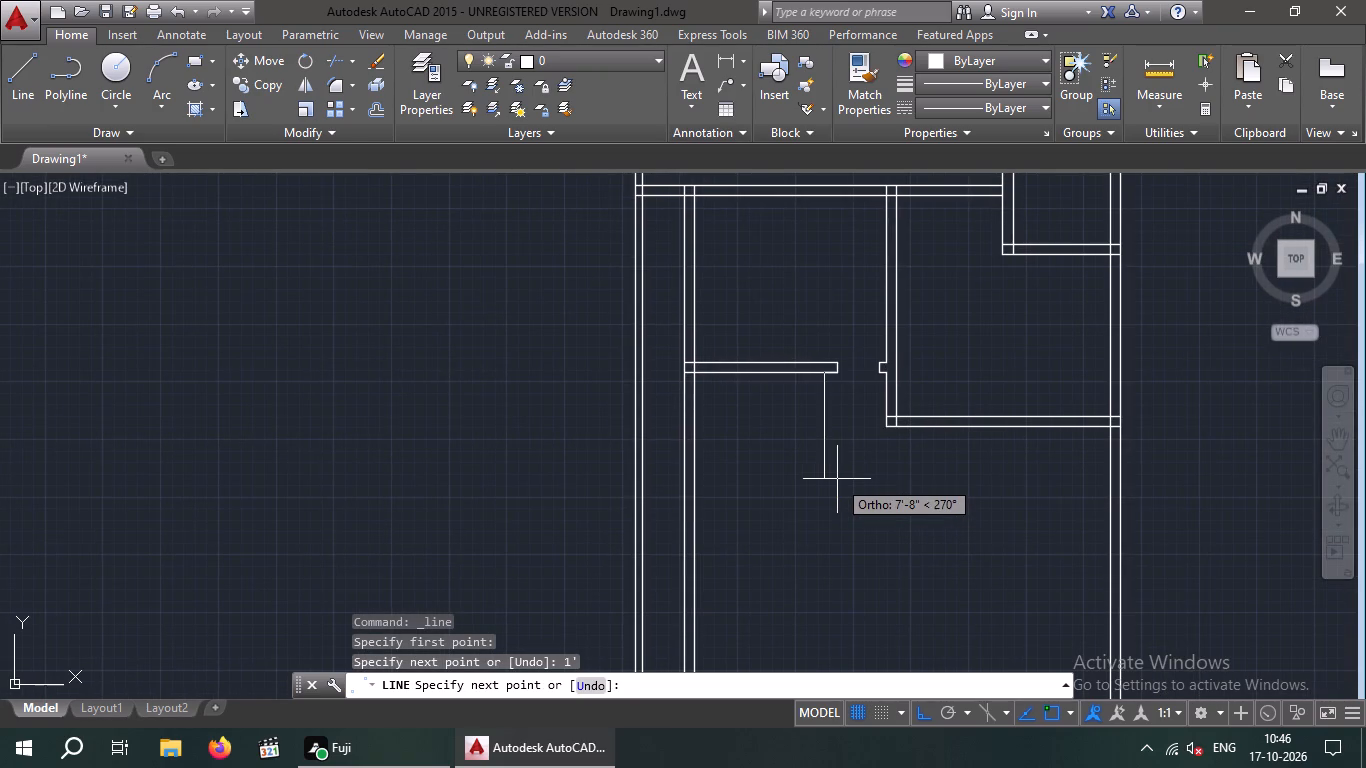
{"action": "left_click", "coordinate": [834, 536]}
{"action": "key", "text": "Escape"}
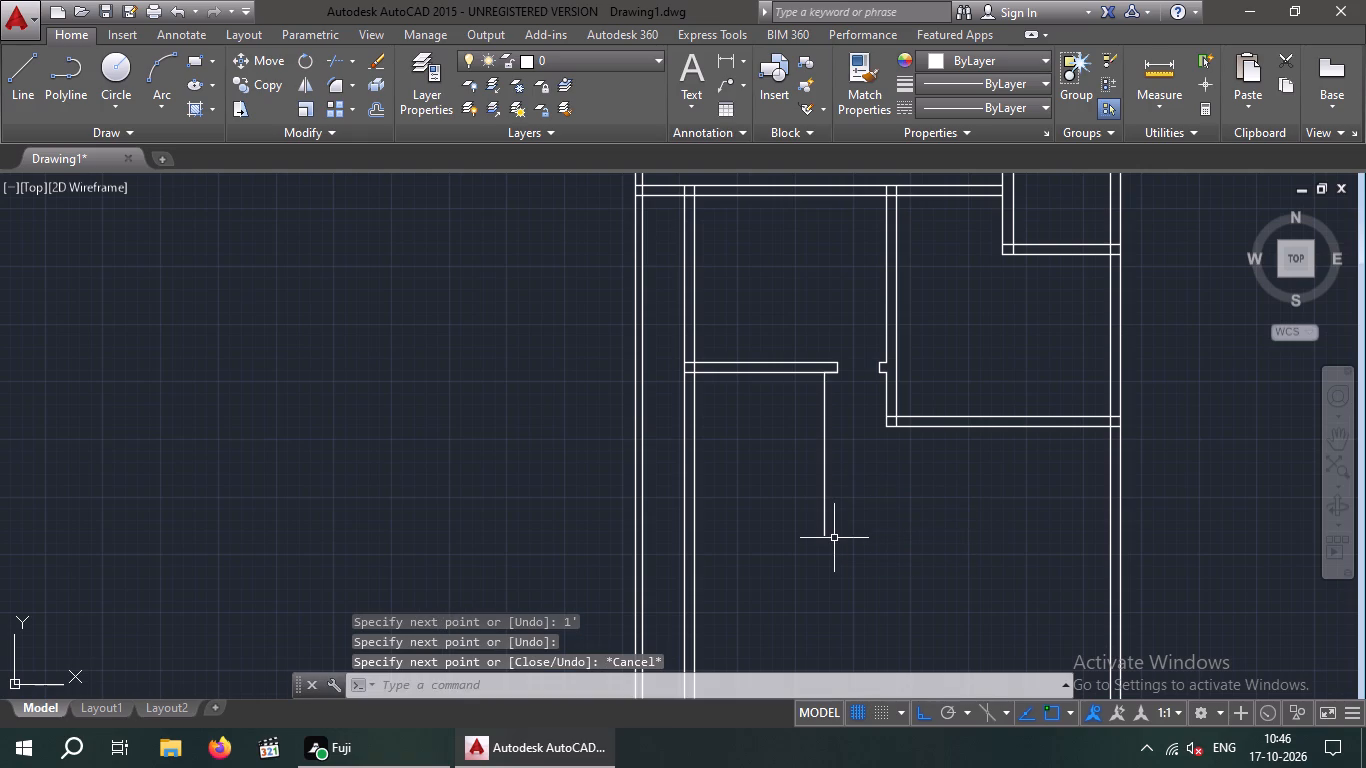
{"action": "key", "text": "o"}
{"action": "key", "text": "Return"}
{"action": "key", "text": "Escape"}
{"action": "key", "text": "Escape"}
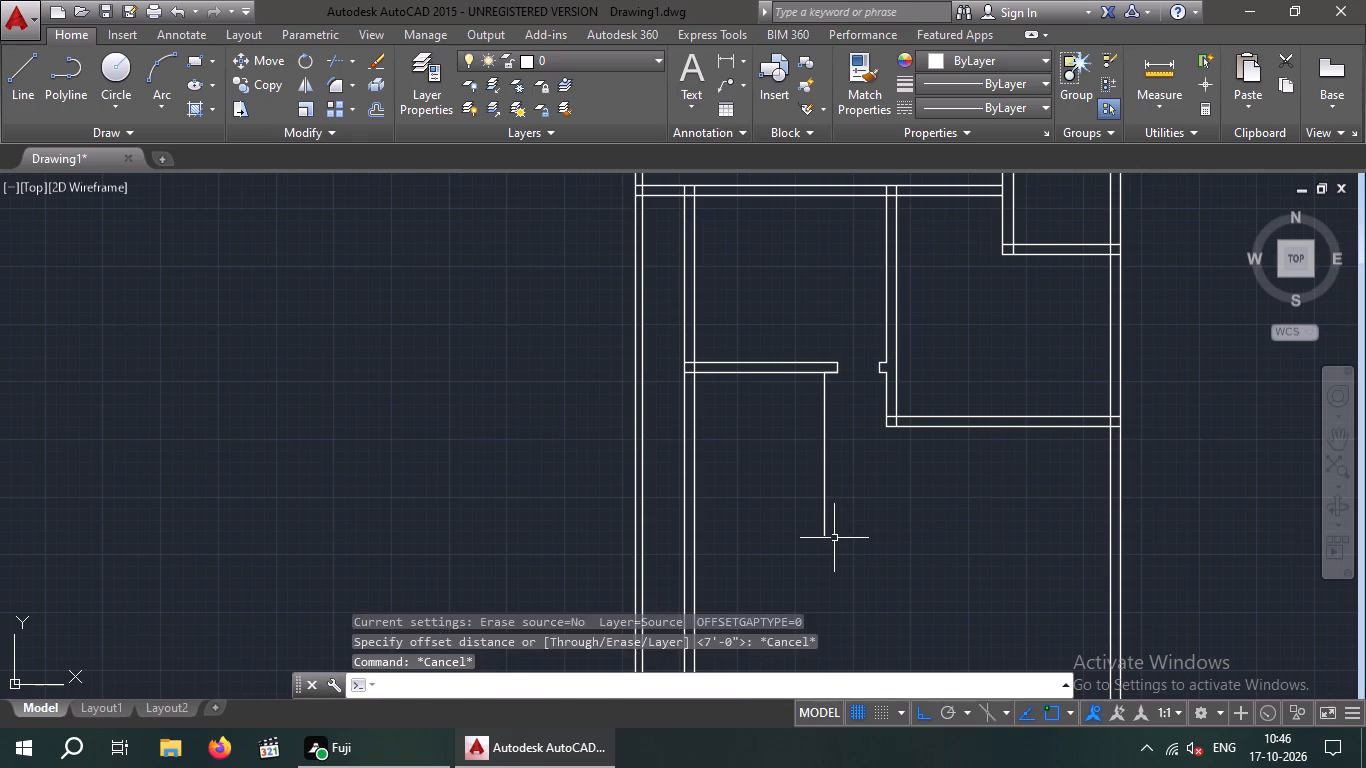
Offset the new vertical line below the horizontal wall 9" to the left.
{"action": "key", "text": "o"}
{"action": "key", "text": "Return"}
{"action": "type", "text": "9\""}
{"action": "key", "text": "Return"}
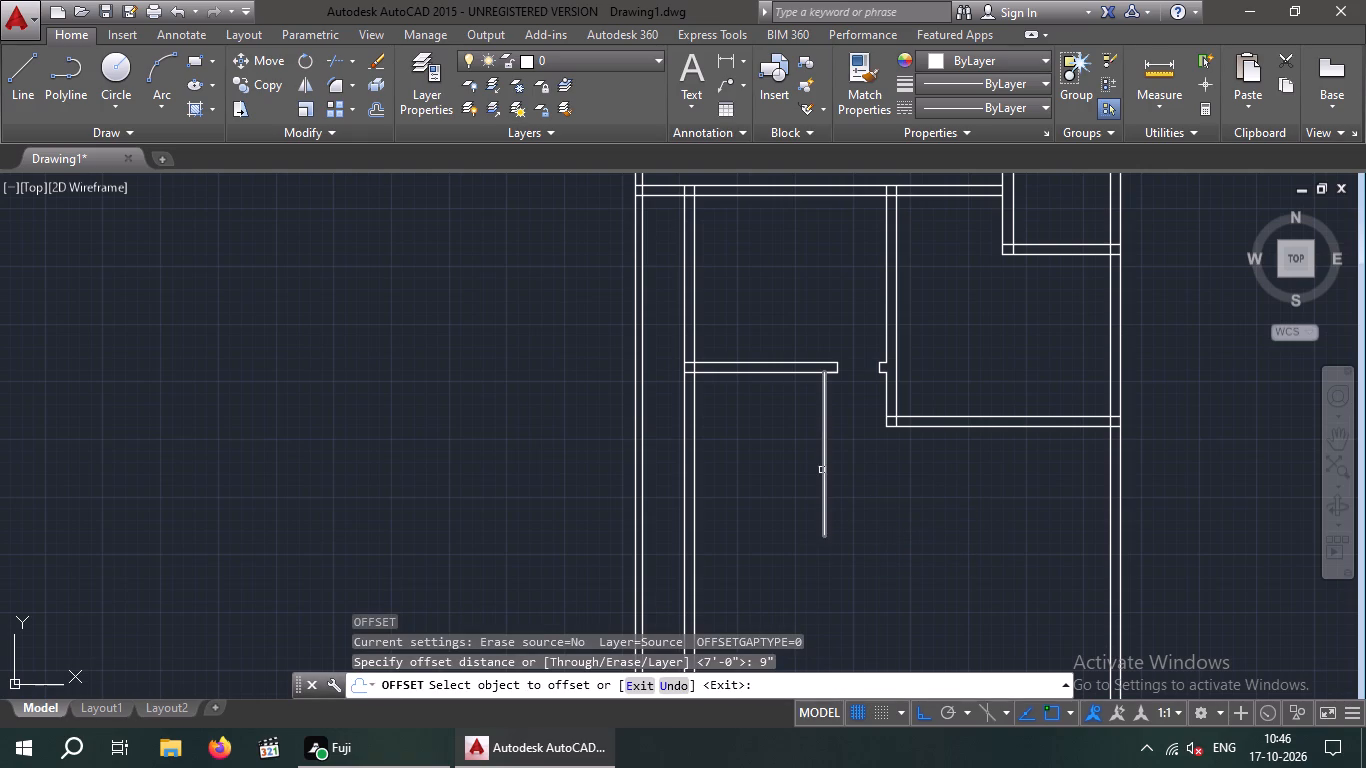
{"action": "left_click_drag", "start_coordinate": [822, 470], "coordinate": [809, 475]}
{"action": "left_click", "coordinate": [775, 489]}
{"action": "key", "text": "Escape"}
Delete the 1' guide segment lying along the horizontal wall's lower edge at the door end.
{"action": "scroll", "coordinate": [843, 379], "scroll_direction": "up", "scroll_amount": 5}
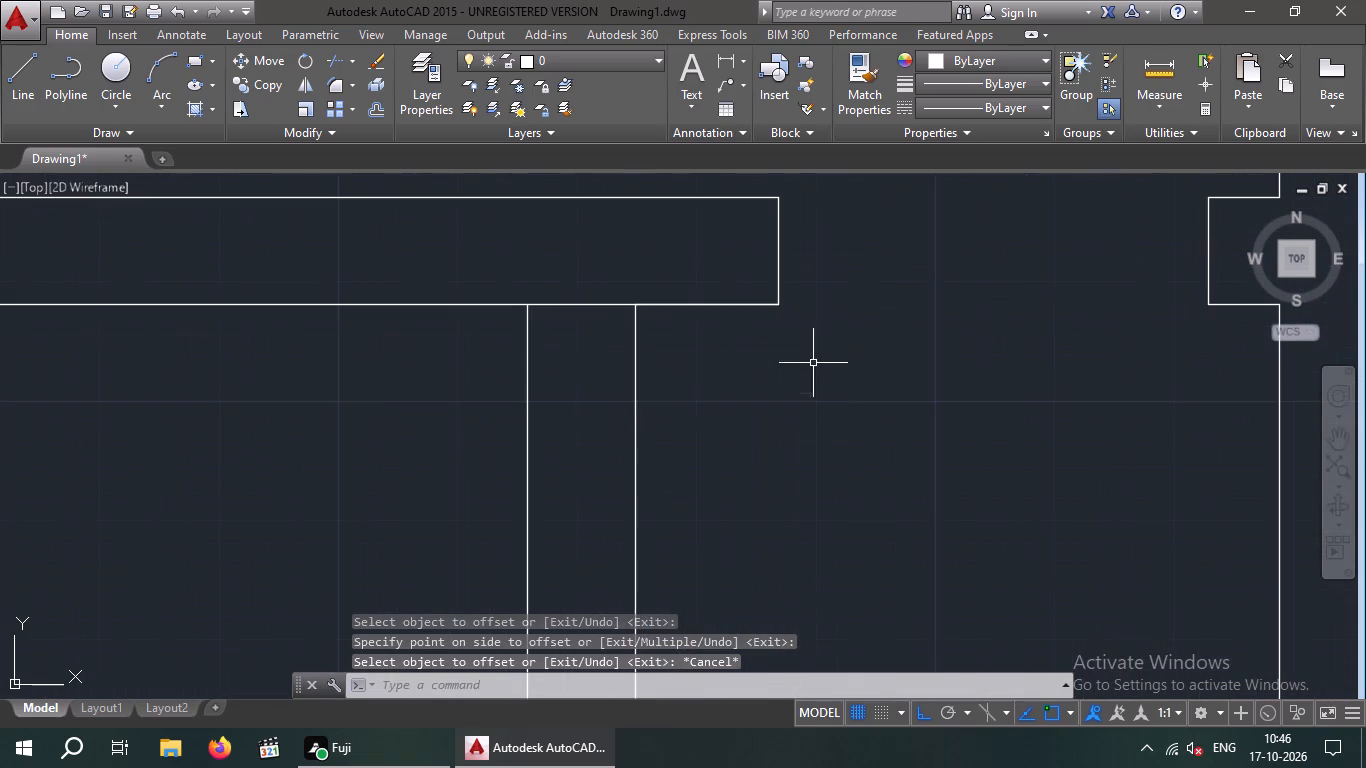
{"action": "left_click", "coordinate": [721, 305]}
{"action": "key", "text": "Delete"}
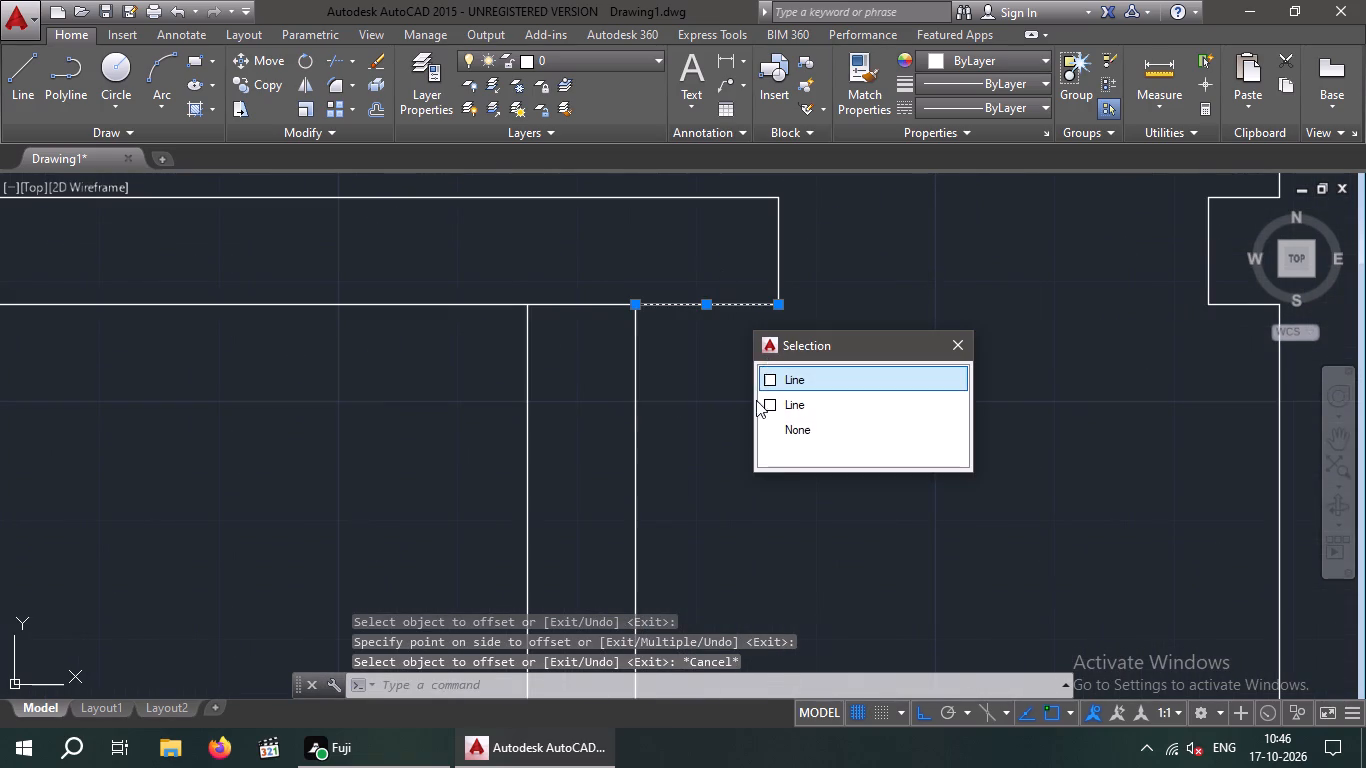
{"action": "left_click", "coordinate": [786, 382]}
{"action": "key", "text": "Delete"}
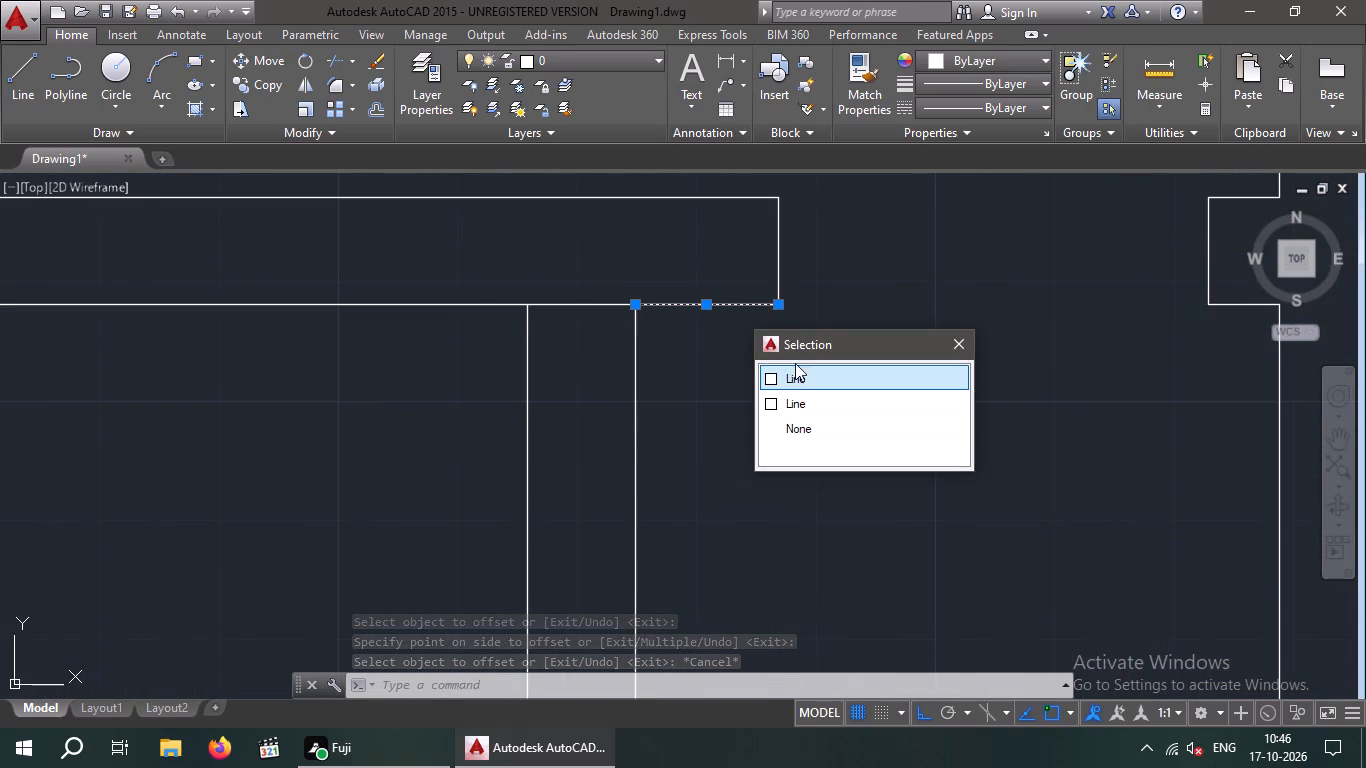
{"action": "left_click", "coordinate": [771, 379]}
{"action": "key", "text": "Delete"}
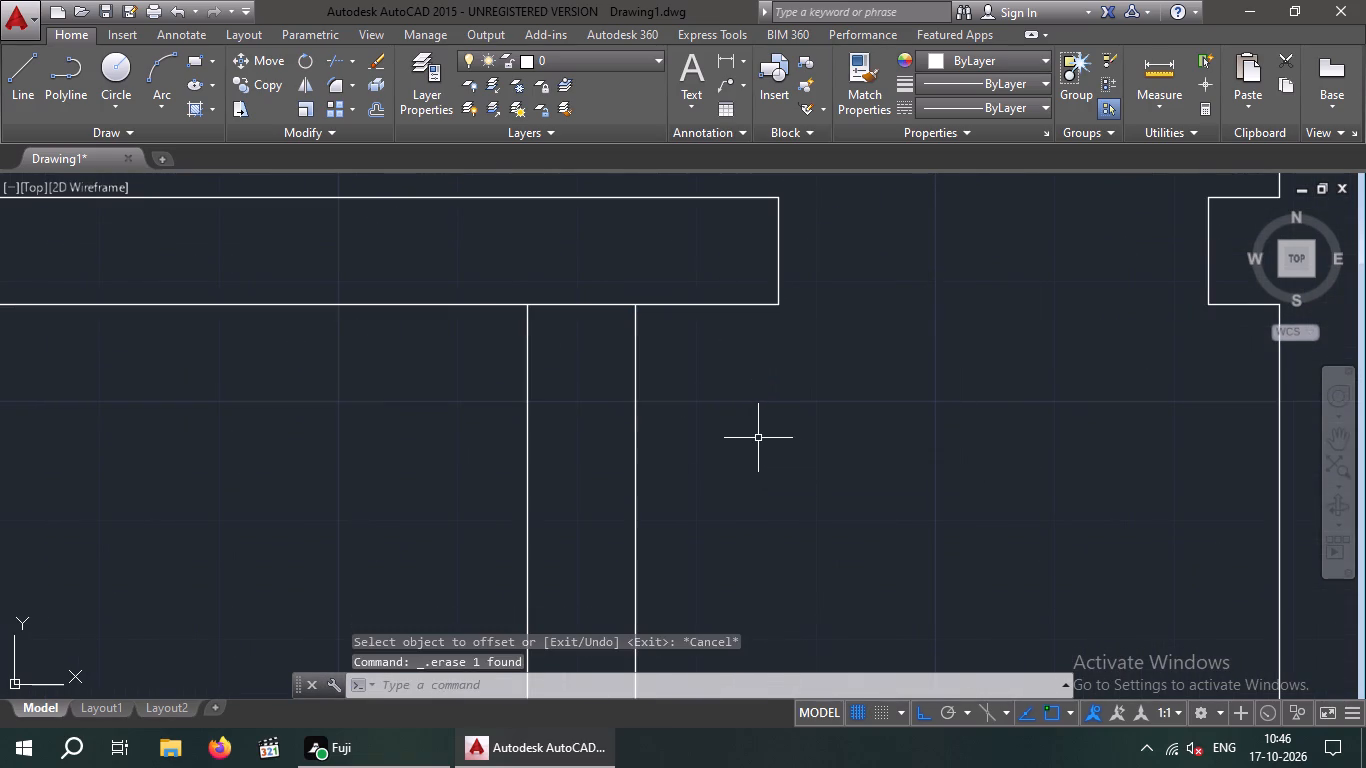
{"action": "key", "text": "Escape"}
{"action": "key", "text": "Escape"}
Offset the left line of the new vertical partition 7' to the left.
{"action": "key", "text": "o"}
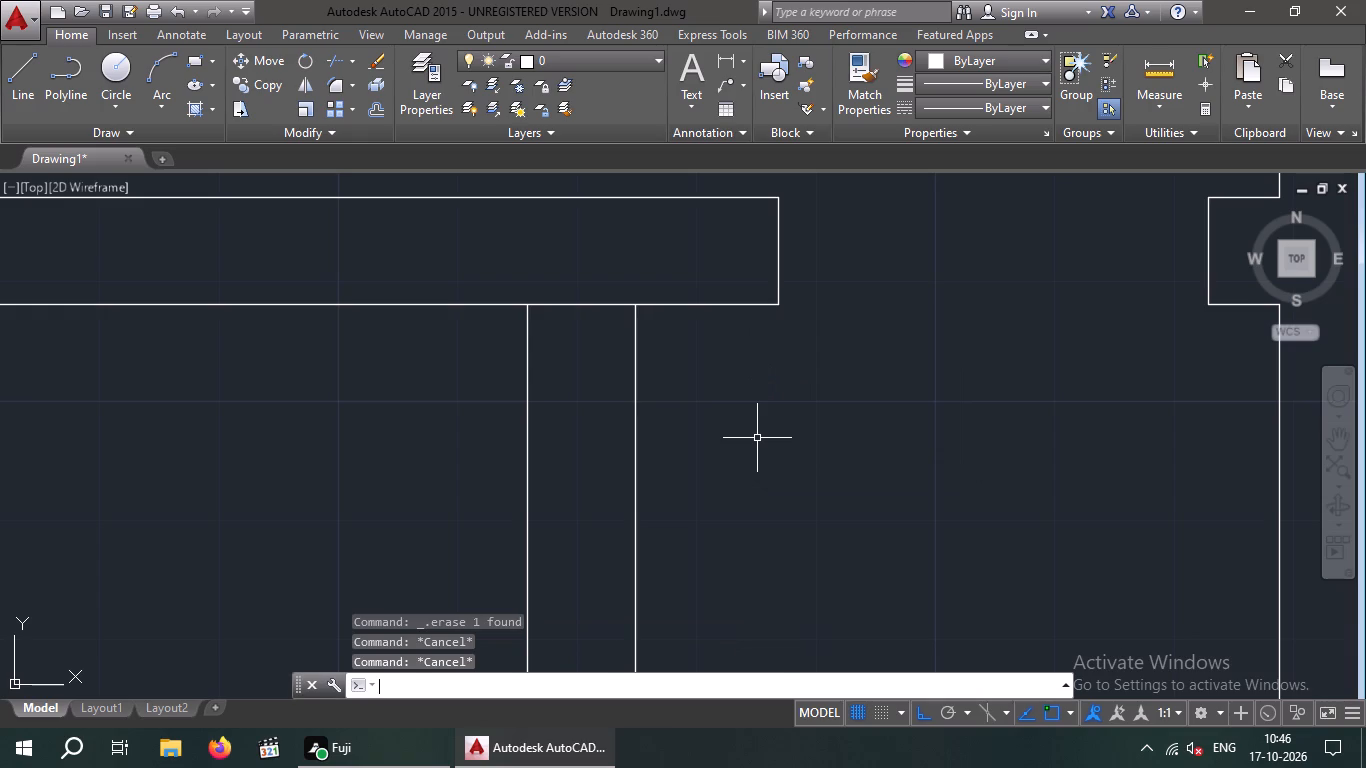
{"action": "key", "text": "Return"}
{"action": "key", "text": "7"}
{"action": "key", "text": "apostrophe"}
{"action": "key", "text": "Return"}
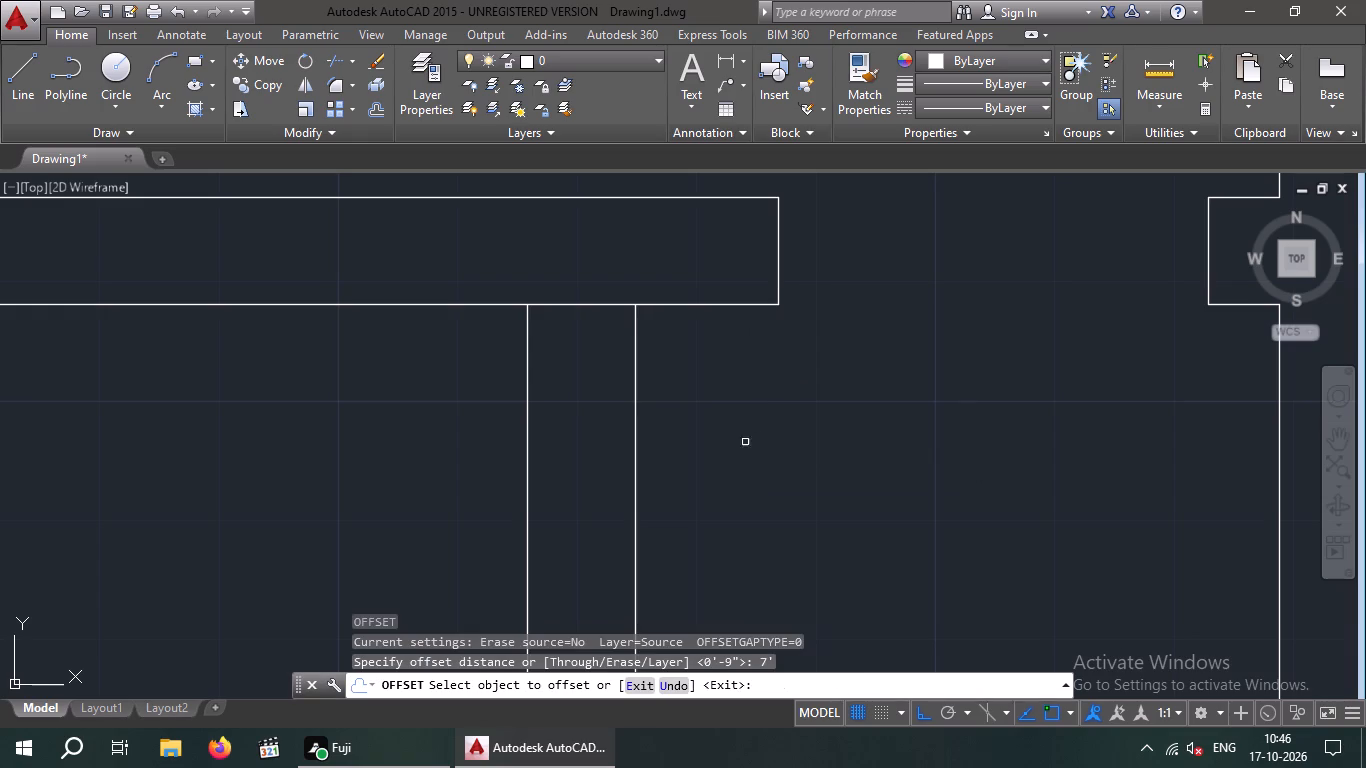
{"action": "left_click_drag", "start_coordinate": [527, 471], "coordinate": [339, 510]}
{"action": "left_click", "coordinate": [150, 528]}
{"action": "scroll", "coordinate": [152, 527], "scroll_direction": "down", "scroll_amount": 5}
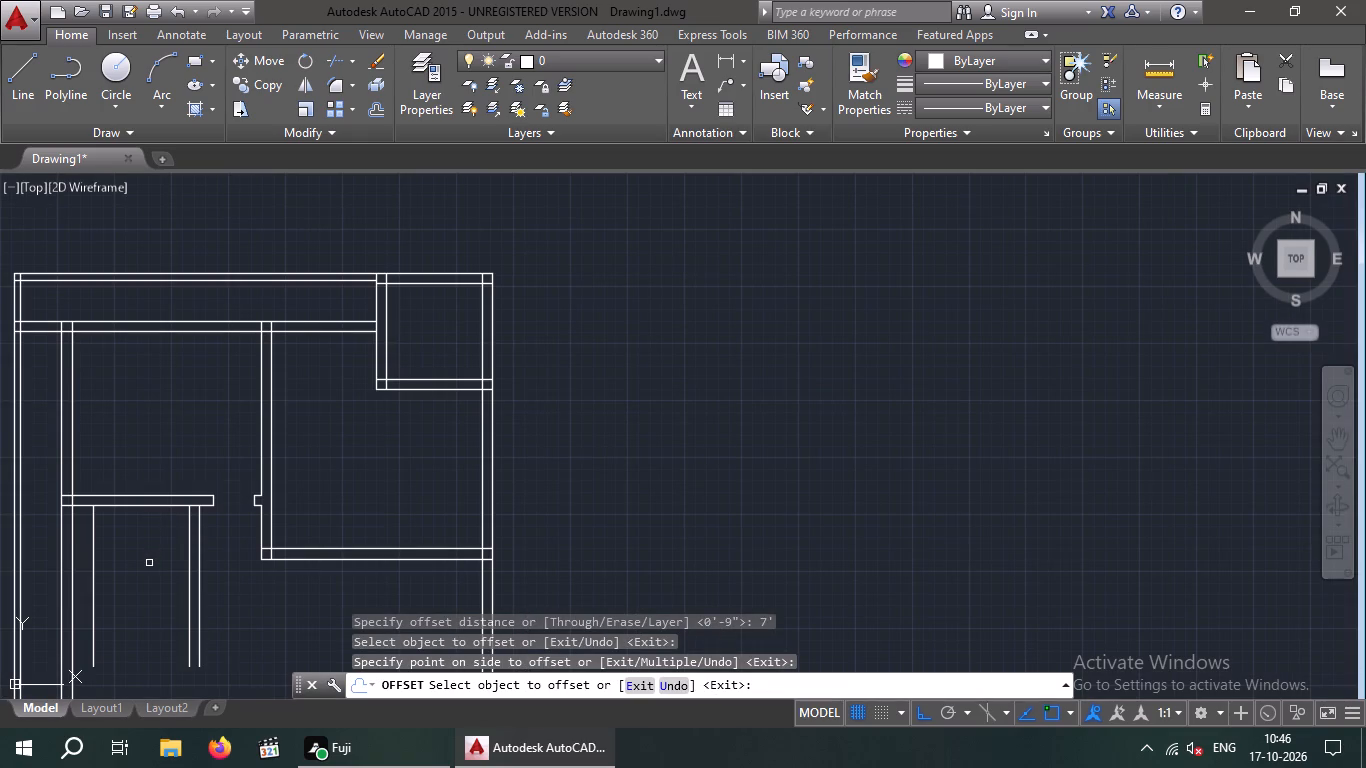
{"action": "key", "text": "Escape"}
Offset the new left-hand partition line 9" further left to give that wall its thickness.
{"action": "key", "text": "o"}
{"action": "key", "text": "Return"}
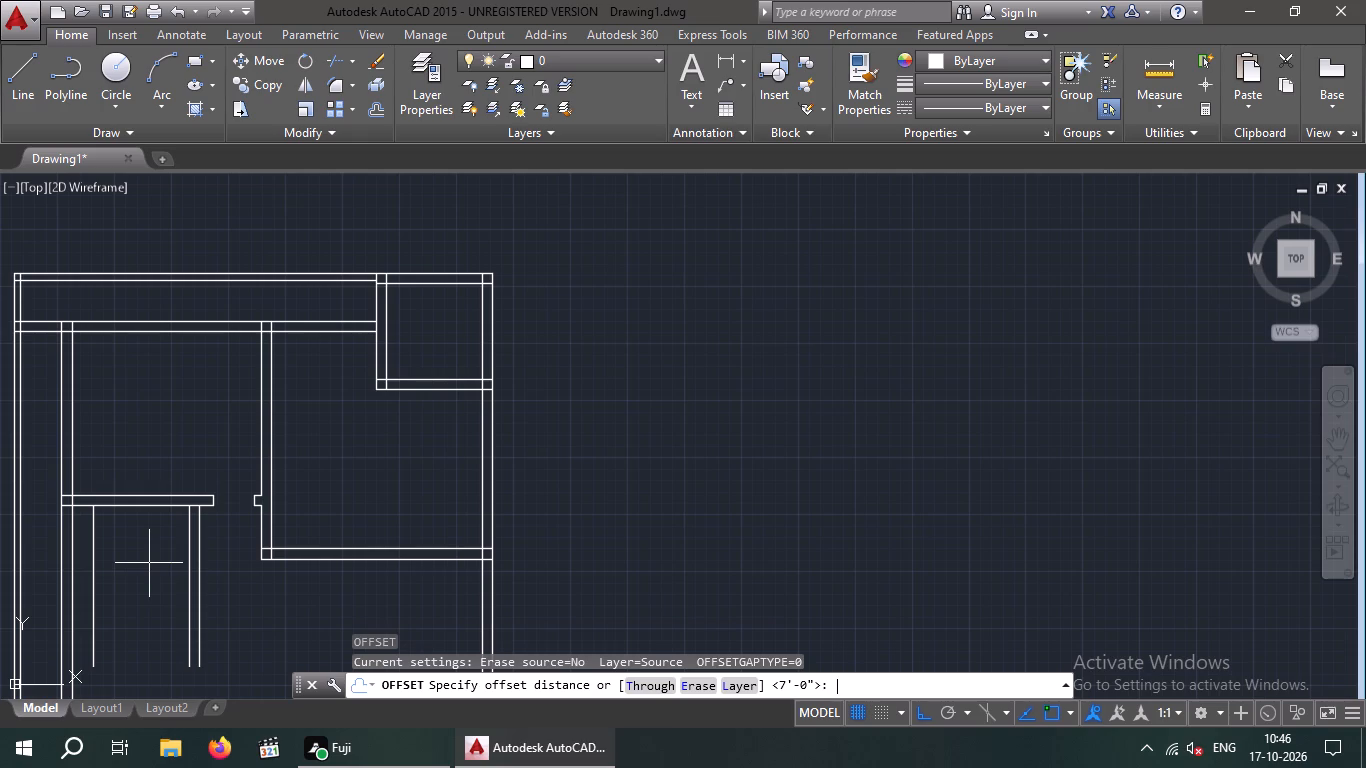
{"action": "key", "text": "9"}
{"action": "key", "text": "shift+quotedbl"}
{"action": "key", "text": "Return"}
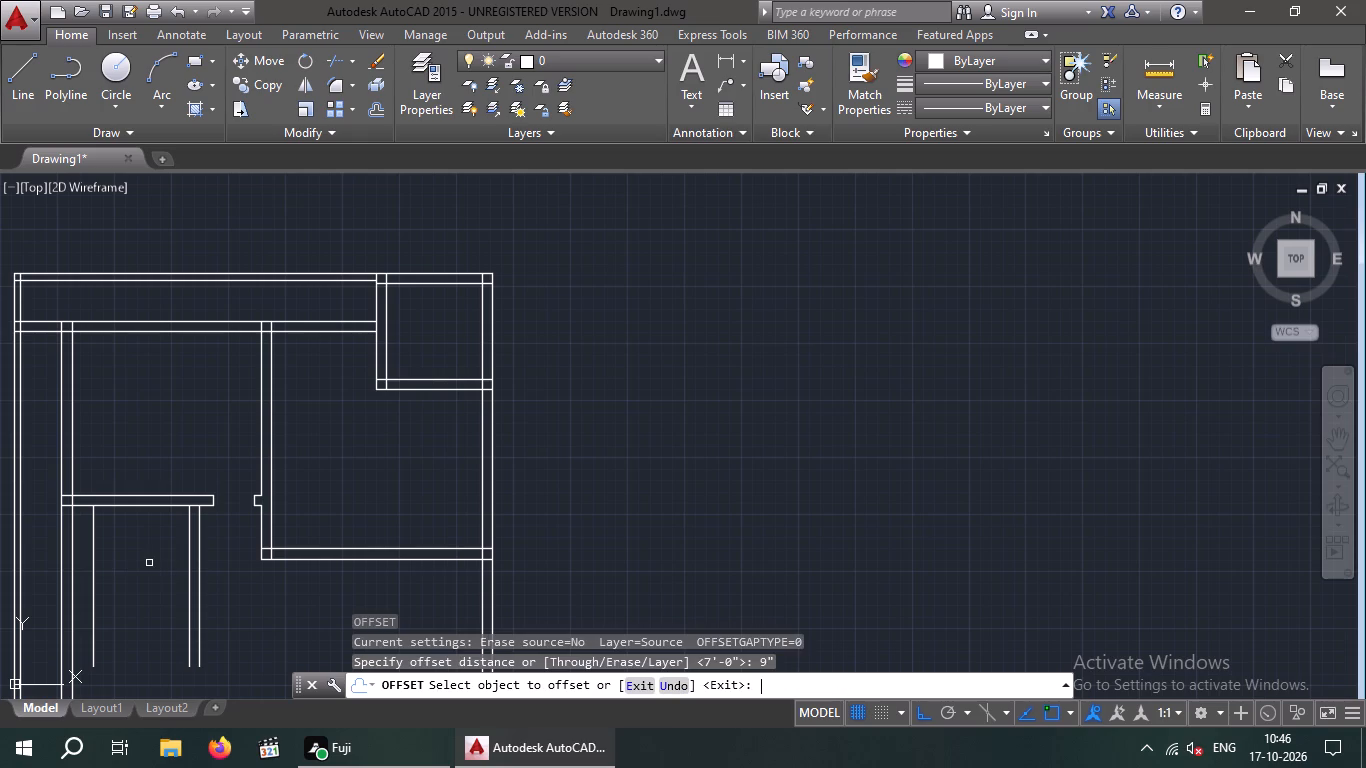
{"action": "left_click", "coordinate": [94, 551]}
{"action": "left_click", "coordinate": [79, 553]}
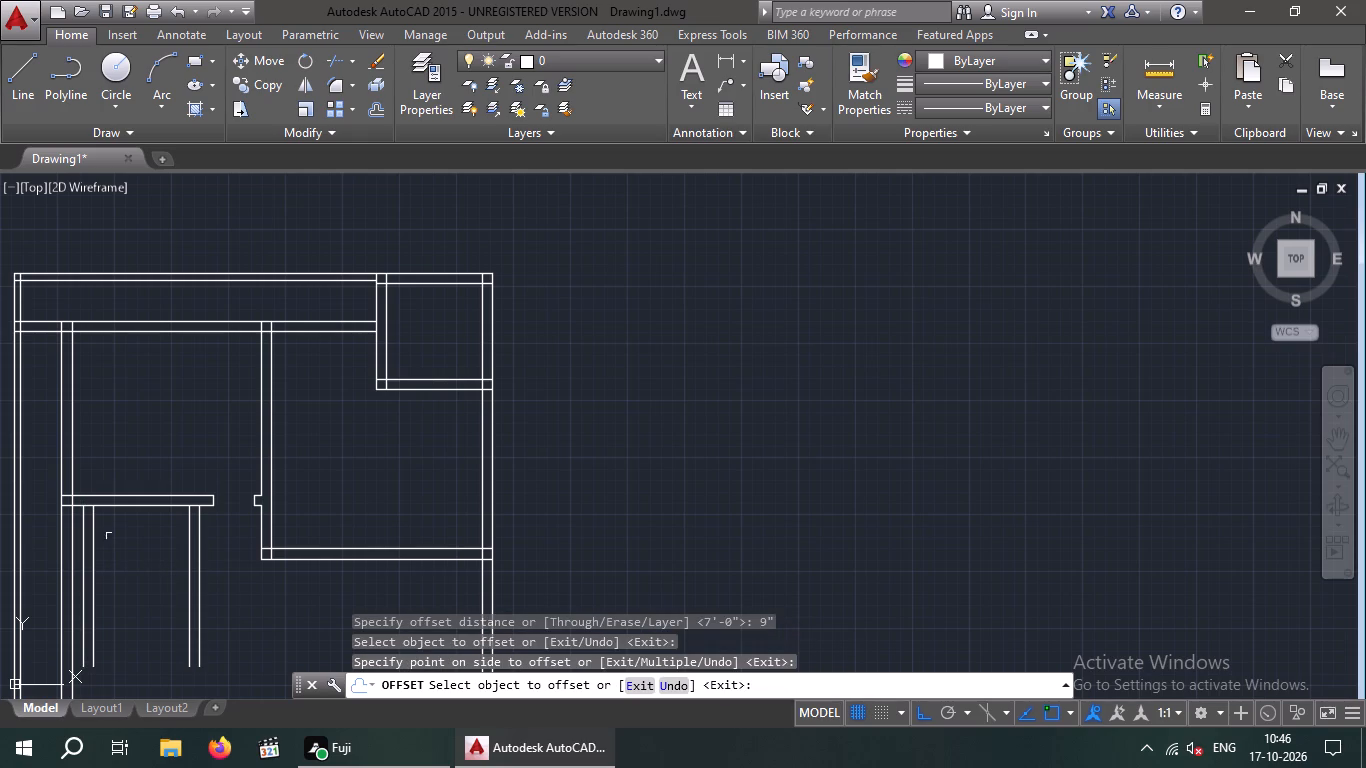
{"action": "key", "text": "Escape"}
Offset the lower edge of the horizontal wall 6' downward across the new partitions.
{"action": "key", "text": "o"}
{"action": "key", "text": "Return"}
{"action": "type", "text": "6'"}
{"action": "key", "text": "Return"}
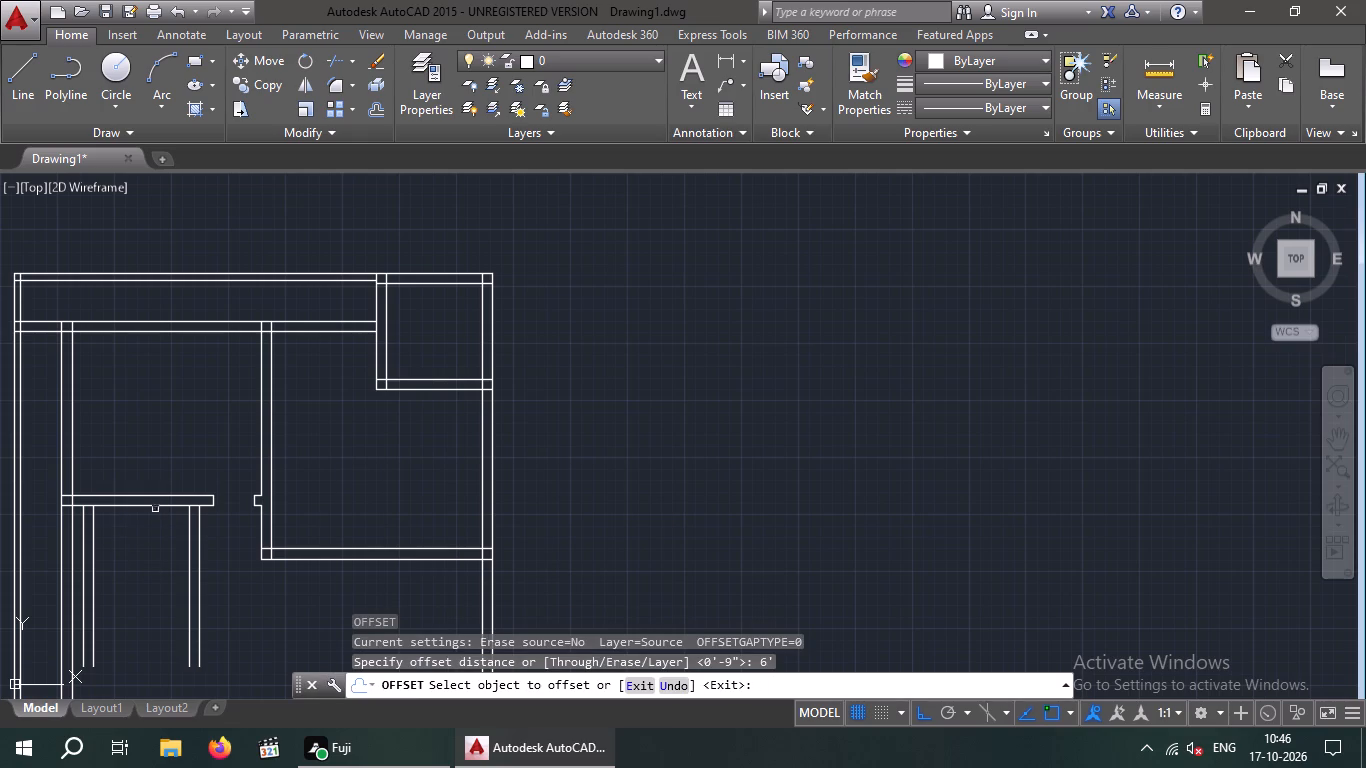
{"action": "left_click_drag", "start_coordinate": [151, 505], "coordinate": [149, 525]}
{"action": "left_click", "coordinate": [143, 611]}
{"action": "key", "text": "Escape"}
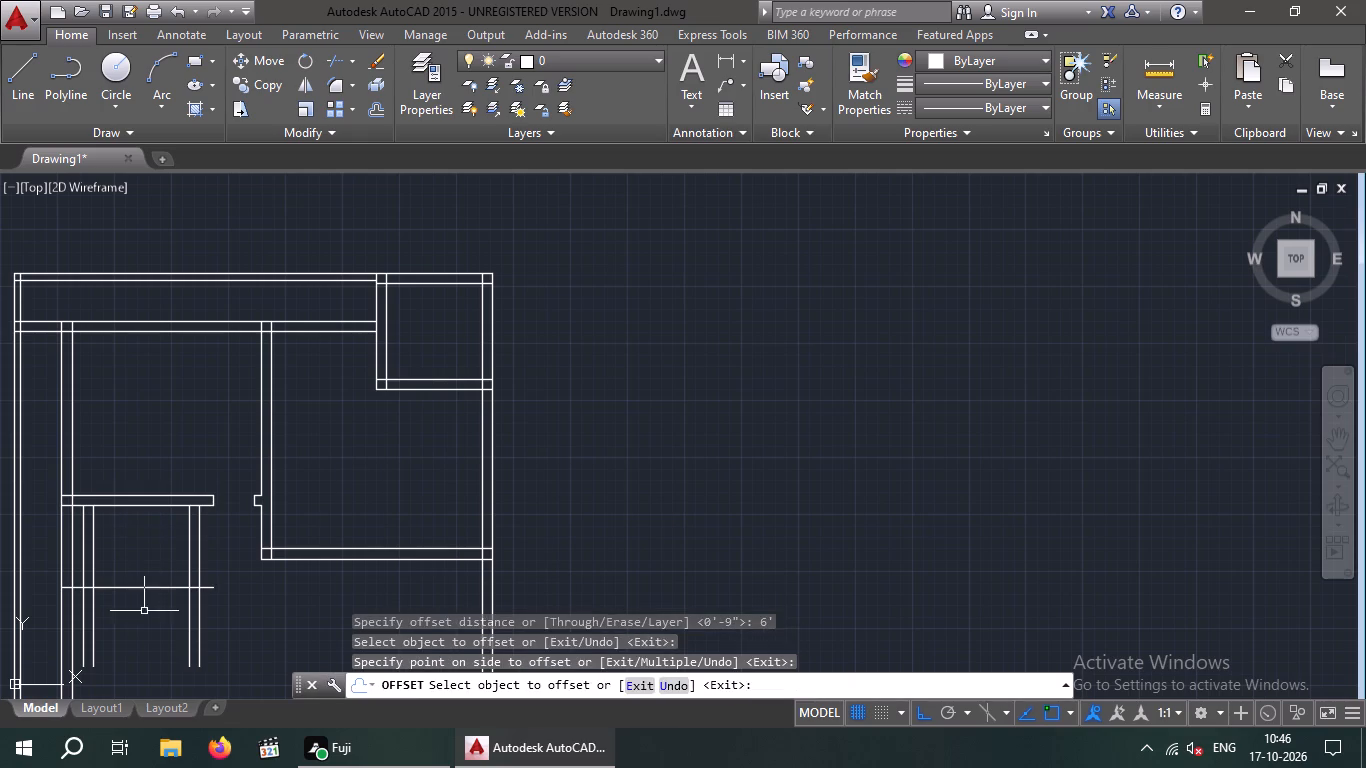
{"action": "key", "text": "Escape"}
Offset the new horizontal line across the partitions 9" downward to form the small room's bottom wall.
{"action": "key", "text": "o"}
{"action": "key", "text": "Return"}
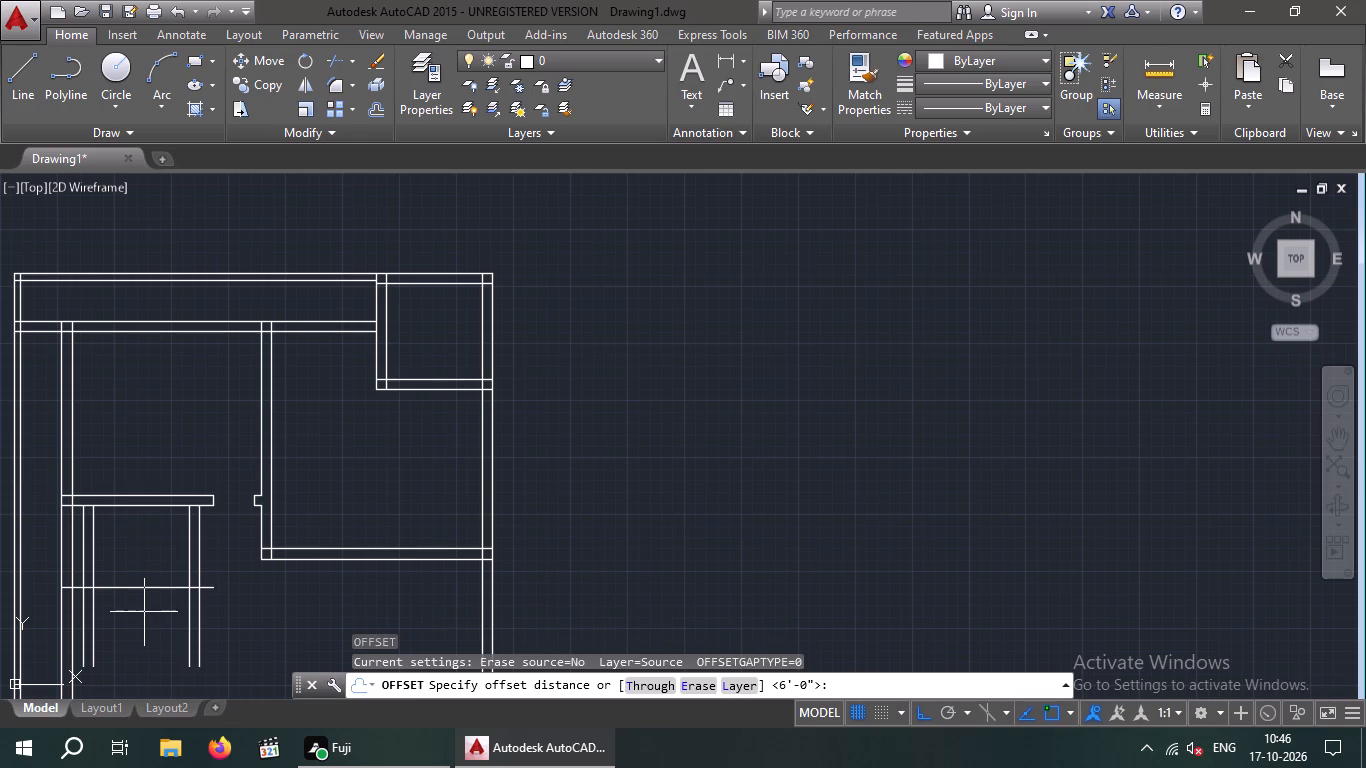
{"action": "type", "text": "9\""}
{"action": "key", "text": "Return"}
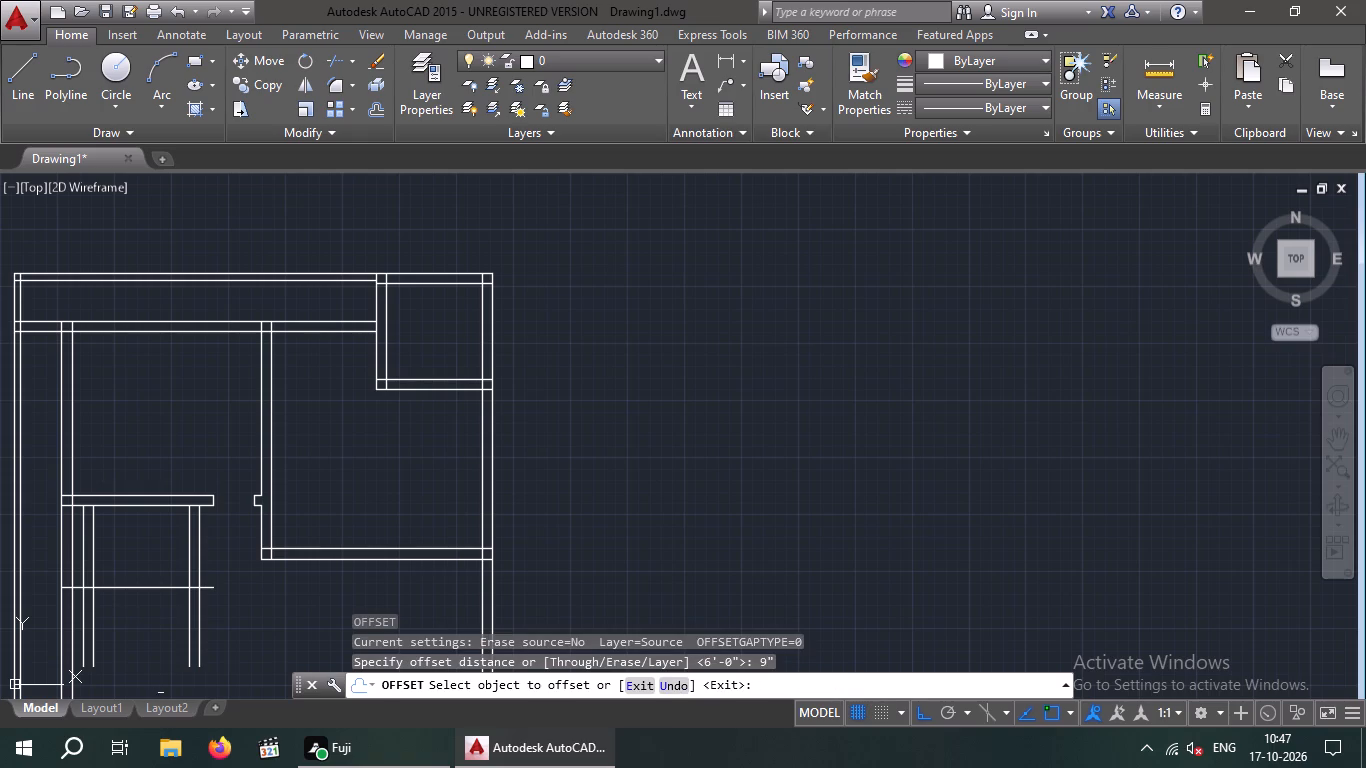
{"action": "left_click_drag", "start_coordinate": [133, 589], "coordinate": [136, 604]}
{"action": "left_click", "coordinate": [141, 624]}
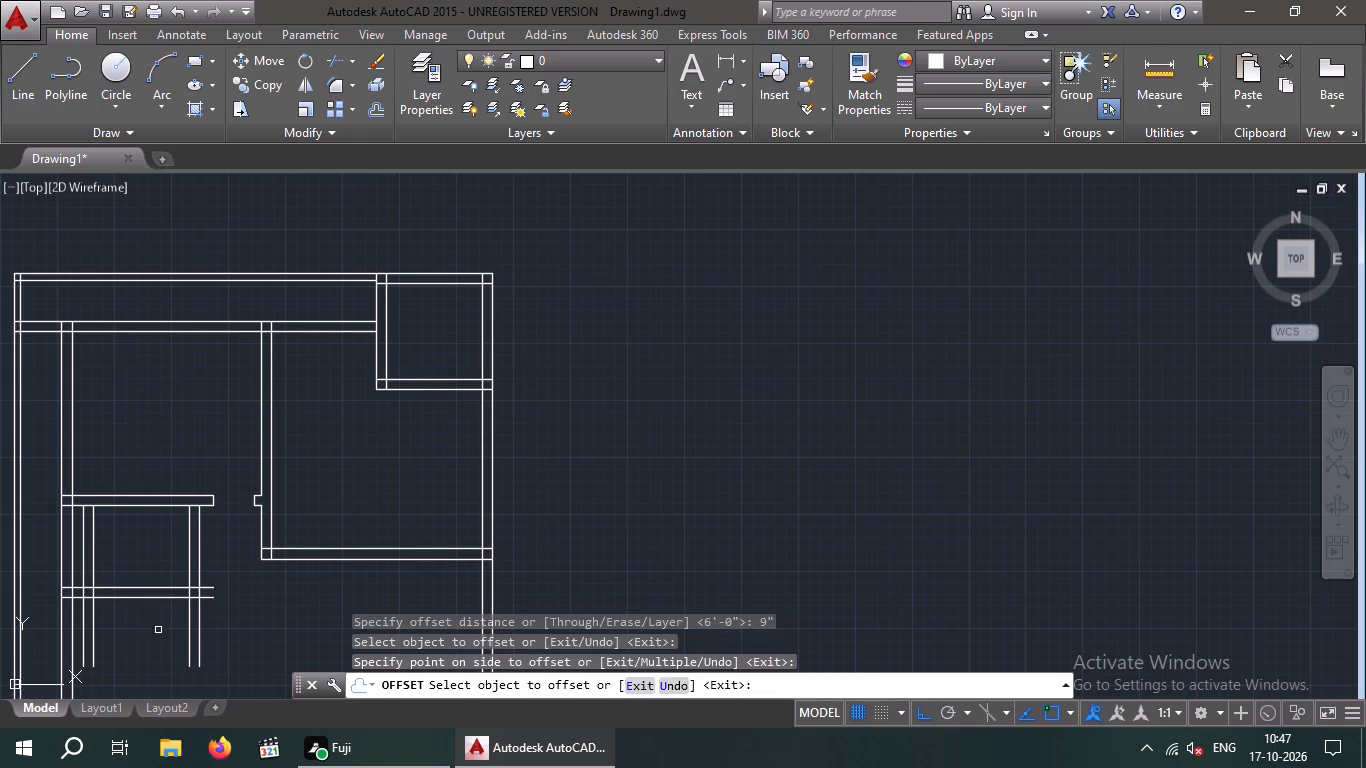
{"action": "key", "text": "Escape"}
{"action": "key", "text": "Escape"}
Trim the small room's wall ends projecting past its right partition and below its bottom wall.
{"action": "type", "text": "tr"}
{"action": "key", "text": "space"}
{"action": "key", "text": "space"}
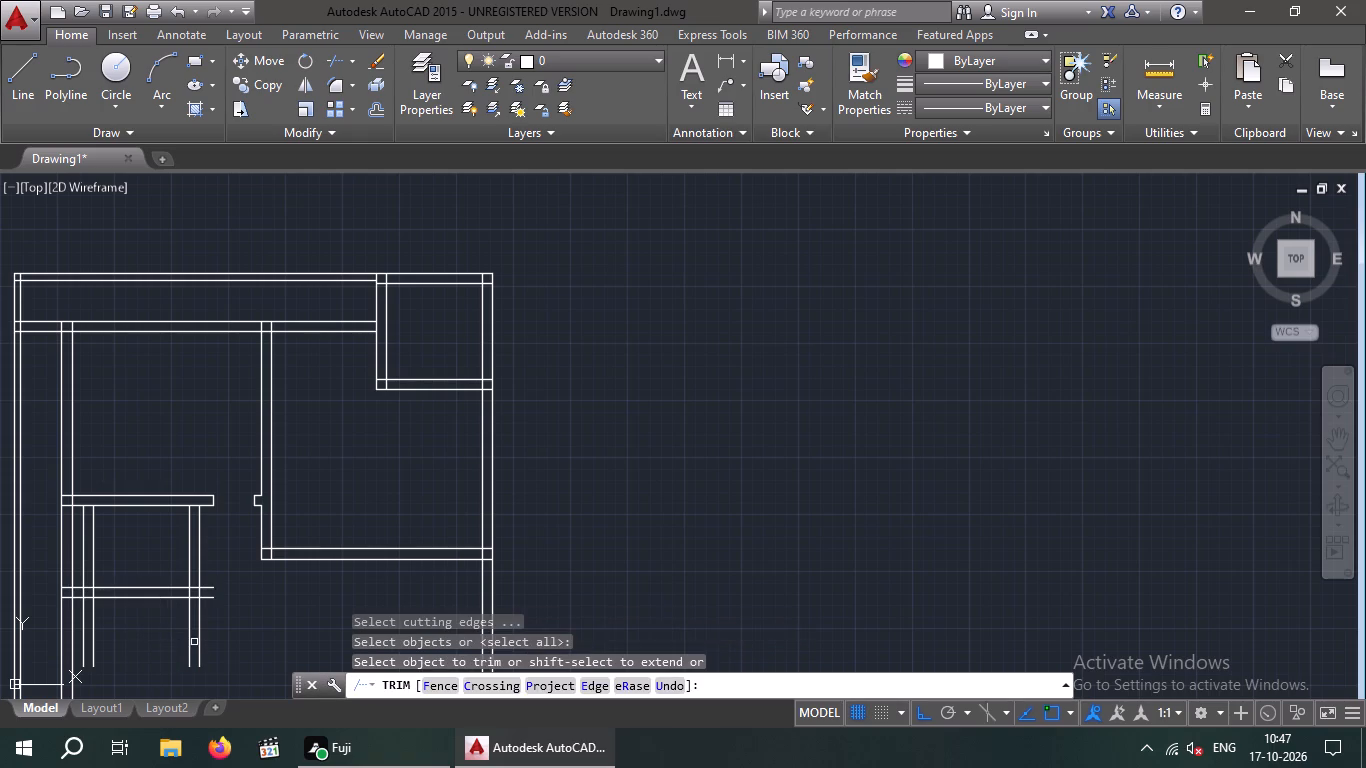
{"action": "scroll", "coordinate": [201, 652], "scroll_direction": "up", "scroll_amount": 3}
{"action": "left_click", "coordinate": [225, 586]}
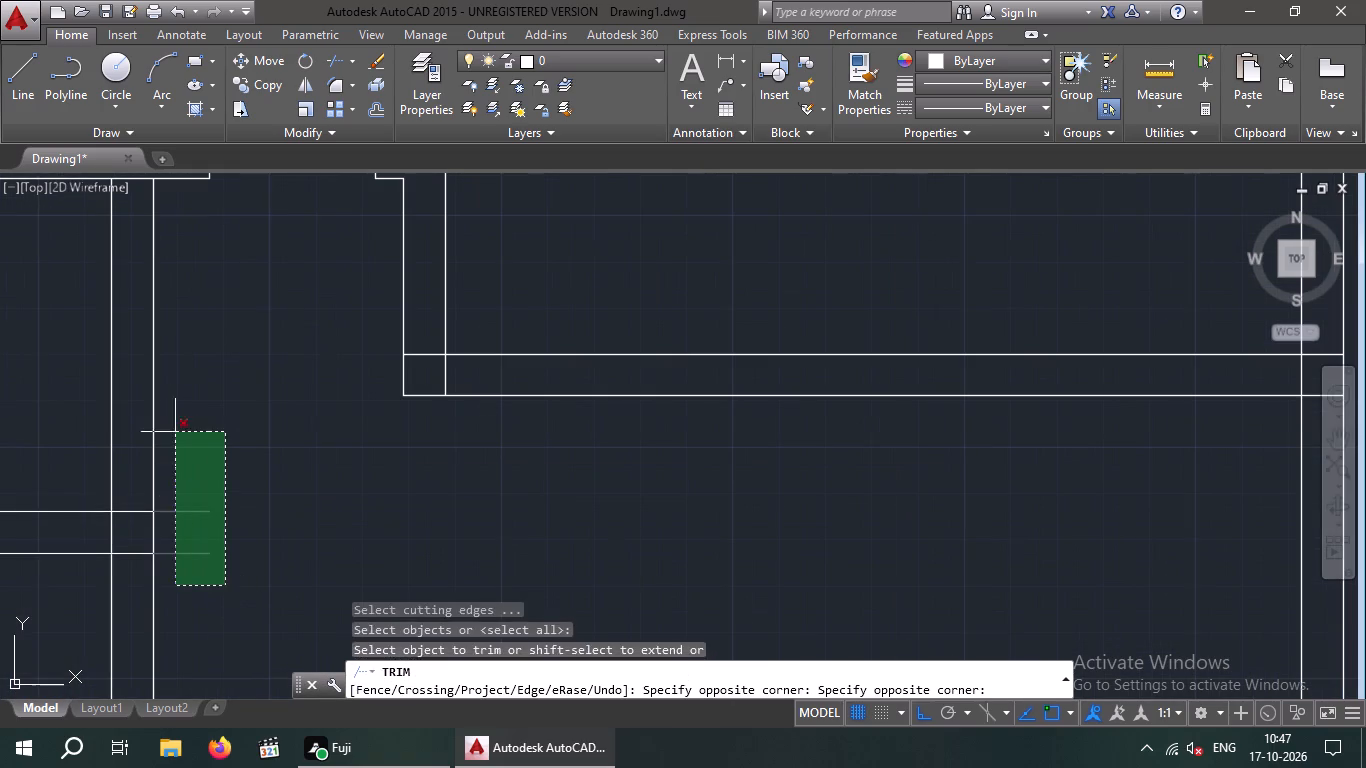
{"action": "left_click", "coordinate": [175, 432]}
{"action": "scroll", "coordinate": [180, 438], "scroll_direction": "down", "scroll_amount": 3}
{"action": "left_click_drag", "start_coordinate": [233, 499], "coordinate": [168, 524]}
{"action": "left_click", "coordinate": [132, 529]}
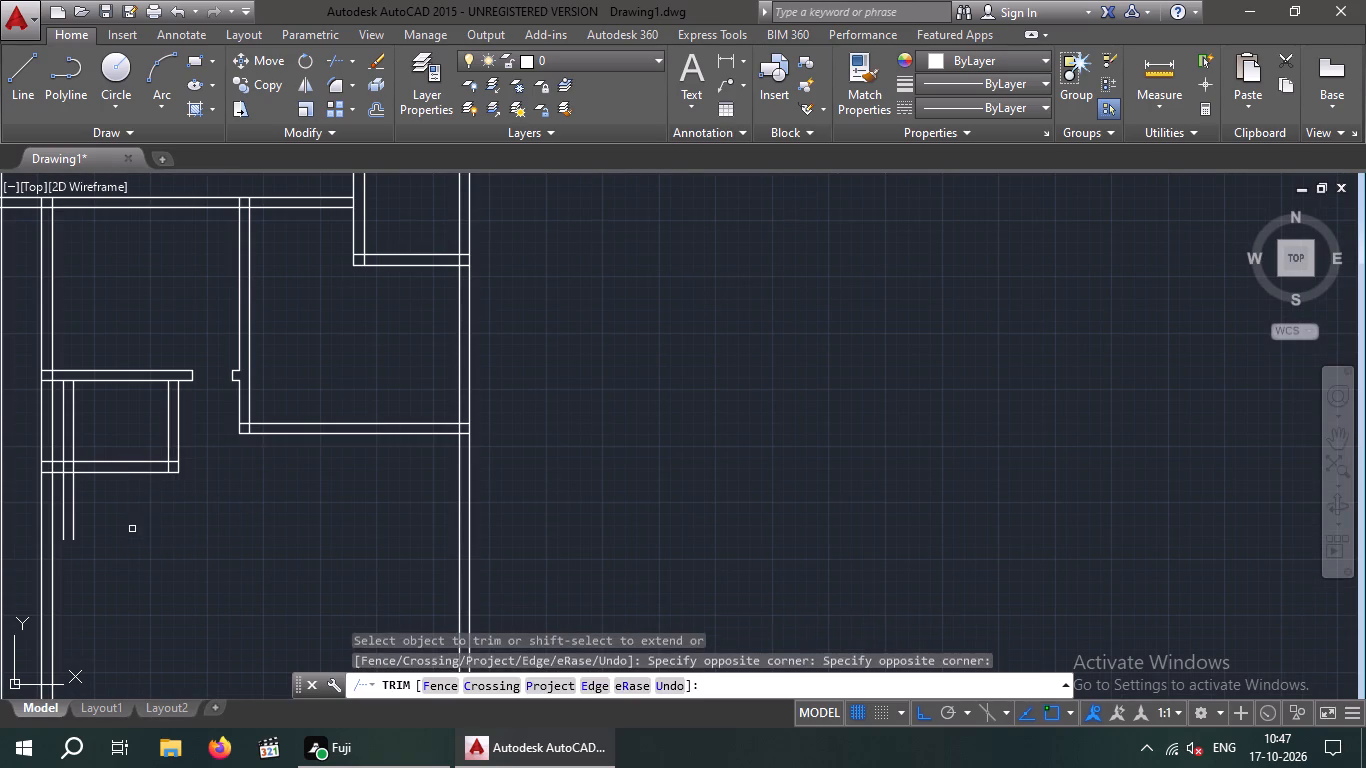
{"action": "middle_click_drag", "start_coordinate": [133, 529], "coordinate": [311, 536]}
{"action": "scroll", "coordinate": [262, 518], "scroll_direction": "up", "scroll_amount": 4}
{"action": "left_click_drag", "start_coordinate": [286, 437], "coordinate": [178, 483]}
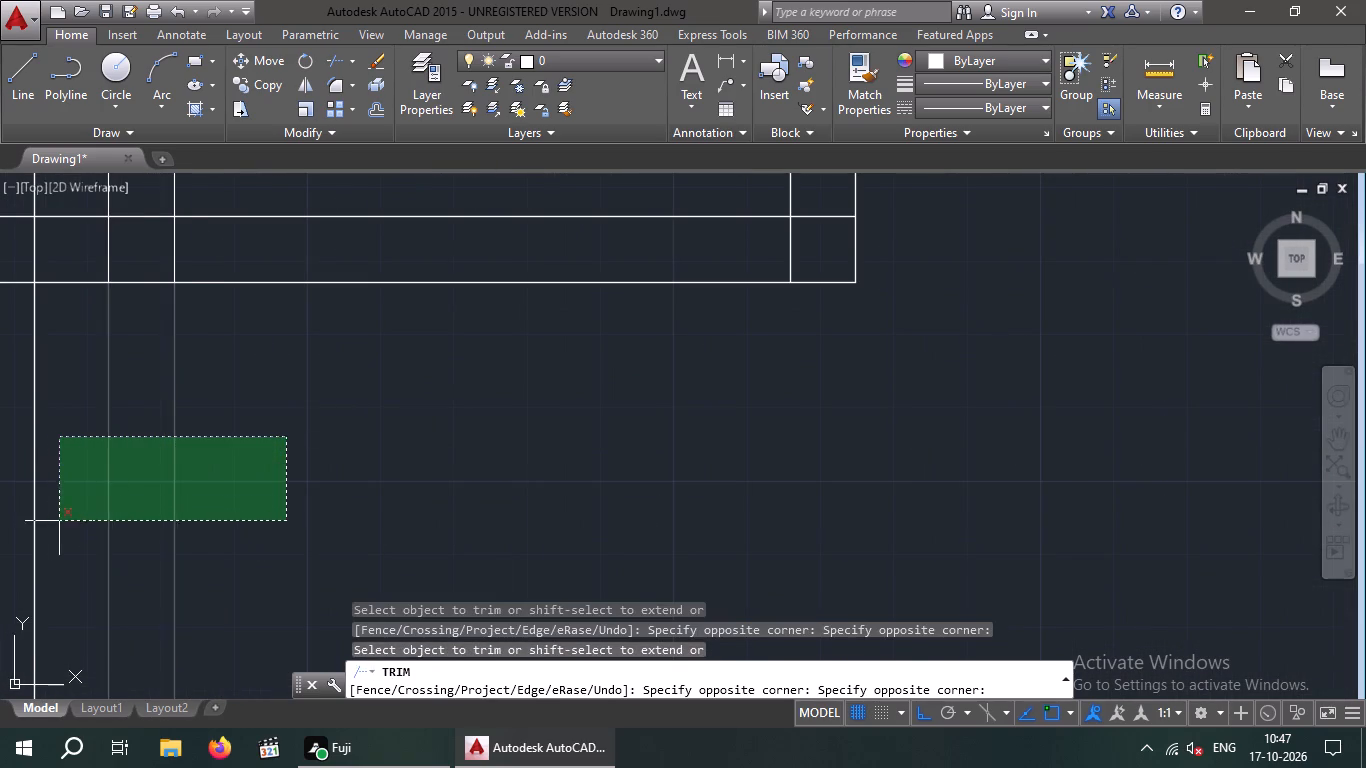
{"action": "left_click", "coordinate": [66, 525]}
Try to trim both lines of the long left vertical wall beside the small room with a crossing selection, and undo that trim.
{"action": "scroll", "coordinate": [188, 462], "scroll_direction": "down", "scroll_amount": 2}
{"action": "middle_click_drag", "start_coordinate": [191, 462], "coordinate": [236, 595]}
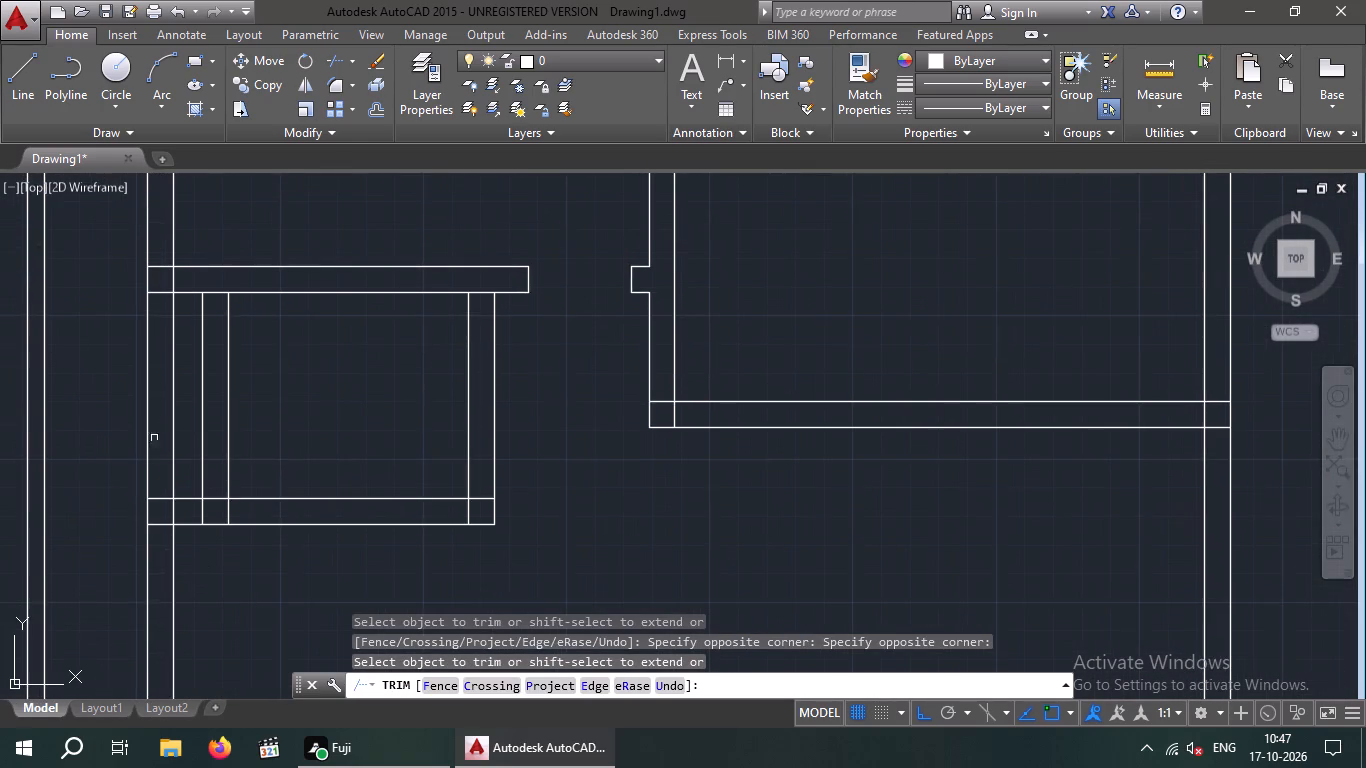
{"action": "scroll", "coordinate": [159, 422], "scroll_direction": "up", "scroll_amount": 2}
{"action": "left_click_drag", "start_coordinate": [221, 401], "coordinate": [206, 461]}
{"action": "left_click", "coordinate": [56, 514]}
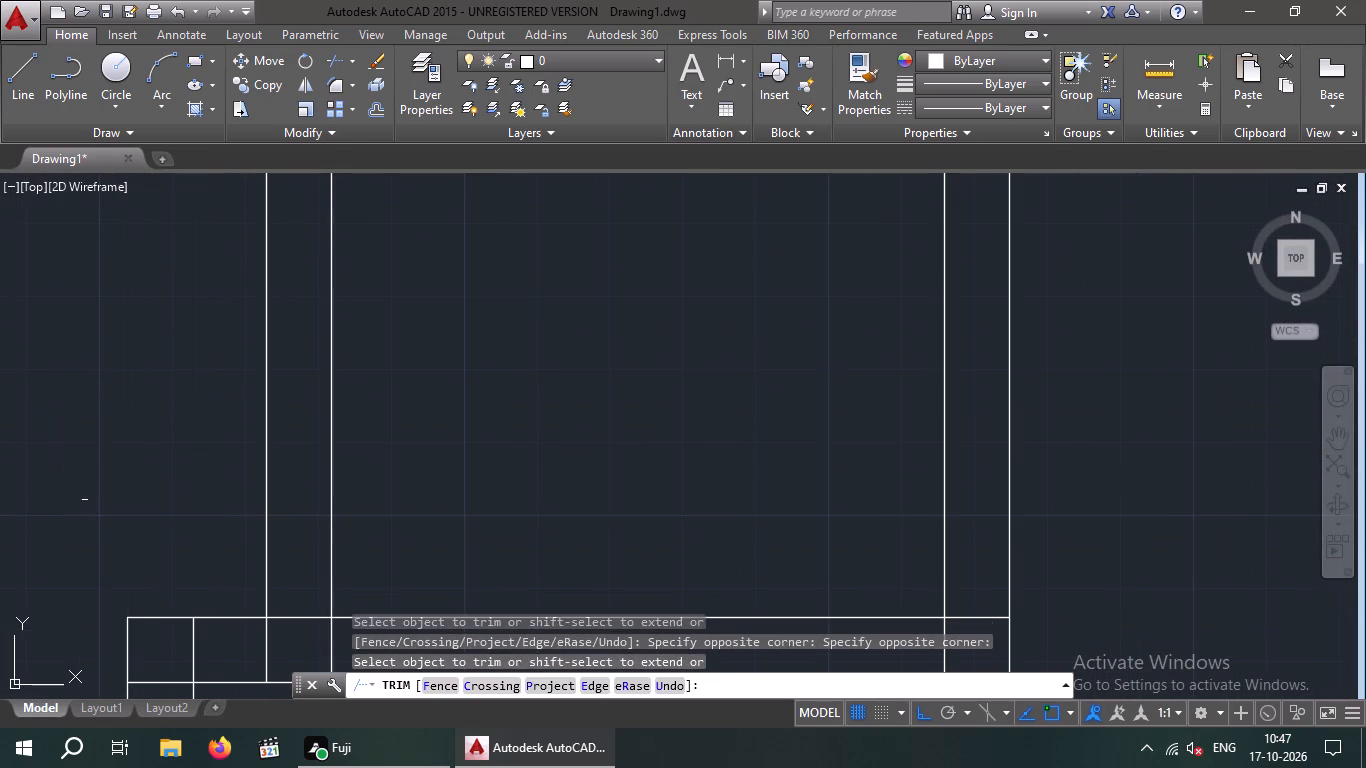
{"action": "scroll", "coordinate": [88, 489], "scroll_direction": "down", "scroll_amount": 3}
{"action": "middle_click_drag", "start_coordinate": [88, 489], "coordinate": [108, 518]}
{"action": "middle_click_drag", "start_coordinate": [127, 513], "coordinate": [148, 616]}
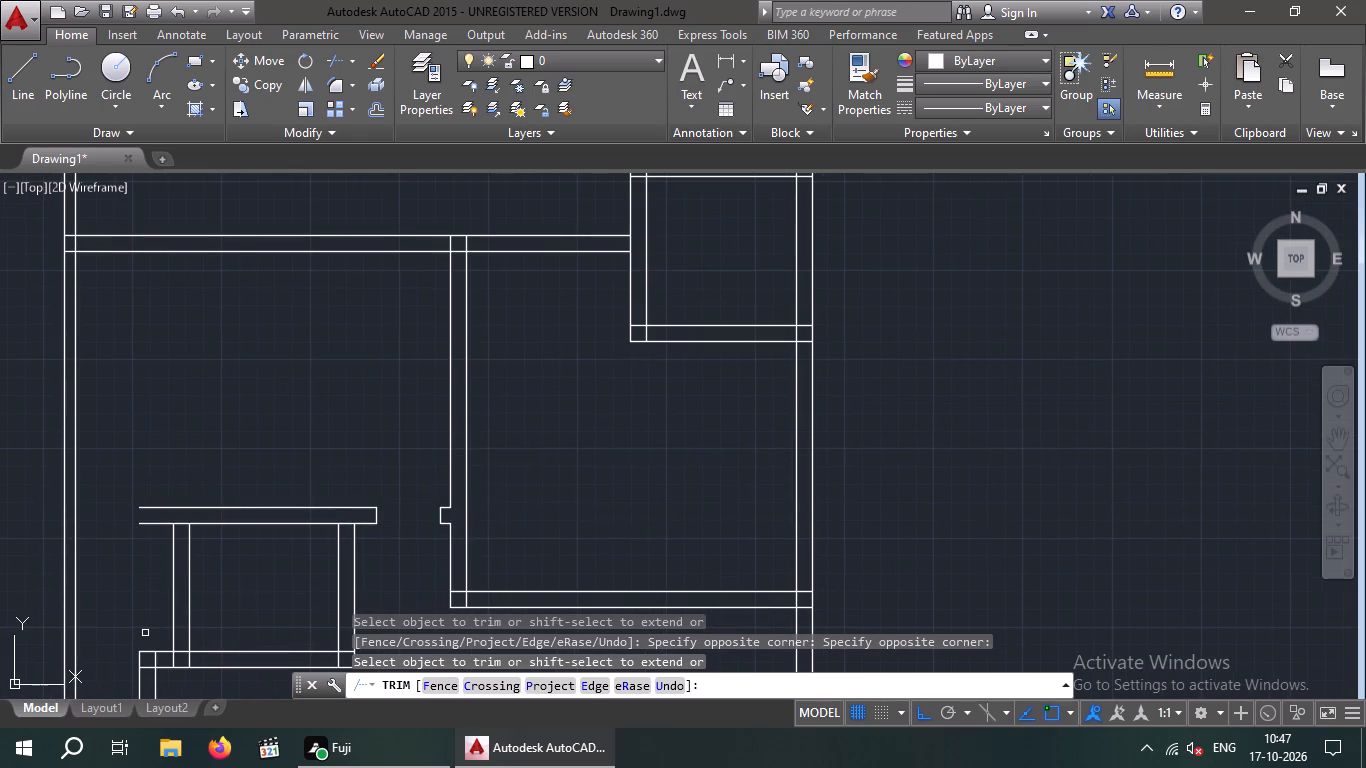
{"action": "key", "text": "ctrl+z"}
Trim each line of the long left vertical wall individually between the small room's top and bottom walls.
{"action": "scroll", "coordinate": [151, 624], "scroll_direction": "down", "scroll_amount": 4}
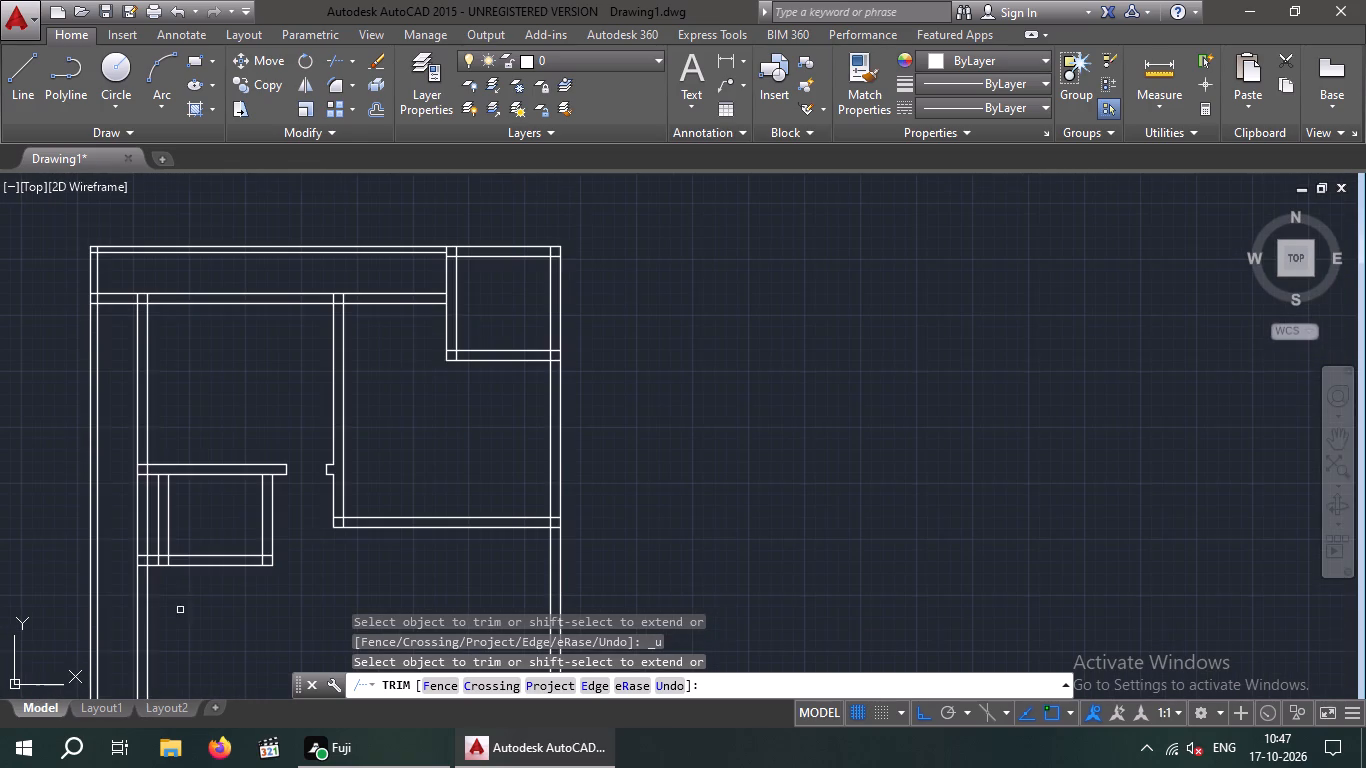
{"action": "scroll", "coordinate": [138, 510], "scroll_direction": "up", "scroll_amount": 3}
{"action": "left_click_drag", "start_coordinate": [172, 511], "coordinate": [156, 534]}
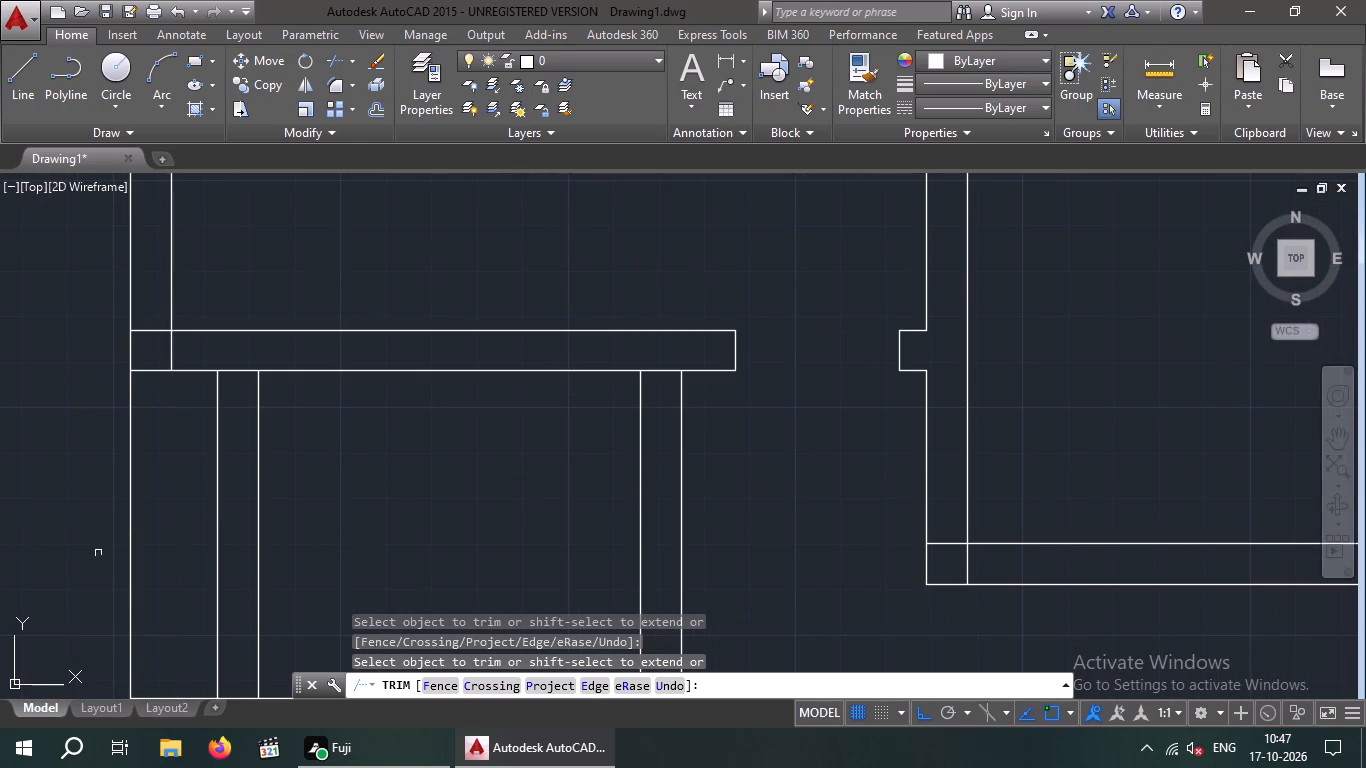
{"action": "scroll", "coordinate": [144, 538], "scroll_direction": "down", "scroll_amount": 3}
{"action": "left_click", "coordinate": [141, 546]}
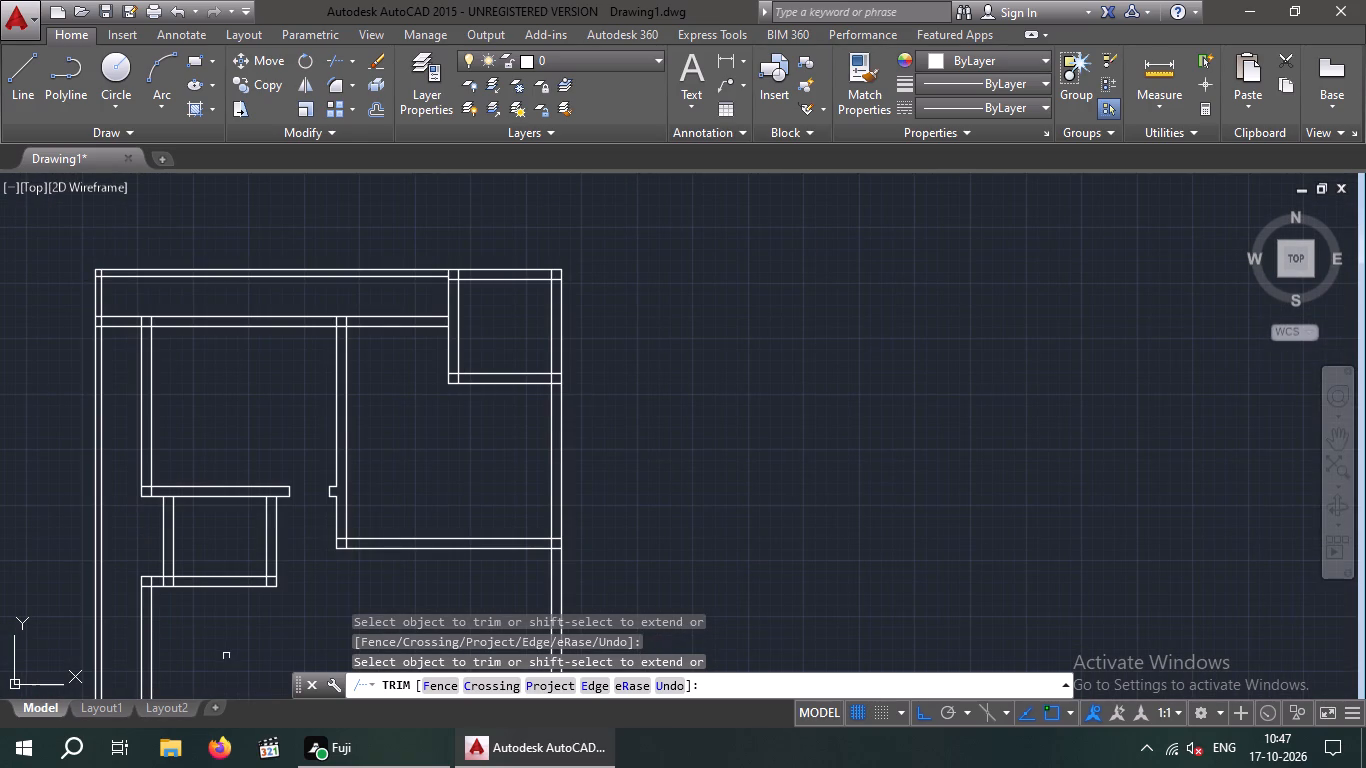
{"action": "middle_click", "coordinate": [228, 641]}
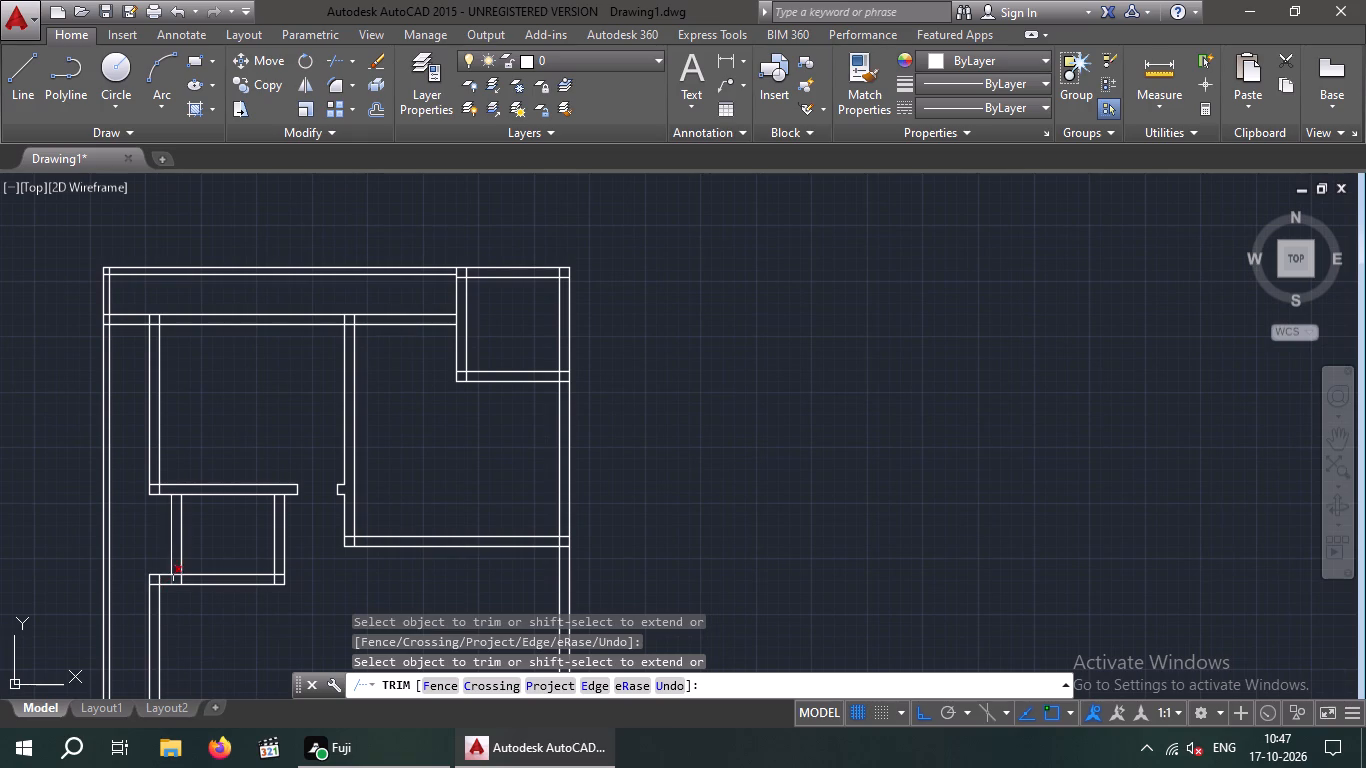
Trim the overlapping wall lines where the small room's top wall meets the long left wall and the room's left partition.
{"action": "scroll", "coordinate": [157, 487], "scroll_direction": "up", "scroll_amount": 4}
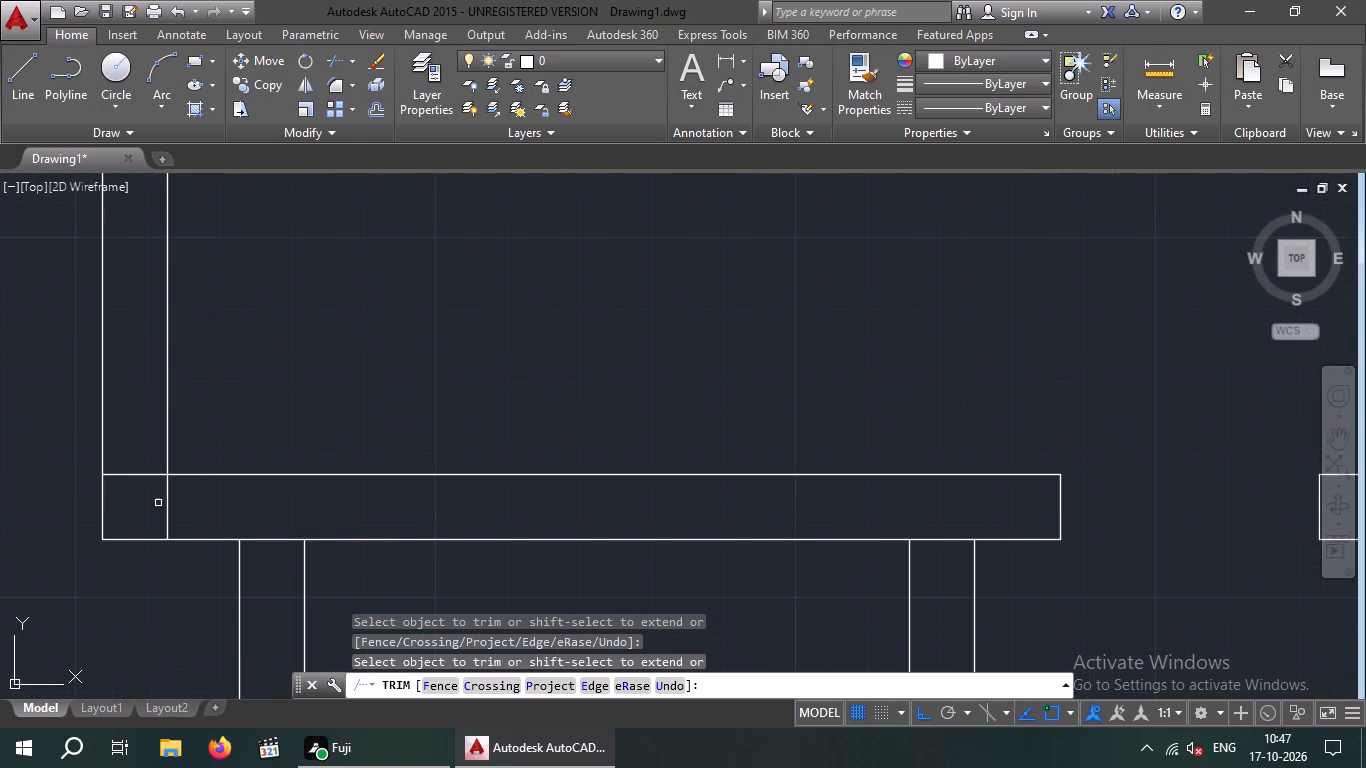
{"action": "left_click", "coordinate": [167, 517]}
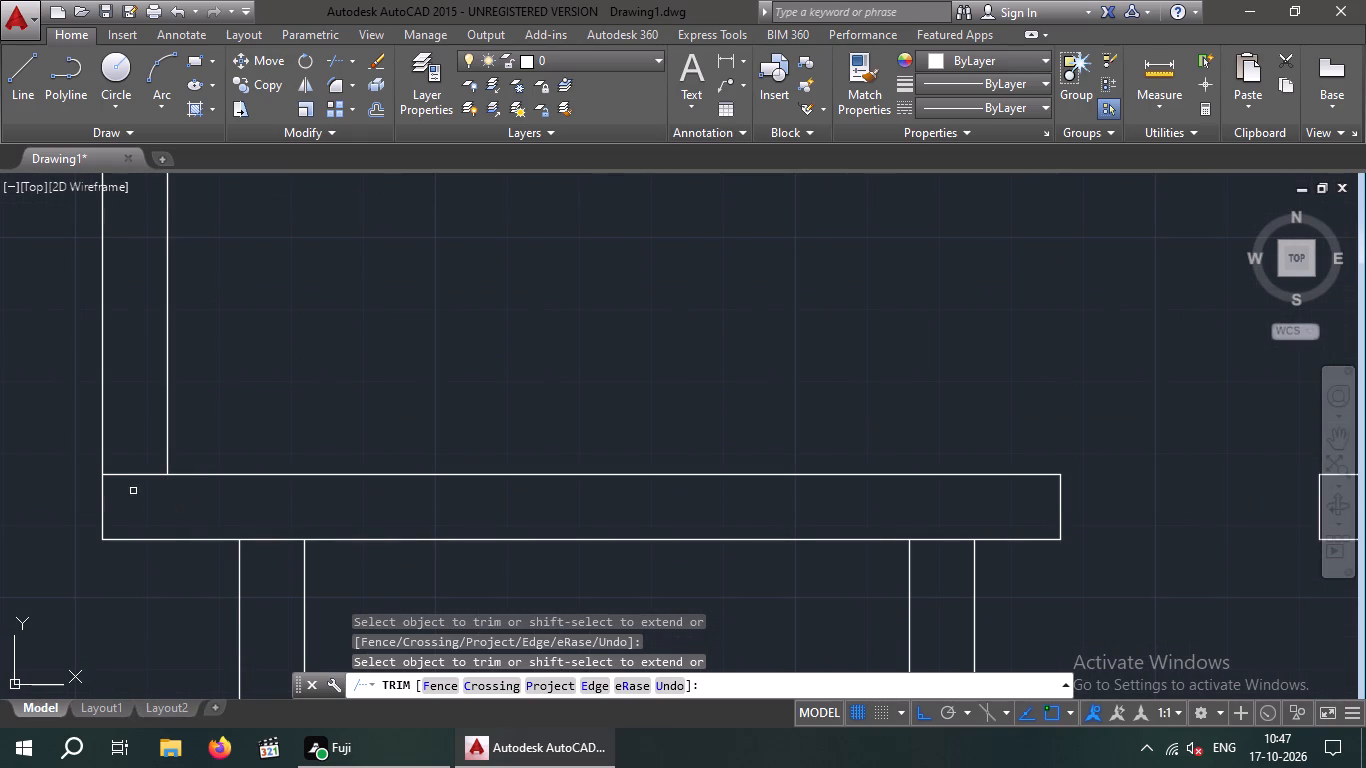
{"action": "left_click", "coordinate": [137, 474]}
{"action": "scroll", "coordinate": [137, 478], "scroll_direction": "down", "scroll_amount": 4}
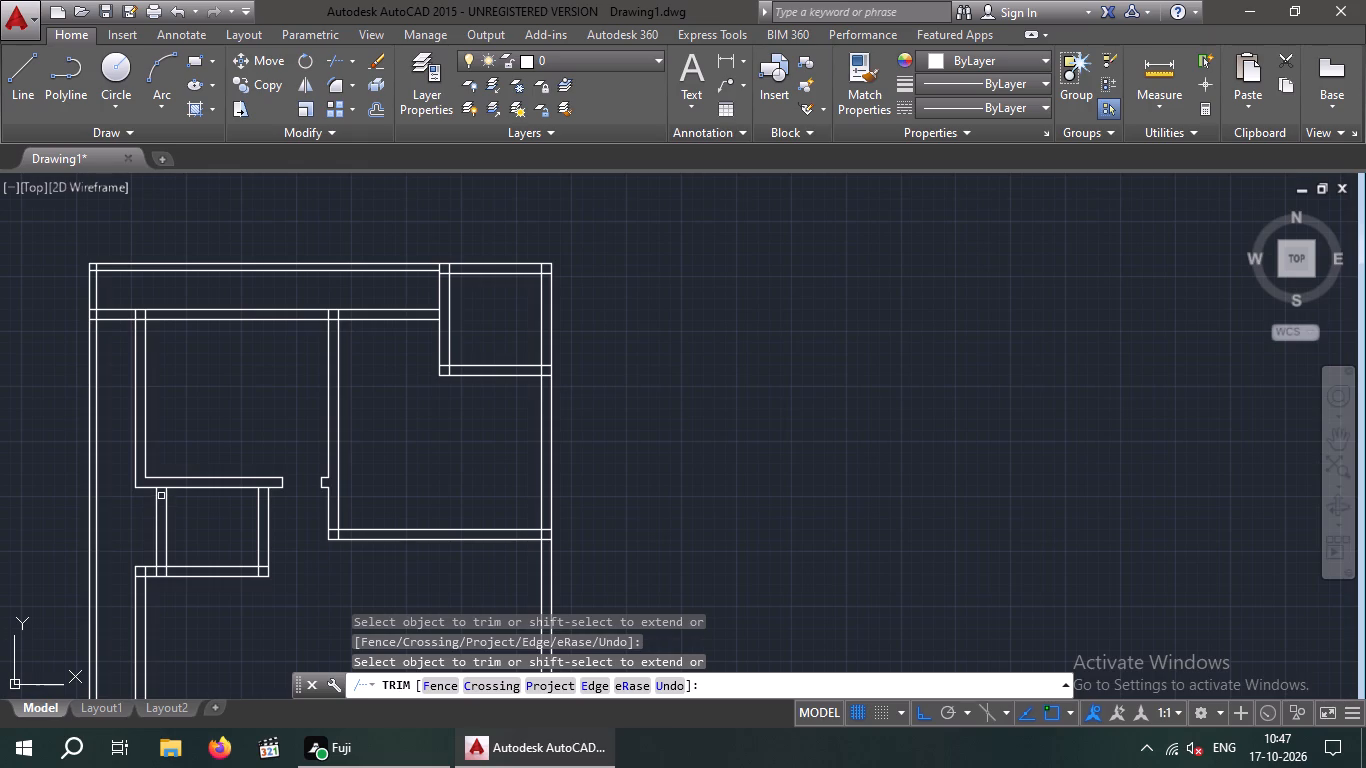
{"action": "scroll", "coordinate": [162, 494], "scroll_direction": "up", "scroll_amount": 3}
{"action": "left_click", "coordinate": [158, 476]}
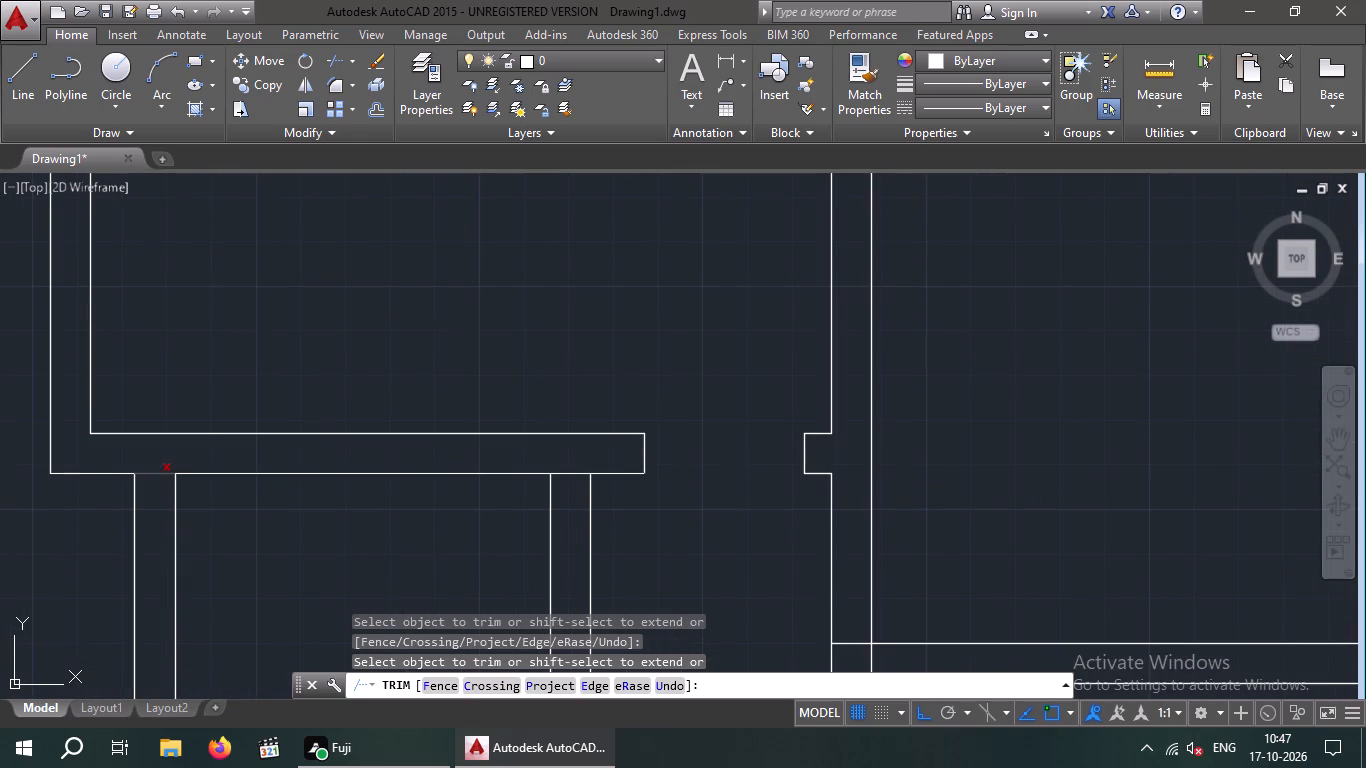
Trim the overlapping wall lines where the small room's bottom wall meets the long left wall and the room's left partition.
{"action": "scroll", "coordinate": [158, 476], "scroll_direction": "down", "scroll_amount": 4}
{"action": "scroll", "coordinate": [143, 540], "scroll_direction": "up", "scroll_amount": 7}
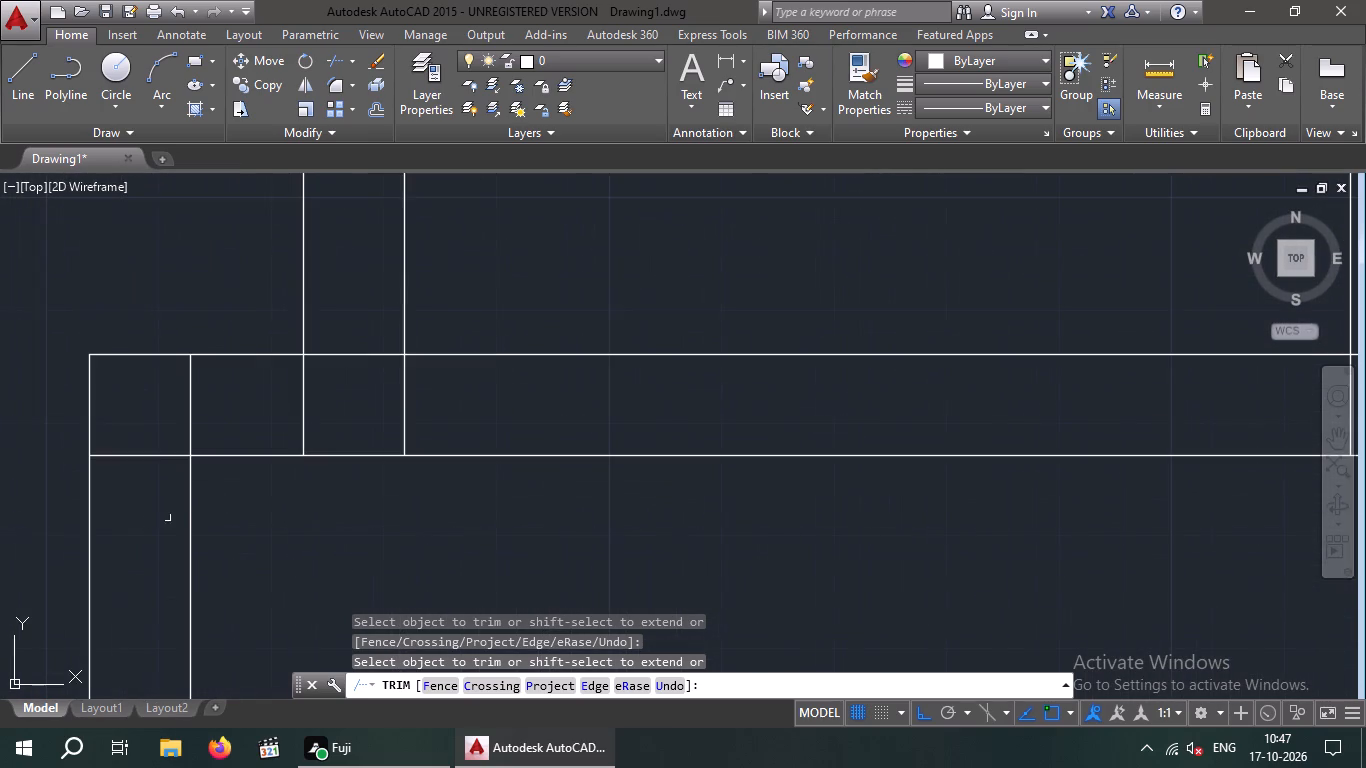
{"action": "left_click_drag", "start_coordinate": [437, 382], "coordinate": [308, 421]}
{"action": "left_click", "coordinate": [126, 419]}
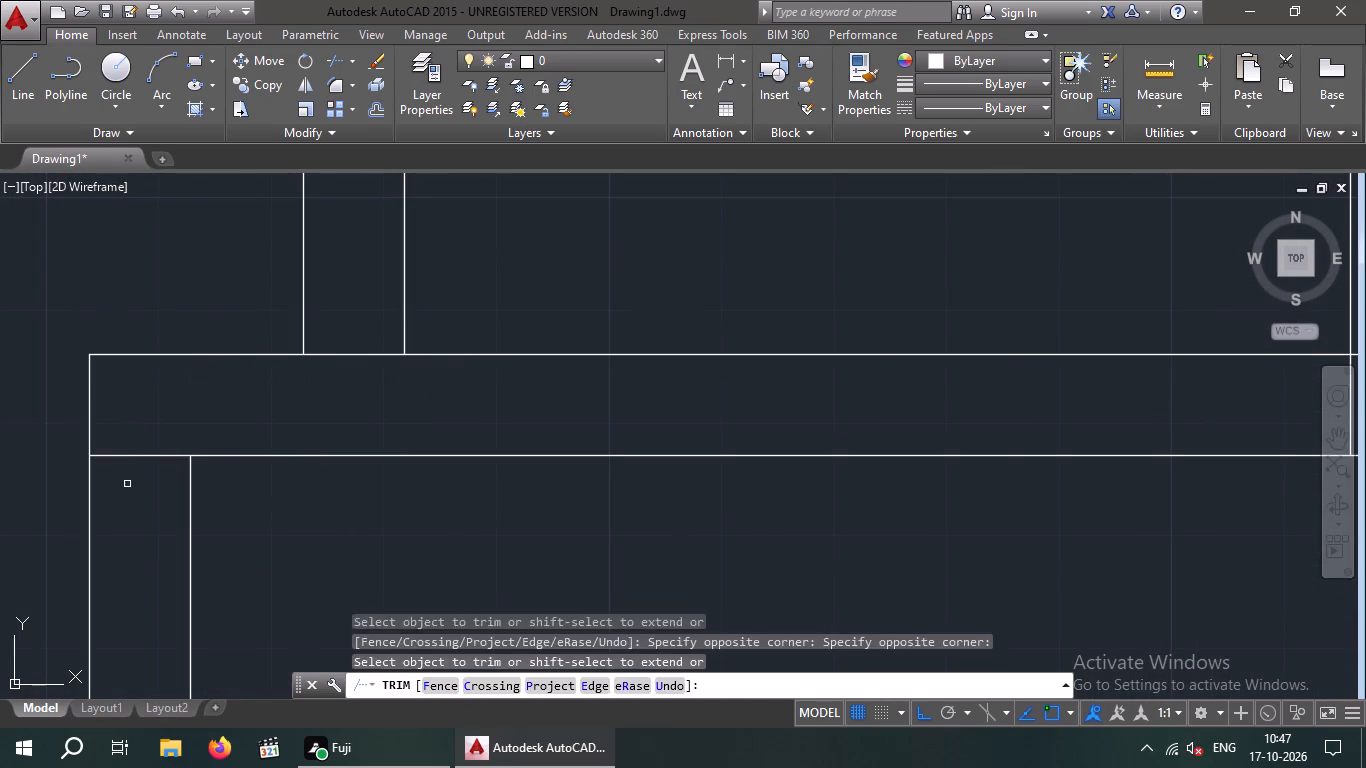
{"action": "left_click_drag", "start_coordinate": [147, 514], "coordinate": [140, 484]}
{"action": "left_click", "coordinate": [138, 450]}
{"action": "left_click_drag", "start_coordinate": [353, 397], "coordinate": [352, 384]}
{"action": "left_click", "coordinate": [333, 338]}
{"action": "scroll", "coordinate": [346, 345], "scroll_direction": "down", "scroll_amount": 2}
{"action": "scroll", "coordinate": [382, 435], "scroll_direction": "down", "scroll_amount": 2}
{"action": "key", "text": "Escape"}
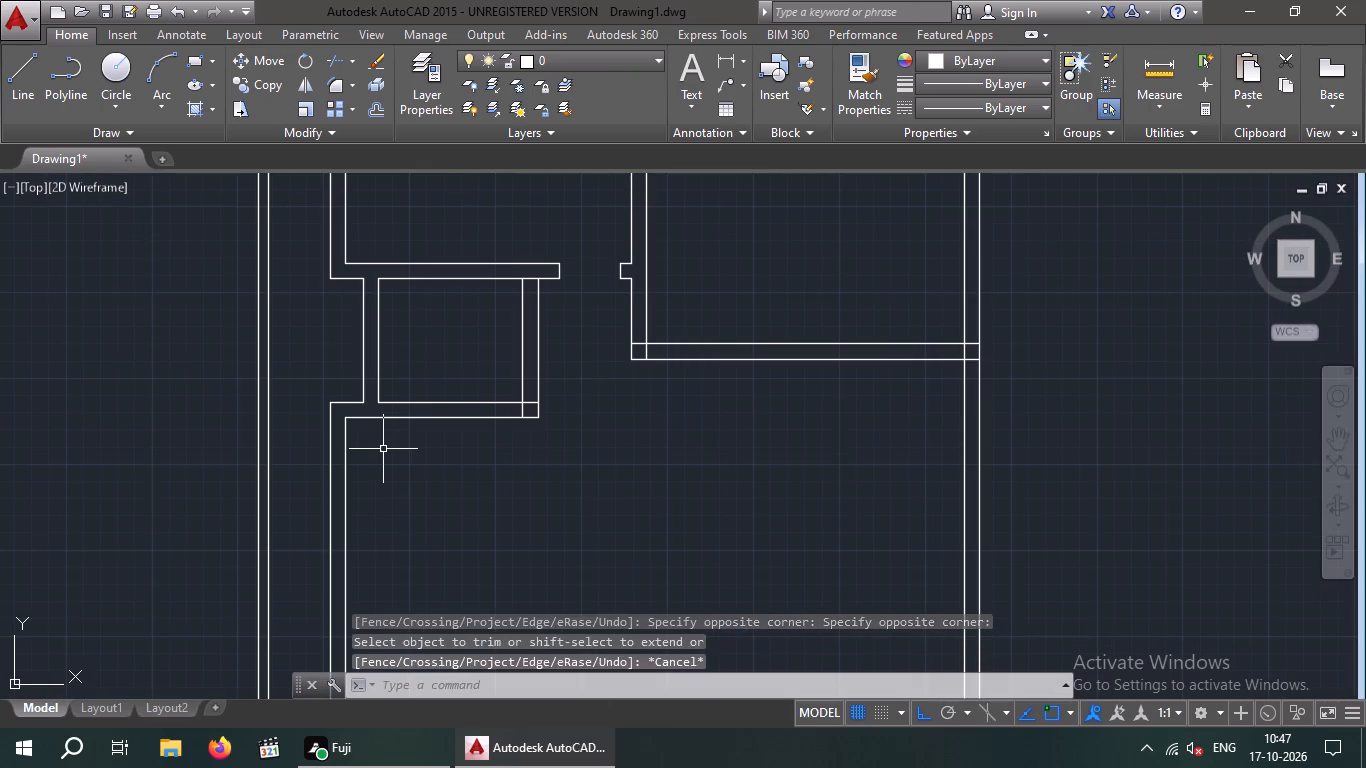
{"action": "key", "text": "Escape"}
Offset the inner line of the small room's left partition 6" into the room.
{"action": "middle_click_drag", "start_coordinate": [397, 350], "coordinate": [383, 447]}
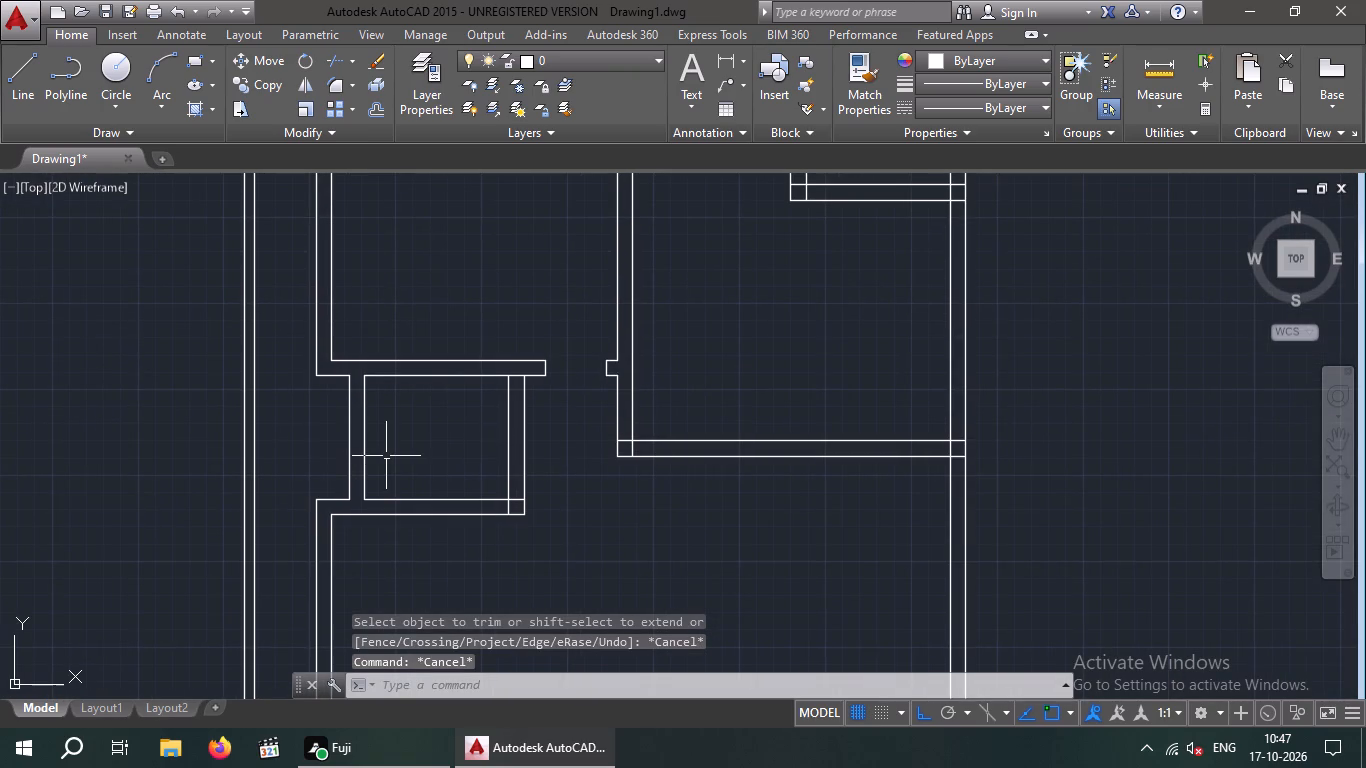
{"action": "key", "text": "o"}
{"action": "key", "text": "Return"}
{"action": "key", "text": "6"}
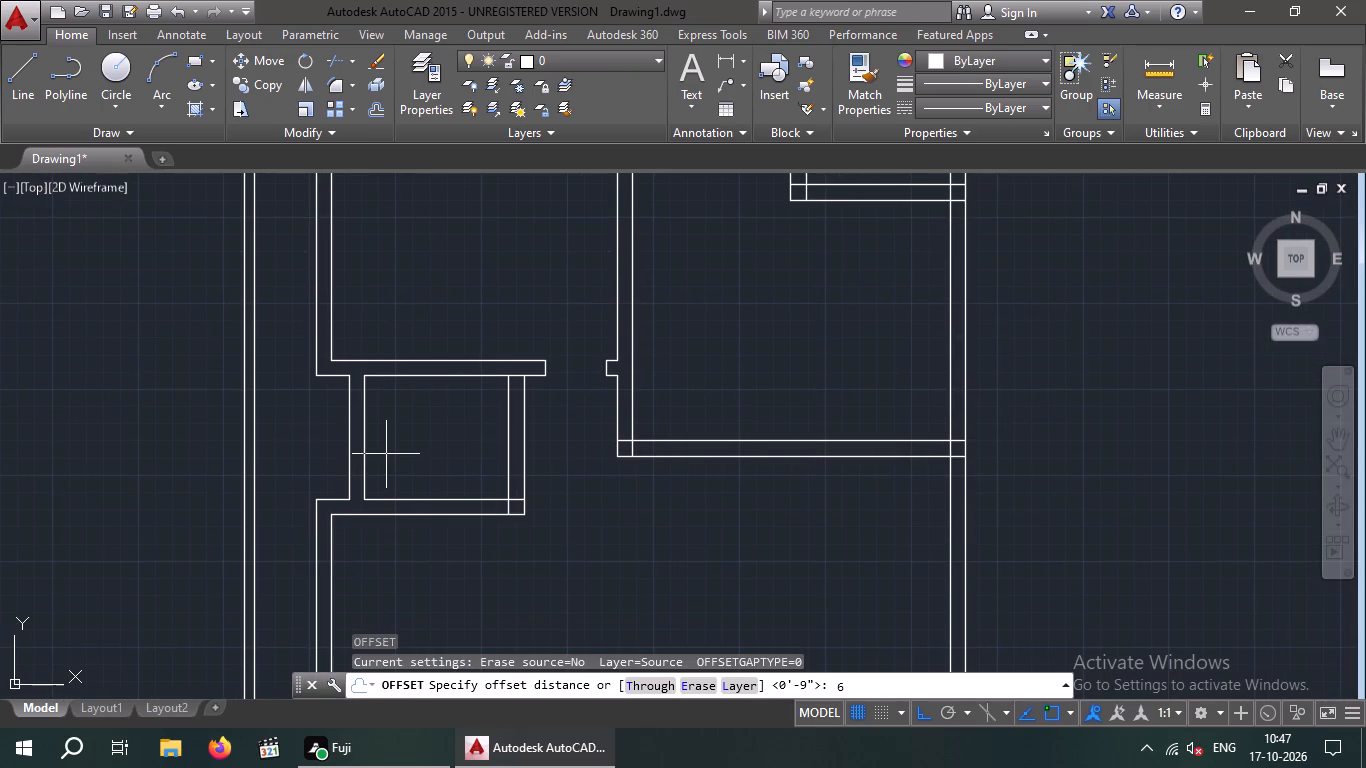
{"action": "key", "text": "shift+quotedbl"}
{"action": "key", "text": "Return"}
{"action": "left_click_drag", "start_coordinate": [365, 428], "coordinate": [381, 427]}
{"action": "left_click", "coordinate": [452, 420]}
{"action": "key", "text": "Escape"}
{"action": "key", "text": "Escape"}
Offset the new 6" line 2' farther into the small room to mark the door width.
{"action": "key", "text": "o"}
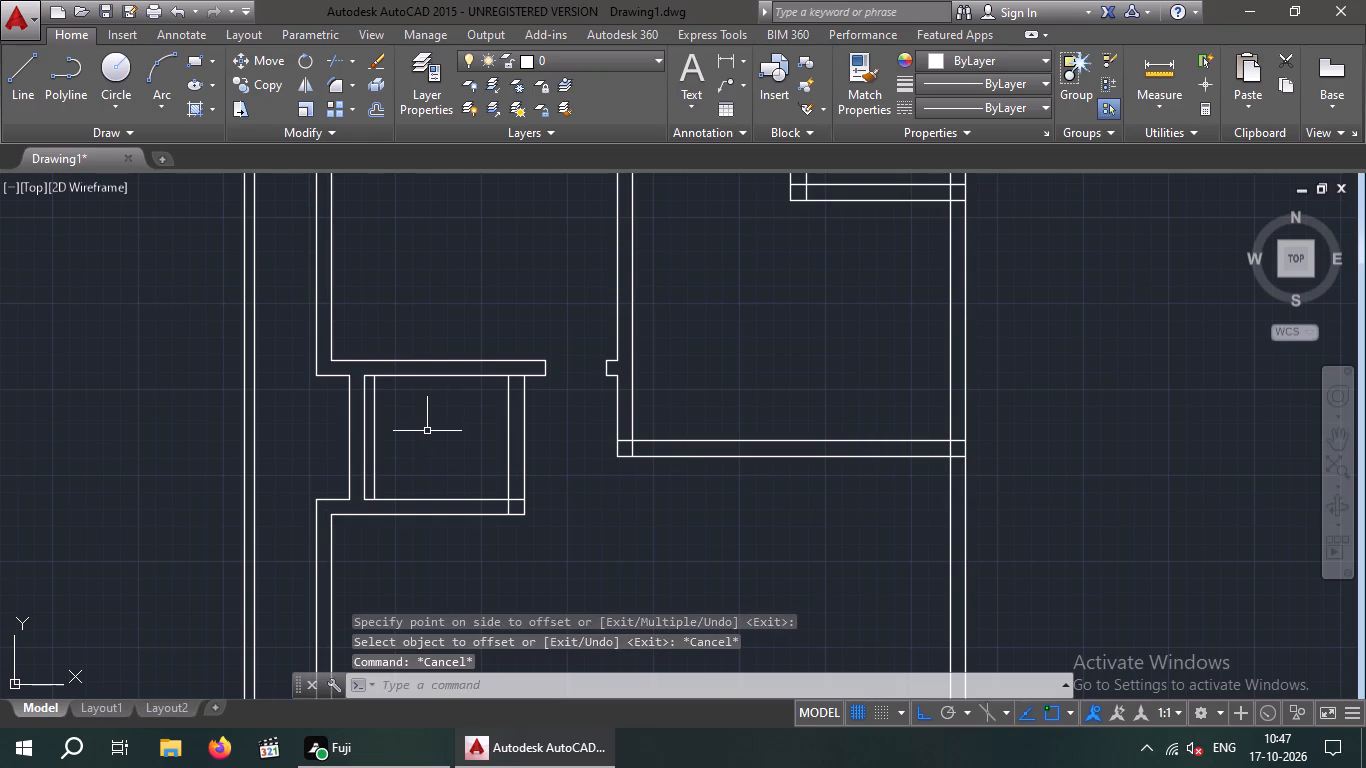
{"action": "key", "text": "Return"}
{"action": "key", "text": "2"}
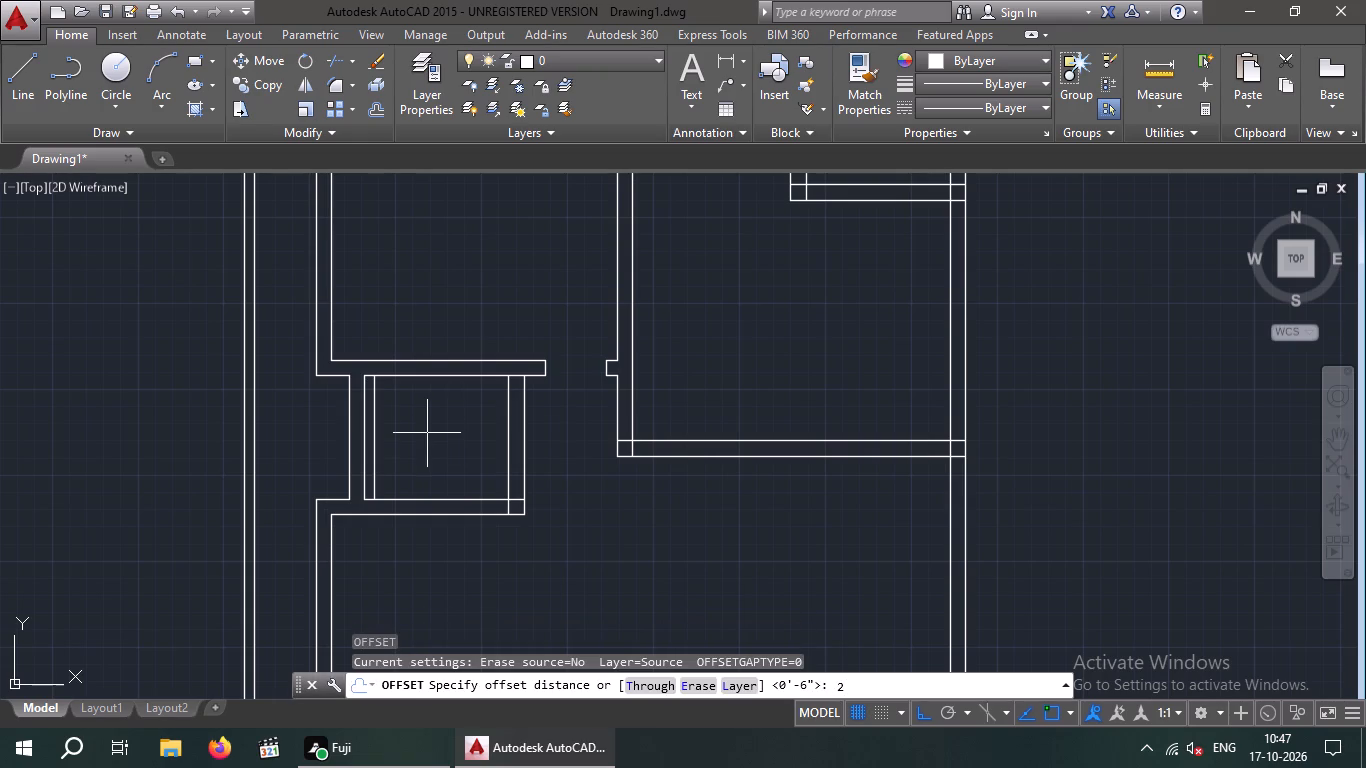
{"action": "key", "text": "apostrophe"}
{"action": "key", "text": "Return"}
{"action": "left_click", "coordinate": [376, 438]}
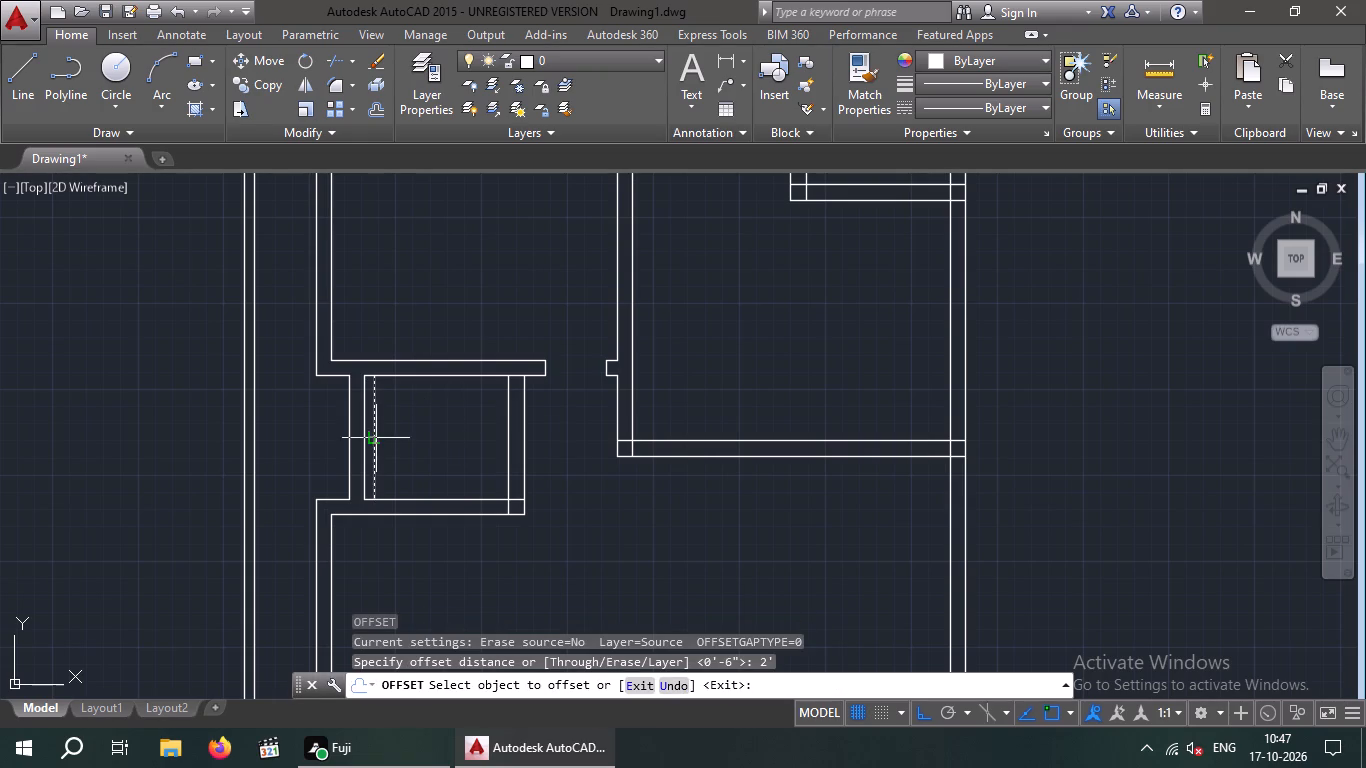
{"action": "left_click", "coordinate": [405, 431]}
{"action": "key", "text": "Escape"}
{"action": "key", "text": "Escape"}
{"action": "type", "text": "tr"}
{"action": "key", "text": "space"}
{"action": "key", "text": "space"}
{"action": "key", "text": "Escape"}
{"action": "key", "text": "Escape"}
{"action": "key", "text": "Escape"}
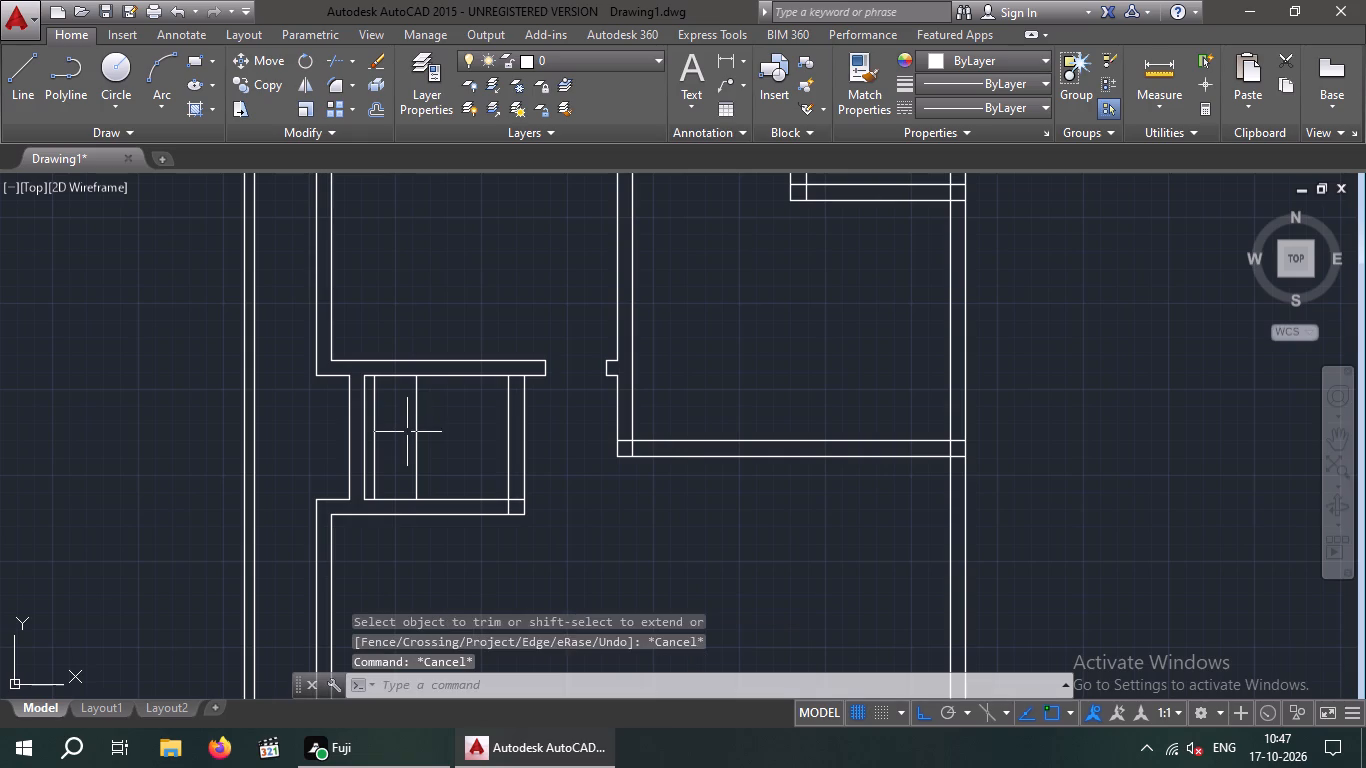
Extend both door-marking lines in the small room upward across the thickness of its top wall.
{"action": "type", "text": "ex"}
{"action": "key", "text": "space"}
{"action": "key", "text": "space"}
{"action": "scroll", "coordinate": [412, 435], "scroll_direction": "up", "scroll_amount": 3}
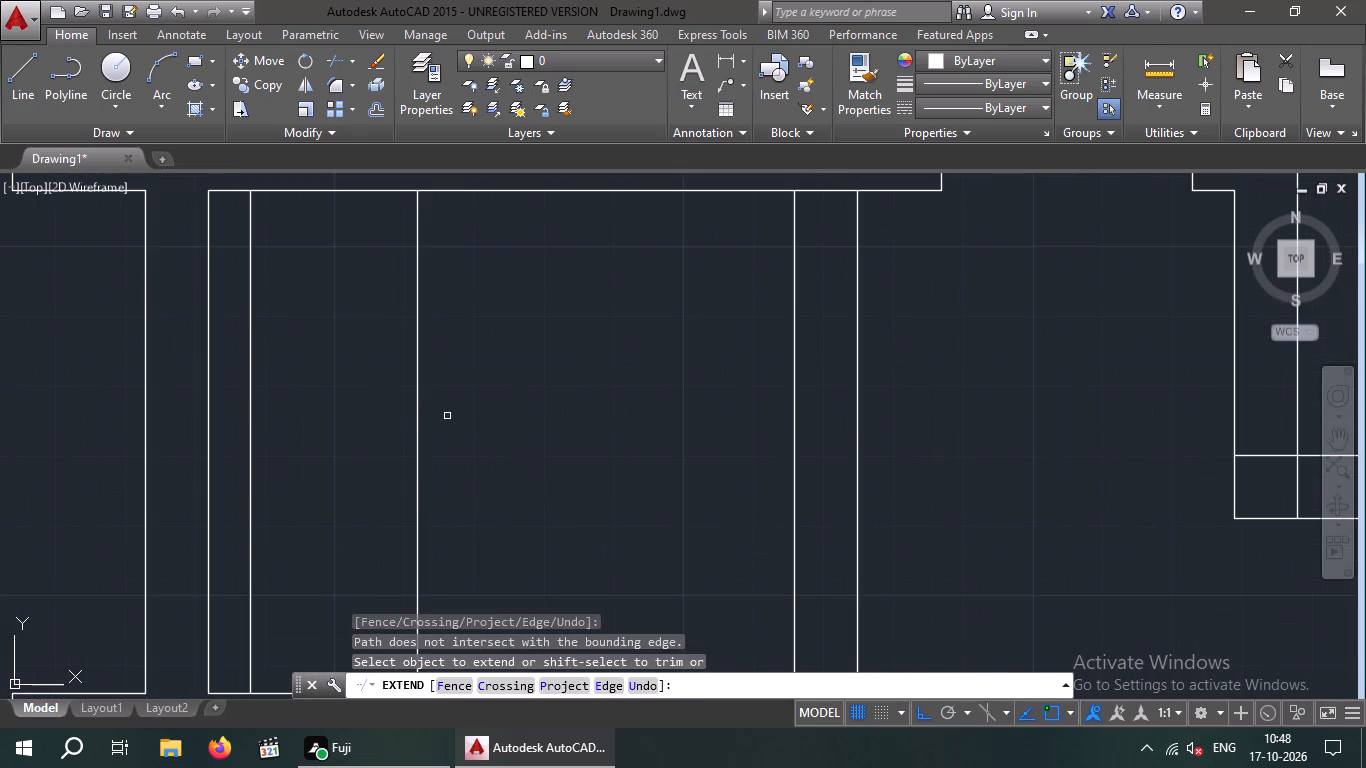
{"action": "left_click_drag", "start_coordinate": [447, 416], "coordinate": [362, 467]}
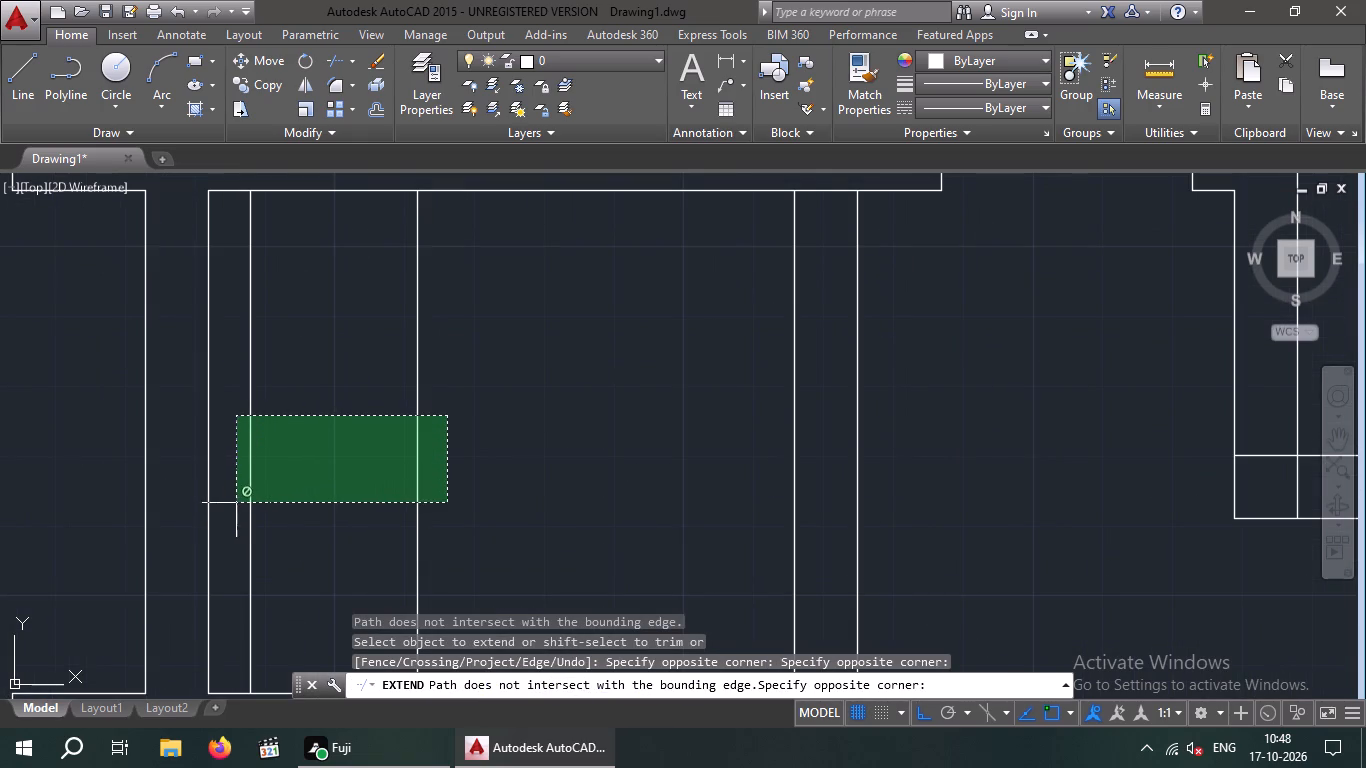
{"action": "scroll", "coordinate": [236, 503], "scroll_direction": "down", "scroll_amount": 1}
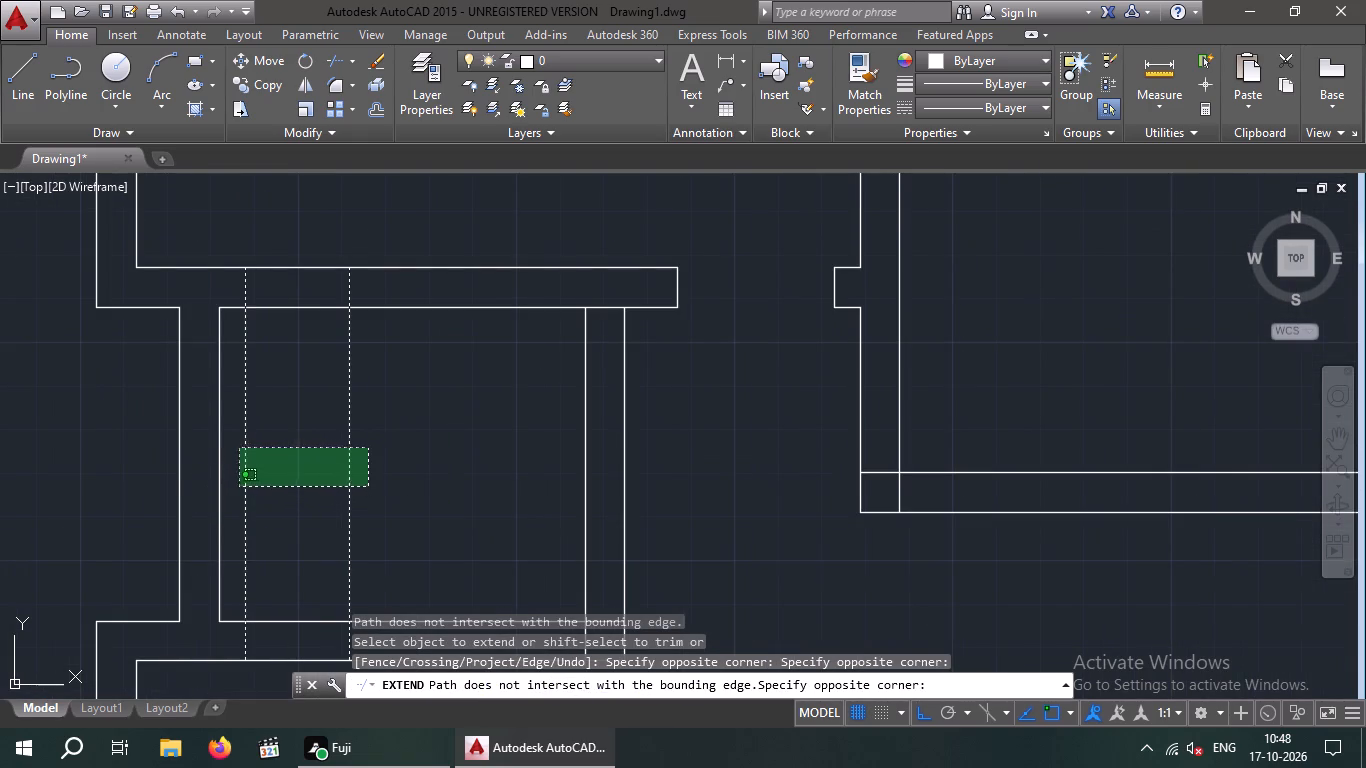
{"action": "right_click", "coordinate": [239, 475]}
{"action": "right_click", "coordinate": [240, 468]}
{"action": "scroll", "coordinate": [240, 468], "scroll_direction": "up", "scroll_amount": 1}
{"action": "scroll", "coordinate": [239, 439], "scroll_direction": "down", "scroll_amount": 1}
{"action": "middle_click_drag", "start_coordinate": [243, 448], "coordinate": [256, 489]}
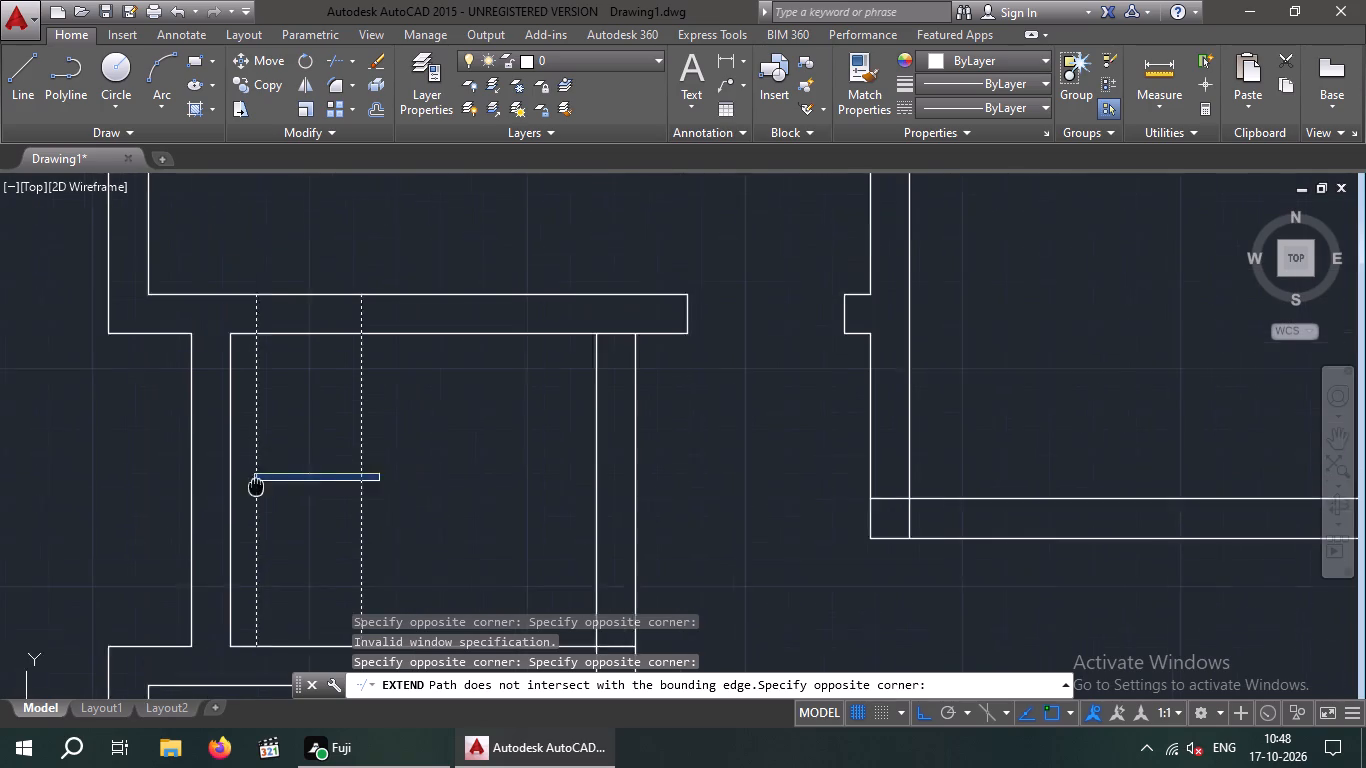
{"action": "middle_click_drag", "start_coordinate": [256, 489], "coordinate": [260, 517]}
{"action": "left_click", "coordinate": [260, 507]}
{"action": "key", "text": "Escape"}
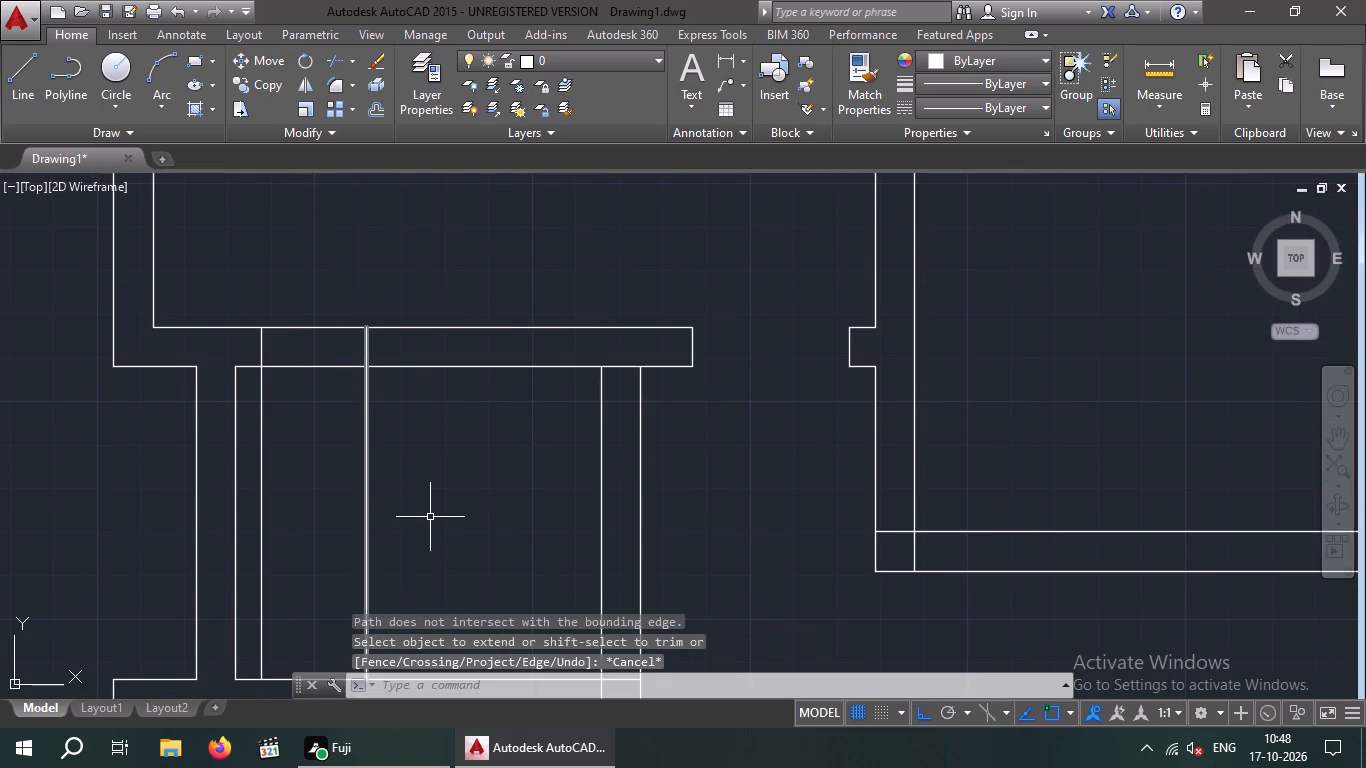
Trim the door-marking lines inside the small room and the top wall lines between them to open a 2' doorway.
{"action": "type", "text": "tr"}
{"action": "key", "text": "space"}
{"action": "key", "text": "space"}
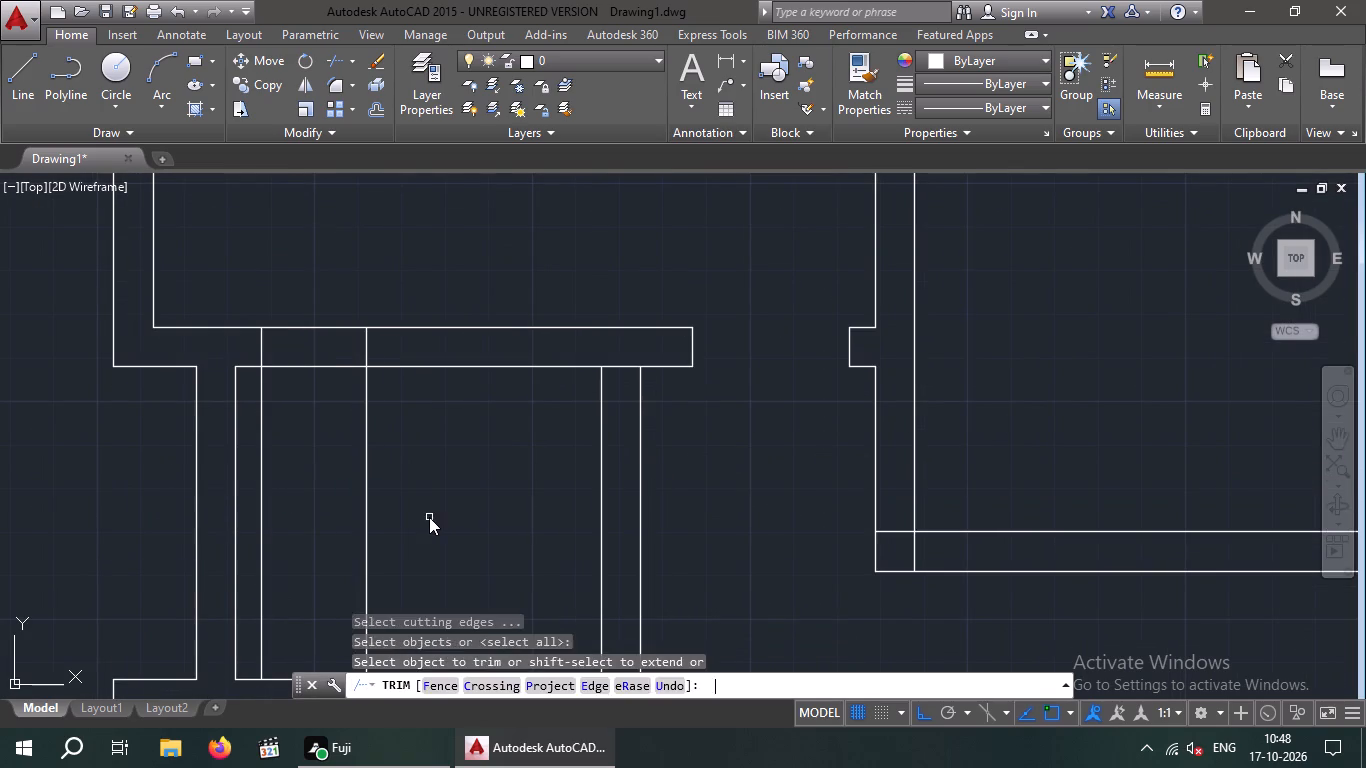
{"action": "left_click_drag", "start_coordinate": [427, 475], "coordinate": [337, 509]}
{"action": "left_click", "coordinate": [256, 534]}
{"action": "scroll", "coordinate": [331, 496], "scroll_direction": "down", "scroll_amount": 1}
{"action": "middle_click_drag", "start_coordinate": [336, 508], "coordinate": [342, 577]}
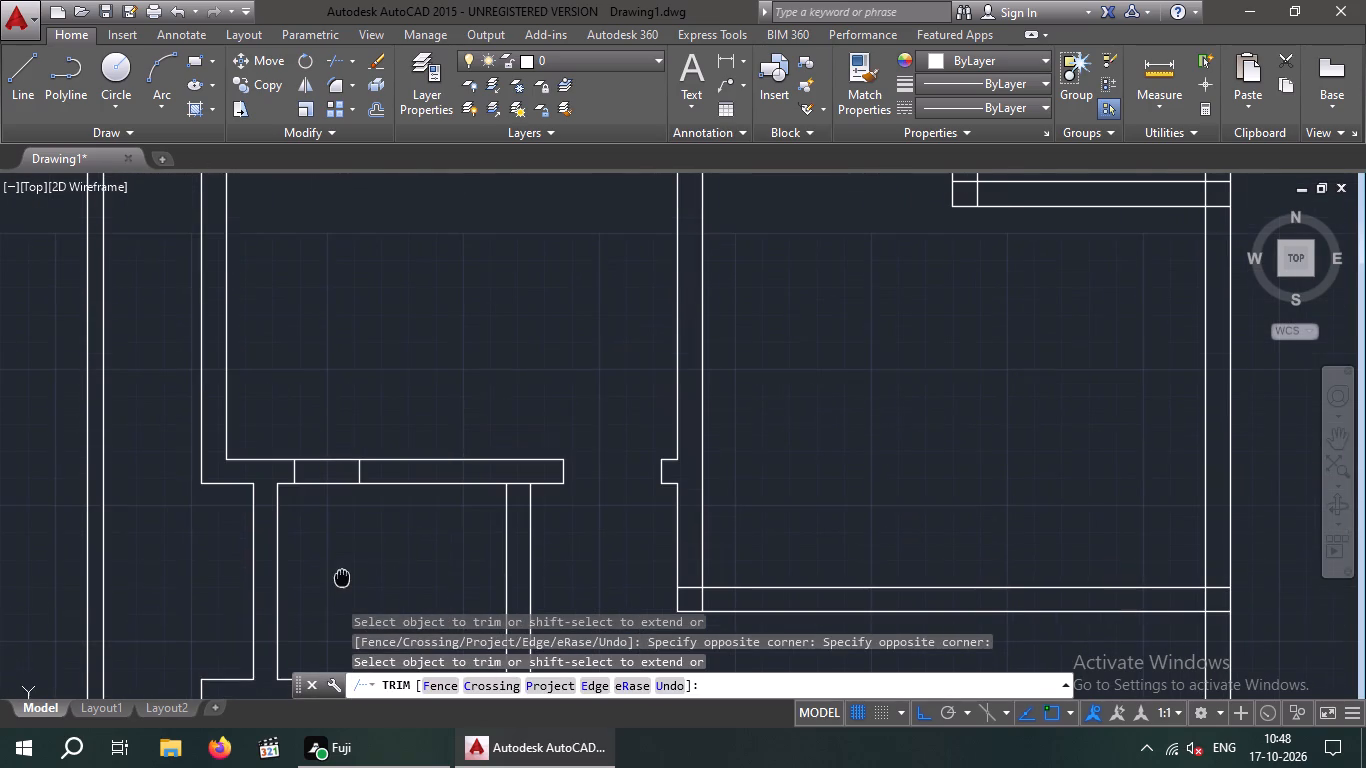
{"action": "left_click", "coordinate": [337, 526]}
{"action": "left_click", "coordinate": [313, 446]}
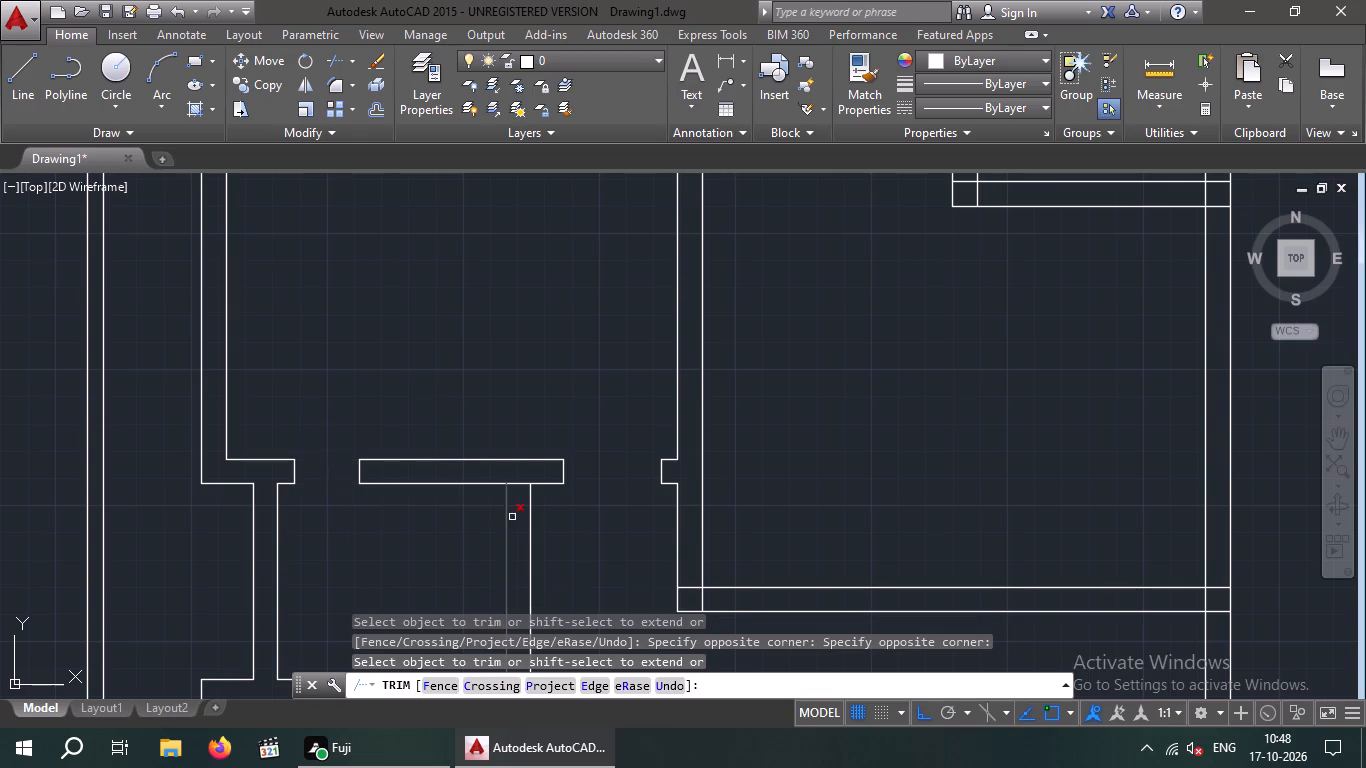
Trim the top wall's lower line between the two lines of the small room's right partition.
{"action": "left_click", "coordinate": [515, 487]}
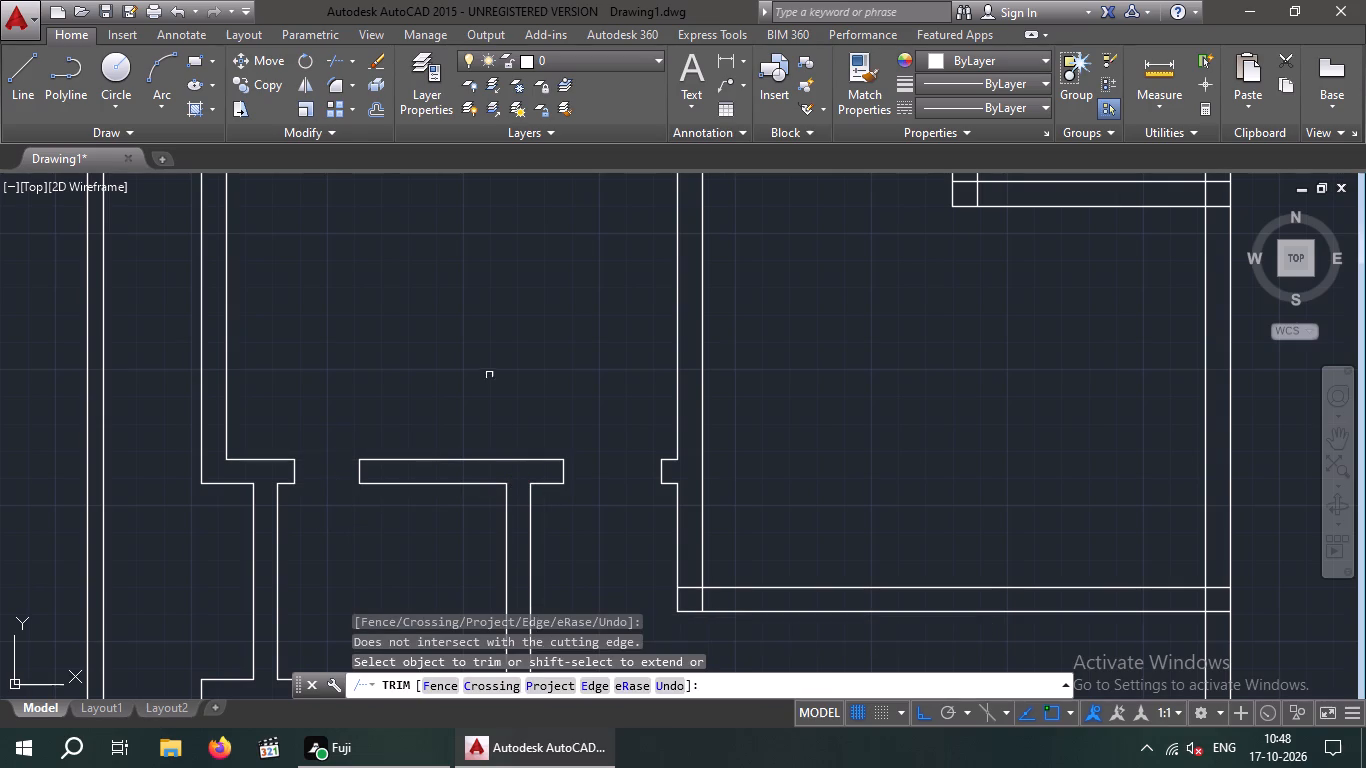
{"action": "scroll", "coordinate": [489, 375], "scroll_direction": "down", "scroll_amount": 4}
{"action": "key", "text": "Escape"}
{"action": "key", "text": "Escape"}
{"action": "key", "text": "Escape"}
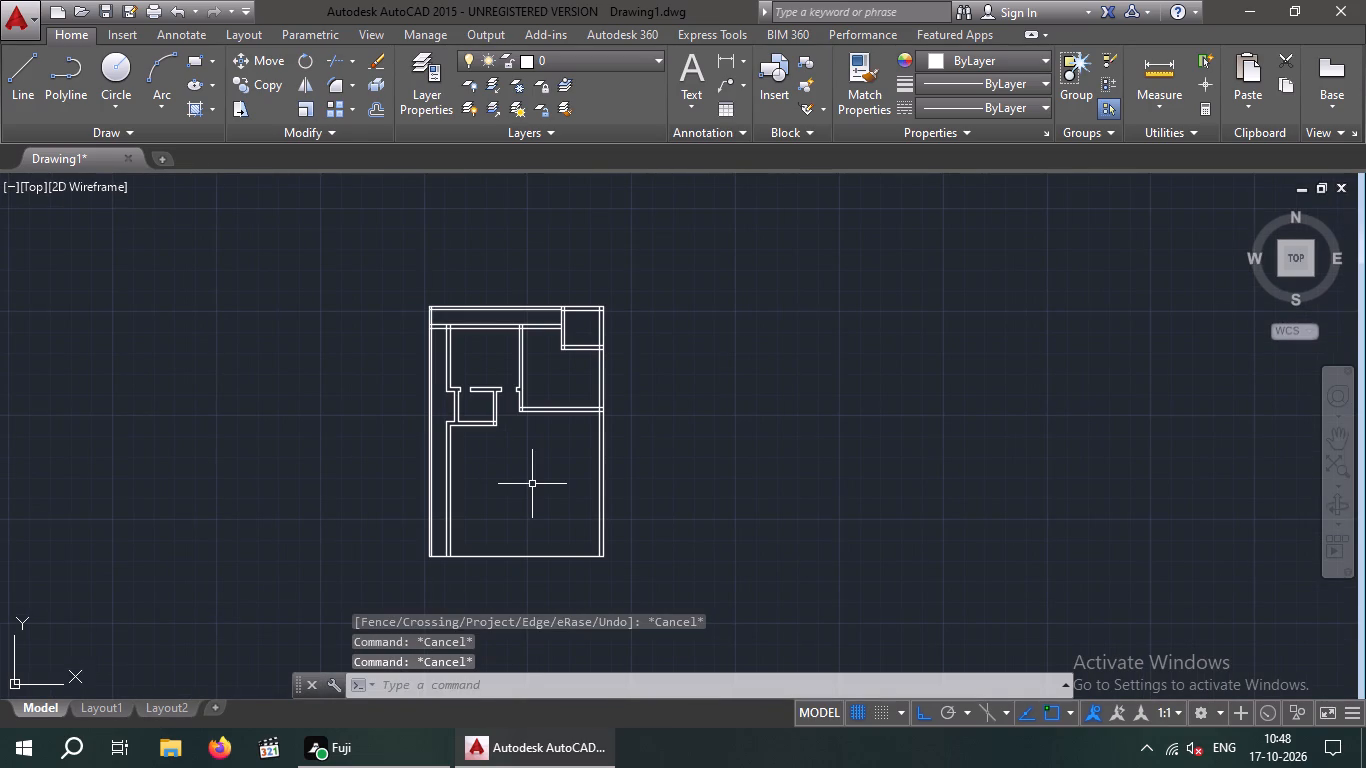
Offset the inner line of the long left wall below the small room 10' to the right.
{"action": "key", "text": "o"}
{"action": "key", "text": "Return"}
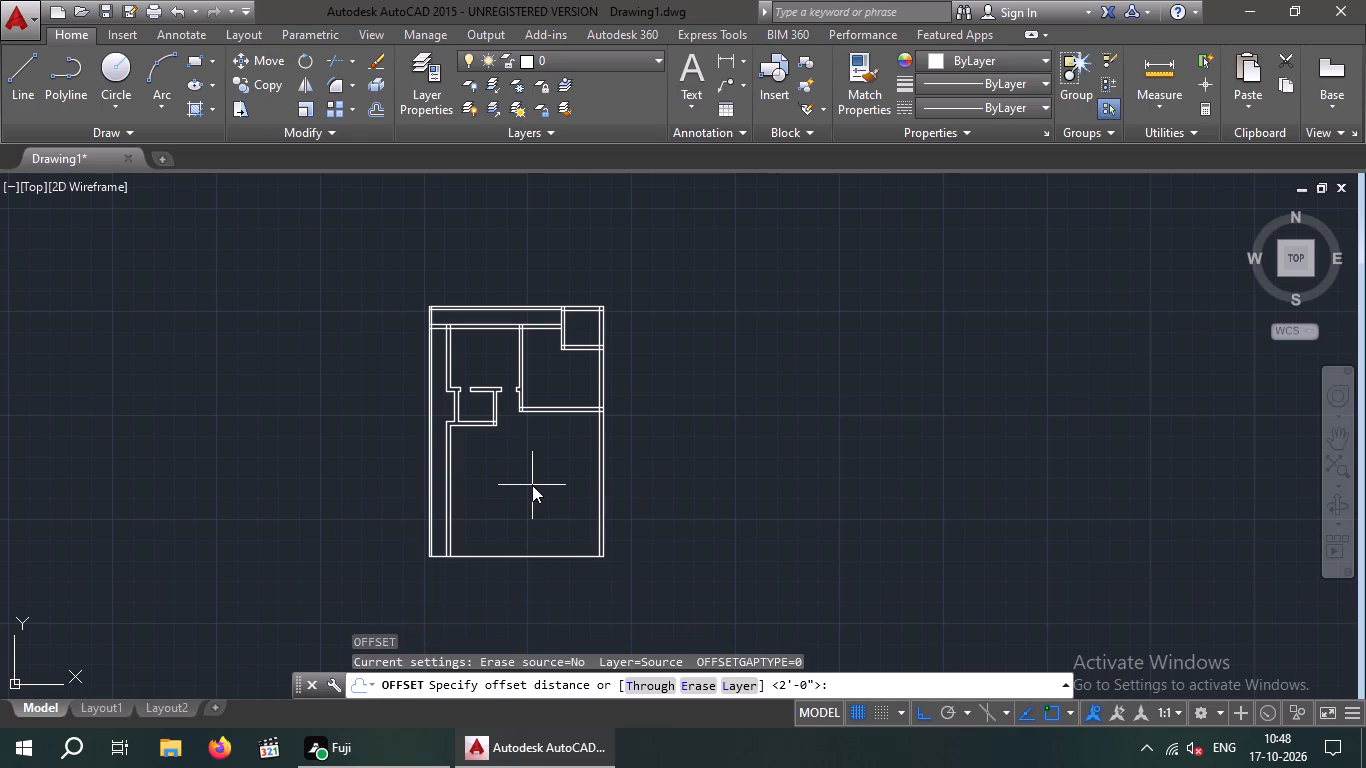
{"action": "type", "text": "10'"}
{"action": "key", "text": "Return"}
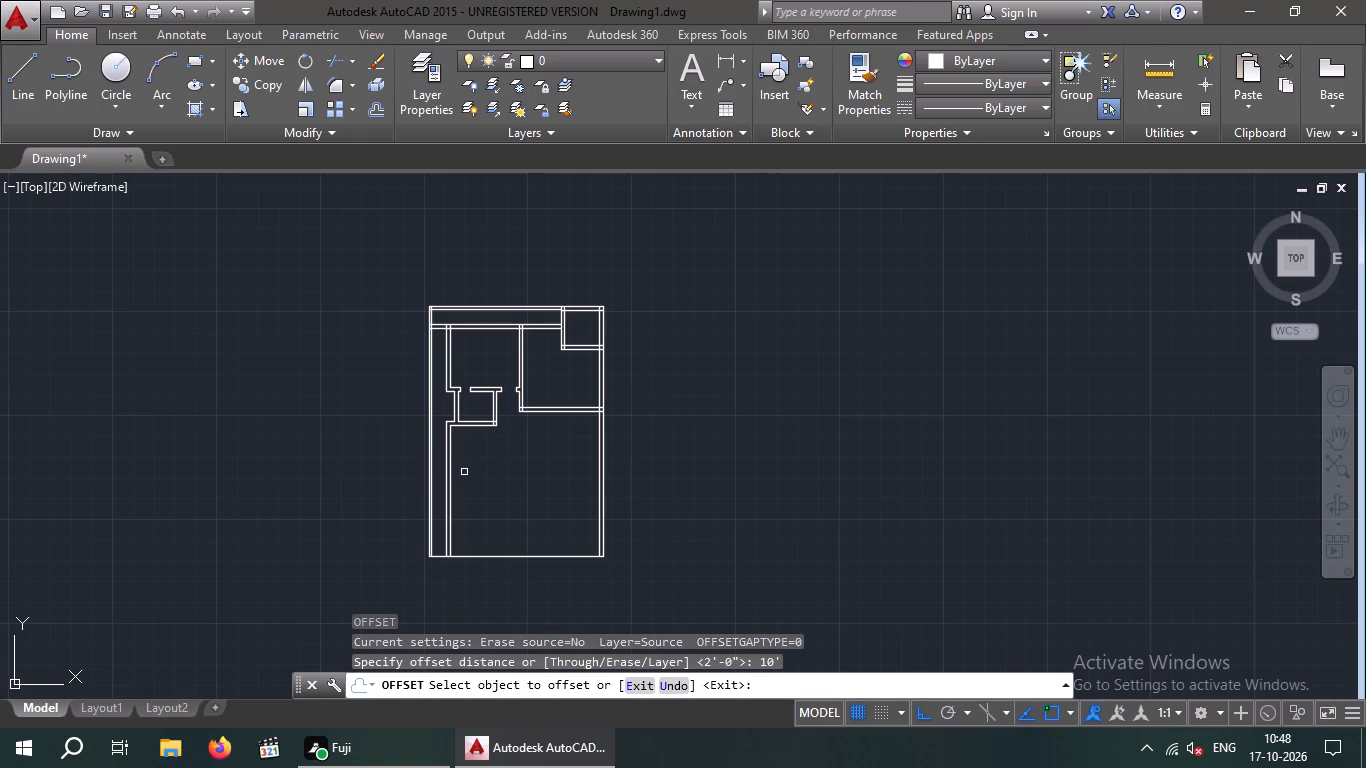
{"action": "scroll", "coordinate": [466, 450], "scroll_direction": "up", "scroll_amount": 2}
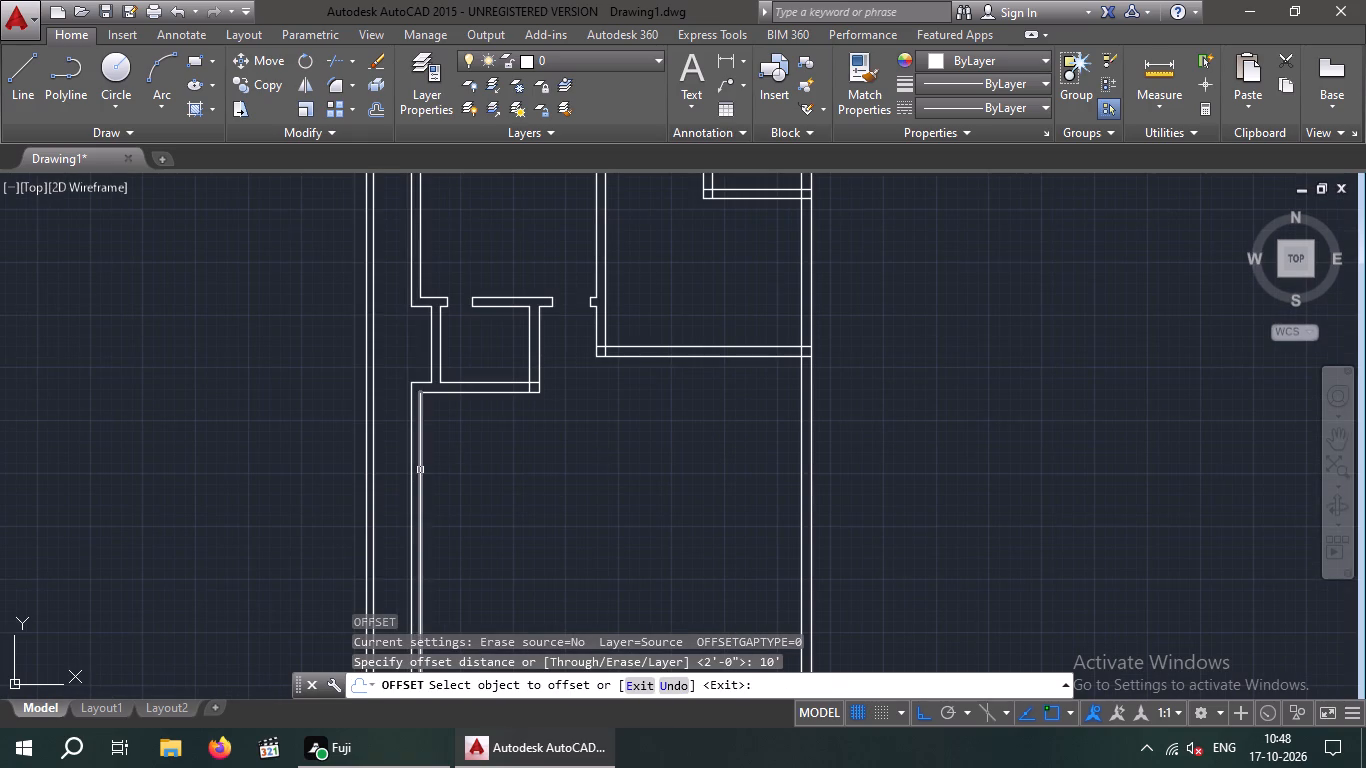
{"action": "left_click_drag", "start_coordinate": [420, 470], "coordinate": [452, 472]}
{"action": "left_click", "coordinate": [540, 472]}
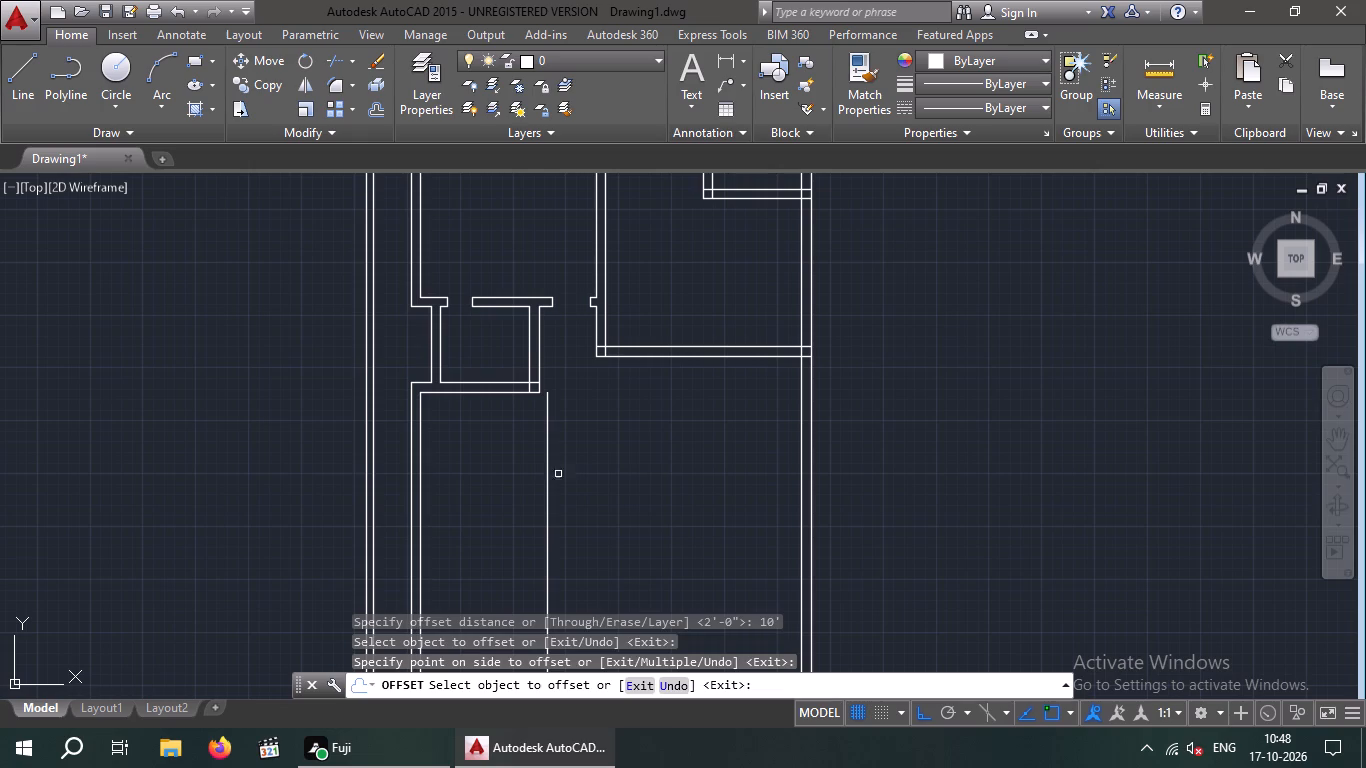
{"action": "key", "text": "Escape"}
{"action": "key", "text": "Escape"}
Offset the new vertical line below the small room 9" to the right to form a wall.
{"action": "key", "text": "o"}
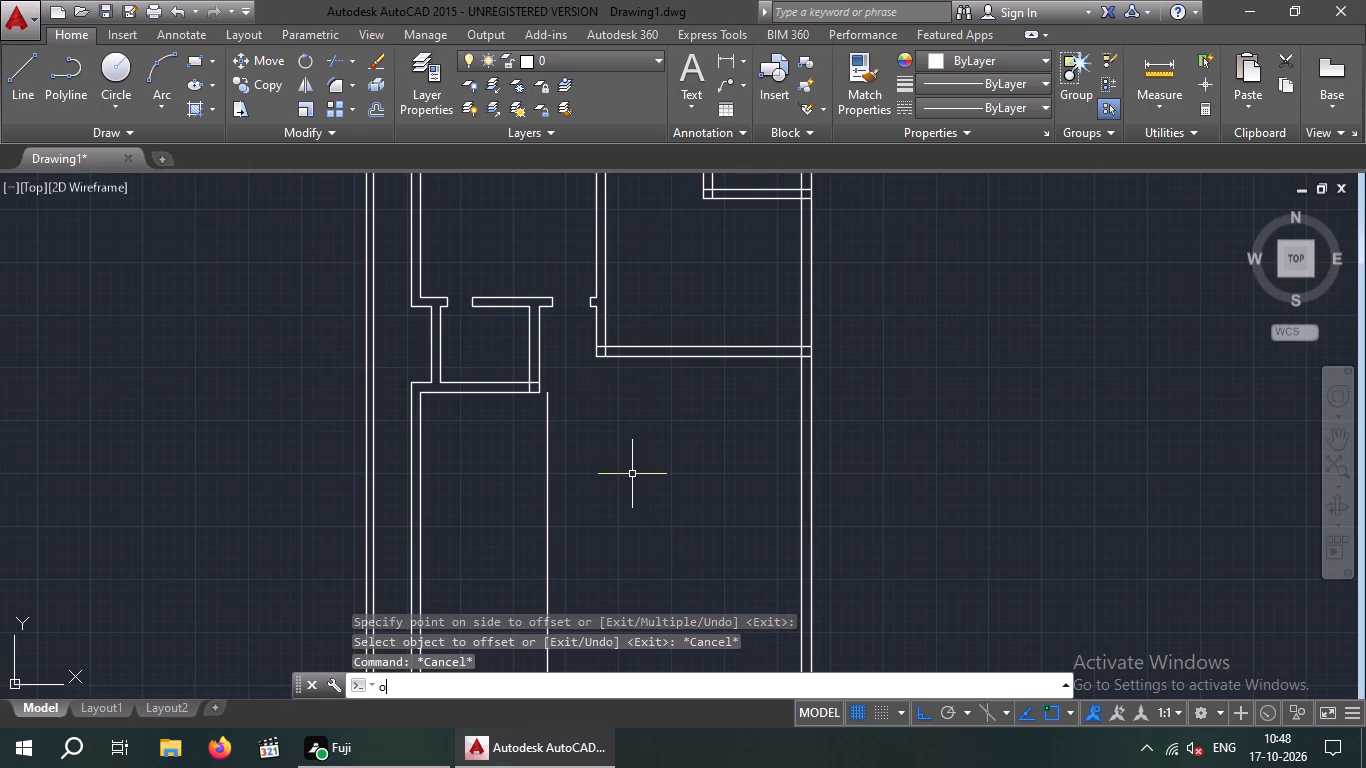
{"action": "key", "text": "Return"}
{"action": "type", "text": "9|"}
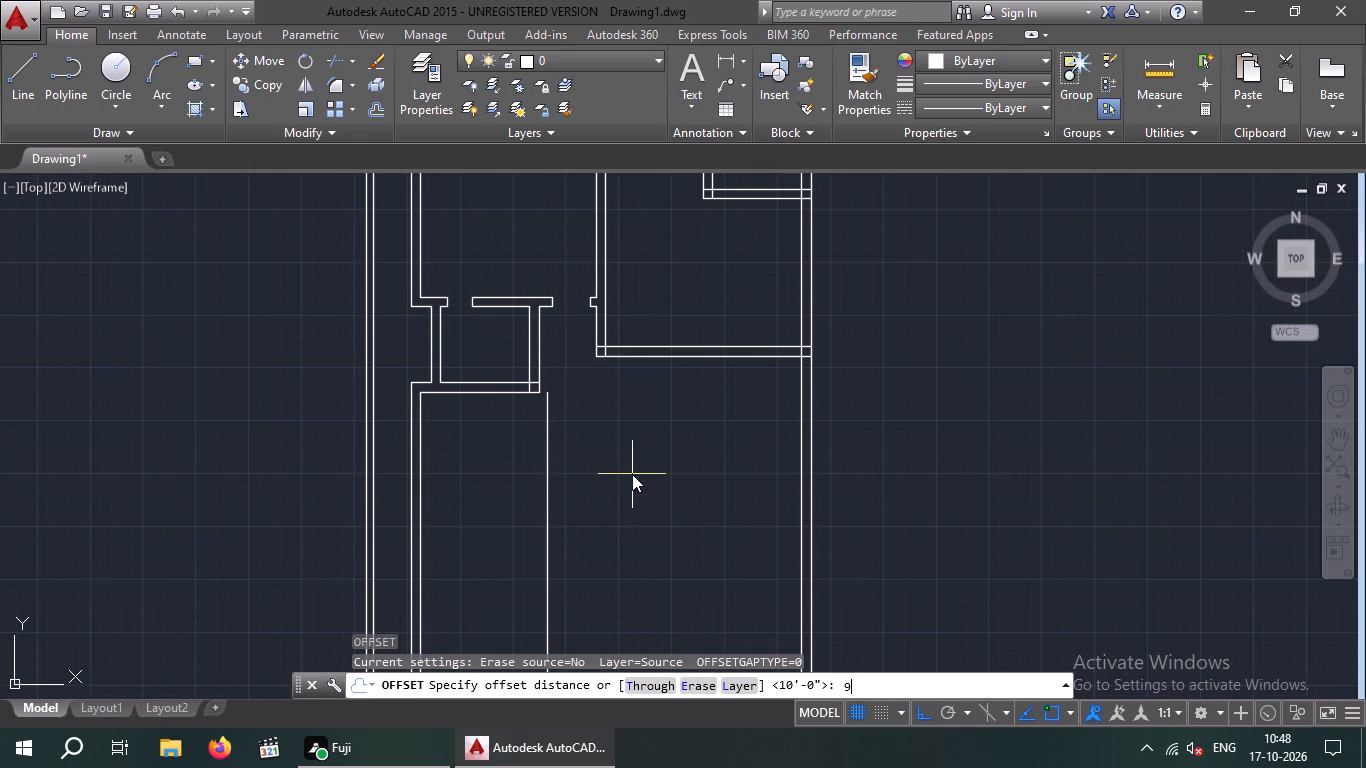
{"action": "key", "text": "BackSpace"}
{"action": "key", "text": "BackSpace"}
{"action": "type", "text": "9\""}
{"action": "key", "text": "Return"}
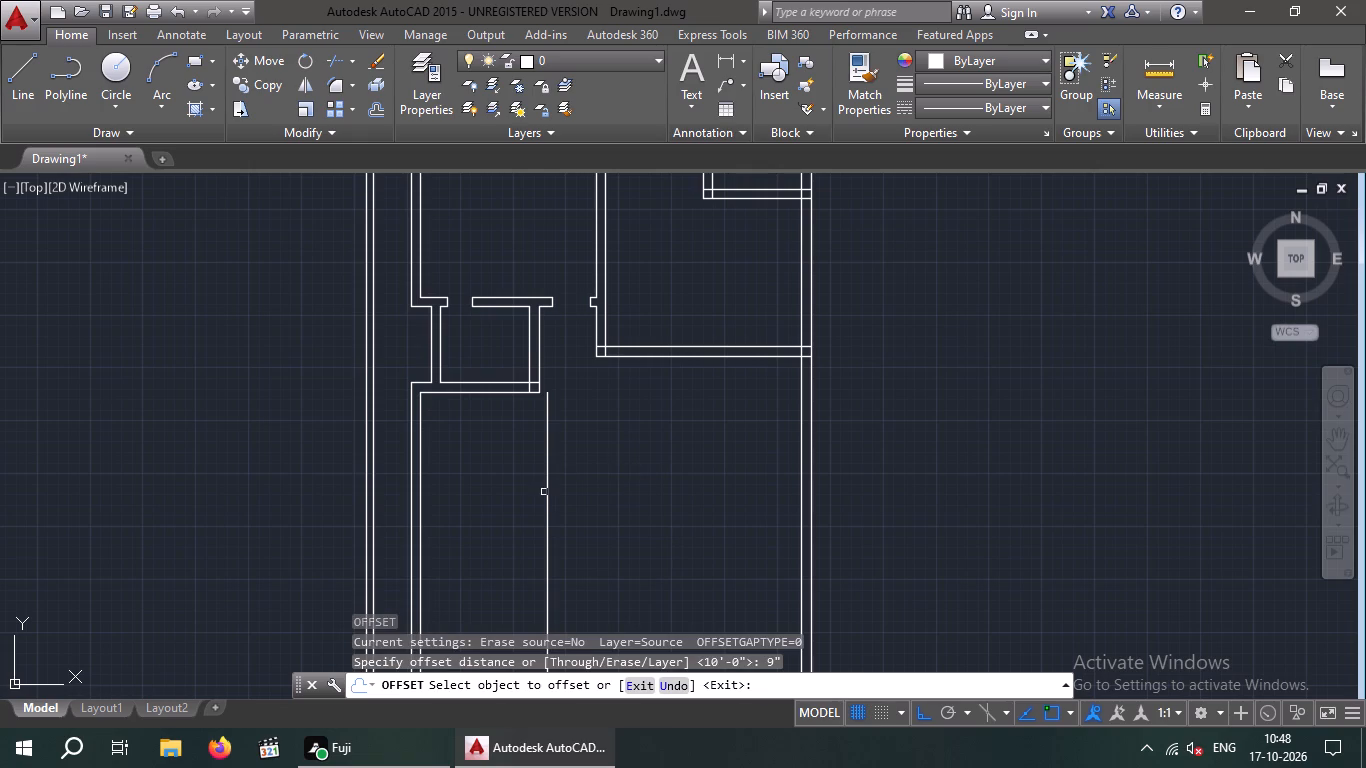
{"action": "left_click_drag", "start_coordinate": [549, 487], "coordinate": [561, 489]}
{"action": "left_click", "coordinate": [604, 497]}
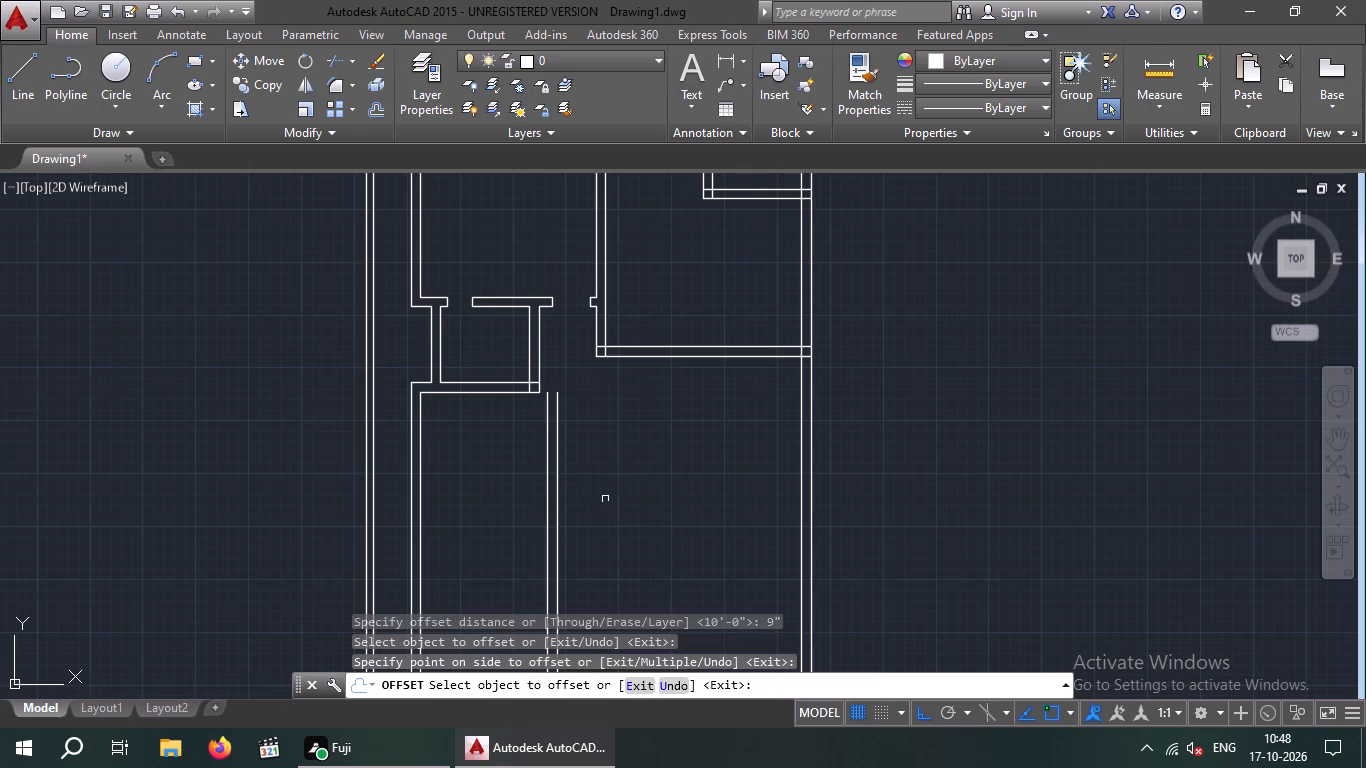
{"action": "key", "text": "Escape"}
{"action": "key", "text": "Escape"}
{"action": "scroll", "coordinate": [533, 403], "scroll_direction": "up", "scroll_amount": 4}
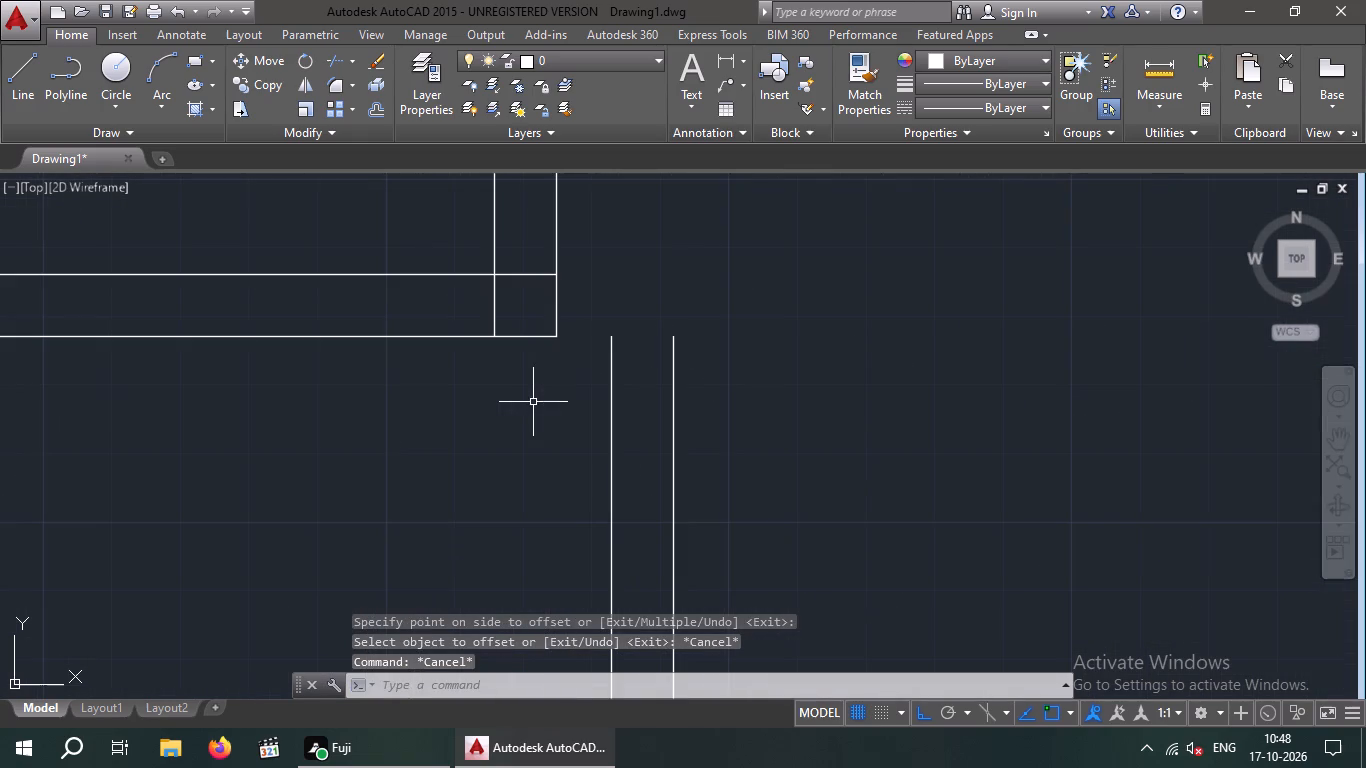
Extend the lower line of the small room's bottom wall to both lines of the new 9" vertical wall.
{"action": "type", "text": "ex"}
{"action": "key", "text": "space"}
{"action": "key", "text": "space"}
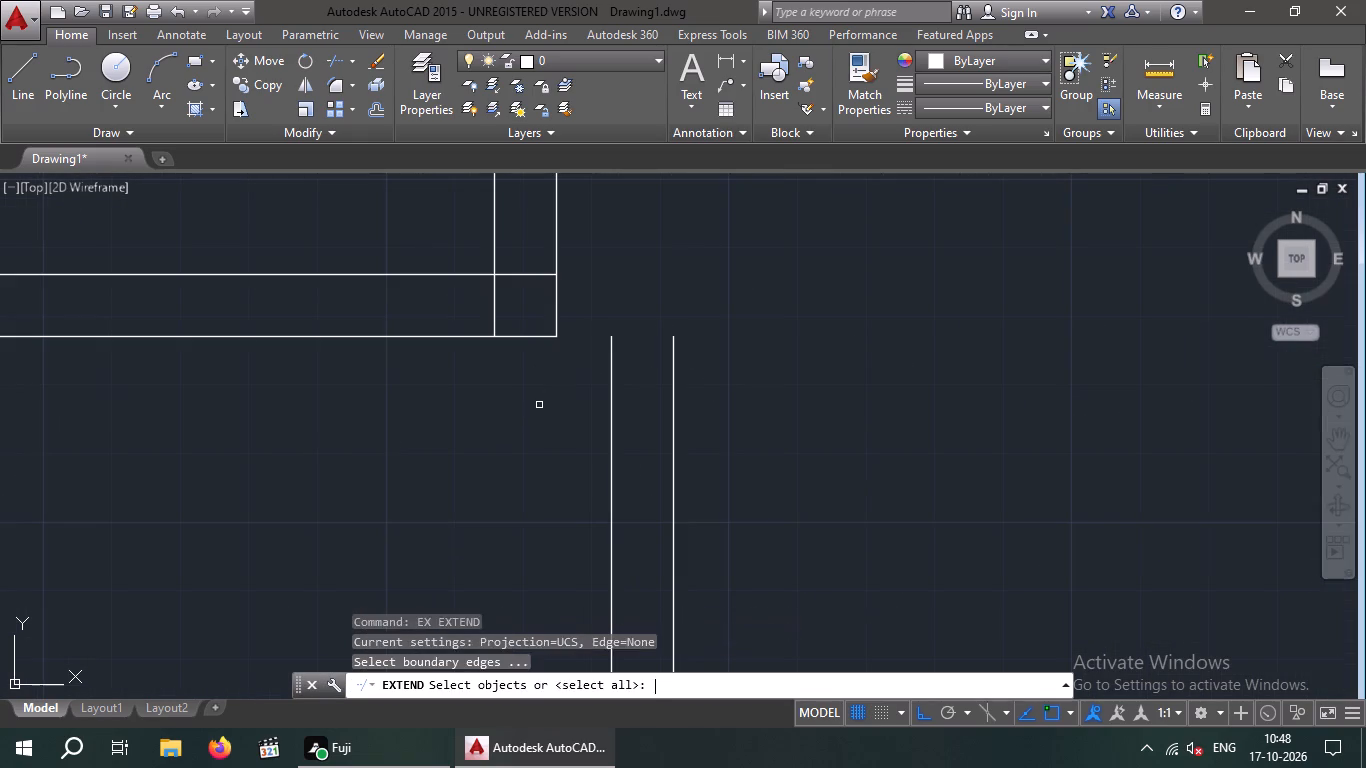
{"action": "left_click", "coordinate": [397, 453]}
{"action": "left_click", "coordinate": [335, 248]}
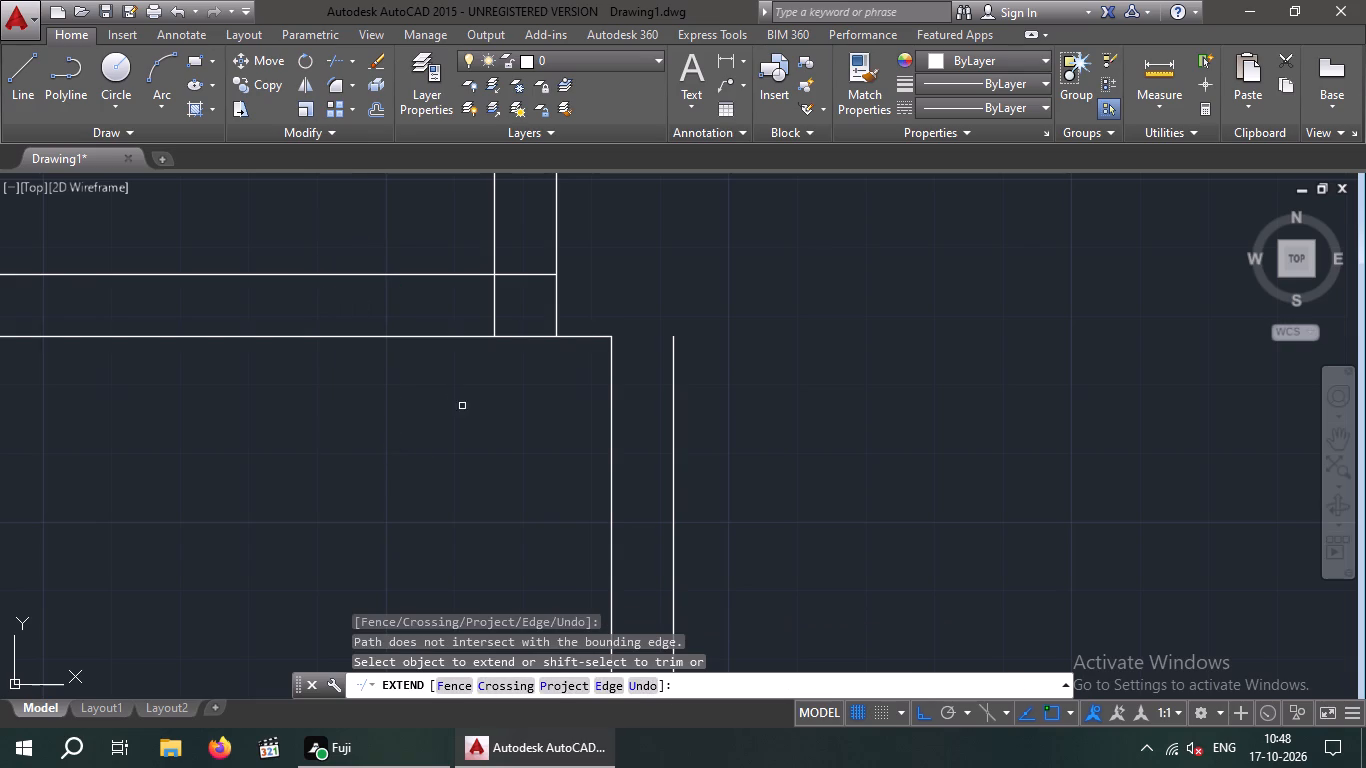
{"action": "left_click_drag", "start_coordinate": [468, 413], "coordinate": [423, 388]}
{"action": "left_click", "coordinate": [343, 245]}
{"action": "key", "text": "Escape"}
{"action": "key", "text": "Escape"}
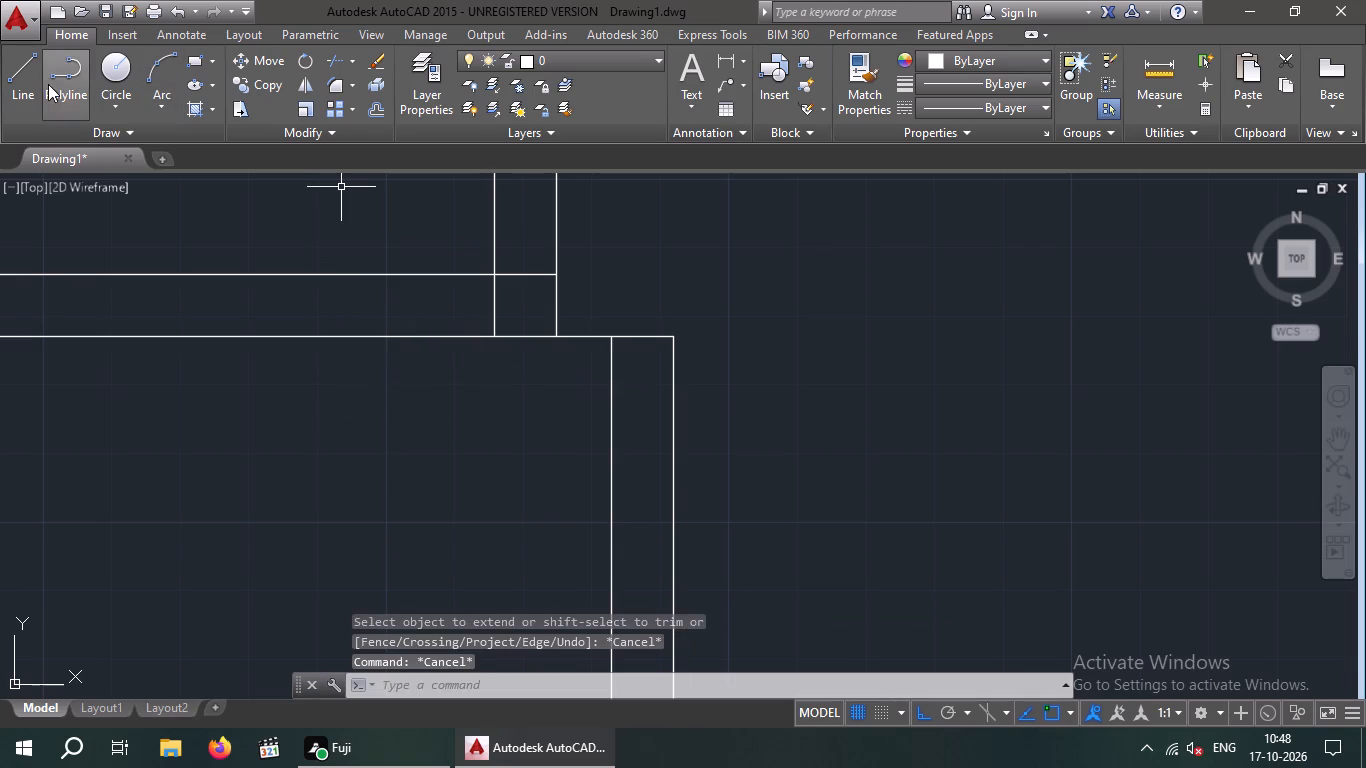
Fillet the new wall's outer vertical line with the bottom wall's upper line into a square corner.
{"action": "key", "text": "f"}
{"action": "key", "text": "Return"}
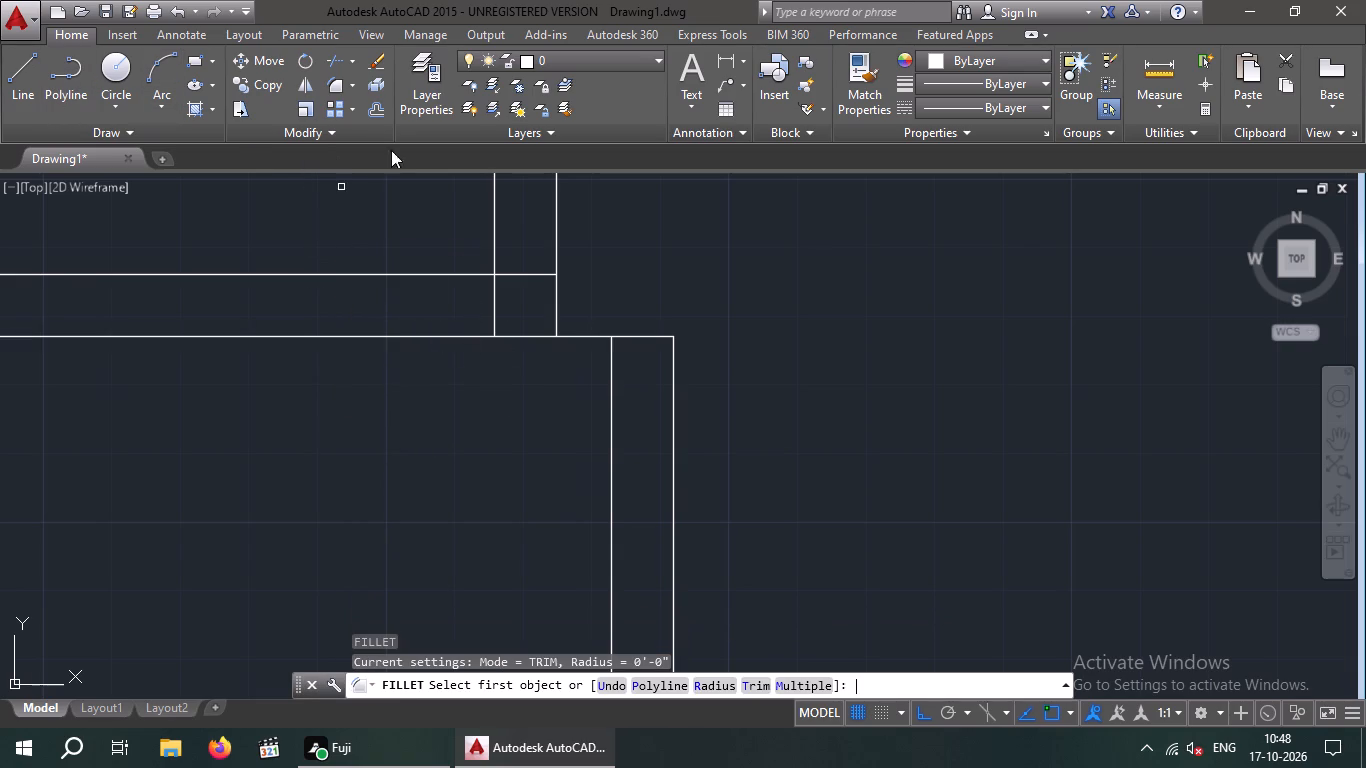
{"action": "left_click", "coordinate": [675, 383]}
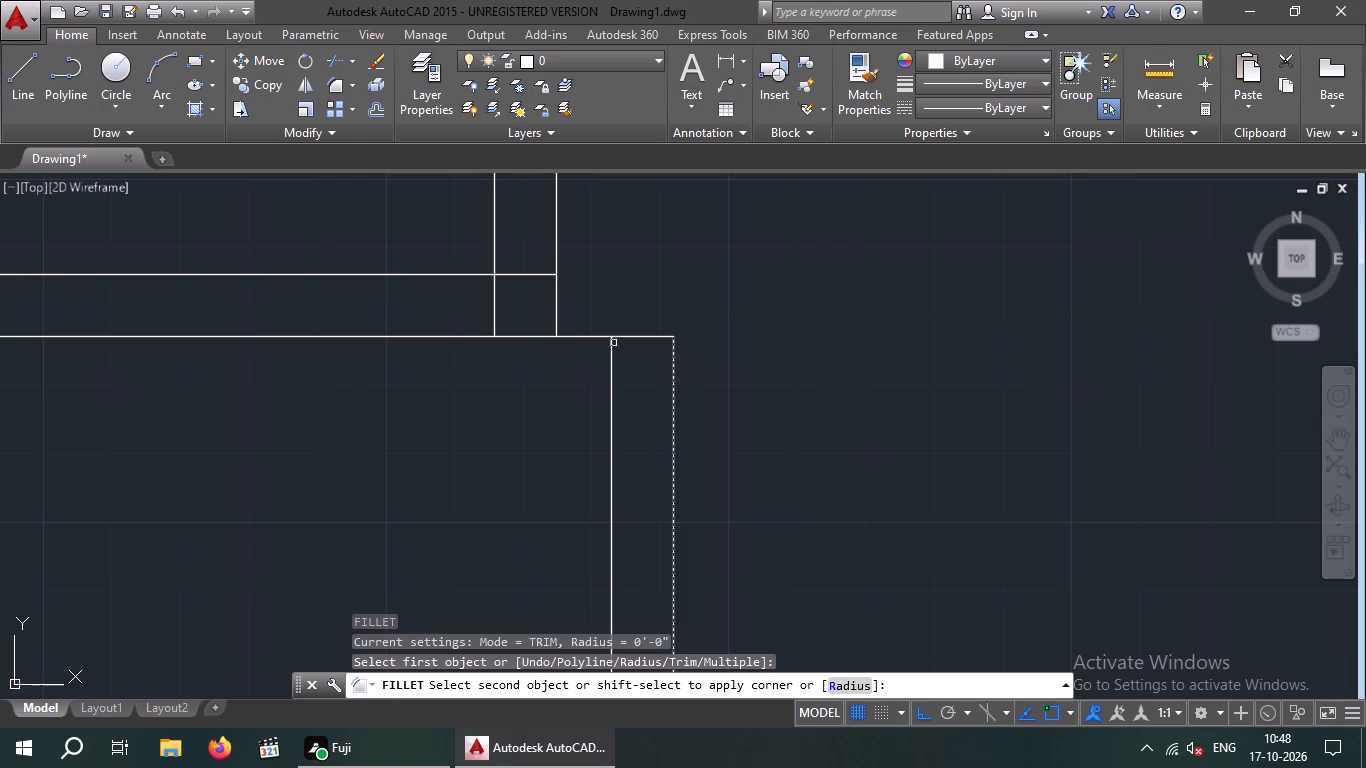
{"action": "left_click", "coordinate": [530, 273]}
Trim the right partition's ends inside the small room's bottom wall and that wall's upper line between the partition lines.
{"action": "scroll", "coordinate": [824, 281], "scroll_direction": "down", "scroll_amount": 2}
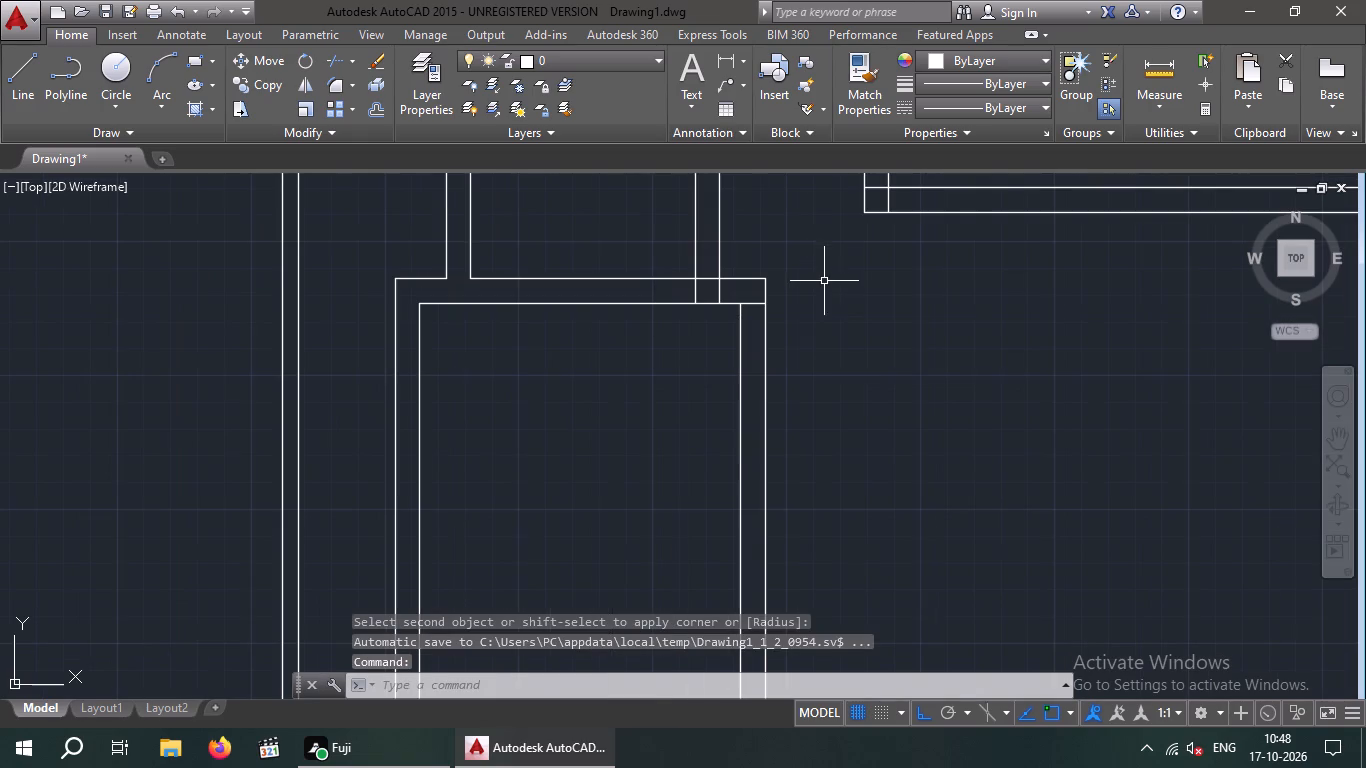
{"action": "key", "text": "Escape"}
{"action": "key", "text": "Escape"}
{"action": "key", "text": "t"}
{"action": "type", "text": "r"}
{"action": "key", "text": "space"}
{"action": "key", "text": "space"}
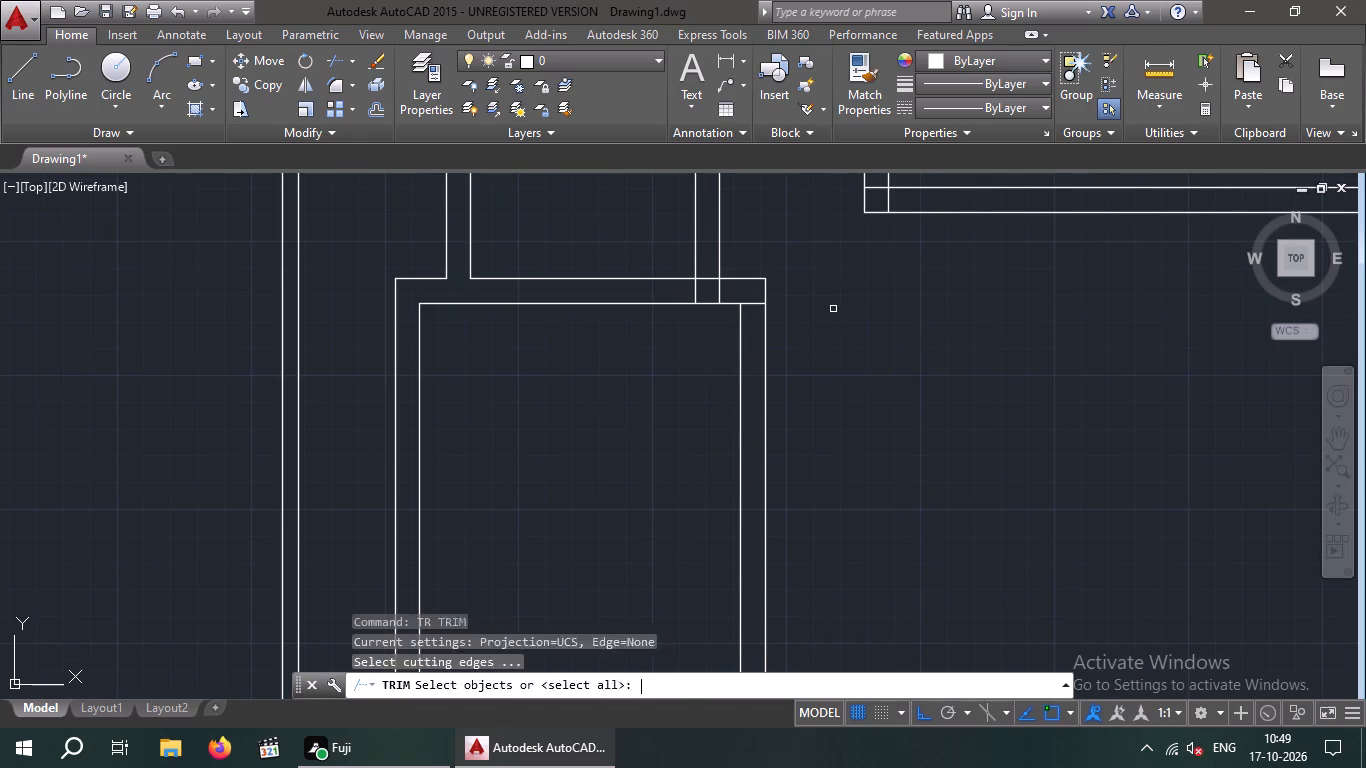
{"action": "scroll", "coordinate": [713, 304], "scroll_direction": "up", "scroll_amount": 2}
{"action": "left_click_drag", "start_coordinate": [737, 269], "coordinate": [625, 282]}
{"action": "left_click", "coordinate": [584, 277]}
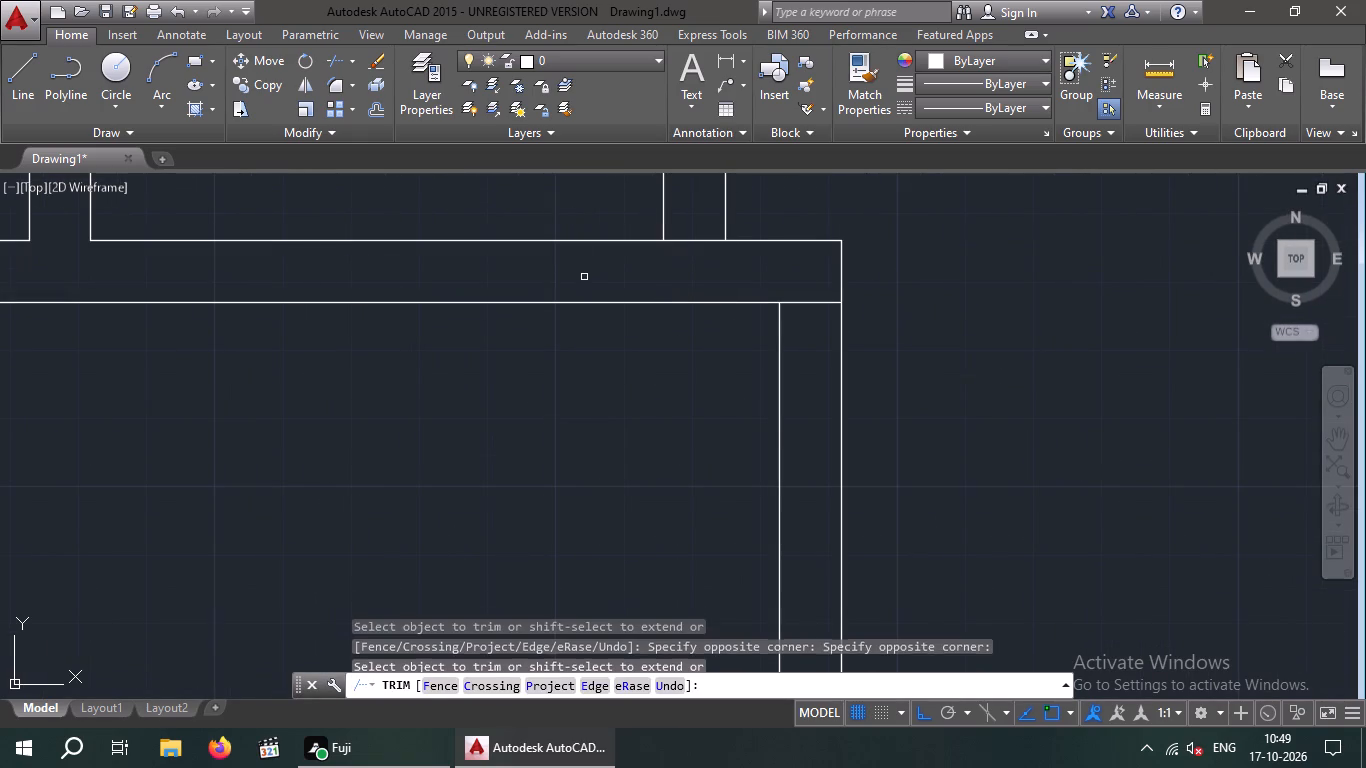
{"action": "left_click", "coordinate": [693, 237]}
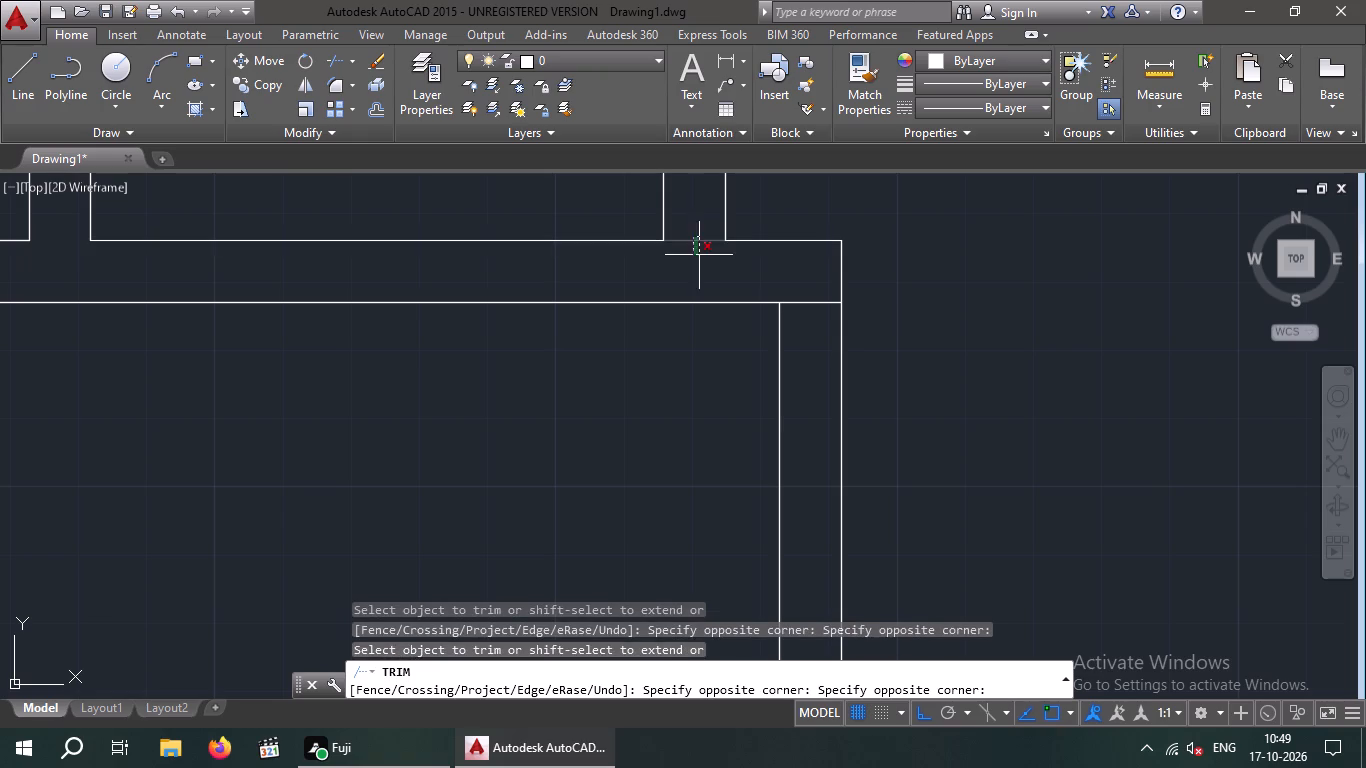
{"action": "left_click", "coordinate": [699, 255]}
{"action": "scroll", "coordinate": [699, 255], "scroll_direction": "down", "scroll_amount": 1}
{"action": "right_click", "coordinate": [673, 343]}
{"action": "scroll", "coordinate": [672, 344], "scroll_direction": "down", "scroll_amount": 2}
{"action": "key", "text": "Escape"}
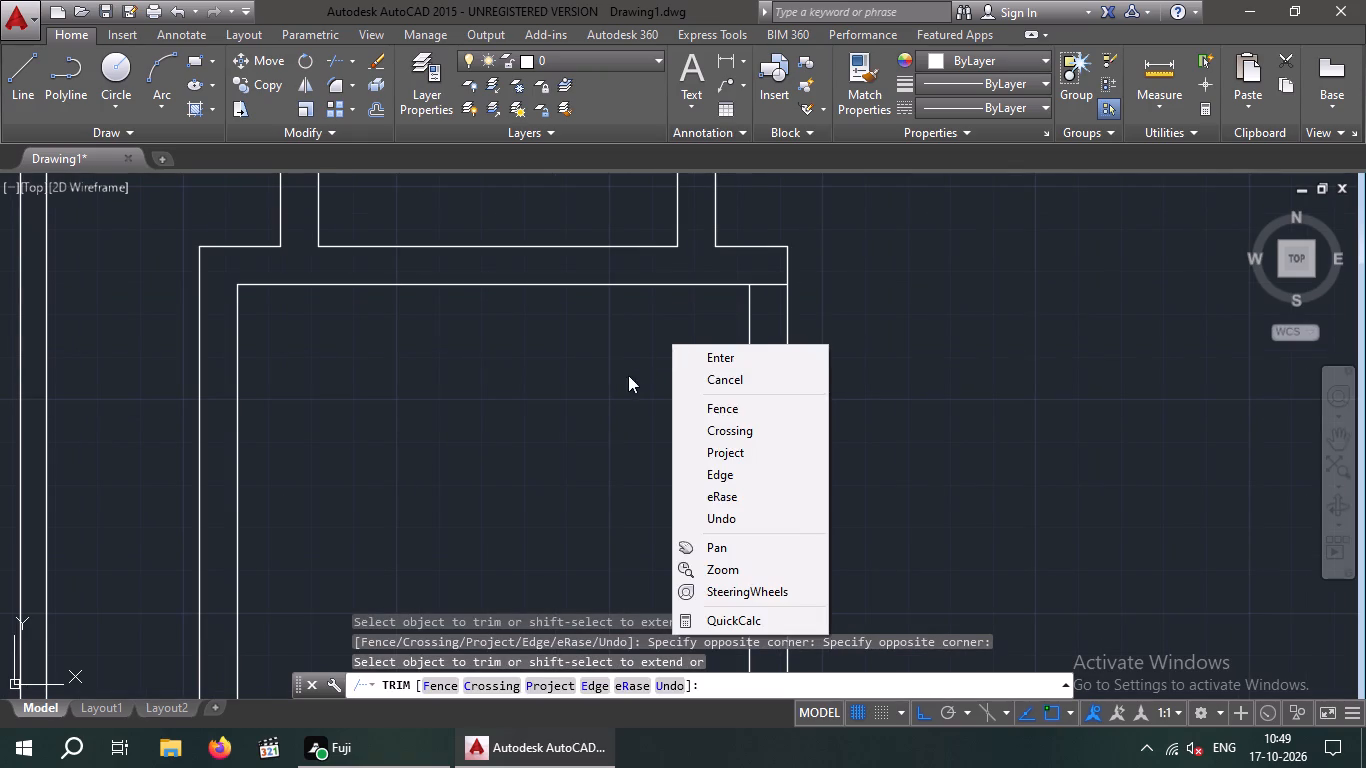
{"action": "key", "text": "Escape"}
Offset the lower line of the small room's bottom wall 8' downward across the room below.
{"action": "scroll", "coordinate": [621, 374], "scroll_direction": "down", "scroll_amount": 2}
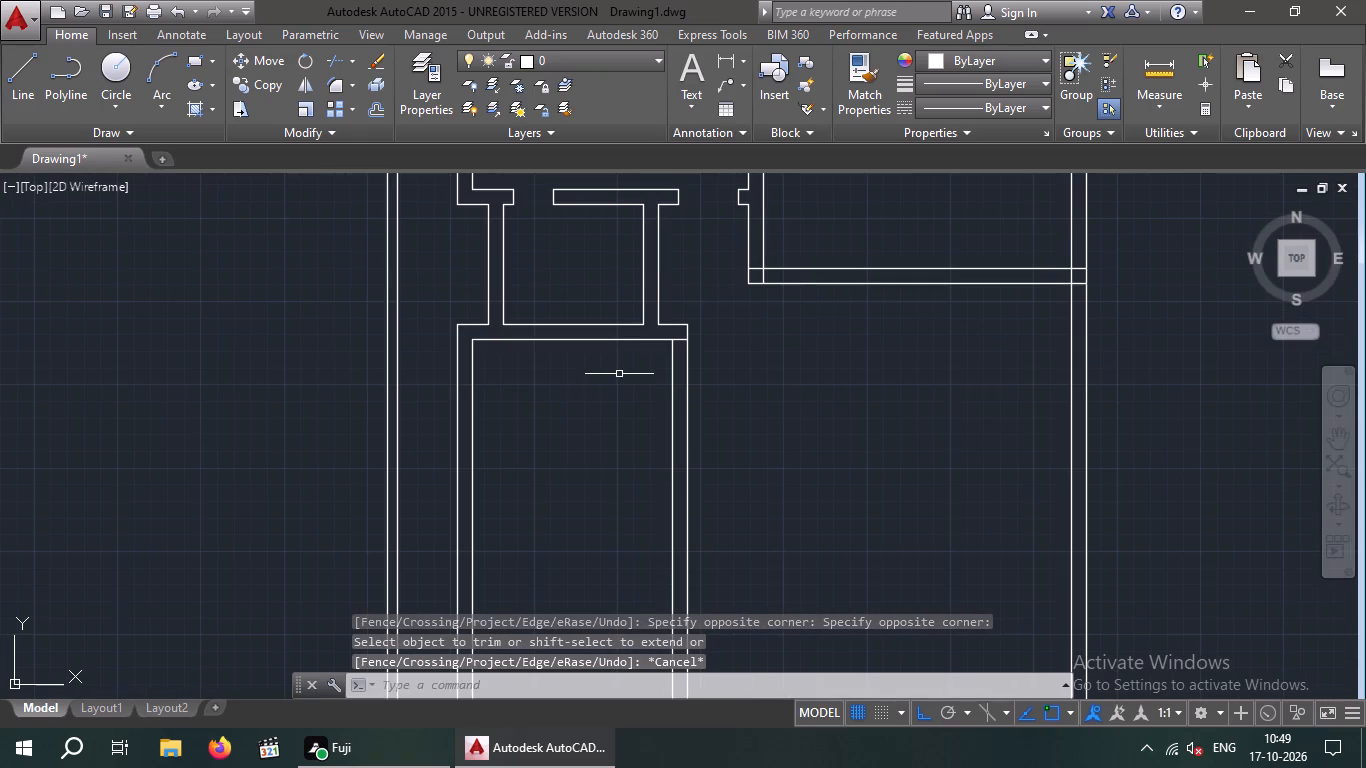
{"action": "key", "text": "o"}
{"action": "key", "text": "Return"}
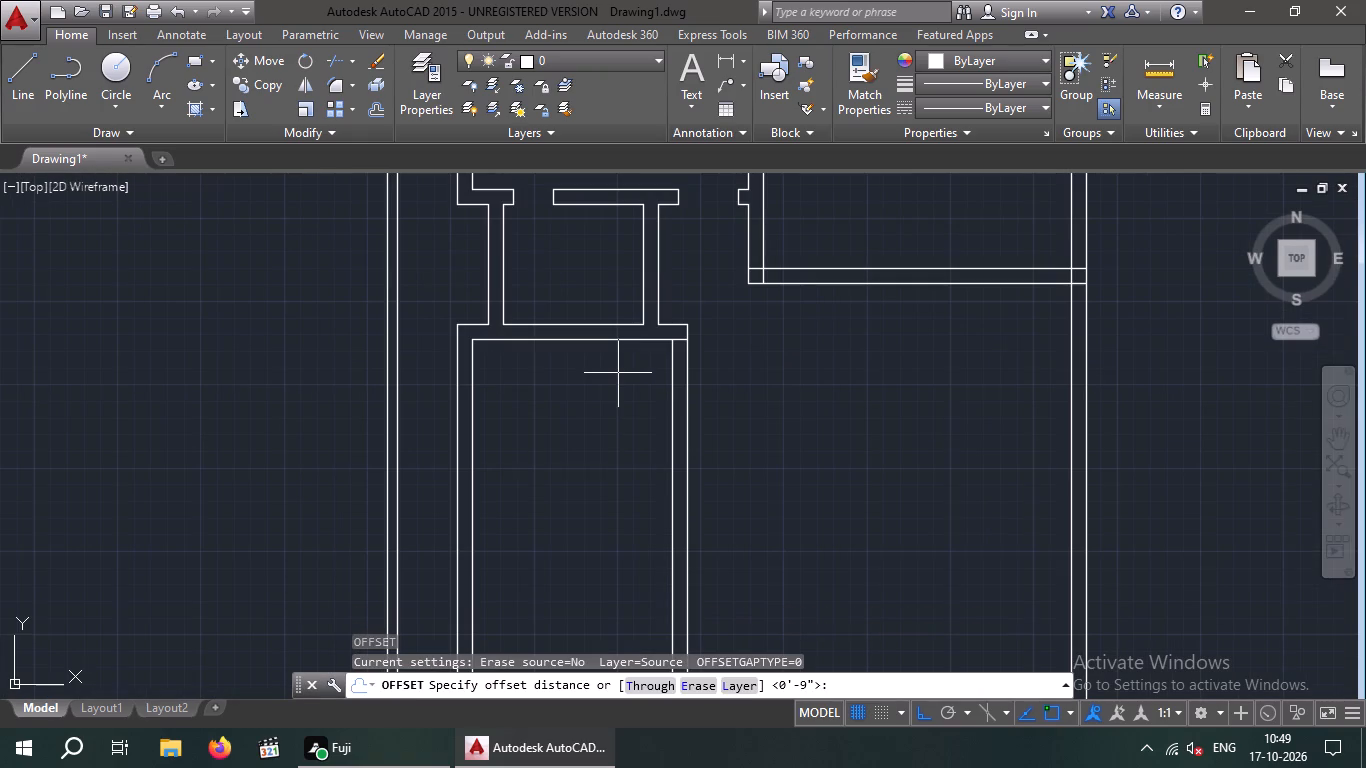
{"action": "type", "text": "8'"}
{"action": "key", "text": "Return"}
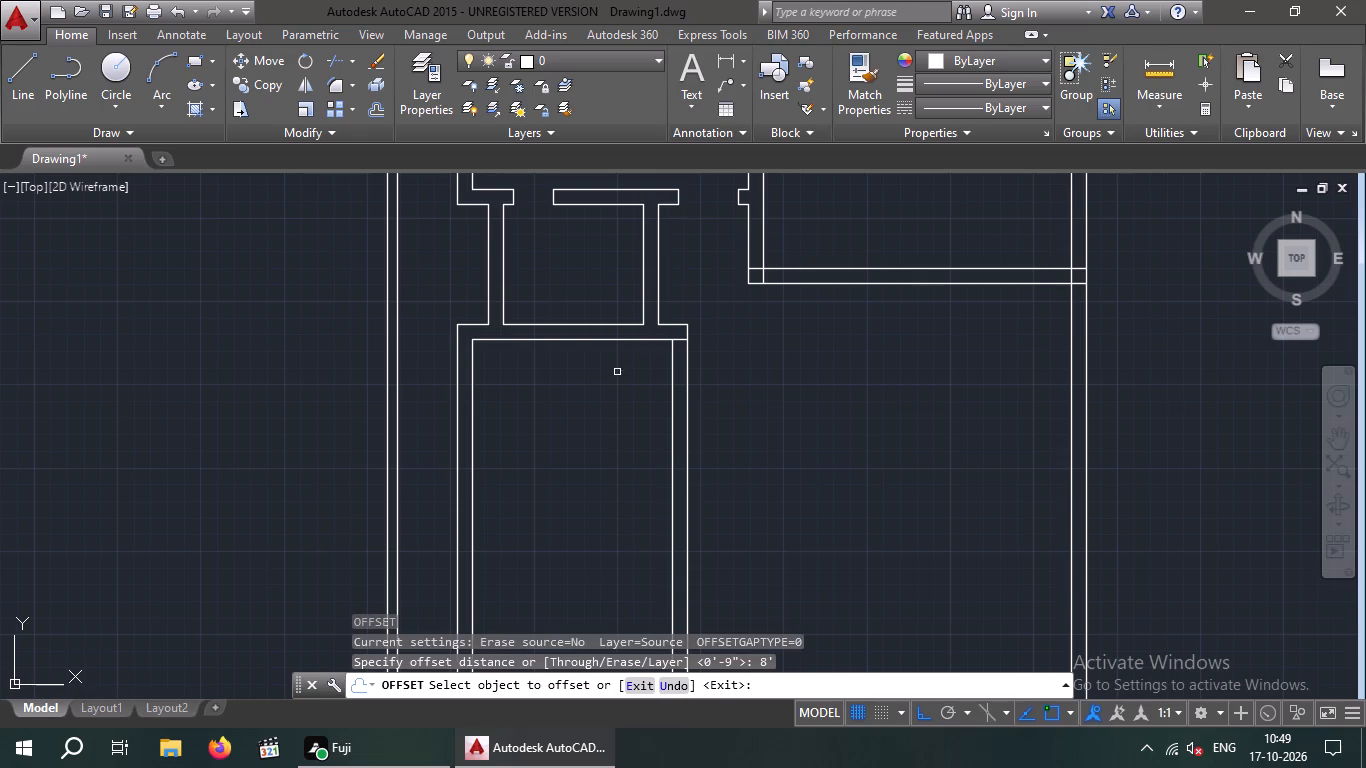
{"action": "left_click_drag", "start_coordinate": [603, 341], "coordinate": [603, 367]}
{"action": "left_click", "coordinate": [587, 517]}
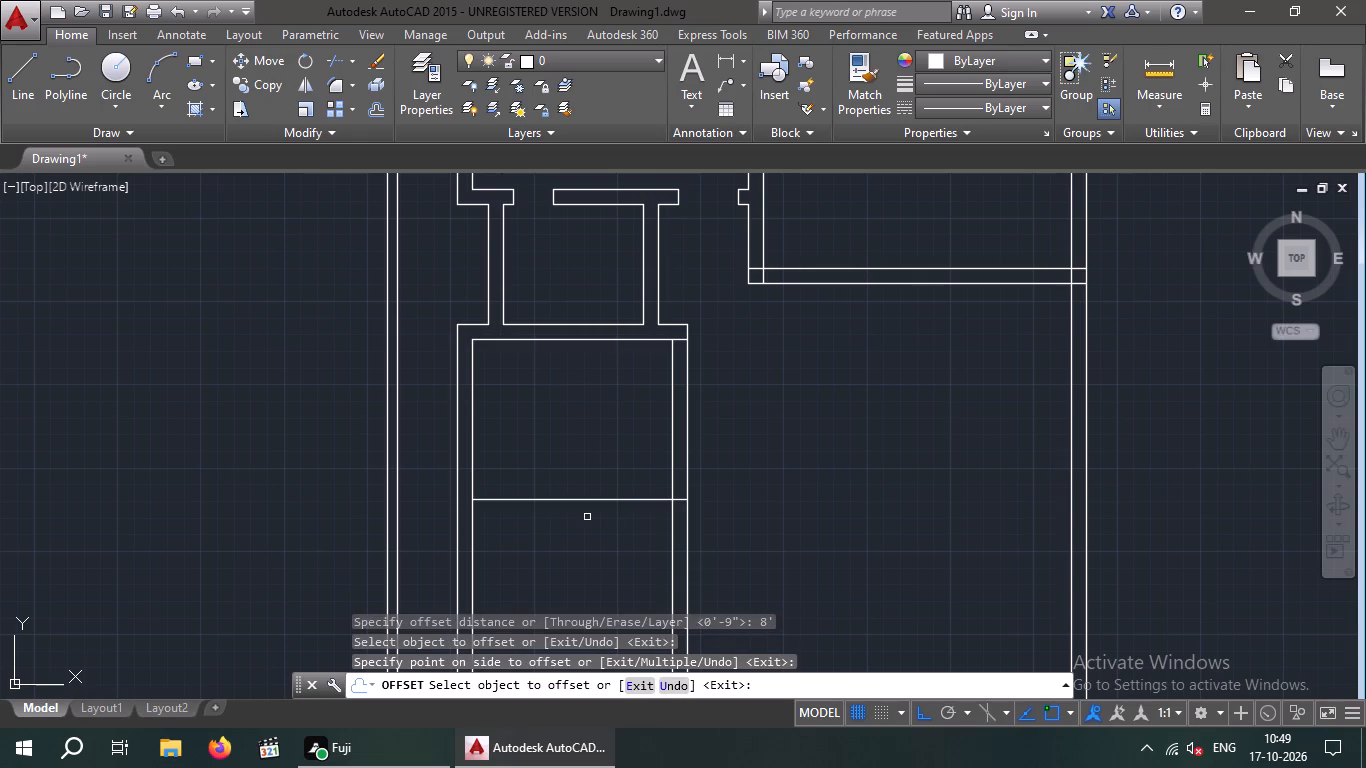
{"action": "key", "text": "Escape"}
{"action": "key", "text": "Escape"}
Offset the new horizontal line 9" downward to form a cross wall.
{"action": "key", "text": "o"}
{"action": "key", "text": "Return"}
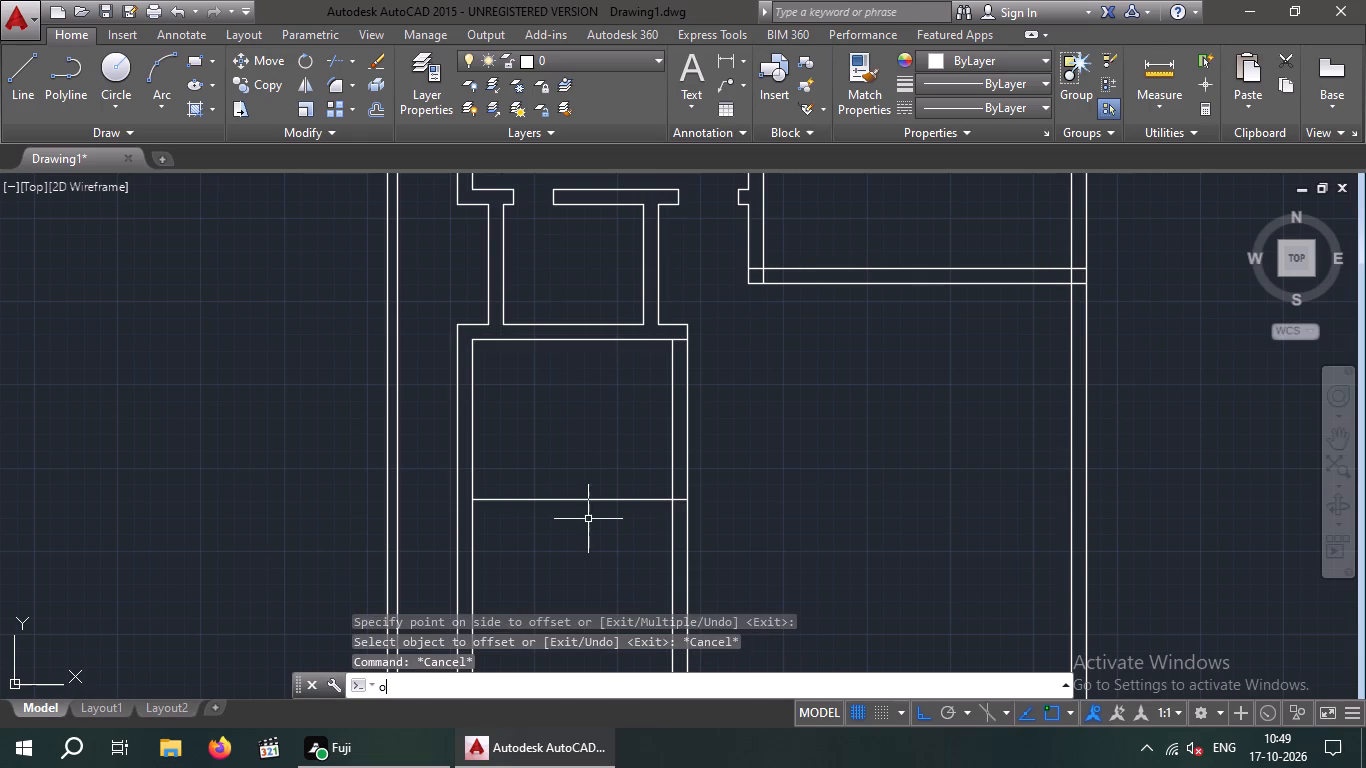
{"action": "type", "text": "9\""}
{"action": "key", "text": "Return"}
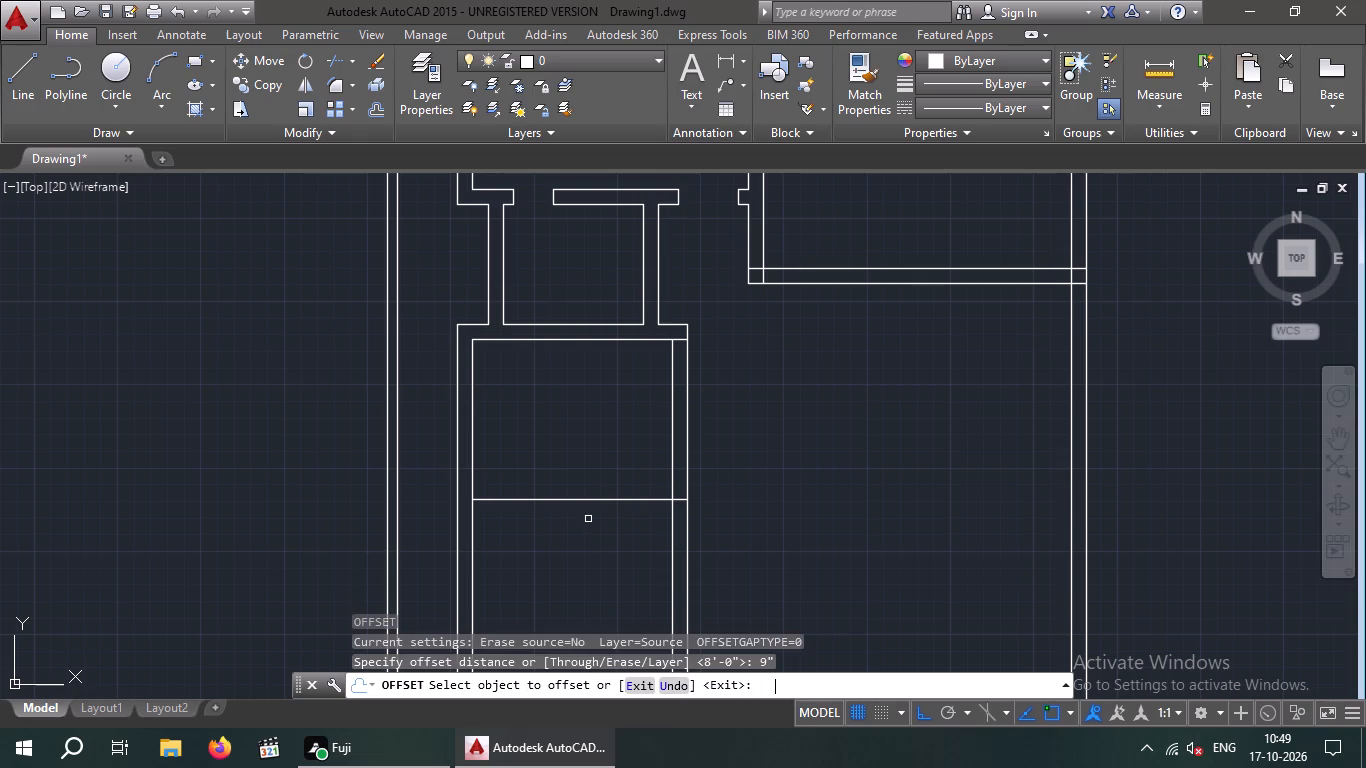
{"action": "left_click_drag", "start_coordinate": [578, 500], "coordinate": [581, 527]}
{"action": "left_click", "coordinate": [584, 543]}
{"action": "key", "text": "Escape"}
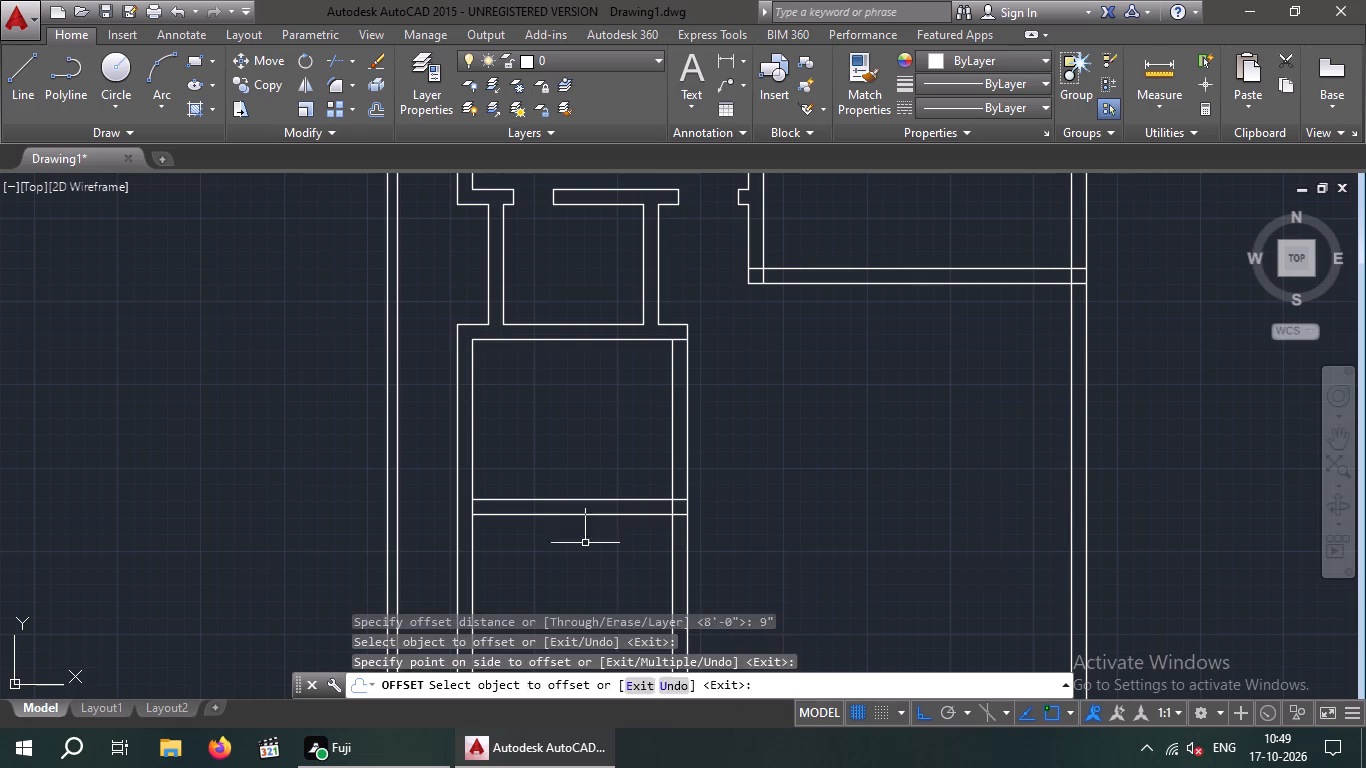
{"action": "key", "text": "Escape"}
{"action": "key", "text": "Escape"}
{"action": "key", "text": "Escape"}
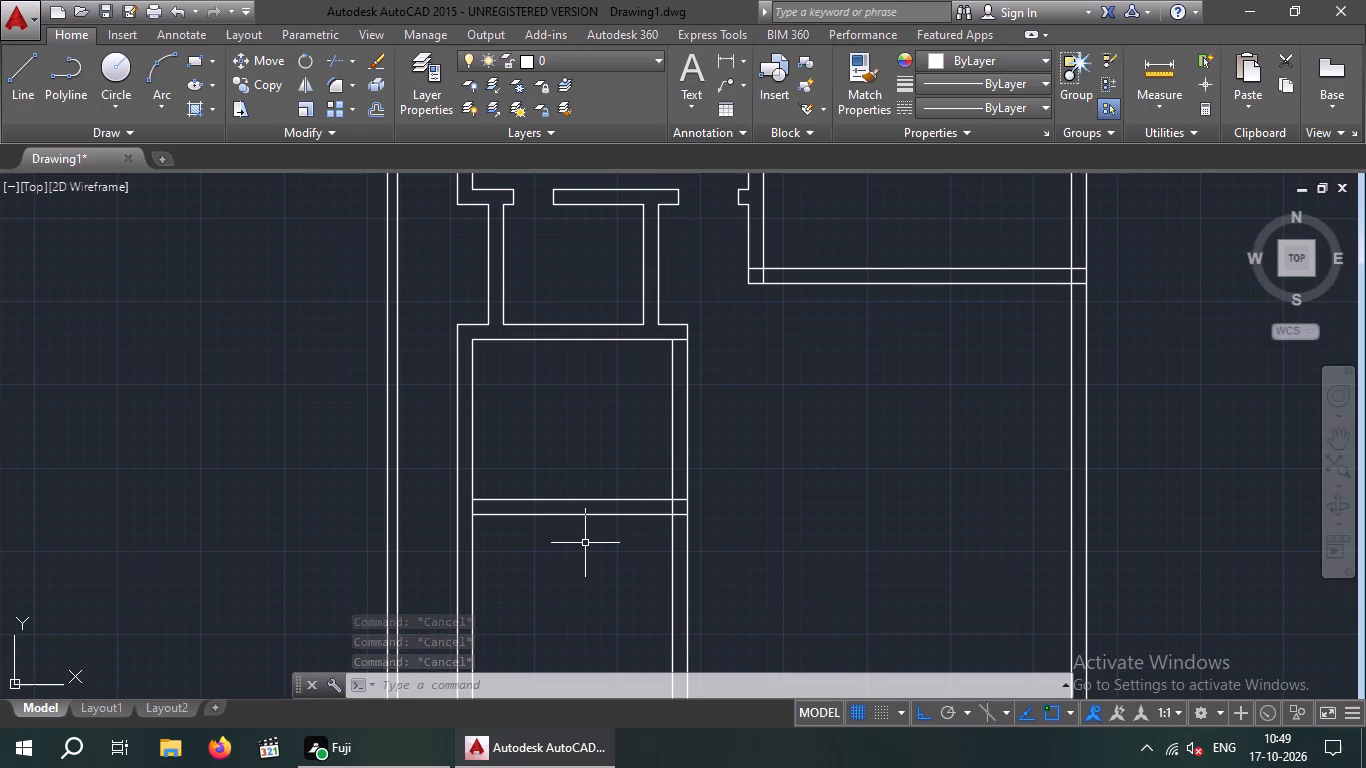
Trim the horizontal line's end between the two lines of the new right wall at the lower room's top corner.
{"action": "type", "text": "tr"}
{"action": "key", "text": "space"}
{"action": "key", "text": "space"}
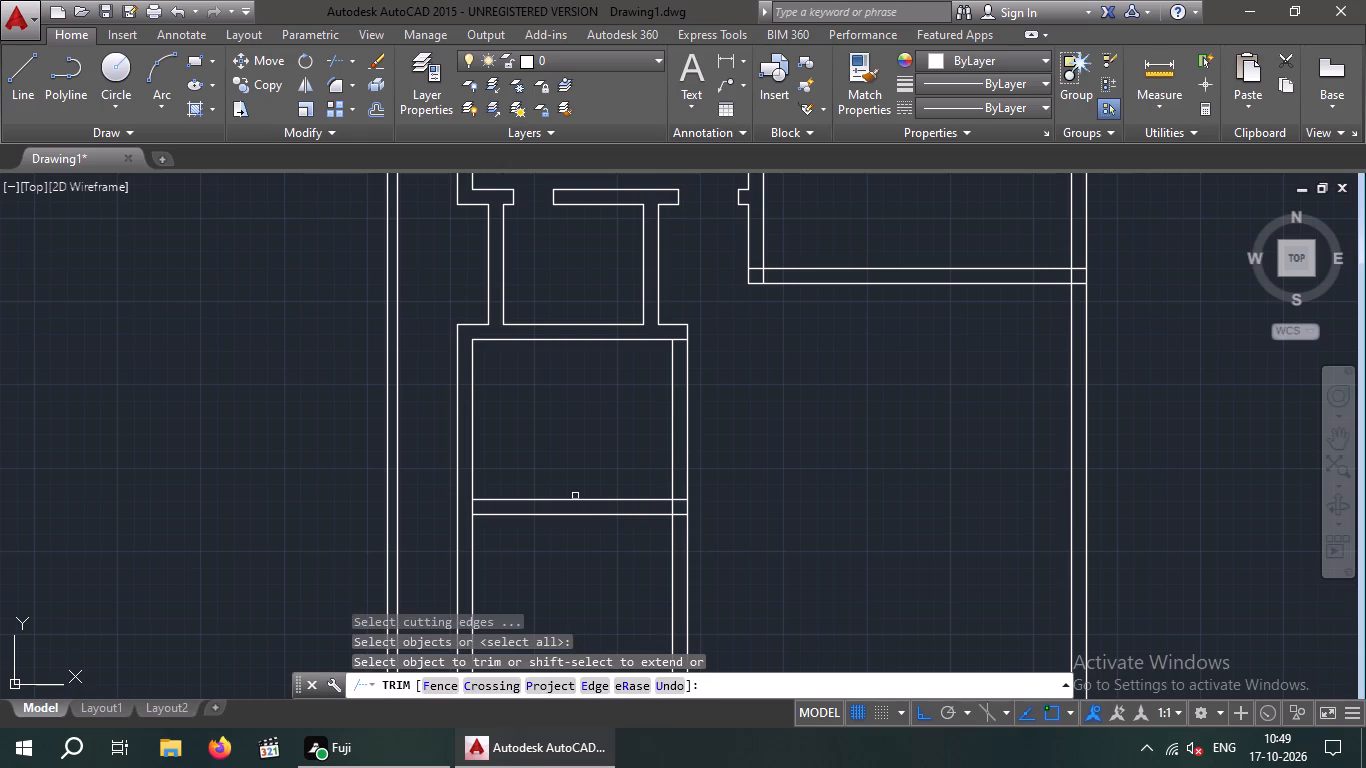
{"action": "left_click", "coordinate": [679, 341]}
Trim the upper horizontal wall's lines between the outer and long left walls, and the crossing lines at its left corner.
{"action": "scroll", "coordinate": [739, 337], "scroll_direction": "down", "scroll_amount": 3}
{"action": "middle_click_drag", "start_coordinate": [782, 380], "coordinate": [720, 409]}
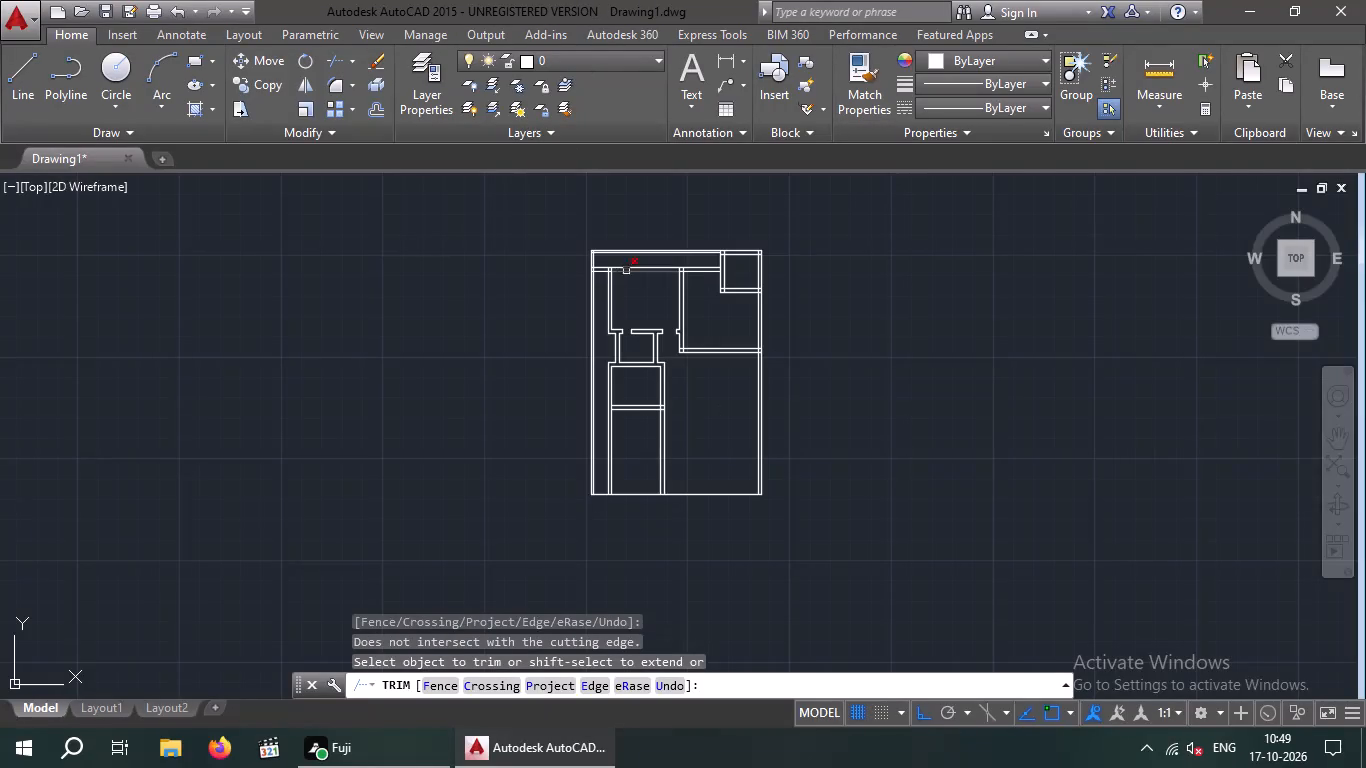
{"action": "scroll", "coordinate": [591, 263], "scroll_direction": "up", "scroll_amount": 6}
{"action": "left_click_drag", "start_coordinate": [748, 487], "coordinate": [683, 423]}
{"action": "left_click", "coordinate": [647, 308]}
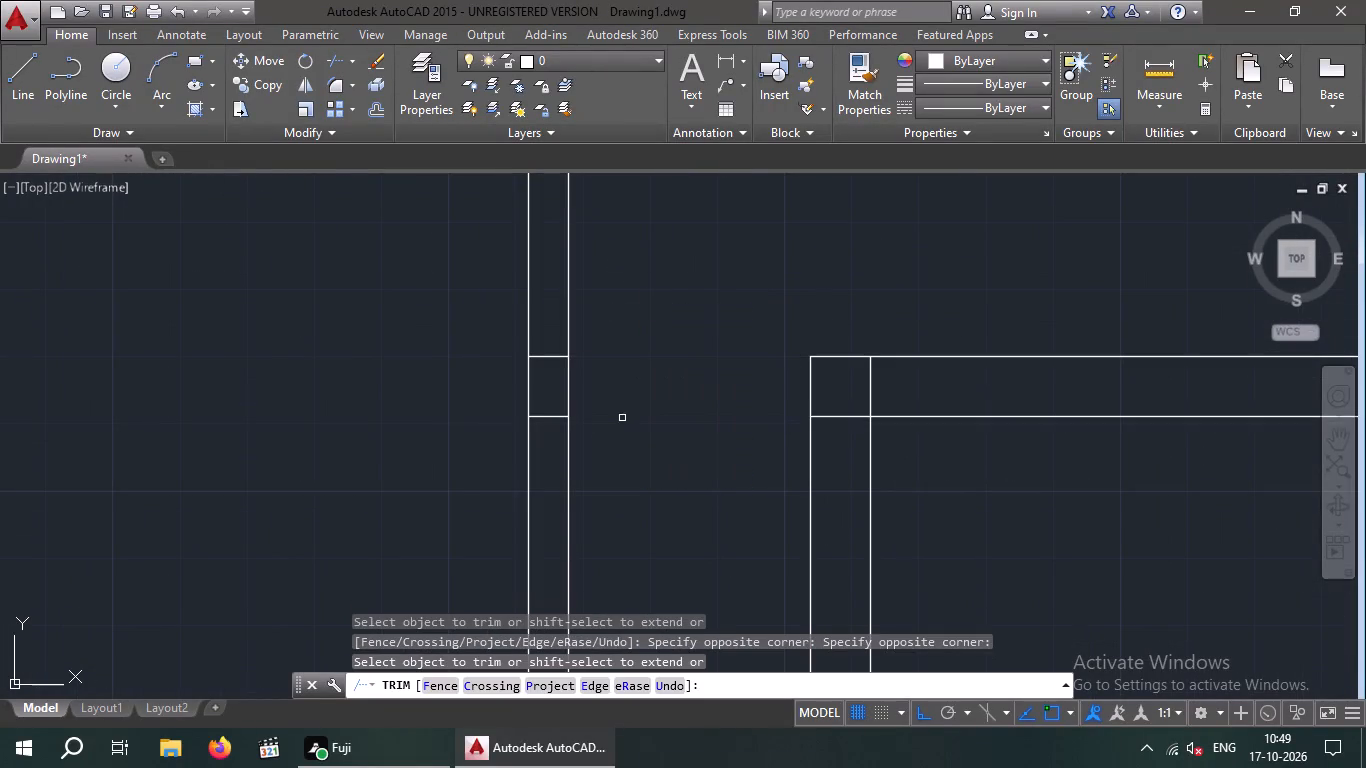
{"action": "scroll", "coordinate": [658, 328], "scroll_direction": "down", "scroll_amount": 3}
{"action": "scroll", "coordinate": [694, 346], "scroll_direction": "up", "scroll_amount": 5}
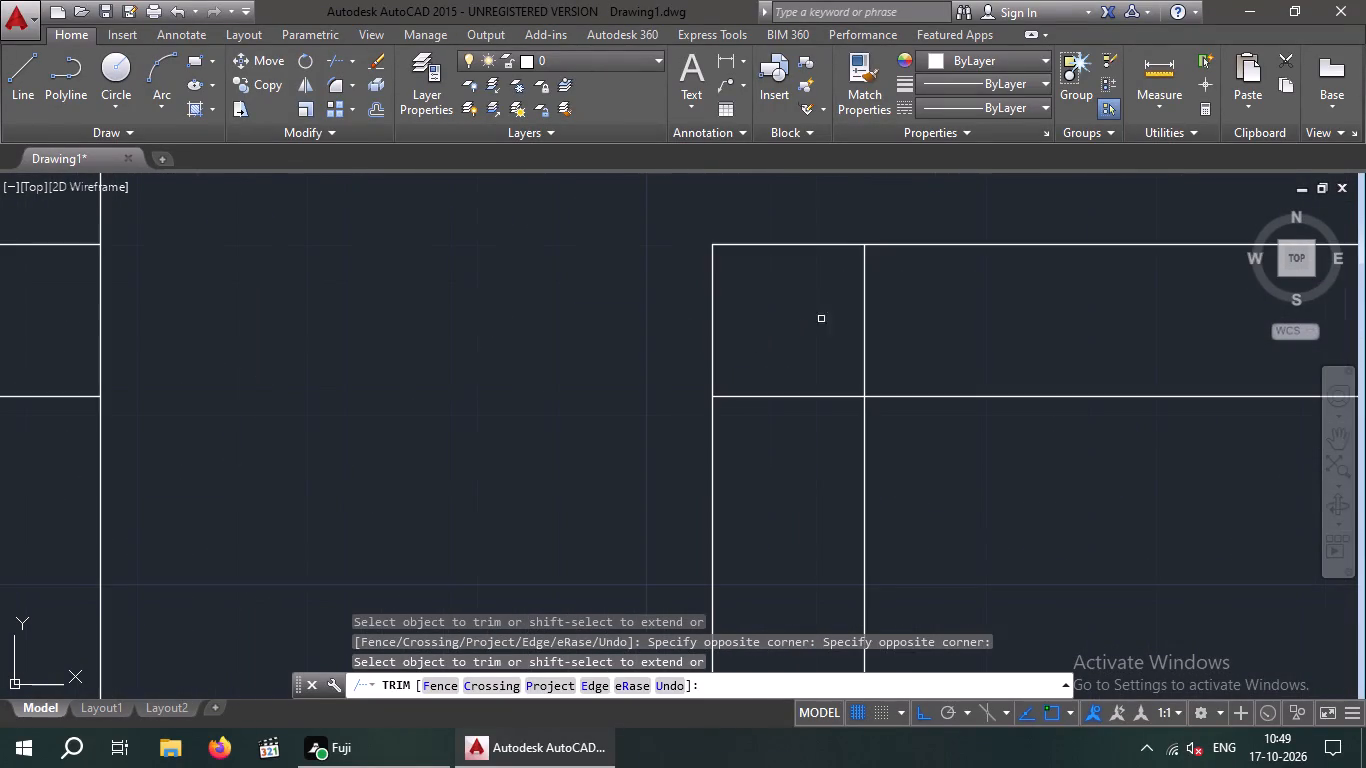
{"action": "left_click_drag", "start_coordinate": [924, 299], "coordinate": [830, 353]}
{"action": "left_click", "coordinate": [818, 354]}
{"action": "left_click_drag", "start_coordinate": [797, 416], "coordinate": [777, 370]}
{"action": "left_click", "coordinate": [767, 336]}
Trim the overlapping lines where the upper horizontal wall meets the vertical partition and the square room's left wall.
{"action": "scroll", "coordinate": [780, 314], "scroll_direction": "down", "scroll_amount": 3}
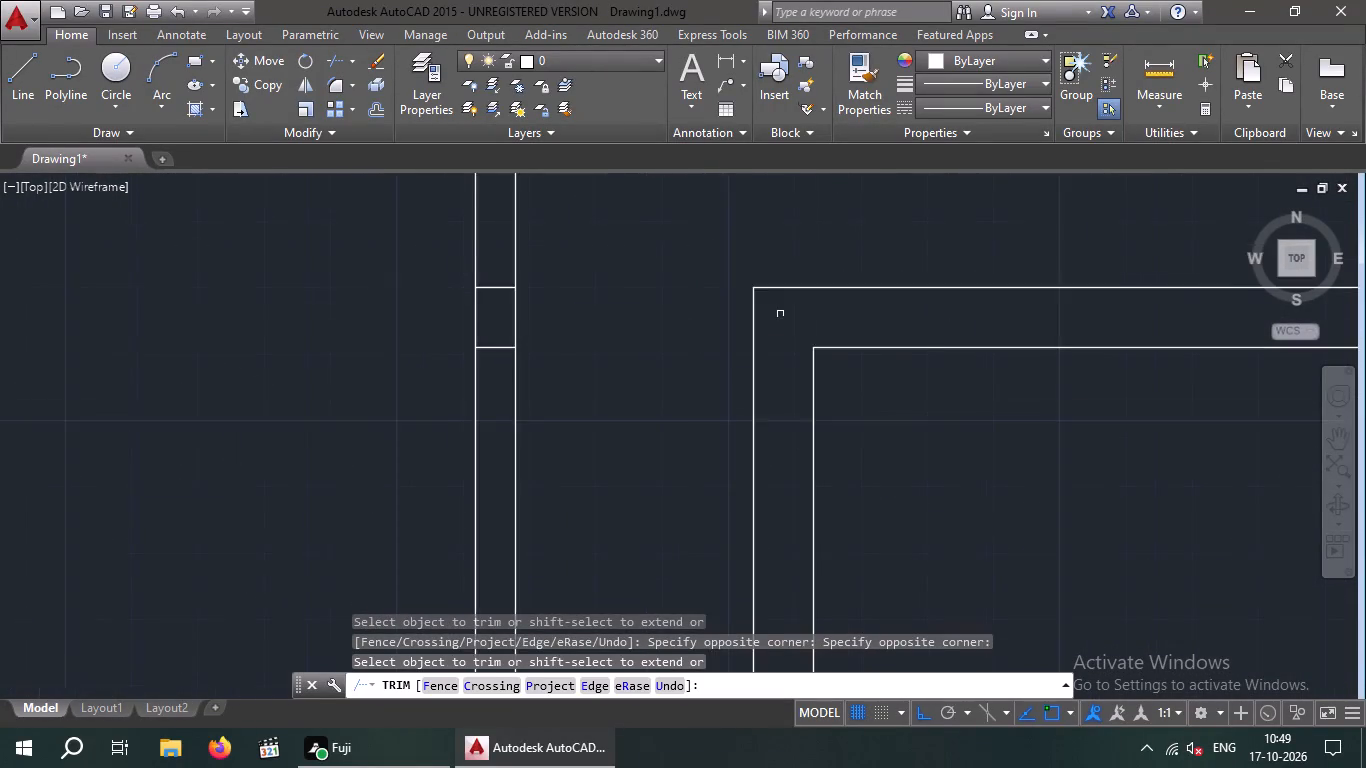
{"action": "scroll", "coordinate": [780, 314], "scroll_direction": "down", "scroll_amount": 2}
{"action": "middle_click_drag", "start_coordinate": [978, 366], "coordinate": [548, 399]}
{"action": "scroll", "coordinate": [616, 342], "scroll_direction": "up", "scroll_amount": 4}
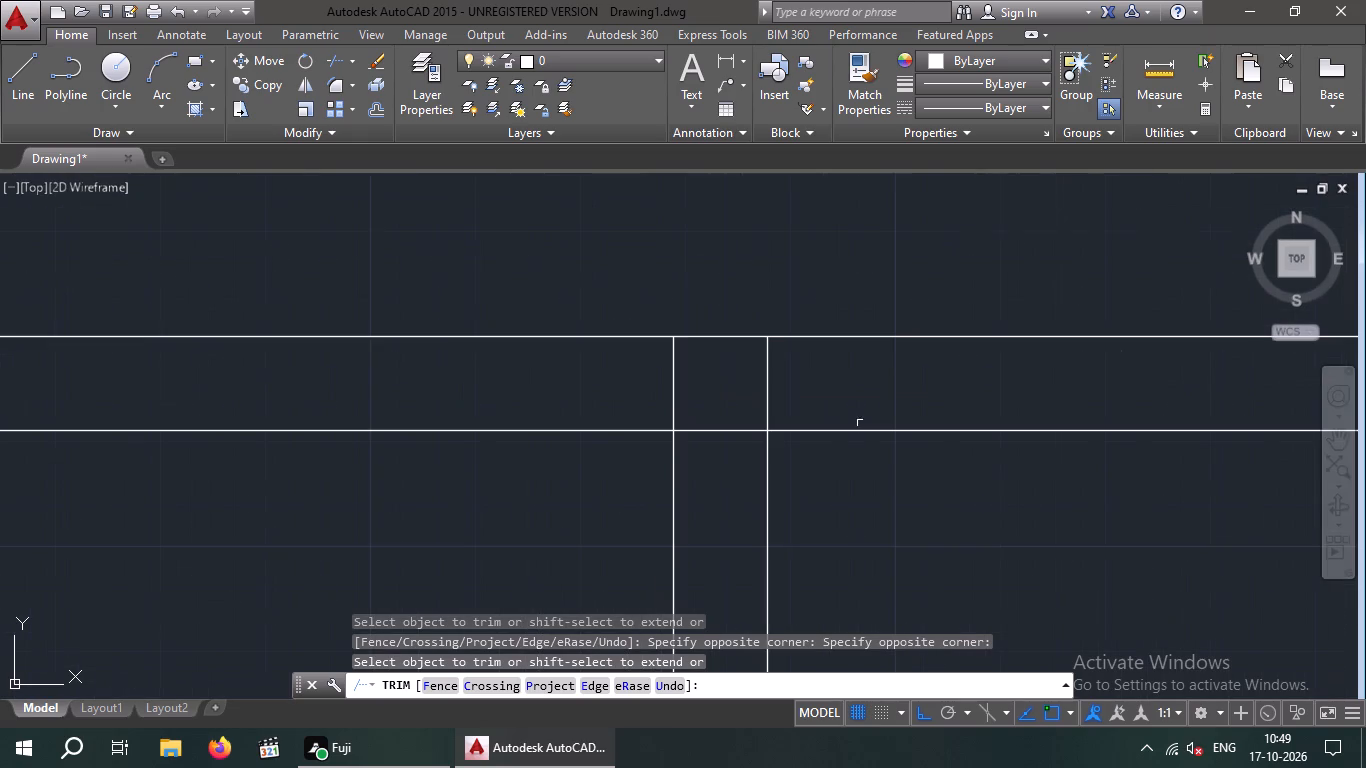
{"action": "left_click_drag", "start_coordinate": [837, 367], "coordinate": [676, 381]}
{"action": "left_click", "coordinate": [604, 381]}
{"action": "left_click_drag", "start_coordinate": [728, 466], "coordinate": [705, 446]}
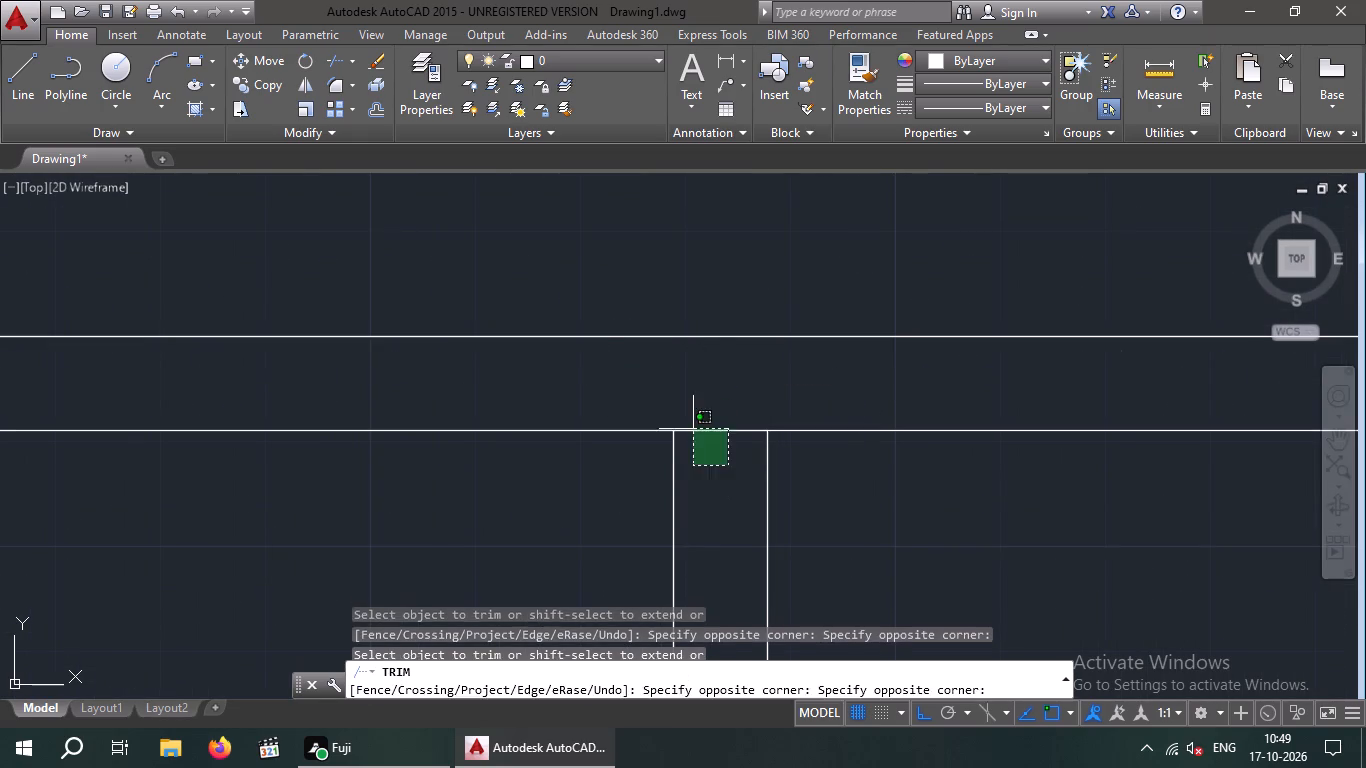
{"action": "left_click", "coordinate": [679, 400]}
{"action": "scroll", "coordinate": [714, 376], "scroll_direction": "down", "scroll_amount": 5}
{"action": "scroll", "coordinate": [806, 377], "scroll_direction": "up", "scroll_amount": 5}
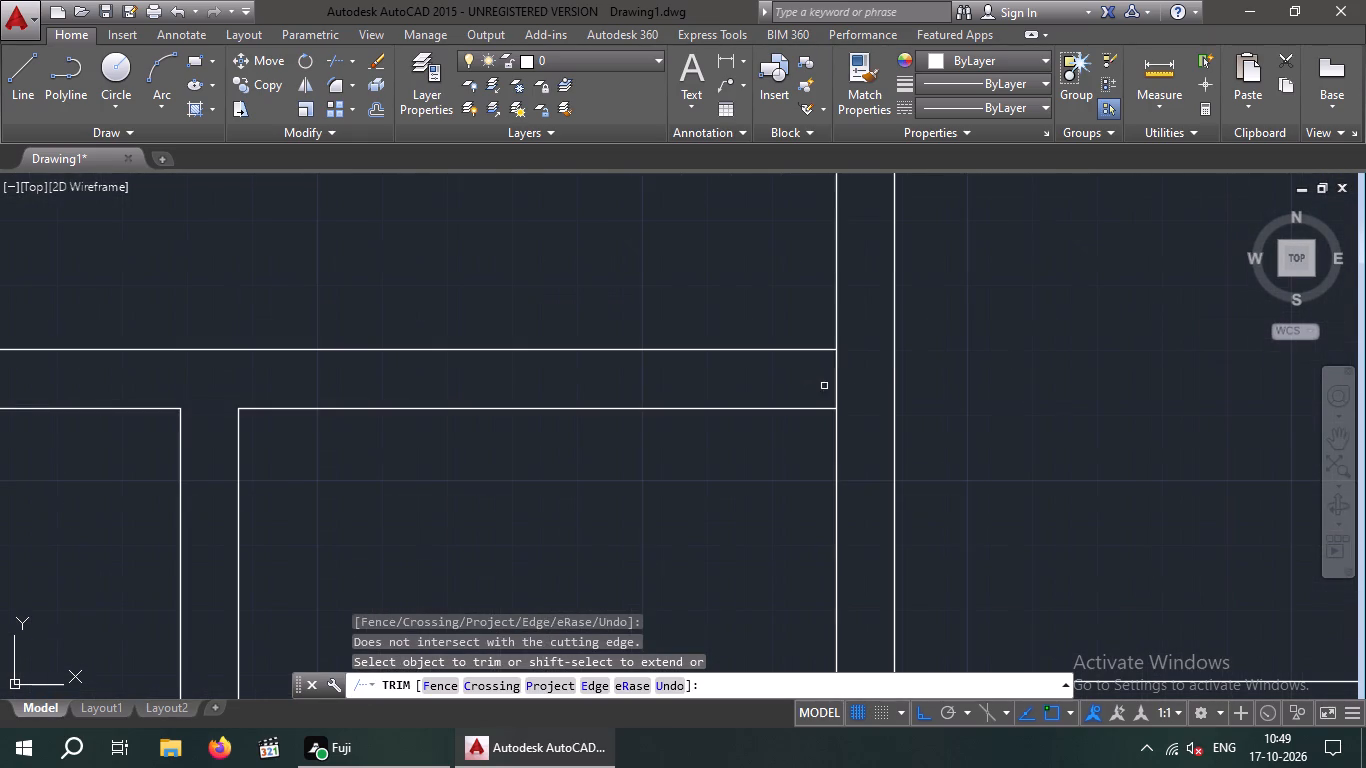
{"action": "left_click_drag", "start_coordinate": [856, 367], "coordinate": [816, 390]}
{"action": "left_click", "coordinate": [803, 391]}
Trim the overlapping wall lines at the top-left corner of the 7' square room.
{"action": "scroll", "coordinate": [807, 376], "scroll_direction": "down", "scroll_amount": 5}
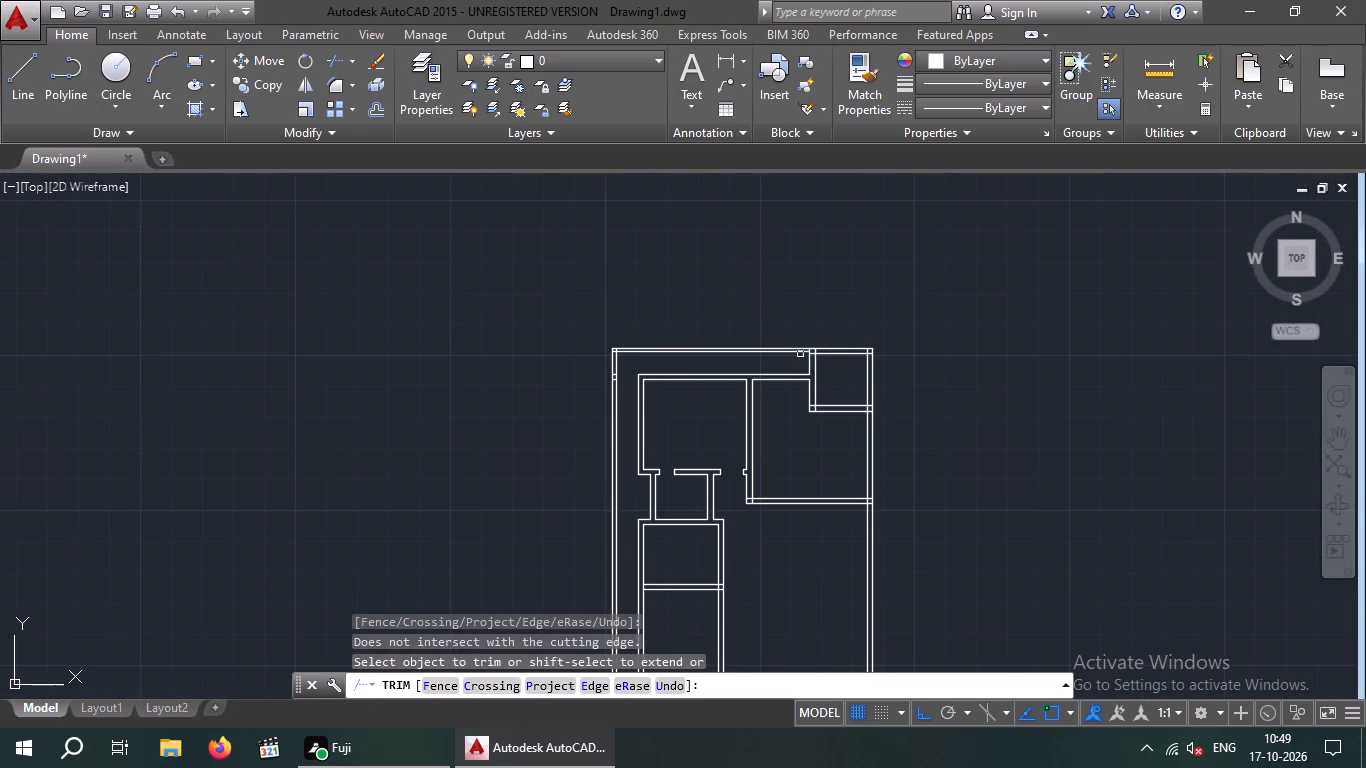
{"action": "scroll", "coordinate": [814, 347], "scroll_direction": "up", "scroll_amount": 6}
{"action": "left_click_drag", "start_coordinate": [845, 377], "coordinate": [782, 408]}
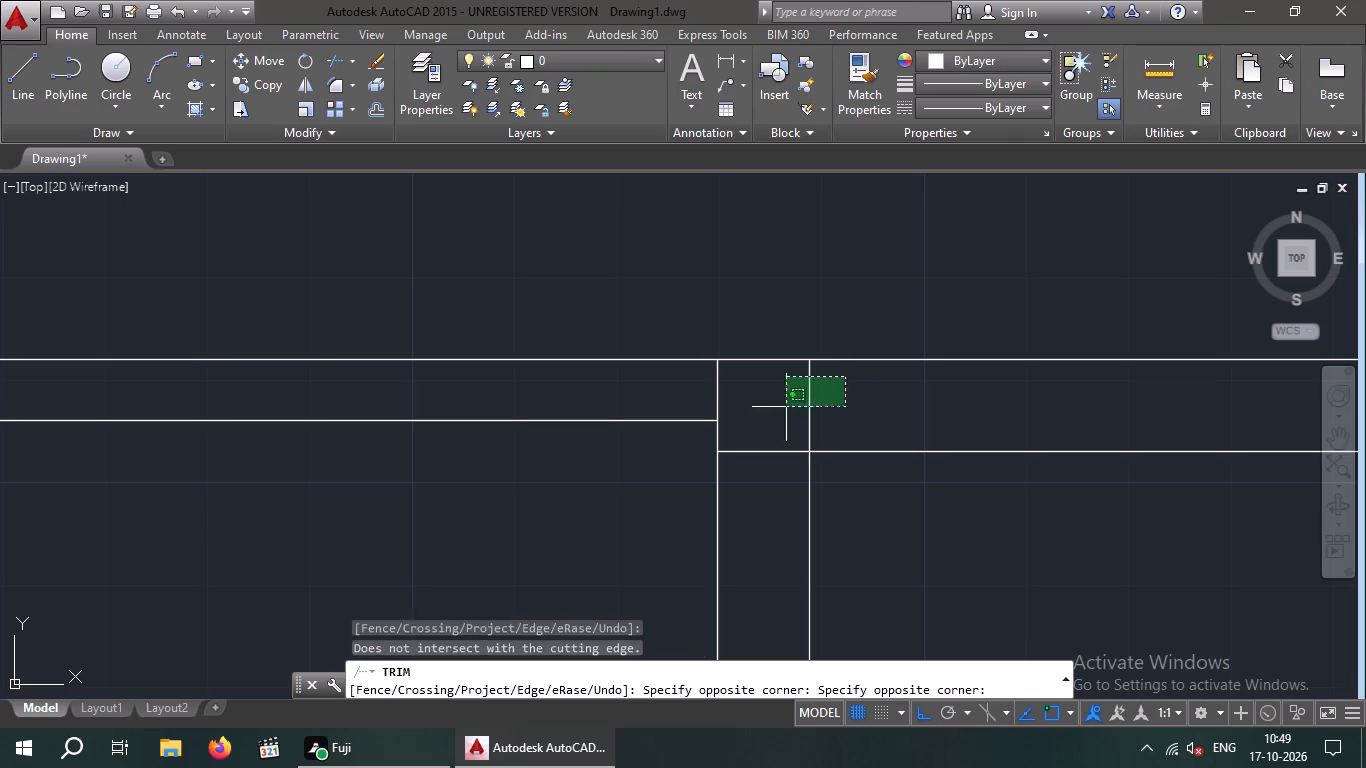
{"action": "left_click_drag", "start_coordinate": [782, 408], "coordinate": [777, 410]}
{"action": "left_click", "coordinate": [774, 415]}
{"action": "left_click_drag", "start_coordinate": [775, 382], "coordinate": [711, 398]}
{"action": "left_click", "coordinate": [692, 401]}
{"action": "scroll", "coordinate": [712, 386], "scroll_direction": "down", "scroll_amount": 3}
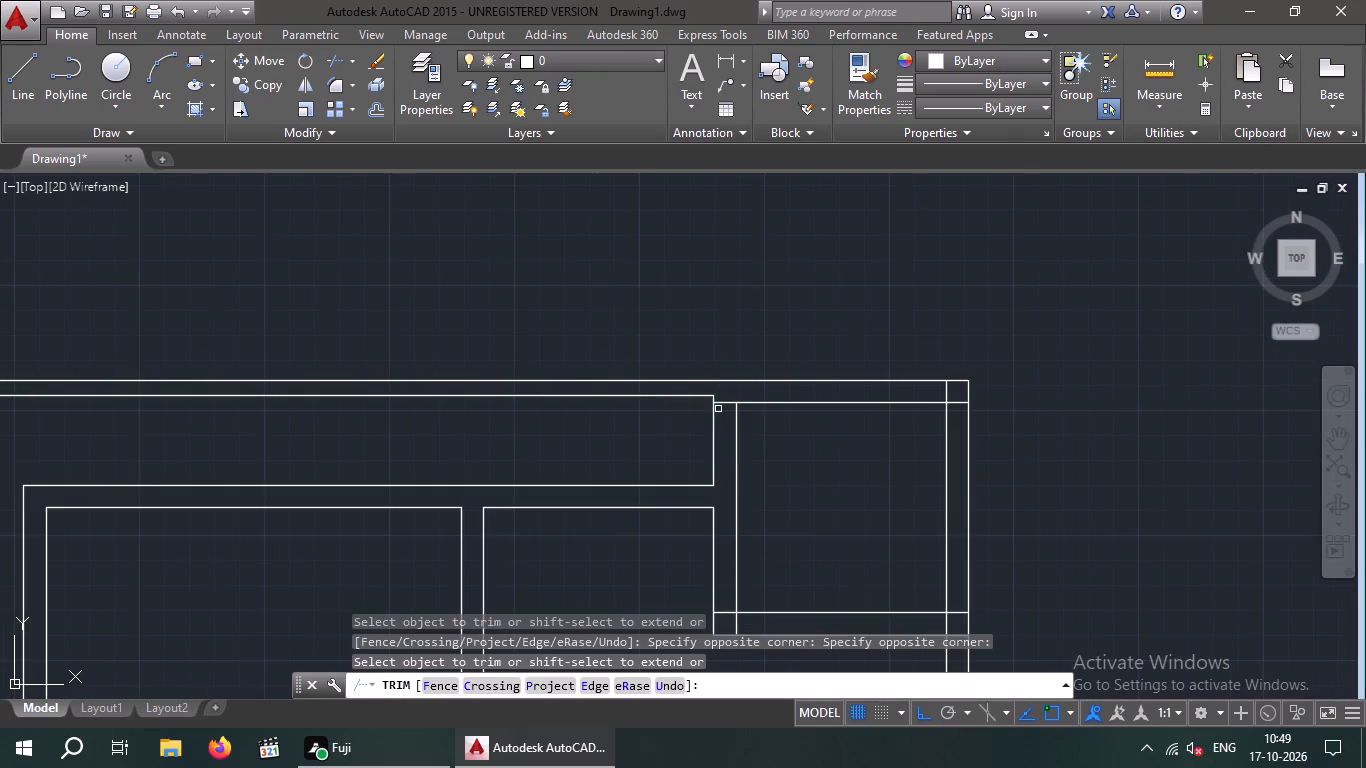
{"action": "scroll", "coordinate": [724, 410], "scroll_direction": "up", "scroll_amount": 3}
{"action": "left_click", "coordinate": [733, 410]}
{"action": "left_click", "coordinate": [729, 362]}
Trim the overlapping inner wall lines at the top-right corner of the 7' square room.
{"action": "scroll", "coordinate": [729, 363], "scroll_direction": "down", "scroll_amount": 4}
{"action": "middle_click_drag", "start_coordinate": [804, 398], "coordinate": [743, 437]}
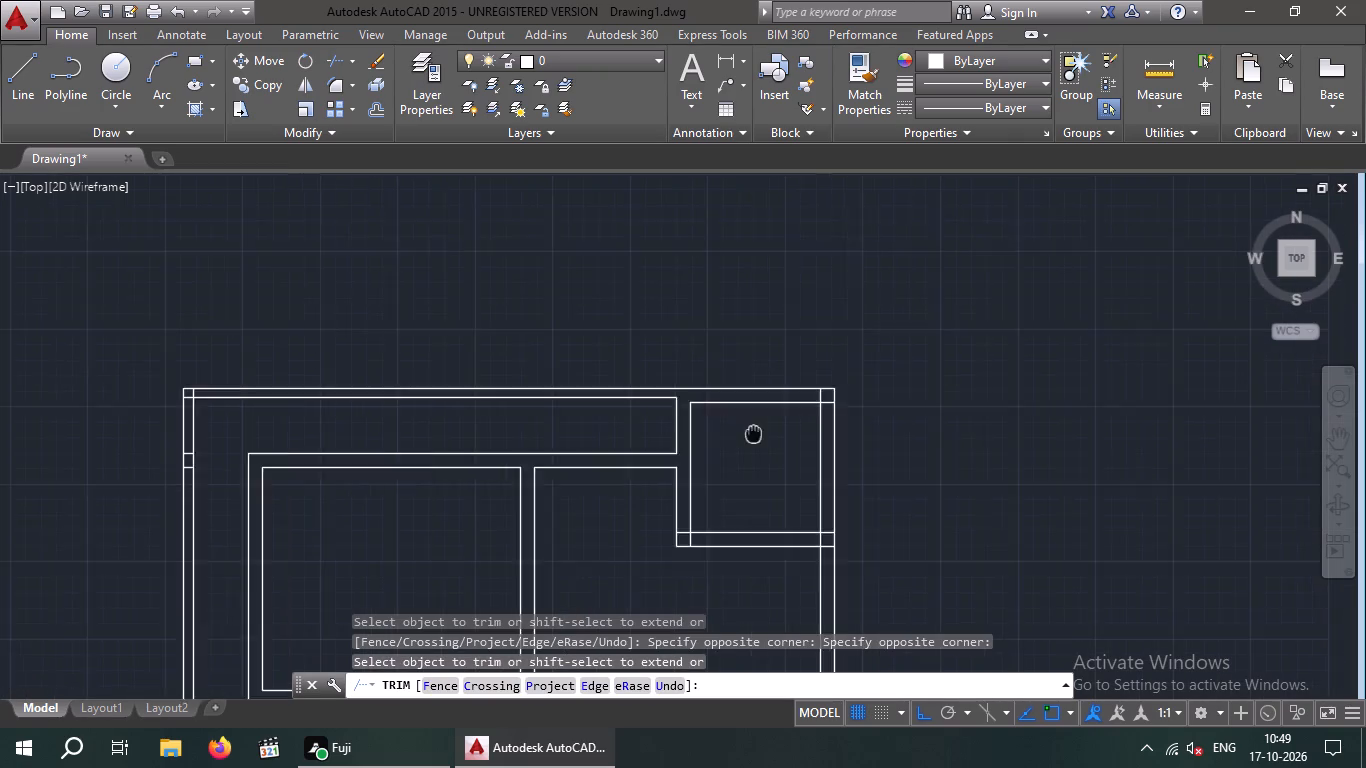
{"action": "middle_click_drag", "start_coordinate": [743, 437], "coordinate": [604, 450]}
{"action": "scroll", "coordinate": [671, 422], "scroll_direction": "up", "scroll_amount": 3}
{"action": "left_click_drag", "start_coordinate": [675, 433], "coordinate": [666, 408]}
{"action": "left_click", "coordinate": [657, 388]}
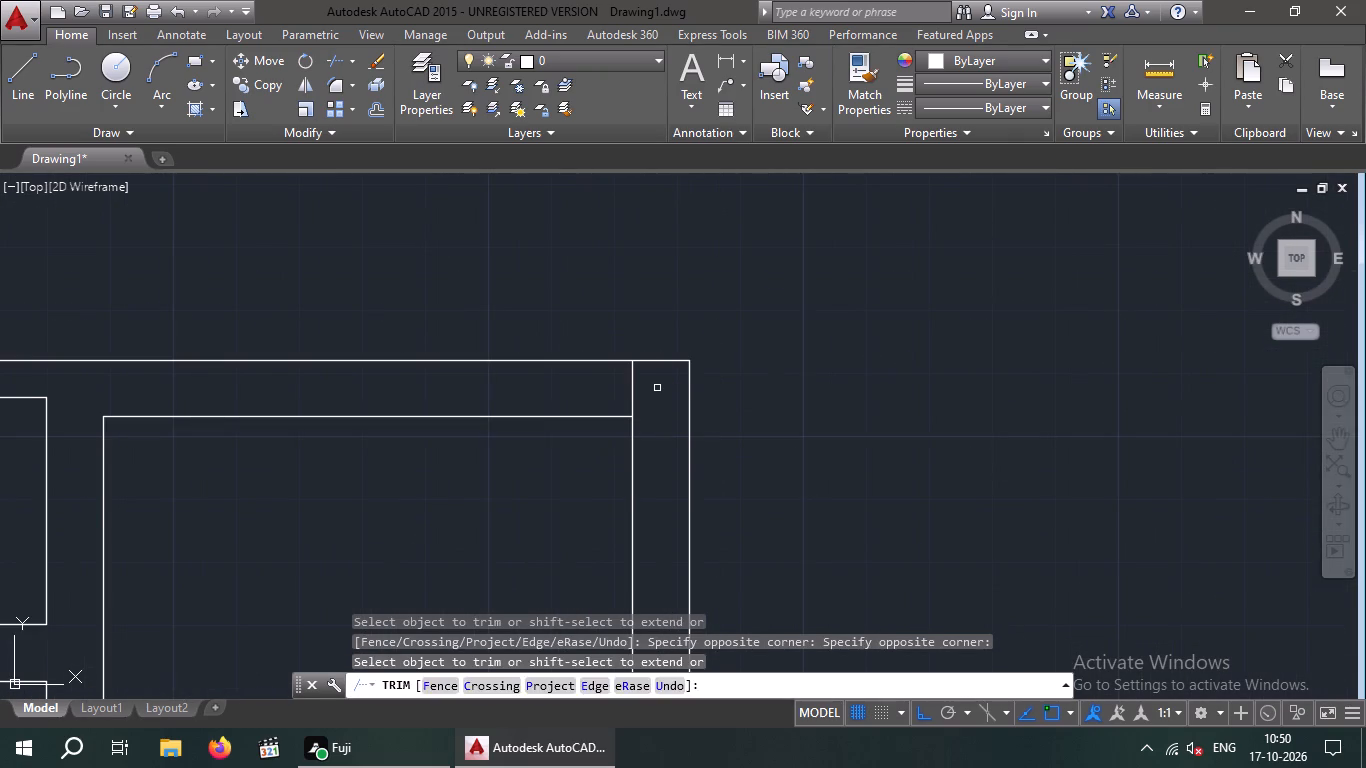
{"action": "left_click_drag", "start_coordinate": [662, 382], "coordinate": [605, 394]}
{"action": "left_click", "coordinate": [602, 394]}
{"action": "scroll", "coordinate": [618, 380], "scroll_direction": "down", "scroll_amount": 2}
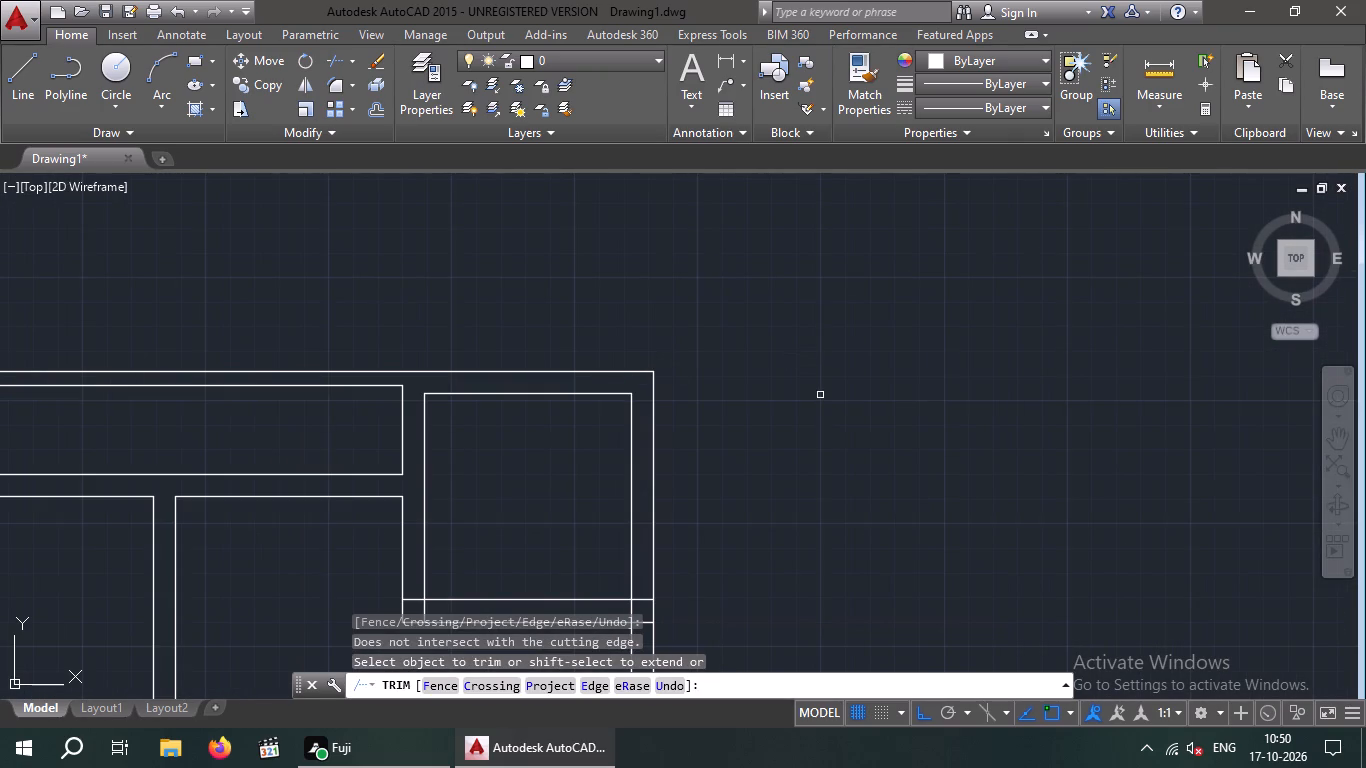
{"action": "key", "text": "Escape"}
{"action": "key", "text": "Escape"}
{"action": "middle_click_drag", "start_coordinate": [776, 395], "coordinate": [879, 297]}
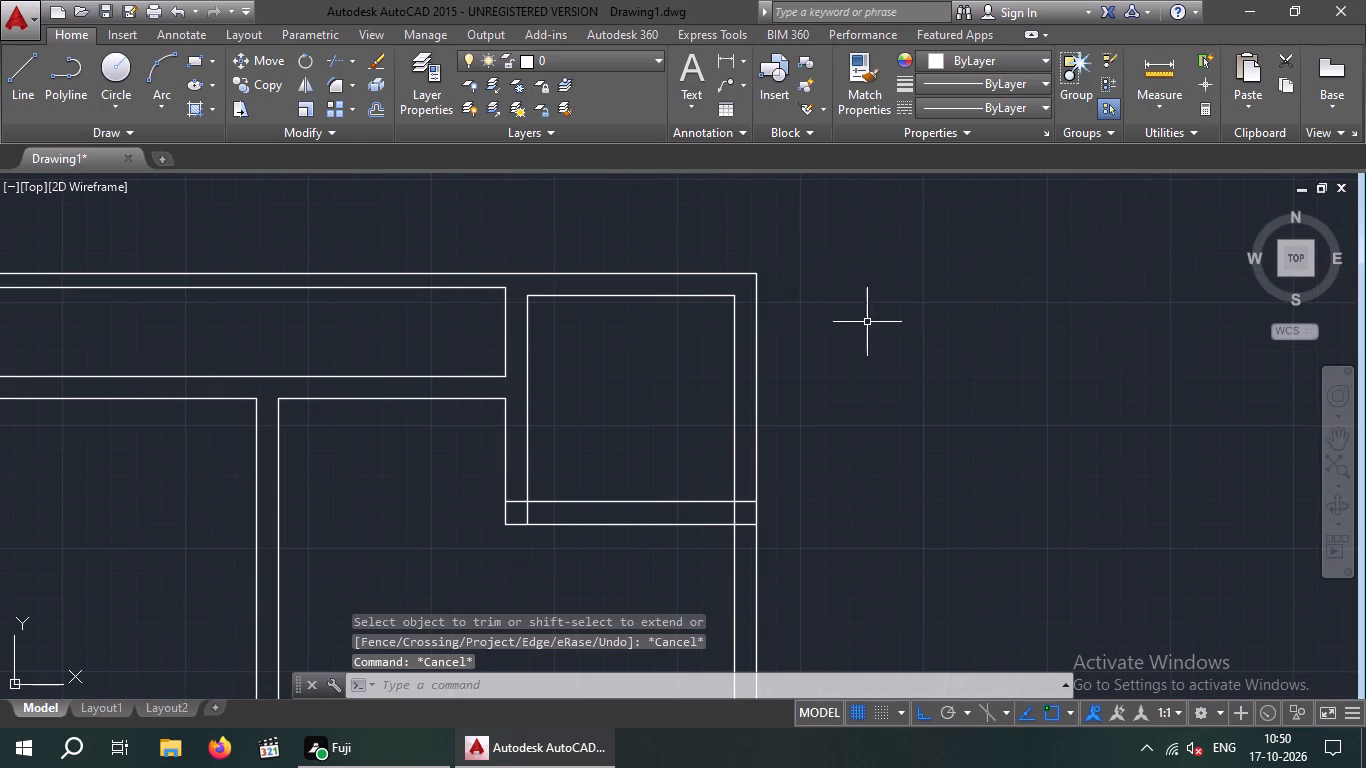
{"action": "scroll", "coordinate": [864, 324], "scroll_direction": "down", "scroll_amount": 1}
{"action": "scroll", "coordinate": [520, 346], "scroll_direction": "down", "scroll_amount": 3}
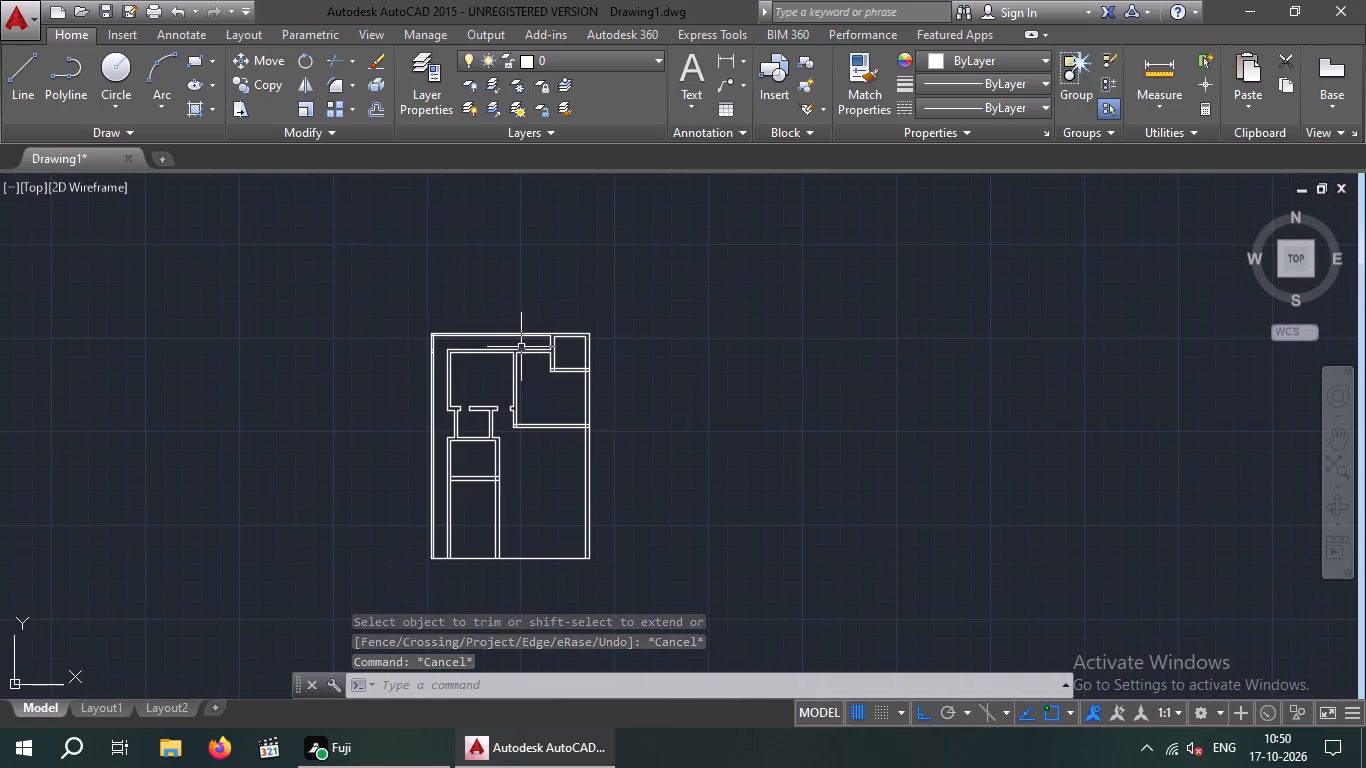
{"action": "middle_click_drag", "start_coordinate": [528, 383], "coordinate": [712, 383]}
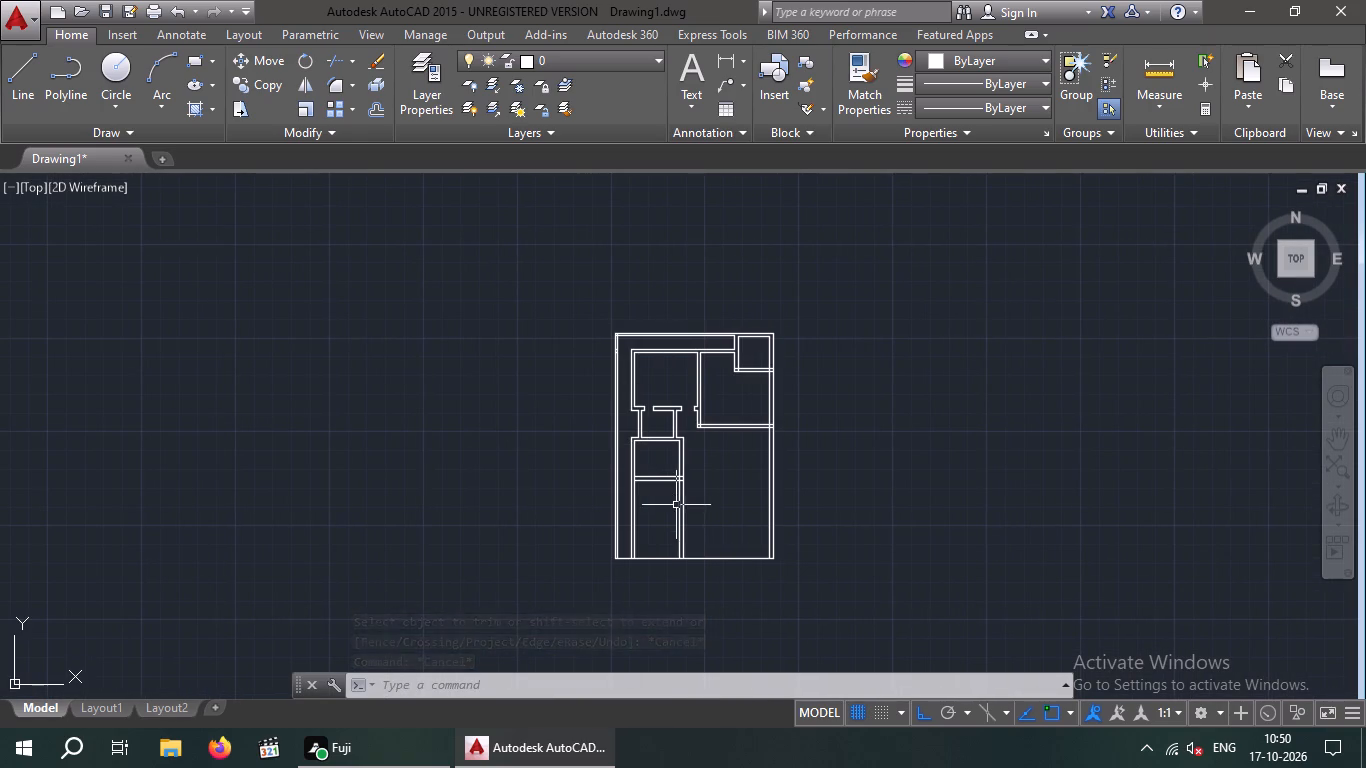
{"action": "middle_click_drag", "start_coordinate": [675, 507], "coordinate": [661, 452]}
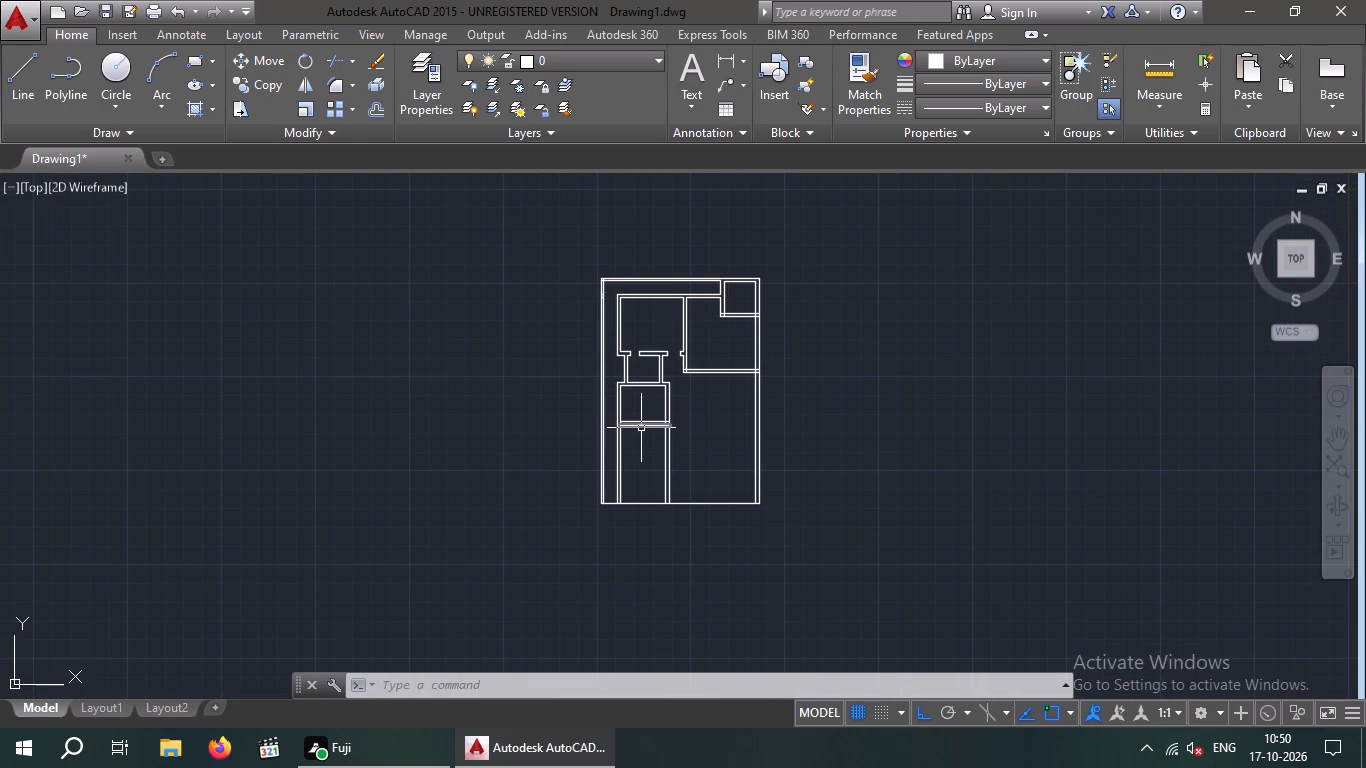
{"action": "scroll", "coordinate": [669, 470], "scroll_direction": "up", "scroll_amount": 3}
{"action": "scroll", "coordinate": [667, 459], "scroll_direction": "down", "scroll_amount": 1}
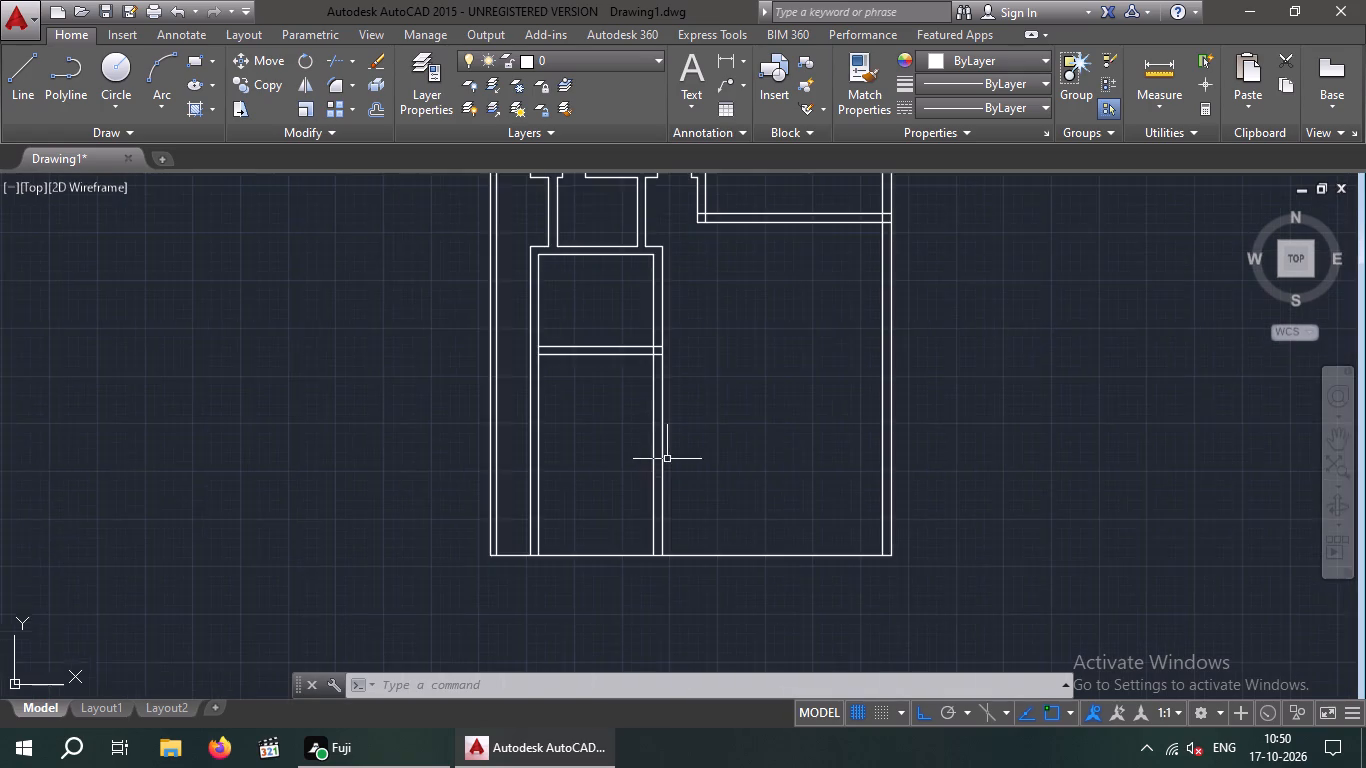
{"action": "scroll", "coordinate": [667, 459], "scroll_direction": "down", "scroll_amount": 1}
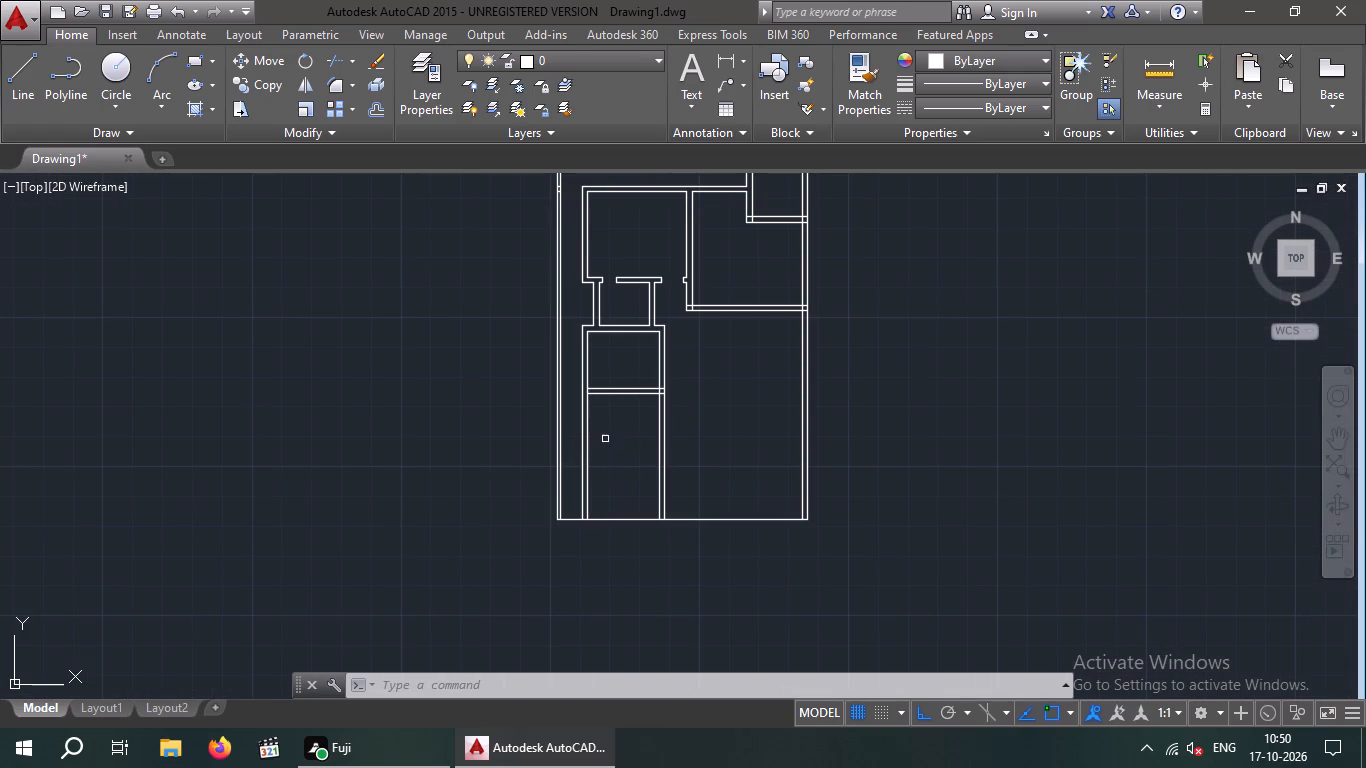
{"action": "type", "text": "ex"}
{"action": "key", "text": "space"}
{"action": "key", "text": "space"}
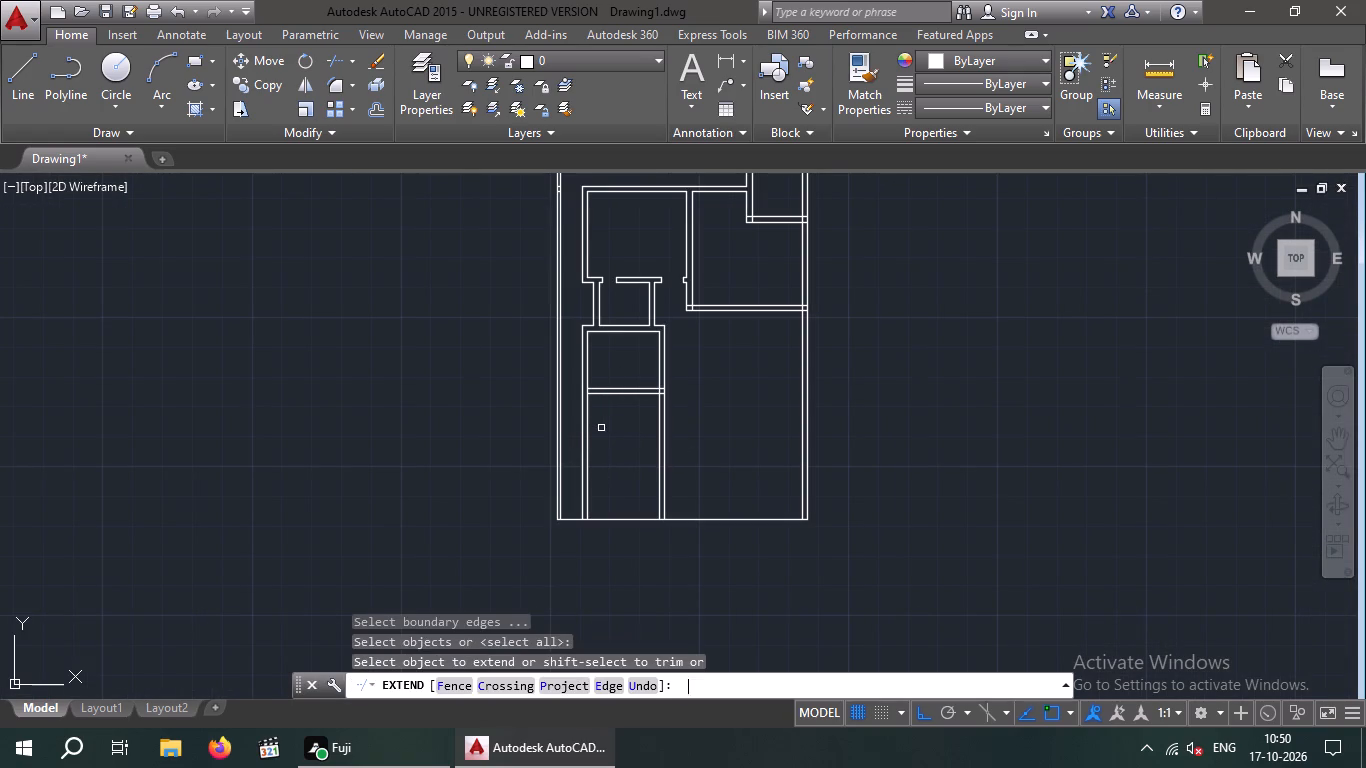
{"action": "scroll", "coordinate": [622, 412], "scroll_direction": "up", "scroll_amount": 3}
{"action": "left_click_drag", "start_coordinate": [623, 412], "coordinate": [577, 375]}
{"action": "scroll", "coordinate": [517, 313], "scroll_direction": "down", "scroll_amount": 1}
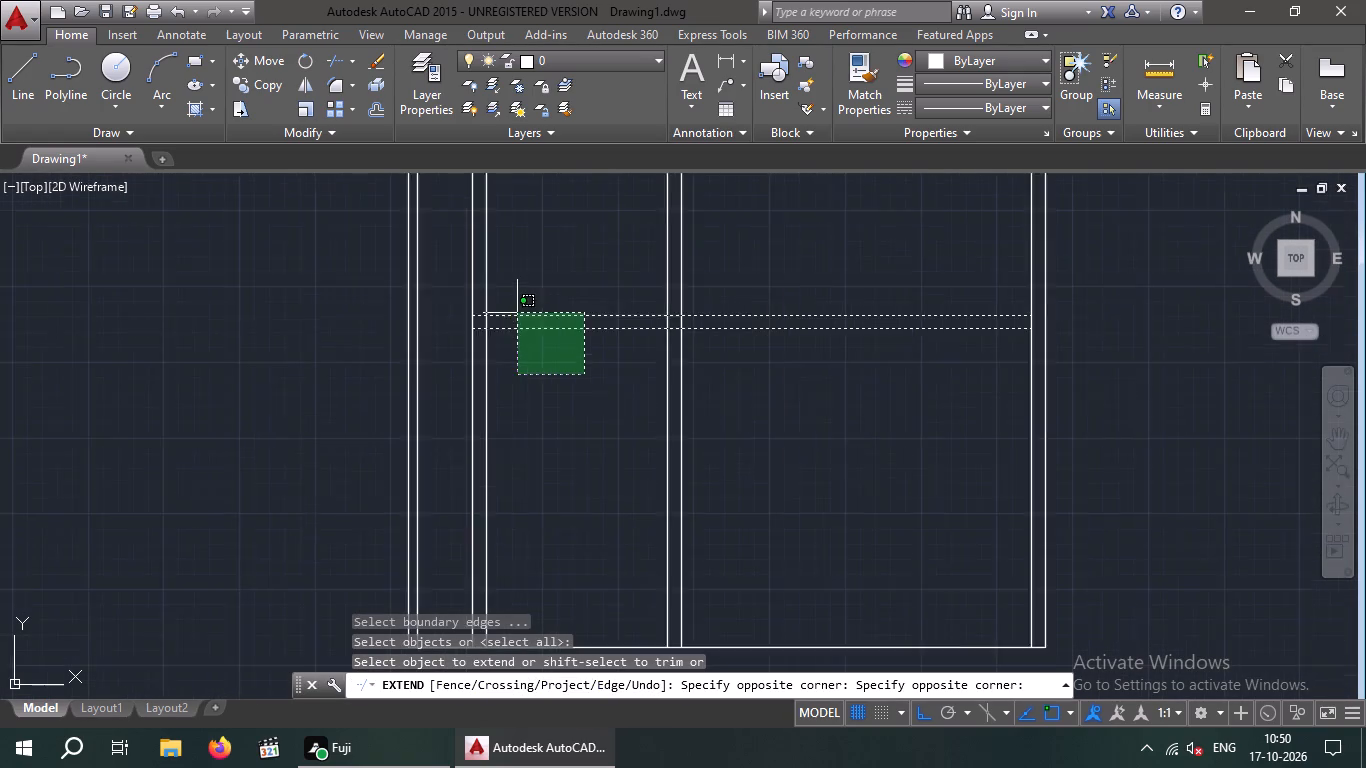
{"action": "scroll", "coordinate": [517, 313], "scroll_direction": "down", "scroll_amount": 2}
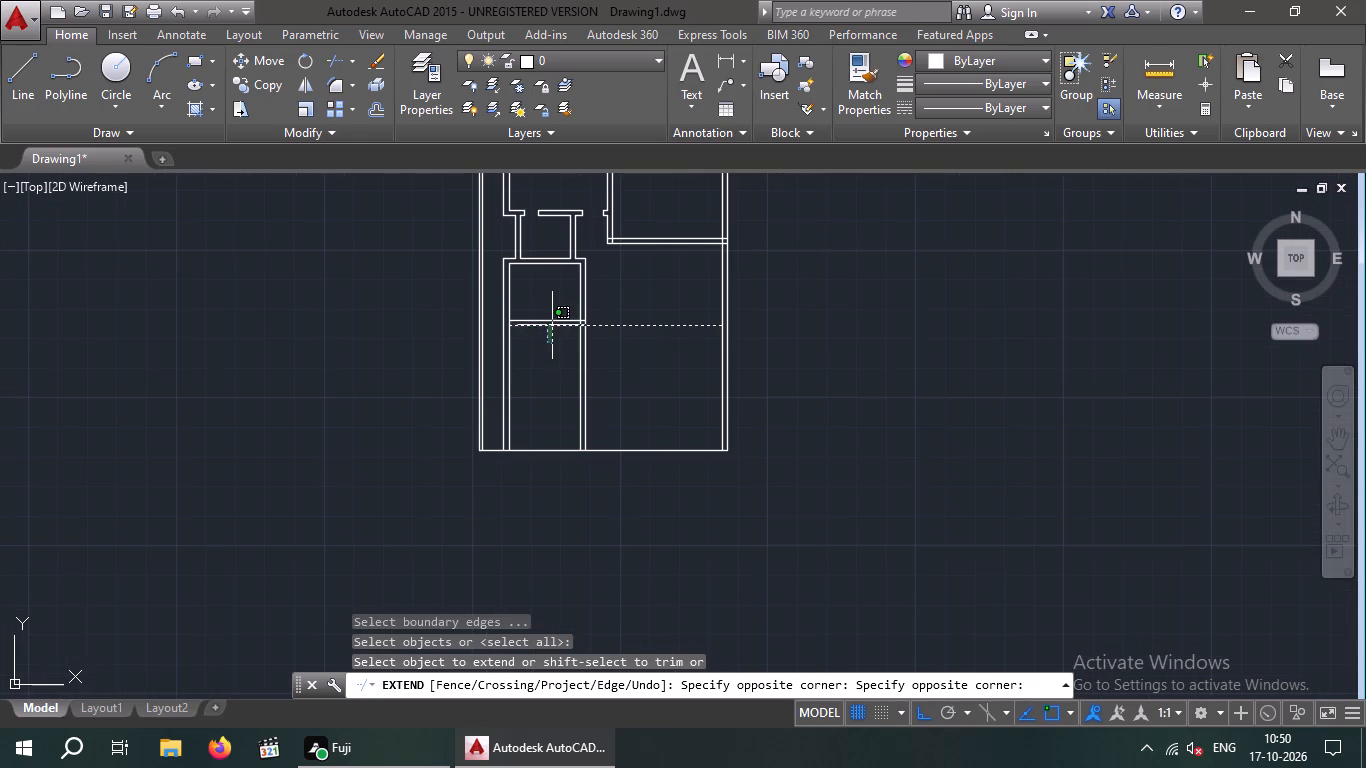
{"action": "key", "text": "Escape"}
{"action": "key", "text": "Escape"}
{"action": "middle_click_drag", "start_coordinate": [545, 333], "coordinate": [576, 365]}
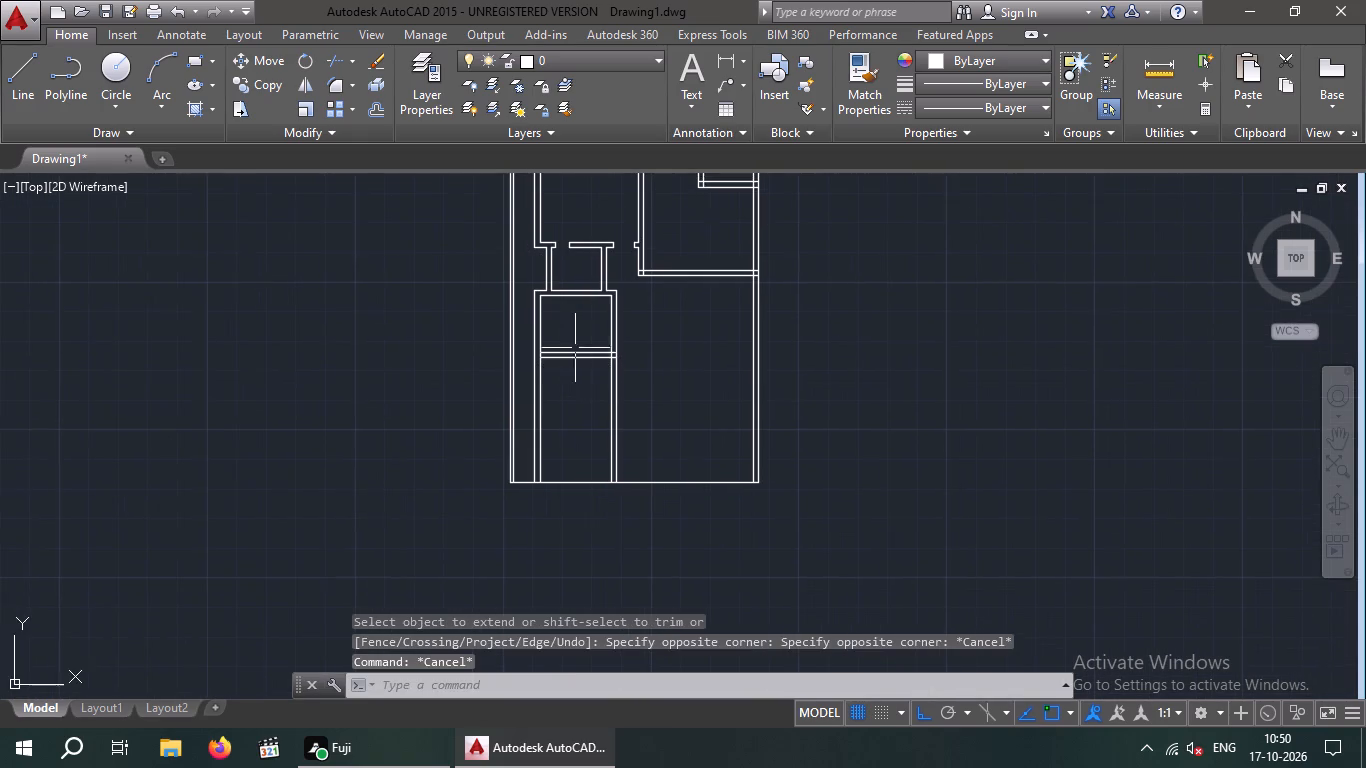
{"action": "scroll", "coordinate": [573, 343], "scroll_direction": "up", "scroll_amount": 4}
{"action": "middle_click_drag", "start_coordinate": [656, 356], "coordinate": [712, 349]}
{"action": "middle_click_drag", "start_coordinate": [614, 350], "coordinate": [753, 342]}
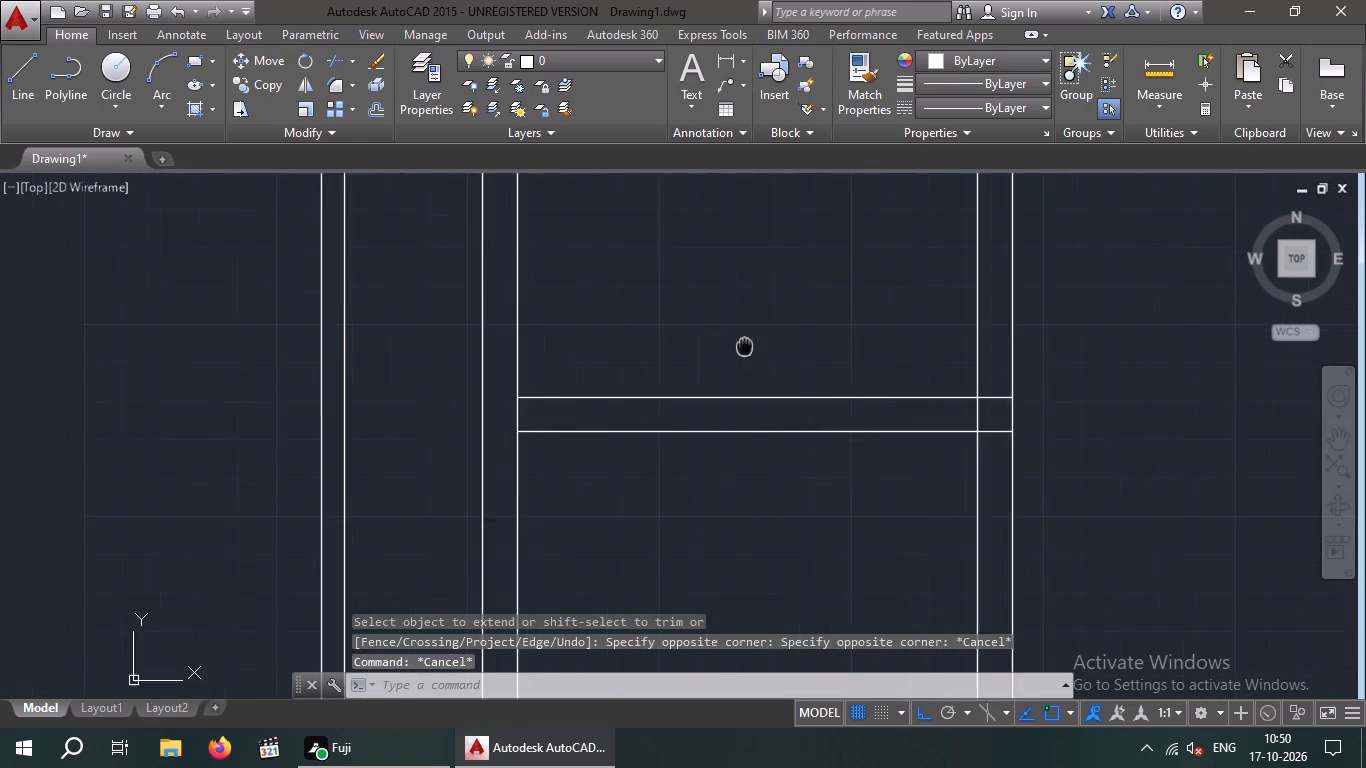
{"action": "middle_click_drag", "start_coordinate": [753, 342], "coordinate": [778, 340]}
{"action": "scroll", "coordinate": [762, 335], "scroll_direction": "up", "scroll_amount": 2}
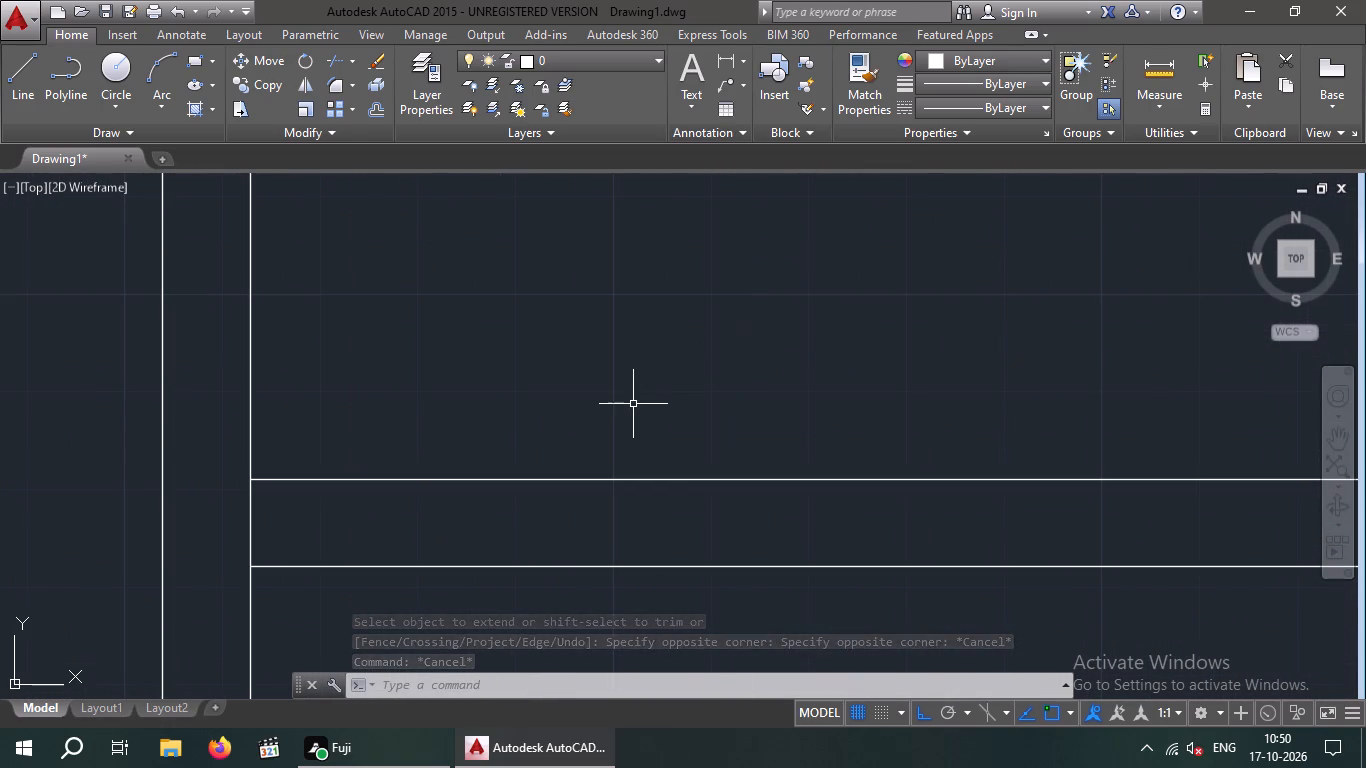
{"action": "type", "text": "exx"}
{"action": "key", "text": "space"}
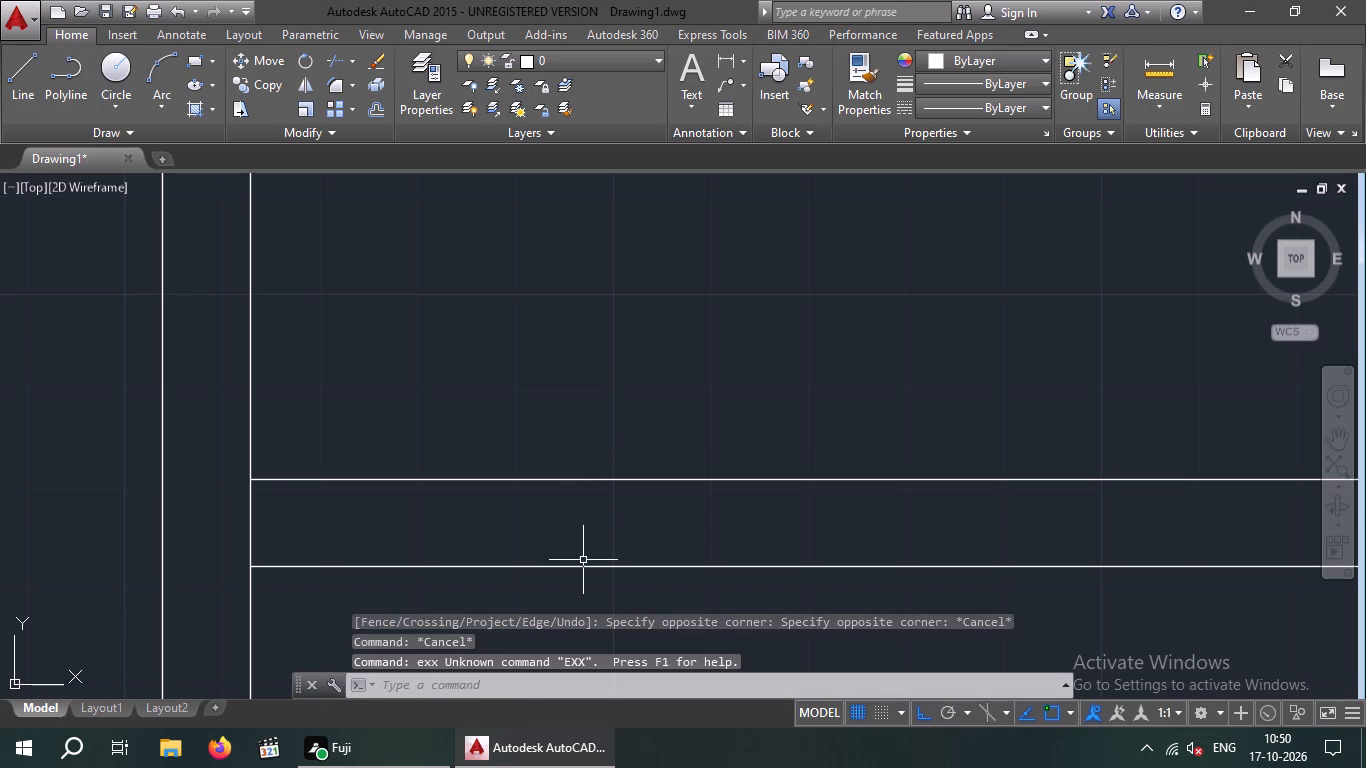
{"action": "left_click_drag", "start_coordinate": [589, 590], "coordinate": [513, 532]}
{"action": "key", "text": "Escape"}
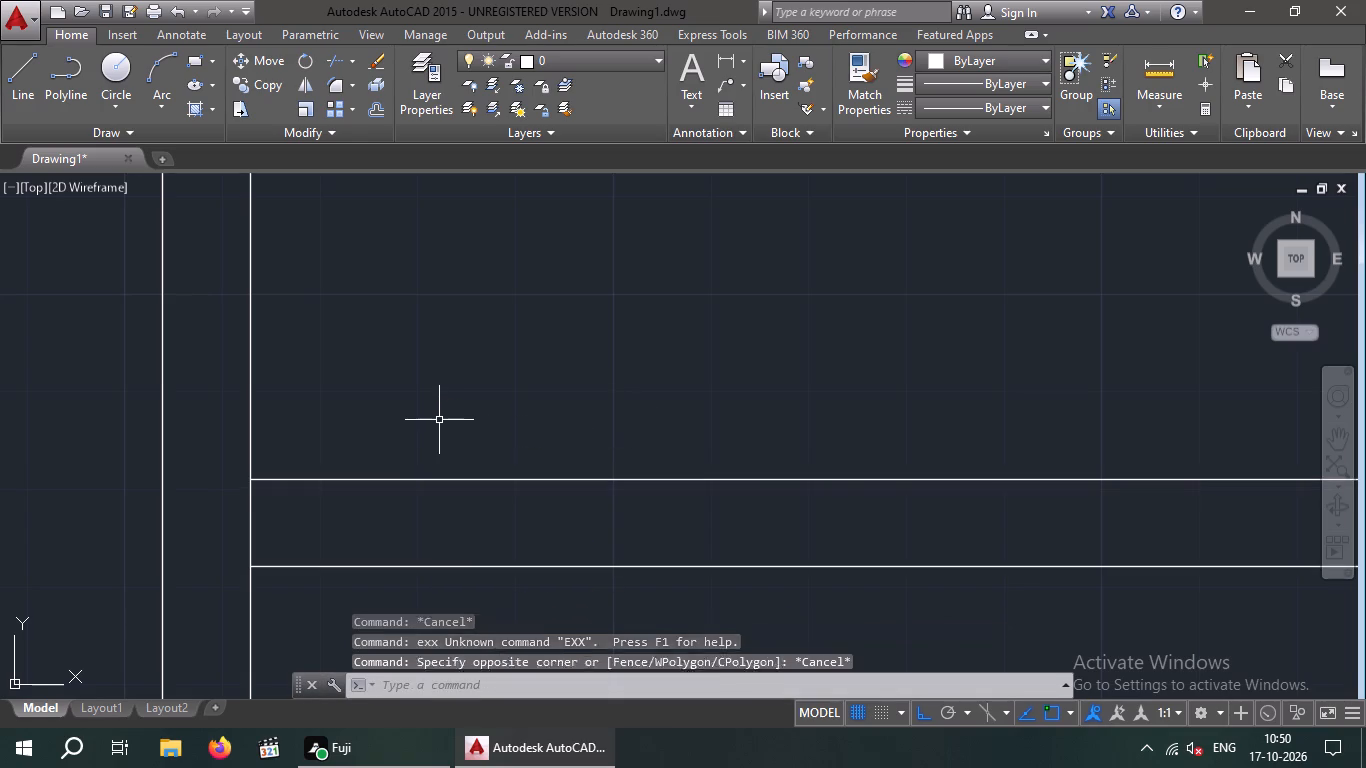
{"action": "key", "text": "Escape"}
Extend both lines of the lower-left room's horizontal partition to the outer line of that room's left wall.
{"action": "type", "text": "ex"}
{"action": "key", "text": "space"}
{"action": "key", "text": "space"}
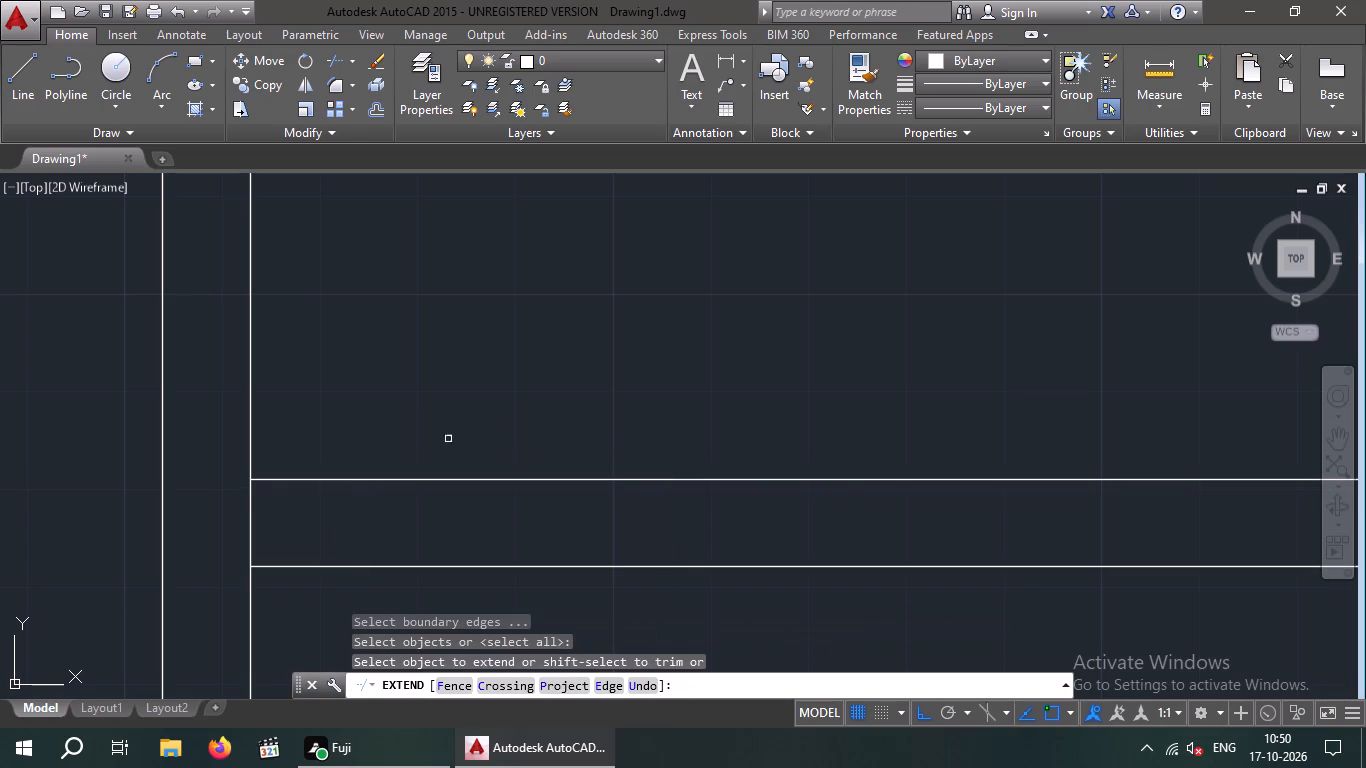
{"action": "left_click_drag", "start_coordinate": [581, 618], "coordinate": [510, 556]}
{"action": "left_click", "coordinate": [353, 400]}
{"action": "scroll", "coordinate": [434, 318], "scroll_direction": "down", "scroll_amount": 3}
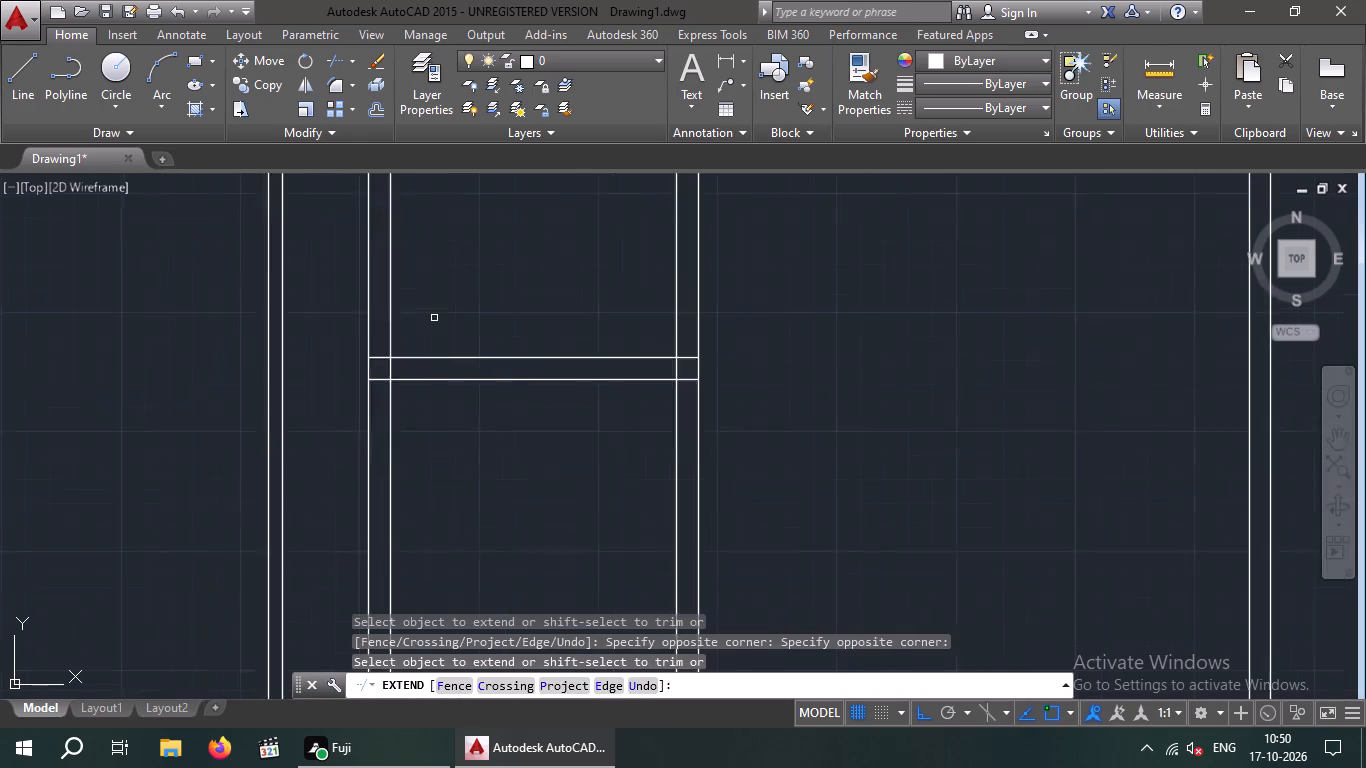
{"action": "scroll", "coordinate": [434, 318], "scroll_direction": "down", "scroll_amount": 1}
{"action": "key", "text": "Escape"}
{"action": "key", "text": "Escape"}
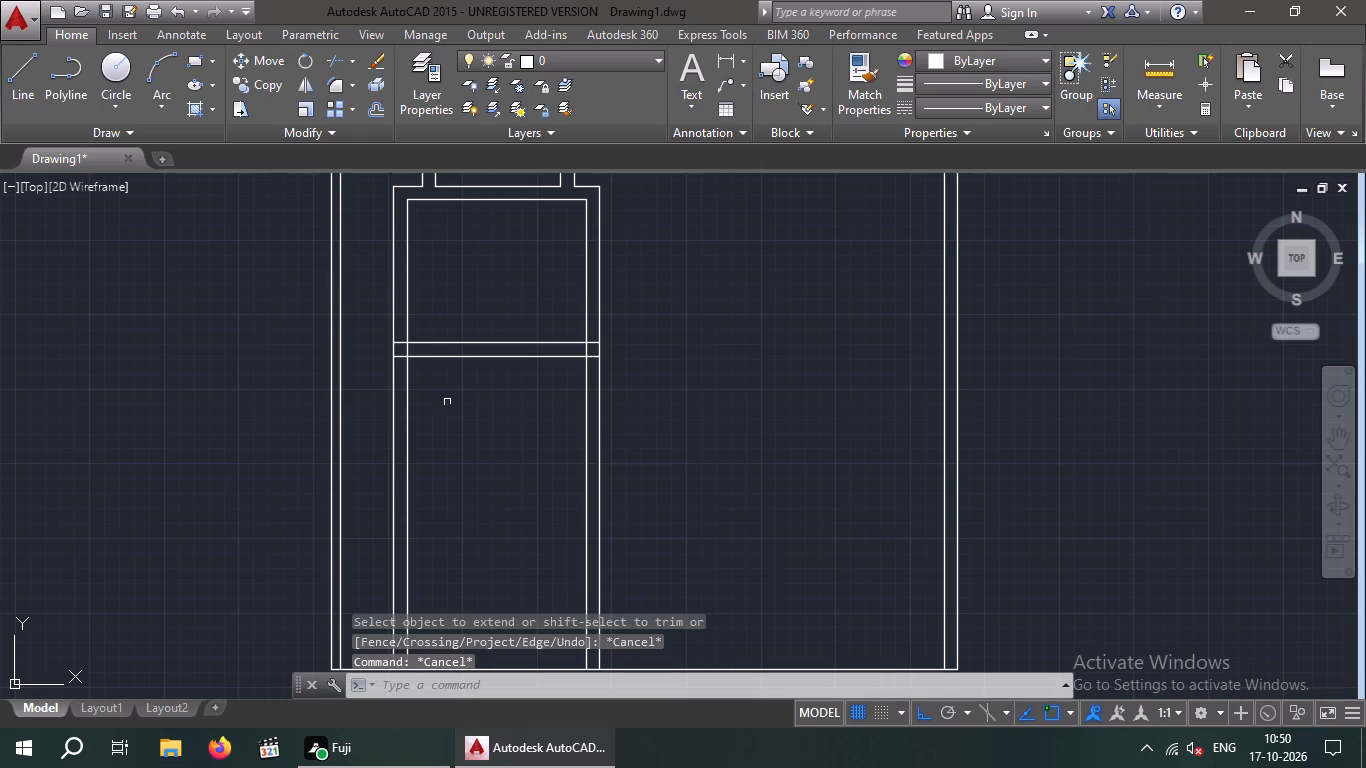
Trim both lines of the lower-left room's left wall below the horizontal partition, down to the bottom outer line.
{"action": "type", "text": "tr"}
{"action": "key", "text": "space"}
{"action": "key", "text": "space"}
{"action": "scroll", "coordinate": [449, 377], "scroll_direction": "down", "scroll_amount": 1}
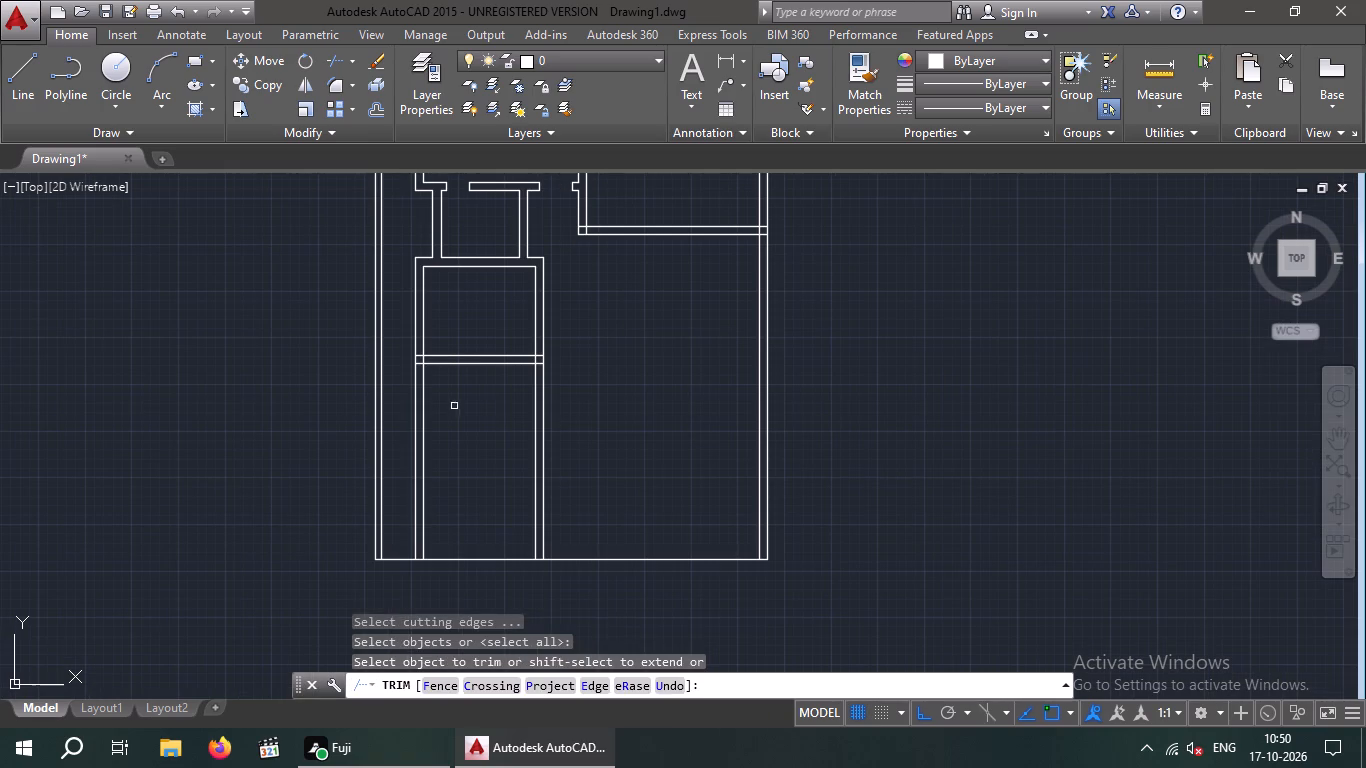
{"action": "left_click_drag", "start_coordinate": [470, 402], "coordinate": [451, 412]}
{"action": "left_click", "coordinate": [407, 428]}
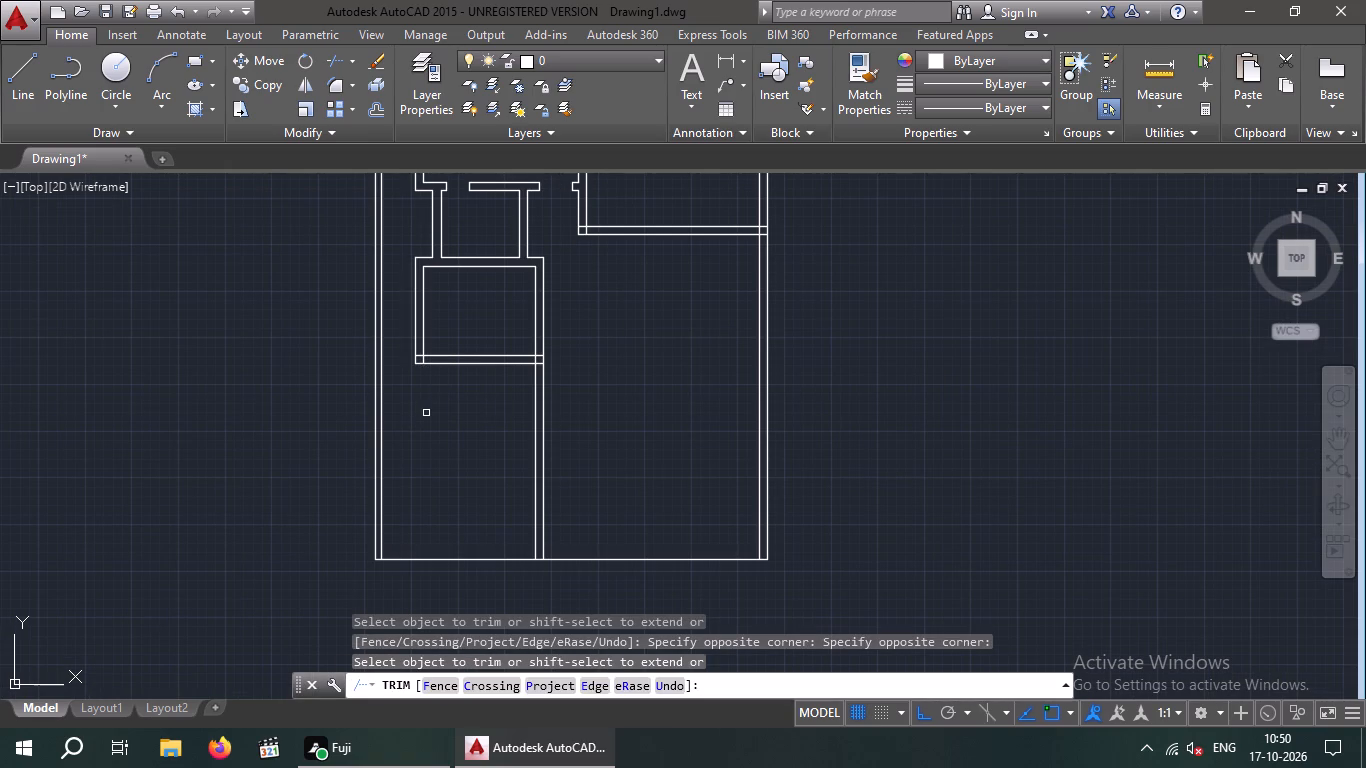
{"action": "key", "text": "Escape"}
{"action": "key", "text": "Escape"}
{"action": "key", "text": "Escape"}
Offset the outer line of the lower-left room's right wall 15'7" to the right.
{"action": "middle_click_drag", "start_coordinate": [687, 338], "coordinate": [685, 339]}
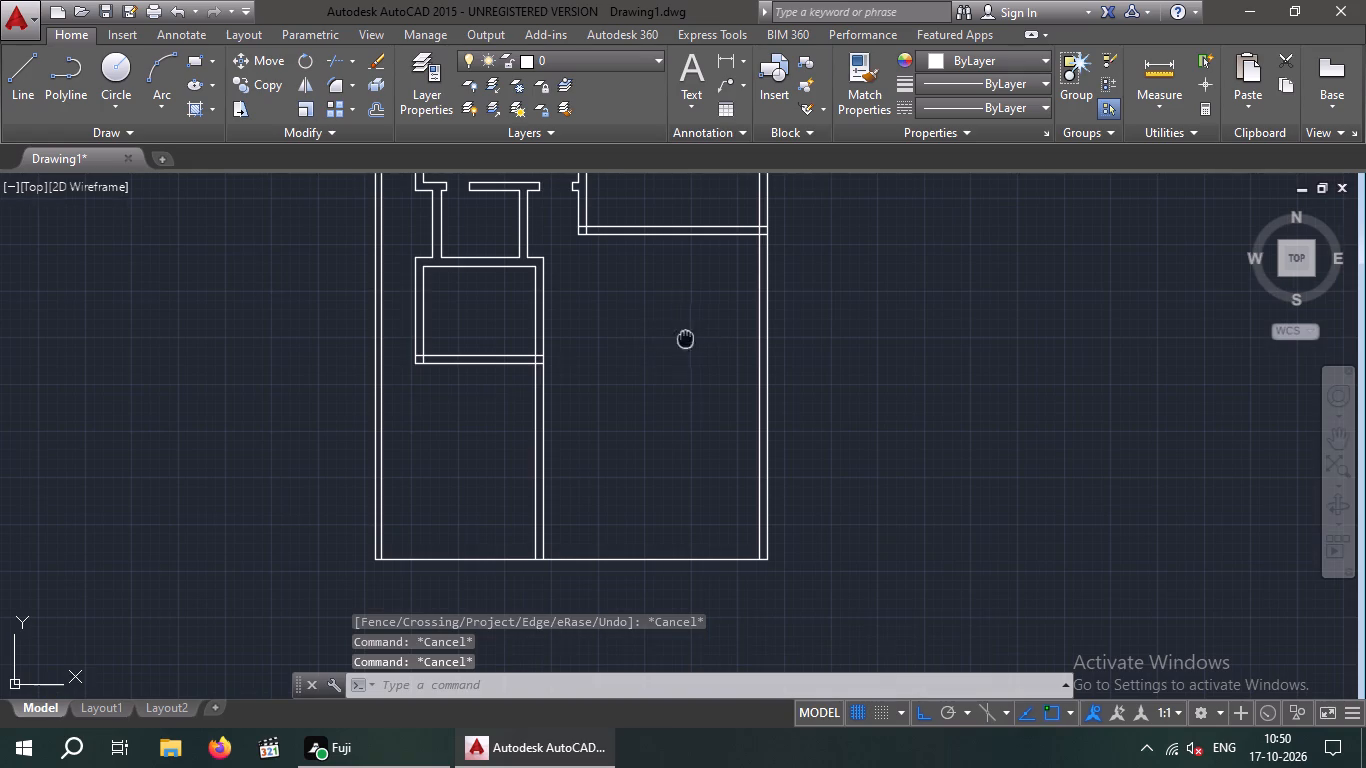
{"action": "middle_click_drag", "start_coordinate": [685, 339], "coordinate": [529, 383]}
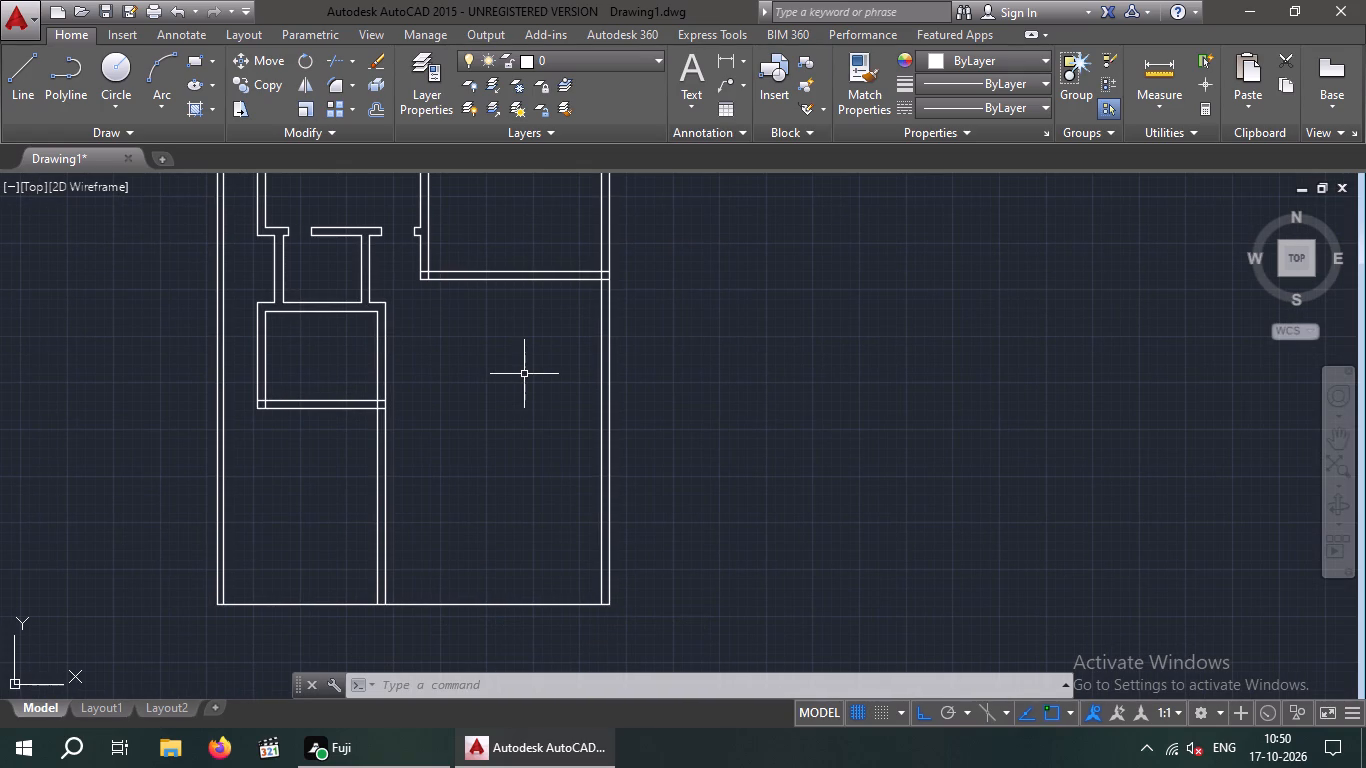
{"action": "key", "text": "Escape"}
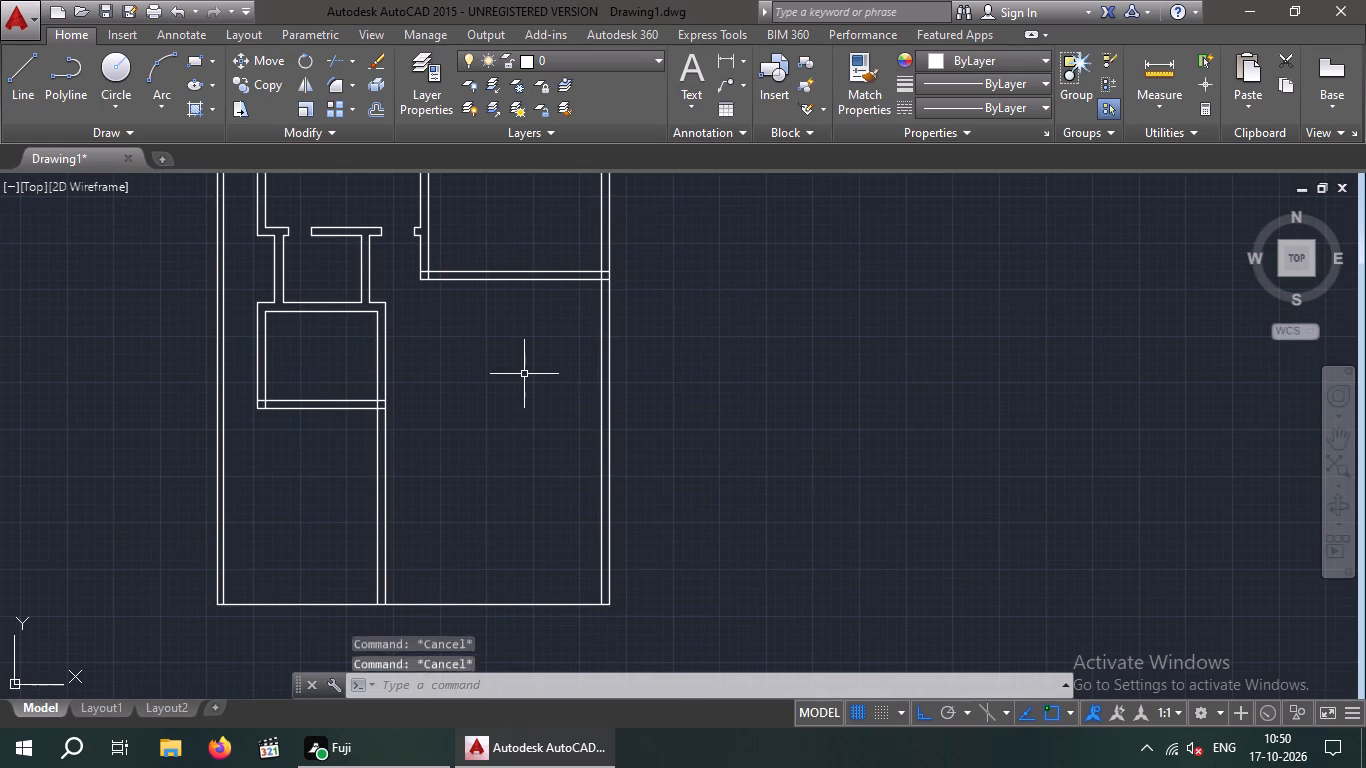
{"action": "key", "text": "o"}
{"action": "key", "text": "Return"}
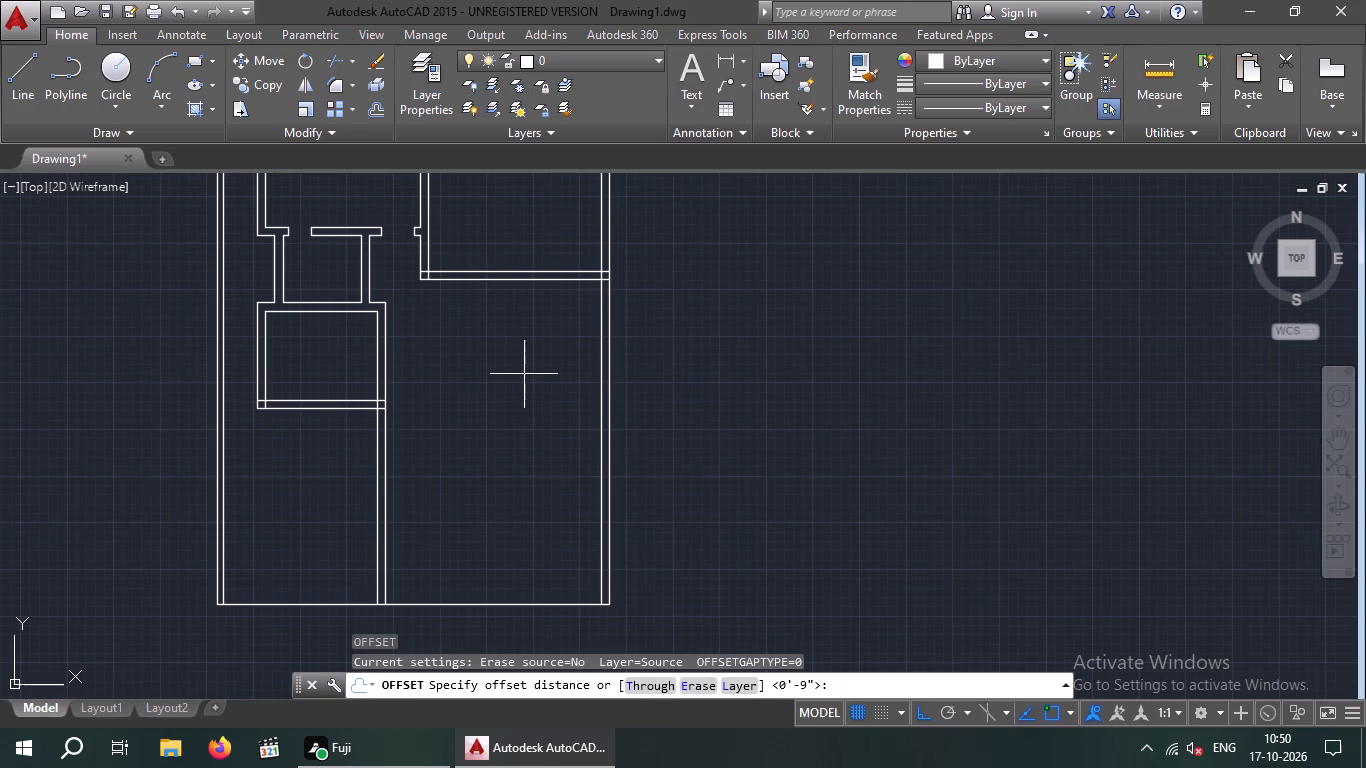
{"action": "type", "text": "15"}
{"action": "key", "text": "apostrophe"}
{"action": "key", "text": "7"}
{"action": "key", "text": "shift+quotedbl"}
{"action": "key", "text": "Return"}
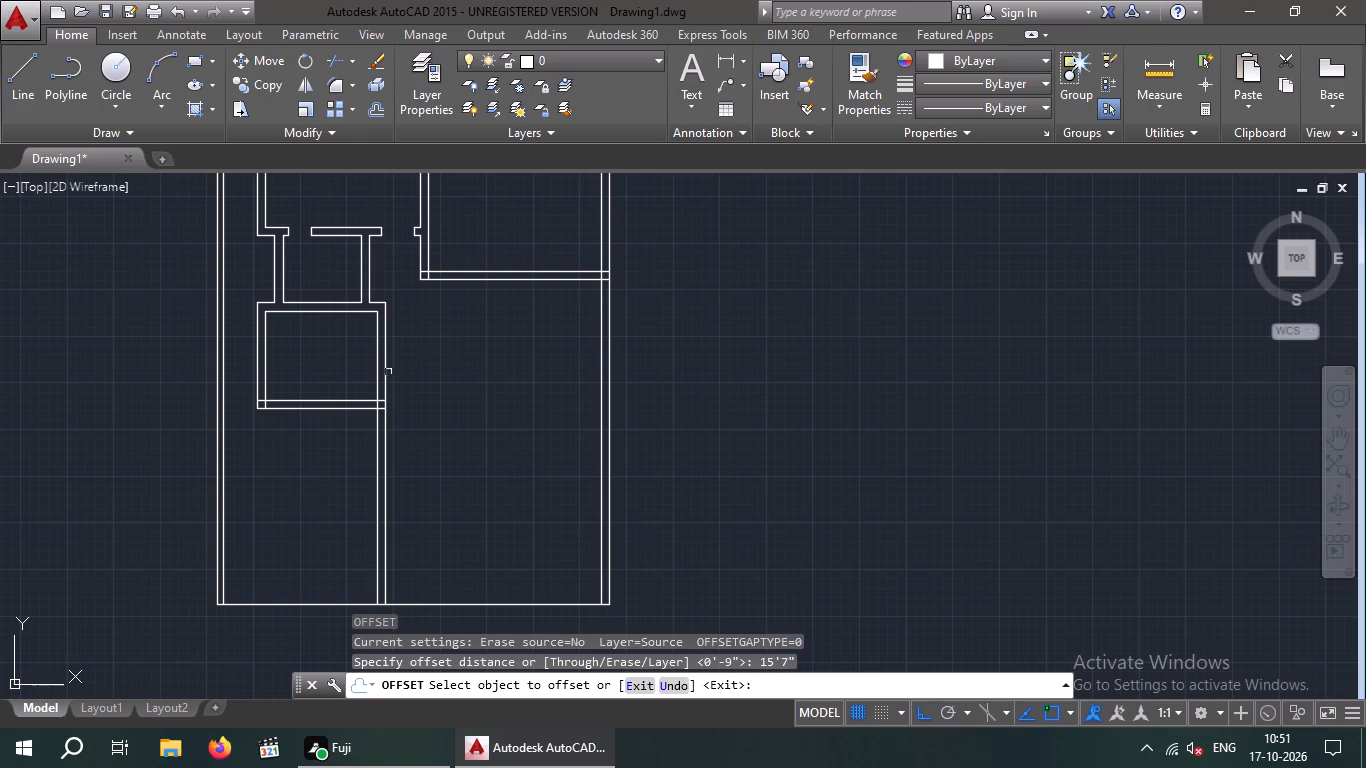
{"action": "left_click", "coordinate": [384, 375]}
{"action": "left_click", "coordinate": [489, 364]}
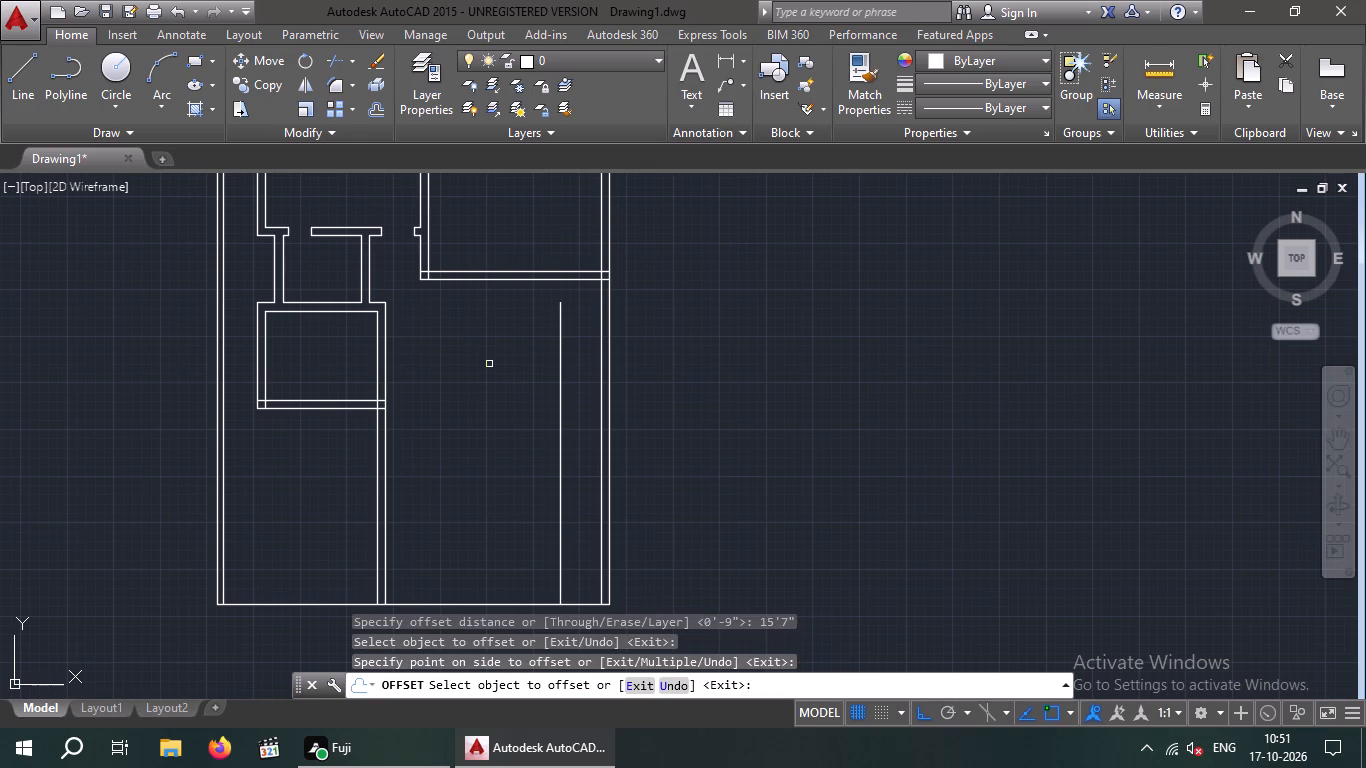
{"action": "key", "text": "Escape"}
{"action": "key", "text": "Escape"}
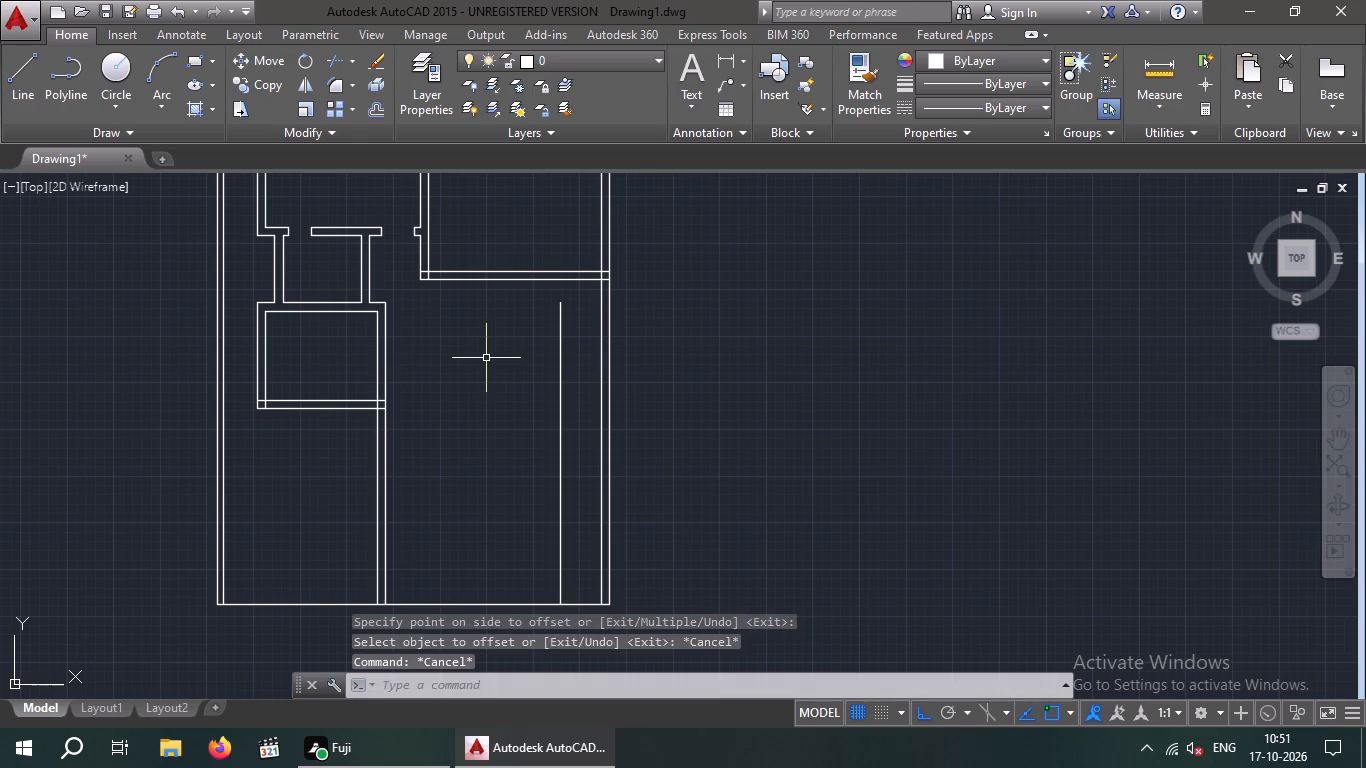
Extend the new vertical line up to the upper line of the horizontal wall above it.
{"action": "key", "text": "e"}
{"action": "type", "text": "x"}
{"action": "key", "text": "space"}
{"action": "key", "text": "space"}
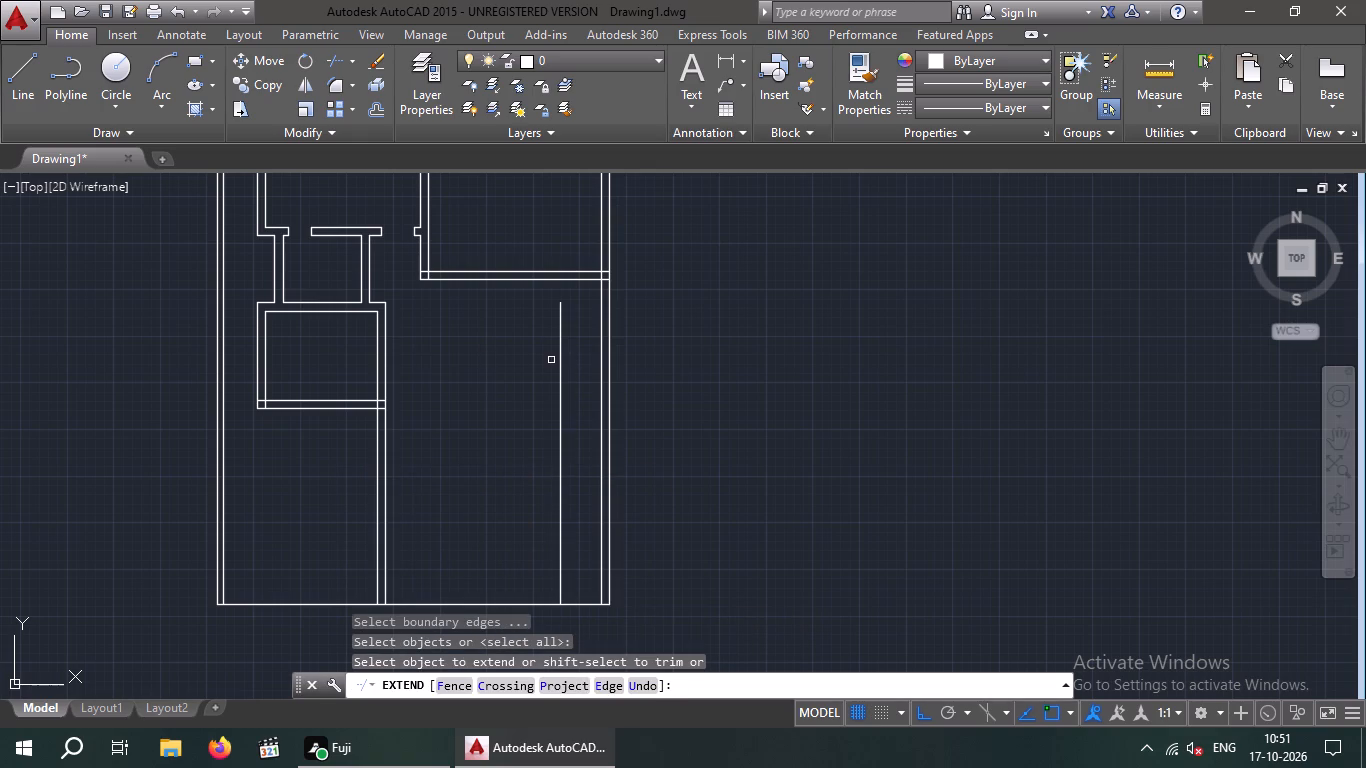
{"action": "left_click", "coordinate": [561, 348]}
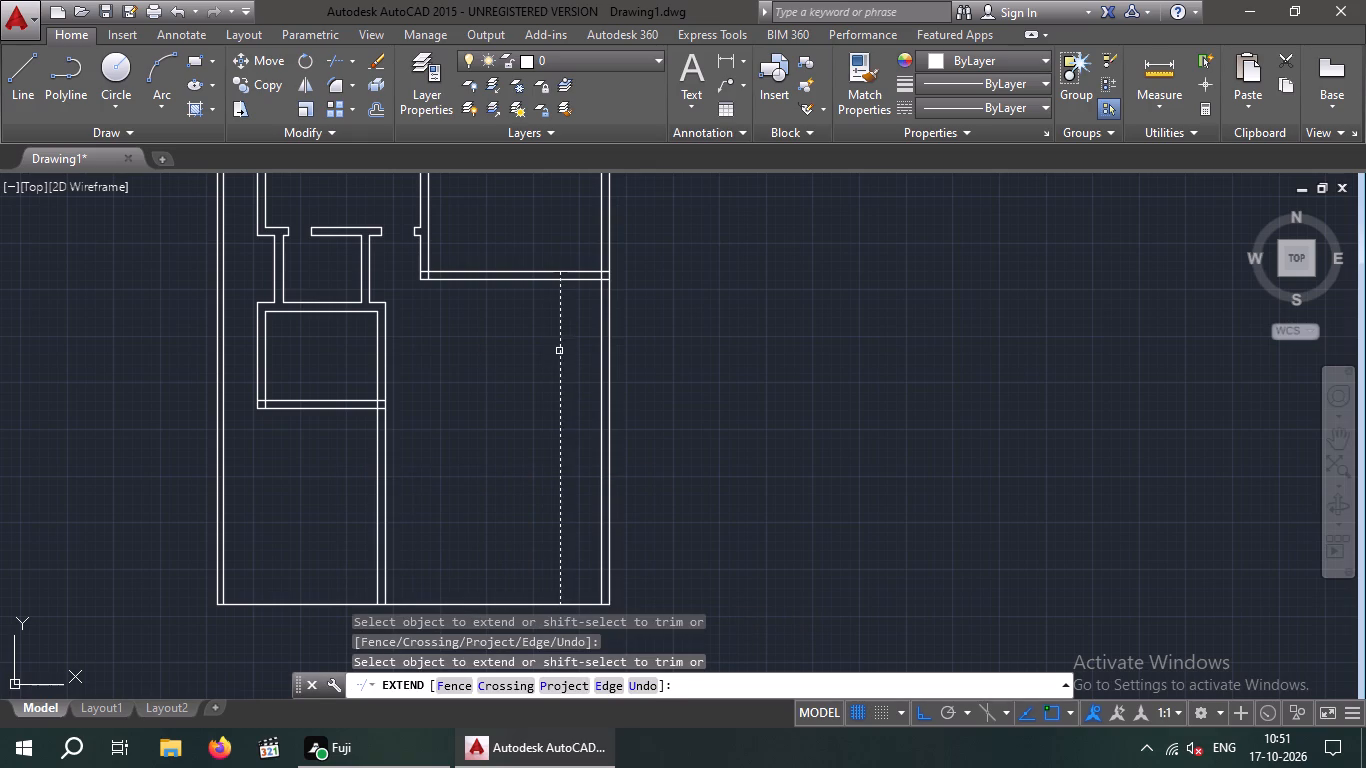
{"action": "left_click", "coordinate": [559, 348]}
{"action": "key", "text": "Escape"}
{"action": "key", "text": "Escape"}
Offset the extended vertical line 9" to the right to form the wall's thickness.
{"action": "key", "text": "o"}
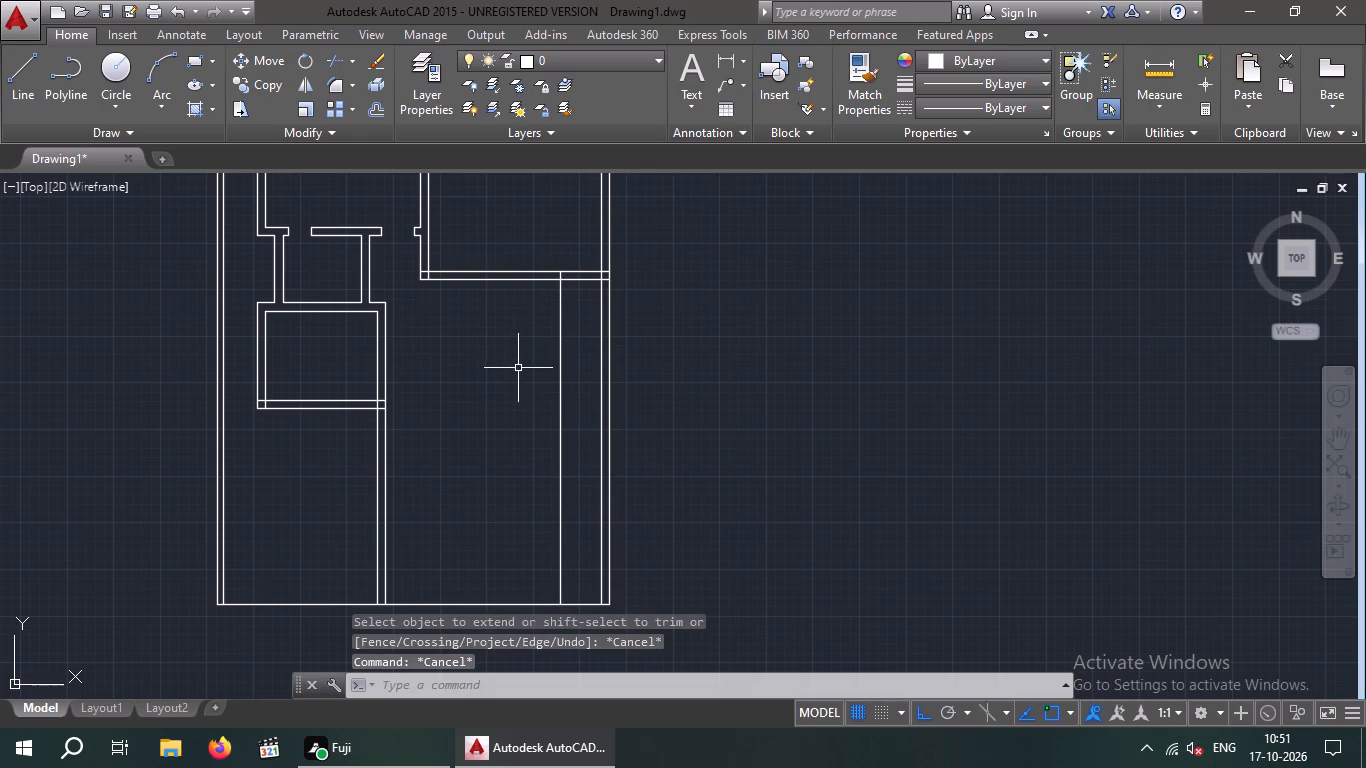
{"action": "key", "text": "Return"}
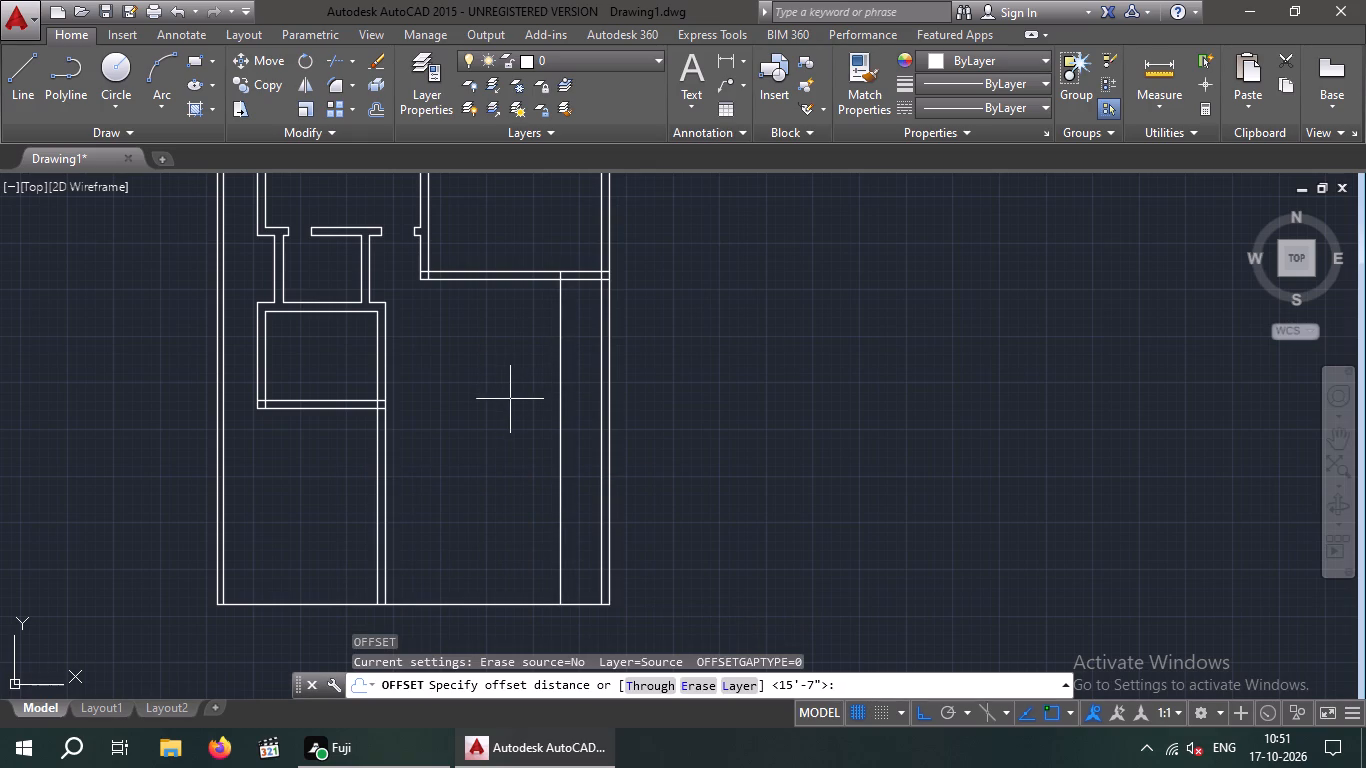
{"action": "key", "text": "9"}
{"action": "key", "text": "shift+quotedbl"}
{"action": "key", "text": "Return"}
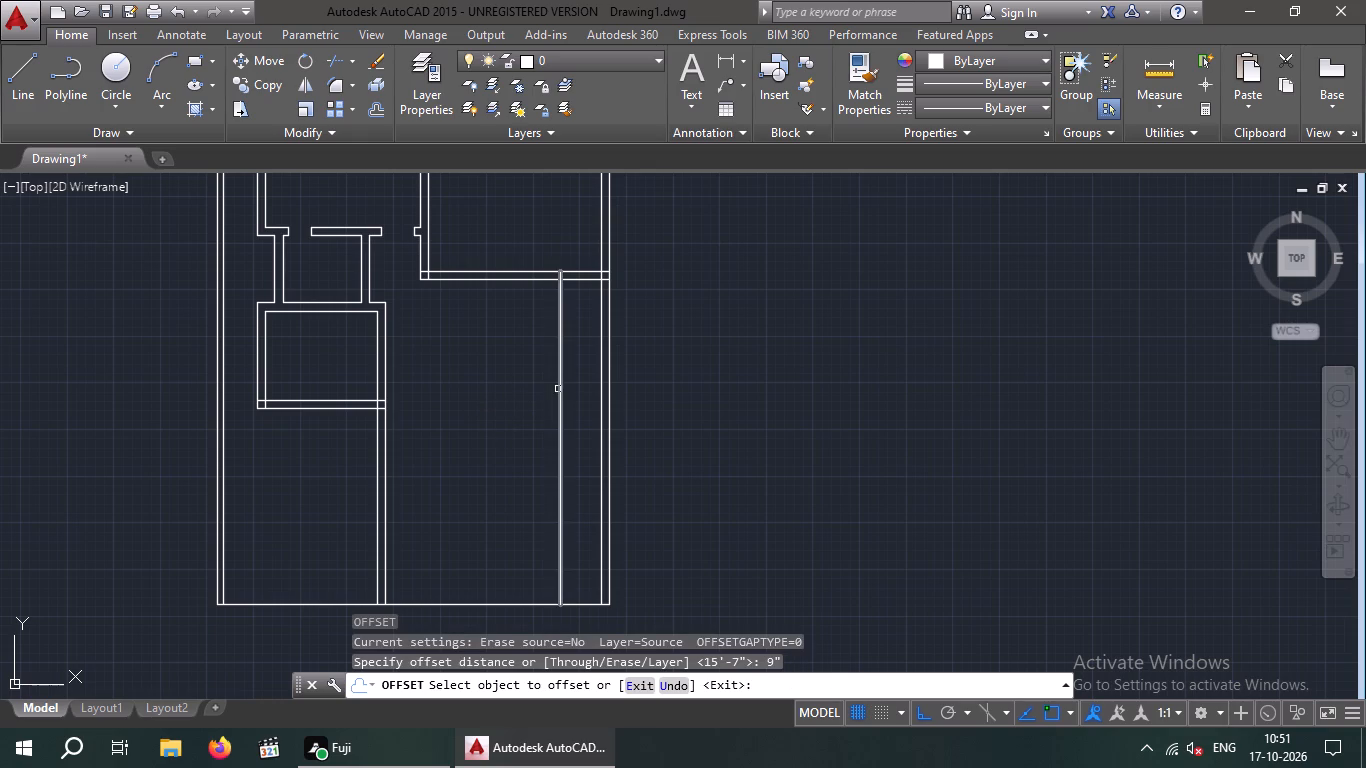
{"action": "left_click_drag", "start_coordinate": [559, 388], "coordinate": [572, 391]}
{"action": "left_click", "coordinate": [583, 391]}
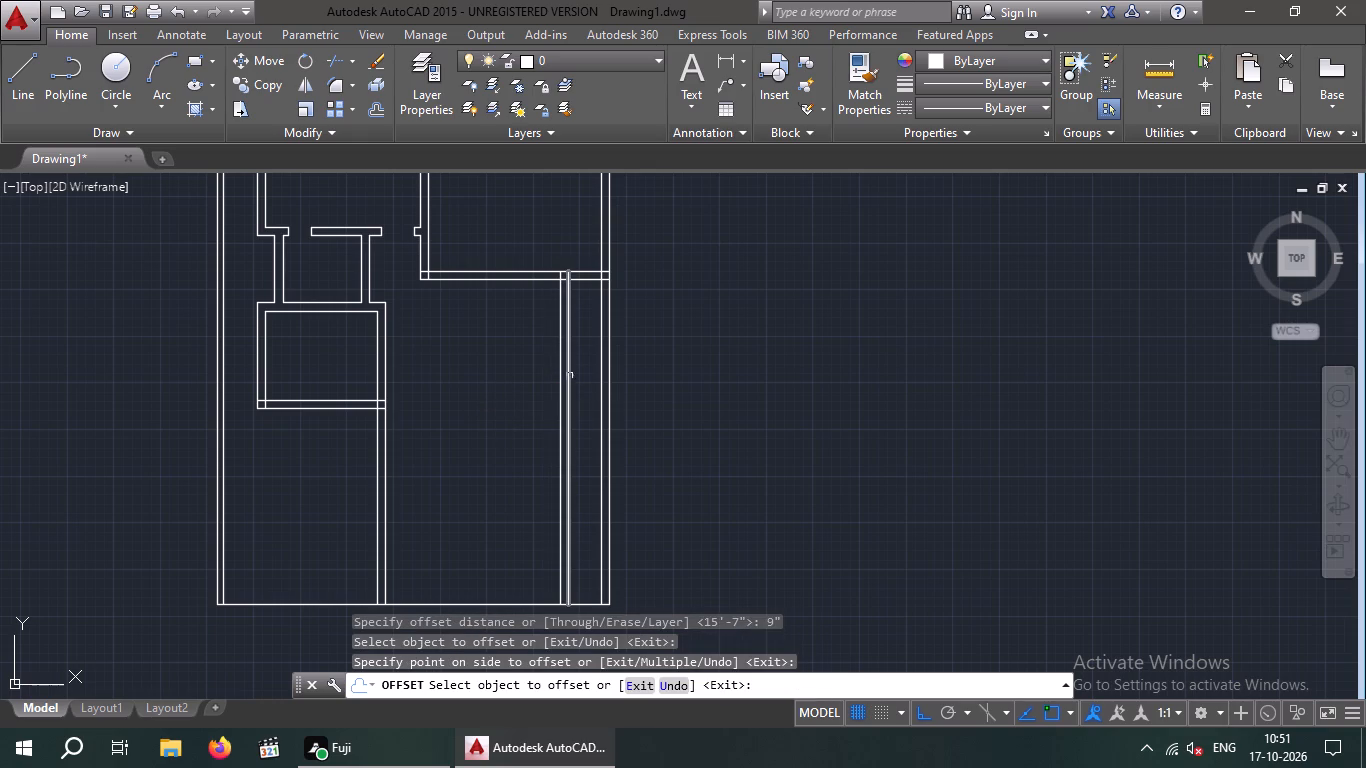
Offset the lower line of the horizontal wall above the central-right room 12' downward.
{"action": "key", "text": "Escape"}
{"action": "key", "text": "Escape"}
{"action": "key", "text": "Escape"}
{"action": "key", "text": "Escape"}
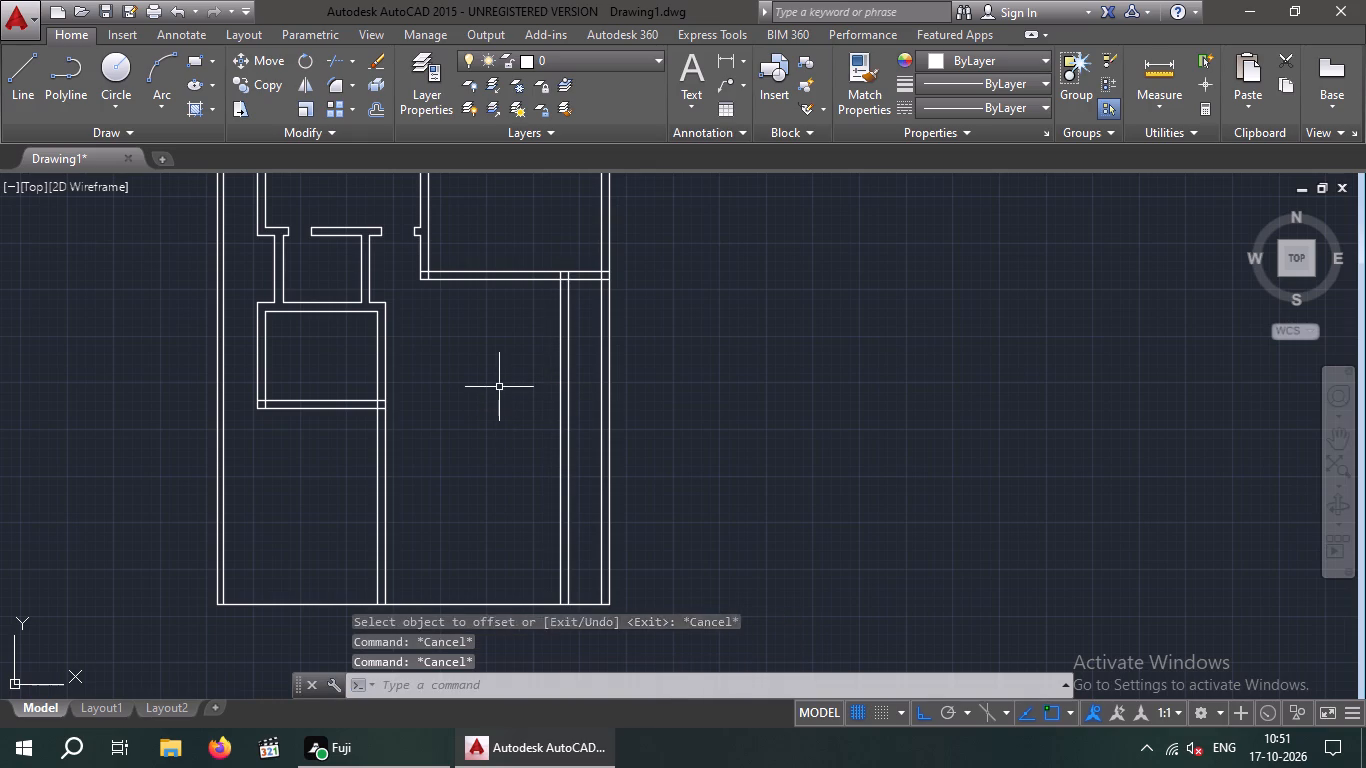
{"action": "key", "text": "Escape"}
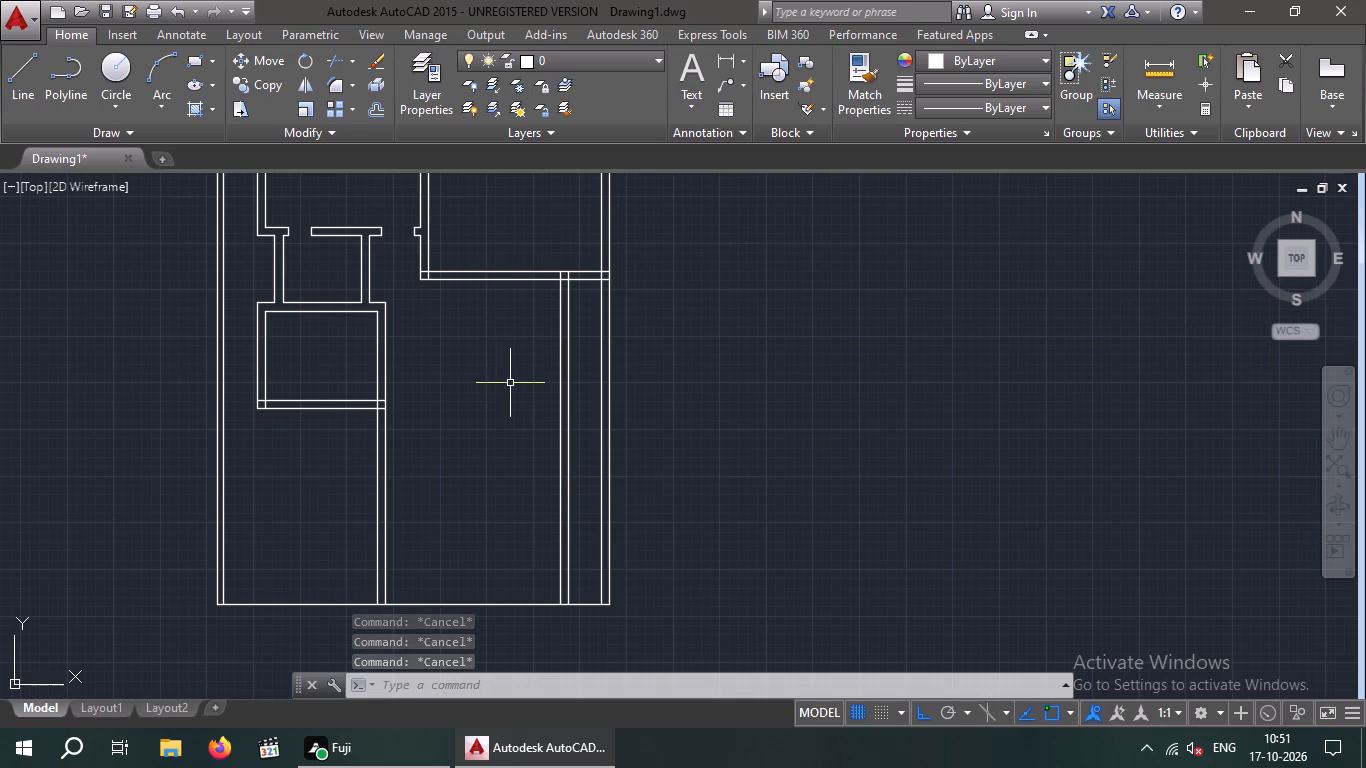
{"action": "key", "text": "o"}
{"action": "key", "text": "Return"}
{"action": "type", "text": "12"}
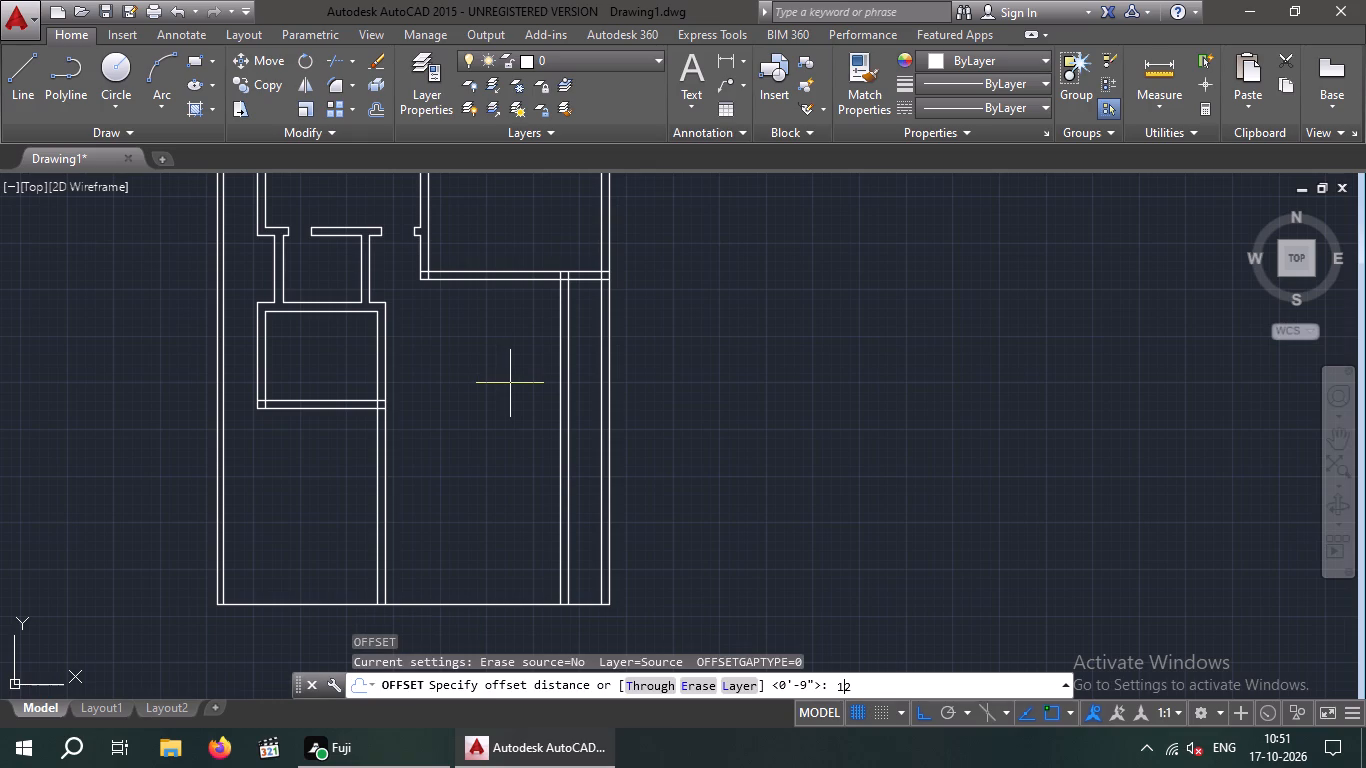
{"action": "key", "text": "apostrophe"}
{"action": "key", "text": "Return"}
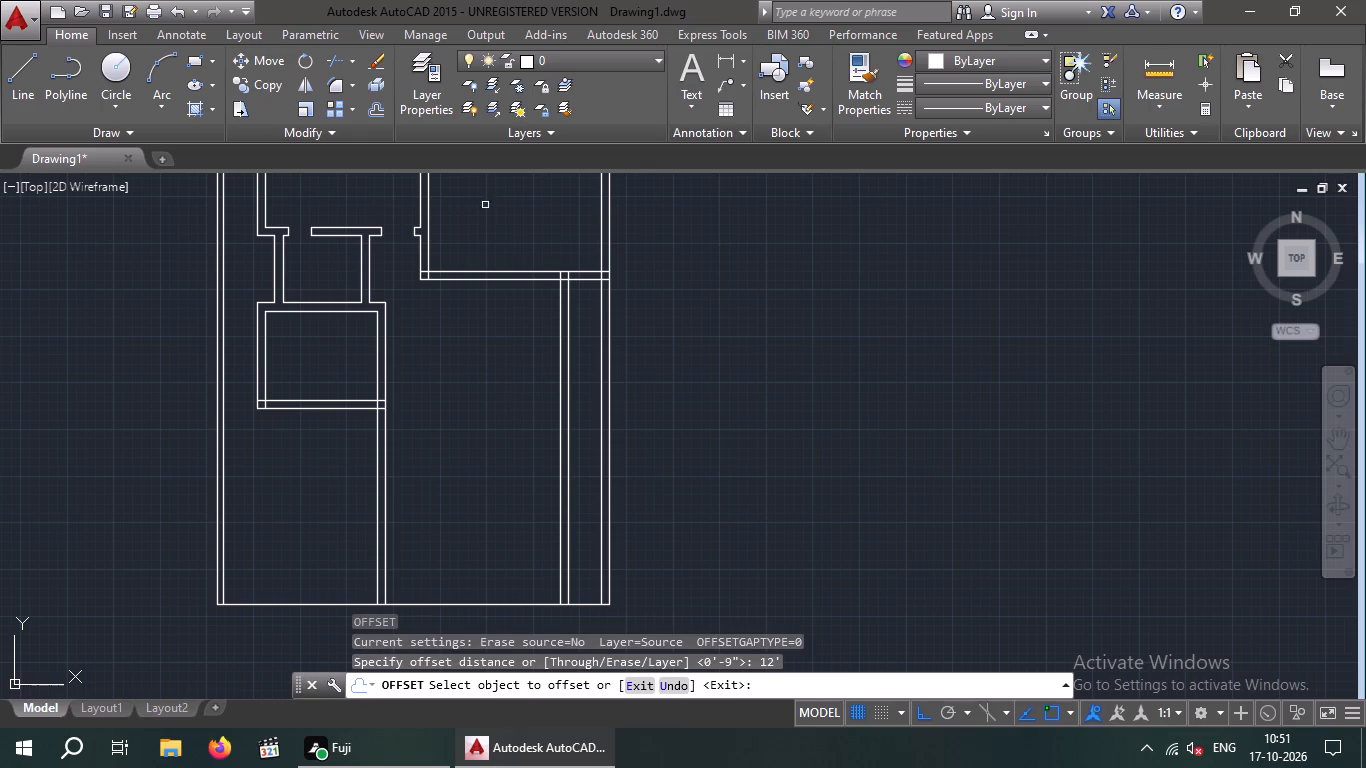
{"action": "left_click", "coordinate": [499, 281]}
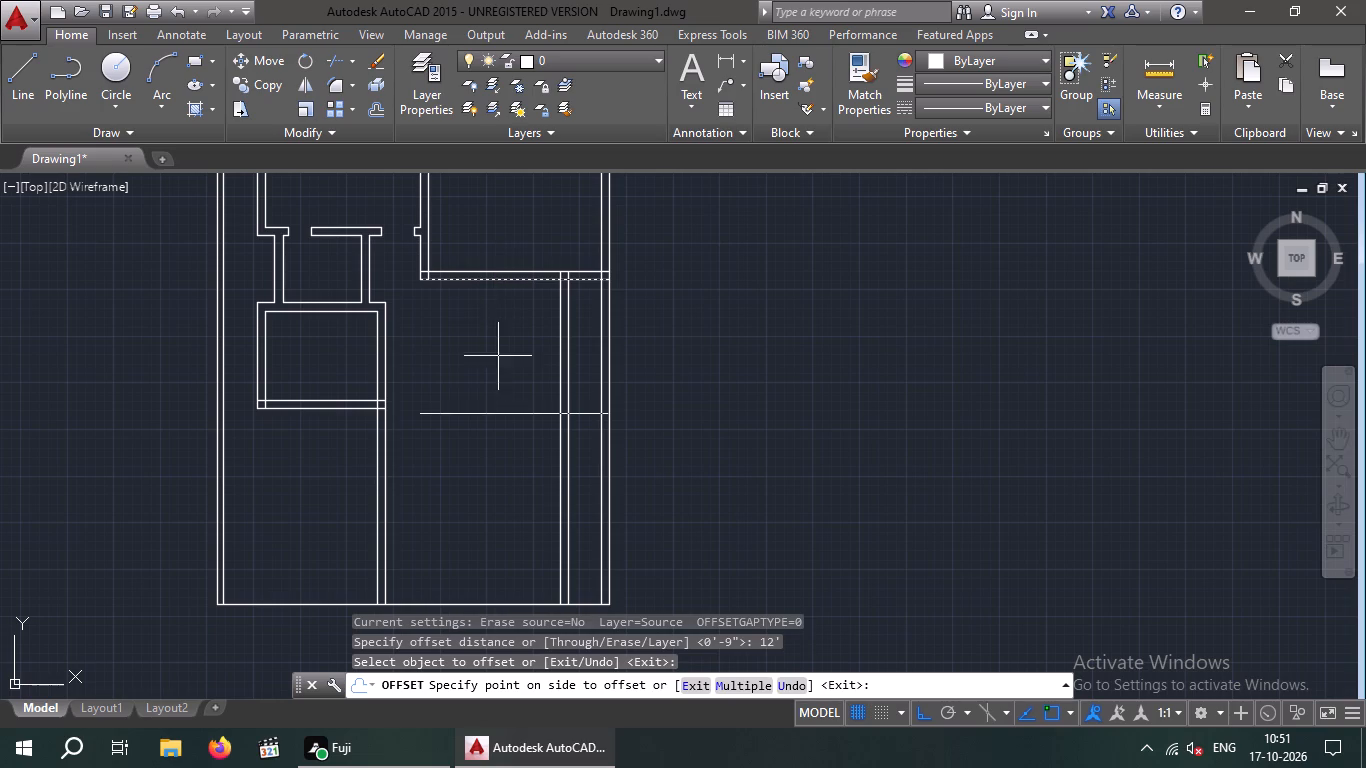
{"action": "left_click", "coordinate": [500, 362]}
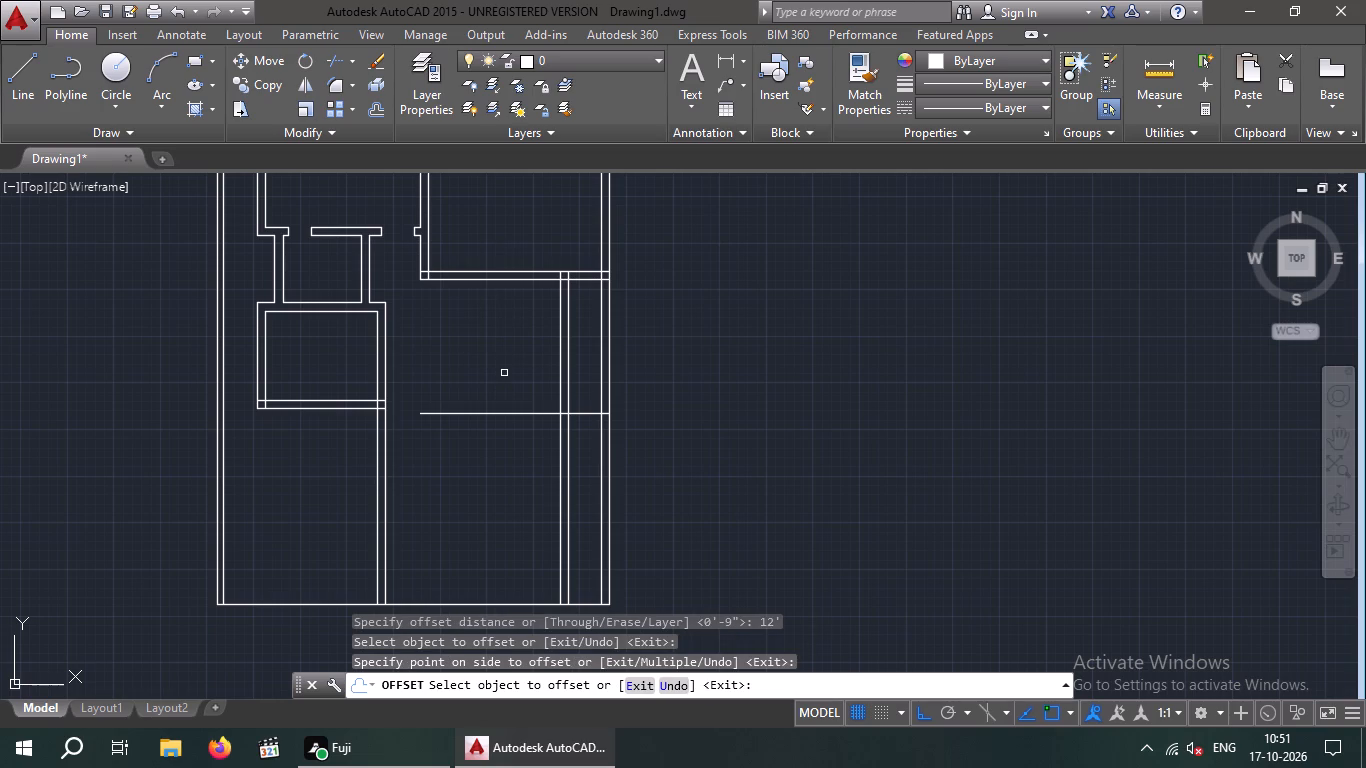
{"action": "key", "text": "Escape"}
Offset the new horizontal line 9" downward to form the wall's thickness.
{"action": "key", "text": "o"}
{"action": "key", "text": "Return"}
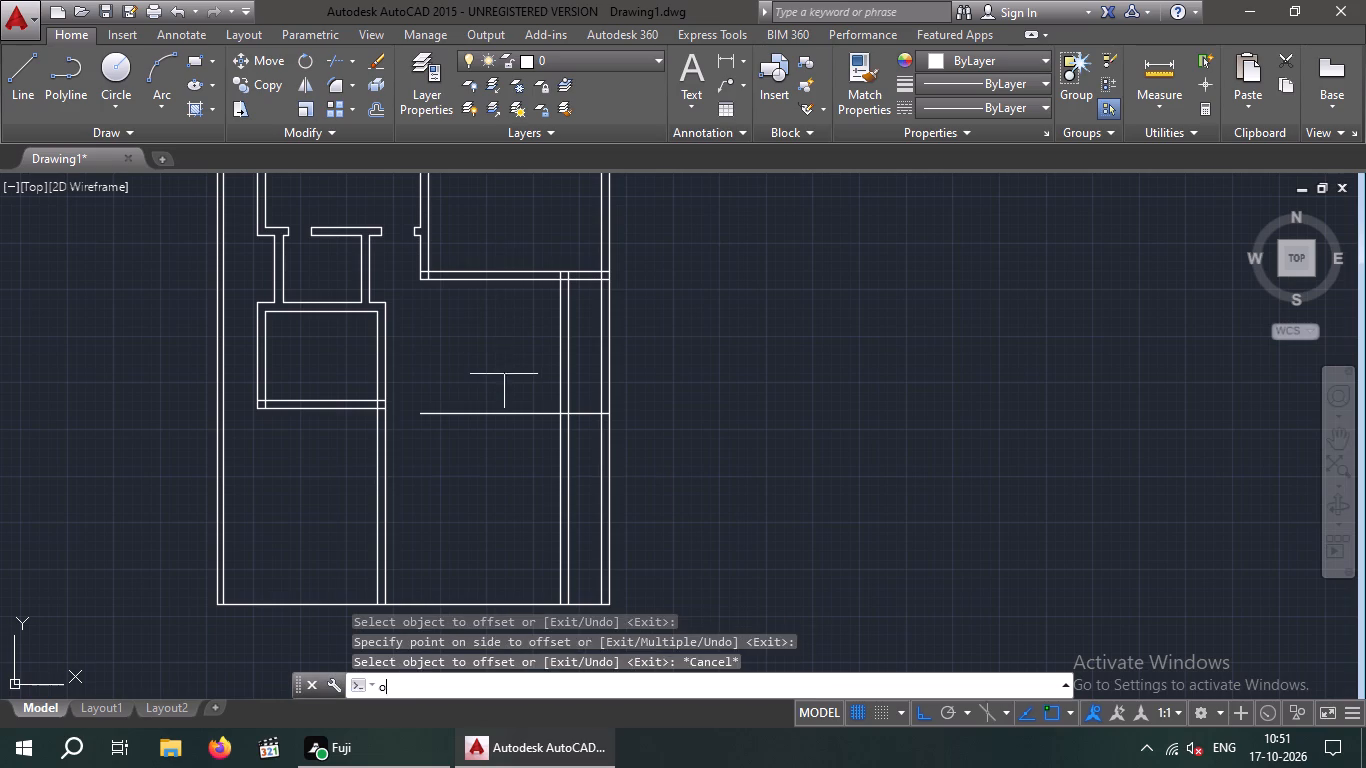
{"action": "key", "text": "4"}
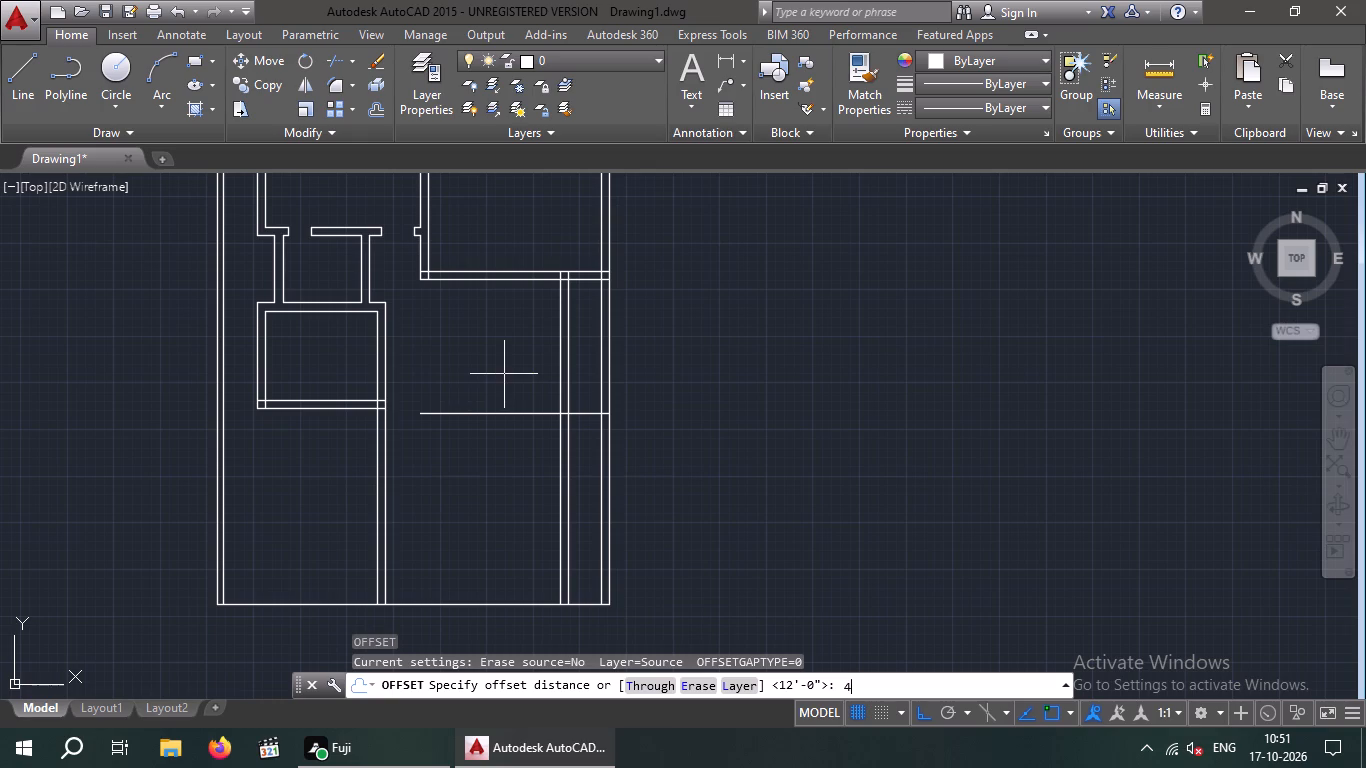
{"action": "key", "text": "BackSpace"}
{"action": "type", "text": "9\""}
{"action": "key", "text": "Return"}
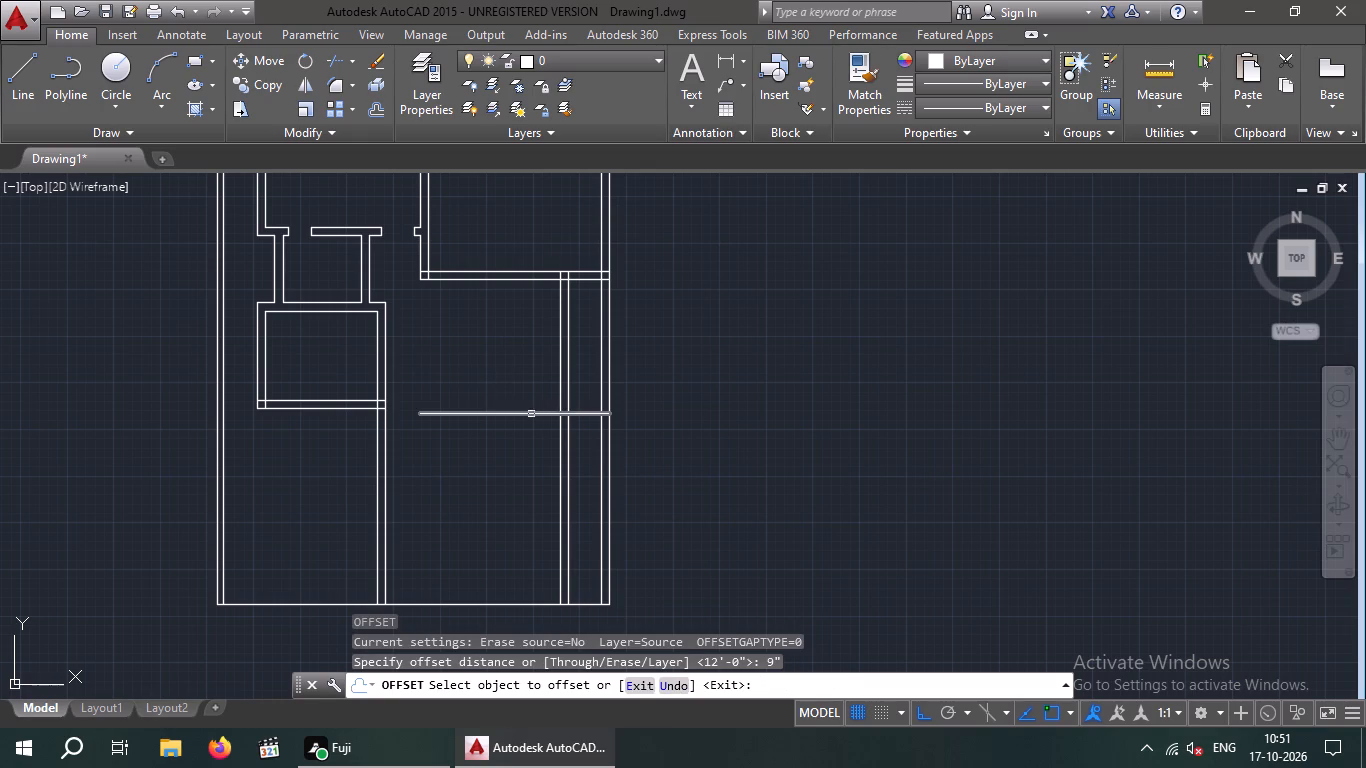
{"action": "left_click", "coordinate": [530, 414]}
{"action": "left_click", "coordinate": [514, 465]}
{"action": "key", "text": "Escape"}
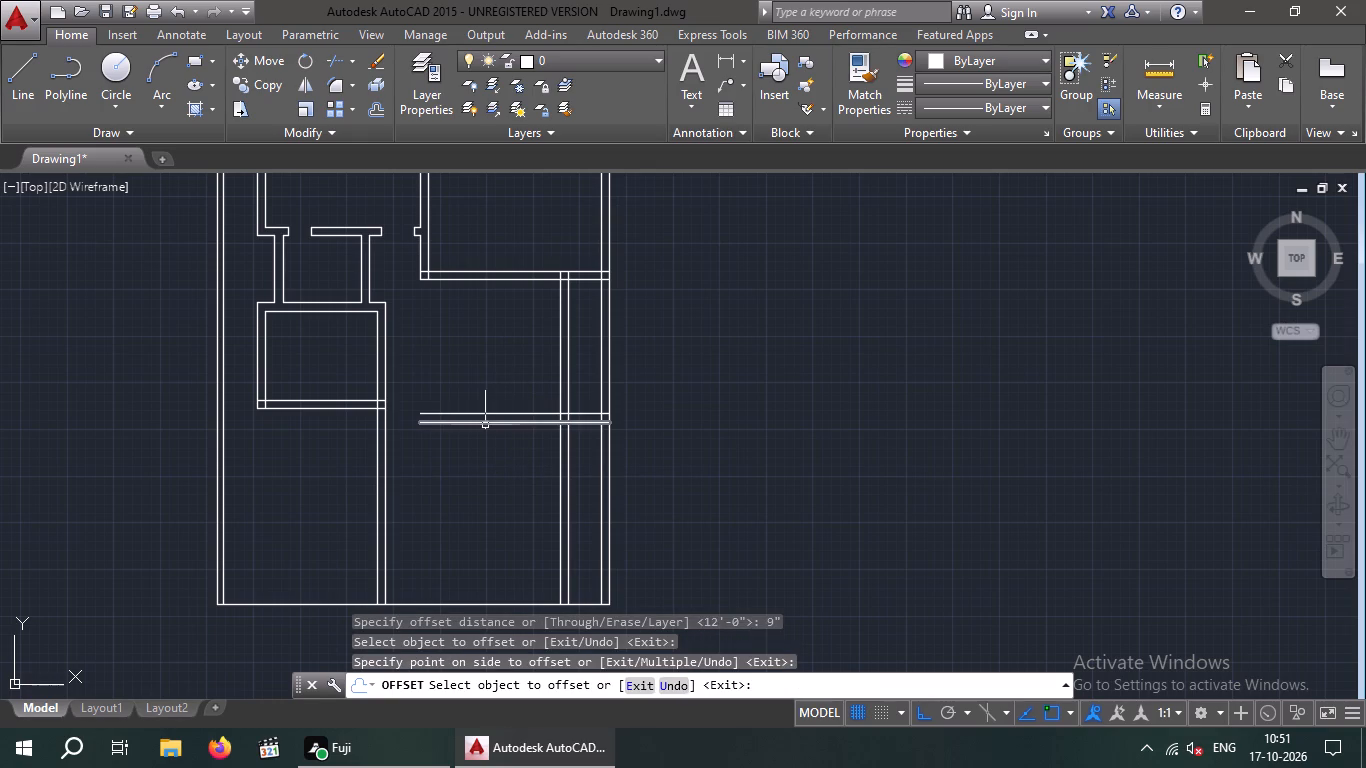
Extend both lines of the new horizontal wall left to the inner line of the lower-left room's right wall.
{"action": "key", "text": "Escape"}
{"action": "type", "text": "ex"}
{"action": "key", "text": "space"}
{"action": "key", "text": "space"}
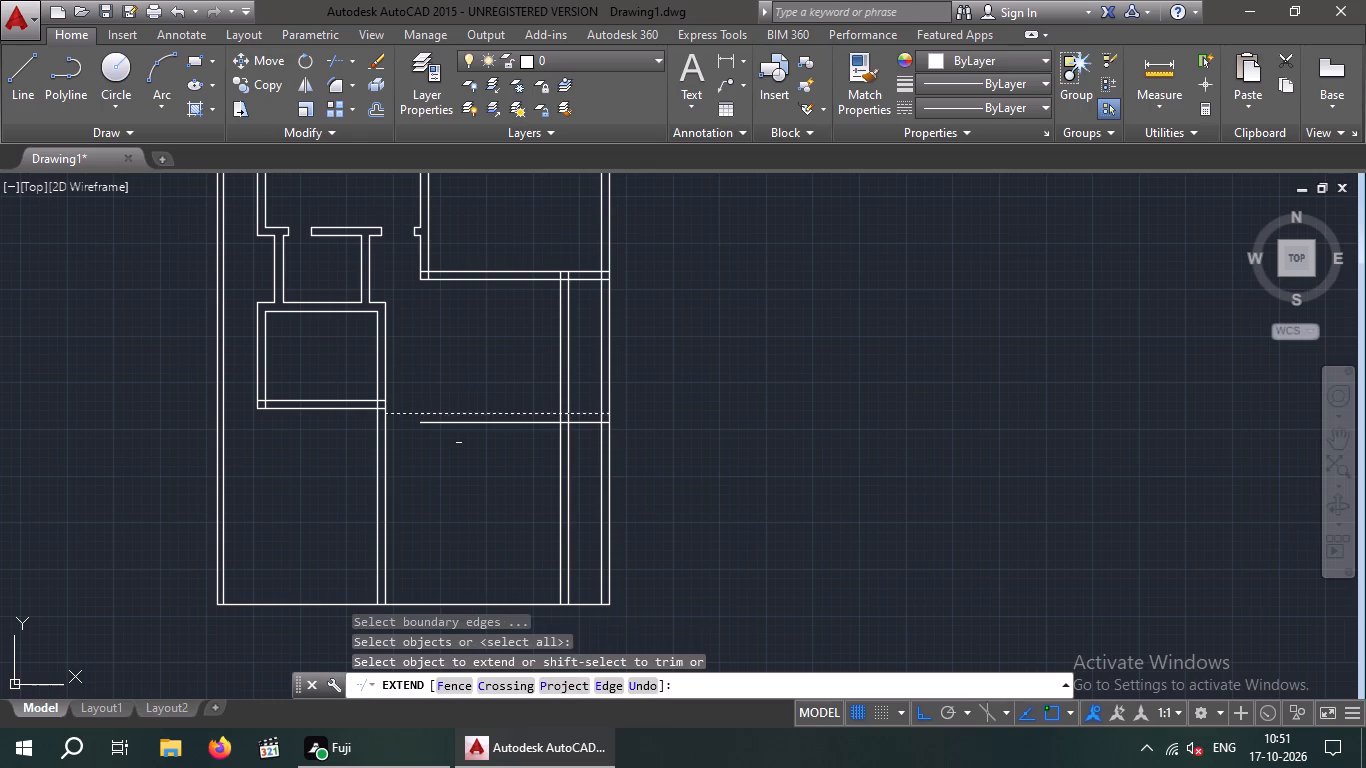
{"action": "left_click", "coordinate": [490, 471]}
{"action": "left_click", "coordinate": [452, 362]}
{"action": "left_click_drag", "start_coordinate": [481, 499], "coordinate": [468, 482]}
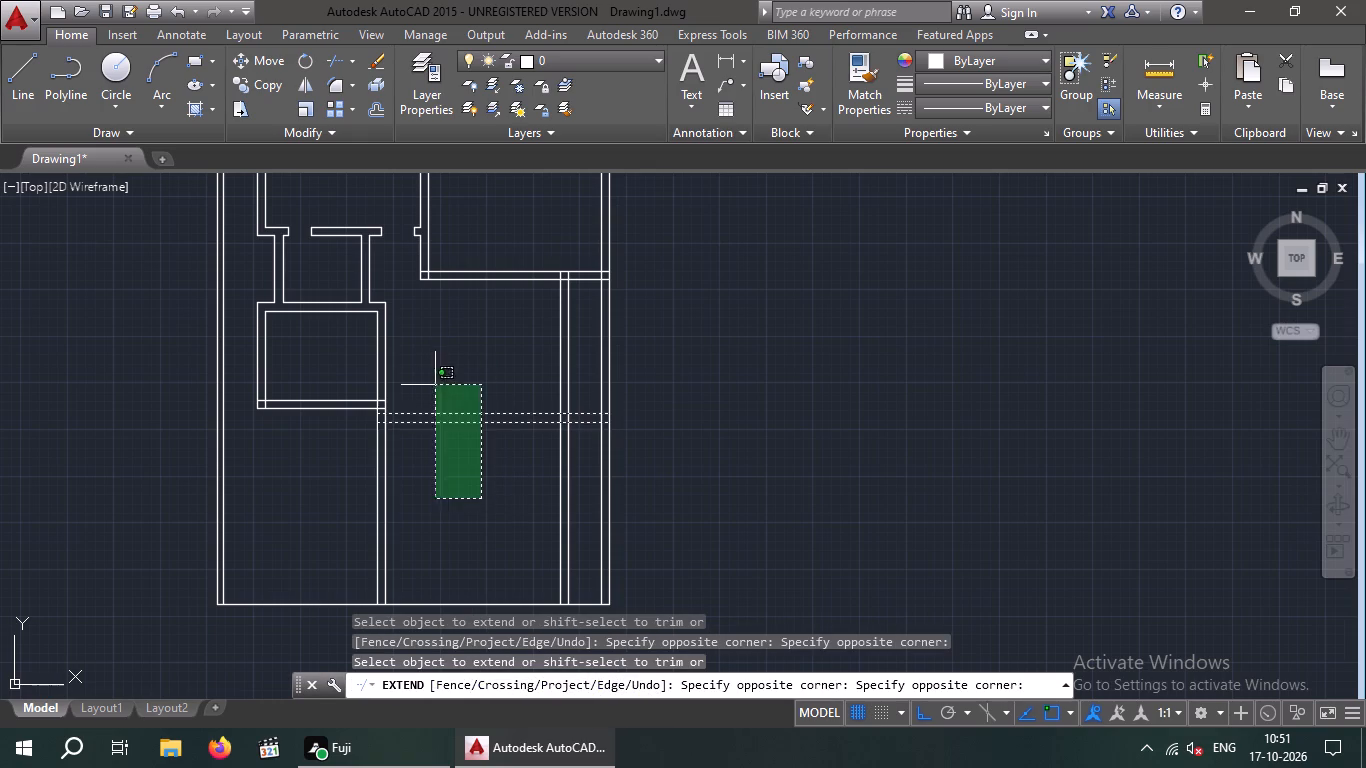
{"action": "left_click", "coordinate": [435, 382]}
{"action": "key", "text": "Escape"}
{"action": "key", "text": "Escape"}
{"action": "key", "text": "Escape"}
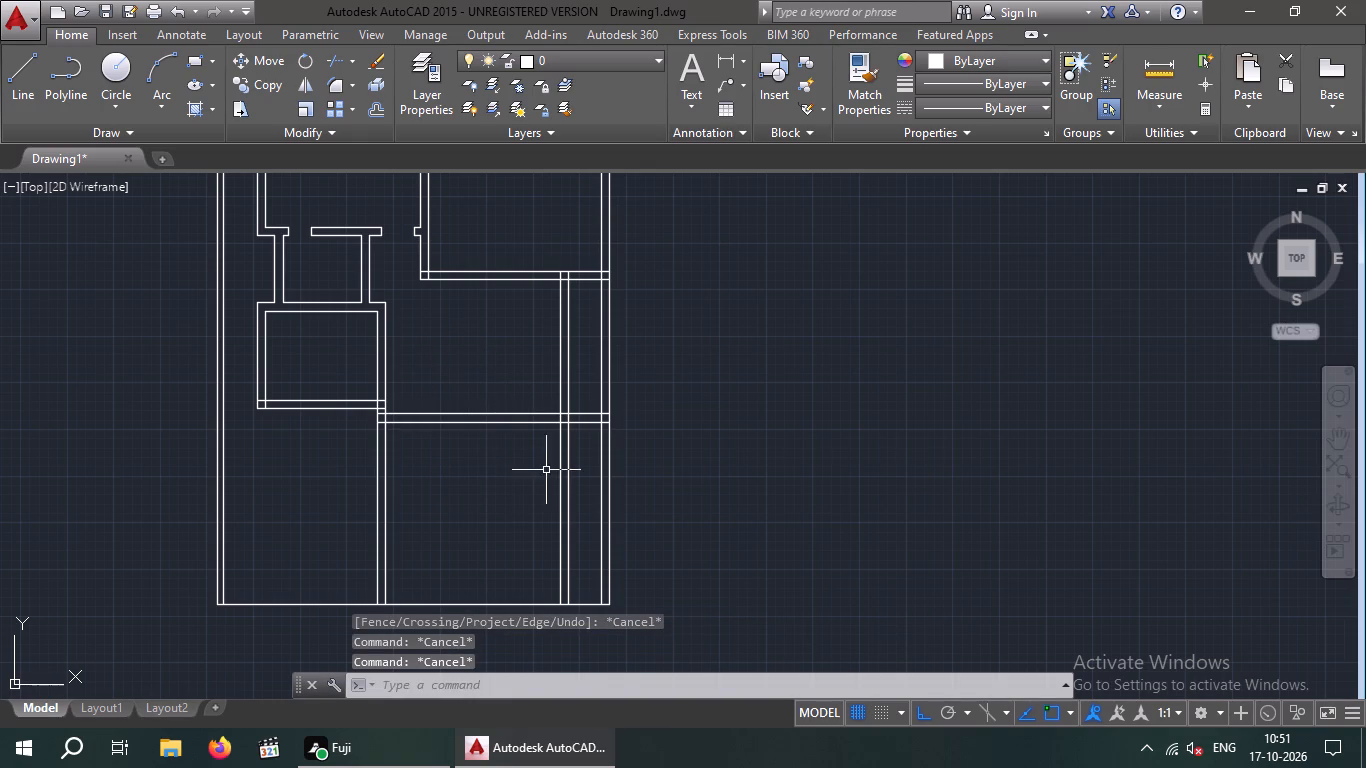
Trim both lines of the vertical wall near the right outer wall below the new horizontal wall.
{"action": "key", "text": "t"}
{"action": "key", "text": "r"}
{"action": "key", "text": "space"}
{"action": "key", "text": "space"}
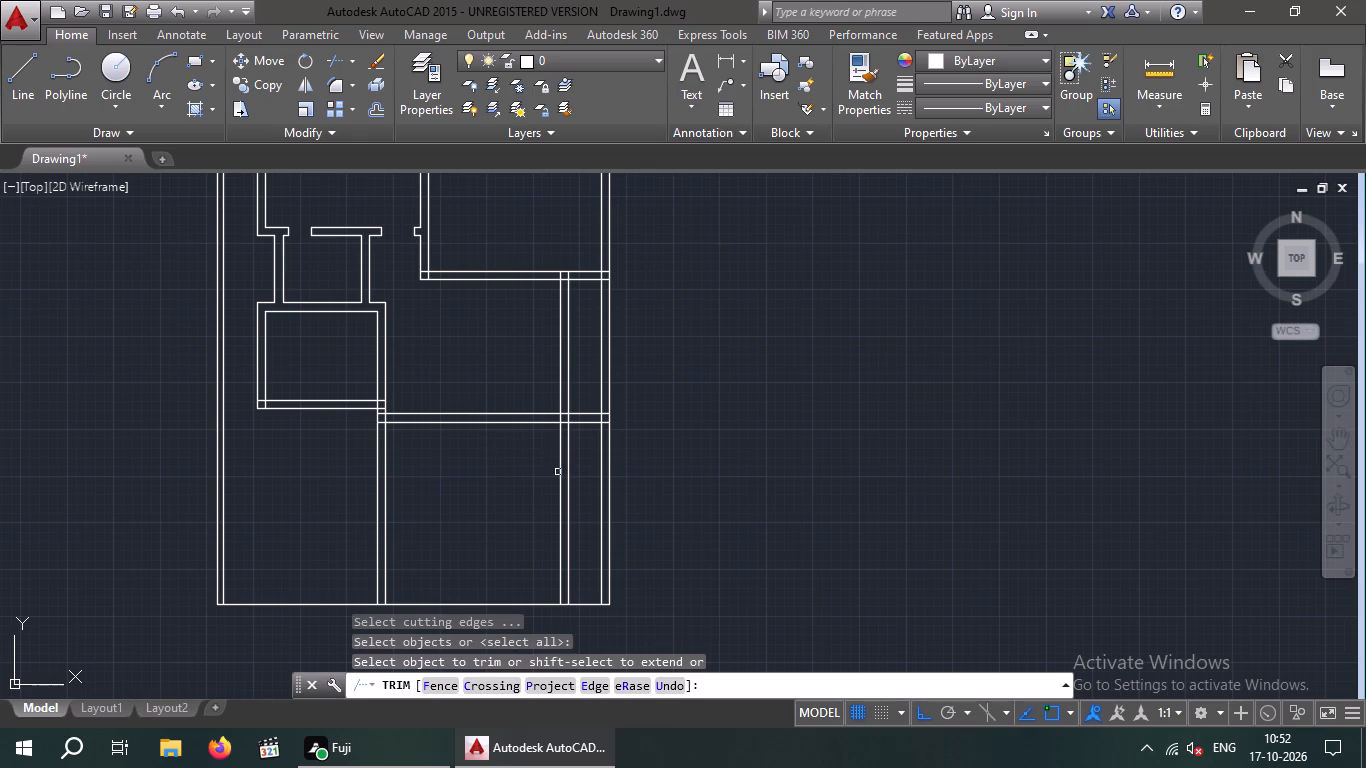
{"action": "scroll", "coordinate": [568, 473], "scroll_direction": "up", "scroll_amount": 2}
{"action": "left_click_drag", "start_coordinate": [590, 430], "coordinate": [521, 486]}
{"action": "left_click", "coordinate": [493, 488]}
{"action": "scroll", "coordinate": [499, 465], "scroll_direction": "down", "scroll_amount": 2}
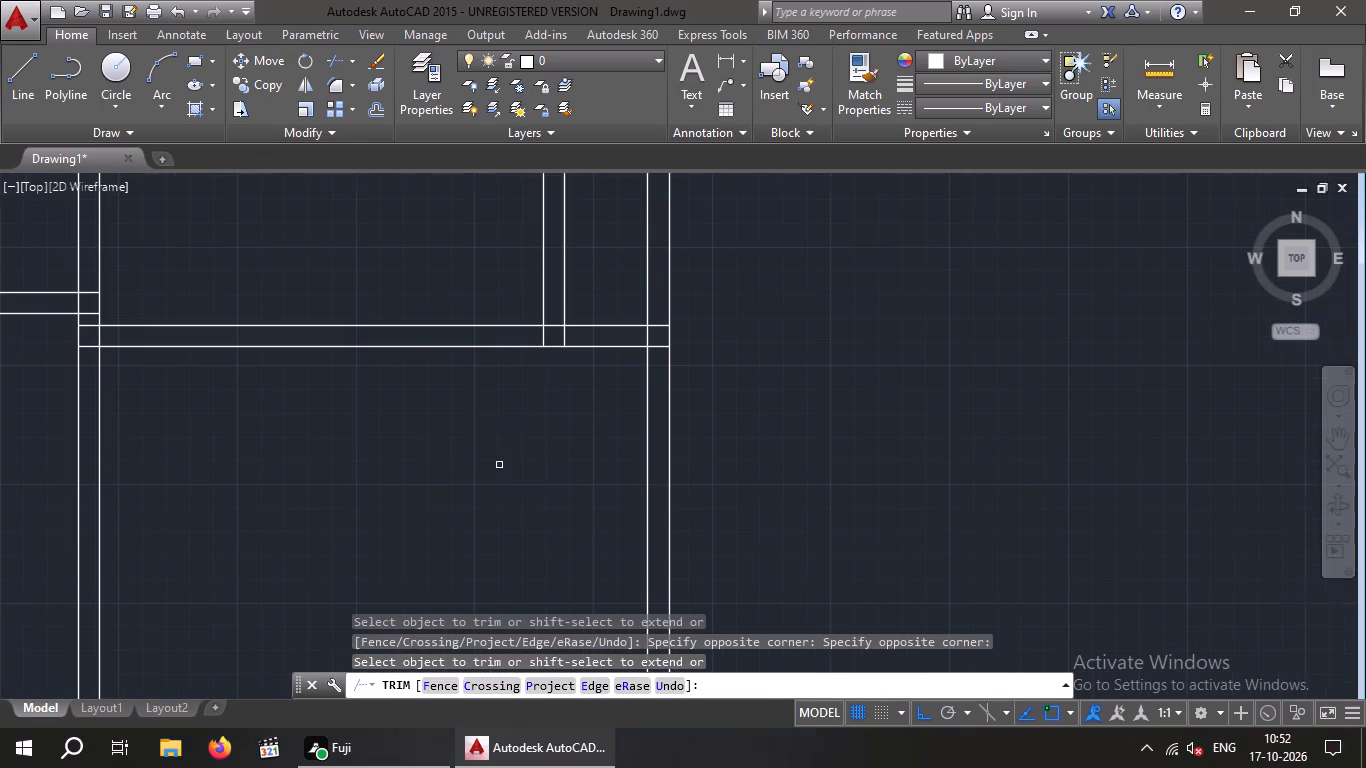
{"action": "scroll", "coordinate": [499, 465], "scroll_direction": "down", "scroll_amount": 1}
{"action": "middle_click_drag", "start_coordinate": [489, 485], "coordinate": [434, 581]}
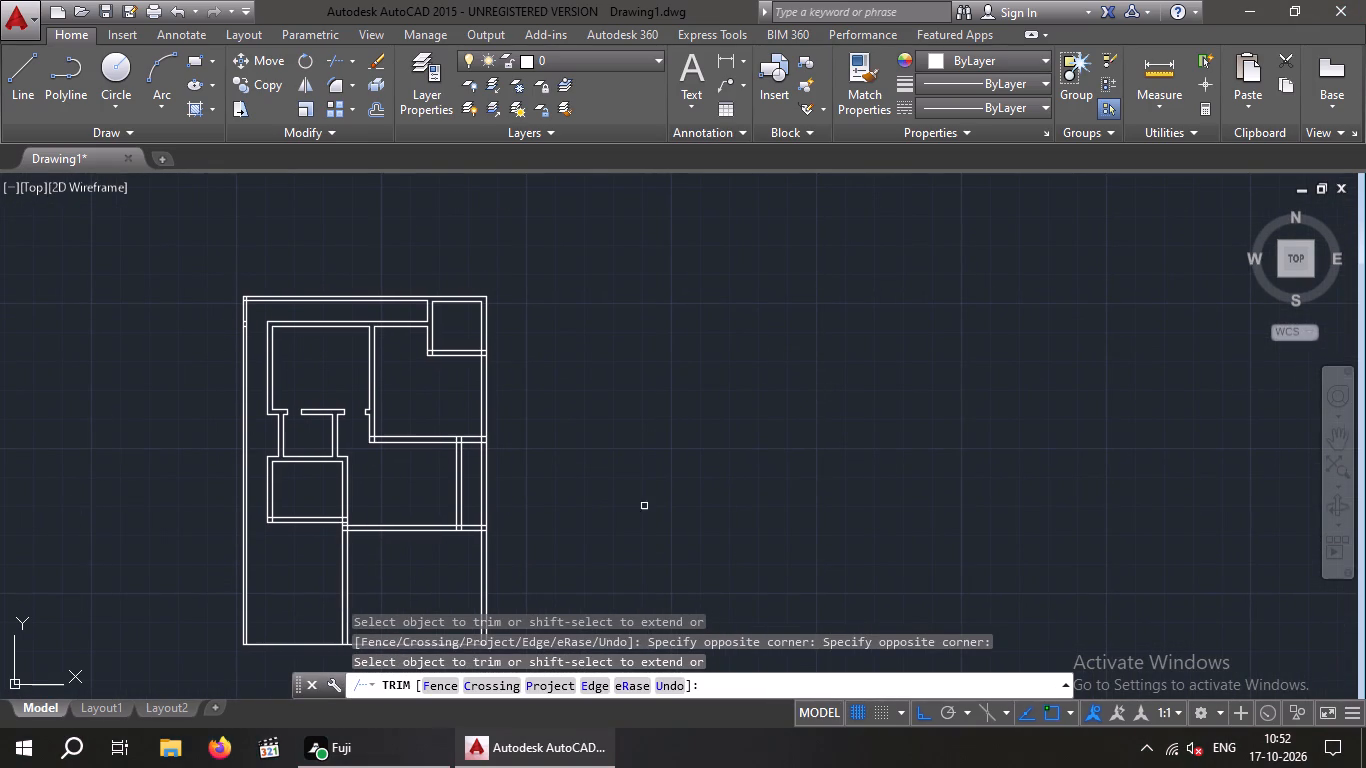
{"action": "middle_click_drag", "start_coordinate": [418, 557], "coordinate": [426, 416]}
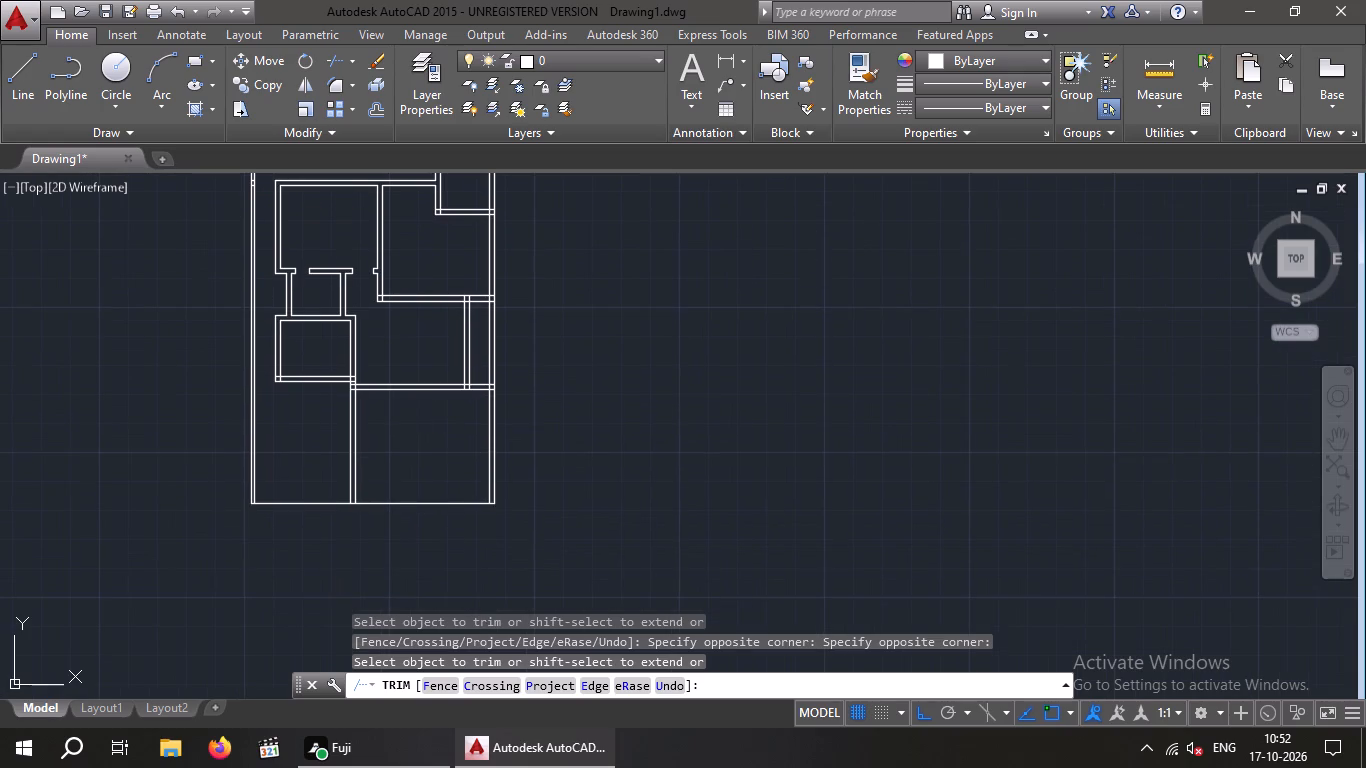
{"action": "key", "text": "Escape"}
{"action": "key", "text": "Escape"}
{"action": "key", "text": "Escape"}
Offset the inner line of the right outer wall 11'8" to the left.
{"action": "key", "text": "o"}
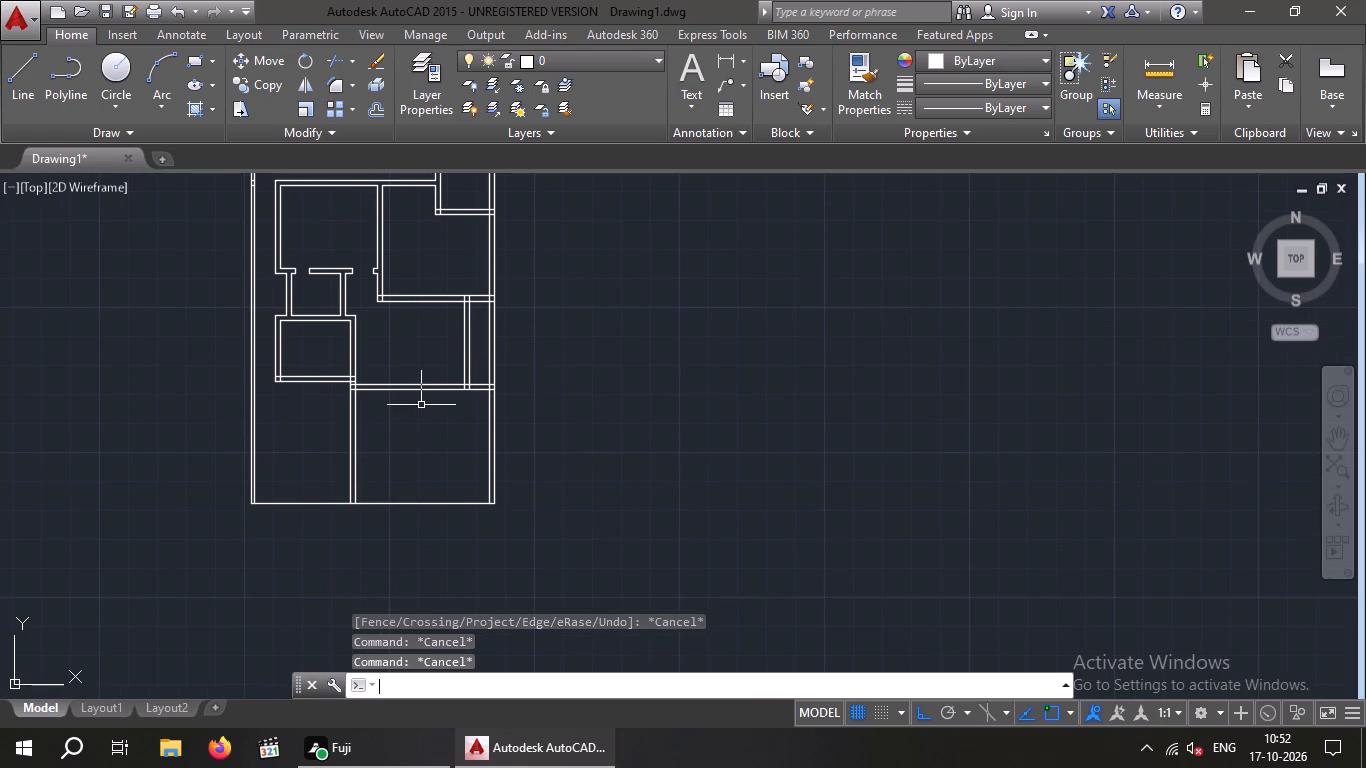
{"action": "key", "text": "Return"}
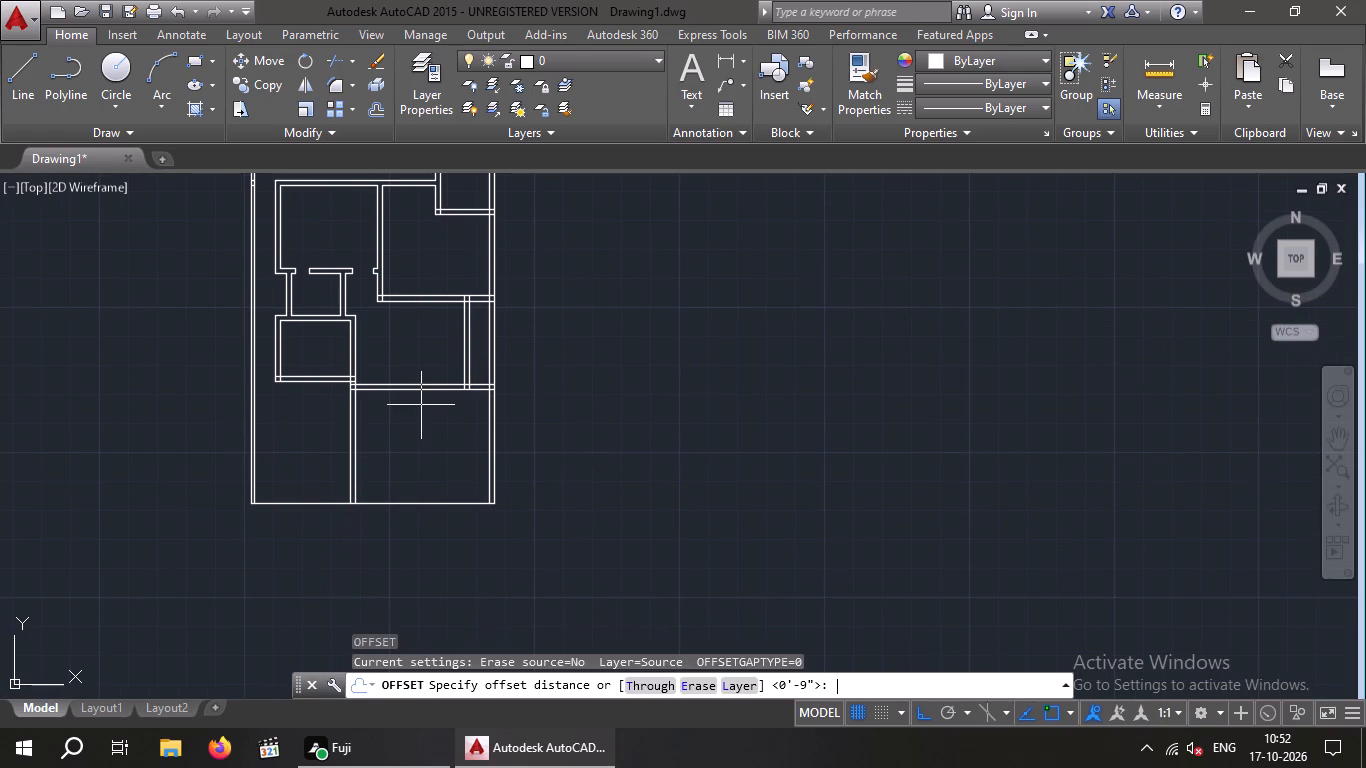
{"action": "type", "text": "11'8\""}
{"action": "key", "text": "Return"}
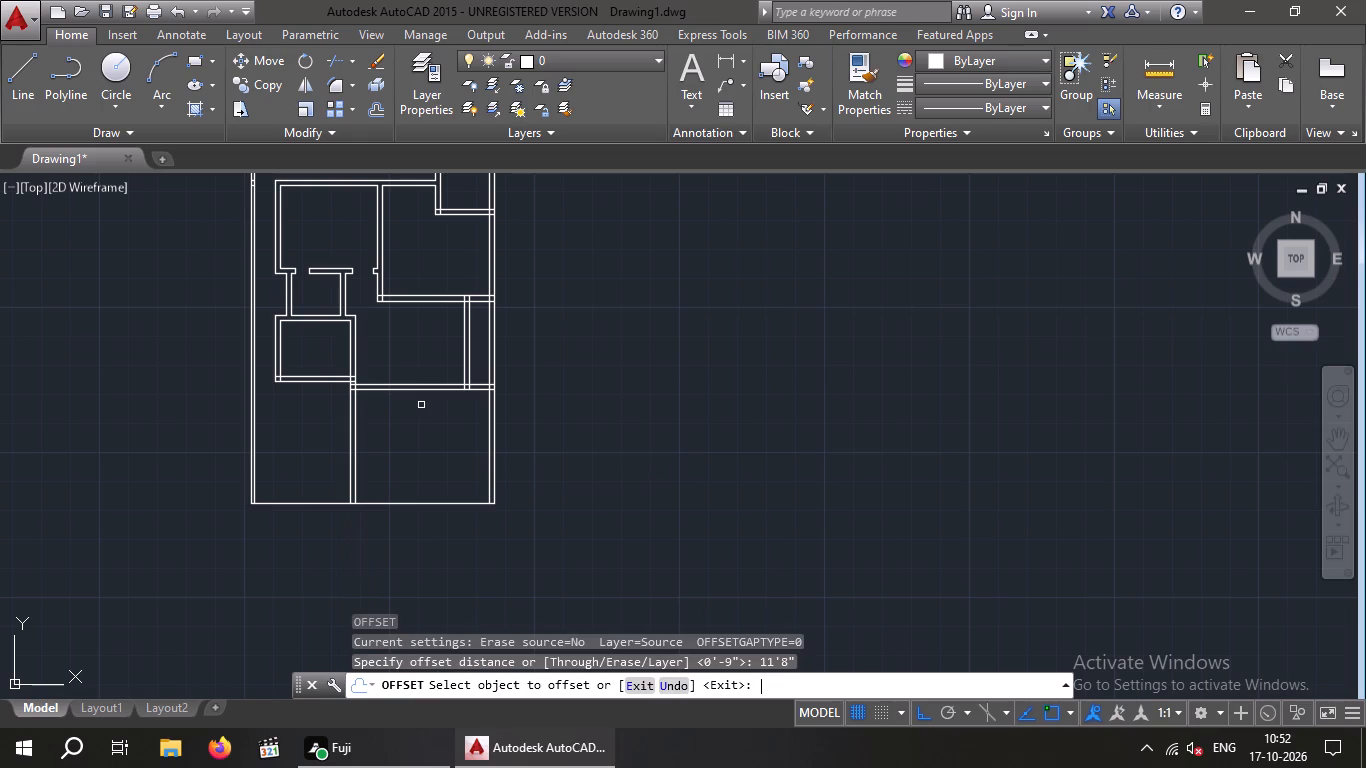
{"action": "left_click_drag", "start_coordinate": [488, 453], "coordinate": [454, 459]}
{"action": "left_click", "coordinate": [375, 475]}
{"action": "key", "text": "Escape"}
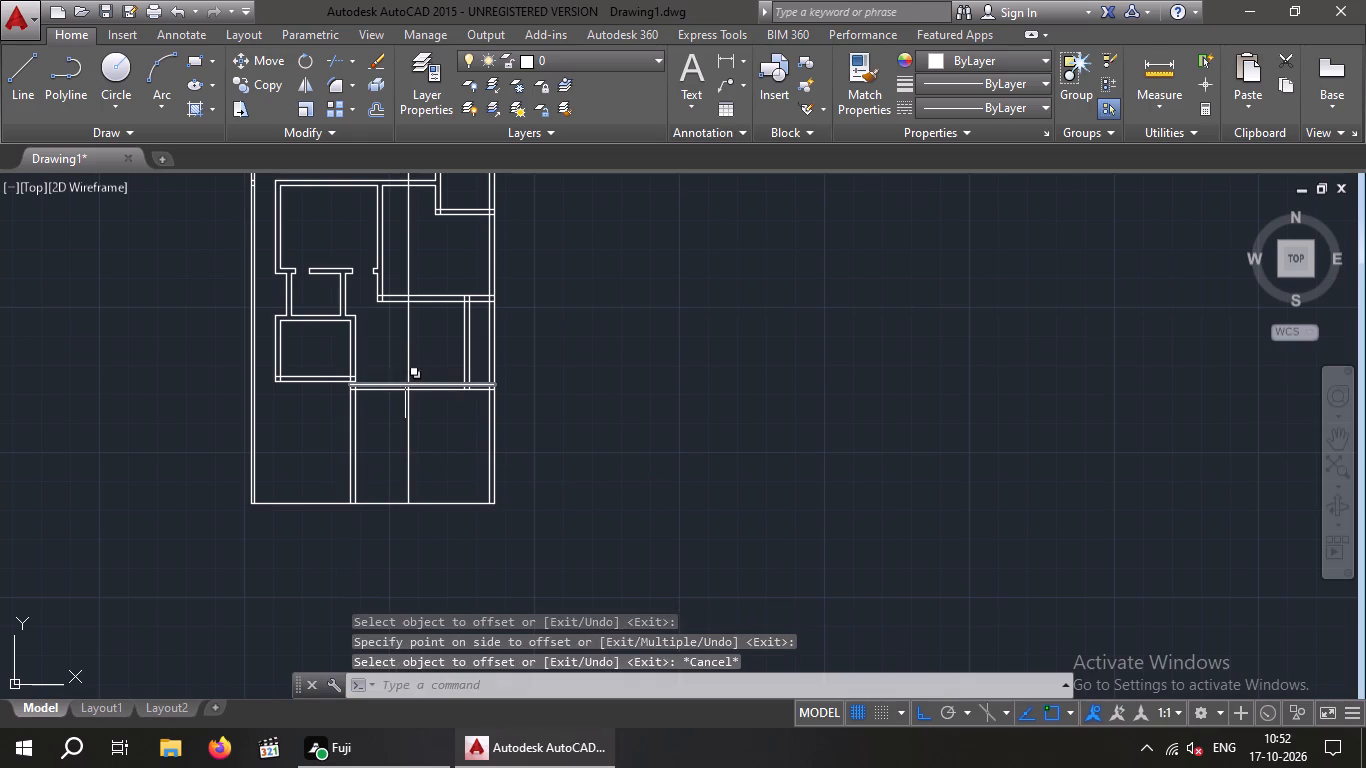
{"action": "key", "text": "Escape"}
Trim the new vertical line above the lower line of the new horizontal wall, including the piece inside the wall.
{"action": "scroll", "coordinate": [407, 389], "scroll_direction": "up", "scroll_amount": 7}
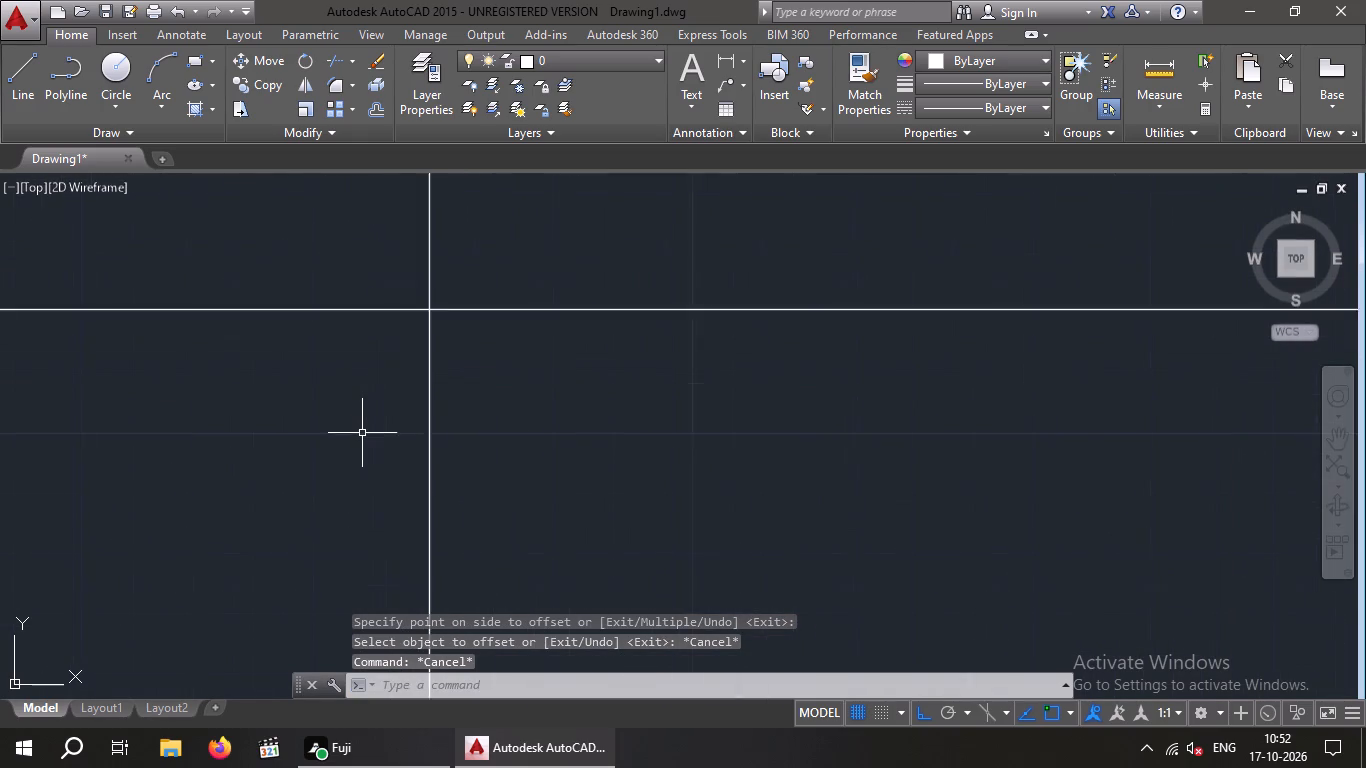
{"action": "scroll", "coordinate": [362, 433], "scroll_direction": "up", "scroll_amount": 1}
{"action": "scroll", "coordinate": [362, 433], "scroll_direction": "down", "scroll_amount": 2}
{"action": "middle_click_drag", "start_coordinate": [362, 433], "coordinate": [367, 514]}
{"action": "scroll", "coordinate": [367, 514], "scroll_direction": "down", "scroll_amount": 2}
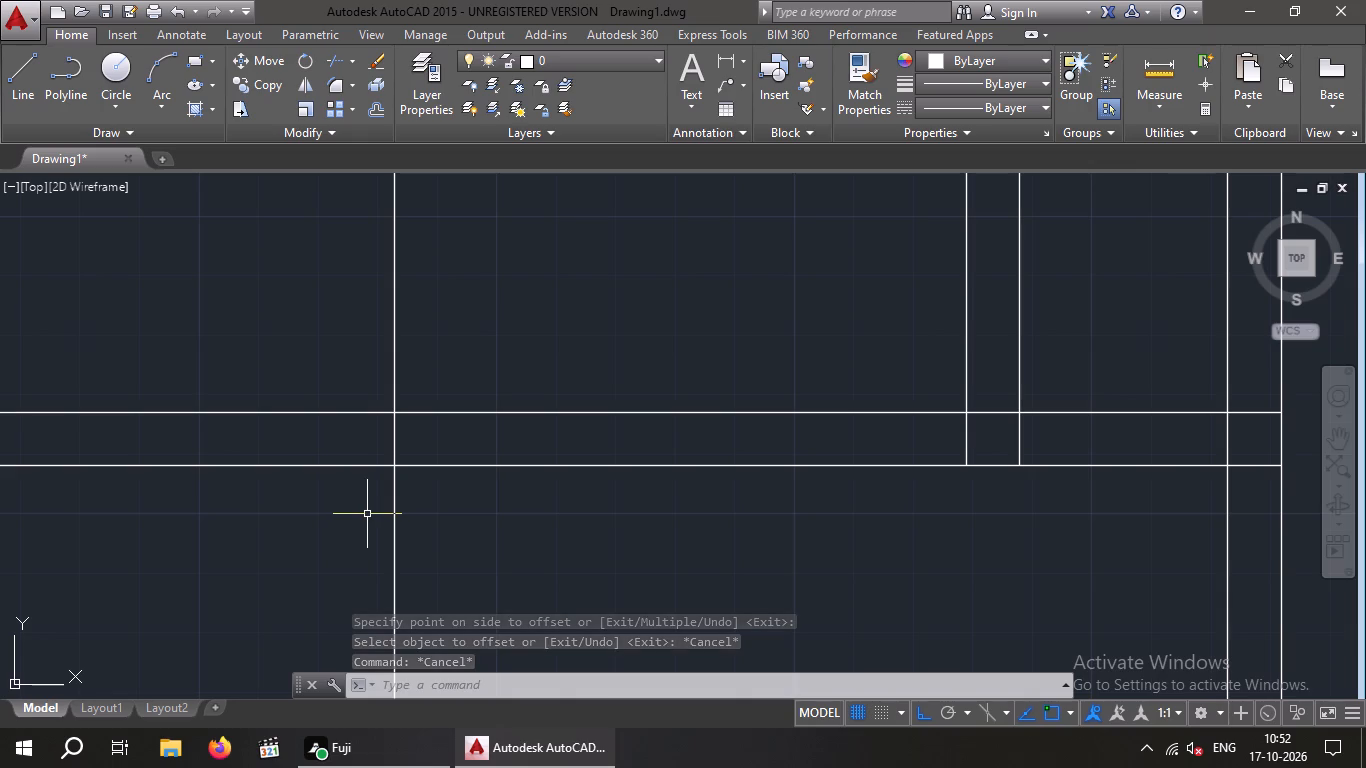
{"action": "type", "text": "tr"}
{"action": "key", "text": "space"}
{"action": "key", "text": "space"}
{"action": "left_click_drag", "start_coordinate": [451, 330], "coordinate": [441, 337]}
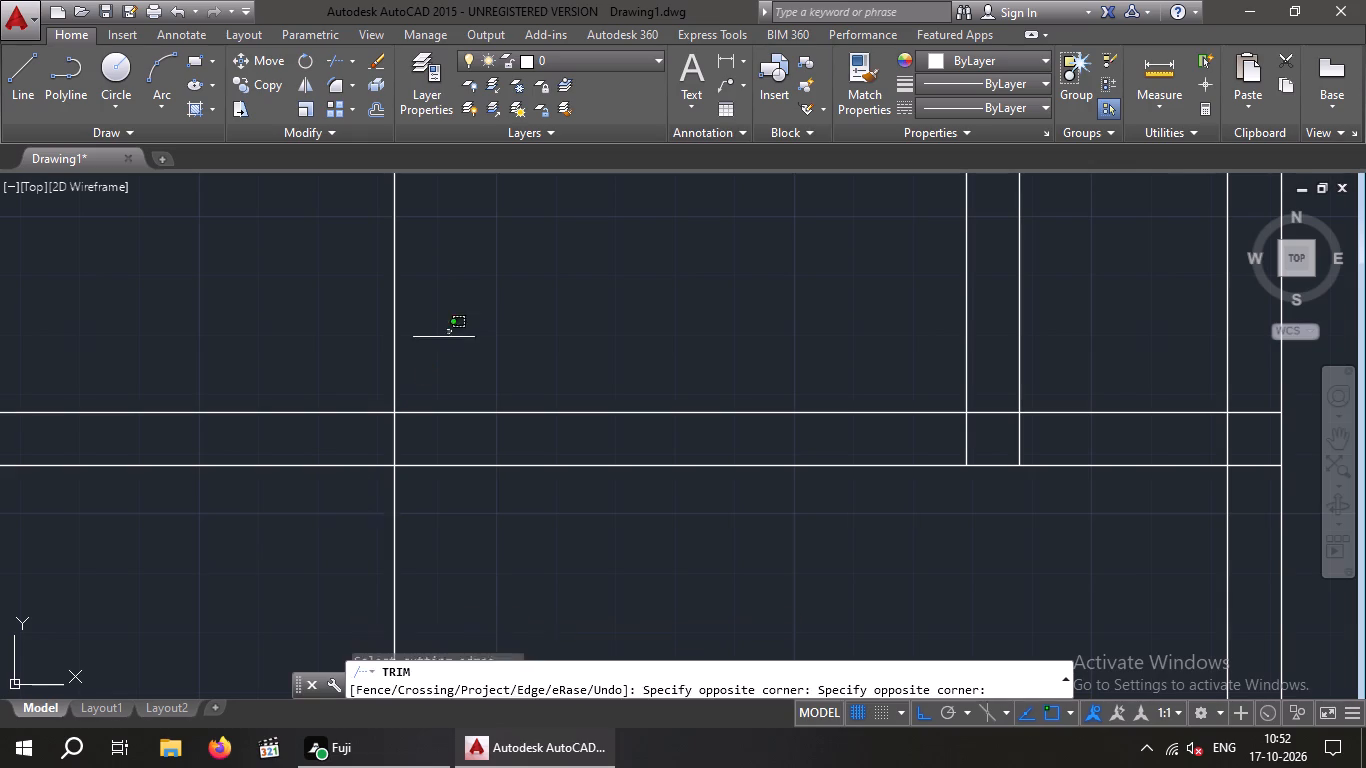
{"action": "left_click_drag", "start_coordinate": [441, 337], "coordinate": [360, 355]}
{"action": "left_click", "coordinate": [353, 356]}
{"action": "left_click", "coordinate": [397, 435]}
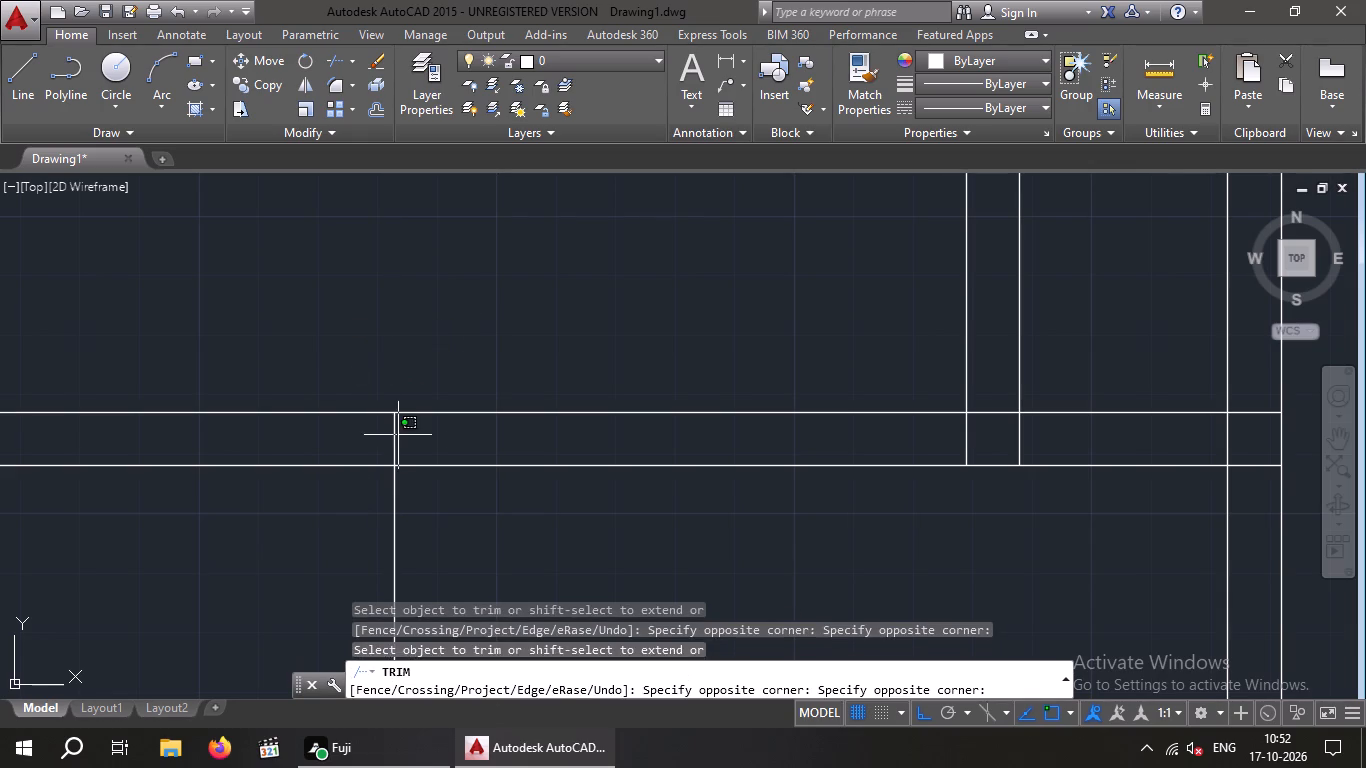
{"action": "left_click_drag", "start_coordinate": [428, 437], "coordinate": [382, 436]}
{"action": "left_click", "coordinate": [381, 436]}
{"action": "left_click_drag", "start_coordinate": [456, 439], "coordinate": [418, 438]}
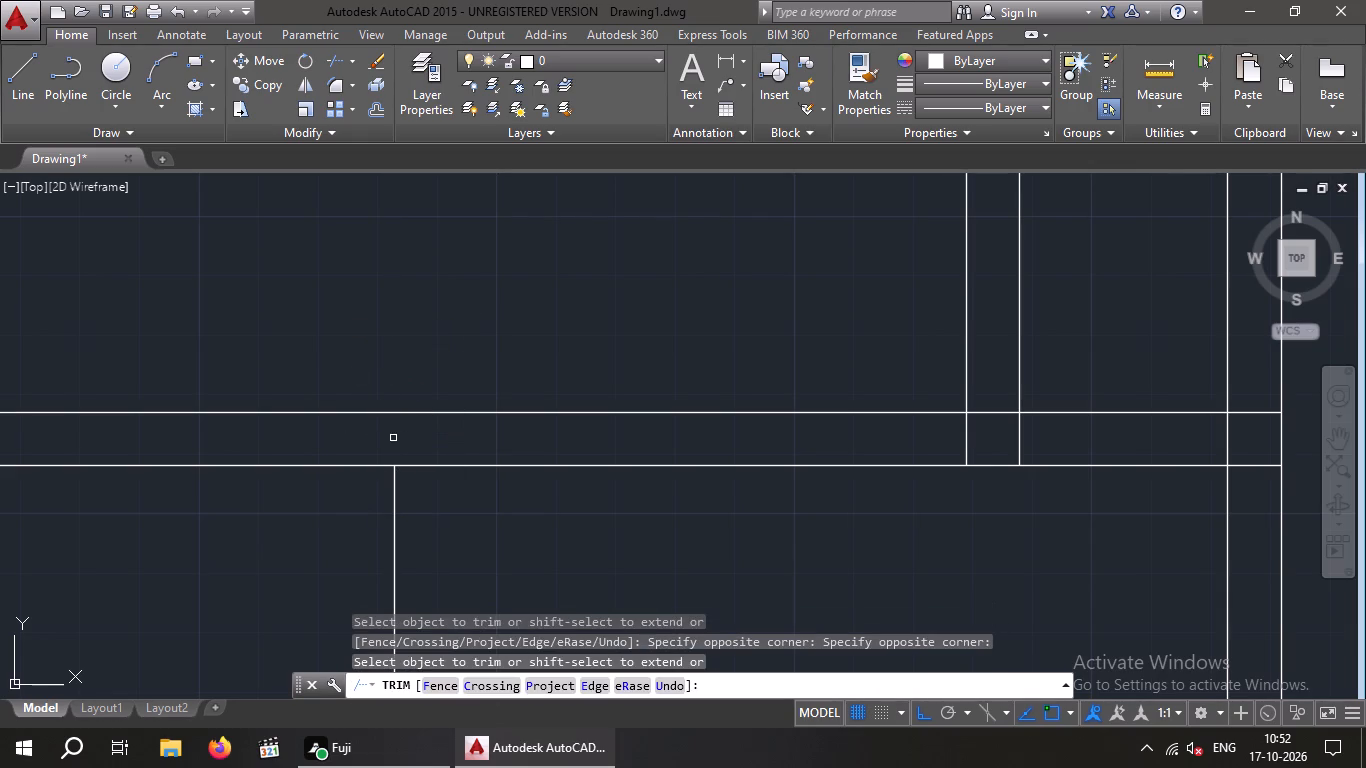
{"action": "key", "text": "Escape"}
Offset the trimmed vertical line 9" to the left to form the lower-right room's left wall.
{"action": "scroll", "coordinate": [567, 521], "scroll_direction": "down", "scroll_amount": 3}
{"action": "middle_click_drag", "start_coordinate": [568, 522], "coordinate": [541, 333]}
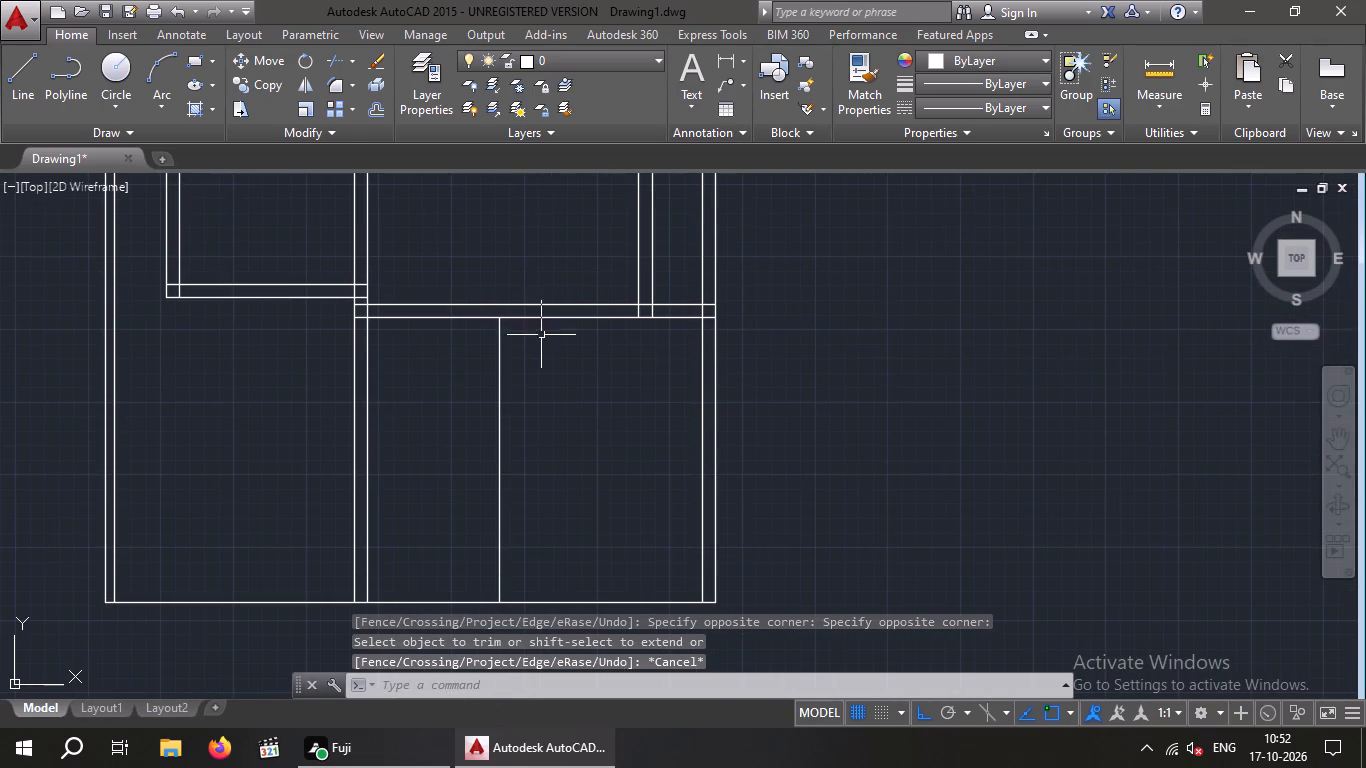
{"action": "key", "text": "o"}
{"action": "key", "text": "Return"}
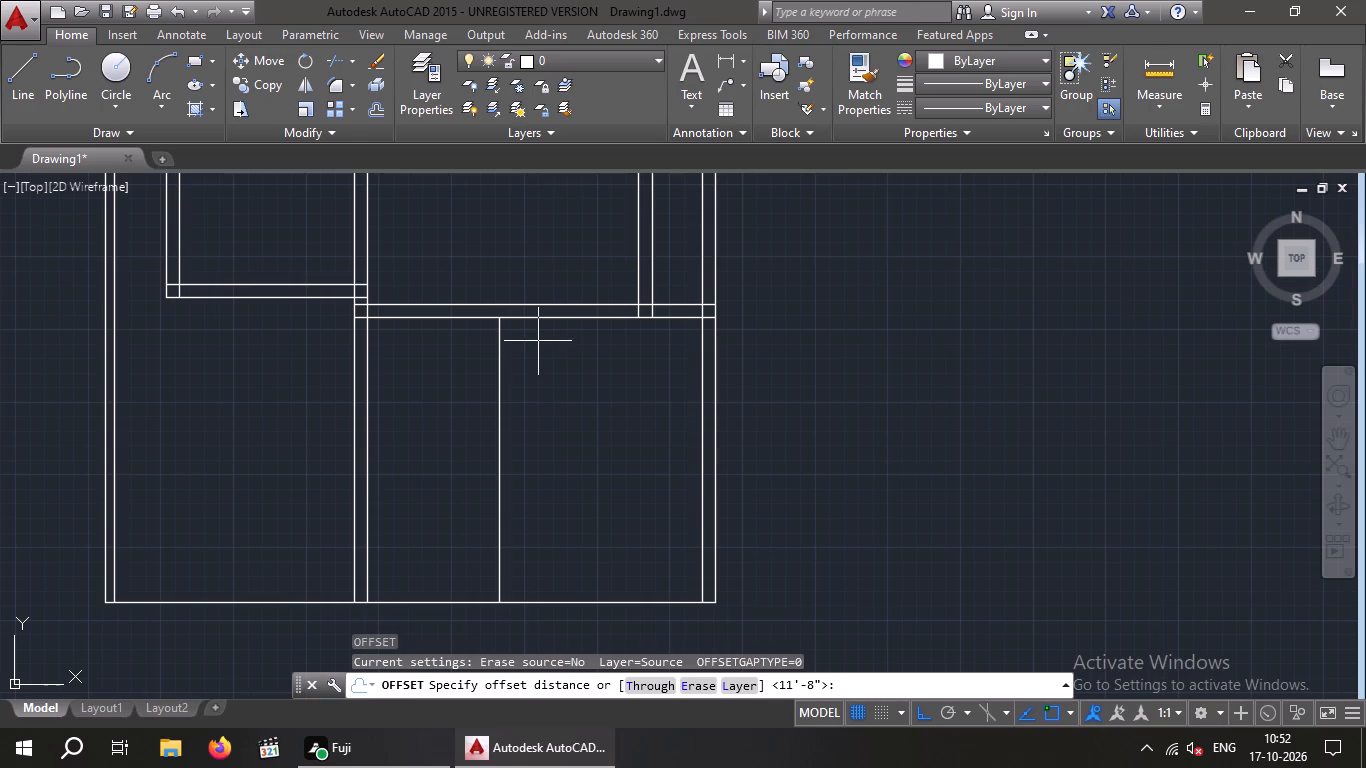
{"action": "type", "text": "9\""}
{"action": "key", "text": "Return"}
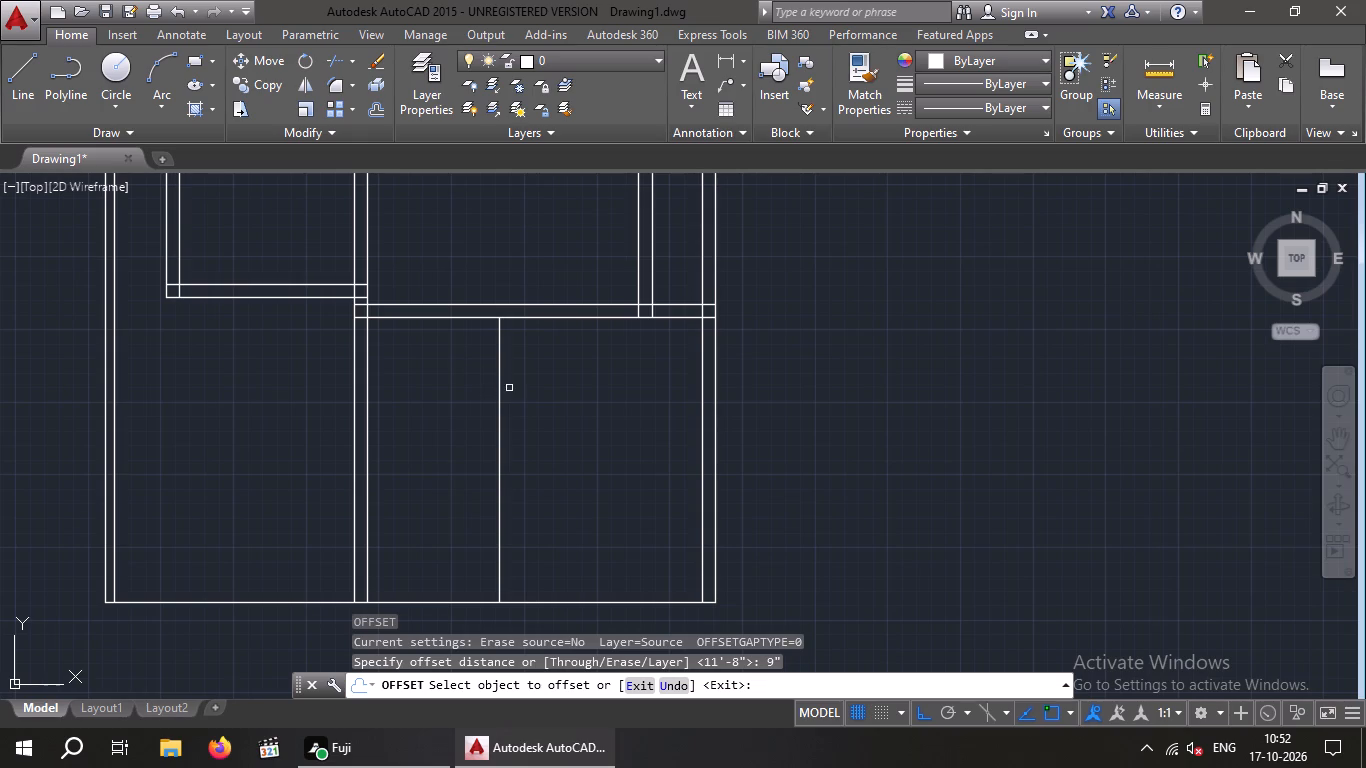
{"action": "left_click_drag", "start_coordinate": [501, 395], "coordinate": [483, 398]}
{"action": "left_click", "coordinate": [461, 403]}
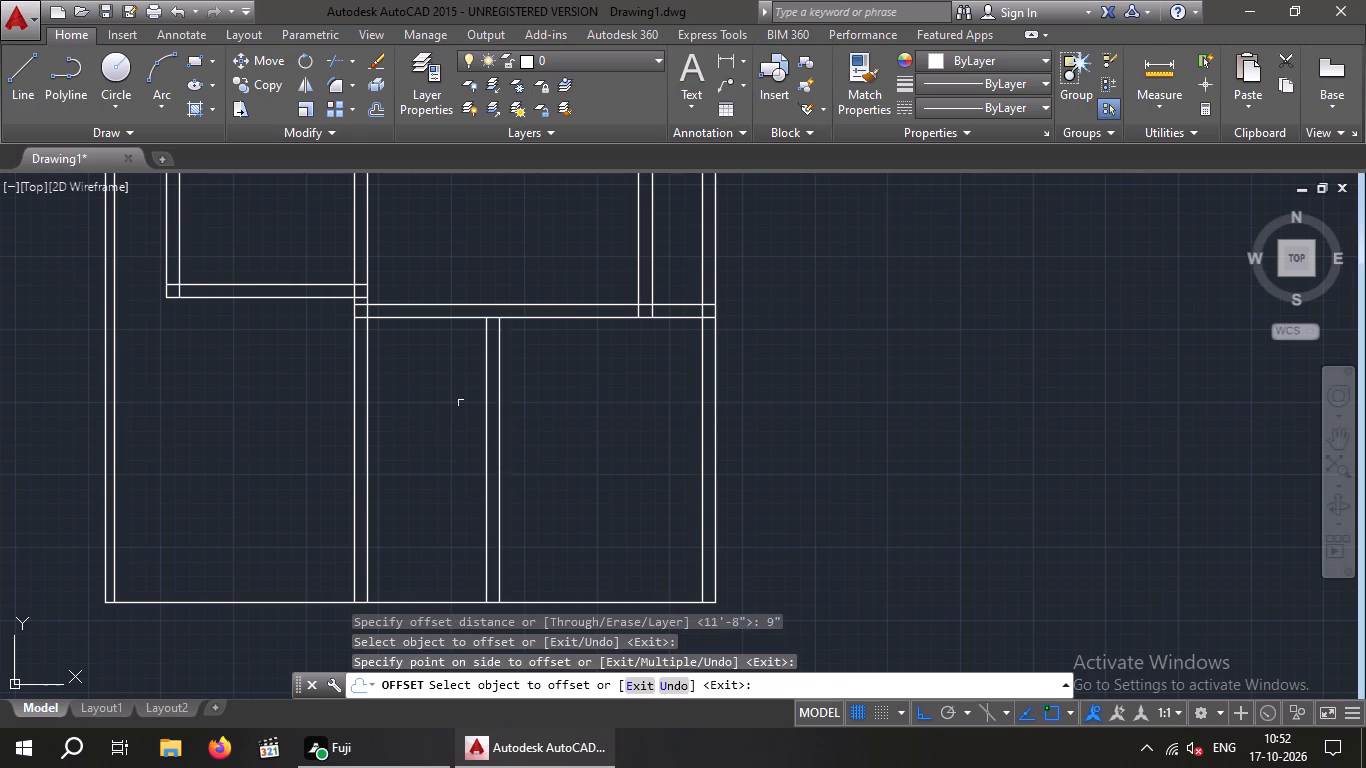
{"action": "key", "text": "Escape"}
{"action": "key", "text": "Escape"}
{"action": "key", "text": "Escape"}
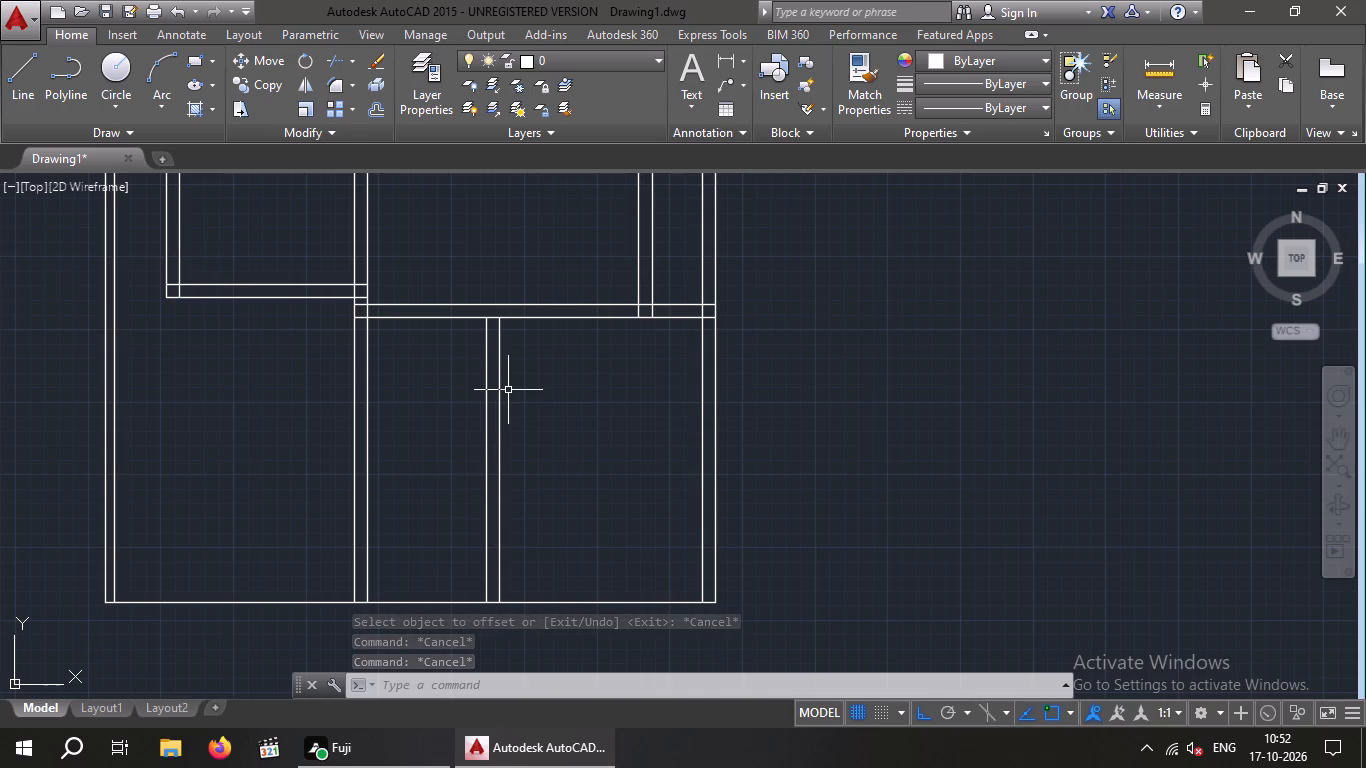
Extend both lines of the lower-right room's left wall up to the upper line of the horizontal wall.
{"action": "type", "text": "ex"}
{"action": "key", "text": "space"}
{"action": "key", "text": "space"}
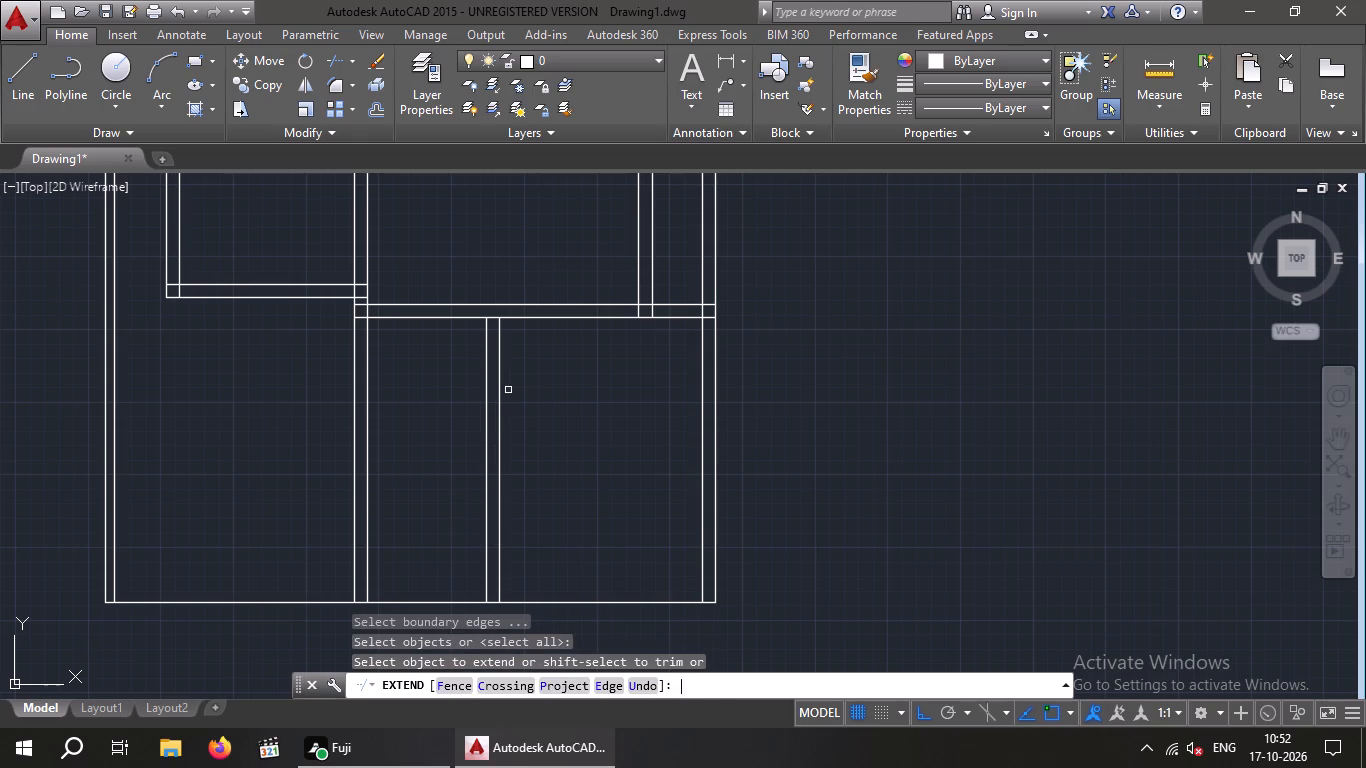
{"action": "left_click_drag", "start_coordinate": [544, 348], "coordinate": [470, 413]}
{"action": "left_click", "coordinate": [450, 414]}
{"action": "key", "text": "Escape"}
{"action": "key", "text": "Escape"}
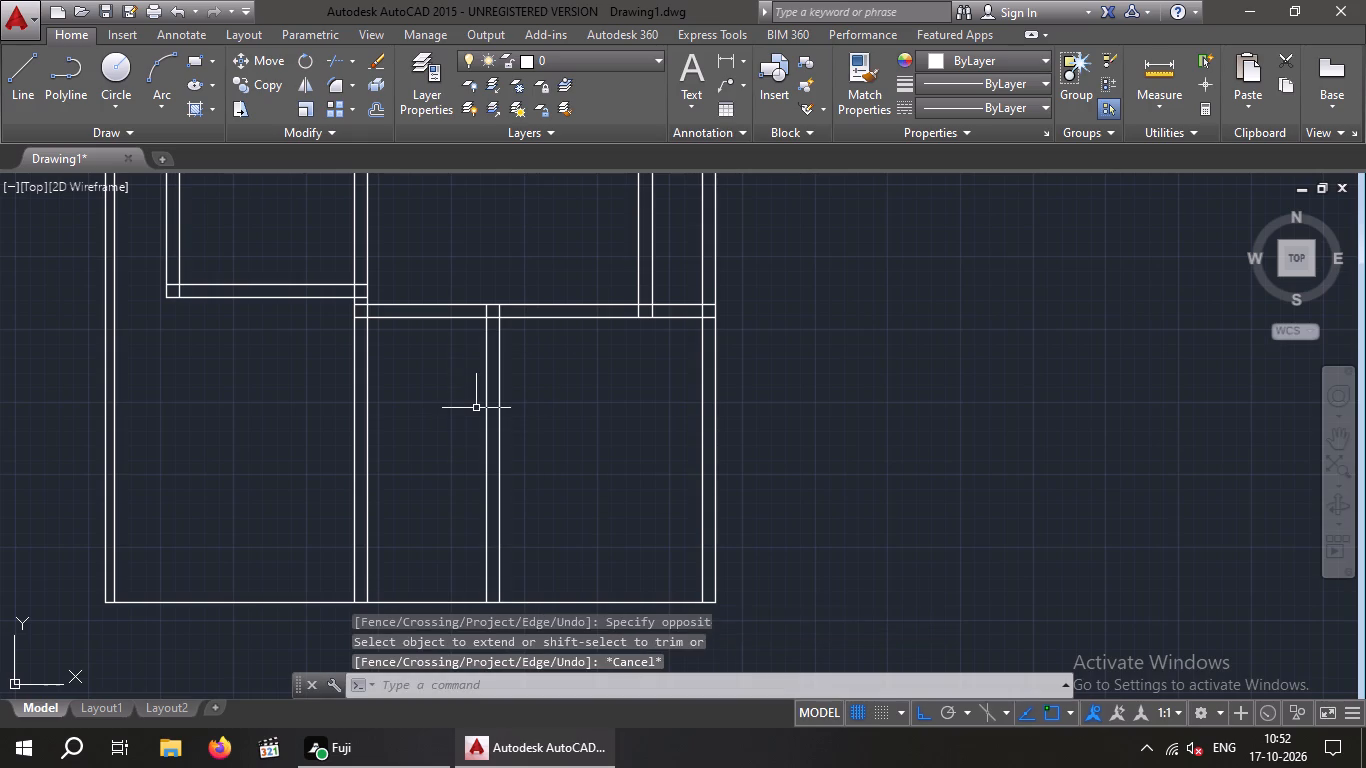
Trim both lines of the horizontal wall between the central vertical wall and the lower-right room's left wall.
{"action": "type", "text": "tr"}
{"action": "key", "text": "space"}
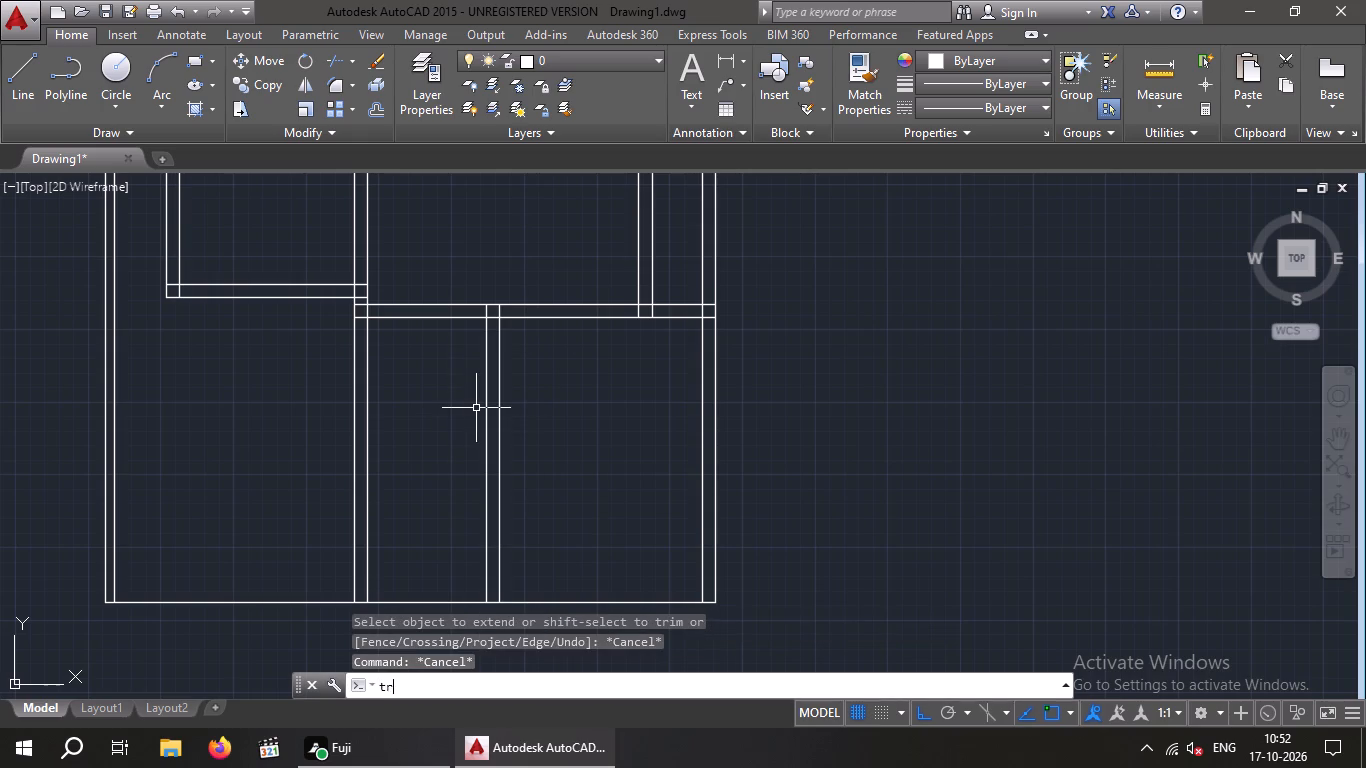
{"action": "key", "text": "space"}
{"action": "left_click", "coordinate": [436, 360]}
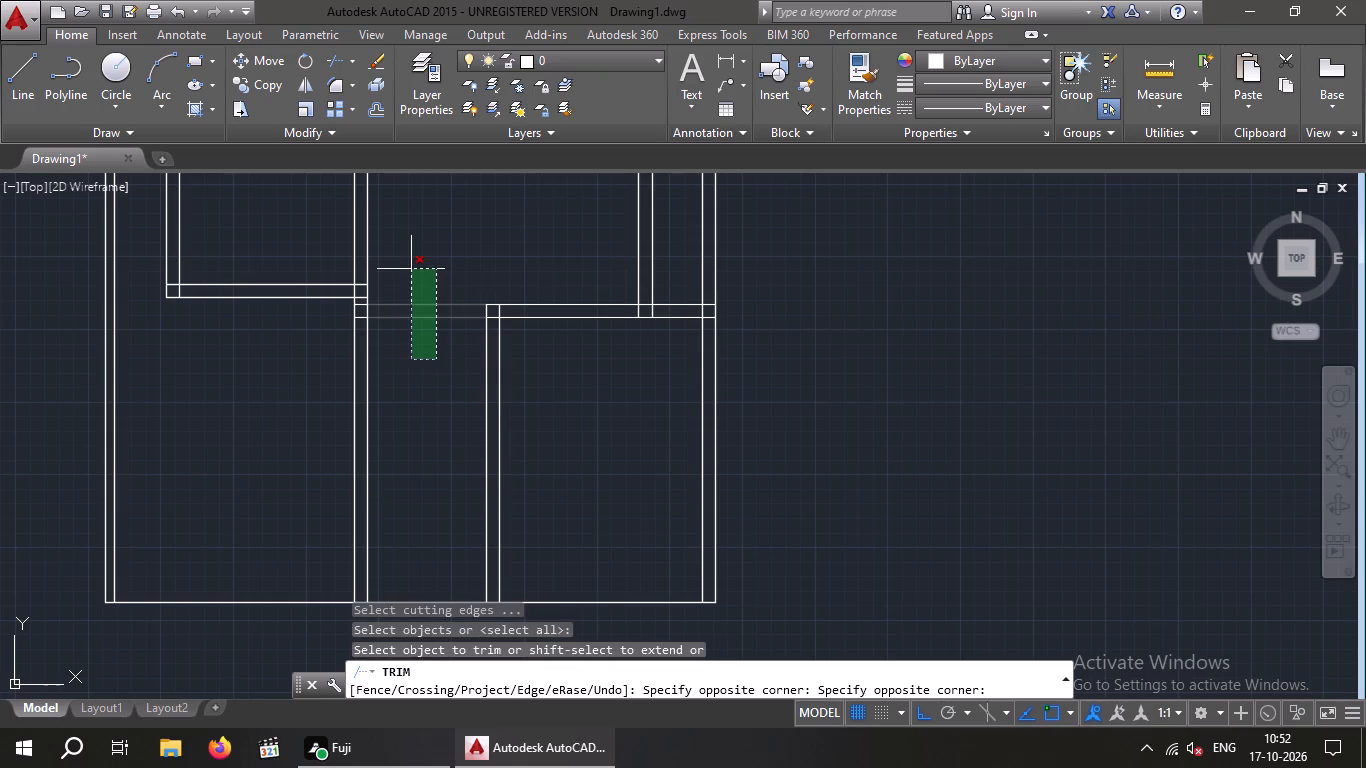
{"action": "left_click", "coordinate": [411, 269]}
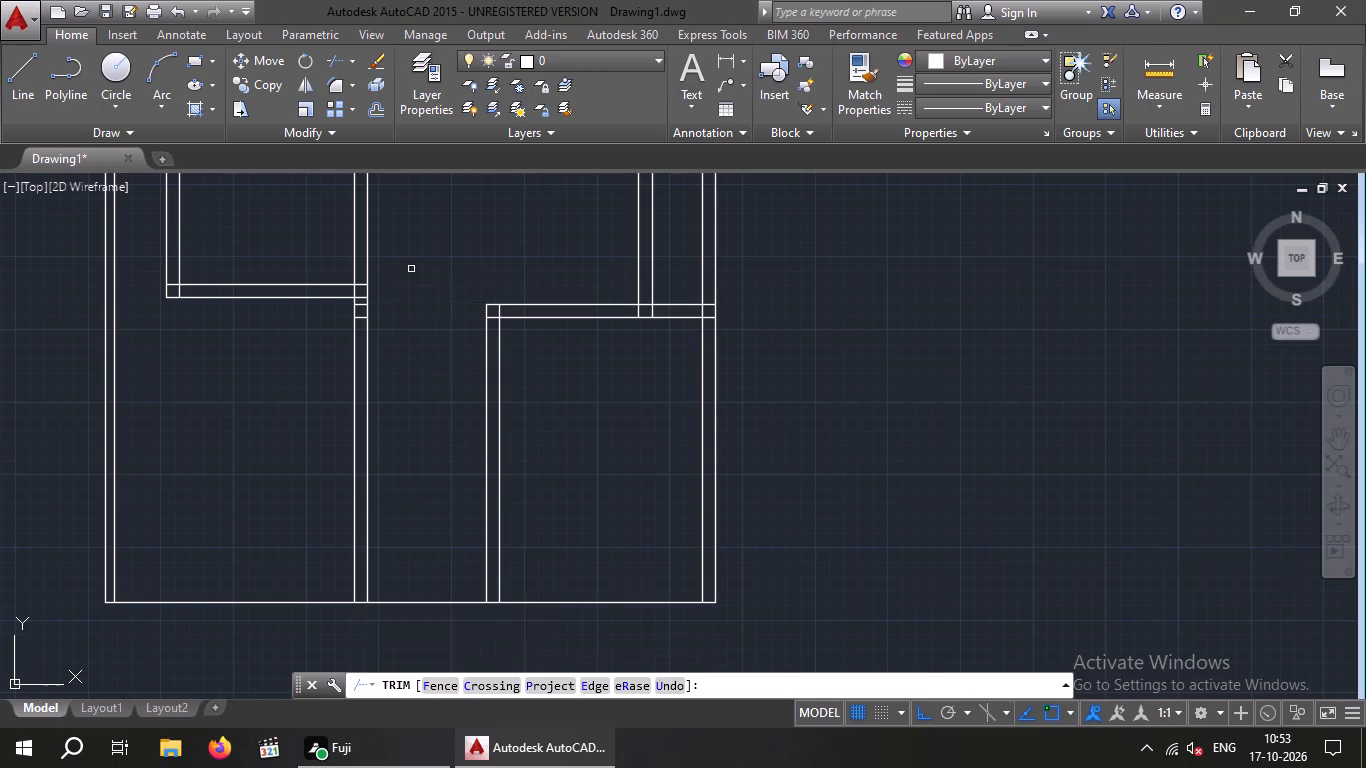
{"action": "key", "text": "Escape"}
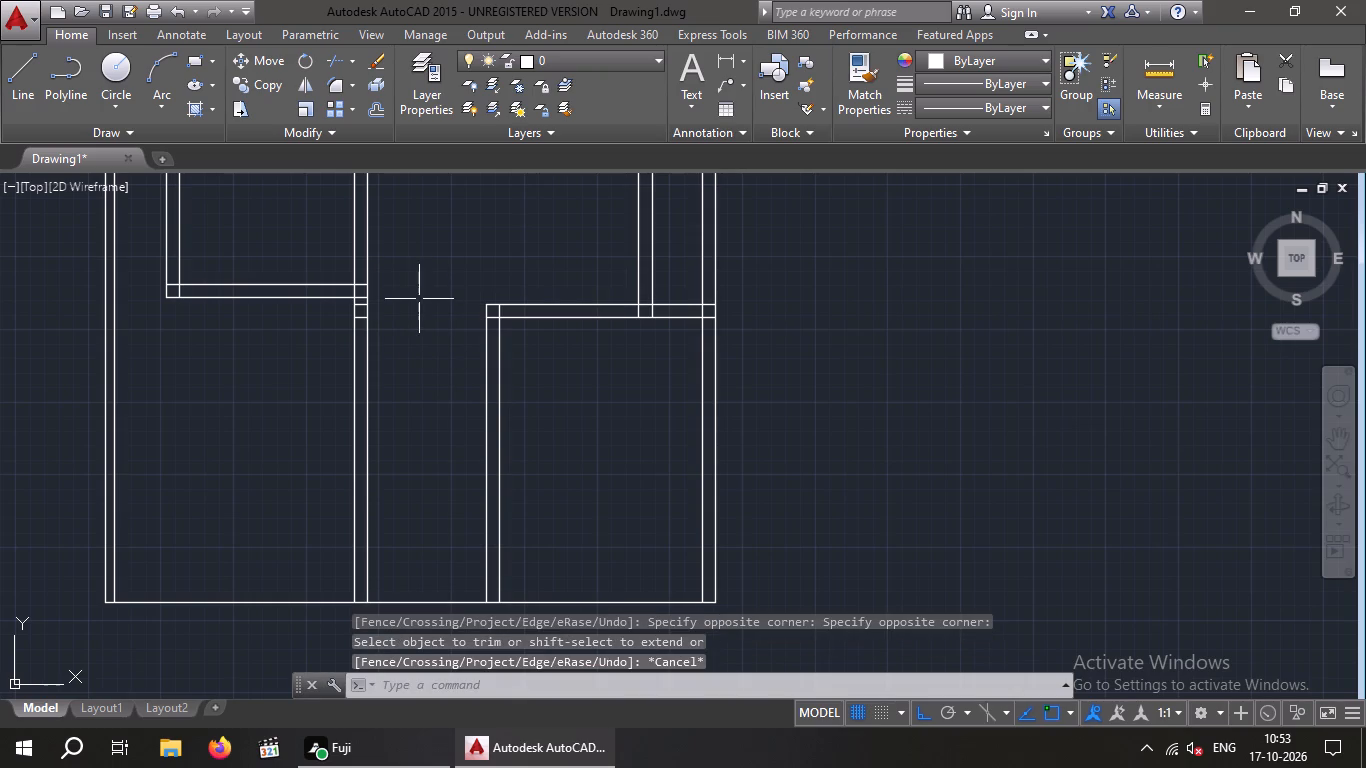
{"action": "key", "text": "Escape"}
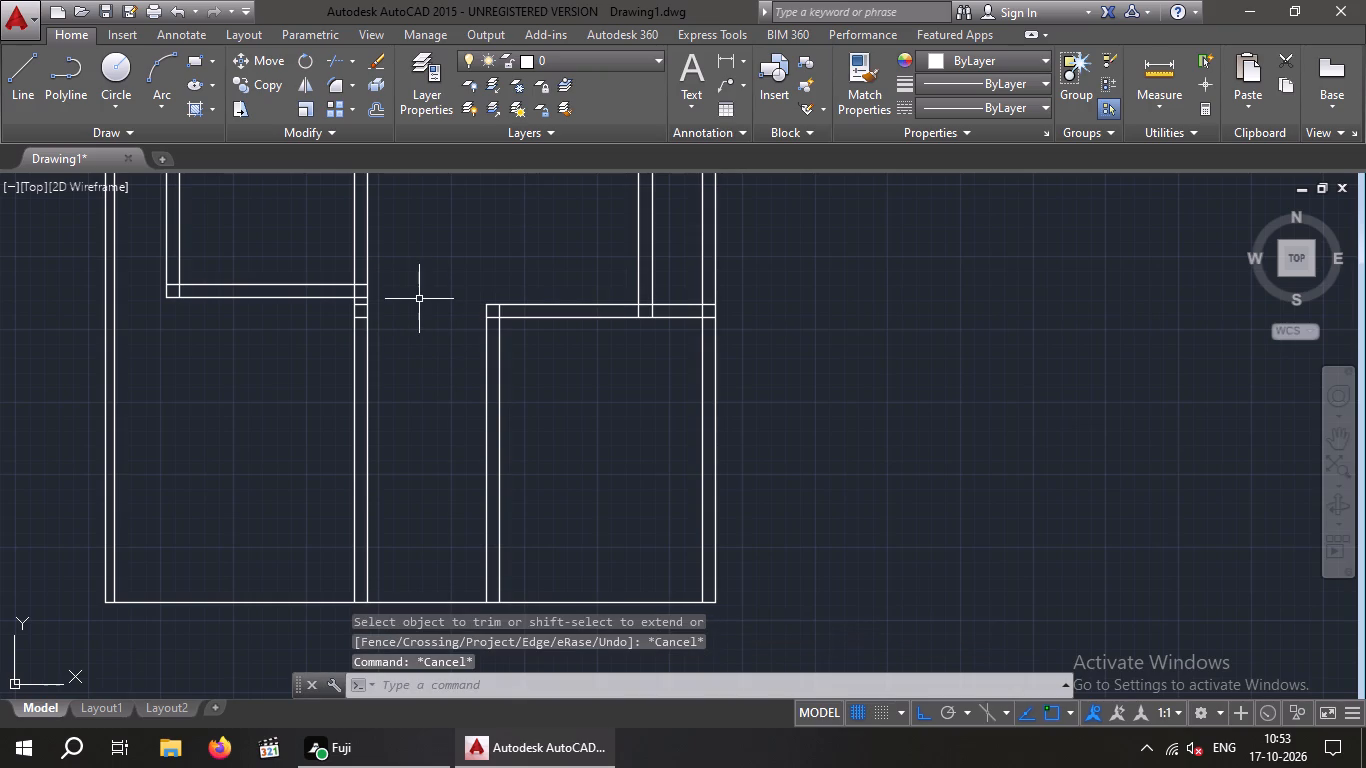
Offset the lower line of the lower-right room's top wall 12' downward.
{"action": "key", "text": "o"}
{"action": "key", "text": "Return"}
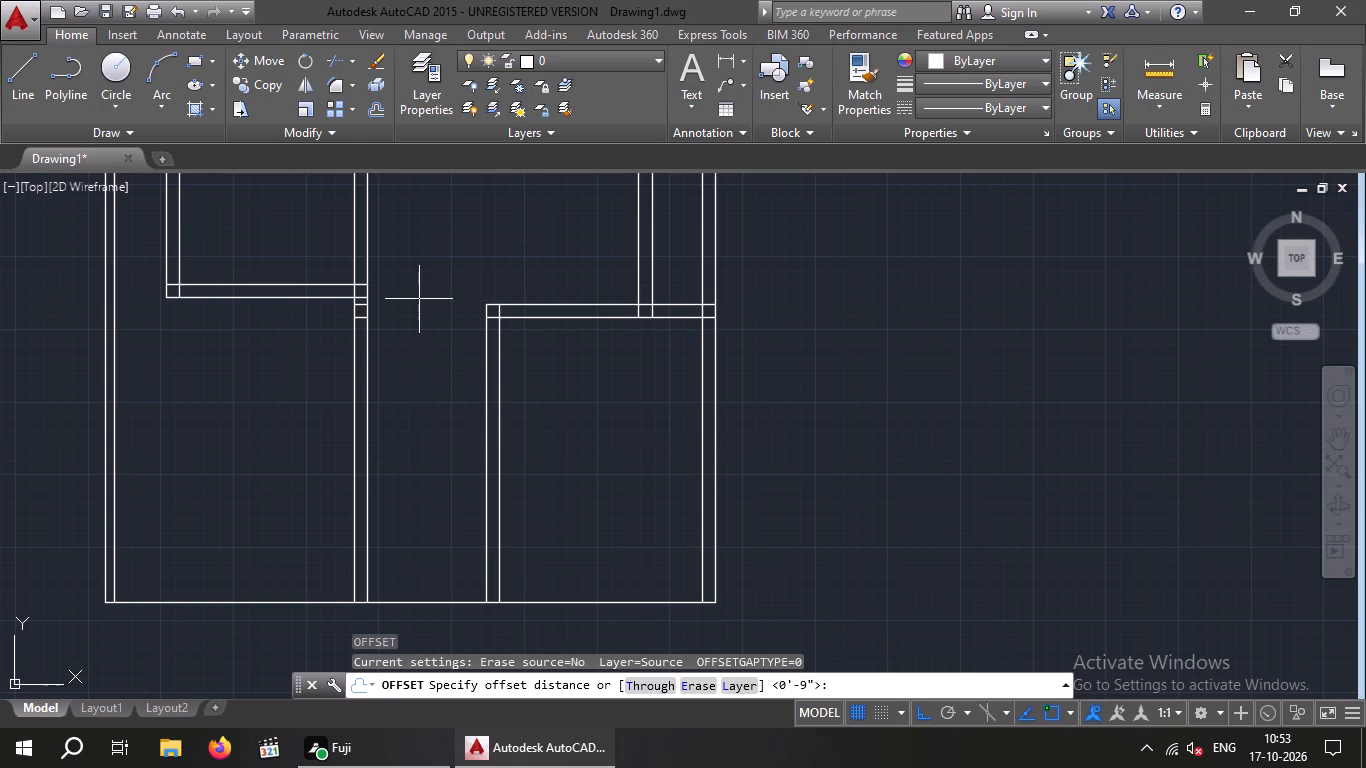
{"action": "type", "text": "12"}
{"action": "key", "text": "apostrophe"}
{"action": "key", "text": "Return"}
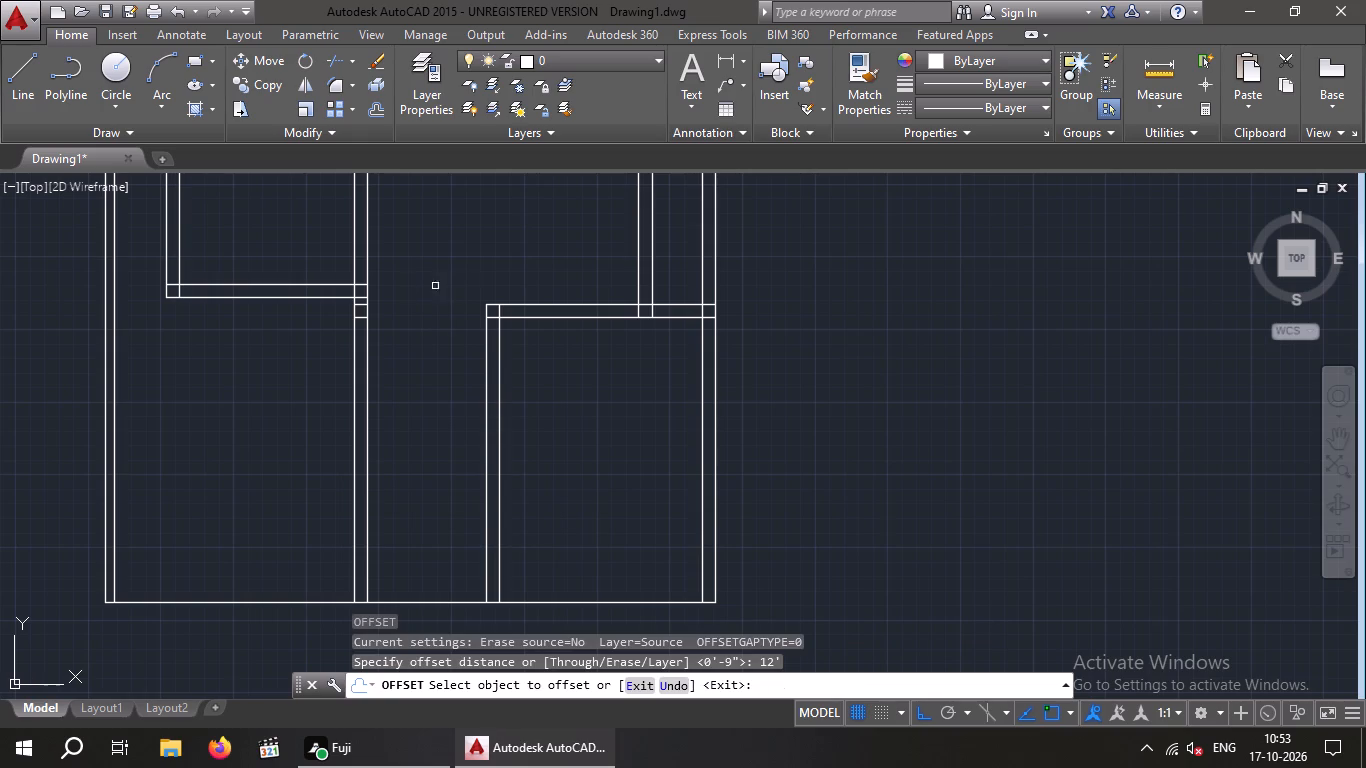
{"action": "left_click", "coordinate": [581, 320]}
{"action": "left_click", "coordinate": [580, 409]}
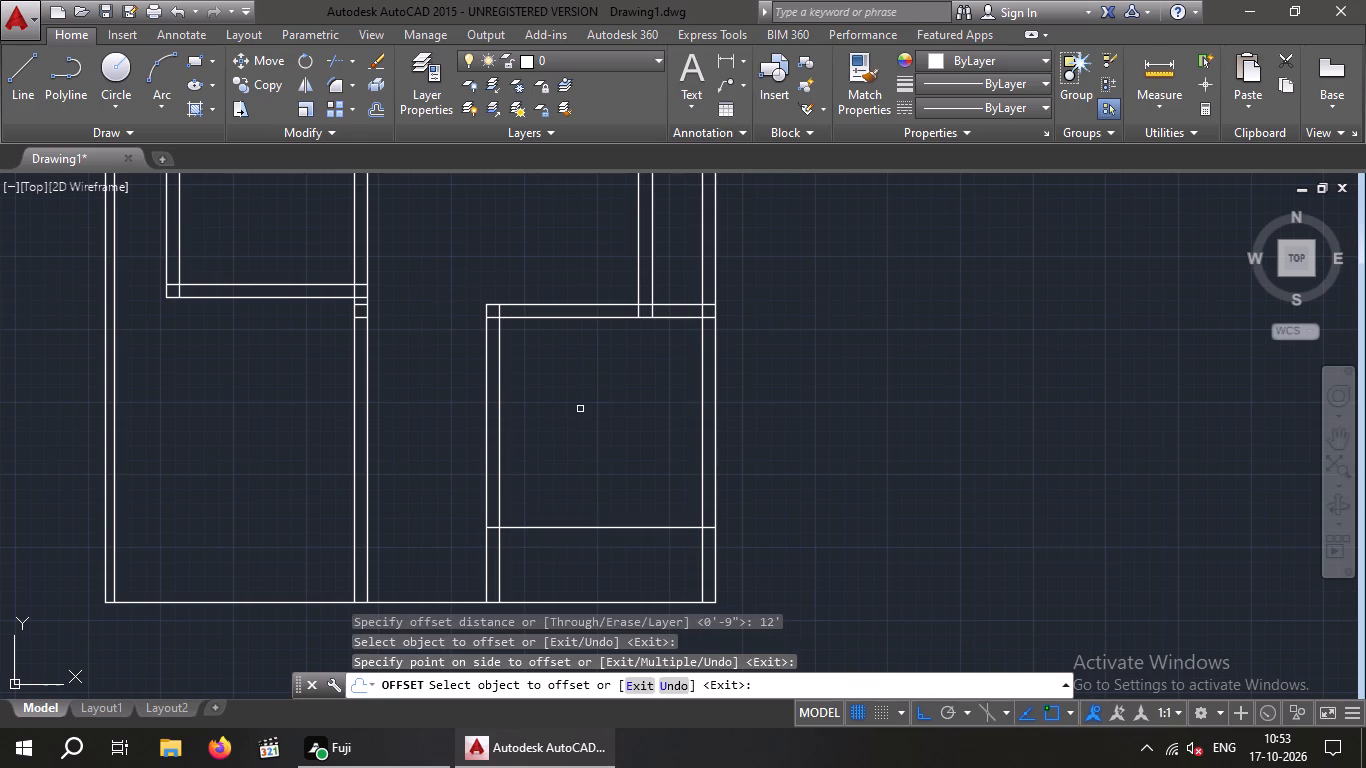
{"action": "key", "text": "Escape"}
Offset the new horizontal line 9" downward to form the lower-right room's bottom wall.
{"action": "key", "text": "o"}
{"action": "key", "text": "Return"}
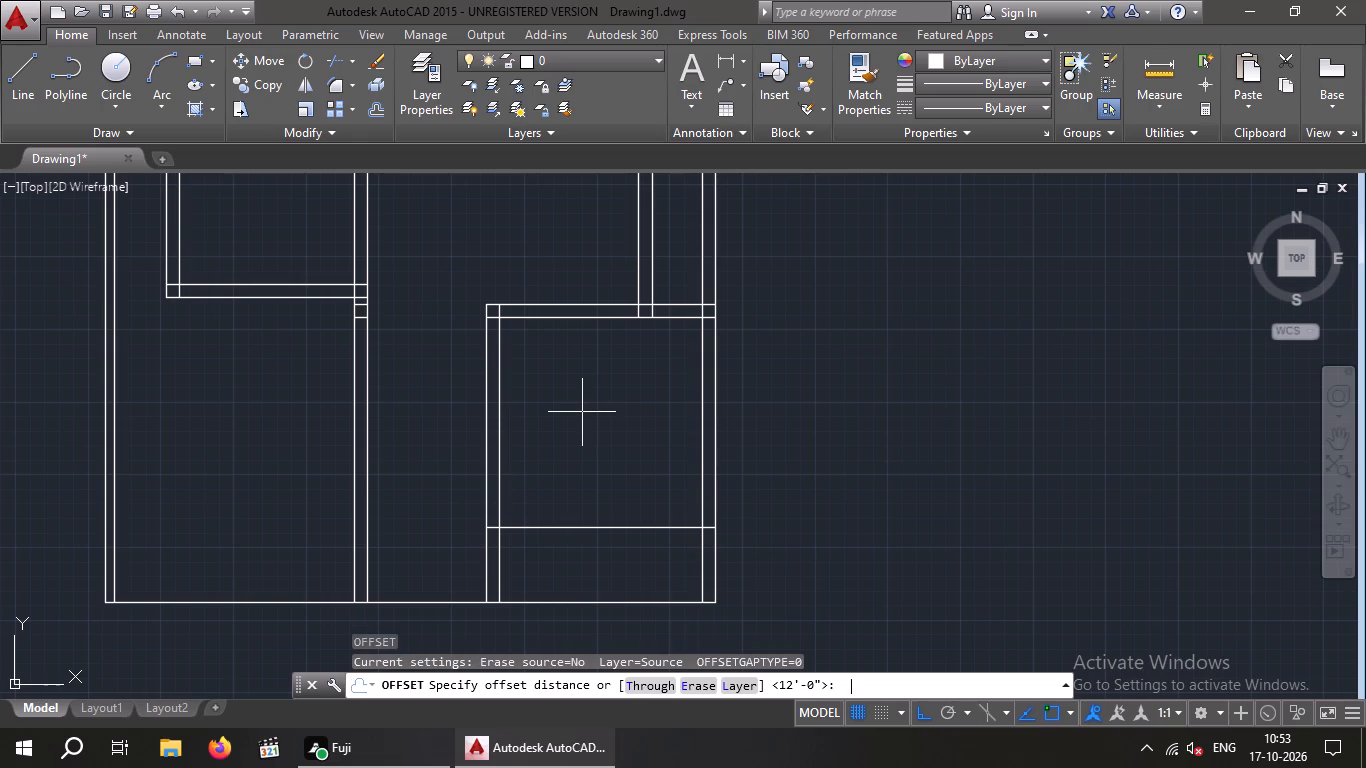
{"action": "key", "text": "9"}
{"action": "key", "text": "shift+quotedbl"}
{"action": "key", "text": "Return"}
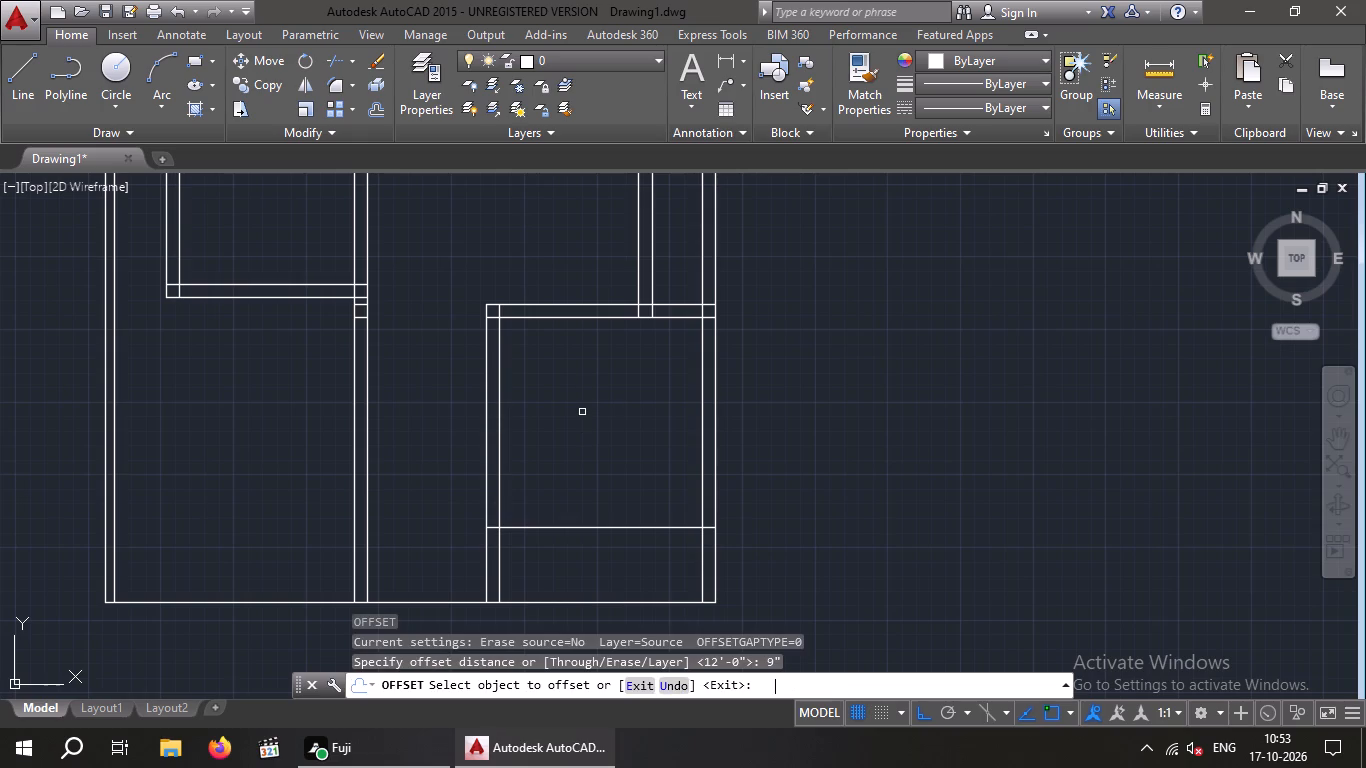
{"action": "left_click", "coordinate": [584, 529]}
{"action": "left_click", "coordinate": [588, 549]}
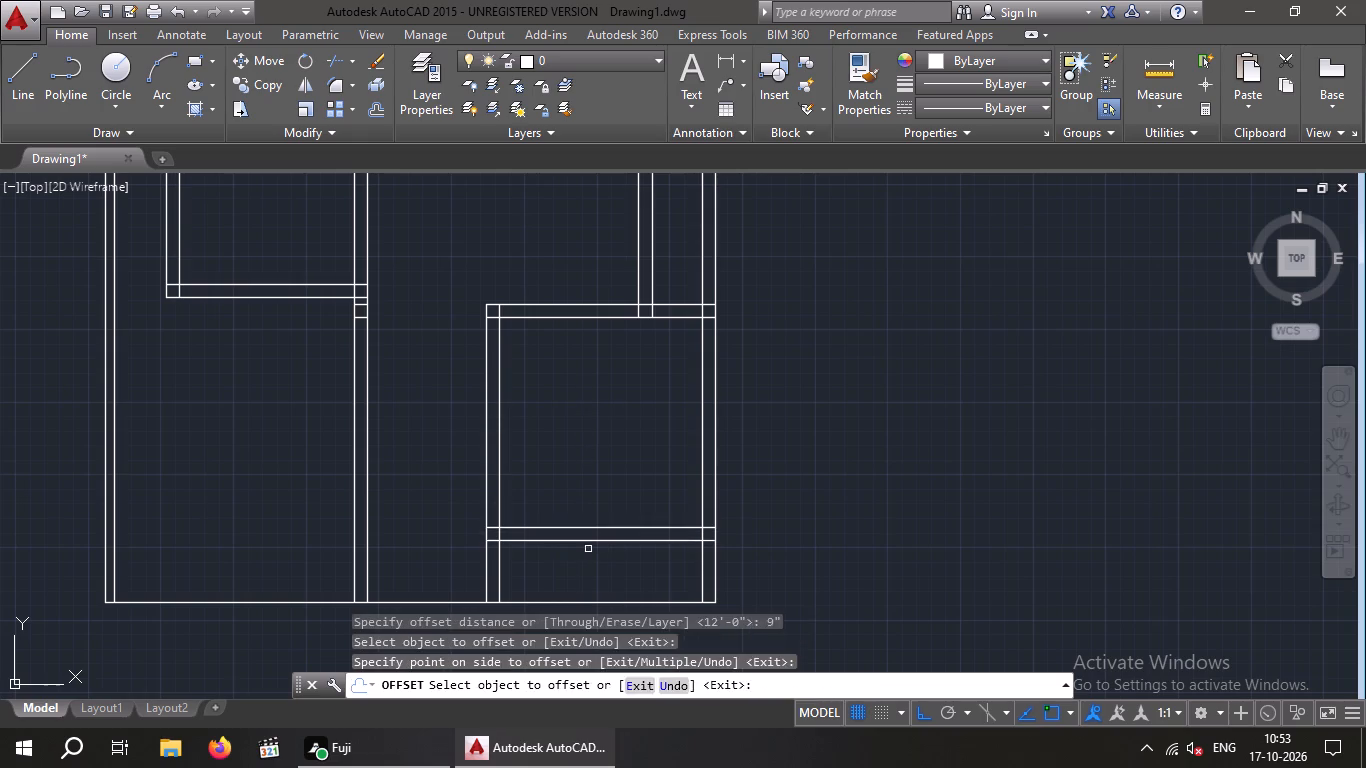
{"action": "key", "text": "Escape"}
{"action": "key", "text": "Escape"}
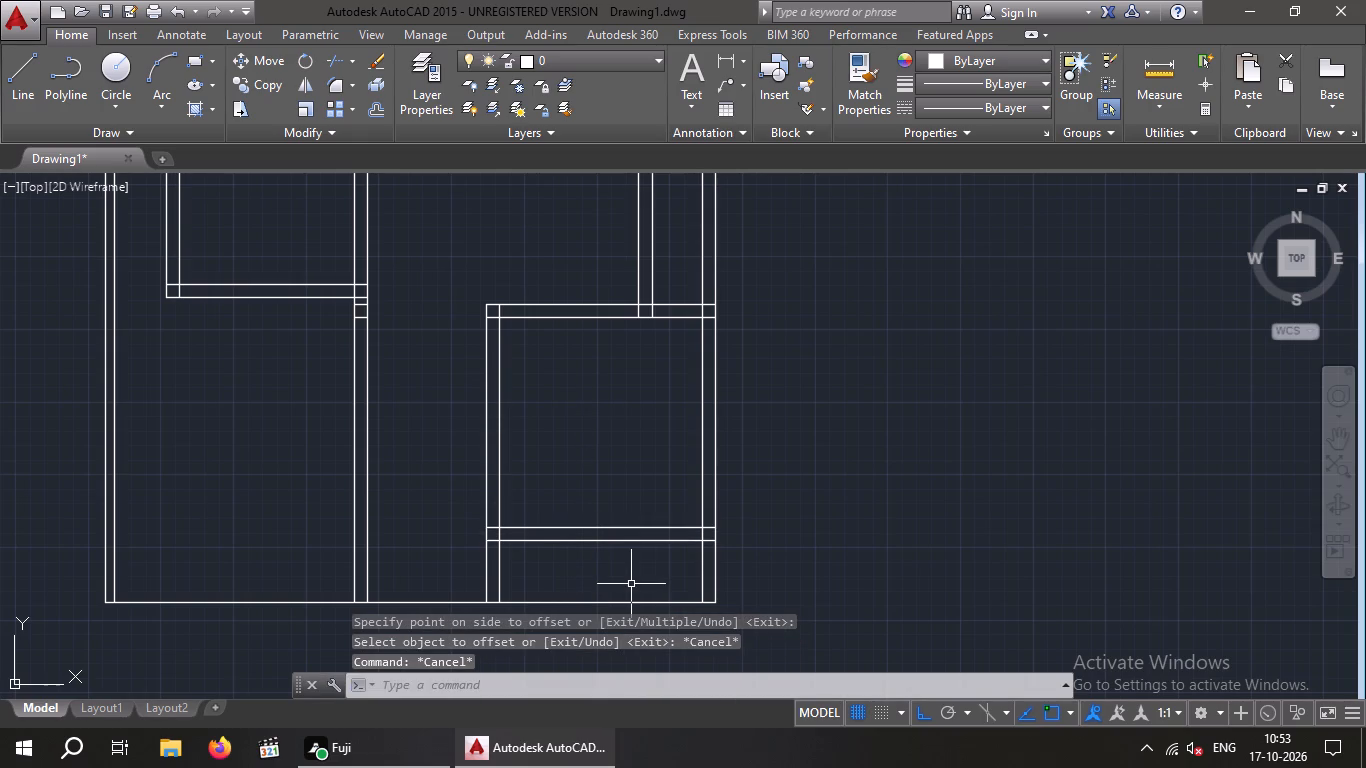
Offset the plan's bottom outer line 6" upward to form the bottom outer wall.
{"action": "key", "text": "o"}
{"action": "key", "text": "Return"}
{"action": "type", "text": "6\""}
{"action": "key", "text": "Return"}
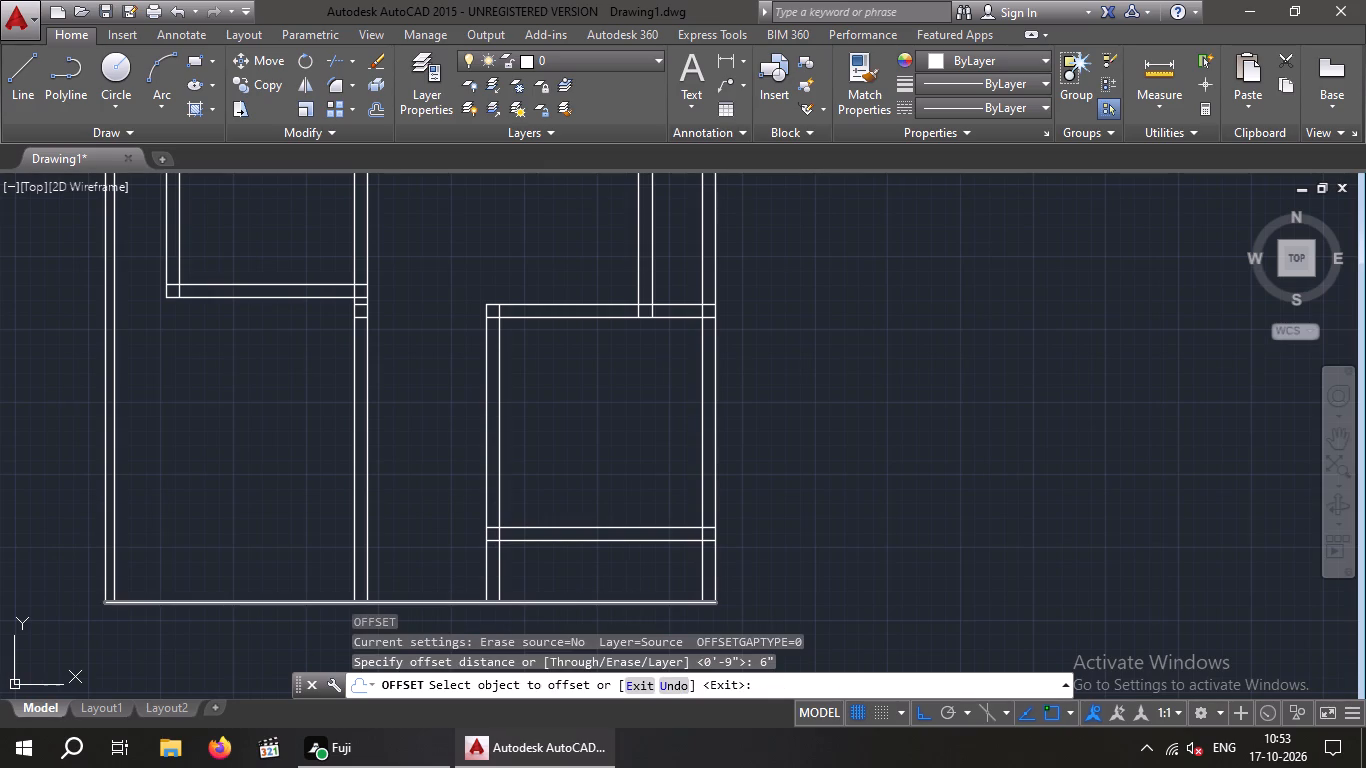
{"action": "left_click", "coordinate": [585, 605]}
{"action": "left_click", "coordinate": [591, 590]}
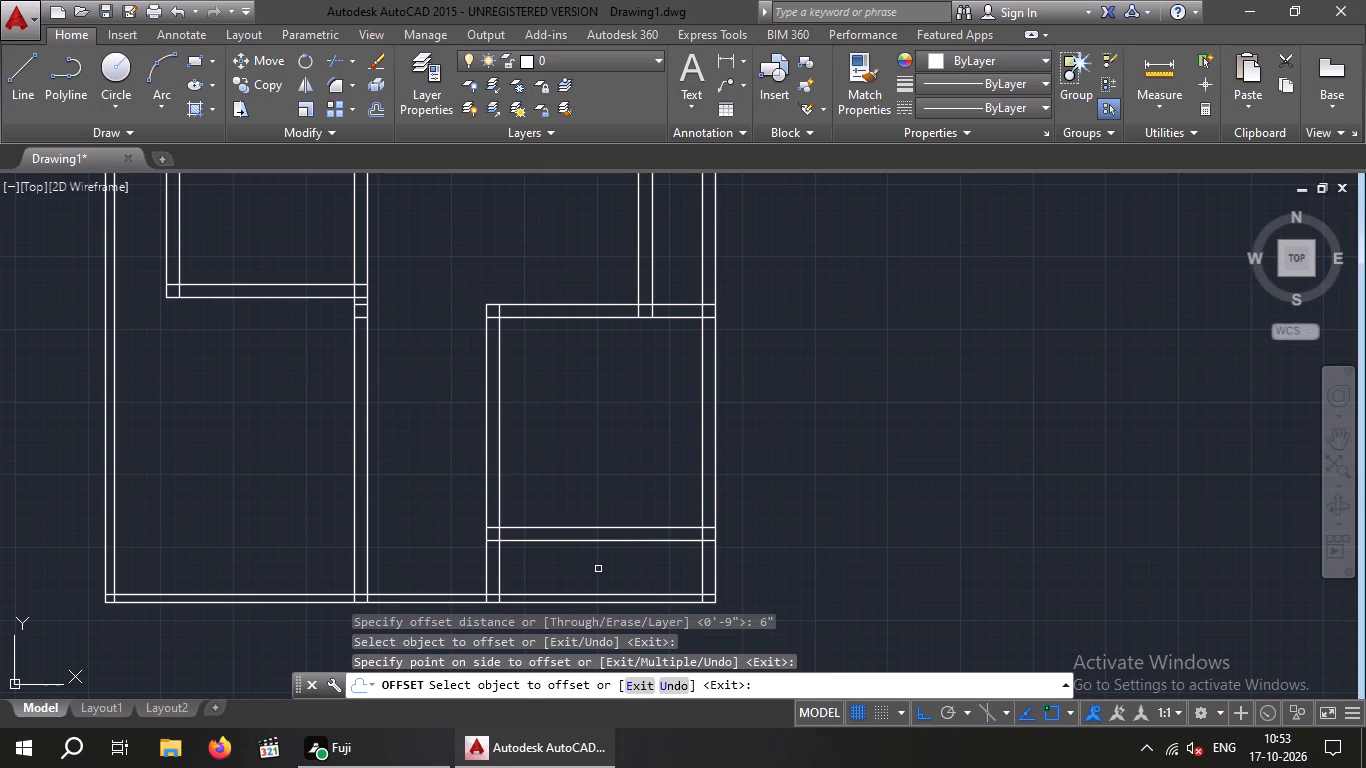
{"action": "key", "text": "Escape"}
{"action": "key", "text": "Escape"}
{"action": "key", "text": "Escape"}
Extend both lines of the lower-right room's bottom wall left to the central vertical wall.
{"action": "type", "text": "ex"}
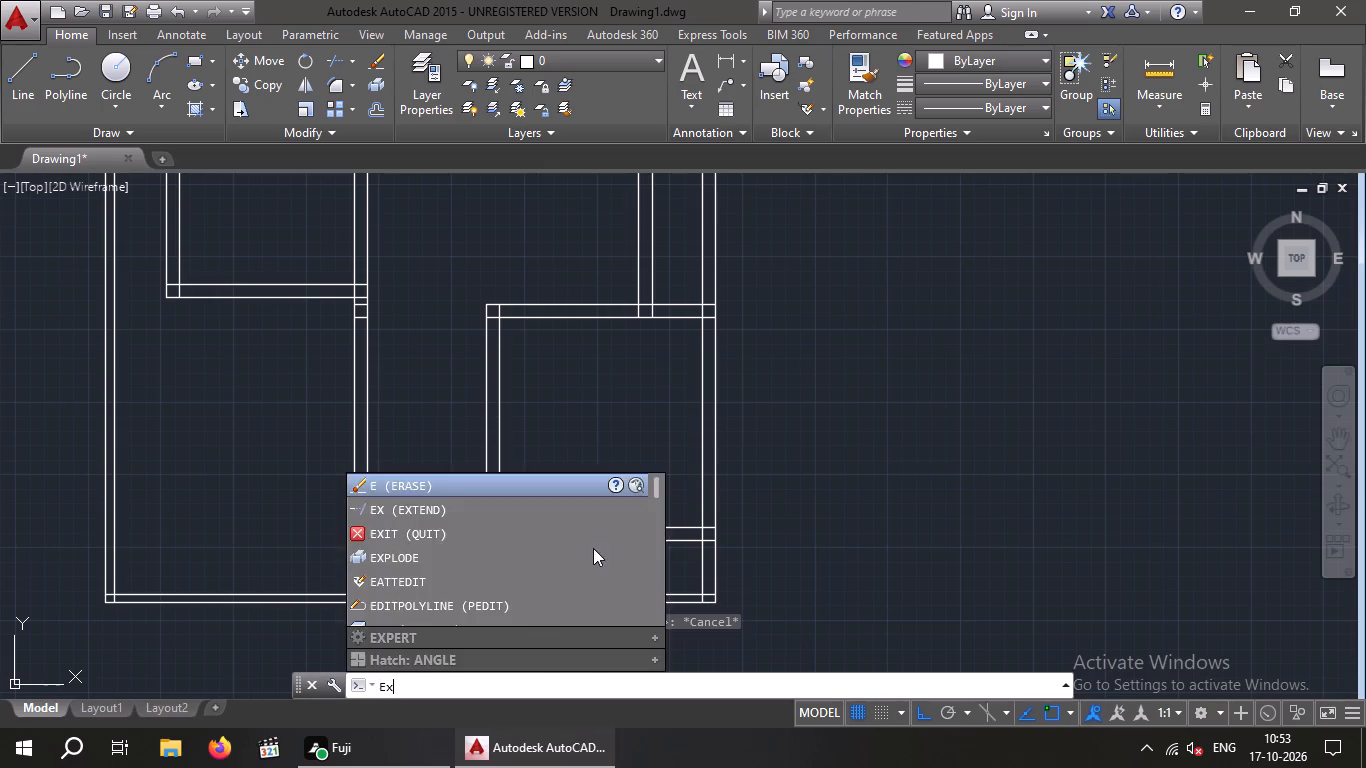
{"action": "key", "text": "space"}
{"action": "key", "text": "space"}
{"action": "left_click_drag", "start_coordinate": [610, 576], "coordinate": [578, 554]}
{"action": "left_click", "coordinate": [557, 451]}
{"action": "left_click_drag", "start_coordinate": [597, 580], "coordinate": [578, 545]}
{"action": "left_click", "coordinate": [562, 478]}
{"action": "left_click_drag", "start_coordinate": [561, 565], "coordinate": [512, 542]}
{"action": "left_click", "coordinate": [499, 507]}
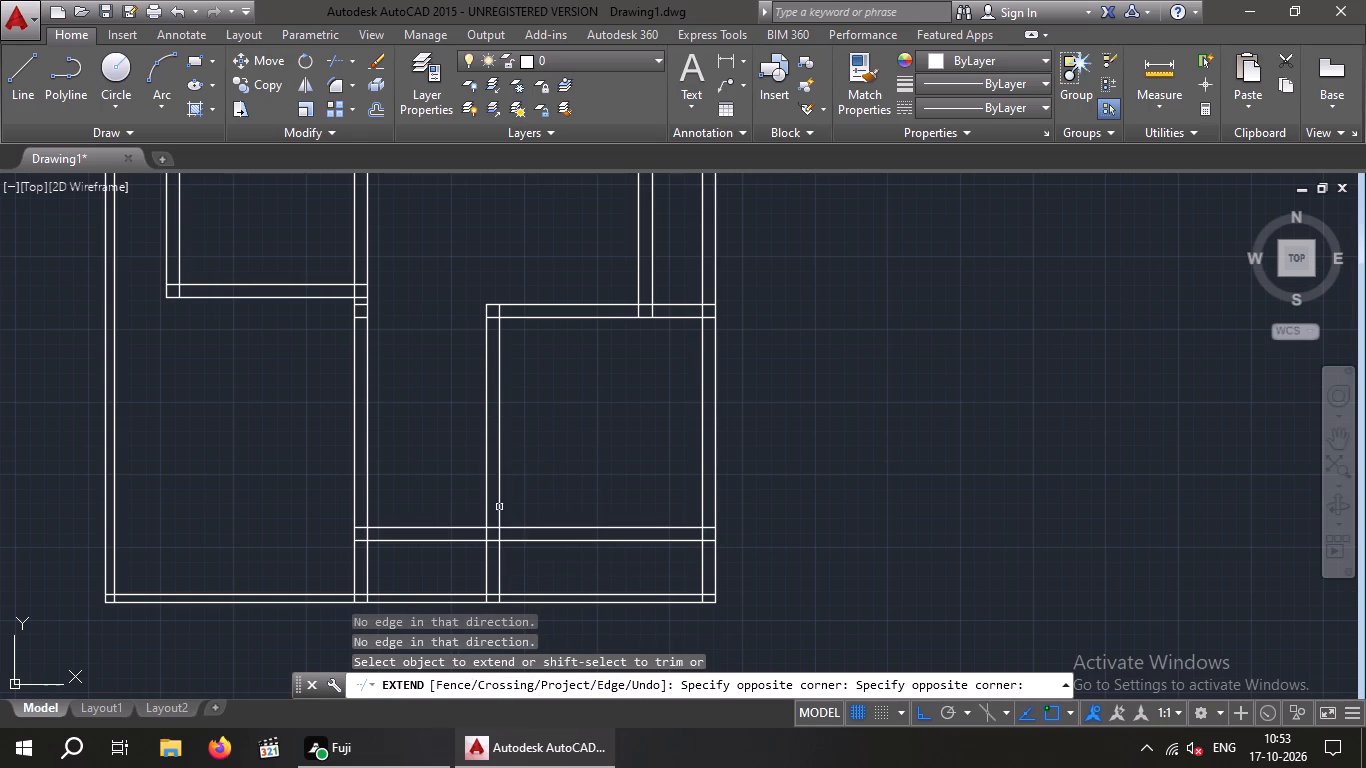
{"action": "key", "text": "Escape"}
{"action": "key", "text": "Escape"}
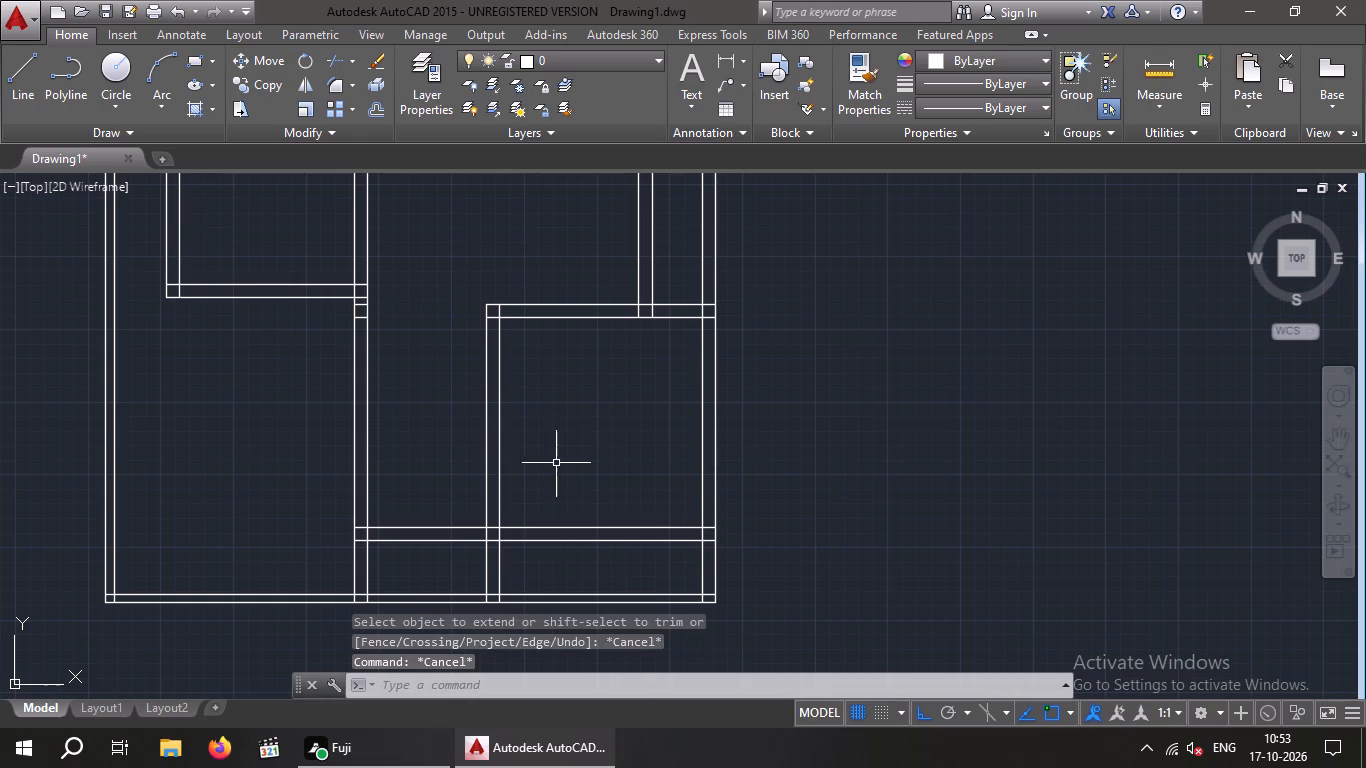
{"action": "key", "text": "Escape"}
{"action": "key", "text": "Escape"}
Trim the overlapping inner lines at the plan's bottom-right outer corner to form a clean corner.
{"action": "type", "text": "tr"}
{"action": "key", "text": "space"}
{"action": "key", "text": "space"}
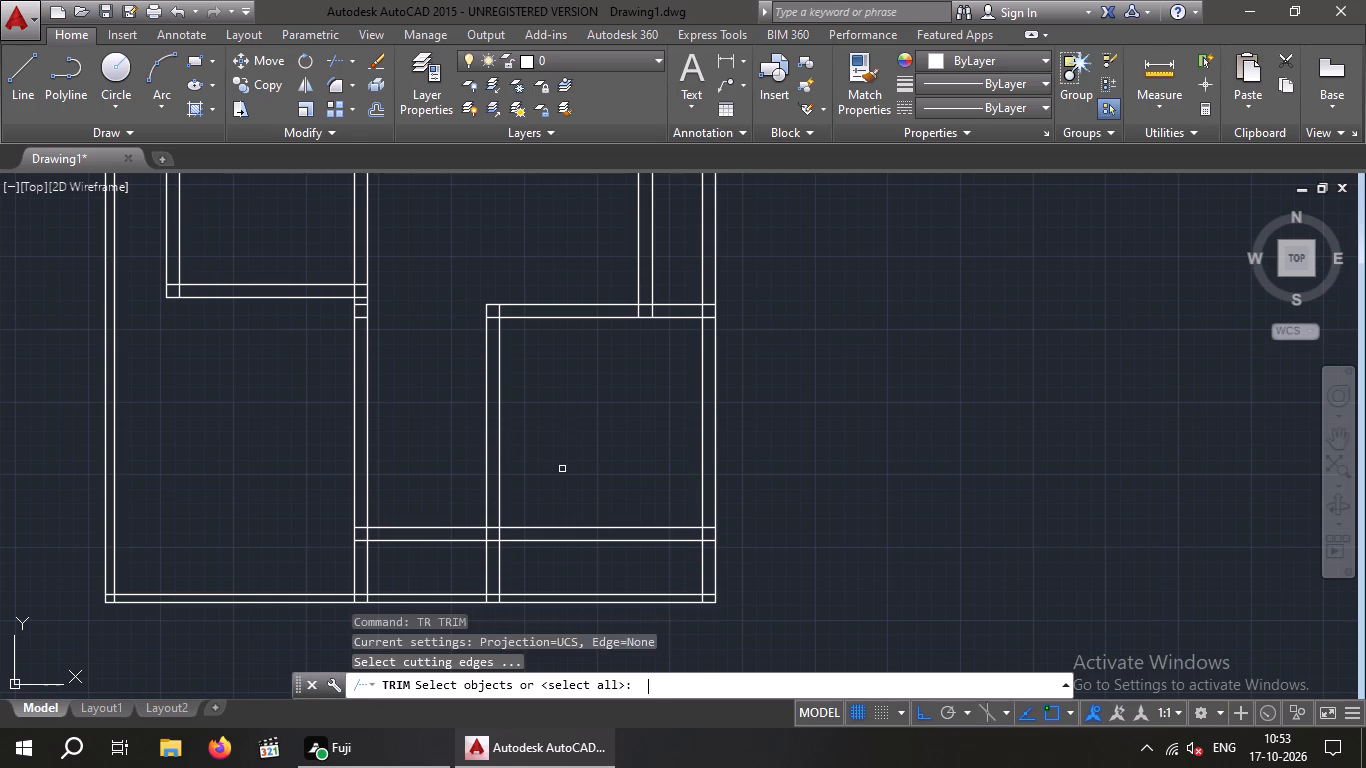
{"action": "middle_click_drag", "start_coordinate": [531, 579], "coordinate": [653, 478]}
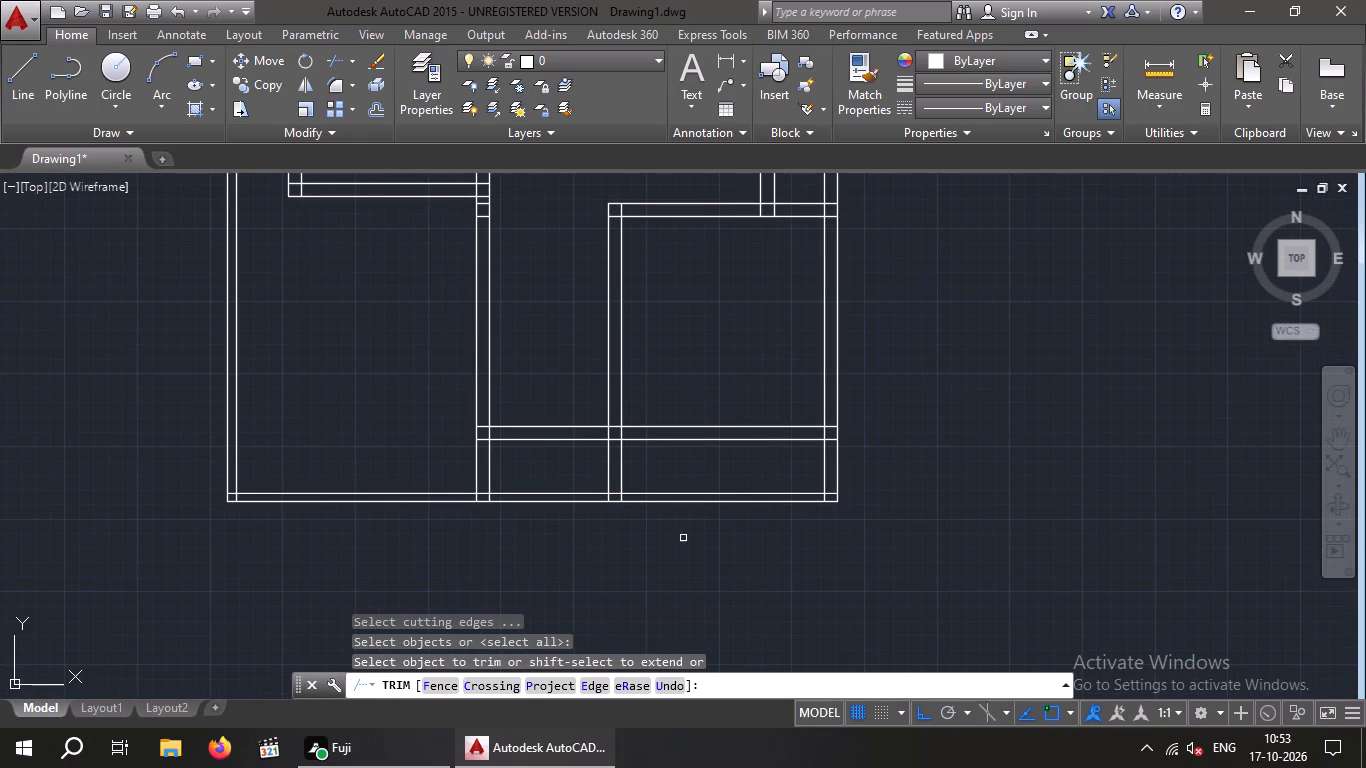
{"action": "scroll", "coordinate": [829, 499], "scroll_direction": "up", "scroll_amount": 3}
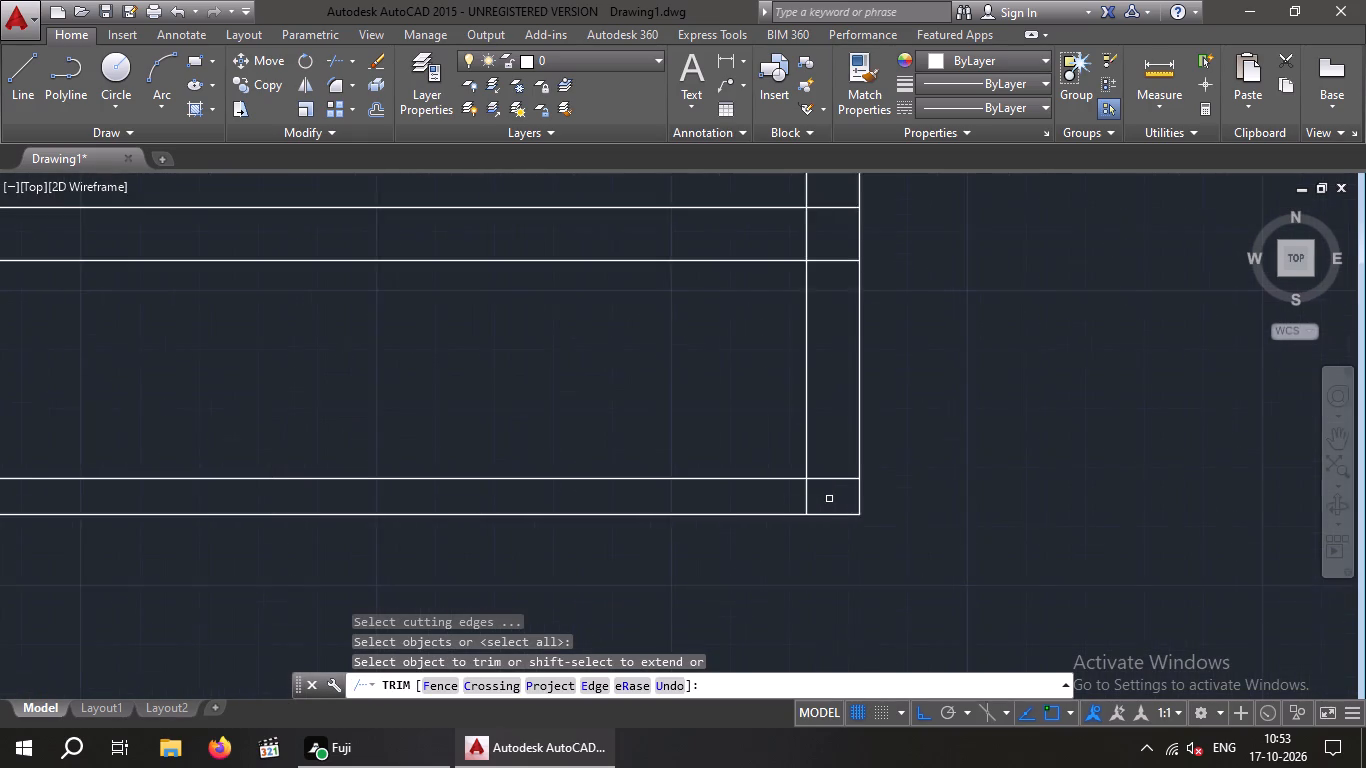
{"action": "scroll", "coordinate": [829, 499], "scroll_direction": "up", "scroll_amount": 4}
{"action": "left_click_drag", "start_coordinate": [848, 412], "coordinate": [814, 358]}
{"action": "left_click", "coordinate": [794, 282]}
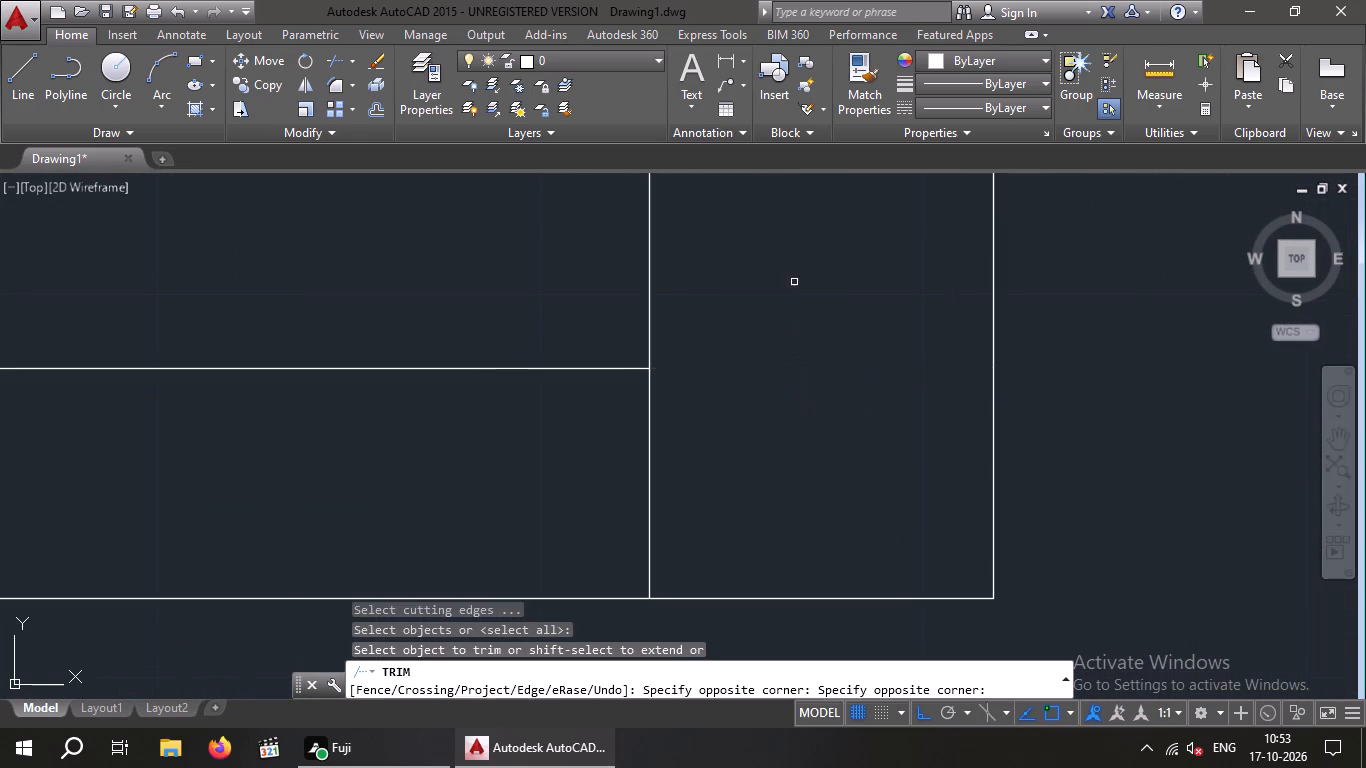
{"action": "left_click_drag", "start_coordinate": [832, 437], "coordinate": [567, 517]}
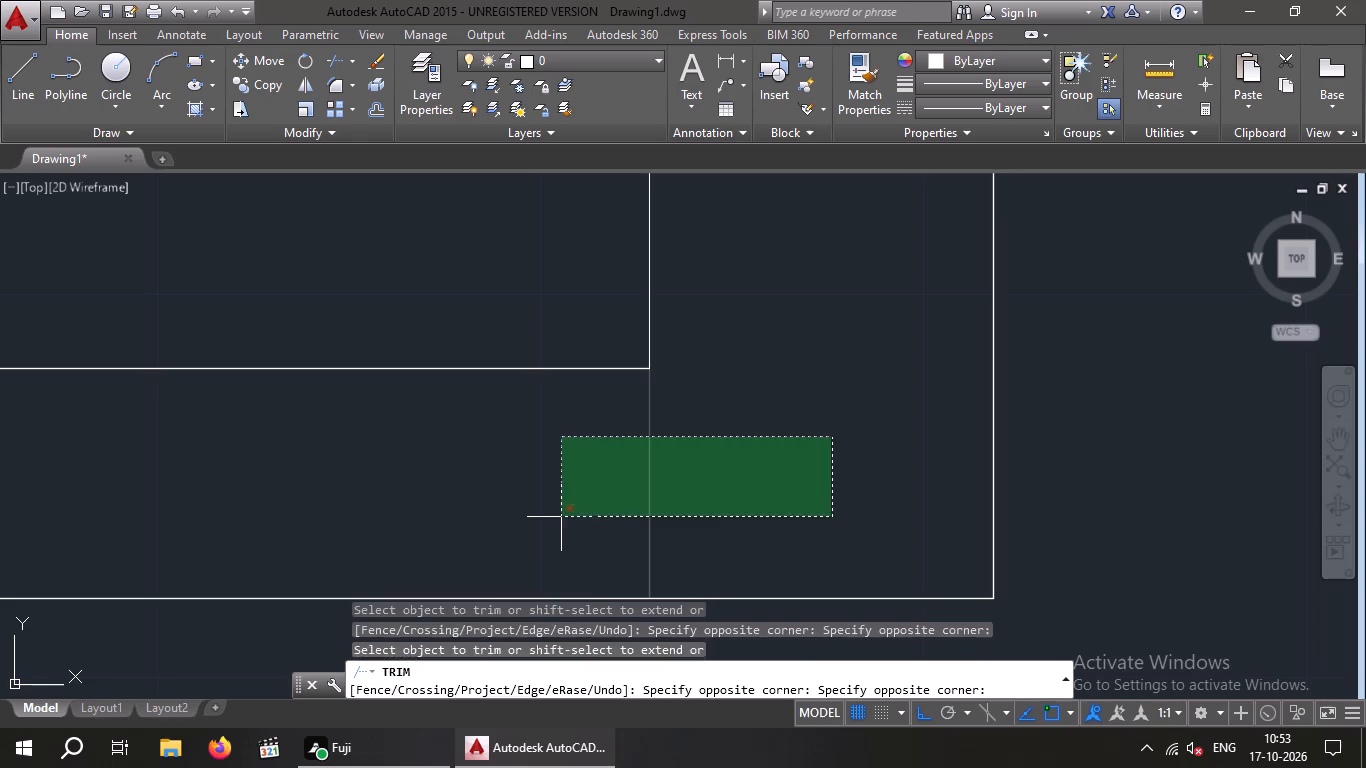
{"action": "left_click", "coordinate": [558, 517]}
Trim the lower-right room's left wall below its bottom wall, plus the outer wall's inner line between that wall's two lines.
{"action": "scroll", "coordinate": [648, 482], "scroll_direction": "down", "scroll_amount": 5}
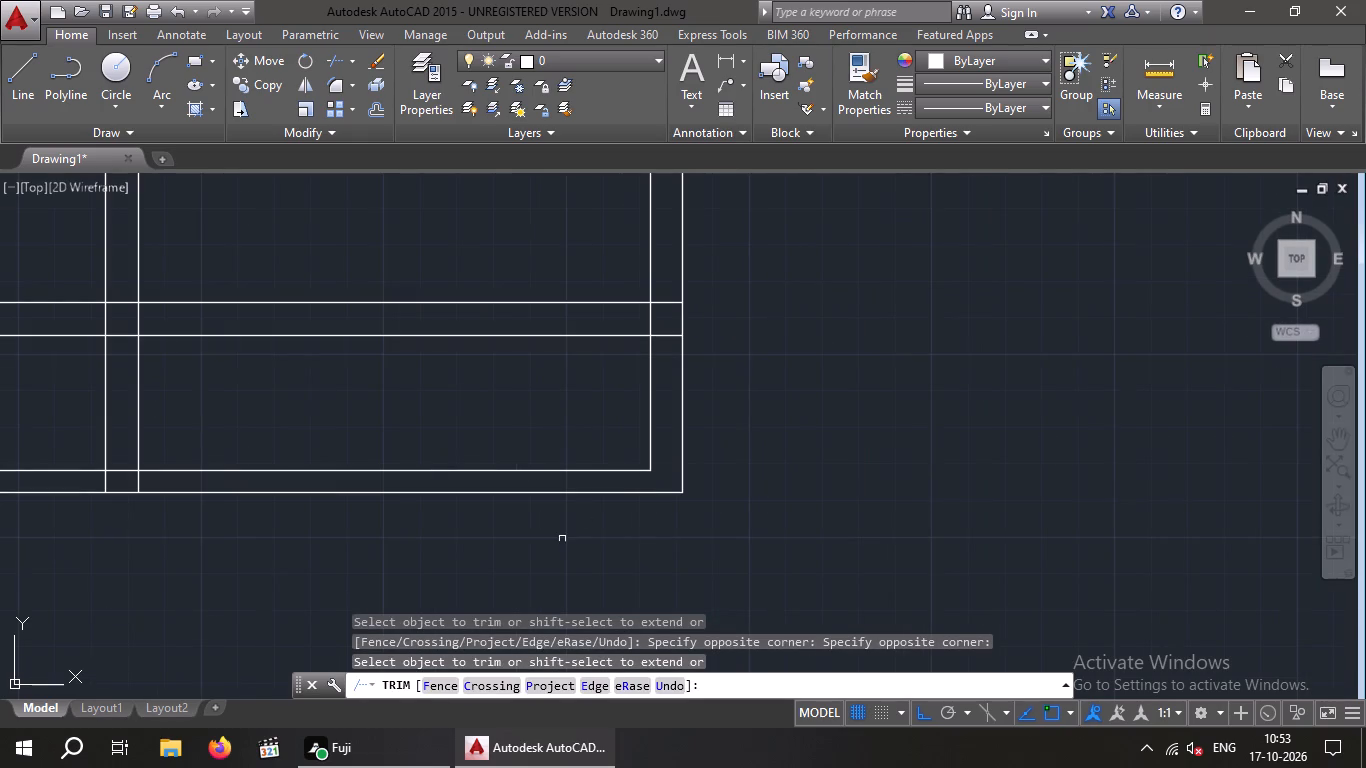
{"action": "middle_click_drag", "start_coordinate": [561, 539], "coordinate": [912, 519]}
{"action": "middle_click_drag", "start_coordinate": [441, 460], "coordinate": [549, 478]}
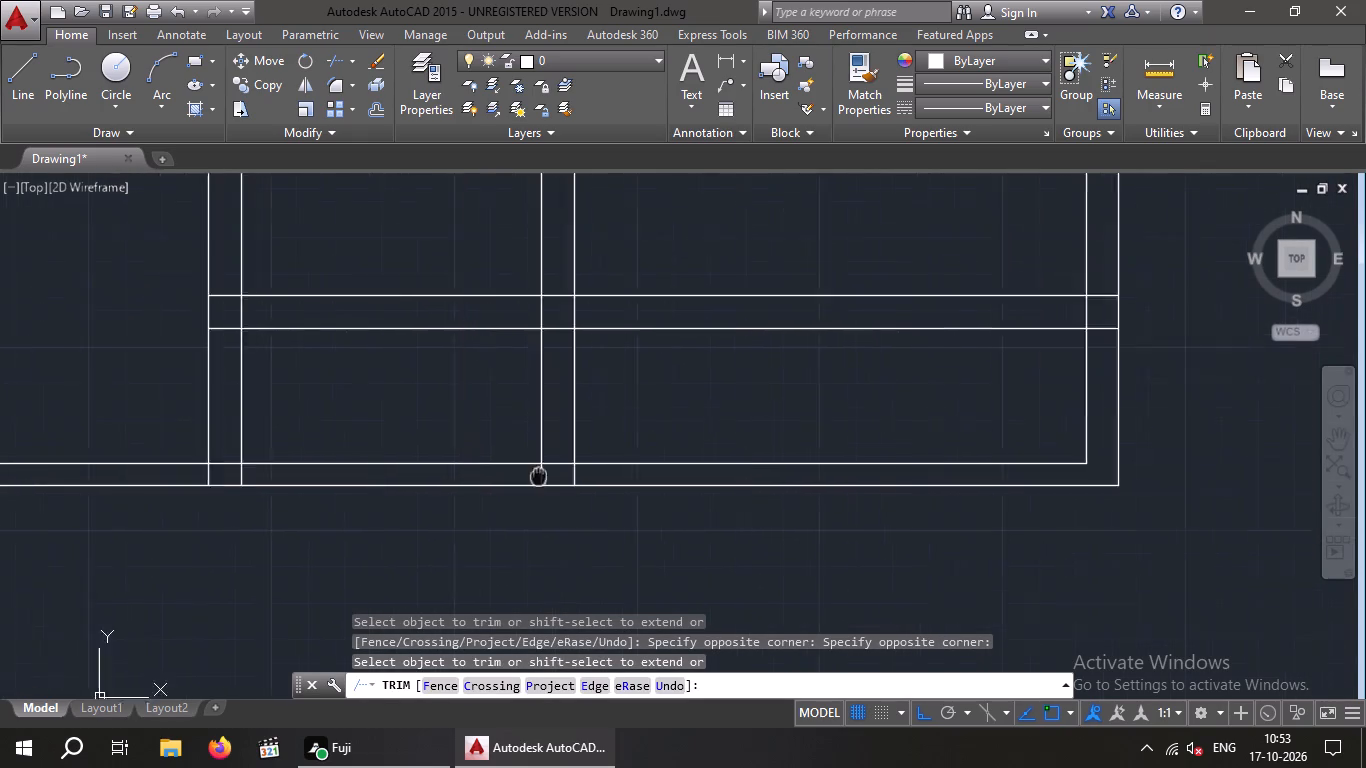
{"action": "middle_click_drag", "start_coordinate": [549, 478], "coordinate": [587, 485]}
{"action": "scroll", "coordinate": [603, 483], "scroll_direction": "up", "scroll_amount": 3}
{"action": "left_click_drag", "start_coordinate": [795, 494], "coordinate": [647, 523]}
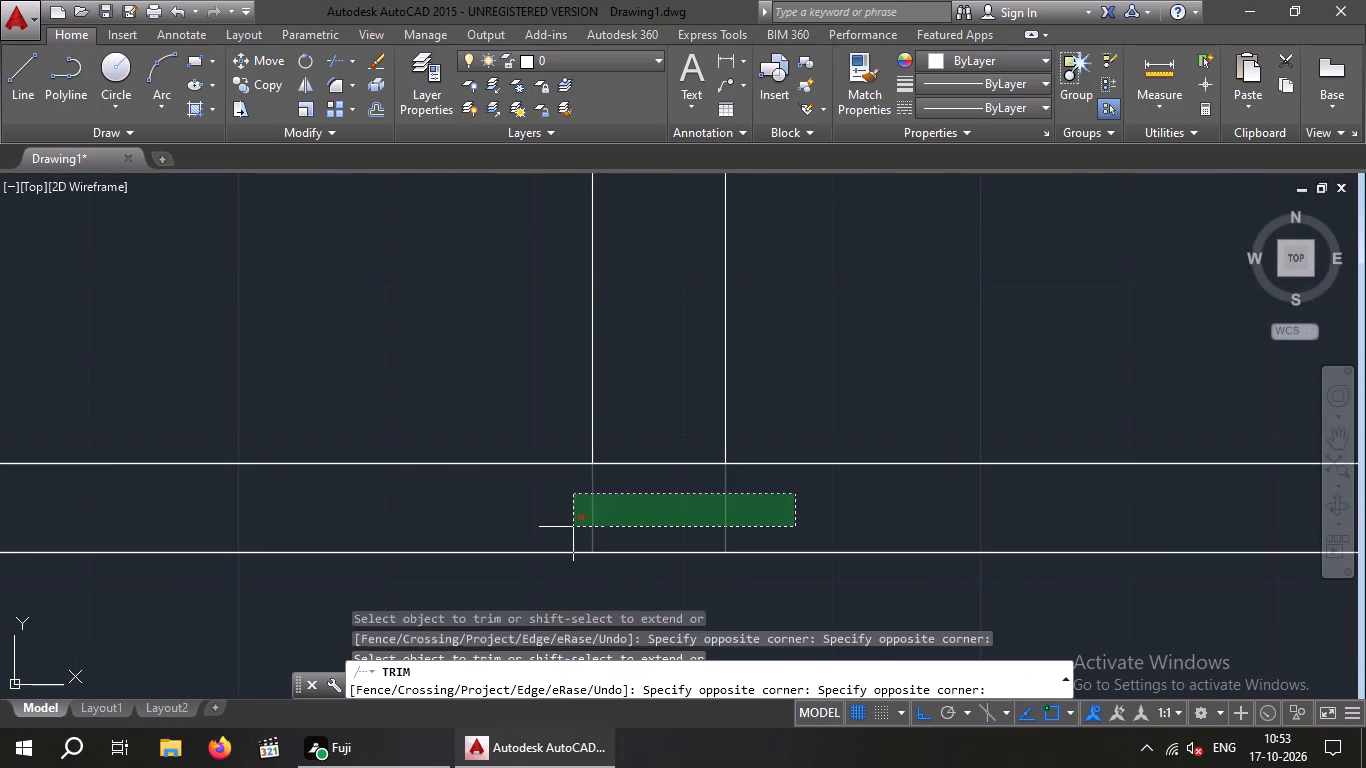
{"action": "left_click", "coordinate": [551, 527]}
{"action": "left_click_drag", "start_coordinate": [654, 540], "coordinate": [655, 504]}
{"action": "left_click", "coordinate": [657, 406]}
{"action": "scroll", "coordinate": [657, 406], "scroll_direction": "down", "scroll_amount": 4}
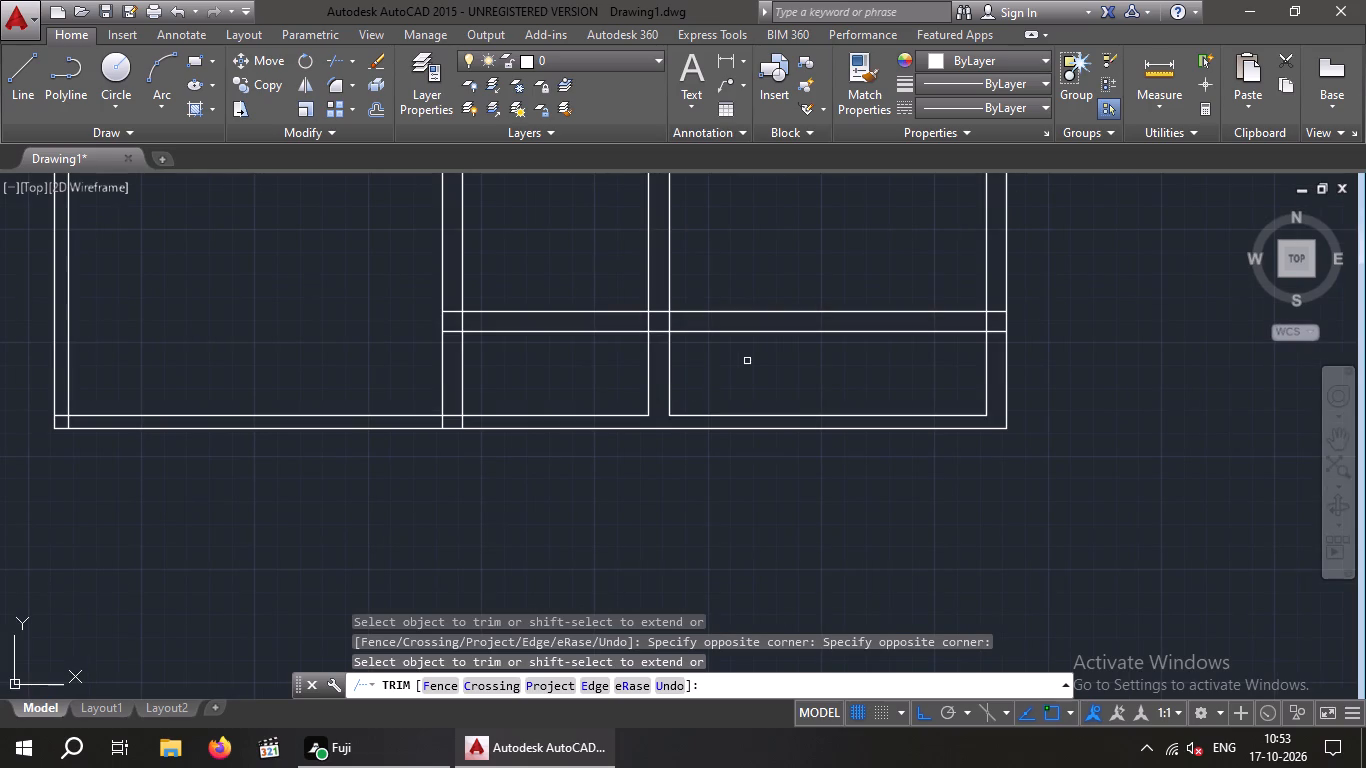
{"action": "left_click_drag", "start_coordinate": [749, 356], "coordinate": [577, 385]}
{"action": "left_click", "coordinate": [564, 385]}
{"action": "key", "text": "Escape"}
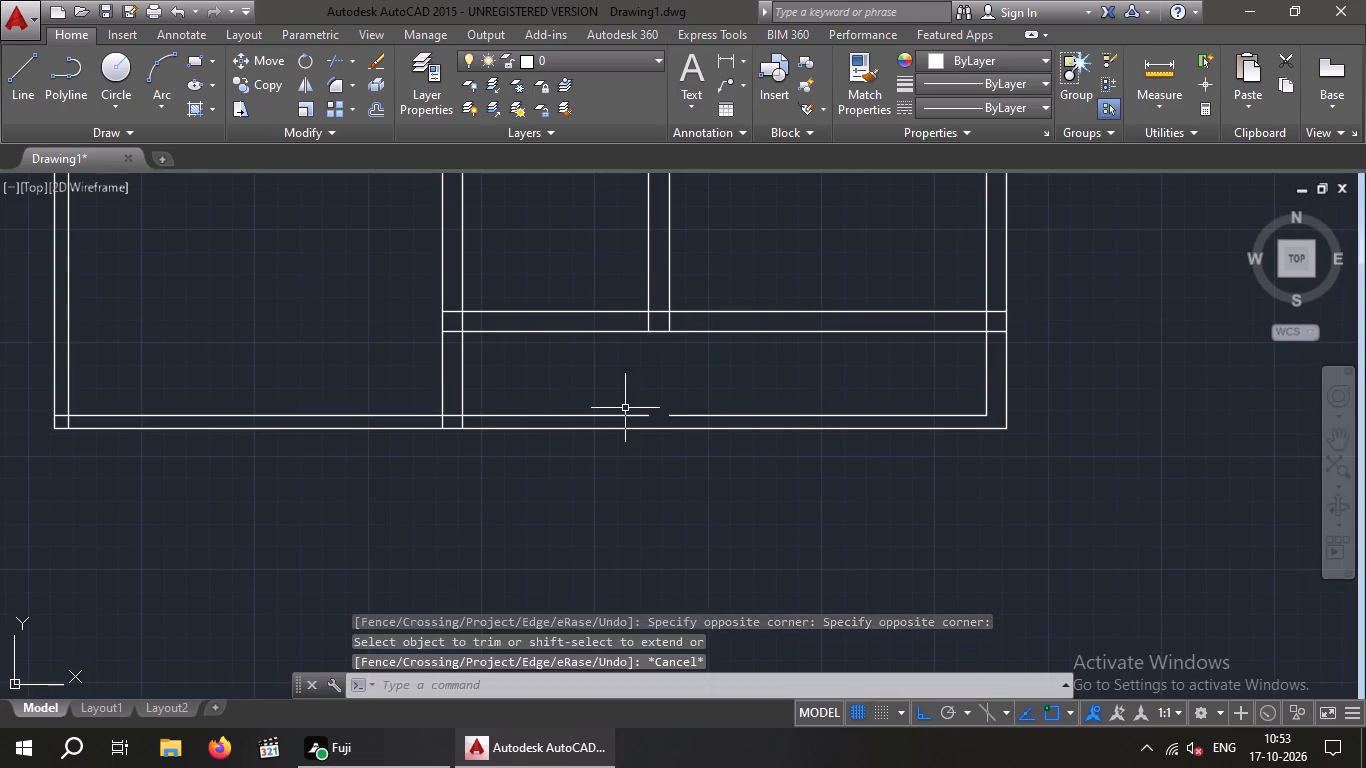
Extend the bottom outer wall's inner line across the gap below the lower-right room's left wall.
{"action": "key", "text": "Escape"}
{"action": "type", "text": "exx"}
{"action": "key", "text": "Escape"}
{"action": "key", "text": "Escape"}
{"action": "key", "text": "Escape"}
{"action": "type", "text": "ex"}
{"action": "key", "text": "space"}
{"action": "key", "text": "space"}
{"action": "left_click", "coordinate": [610, 411]}
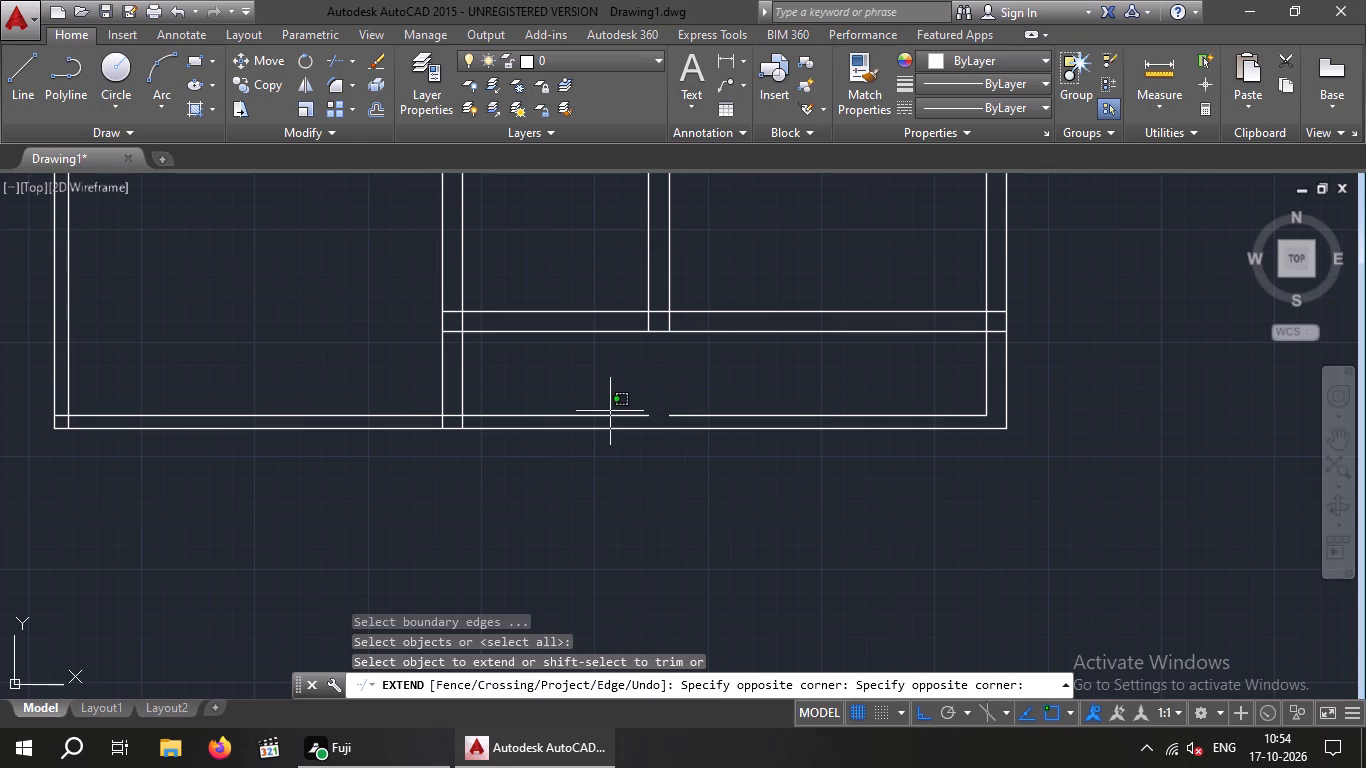
{"action": "left_click", "coordinate": [610, 422]}
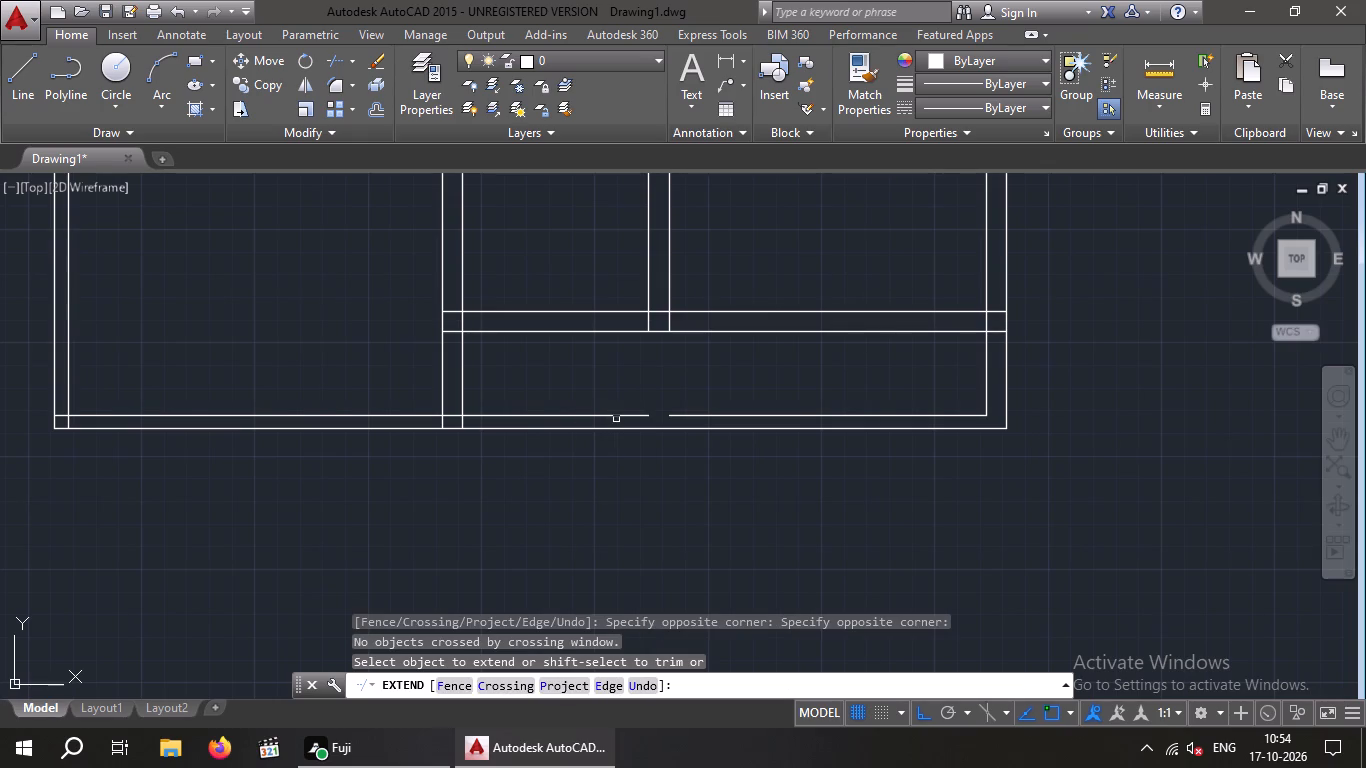
{"action": "left_click", "coordinate": [619, 415]}
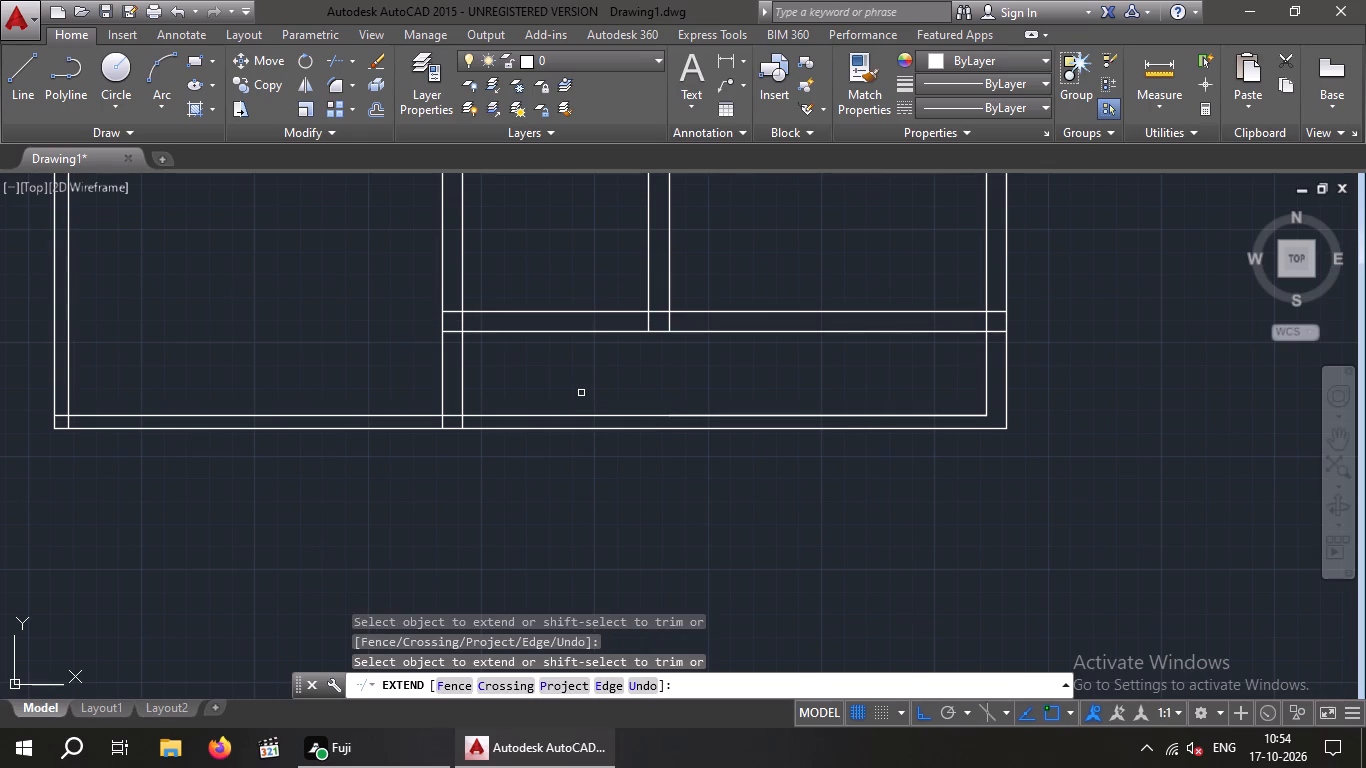
{"action": "key", "text": "Escape"}
{"action": "key", "text": "Escape"}
Trim both lines of the central vertical wall between the lower-right horizontal wall and the bottom outer wall.
{"action": "type", "text": "tr"}
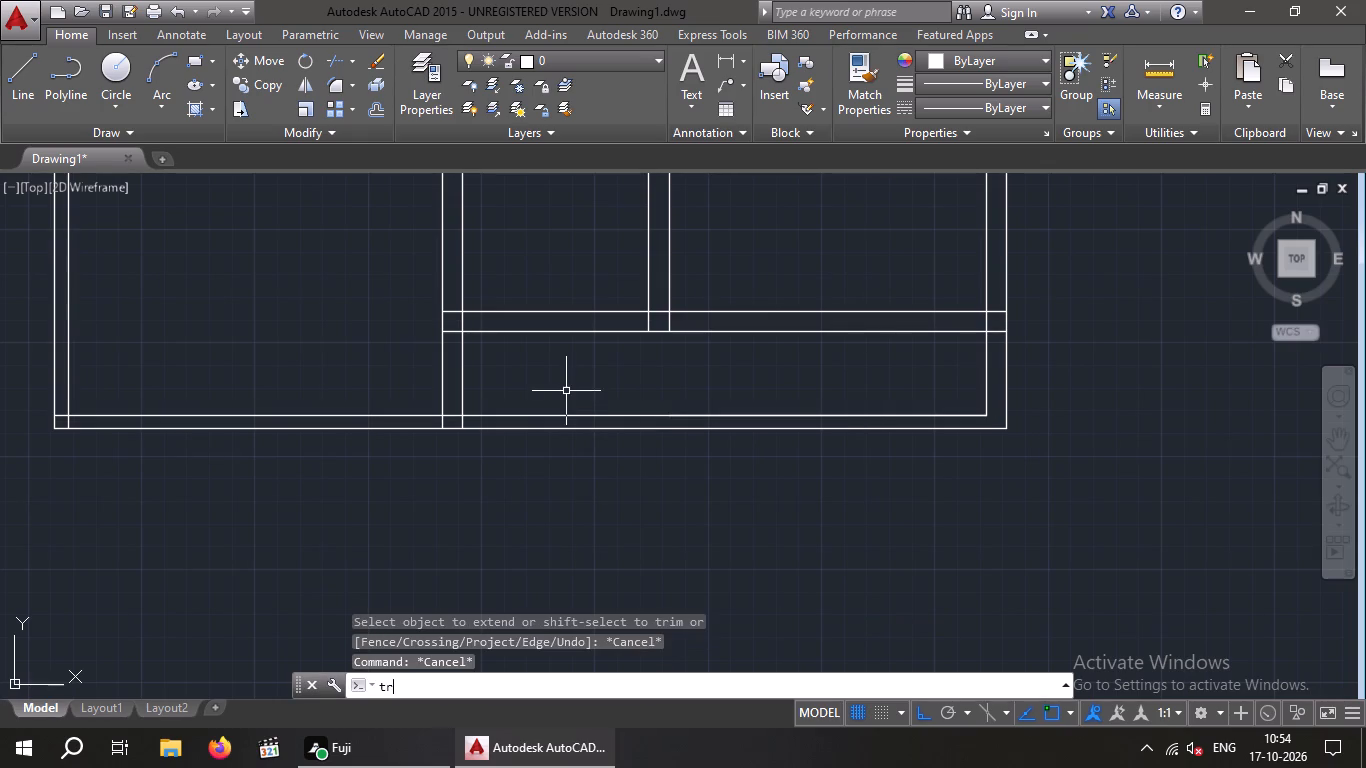
{"action": "key", "text": "space"}
{"action": "key", "text": "space"}
{"action": "left_click_drag", "start_coordinate": [564, 387], "coordinate": [407, 389]}
{"action": "left_click", "coordinate": [393, 382]}
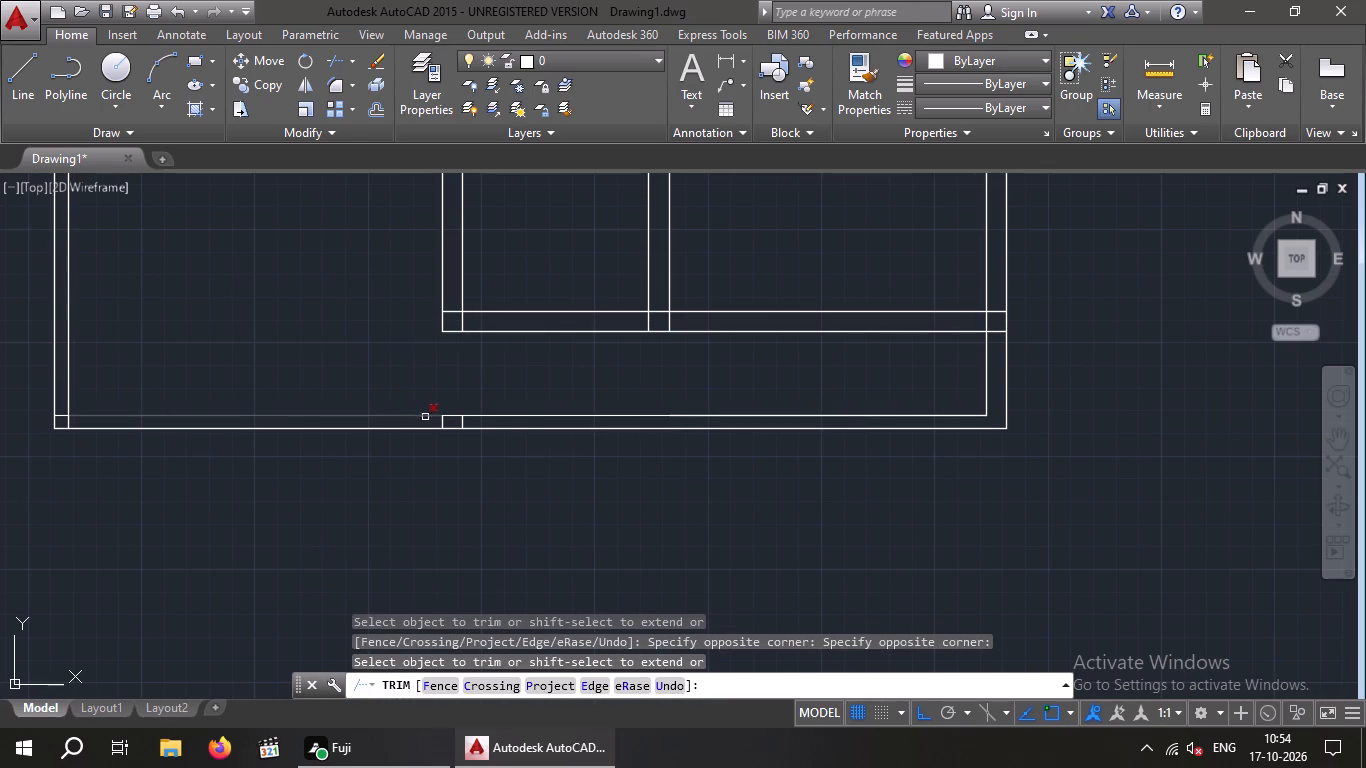
{"action": "key", "text": "Escape"}
{"action": "key", "text": "Escape"}
Delete the two leftover vertical stubs of the central wall inside the bottom outer wall.
{"action": "scroll", "coordinate": [482, 443], "scroll_direction": "up", "scroll_amount": 4}
{"action": "left_click_drag", "start_coordinate": [406, 314], "coordinate": [298, 315]}
{"action": "left_click", "coordinate": [168, 315]}
{"action": "key", "text": "Delete"}
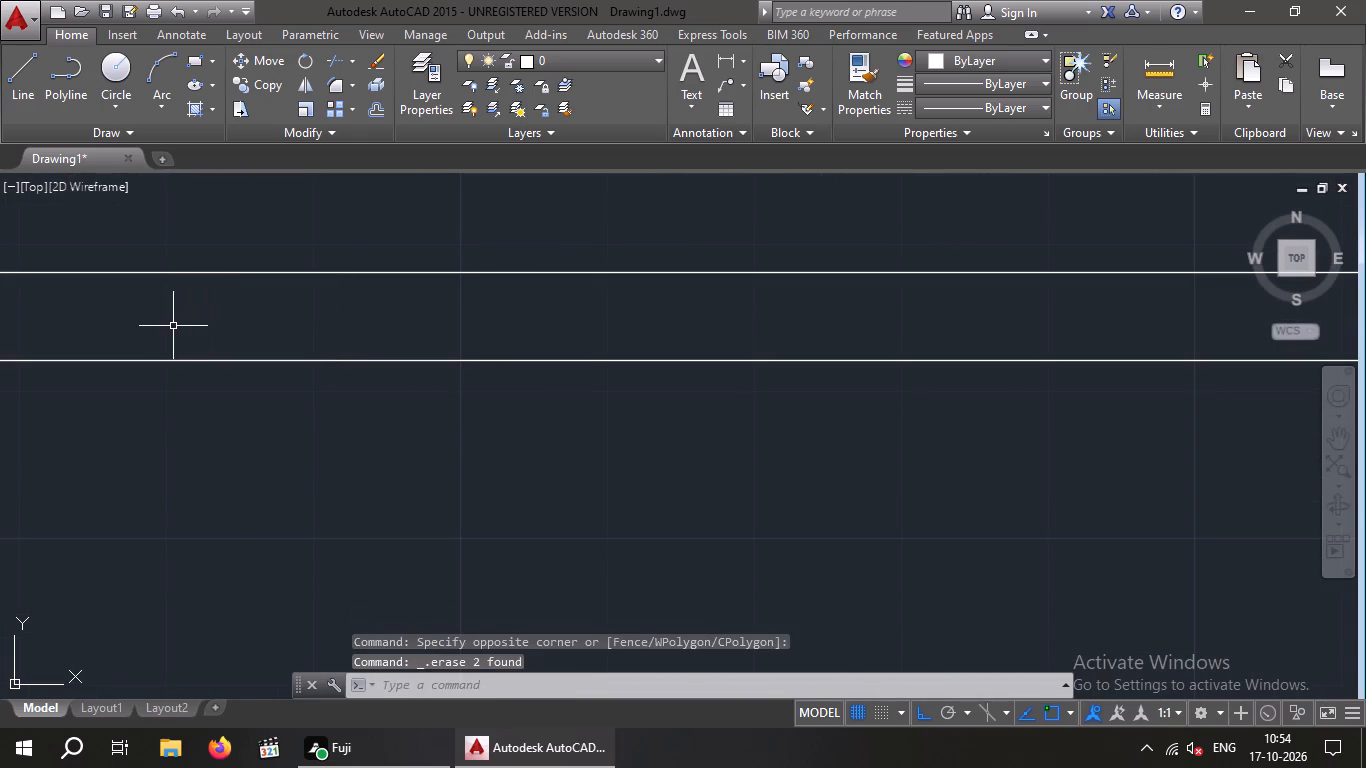
Trim the overlapping vertical and horizontal line stubs at the bottom corner where the central vertical wall meets the lower-right horizontal wall.
{"action": "scroll", "coordinate": [232, 309], "scroll_direction": "down", "scroll_amount": 8}
{"action": "middle_click_drag", "start_coordinate": [312, 417], "coordinate": [316, 441]}
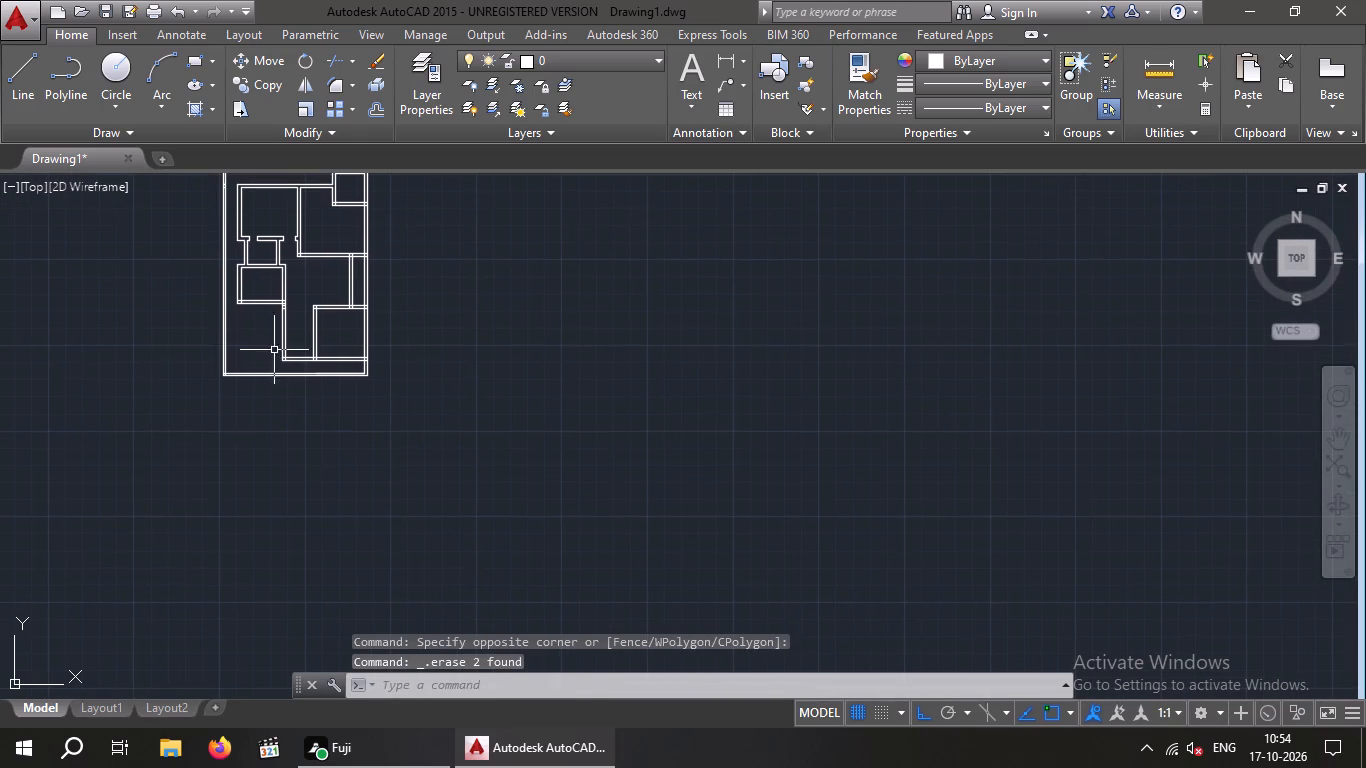
{"action": "scroll", "coordinate": [286, 350], "scroll_direction": "up", "scroll_amount": 5}
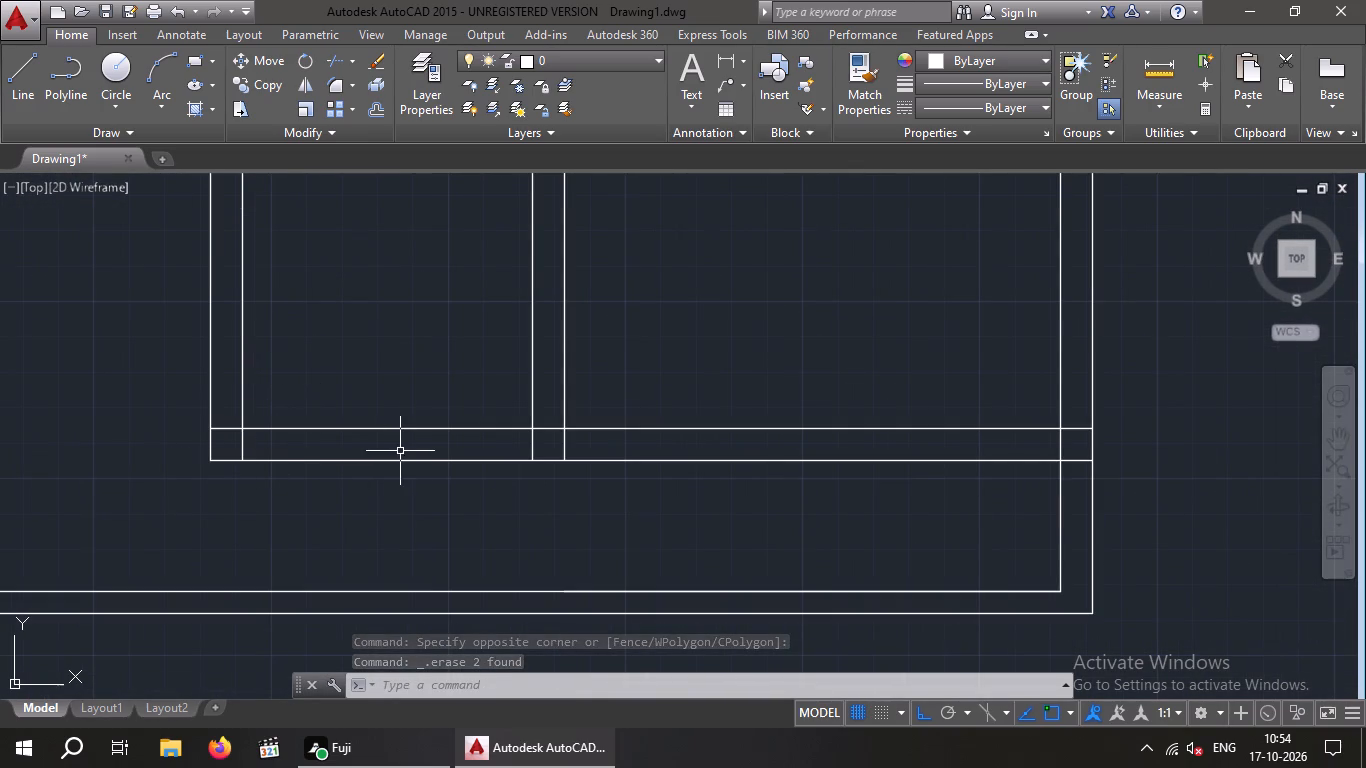
{"action": "middle_click_drag", "start_coordinate": [281, 442], "coordinate": [167, 447]}
{"action": "scroll", "coordinate": [166, 447], "scroll_direction": "down", "scroll_amount": 1}
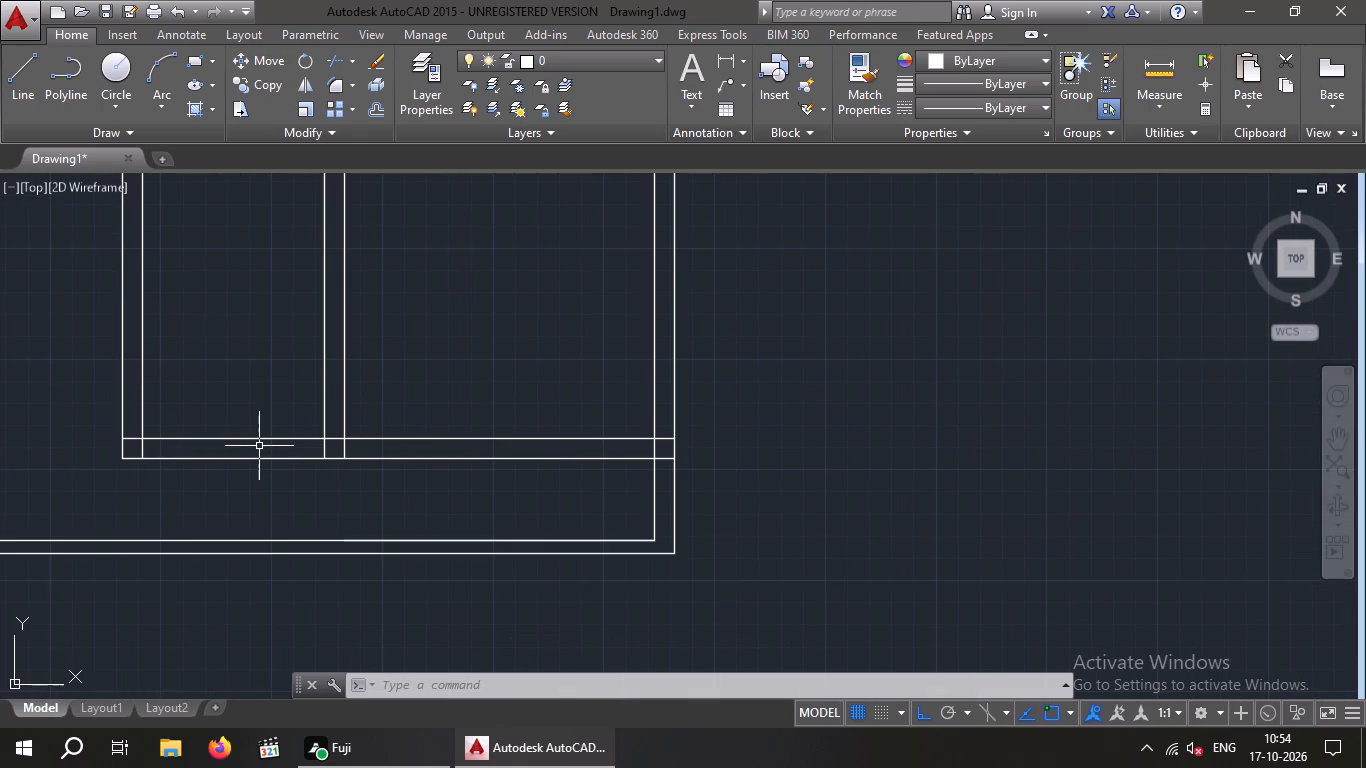
{"action": "key", "text": "Escape"}
{"action": "type", "text": "tr"}
{"action": "key", "text": "space"}
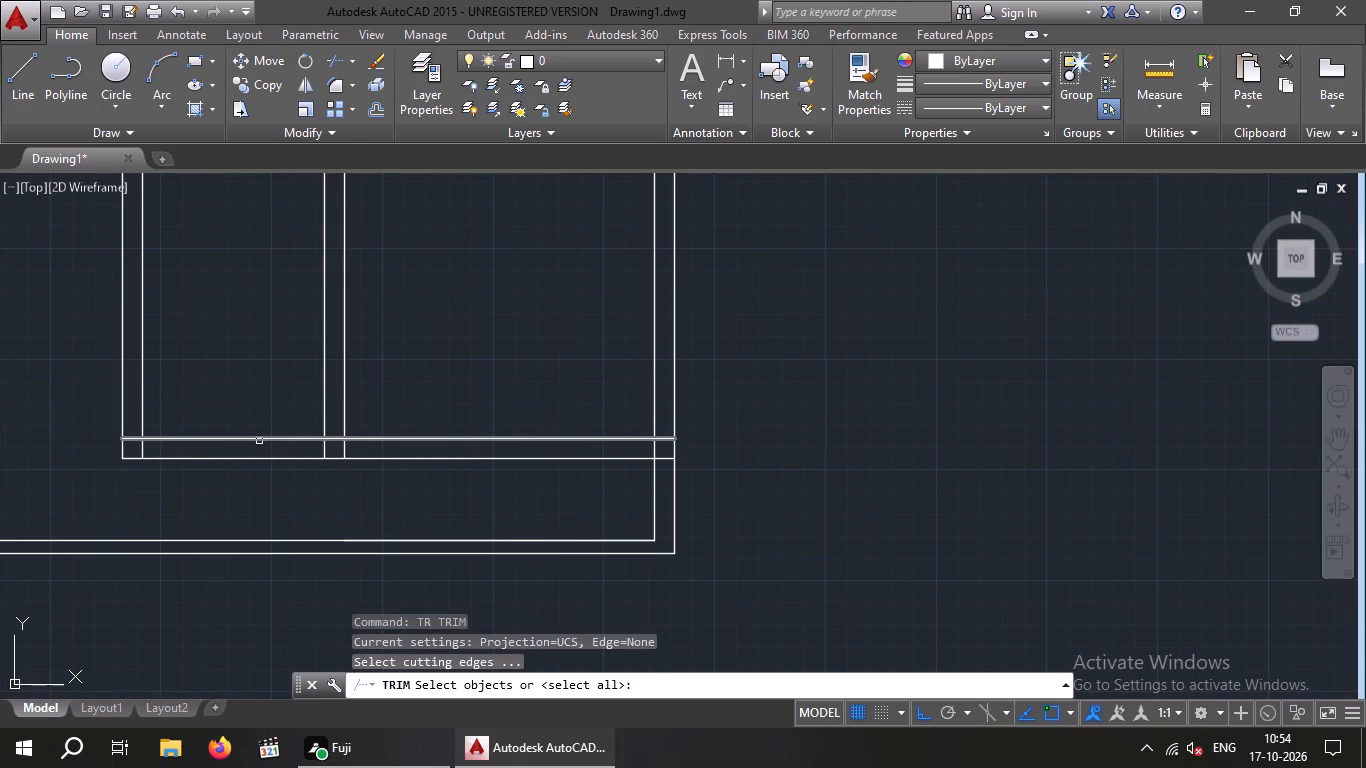
{"action": "key", "text": "space"}
{"action": "scroll", "coordinate": [139, 452], "scroll_direction": "up", "scroll_amount": 3}
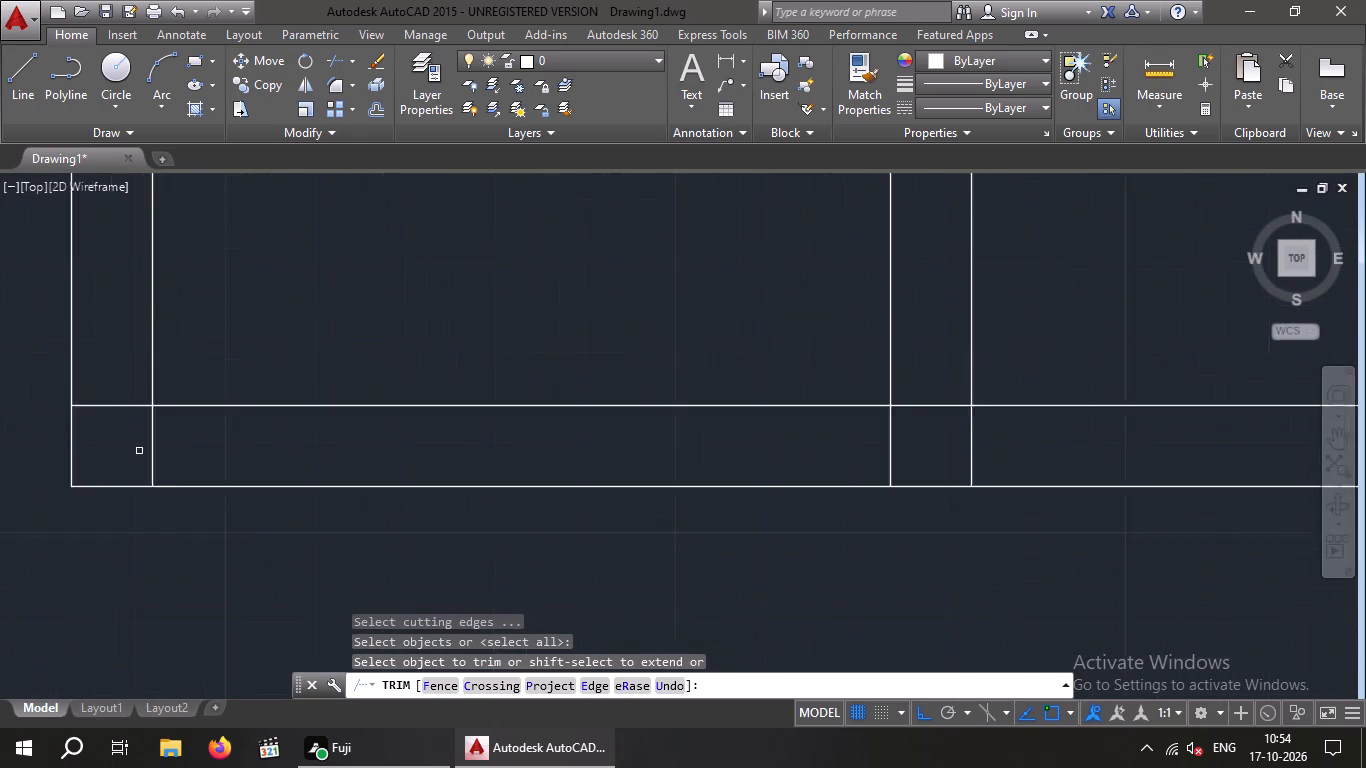
{"action": "scroll", "coordinate": [139, 451], "scroll_direction": "up", "scroll_amount": 3}
{"action": "left_click_drag", "start_coordinate": [271, 412], "coordinate": [143, 530]}
{"action": "left_click", "coordinate": [139, 522]}
{"action": "scroll", "coordinate": [172, 489], "scroll_direction": "down", "scroll_amount": 3}
{"action": "left_click_drag", "start_coordinate": [156, 480], "coordinate": [155, 480]}
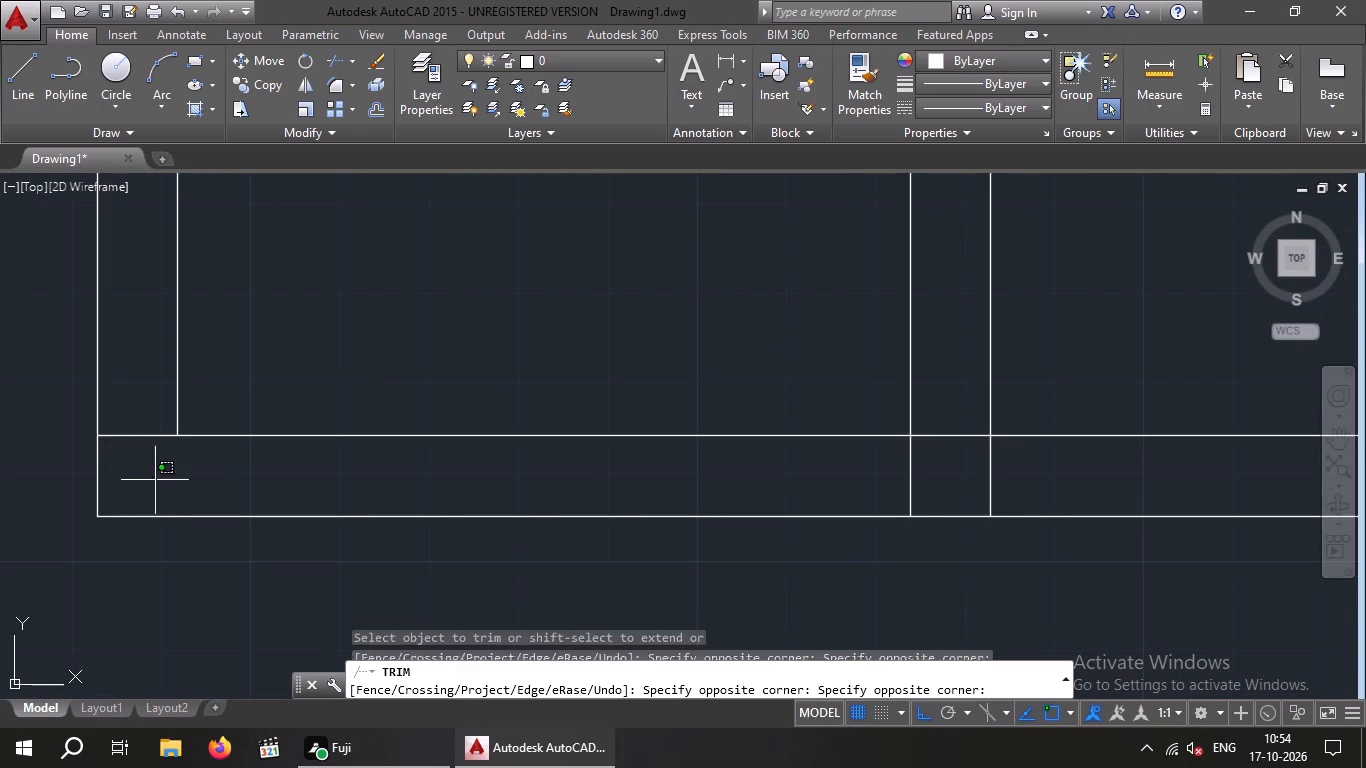
{"action": "left_click_drag", "start_coordinate": [155, 480], "coordinate": [134, 453]}
{"action": "left_click", "coordinate": [113, 392]}
Trim the crossing lines where the lower-right room's left wall meets its bottom wall to open the T-junction.
{"action": "scroll", "coordinate": [119, 391], "scroll_direction": "down", "scroll_amount": 3}
{"action": "scroll", "coordinate": [348, 418], "scroll_direction": "up", "scroll_amount": 4}
{"action": "left_click_drag", "start_coordinate": [363, 396], "coordinate": [92, 407]}
{"action": "left_click", "coordinate": [23, 403]}
{"action": "left_click", "coordinate": [214, 377]}
{"action": "left_click", "coordinate": [190, 318]}
Trim the lower-right room's bottom wall lines inside the right outer wall, plus the outer wall's inner line between them.
{"action": "scroll", "coordinate": [190, 317], "scroll_direction": "down", "scroll_amount": 6}
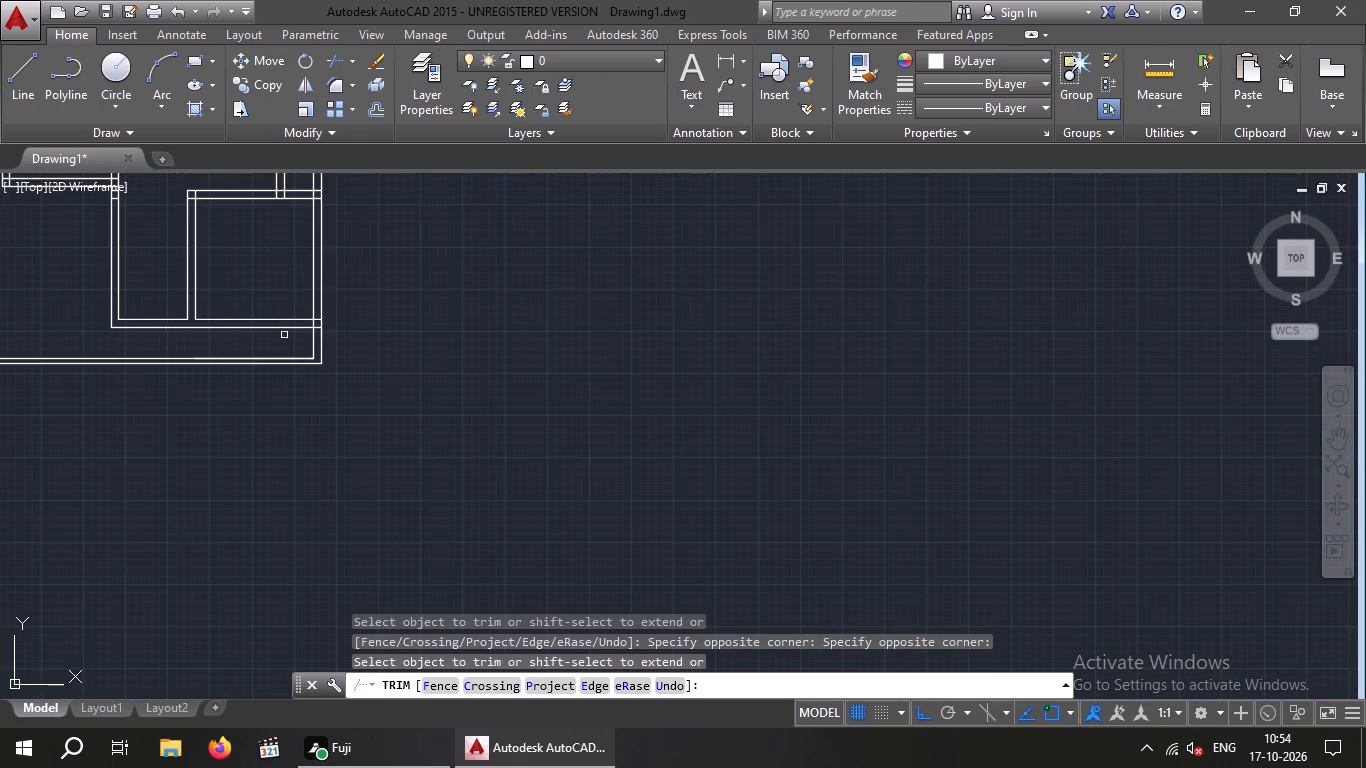
{"action": "scroll", "coordinate": [322, 331], "scroll_direction": "up", "scroll_amount": 5}
{"action": "left_click", "coordinate": [268, 318]}
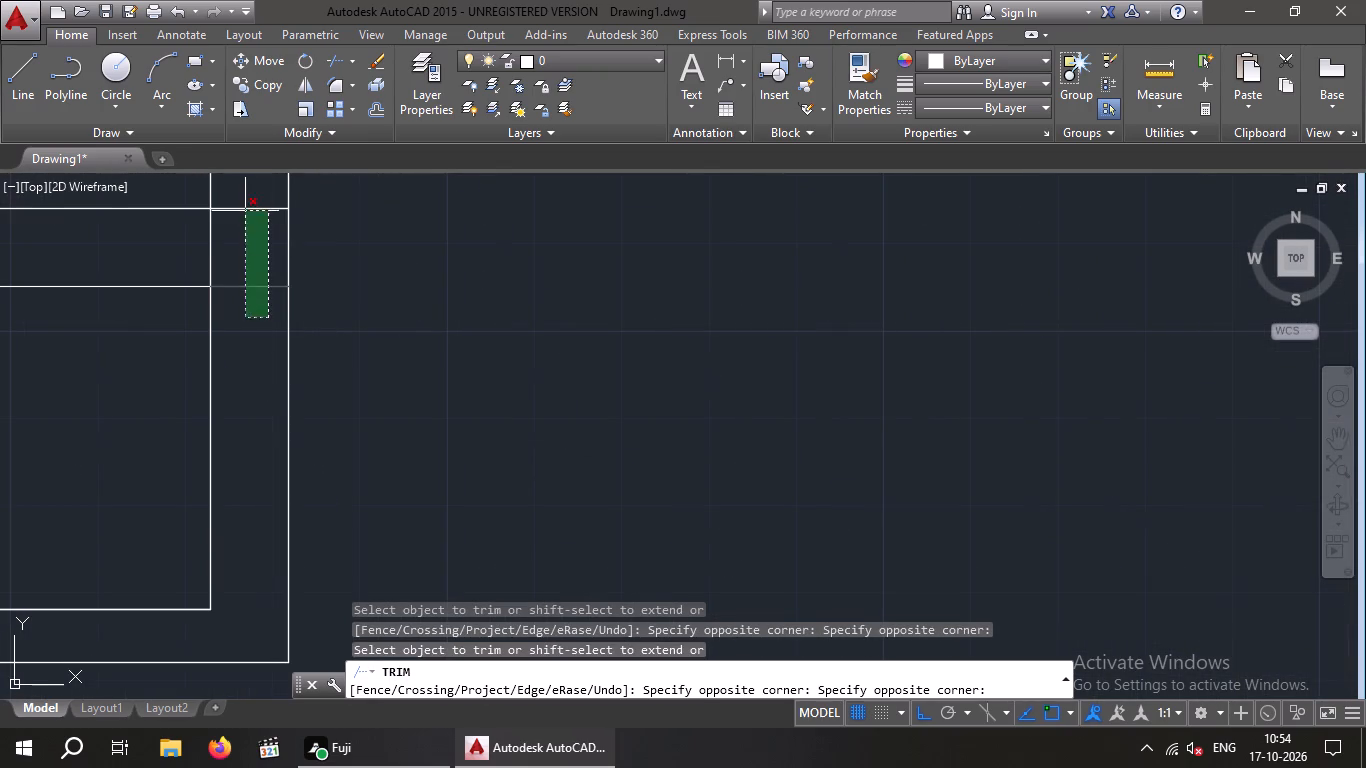
{"action": "left_click", "coordinate": [245, 200]}
{"action": "left_click_drag", "start_coordinate": [247, 212], "coordinate": [207, 250]}
{"action": "left_click", "coordinate": [204, 250]}
Delete the two short horizontal lines crossing the central vertical wall just below the lower-left room.
{"action": "scroll", "coordinate": [380, 232], "scroll_direction": "down", "scroll_amount": 5}
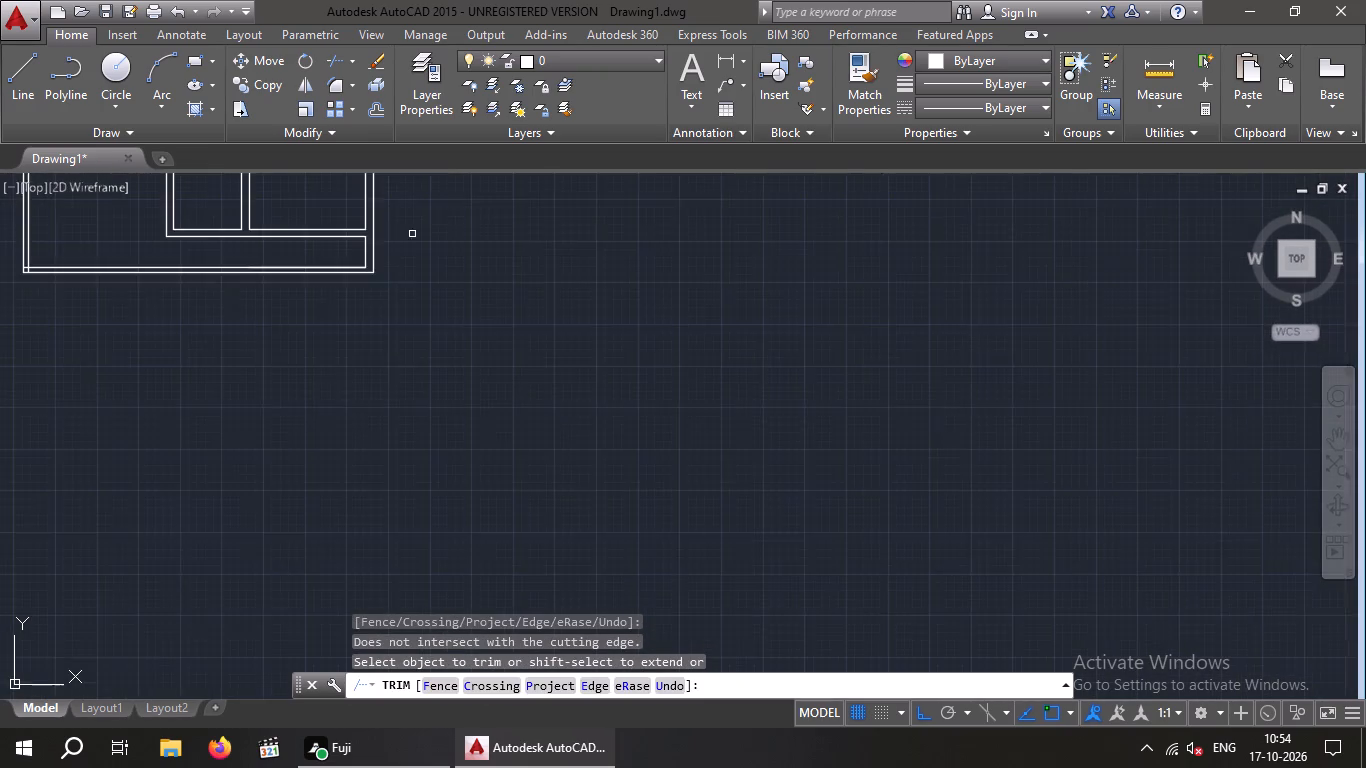
{"action": "scroll", "coordinate": [412, 234], "scroll_direction": "down", "scroll_amount": 2}
{"action": "middle_click_drag", "start_coordinate": [473, 269], "coordinate": [445, 478]}
{"action": "scroll", "coordinate": [265, 405], "scroll_direction": "up", "scroll_amount": 4}
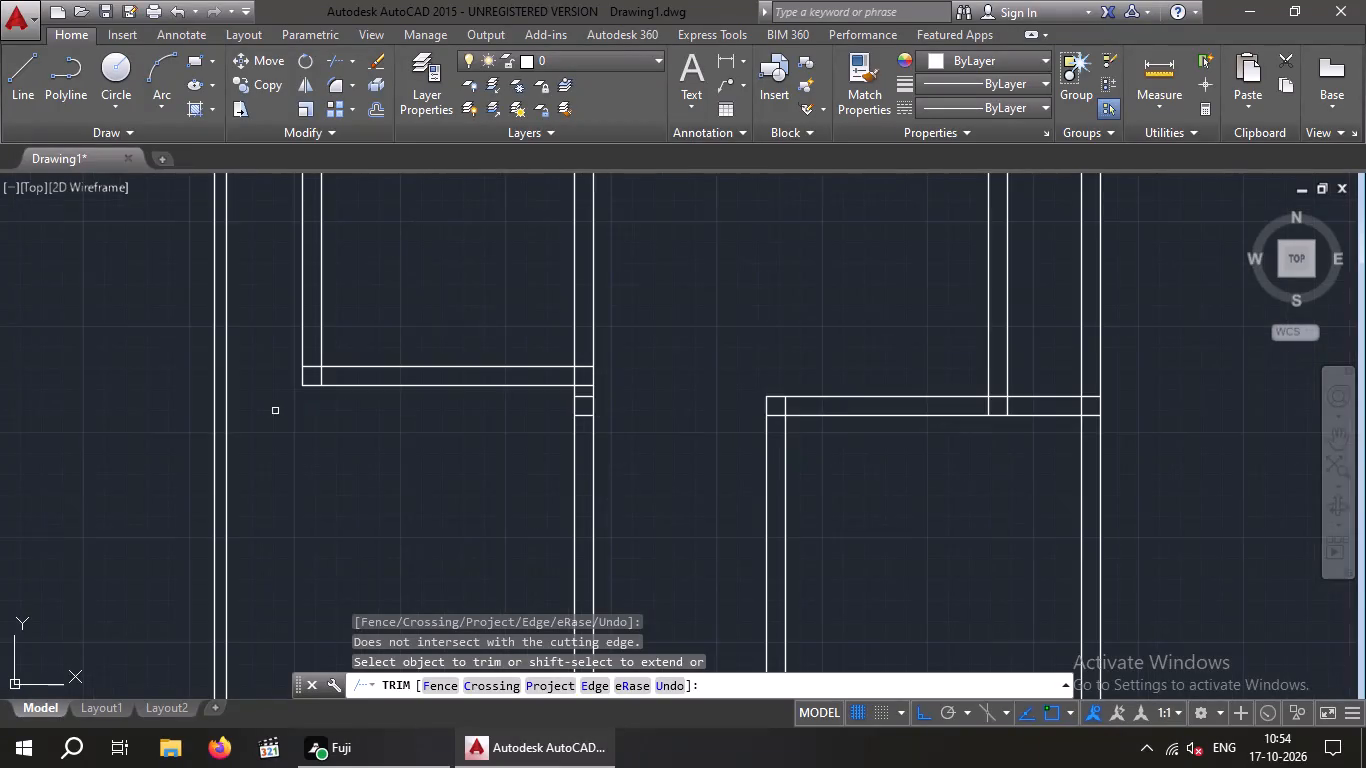
{"action": "scroll", "coordinate": [283, 413], "scroll_direction": "down", "scroll_amount": 4}
{"action": "scroll", "coordinate": [316, 425], "scroll_direction": "up", "scroll_amount": 4}
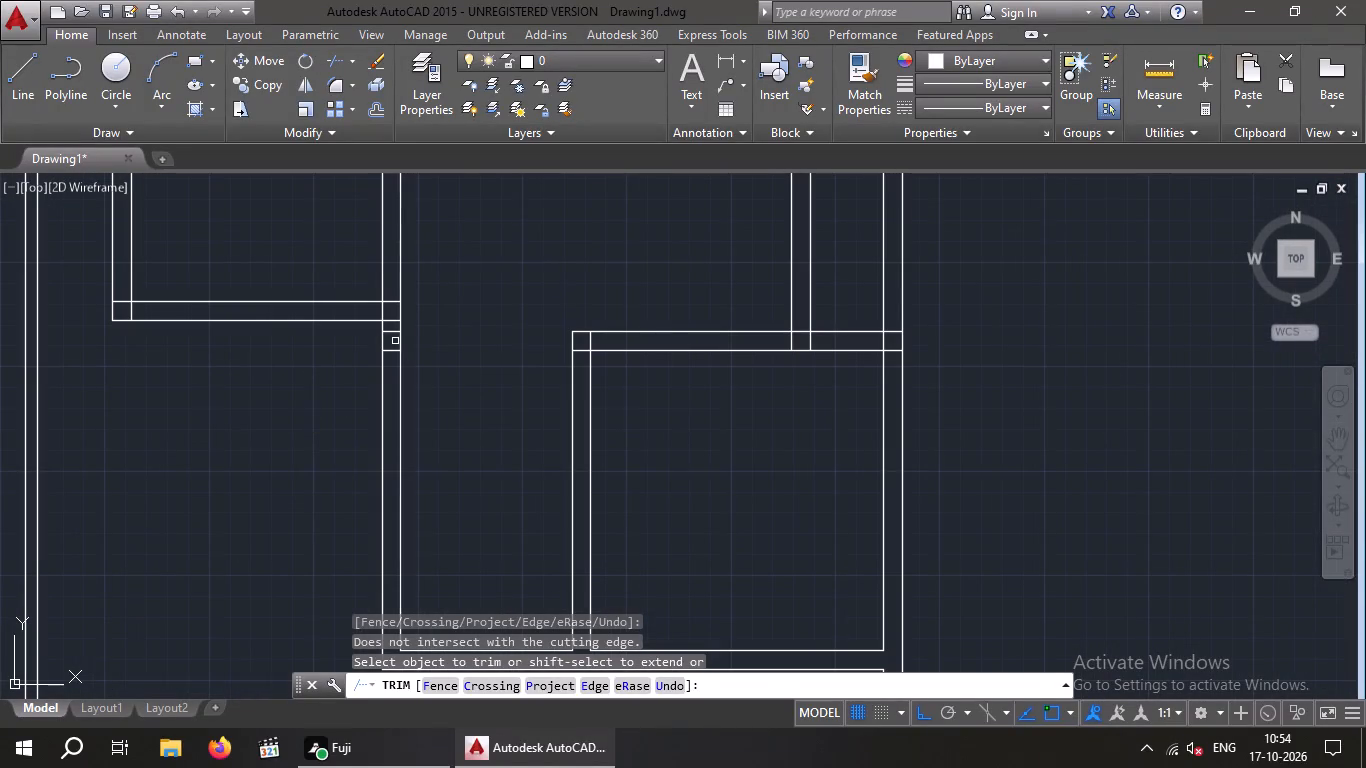
{"action": "scroll", "coordinate": [393, 341], "scroll_direction": "up", "scroll_amount": 4}
{"action": "key", "text": "Escape"}
{"action": "left_click_drag", "start_coordinate": [372, 419], "coordinate": [363, 361]}
{"action": "left_click", "coordinate": [340, 254]}
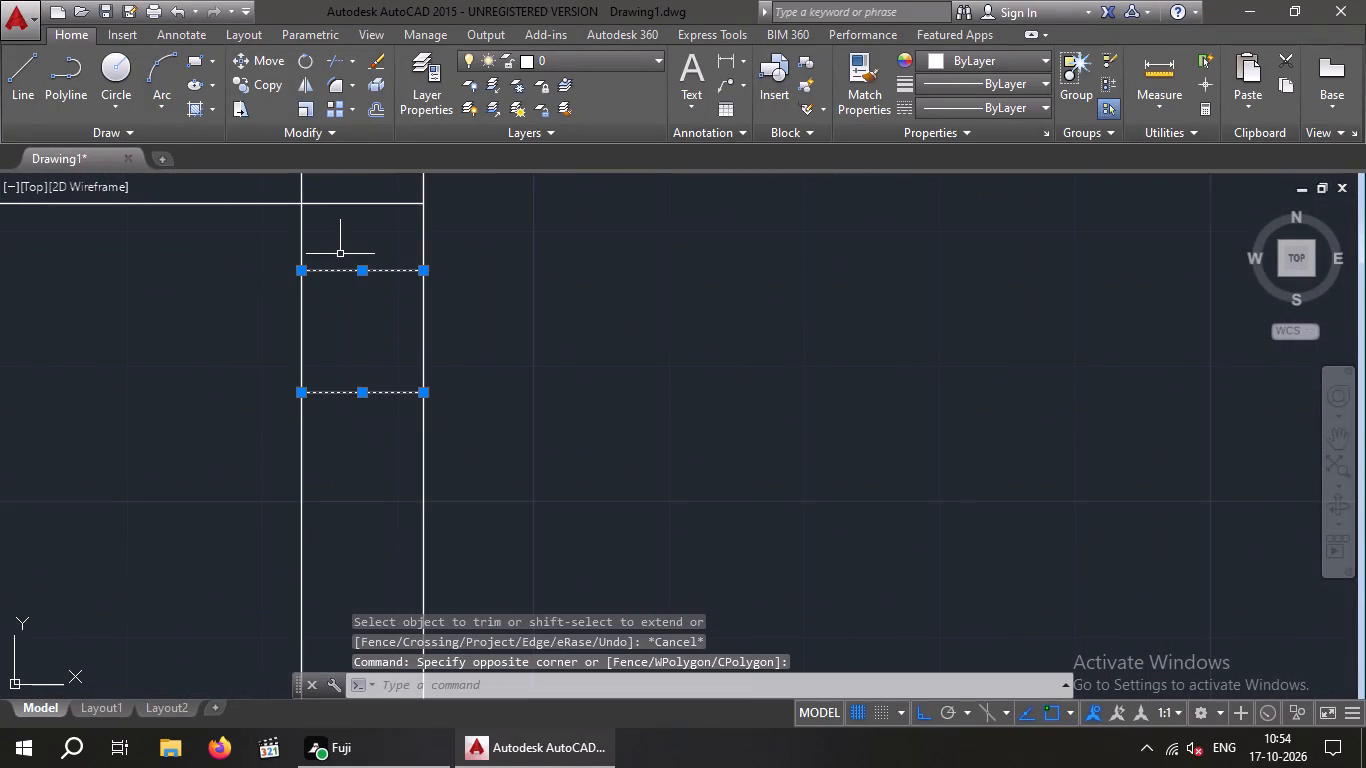
{"action": "key", "text": "Delete"}
Offset the lower line of the lower-left room's bottom wall 1' downward.
{"action": "scroll", "coordinate": [576, 289], "scroll_direction": "down", "scroll_amount": 6}
{"action": "middle_click_drag", "start_coordinate": [582, 307], "coordinate": [419, 474]}
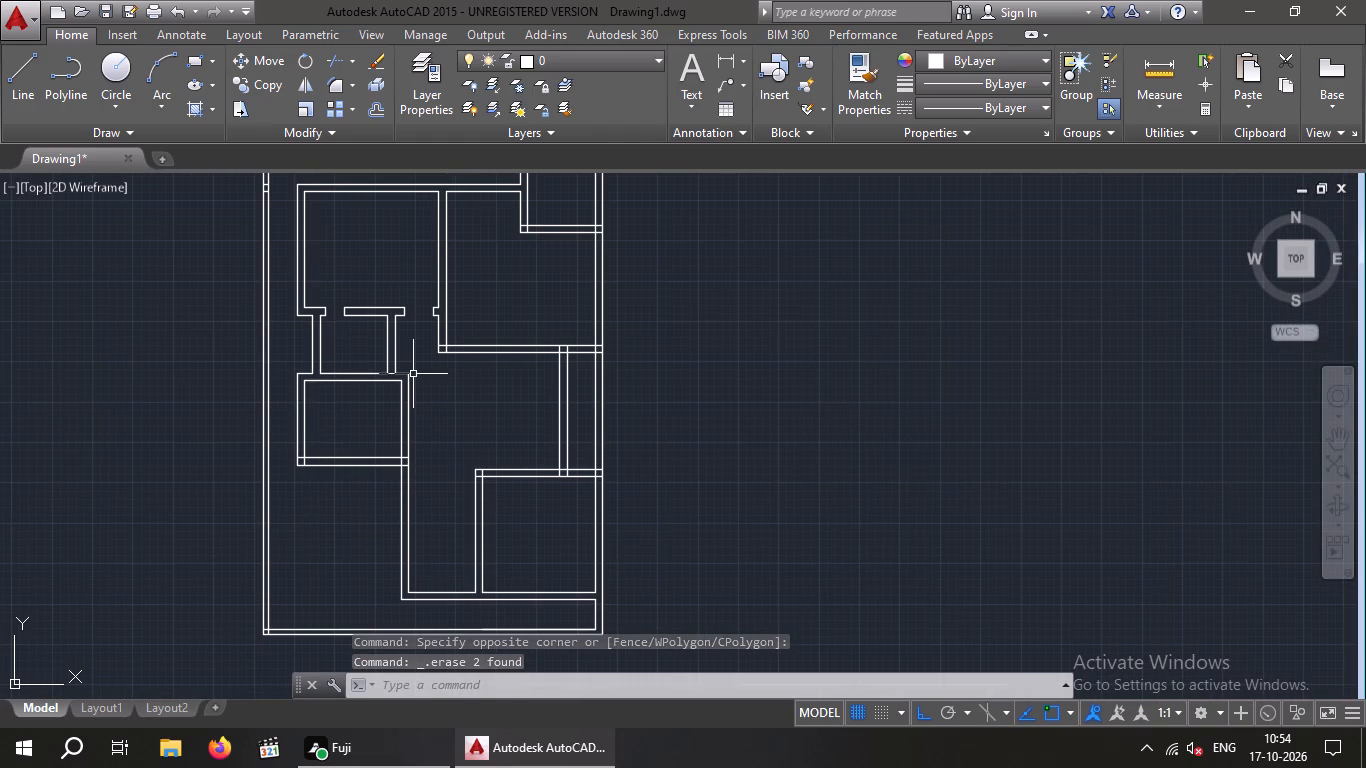
{"action": "key", "text": "Escape"}
{"action": "key", "text": "Escape"}
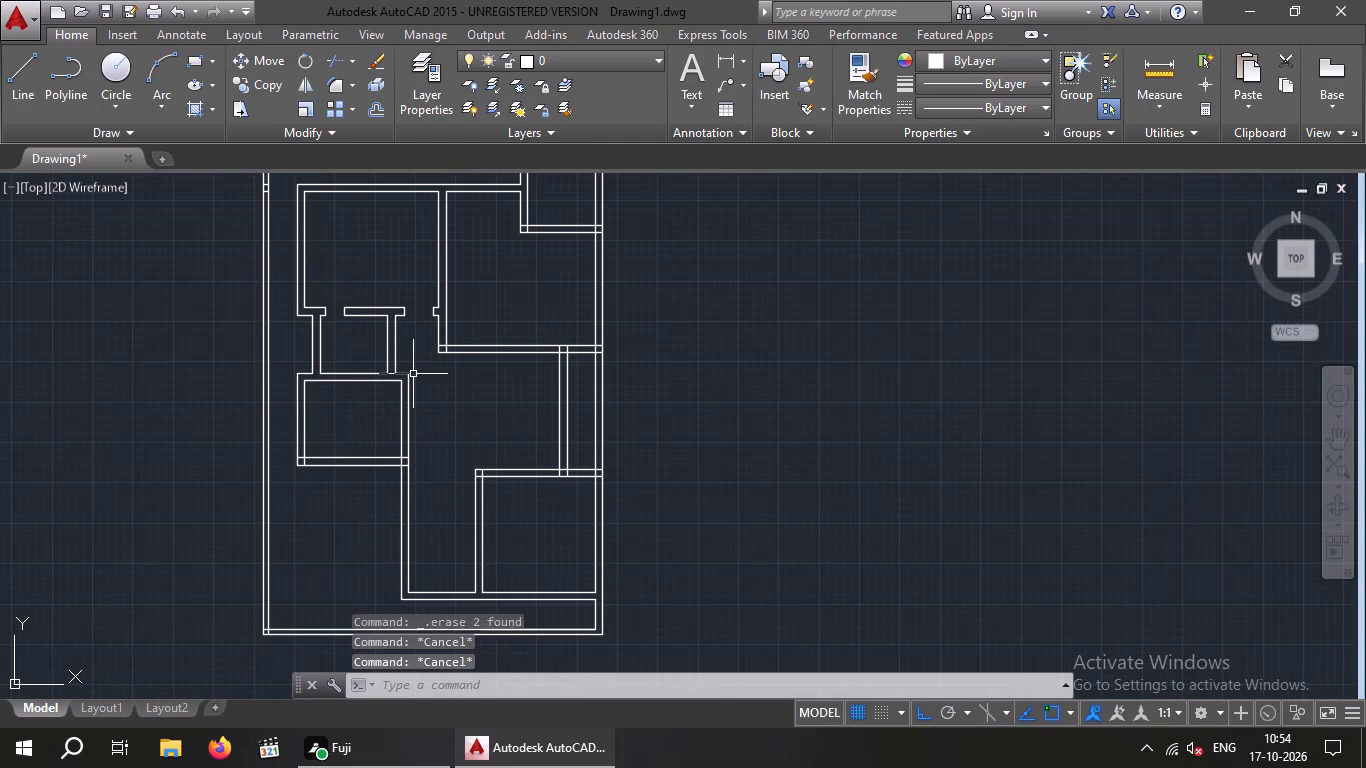
{"action": "key", "text": "Escape"}
{"action": "key", "text": "o"}
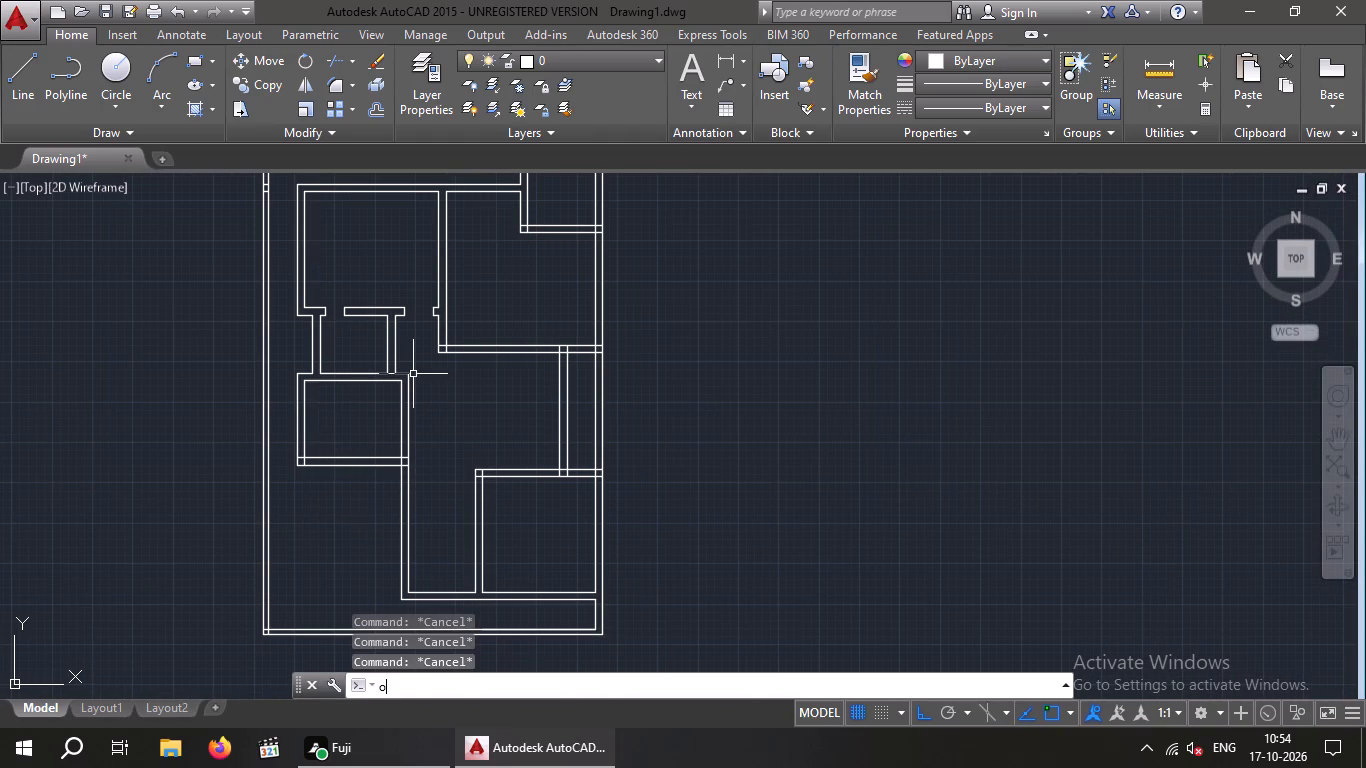
{"action": "key", "text": "Return"}
{"action": "type", "text": "1'"}
{"action": "key", "text": "Return"}
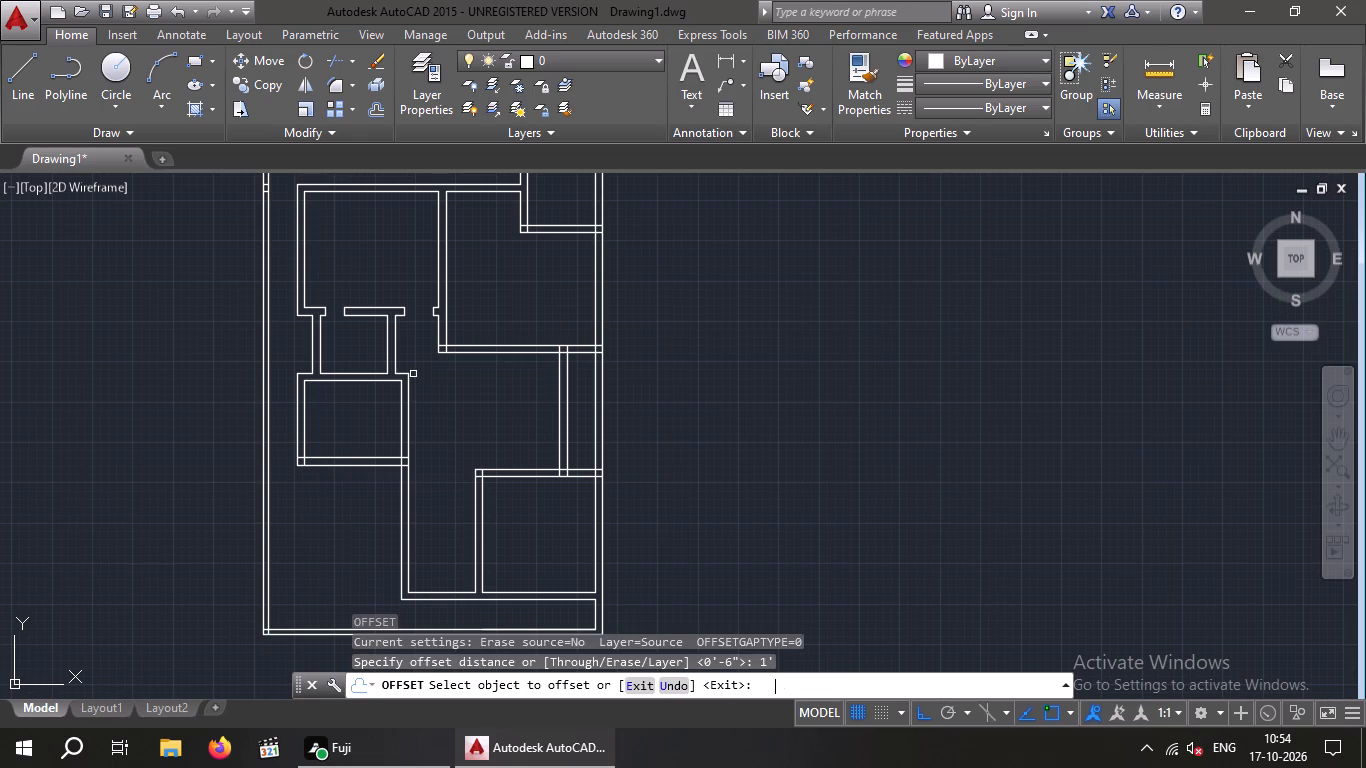
{"action": "left_click", "coordinate": [354, 463]}
{"action": "left_click", "coordinate": [355, 511]}
{"action": "key", "text": "Escape"}
{"action": "key", "text": "Escape"}
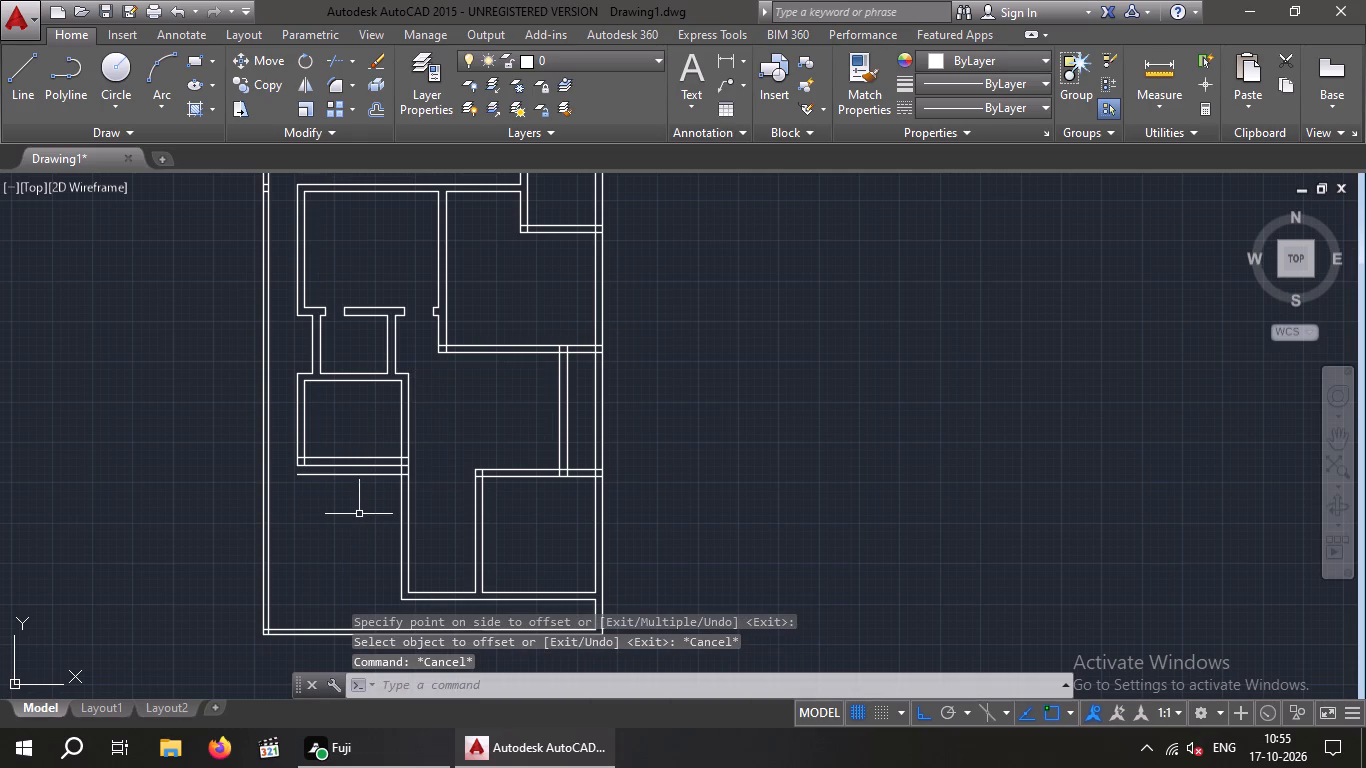
Offset the new line below the lower-left room 4' further downward.
{"action": "key", "text": "o"}
{"action": "key", "text": "Return"}
{"action": "key", "text": "4"}
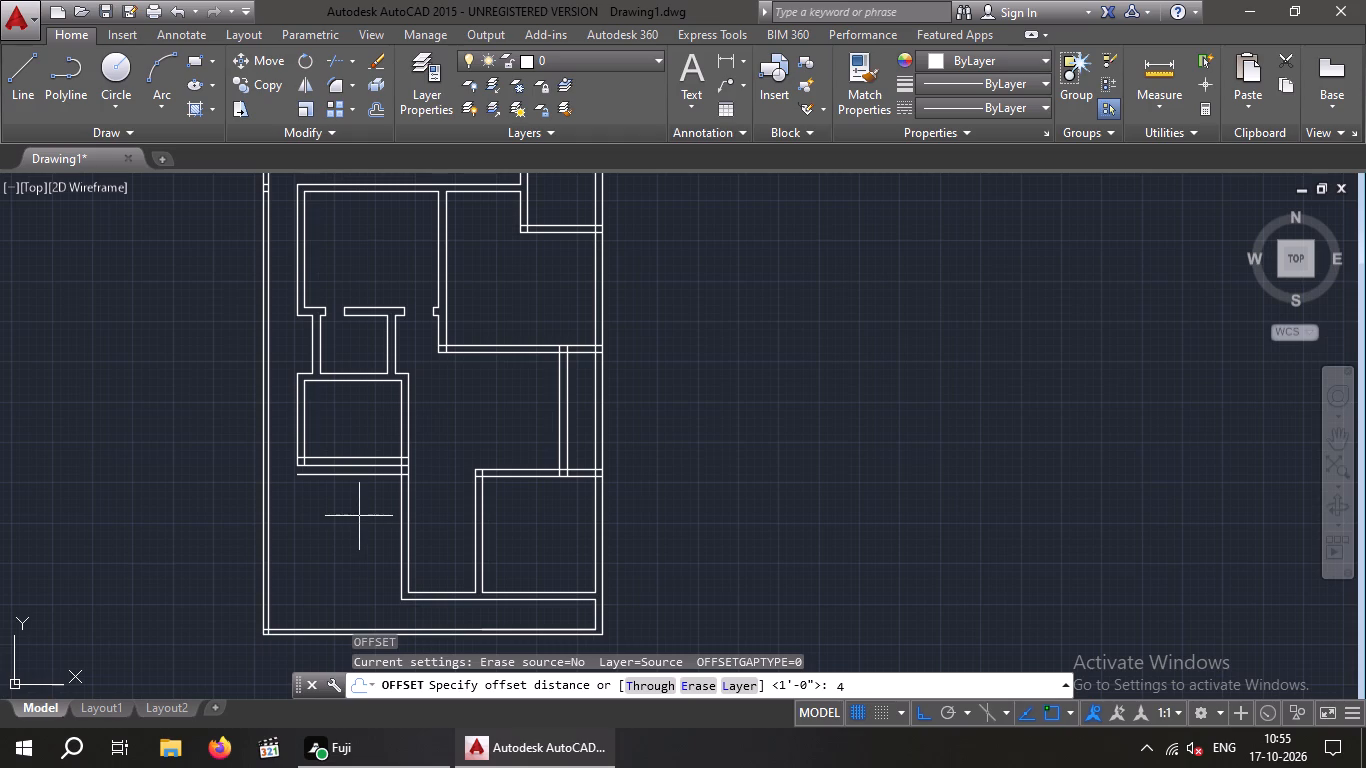
{"action": "key", "text": "apostrophe"}
{"action": "key", "text": "Return"}
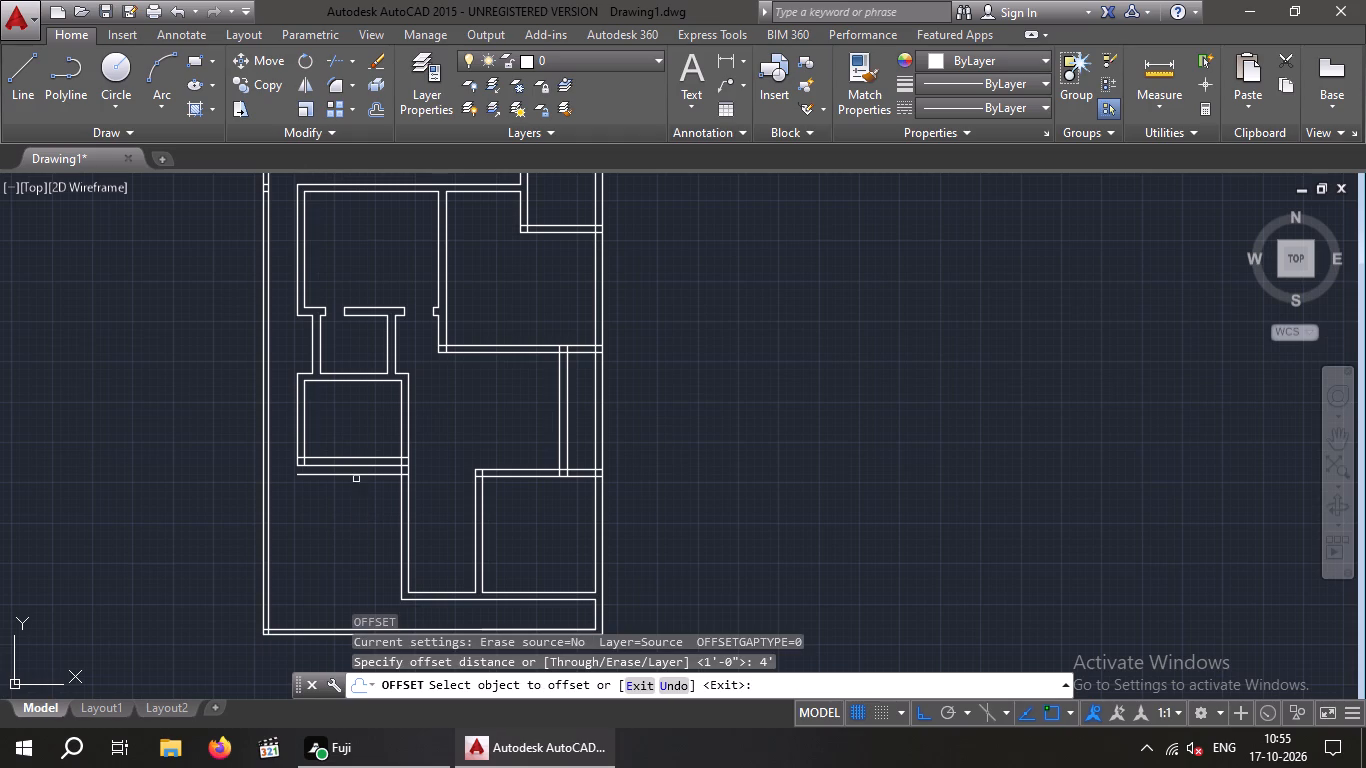
{"action": "left_click_drag", "start_coordinate": [357, 474], "coordinate": [362, 483]}
{"action": "left_click", "coordinate": [364, 519]}
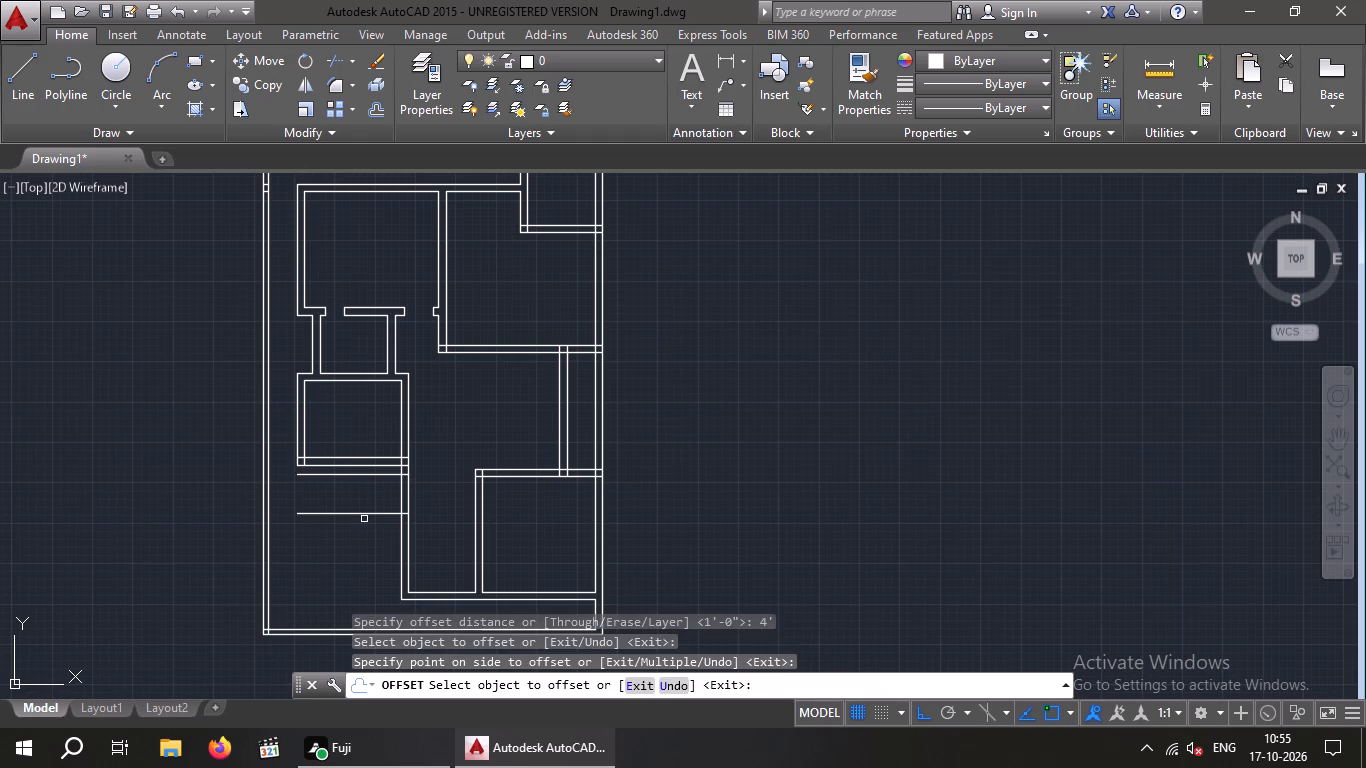
{"action": "key", "text": "Escape"}
{"action": "key", "text": "Escape"}
Trim both offset lines back to the central wall, and trim the wall between them to form a 4' door opening.
{"action": "type", "text": "tr"}
{"action": "key", "text": "space"}
{"action": "key", "text": "space"}
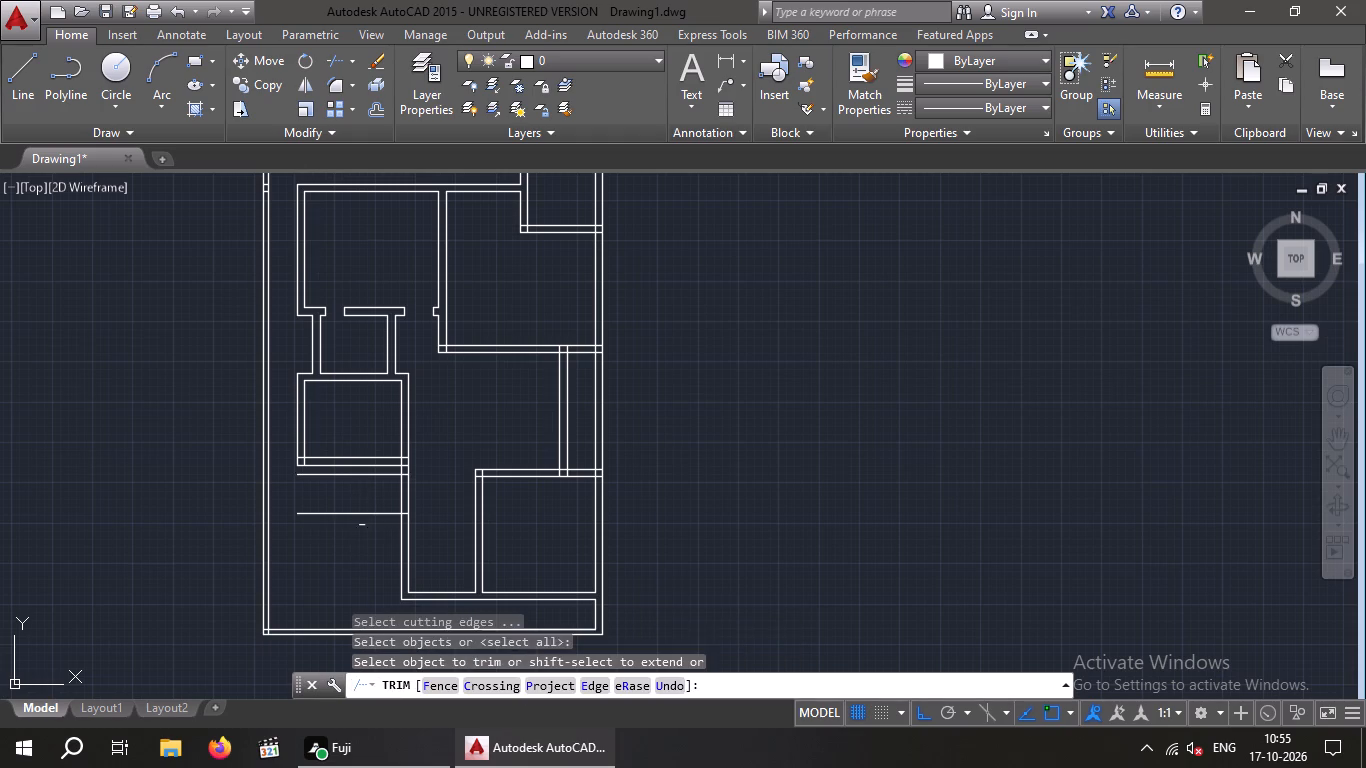
{"action": "scroll", "coordinate": [361, 522], "scroll_direction": "up", "scroll_amount": 3}
{"action": "left_click_drag", "start_coordinate": [361, 527], "coordinate": [351, 523]}
{"action": "left_click", "coordinate": [222, 326]}
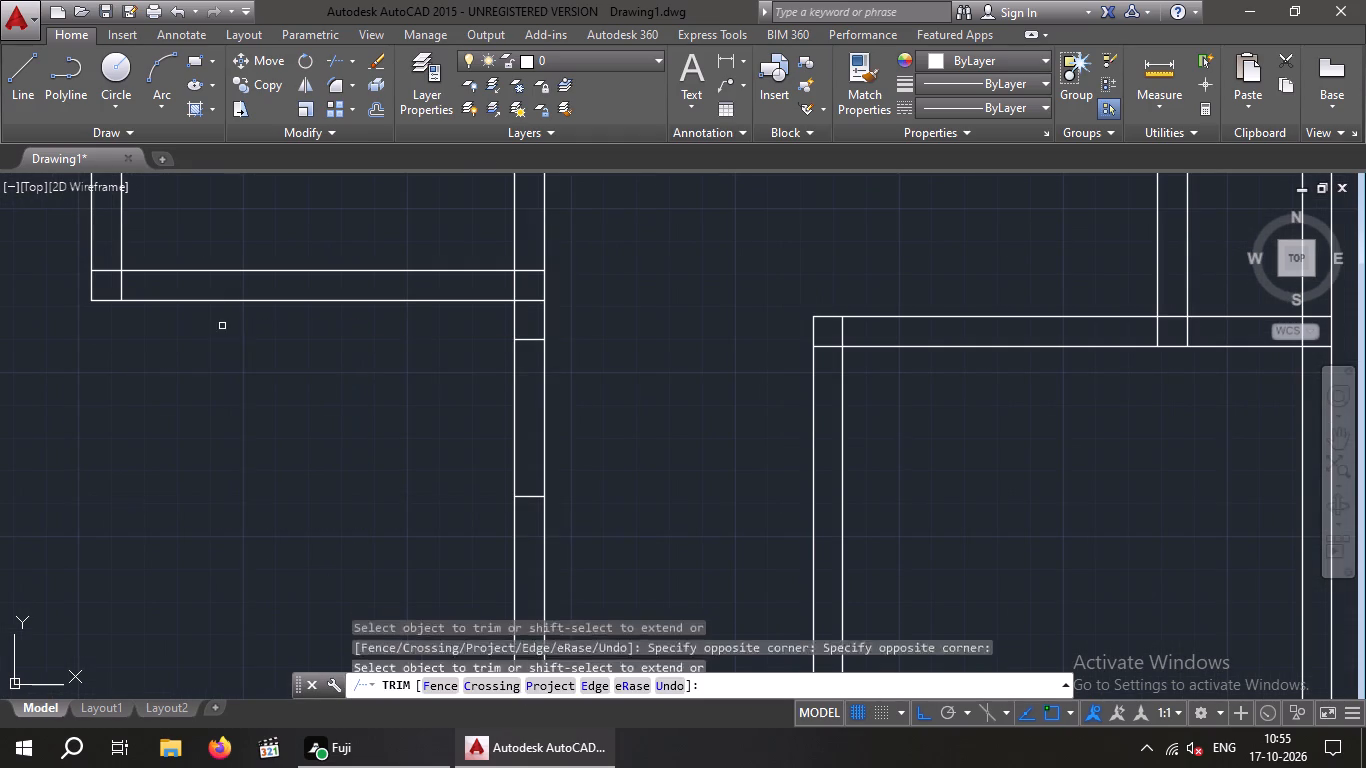
{"action": "left_click_drag", "start_coordinate": [649, 368], "coordinate": [491, 433]}
{"action": "left_click", "coordinate": [404, 449]}
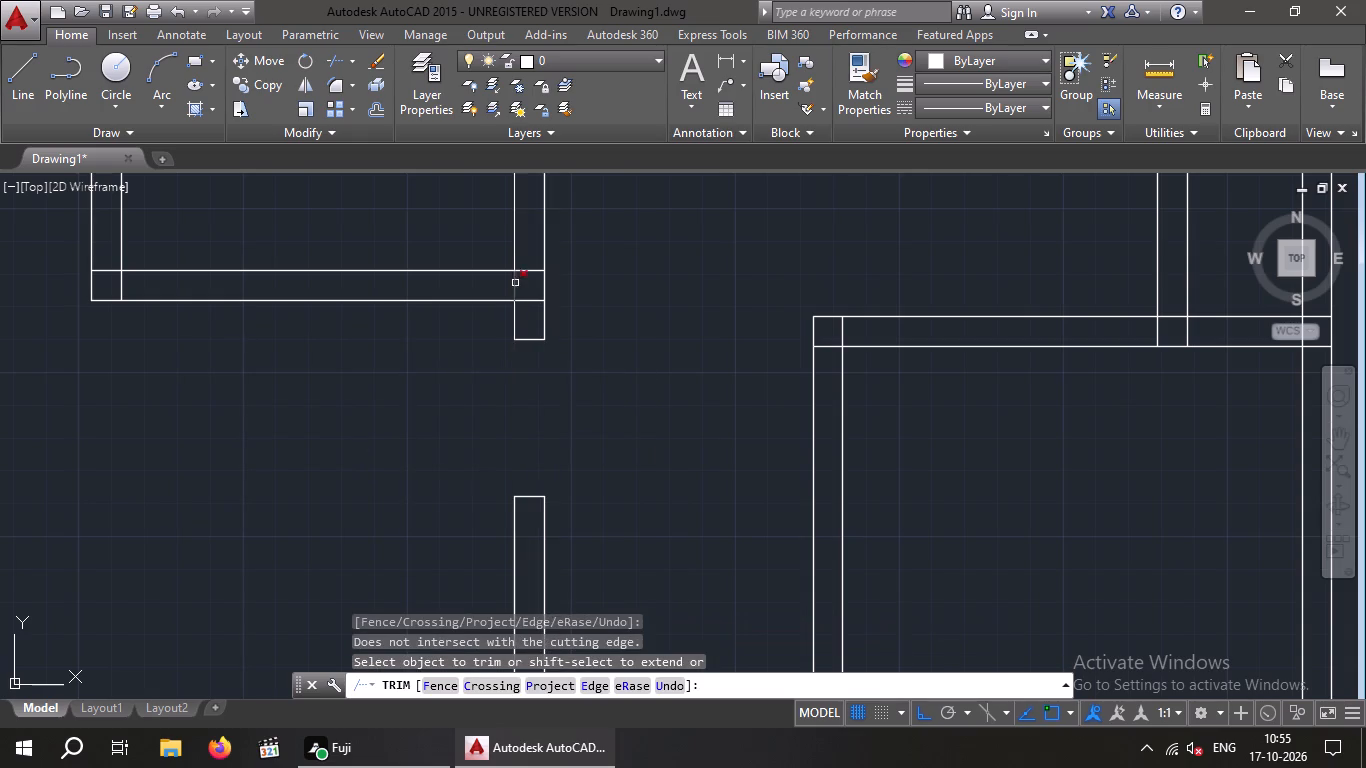
Trim the crossing lines where the lower-left room's bottom wall meets the central vertical wall above the door opening.
{"action": "scroll", "coordinate": [523, 279], "scroll_direction": "up", "scroll_amount": 3}
{"action": "left_click_drag", "start_coordinate": [549, 385], "coordinate": [535, 345]}
{"action": "left_click", "coordinate": [525, 219]}
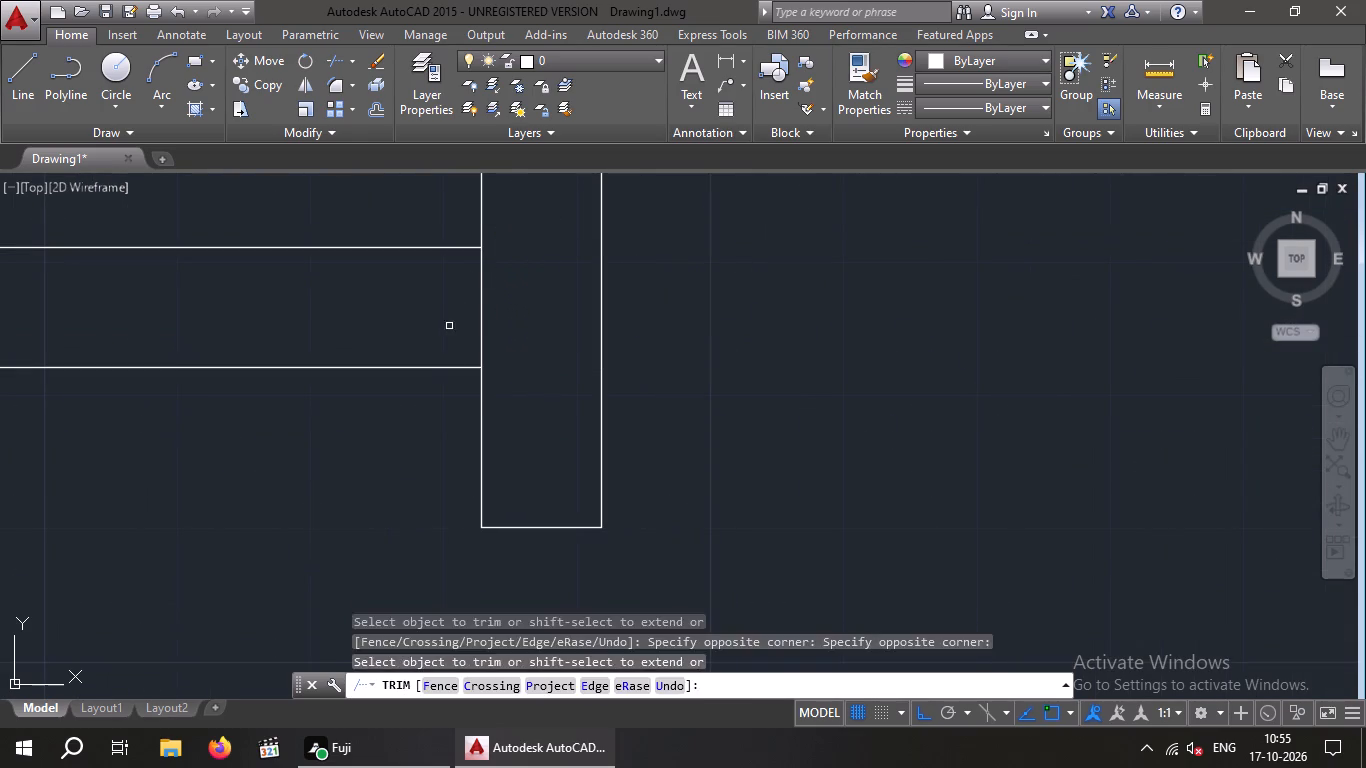
{"action": "left_click", "coordinate": [449, 326]}
{"action": "left_click", "coordinate": [528, 296]}
{"action": "scroll", "coordinate": [529, 295], "scroll_direction": "down", "scroll_amount": 3}
{"action": "scroll", "coordinate": [676, 311], "scroll_direction": "down", "scroll_amount": 1}
{"action": "middle_click_drag", "start_coordinate": [676, 311], "coordinate": [573, 250]}
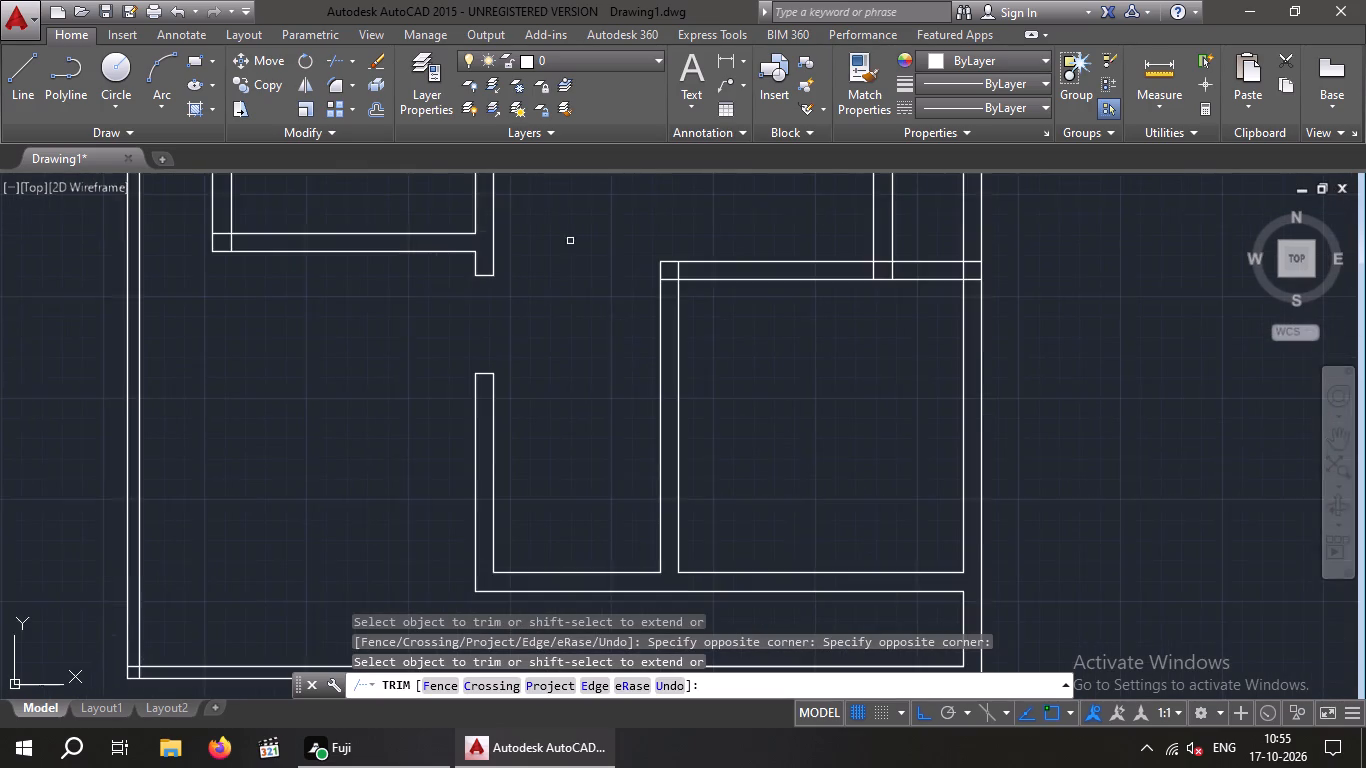
{"action": "scroll", "coordinate": [563, 234], "scroll_direction": "down", "scroll_amount": 1}
{"action": "middle_click_drag", "start_coordinate": [566, 242], "coordinate": [475, 361]}
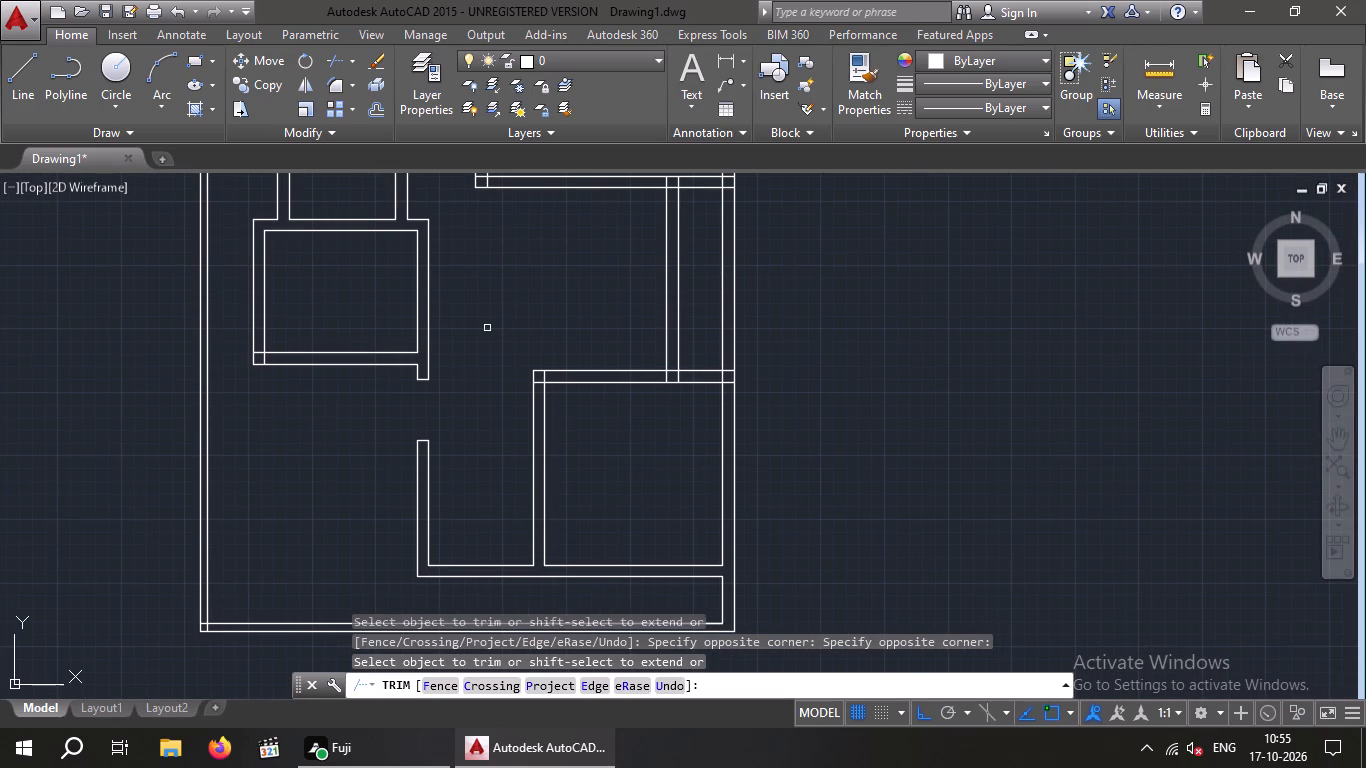
{"action": "key", "text": "Escape"}
{"action": "key", "text": "Escape"}
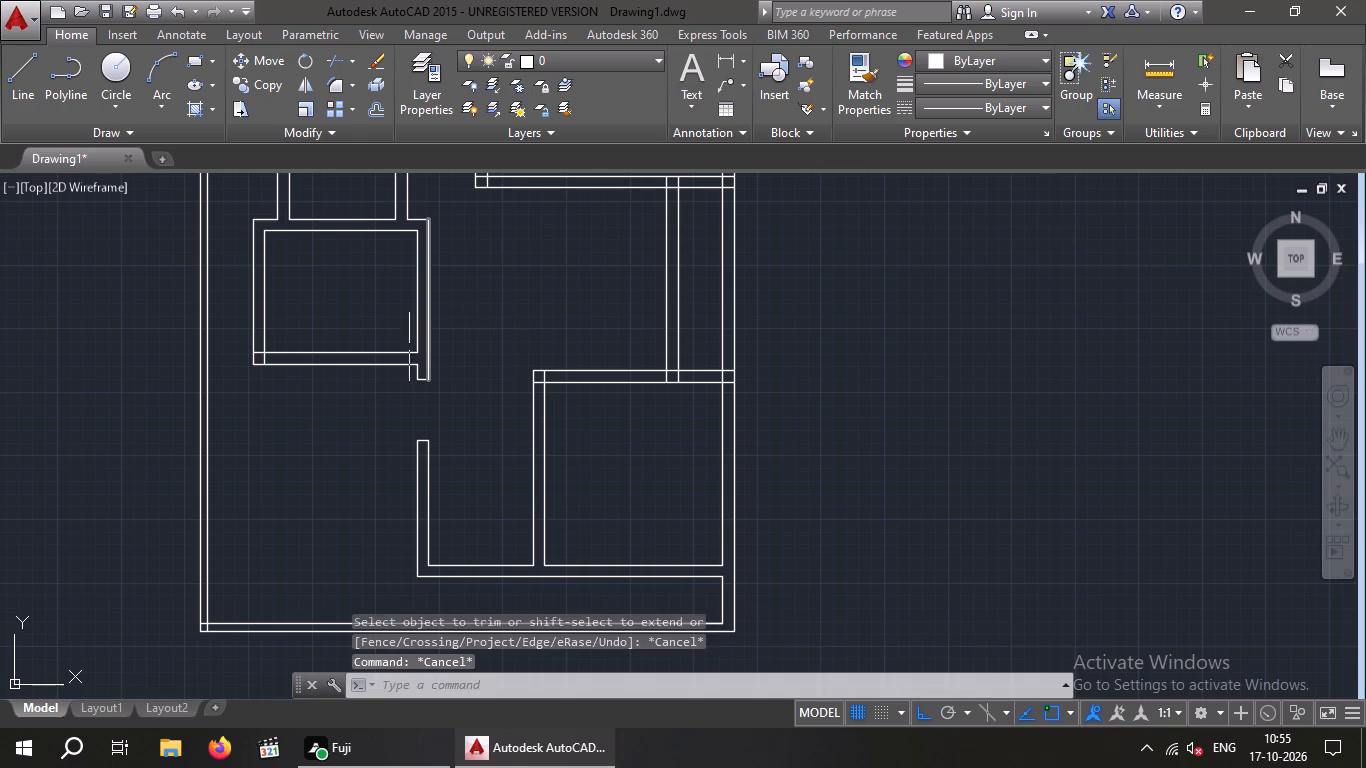
Trim the overlapping wall line stubs at the lower-left room's bottom-left corner.
{"action": "type", "text": "tr"}
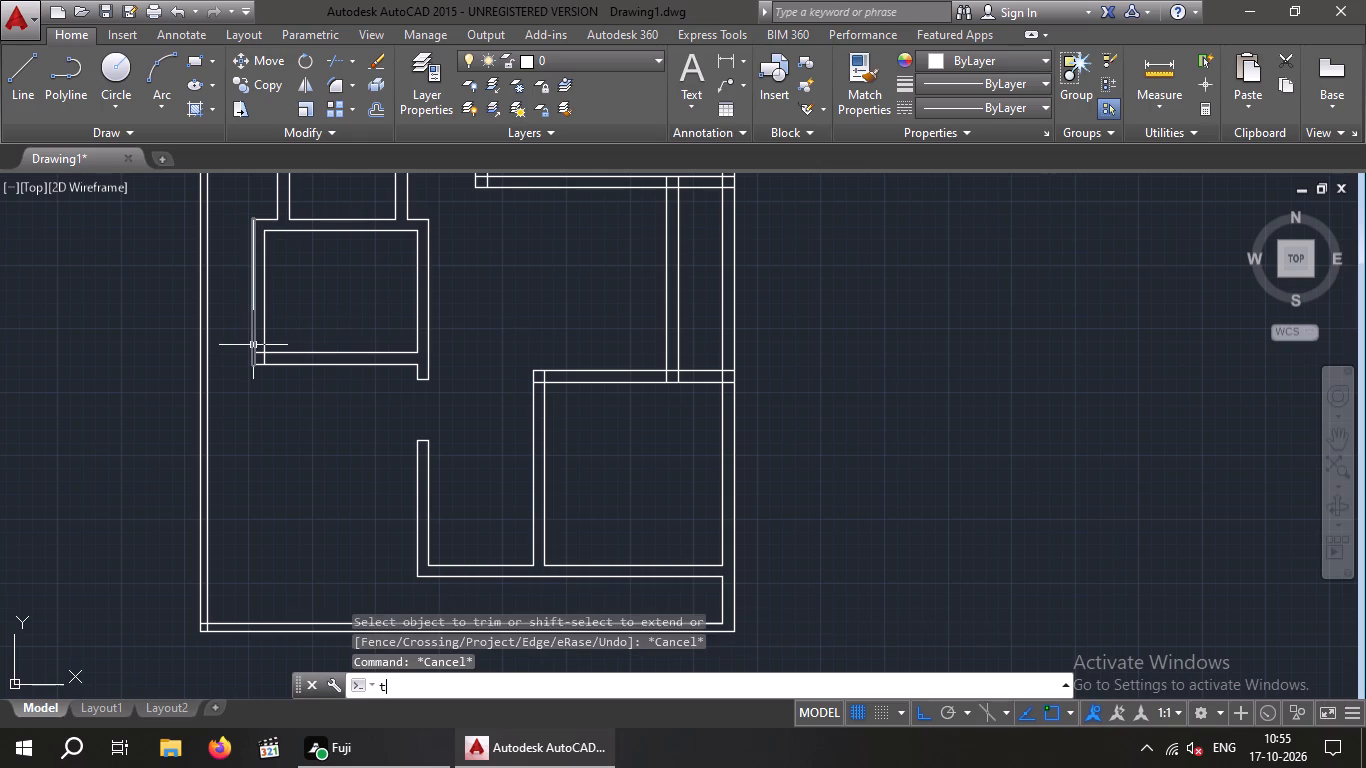
{"action": "key", "text": "space"}
{"action": "key", "text": "space"}
{"action": "scroll", "coordinate": [258, 358], "scroll_direction": "up", "scroll_amount": 4}
{"action": "left_click_drag", "start_coordinate": [338, 354], "coordinate": [336, 354]}
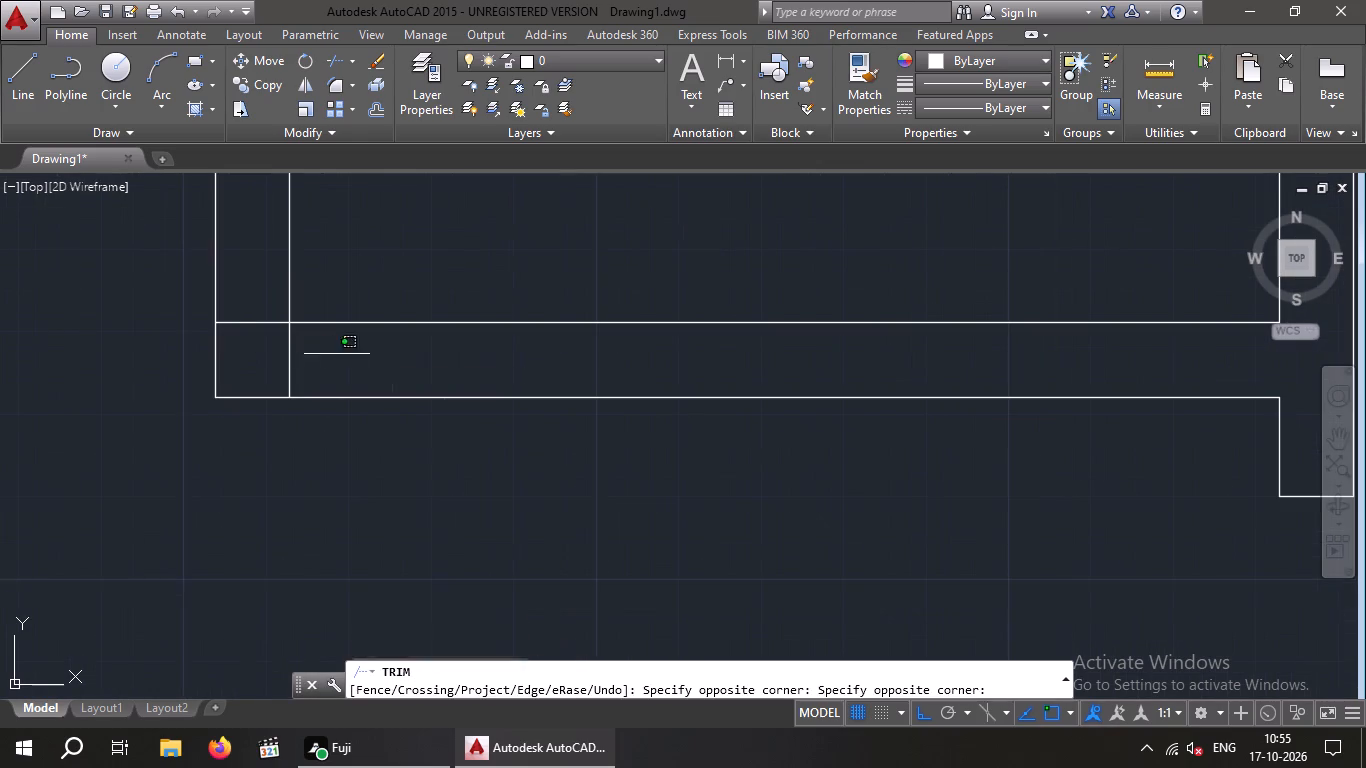
{"action": "left_click_drag", "start_coordinate": [336, 354], "coordinate": [283, 356]}
{"action": "left_click", "coordinate": [260, 356]}
{"action": "left_click_drag", "start_coordinate": [267, 363], "coordinate": [259, 347]}
{"action": "left_click", "coordinate": [242, 277]}
{"action": "scroll", "coordinate": [242, 278], "scroll_direction": "down", "scroll_amount": 3}
{"action": "middle_click_drag", "start_coordinate": [240, 363], "coordinate": [180, 537]}
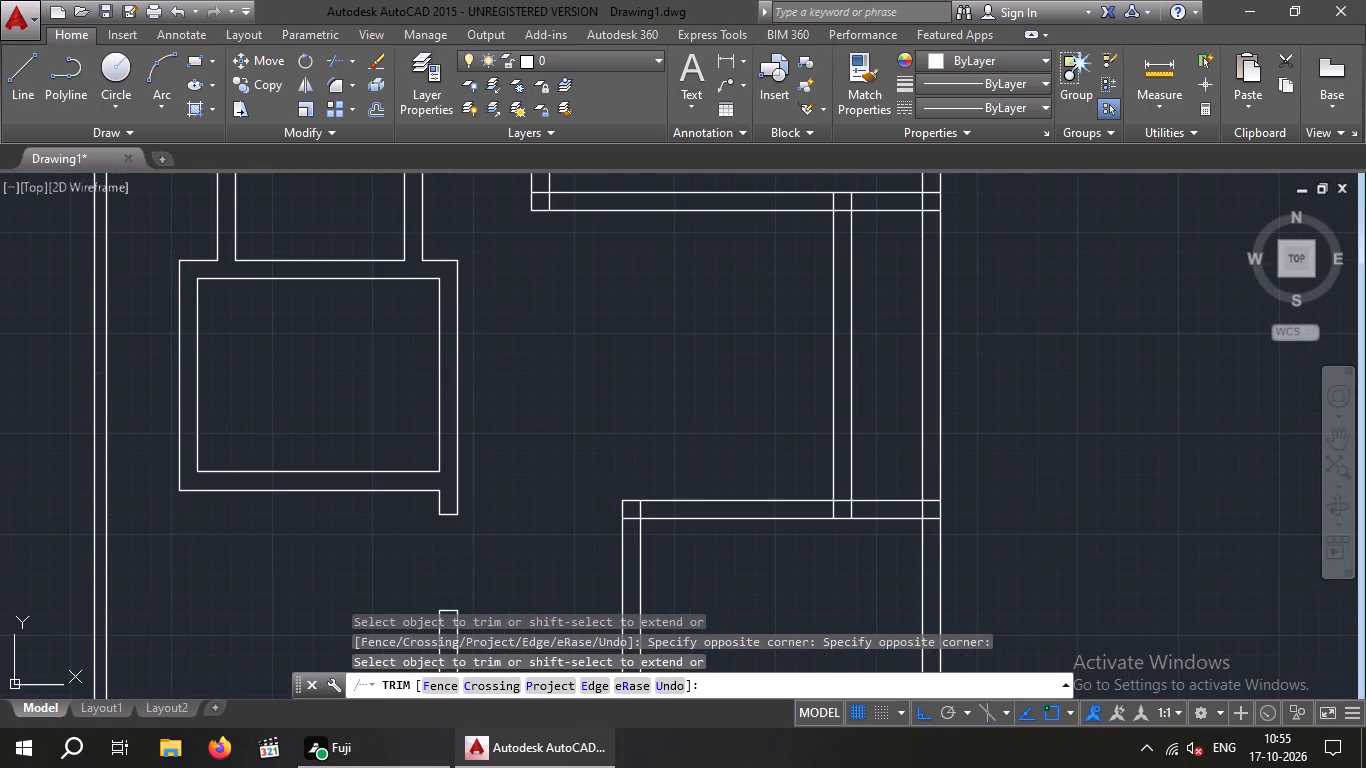
{"action": "middle_click_drag", "start_coordinate": [365, 396], "coordinate": [327, 494]}
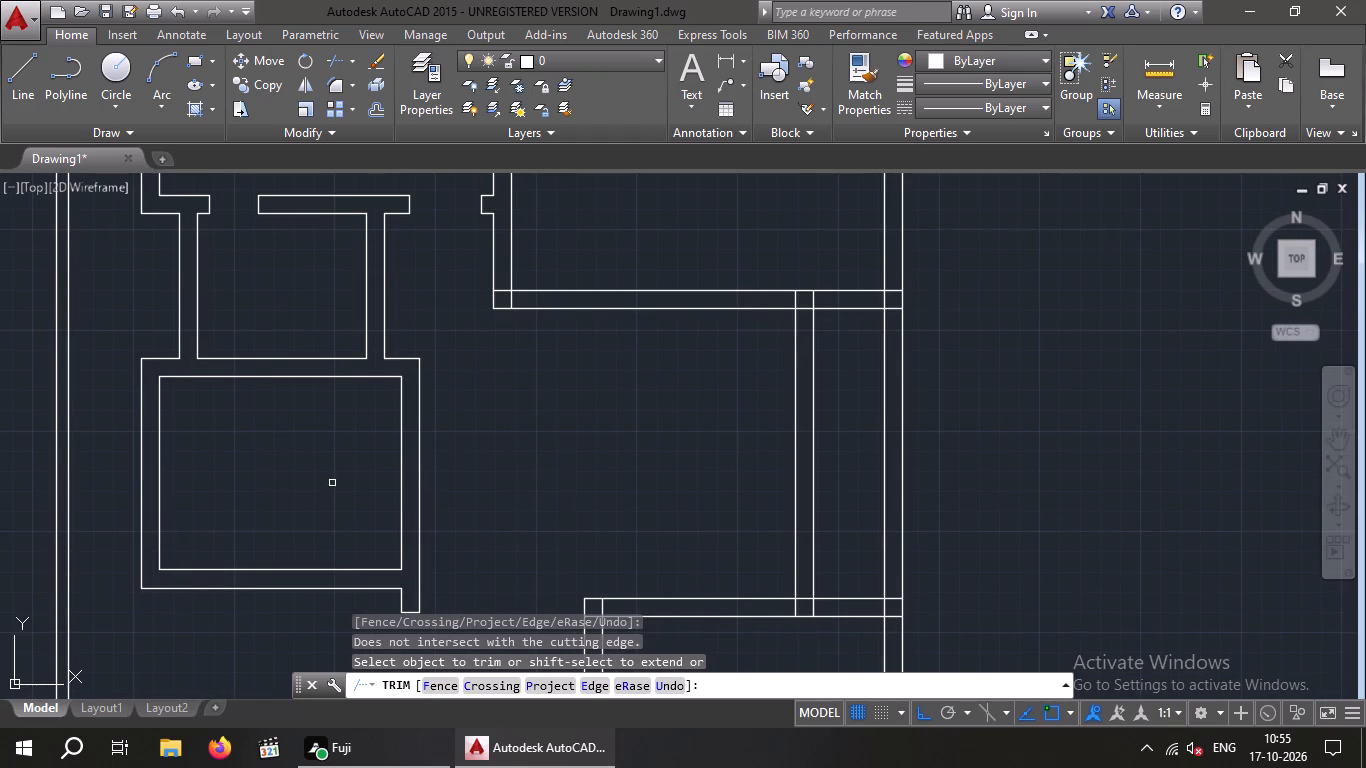
{"action": "key", "text": "Escape"}
{"action": "key", "text": "Escape"}
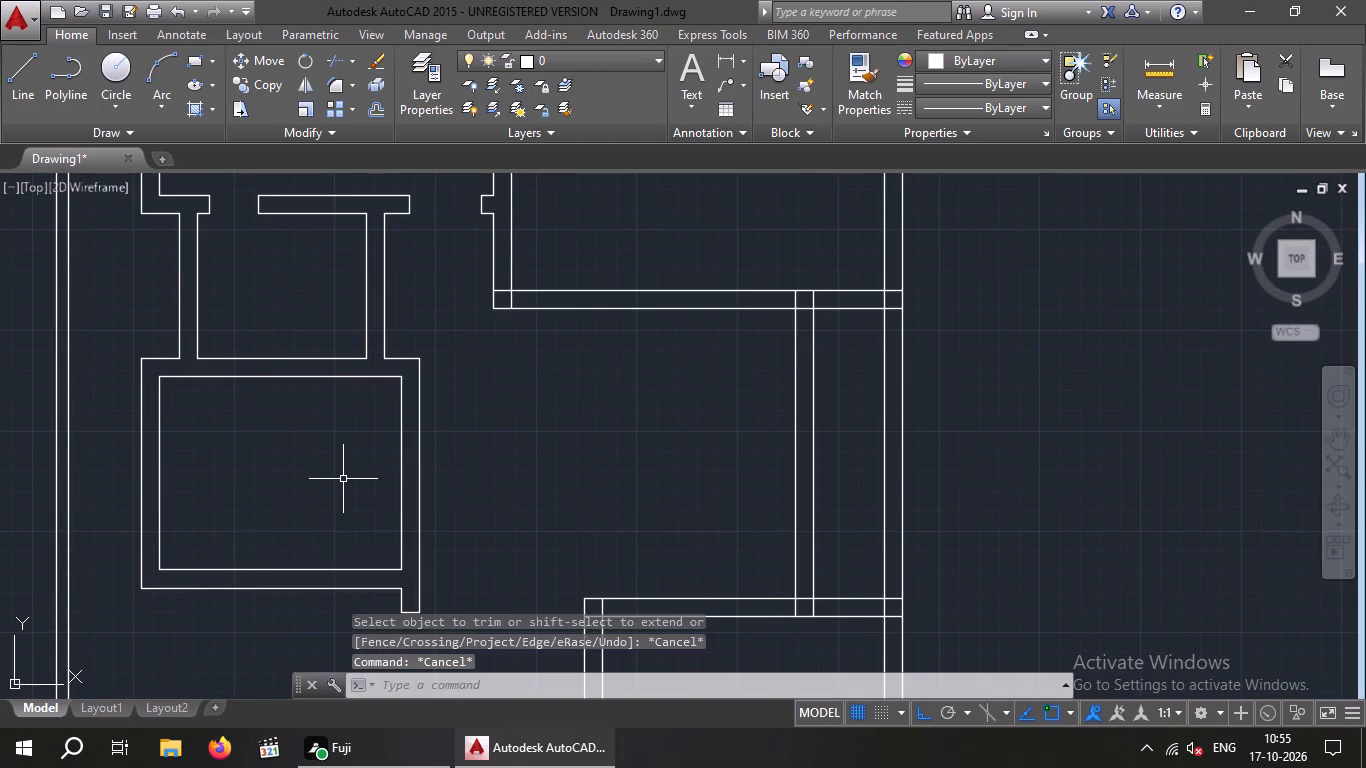
Offset the inner line of the lower-left room's top wall 9" downward into the room.
{"action": "key", "text": "o"}
{"action": "key", "text": "Return"}
{"action": "key", "text": "9"}
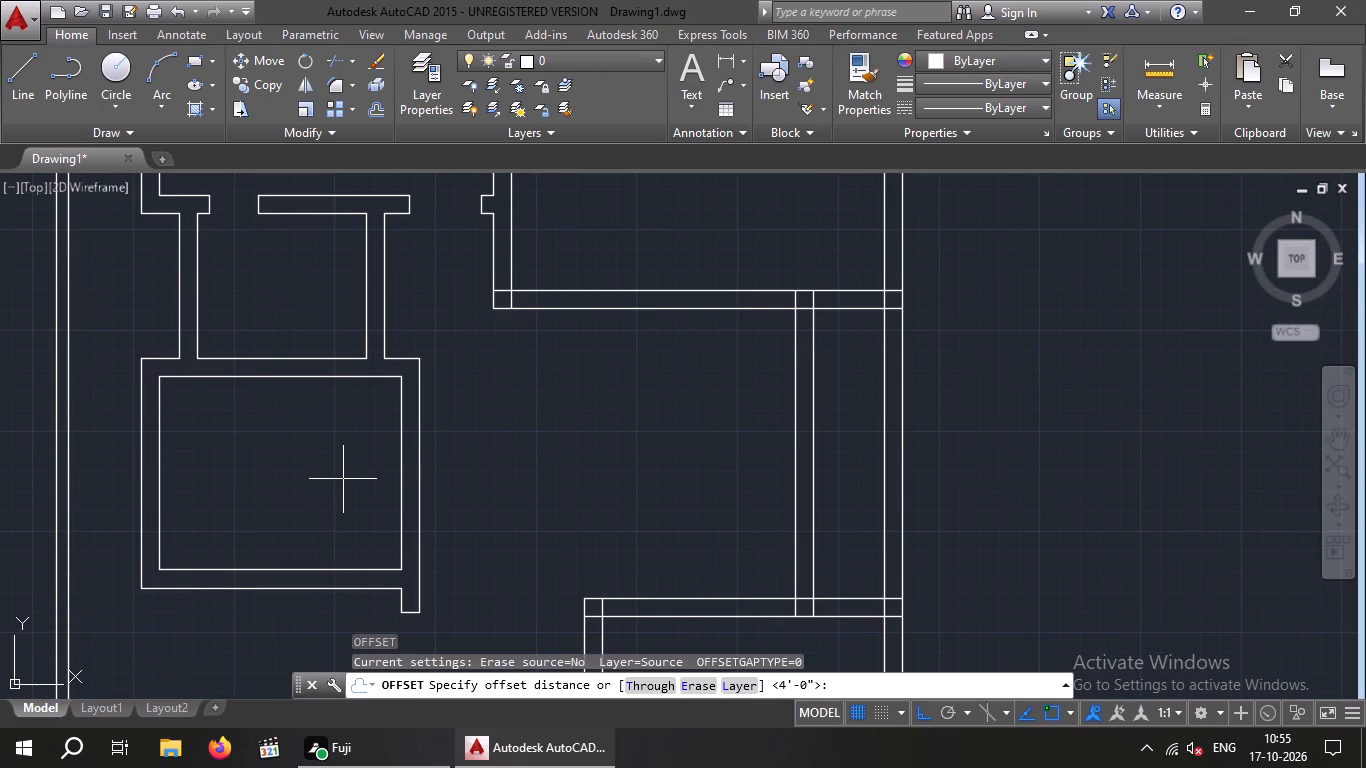
{"action": "key", "text": "shift+quotedbl"}
{"action": "key", "text": "Return"}
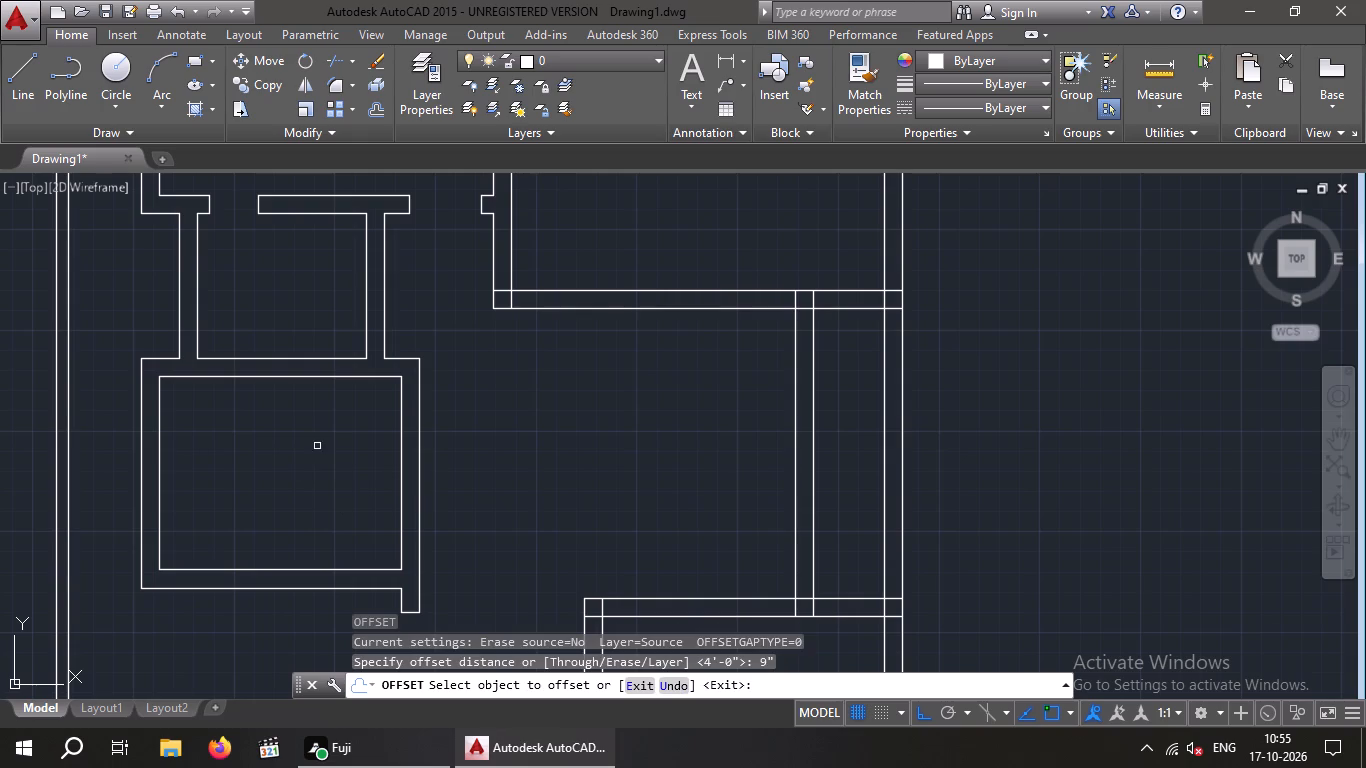
{"action": "left_click_drag", "start_coordinate": [328, 377], "coordinate": [332, 397]}
{"action": "left_click", "coordinate": [340, 434]}
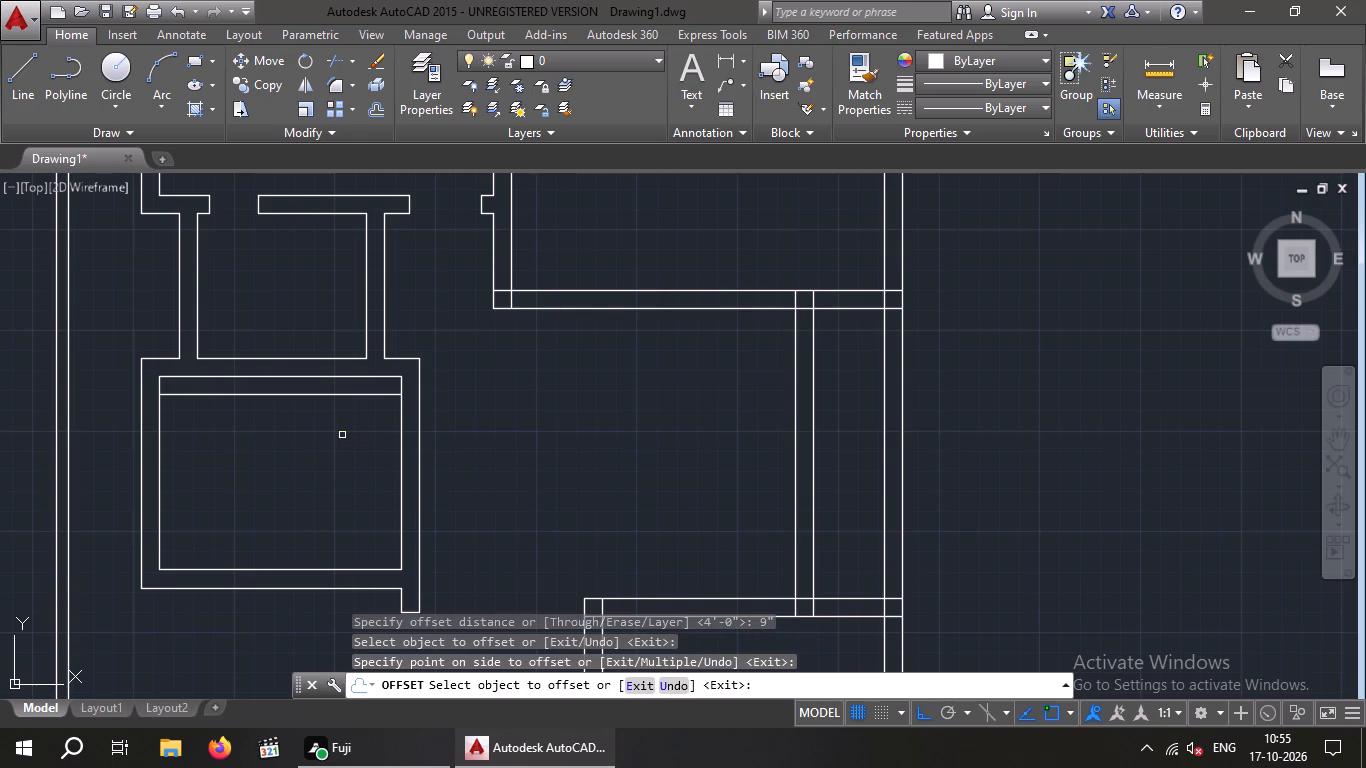
{"action": "key", "text": "Escape"}
{"action": "key", "text": "Escape"}
Offset the new line inside the lower-left room 3' further downward.
{"action": "key", "text": "o"}
{"action": "key", "text": "Return"}
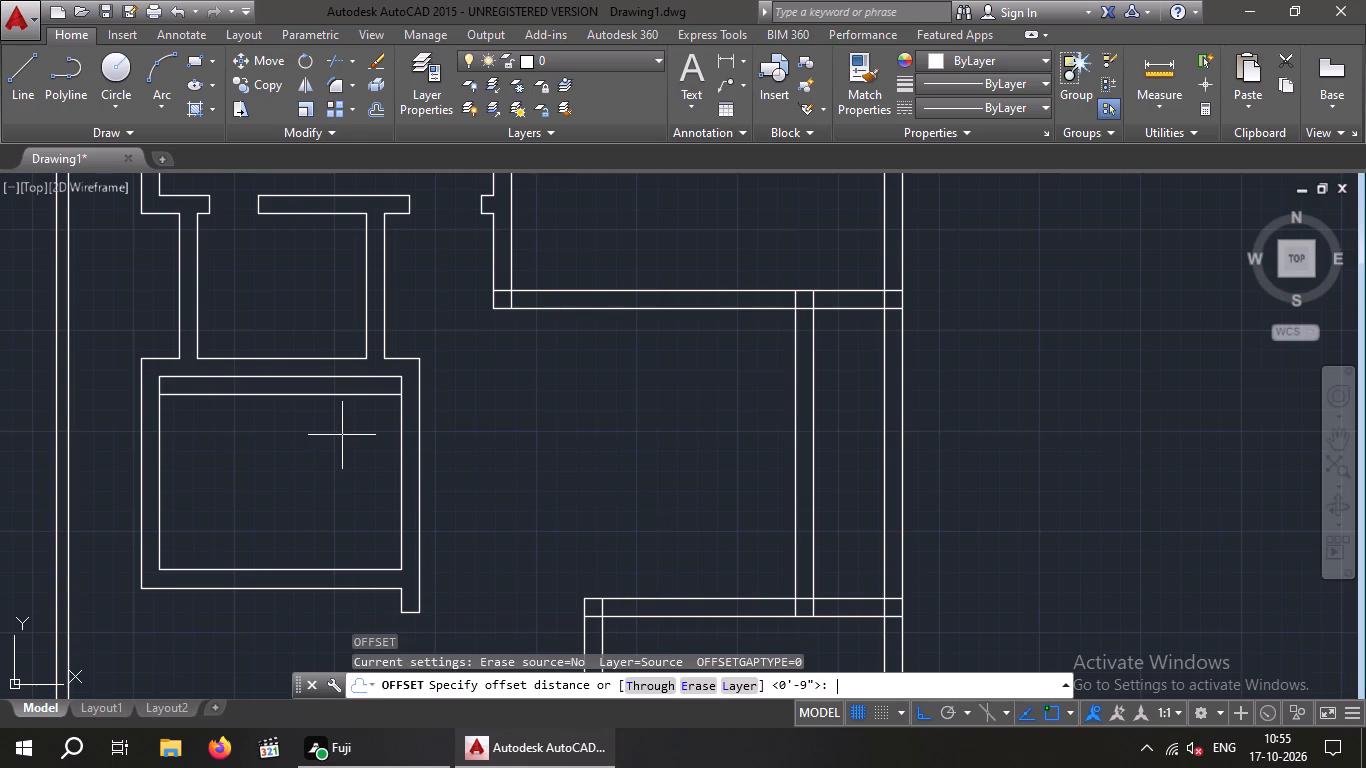
{"action": "key", "text": "3"}
{"action": "key", "text": "apostrophe"}
{"action": "key", "text": "Return"}
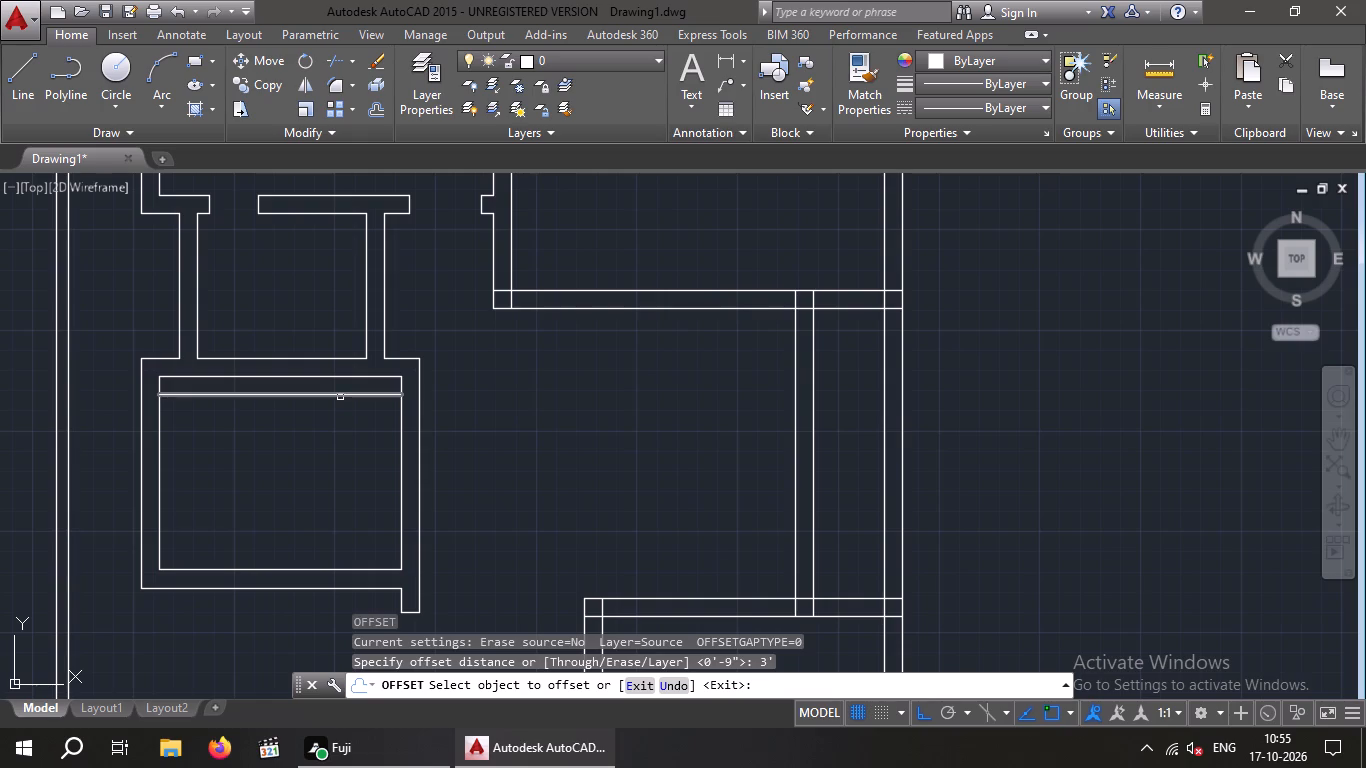
{"action": "left_click_drag", "start_coordinate": [340, 397], "coordinate": [349, 434]}
{"action": "left_click", "coordinate": [357, 472]}
{"action": "key", "text": "Escape"}
{"action": "key", "text": "Escape"}
Extend both offset lines to the outer face of the lower-left room's right wall.
{"action": "type", "text": "ex"}
{"action": "key", "text": "space"}
{"action": "key", "text": "space"}
{"action": "left_click", "coordinate": [362, 491]}
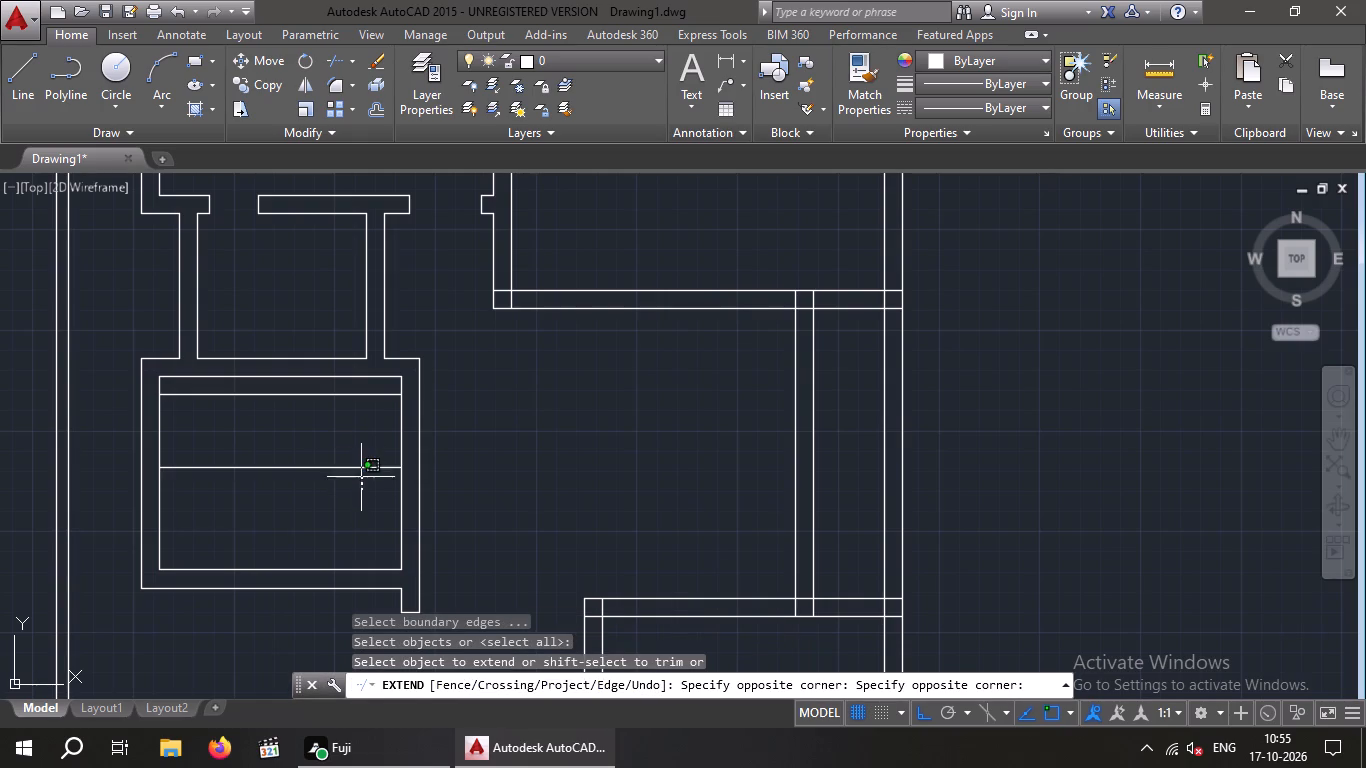
{"action": "left_click", "coordinate": [353, 391]}
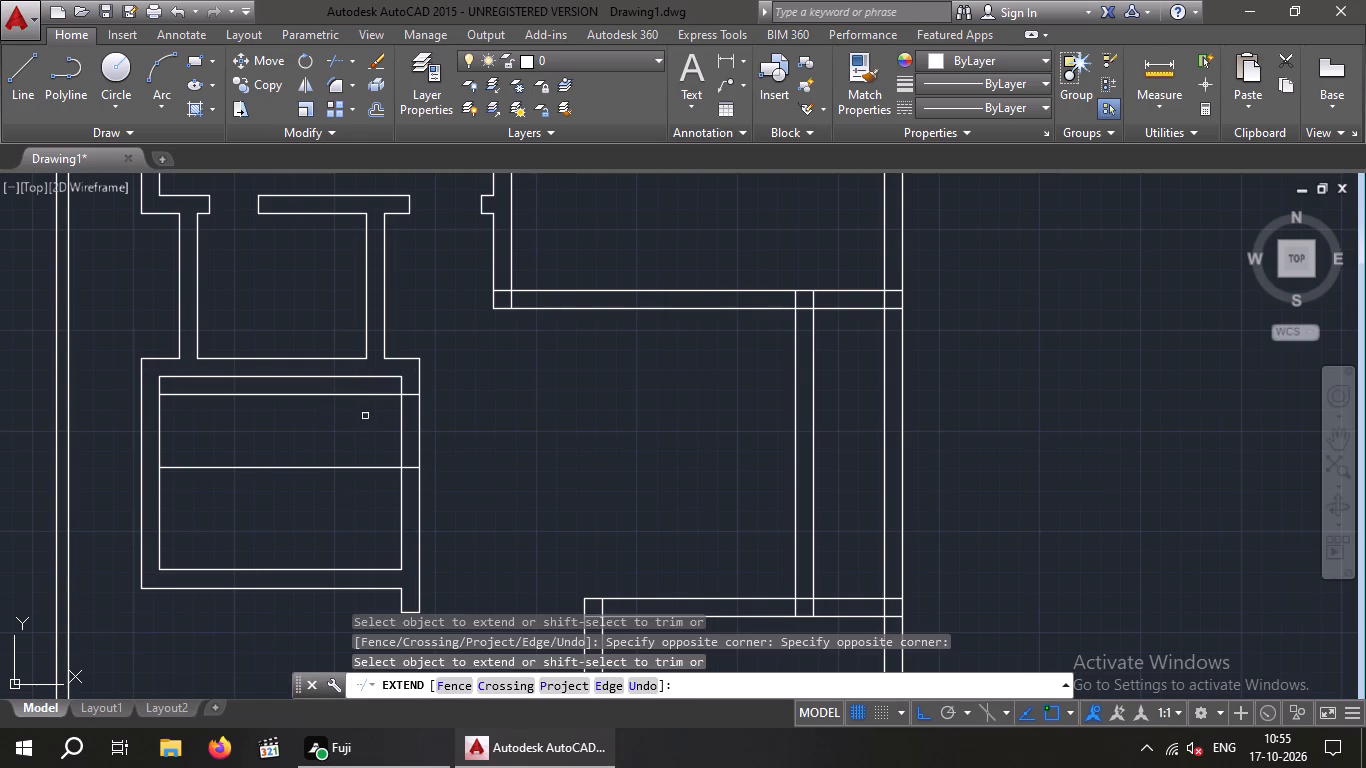
{"action": "key", "text": "Escape"}
{"action": "key", "text": "Escape"}
Trim the lower-left room's right wall between the two lines and their excess inside the room to form a 3' door opening.
{"action": "type", "text": "tr"}
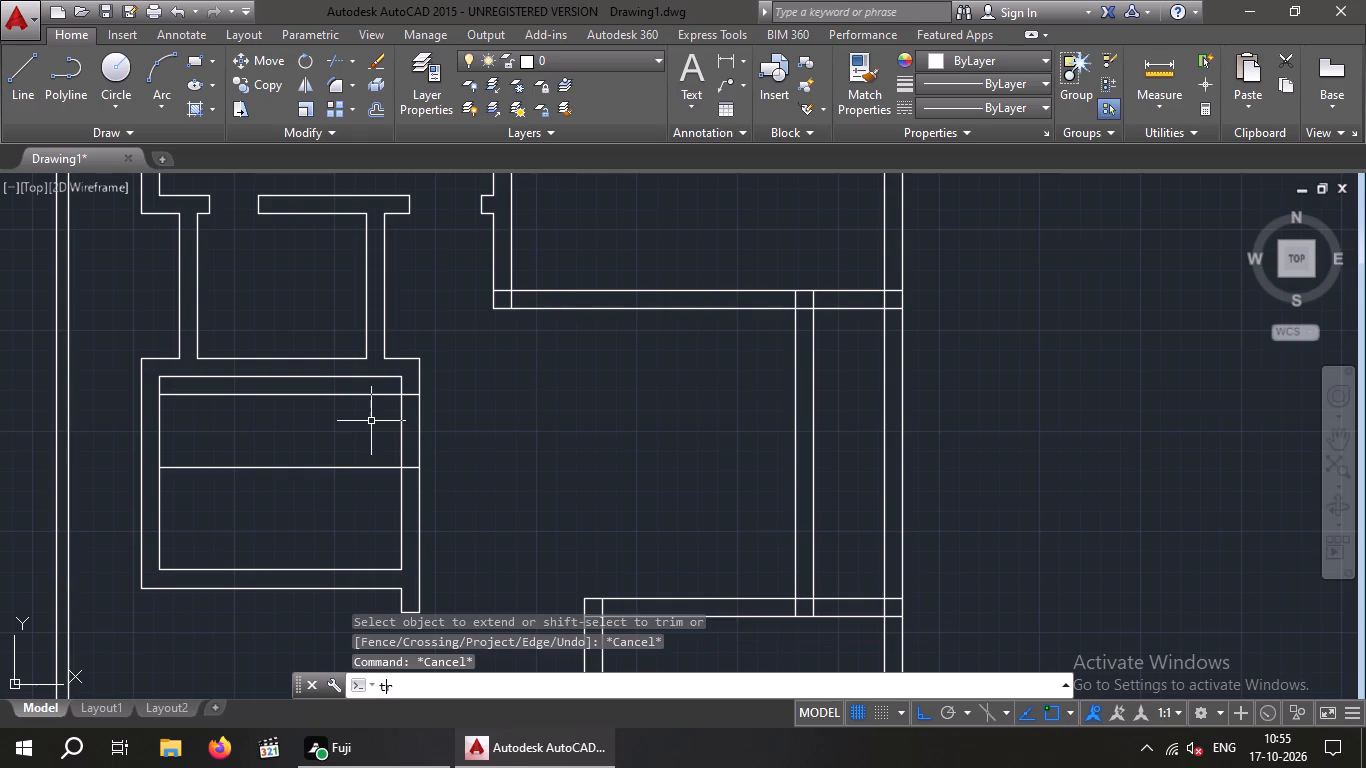
{"action": "key", "text": "space"}
{"action": "key", "text": "space"}
{"action": "left_click_drag", "start_coordinate": [492, 415], "coordinate": [374, 447]}
{"action": "left_click", "coordinate": [366, 447]}
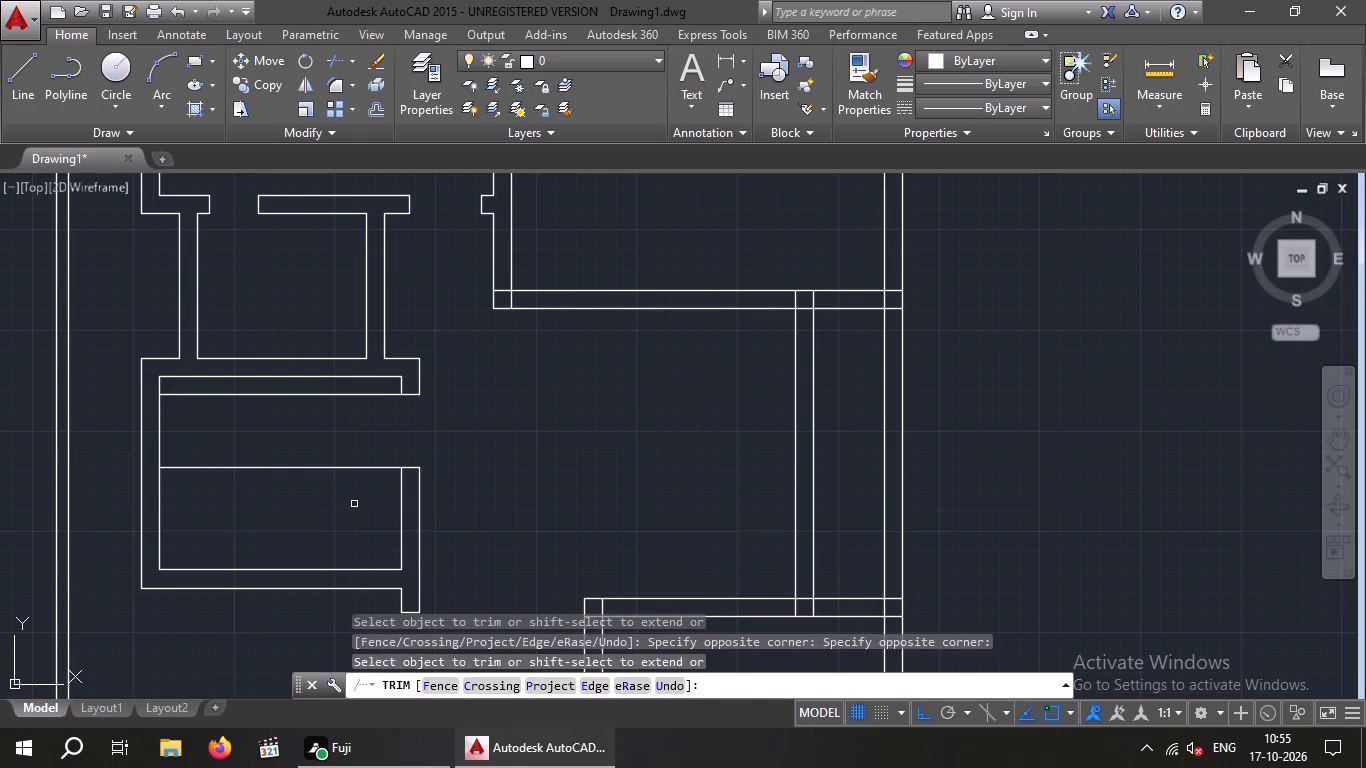
{"action": "left_click_drag", "start_coordinate": [355, 504], "coordinate": [322, 467]}
{"action": "left_click", "coordinate": [286, 392]}
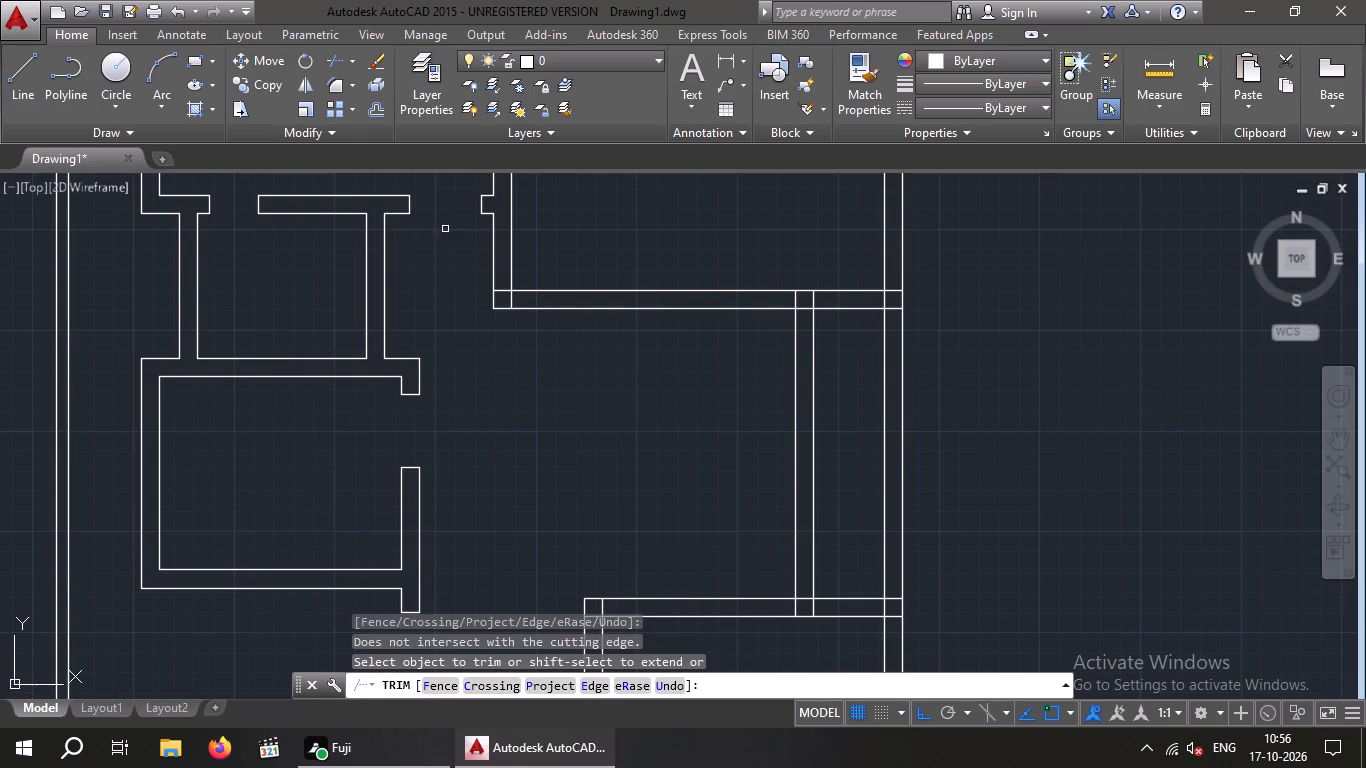
{"action": "middle_click_drag", "start_coordinate": [455, 275], "coordinate": [446, 420]}
{"action": "scroll", "coordinate": [431, 362], "scroll_direction": "down", "scroll_amount": 1}
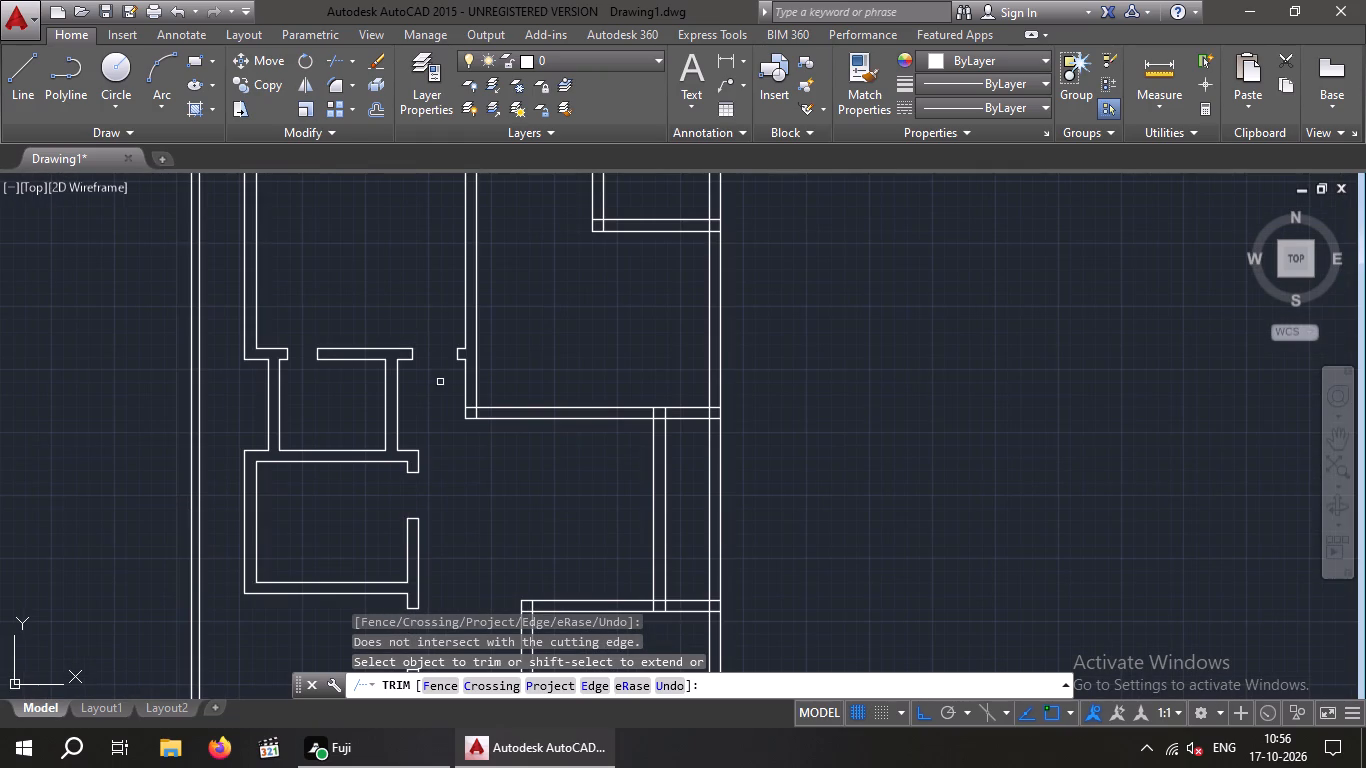
{"action": "key", "text": "Escape"}
{"action": "key", "text": "Escape"}
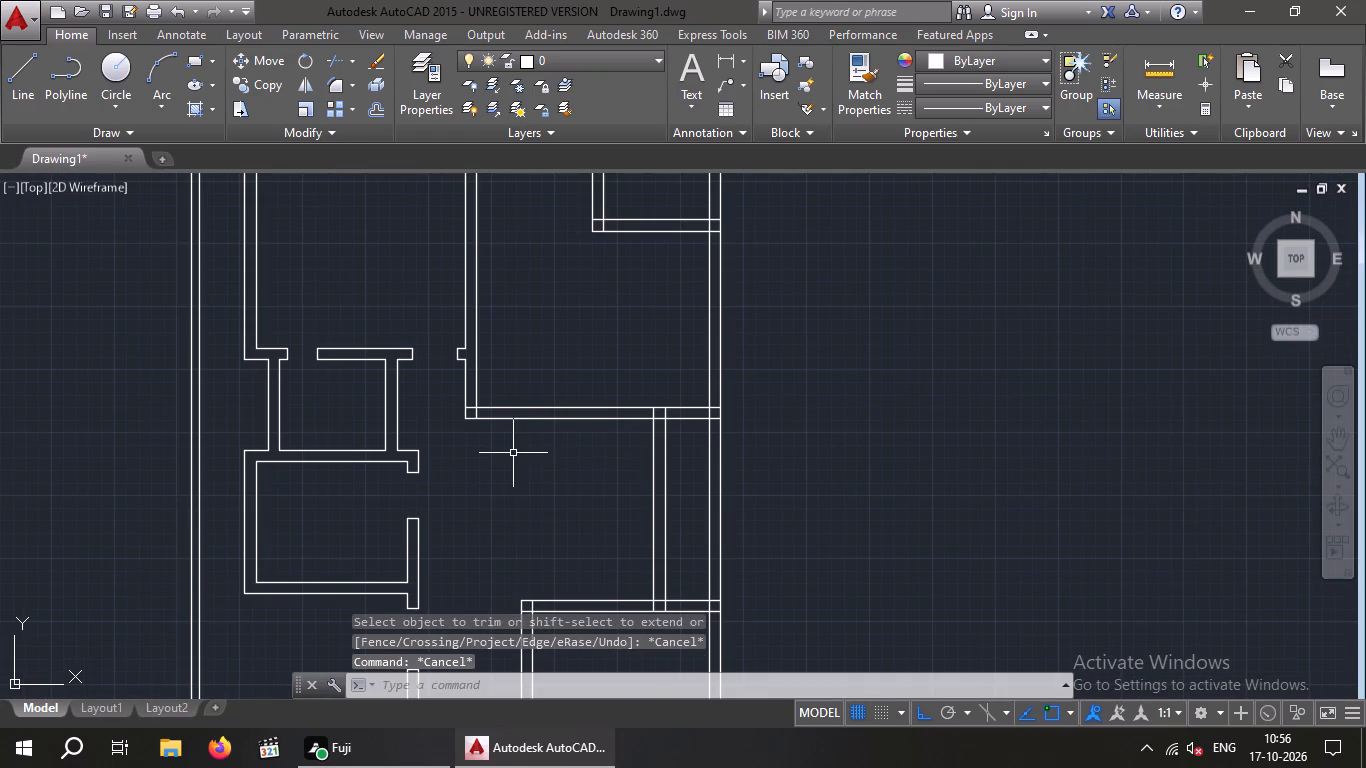
Offset the right line of the upper central vertical wall 9" to the right.
{"action": "key", "text": "o"}
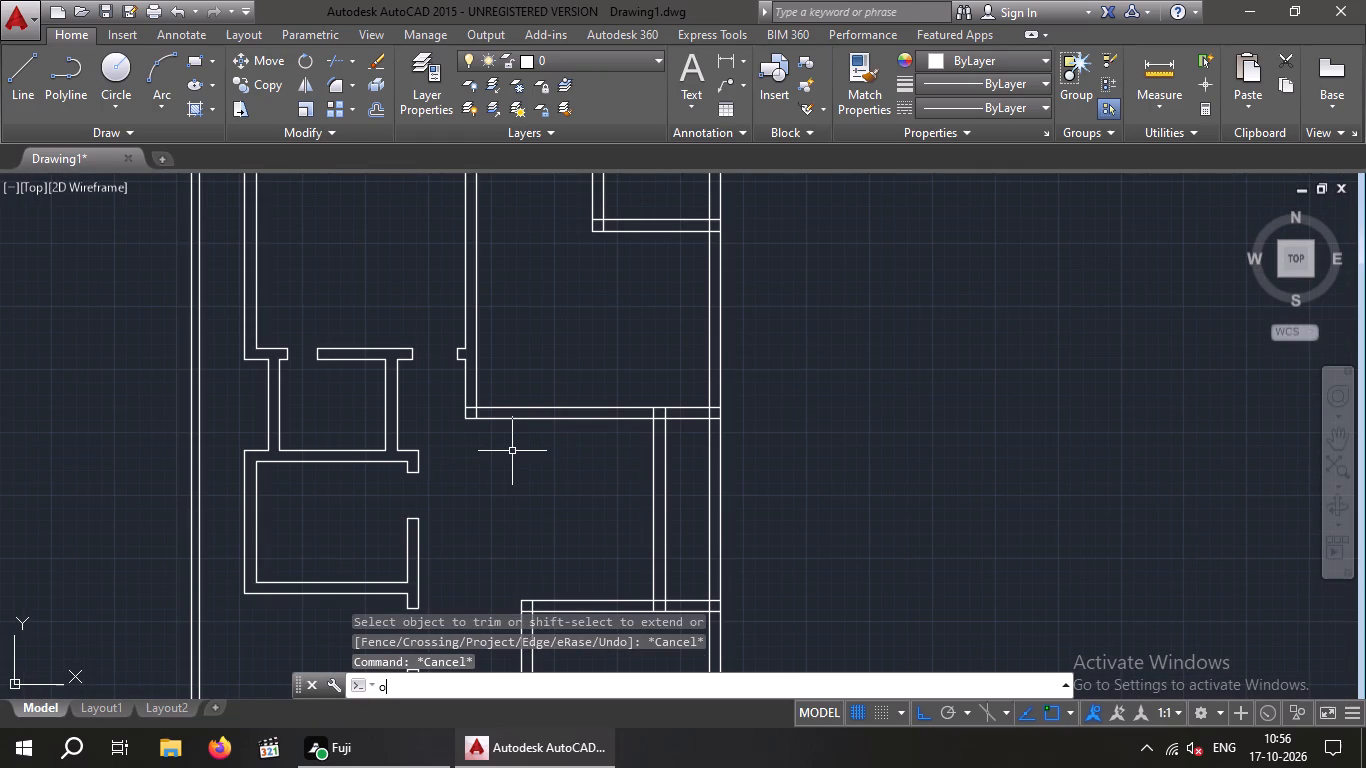
{"action": "key", "text": "Return"}
{"action": "type", "text": "9\""}
{"action": "key", "text": "Return"}
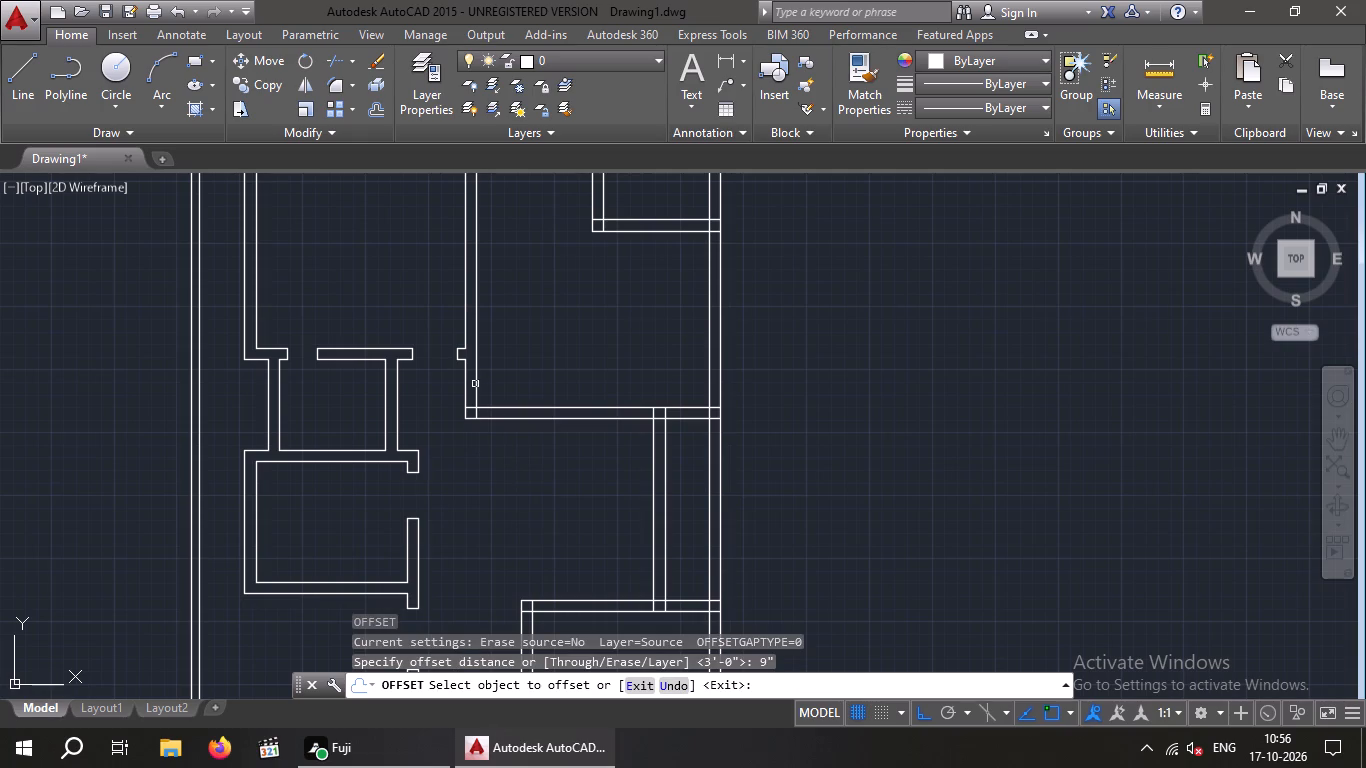
{"action": "left_click_drag", "start_coordinate": [475, 385], "coordinate": [485, 387]}
{"action": "left_click", "coordinate": [547, 380]}
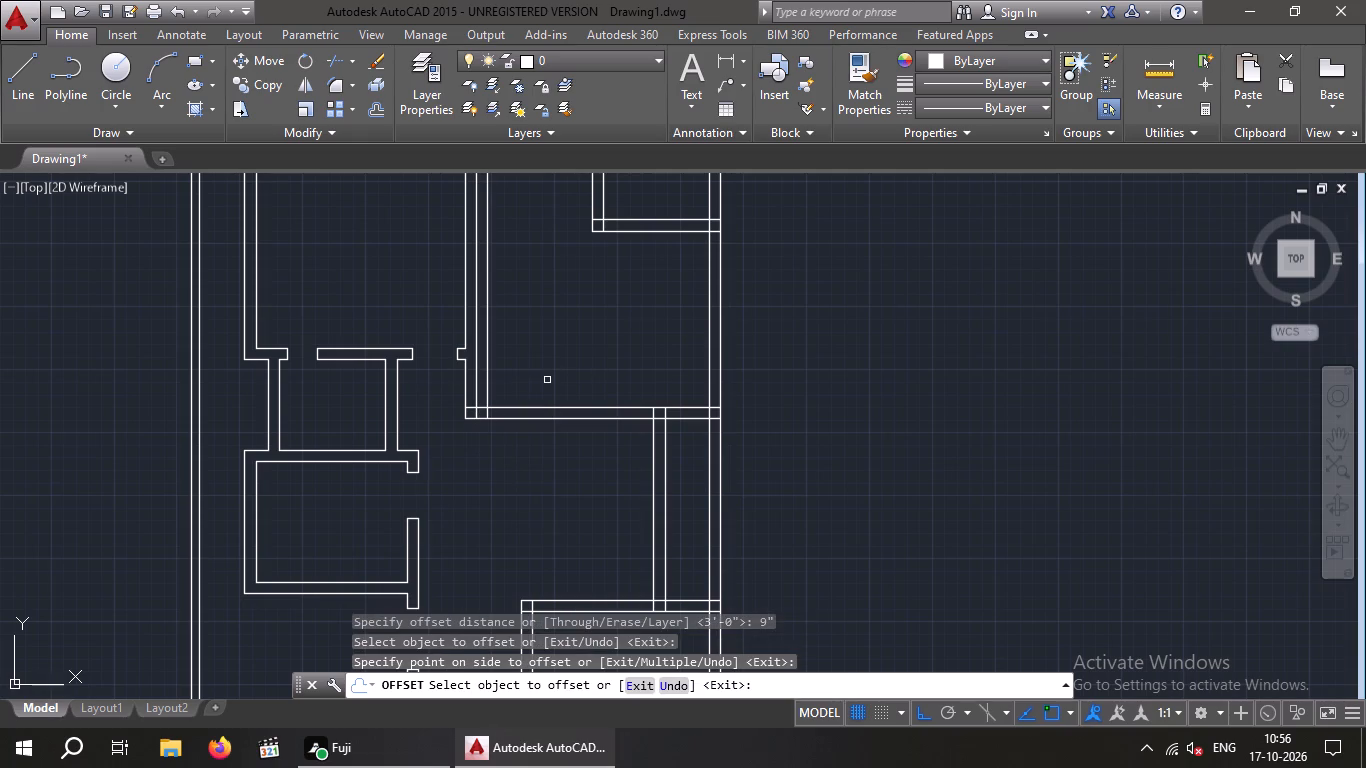
{"action": "key", "text": "Escape"}
{"action": "key", "text": "Escape"}
Offset the new vertical line beside the upper central wall 3' further to the right.
{"action": "key", "text": "o"}
{"action": "key", "text": "Return"}
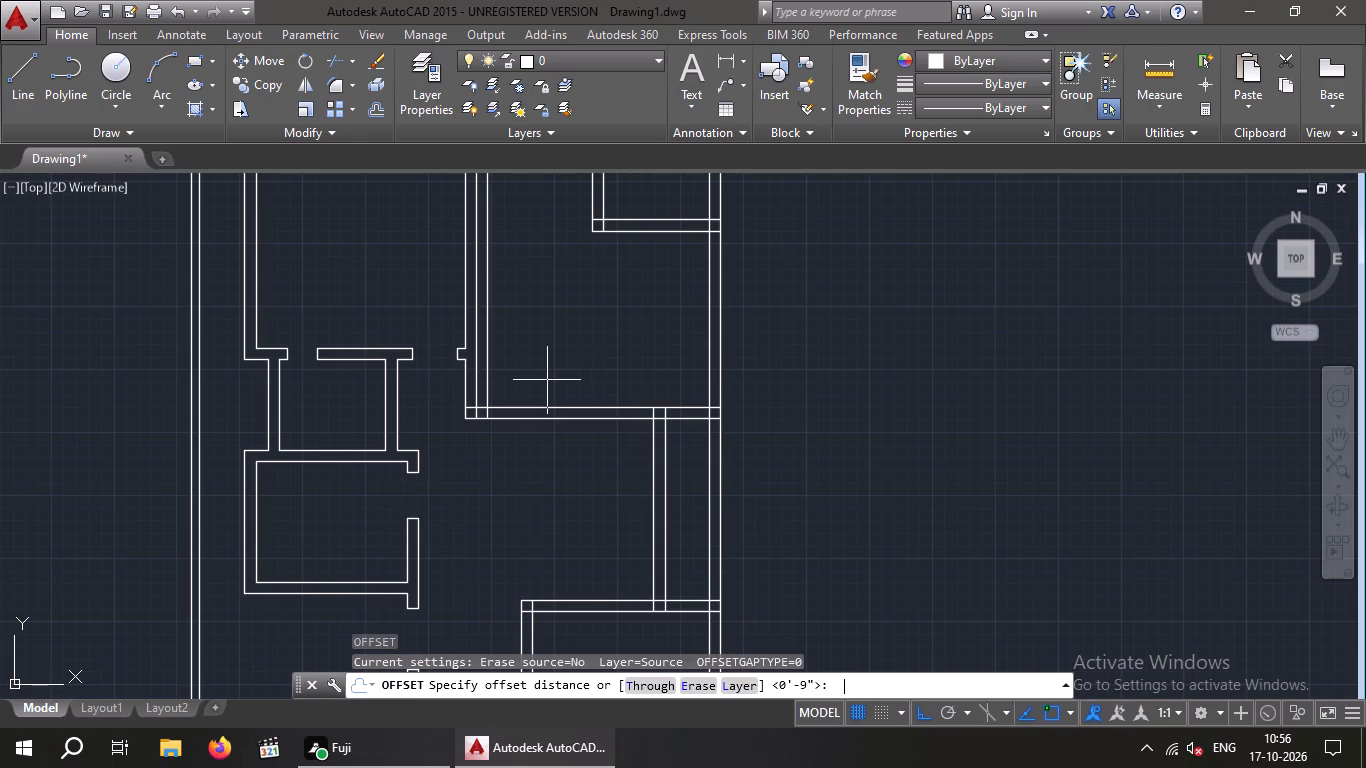
{"action": "key", "text": "3"}
{"action": "key", "text": "apostrophe"}
{"action": "key", "text": "Return"}
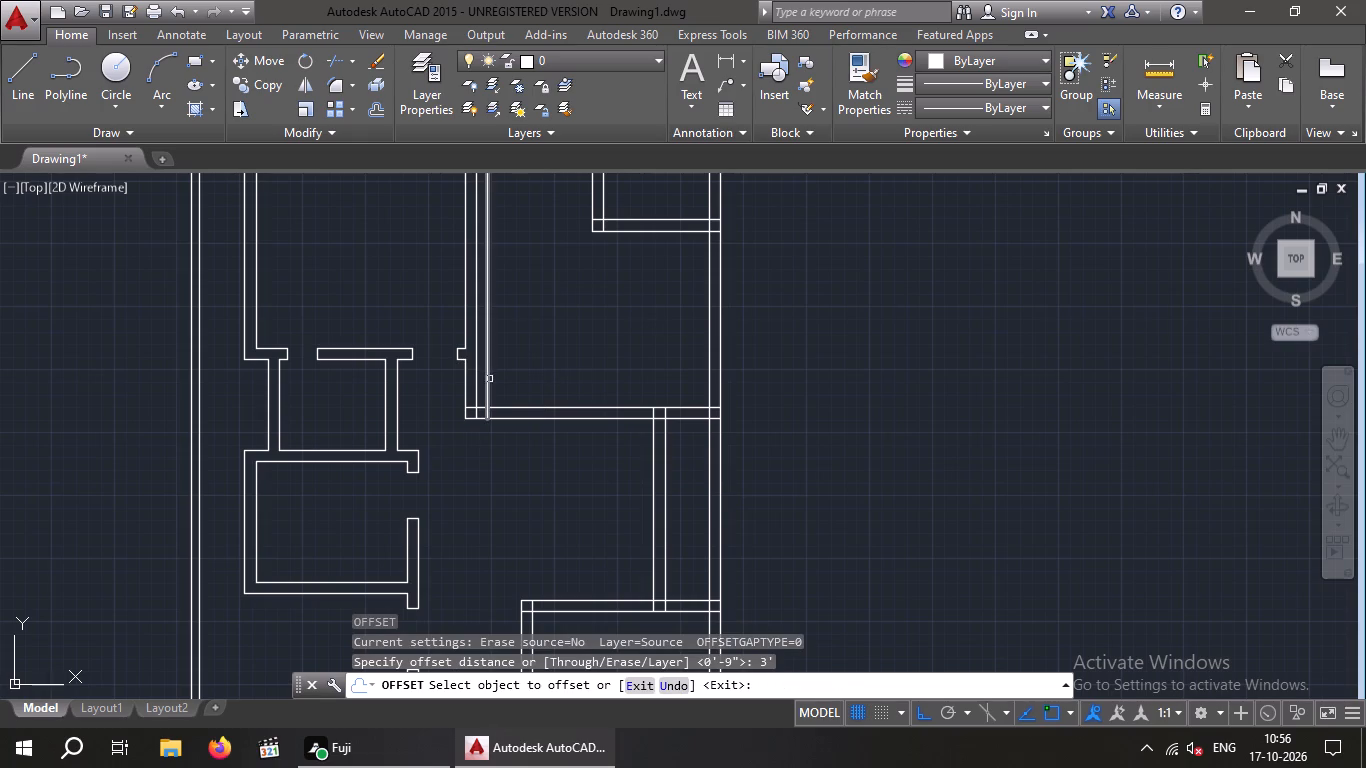
{"action": "left_click_drag", "start_coordinate": [489, 379], "coordinate": [511, 378]}
{"action": "left_click", "coordinate": [570, 368]}
{"action": "key", "text": "Escape"}
{"action": "key", "text": "Escape"}
Trim both offset lines back to the horizontal wall, and trim the wall between them to form a 3' door opening.
{"action": "key", "text": "t"}
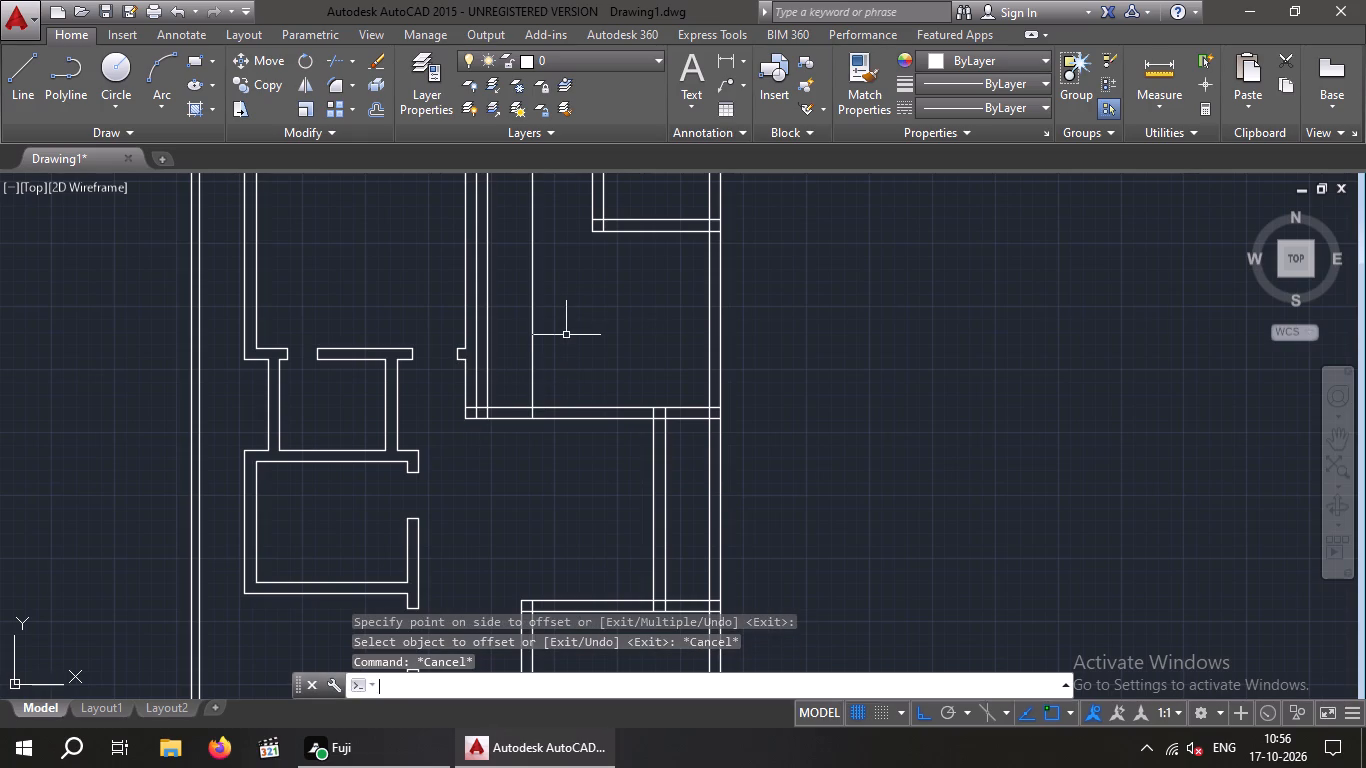
{"action": "key", "text": "r"}
{"action": "key", "text": "space"}
{"action": "key", "text": "space"}
{"action": "scroll", "coordinate": [535, 332], "scroll_direction": "up", "scroll_amount": 3}
{"action": "left_click_drag", "start_coordinate": [547, 352], "coordinate": [487, 405]}
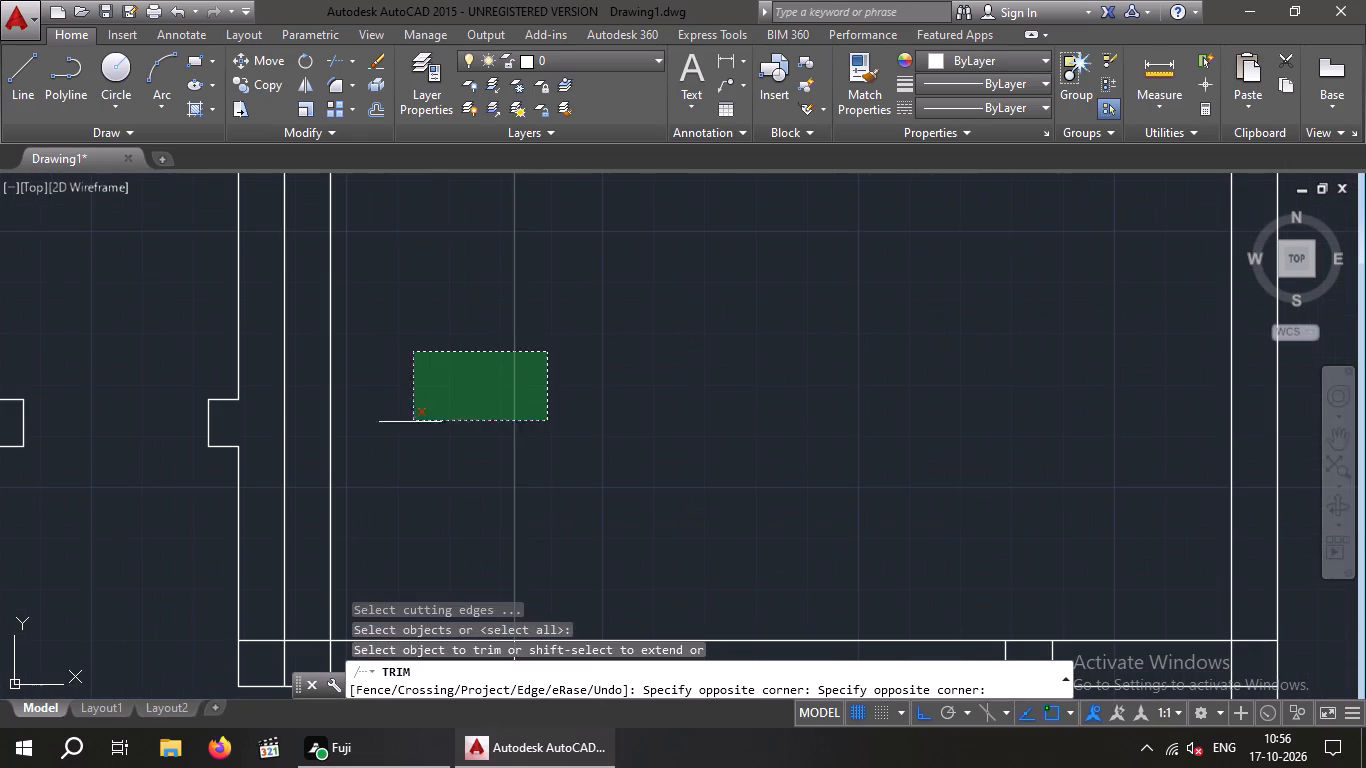
{"action": "left_click", "coordinate": [317, 452]}
{"action": "scroll", "coordinate": [392, 388], "scroll_direction": "down", "scroll_amount": 3}
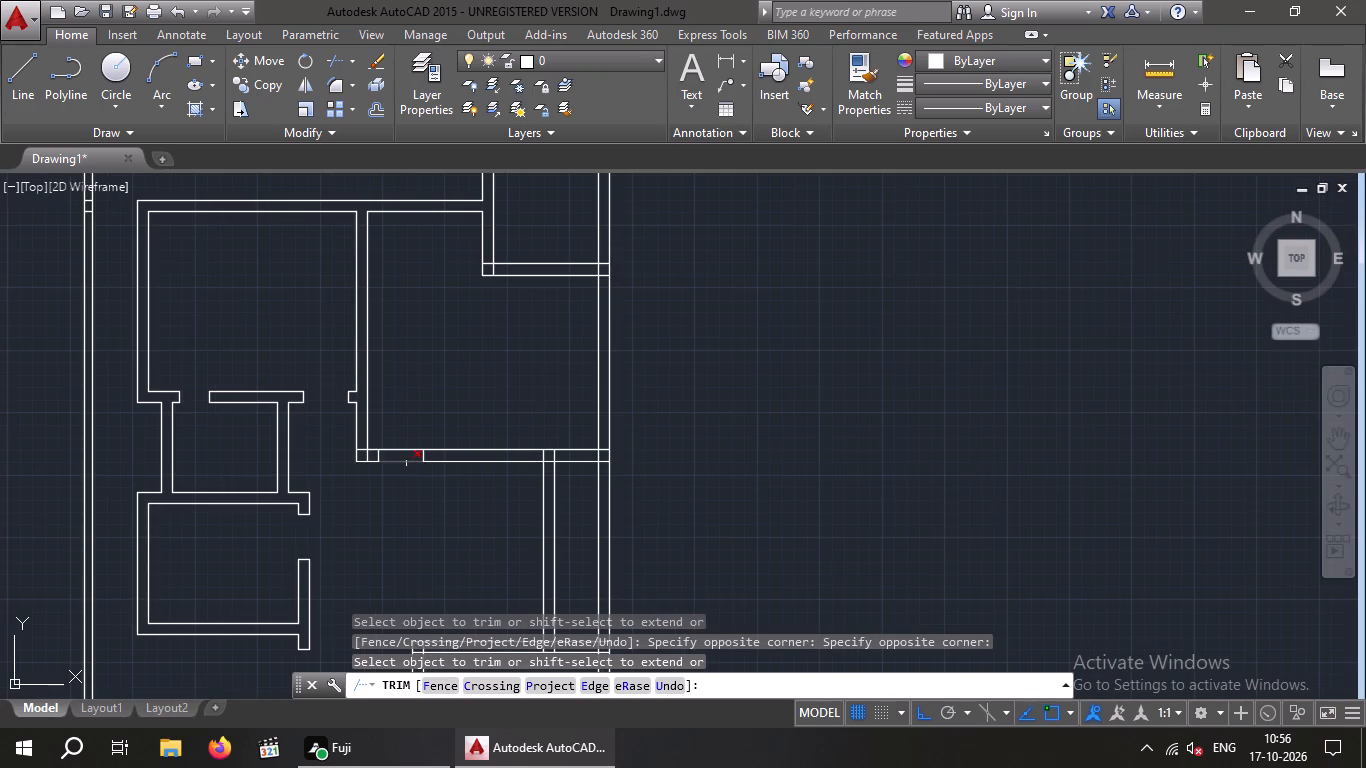
{"action": "scroll", "coordinate": [408, 463], "scroll_direction": "up", "scroll_amount": 2}
{"action": "left_click_drag", "start_coordinate": [398, 490], "coordinate": [392, 471]}
{"action": "left_click", "coordinate": [395, 418]}
Trim the crossing lines at the corner where the upper central vertical wall meets the horizontal wall beside the door opening.
{"action": "scroll", "coordinate": [295, 450], "scroll_direction": "up", "scroll_amount": 3}
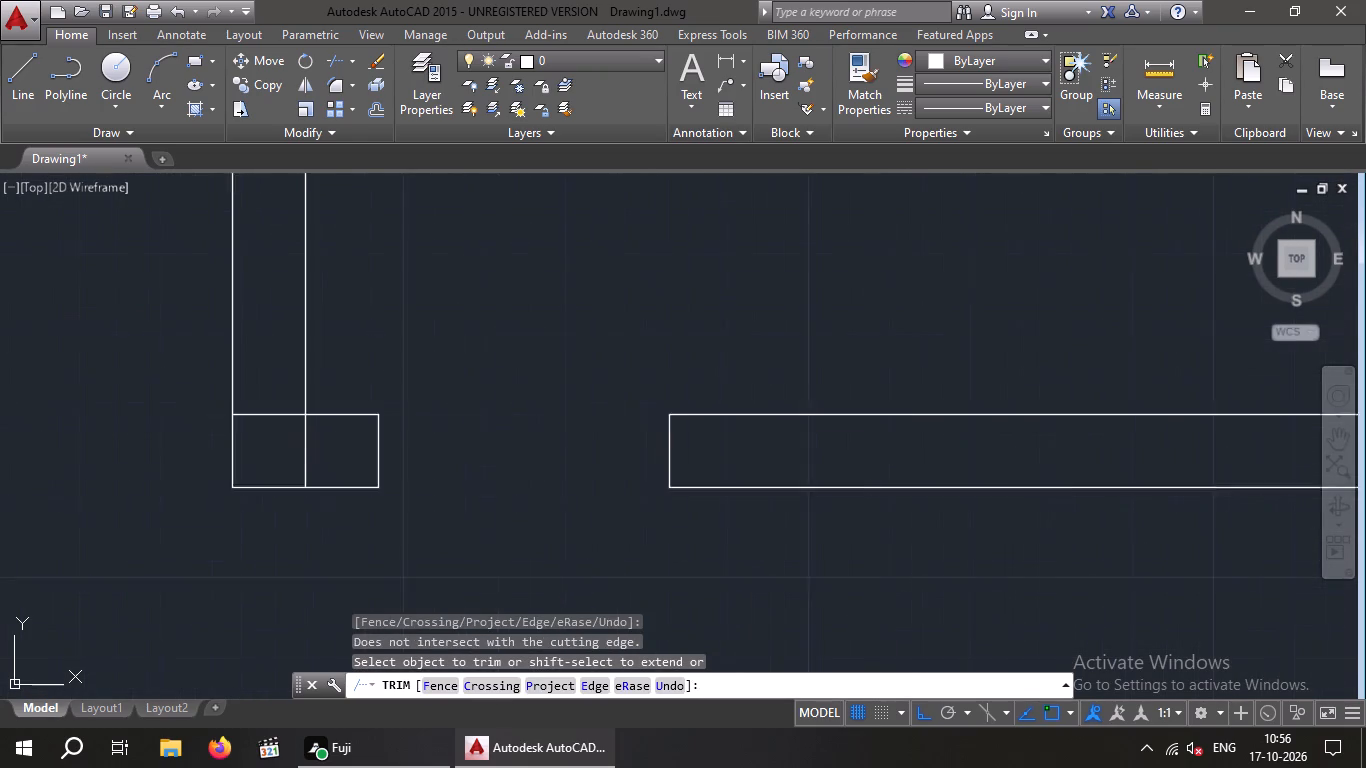
{"action": "left_click_drag", "start_coordinate": [358, 435], "coordinate": [315, 463]}
{"action": "left_click", "coordinate": [311, 463]}
{"action": "left_click", "coordinate": [305, 465]}
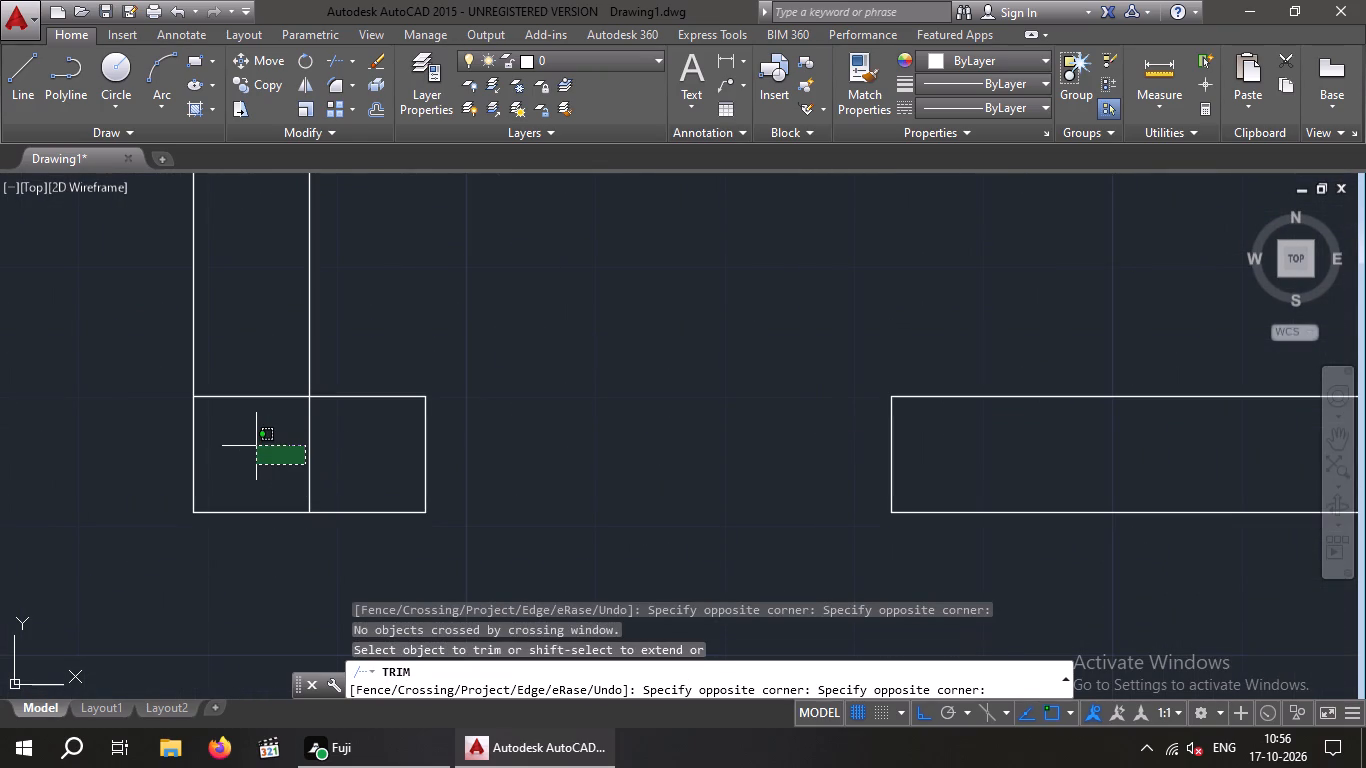
{"action": "left_click", "coordinate": [226, 368]}
{"action": "left_click_drag", "start_coordinate": [332, 421], "coordinate": [290, 450]}
{"action": "left_click", "coordinate": [284, 451]}
{"action": "scroll", "coordinate": [402, 259], "scroll_direction": "down", "scroll_amount": 3}
{"action": "scroll", "coordinate": [484, 304], "scroll_direction": "down", "scroll_amount": 1}
{"action": "middle_click_drag", "start_coordinate": [451, 359], "coordinate": [351, 424]}
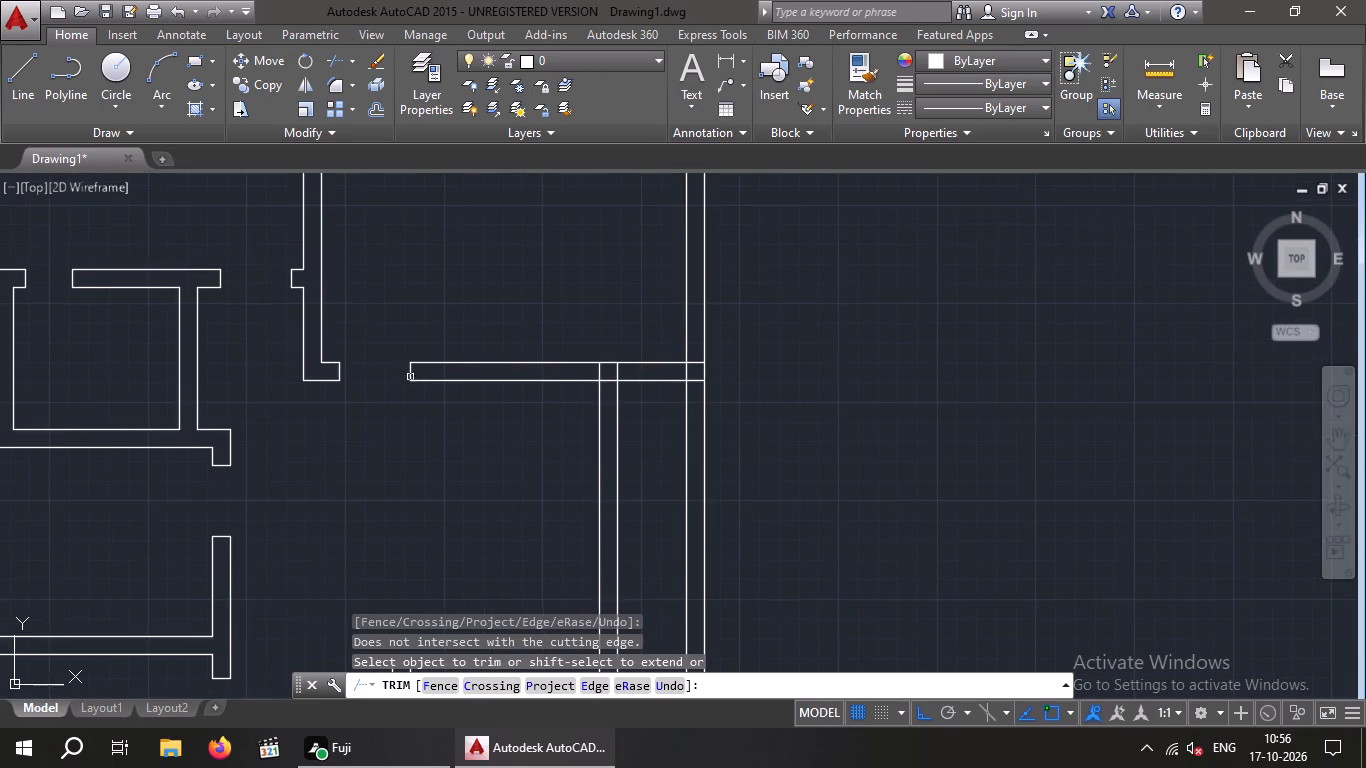
{"action": "scroll", "coordinate": [422, 369], "scroll_direction": "down", "scroll_amount": 3}
{"action": "middle_click_drag", "start_coordinate": [397, 418], "coordinate": [357, 498]}
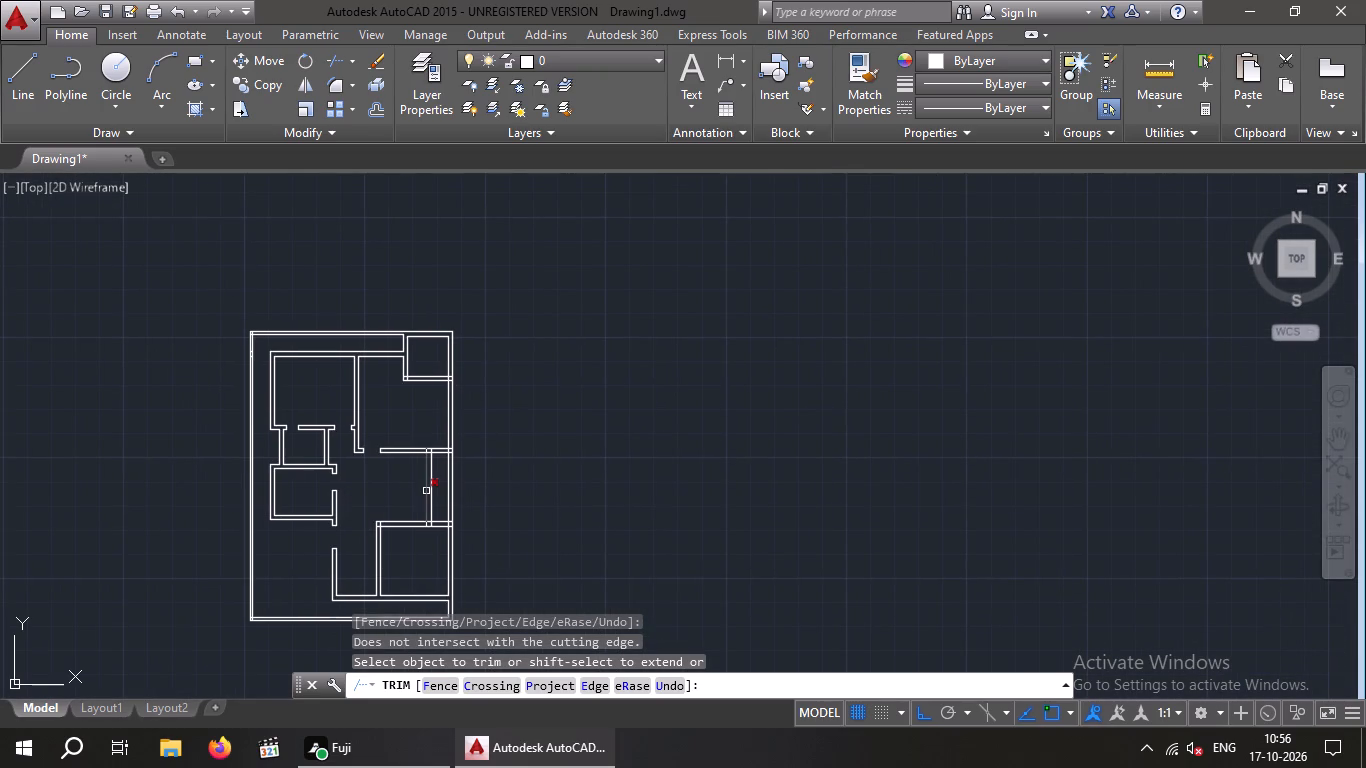
{"action": "scroll", "coordinate": [400, 379], "scroll_direction": "up", "scroll_amount": 3}
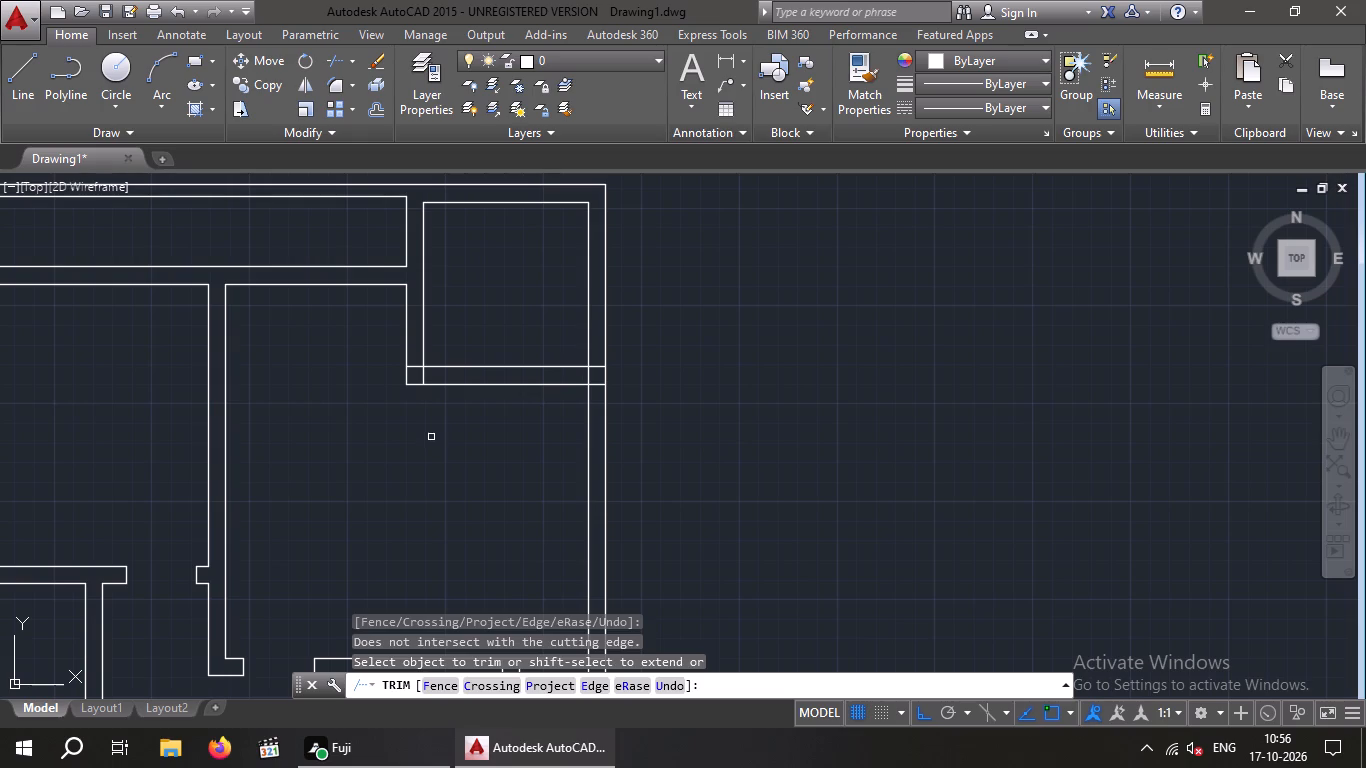
{"action": "key", "text": "Escape"}
{"action": "key", "text": "Escape"}
Offset the inner line of the top-right square room's bottom wall 6" upward.
{"action": "key", "text": "o"}
{"action": "key", "text": "Return"}
{"action": "key", "text": "6"}
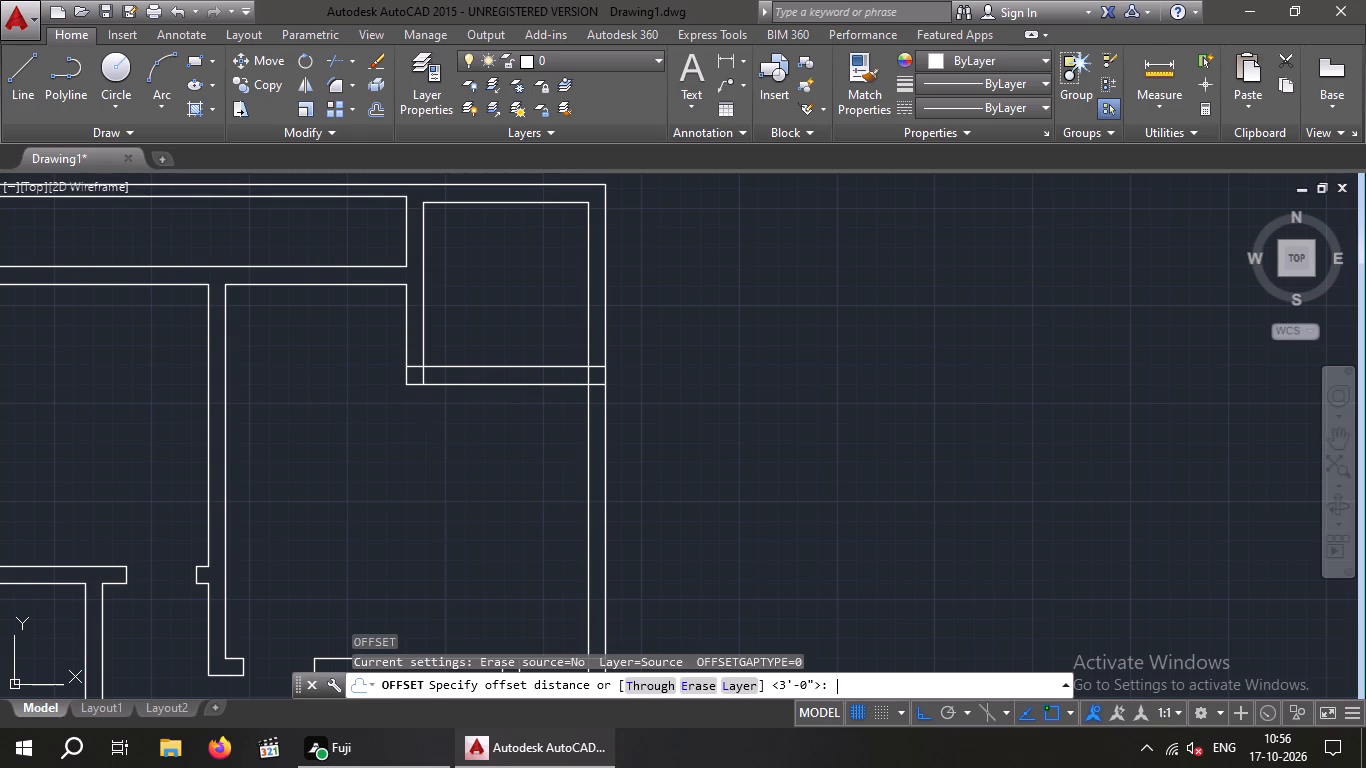
{"action": "key", "text": "shift+quotedbl"}
{"action": "key", "text": "Return"}
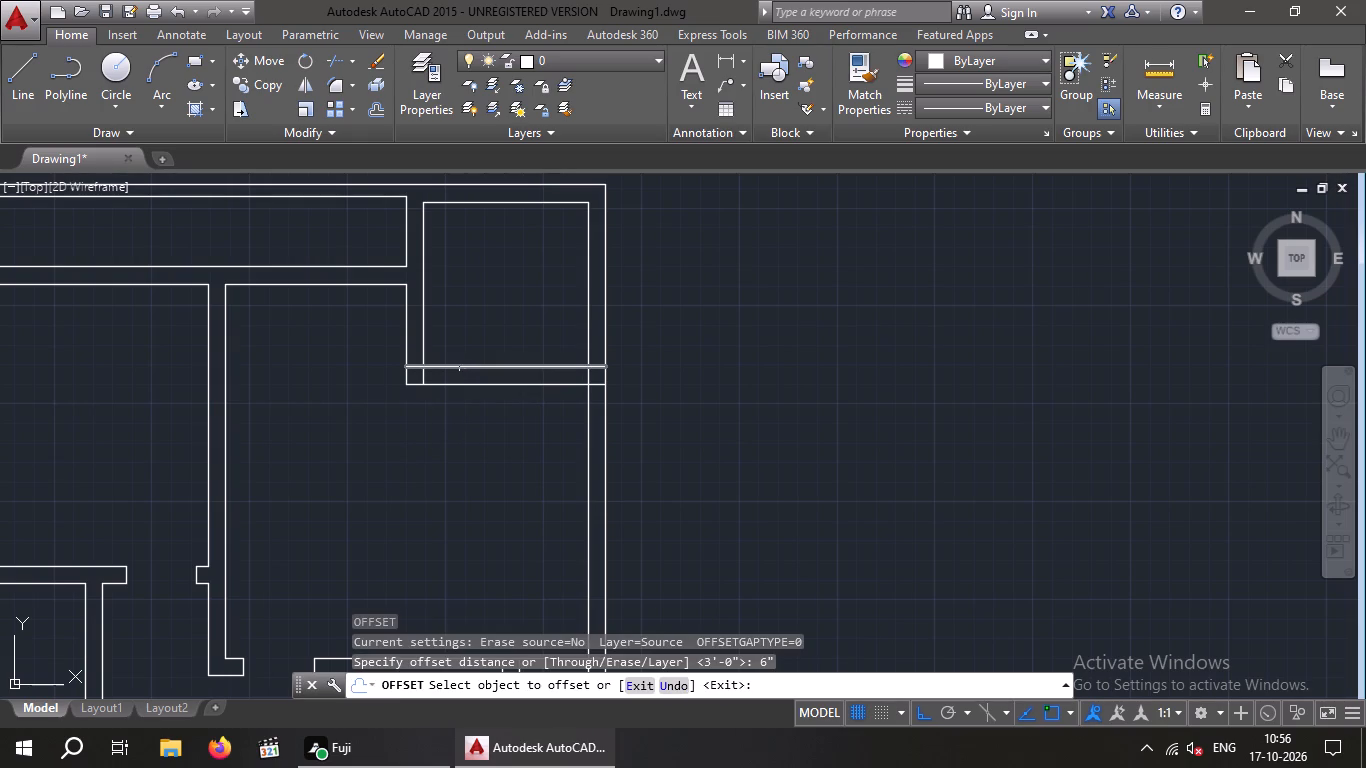
{"action": "left_click_drag", "start_coordinate": [463, 369], "coordinate": [459, 346]}
{"action": "left_click", "coordinate": [454, 316]}
{"action": "key", "text": "Escape"}
{"action": "key", "text": "Escape"}
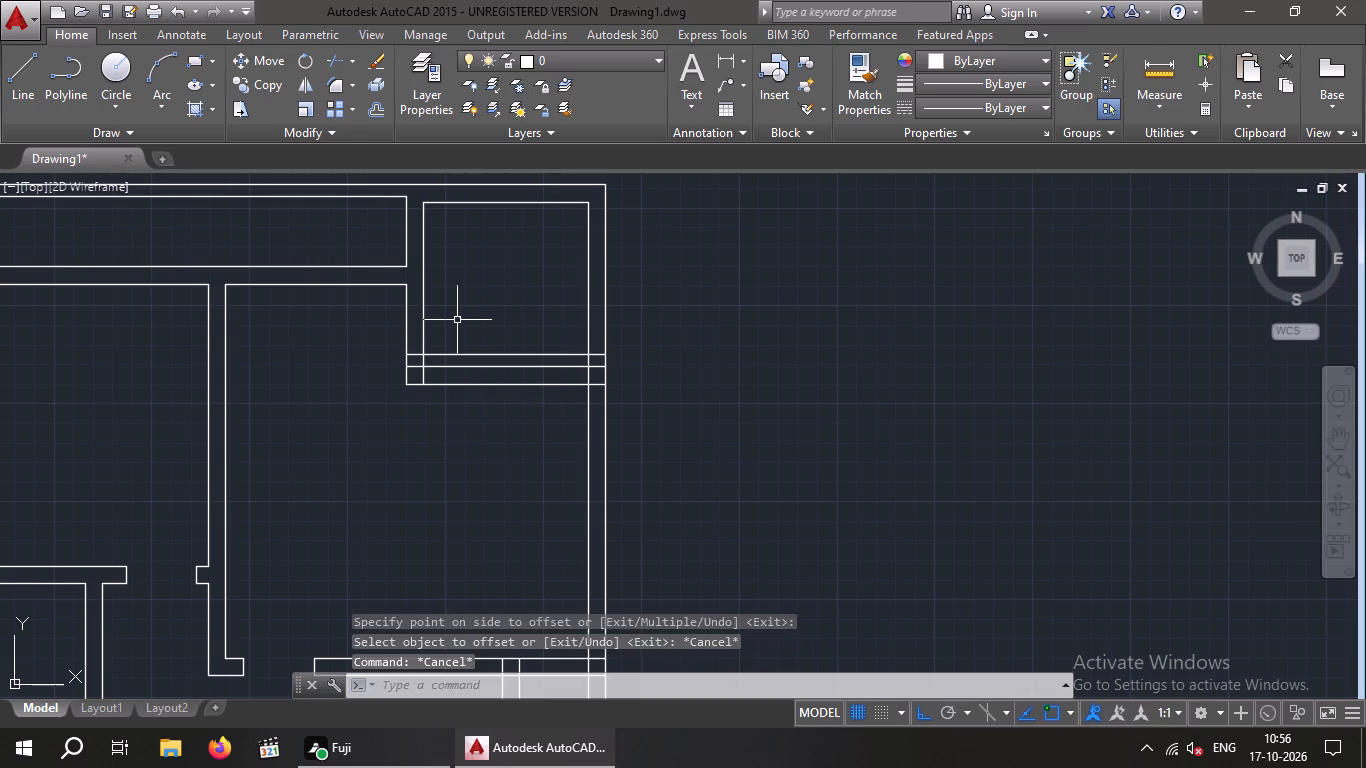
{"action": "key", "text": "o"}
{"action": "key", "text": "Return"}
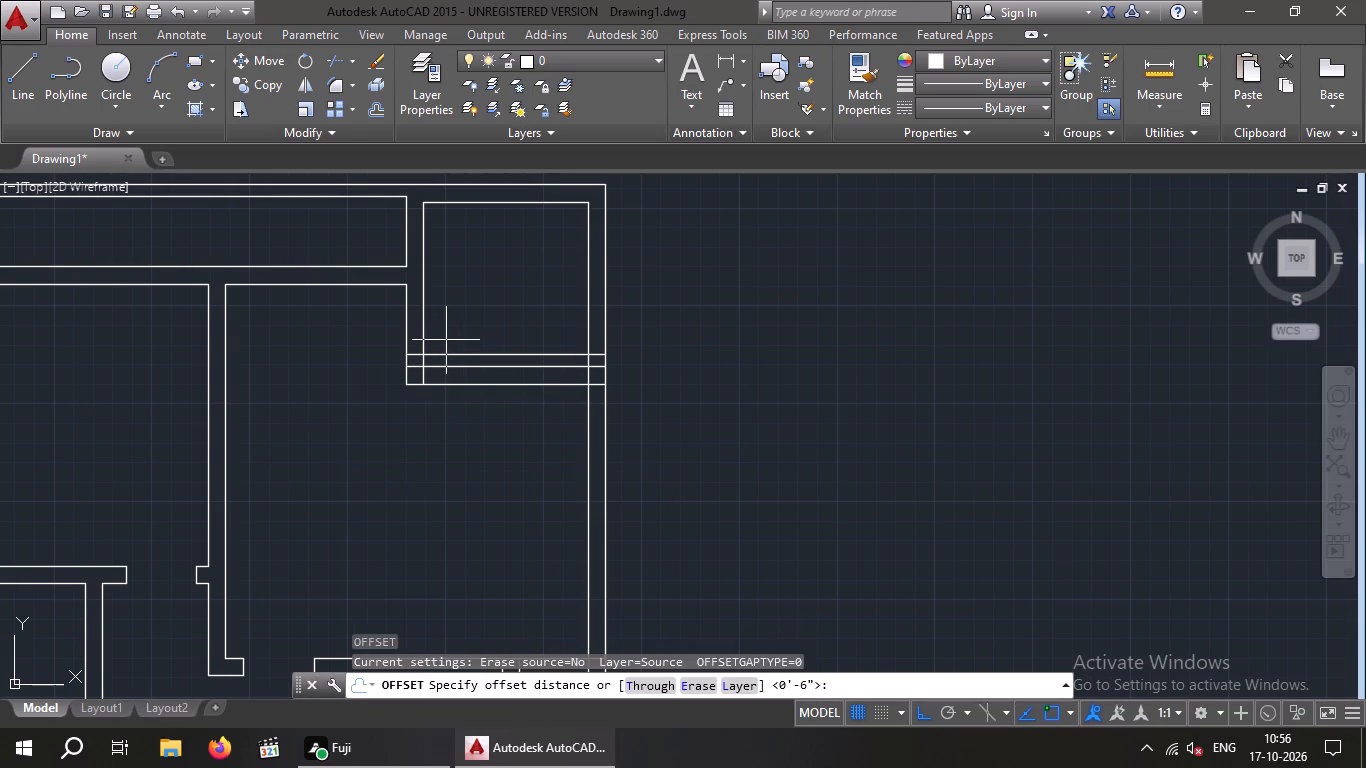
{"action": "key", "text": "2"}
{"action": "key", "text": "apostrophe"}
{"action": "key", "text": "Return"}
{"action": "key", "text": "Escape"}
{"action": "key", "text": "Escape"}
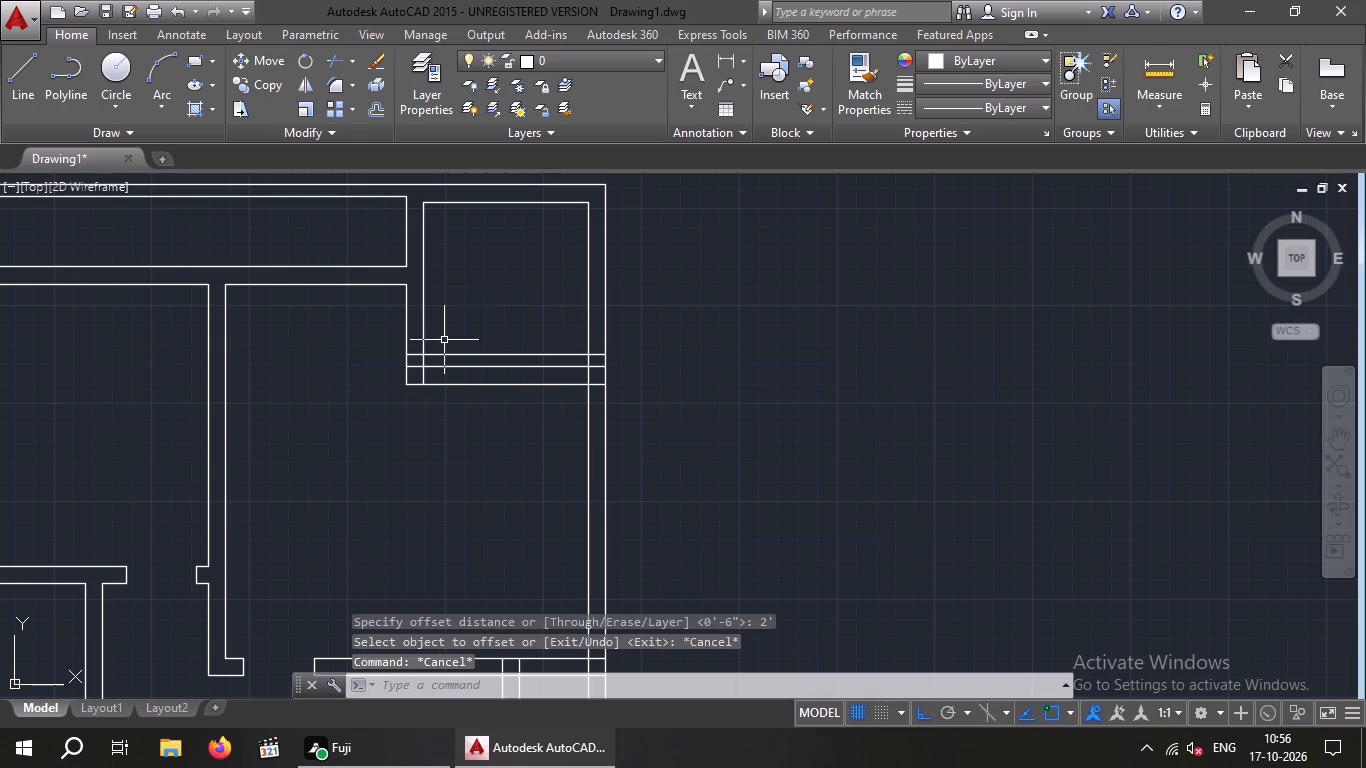
Offset the 6" offset line above the top-right square room's bottom wall 2' further upward.
{"action": "key", "text": "o"}
{"action": "key", "text": "Return"}
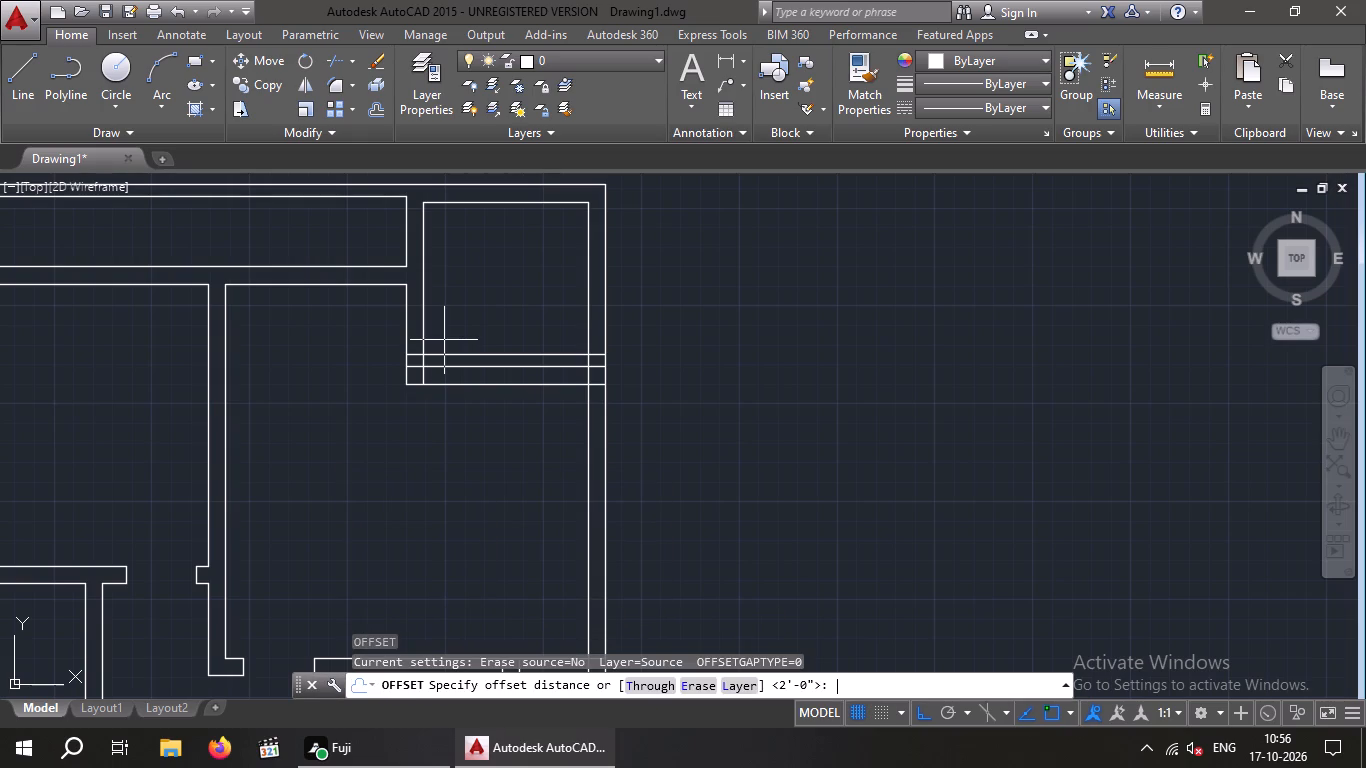
{"action": "type", "text": "2'"}
{"action": "key", "text": "Return"}
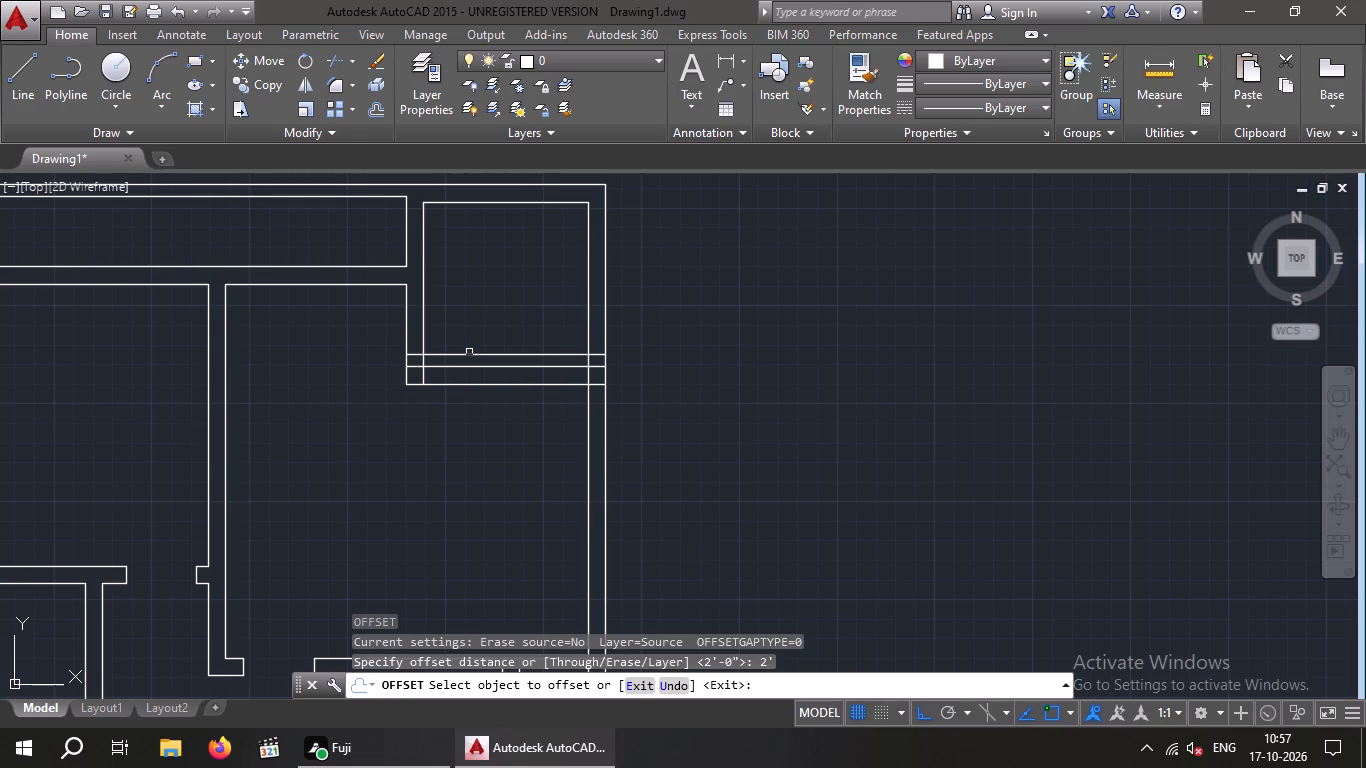
{"action": "left_click", "coordinate": [469, 354]}
{"action": "left_click", "coordinate": [473, 322]}
{"action": "key", "text": "Escape"}
{"action": "key", "text": "Escape"}
Trim both offset lines back to the square room's left wall, and trim that wall between them to form a 2' door opening.
{"action": "scroll", "coordinate": [478, 335], "scroll_direction": "up", "scroll_amount": 2}
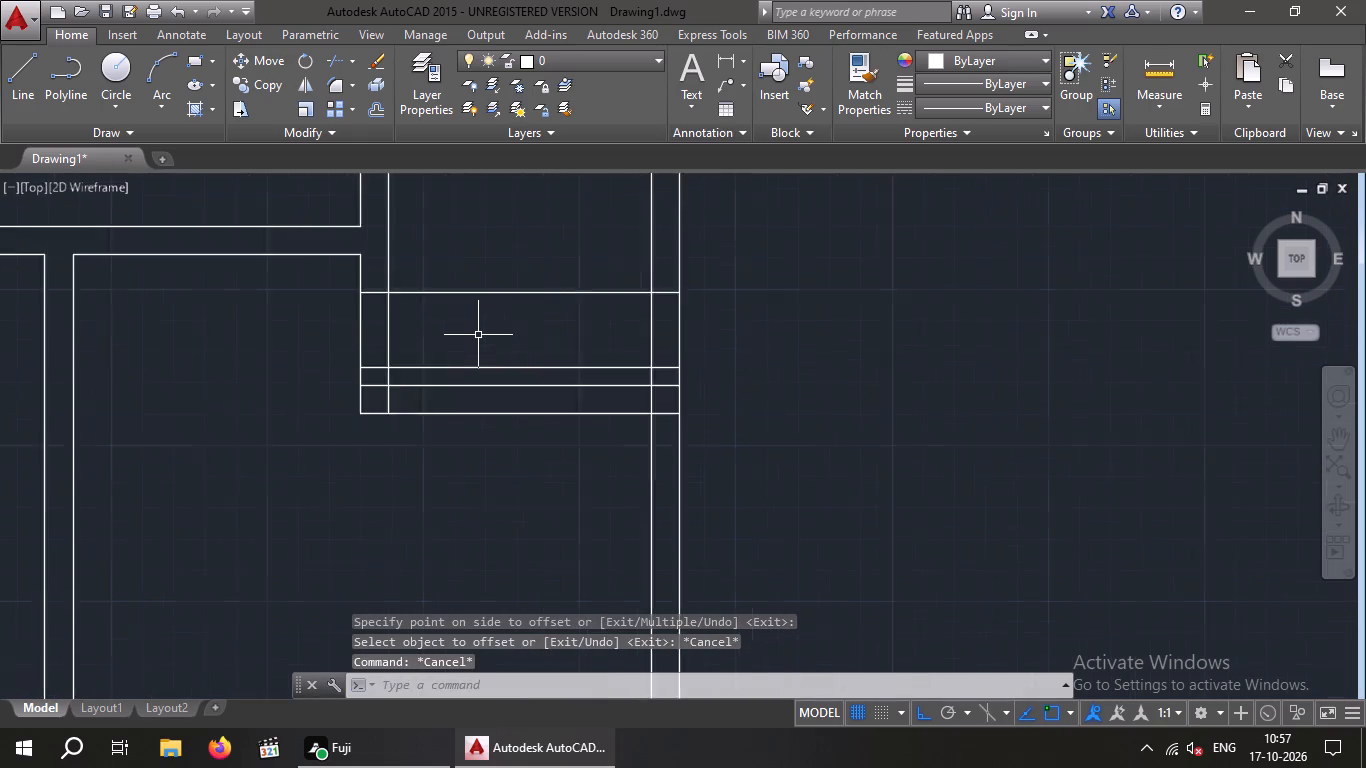
{"action": "scroll", "coordinate": [478, 335], "scroll_direction": "up", "scroll_amount": 1}
{"action": "scroll", "coordinate": [478, 334], "scroll_direction": "down", "scroll_amount": 1}
{"action": "type", "text": "tr"}
{"action": "key", "text": "space"}
{"action": "key", "text": "space"}
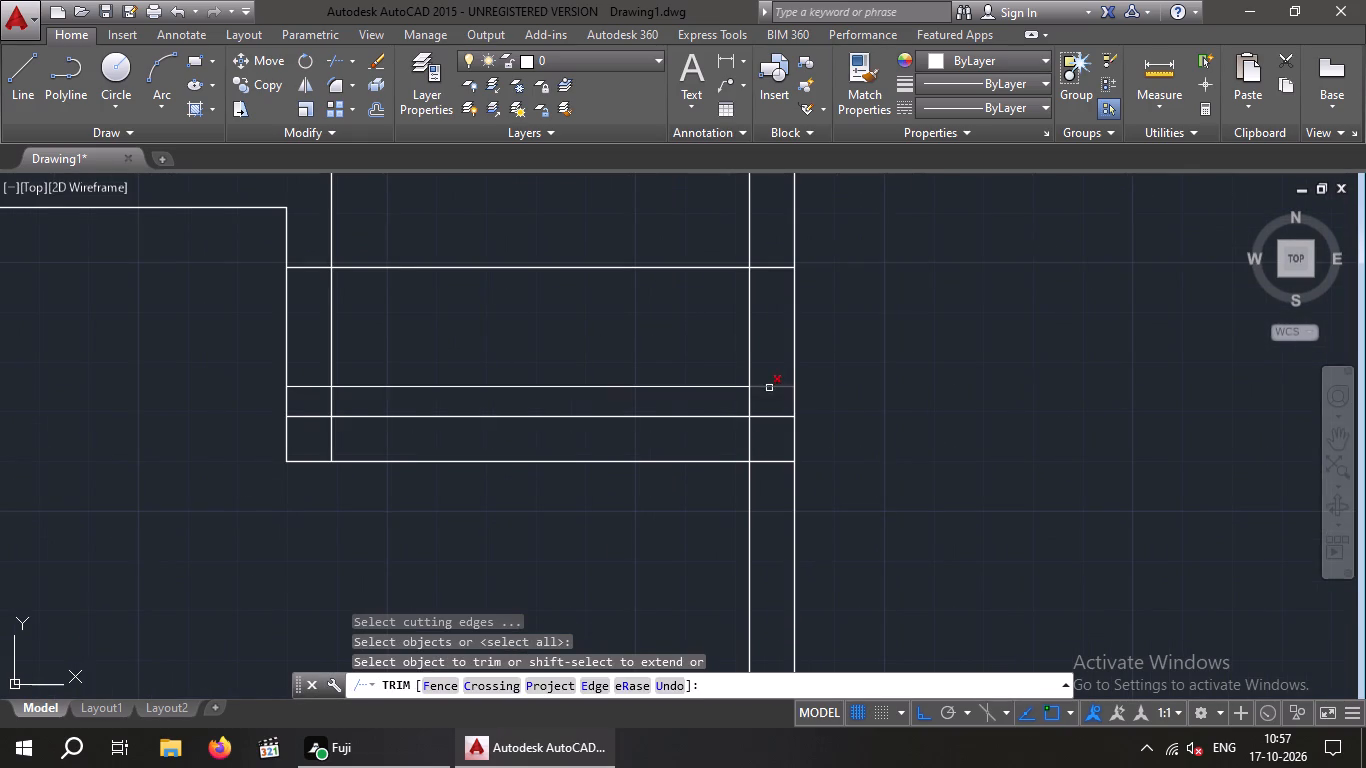
{"action": "left_click", "coordinate": [769, 388]}
{"action": "left_click", "coordinate": [767, 267]}
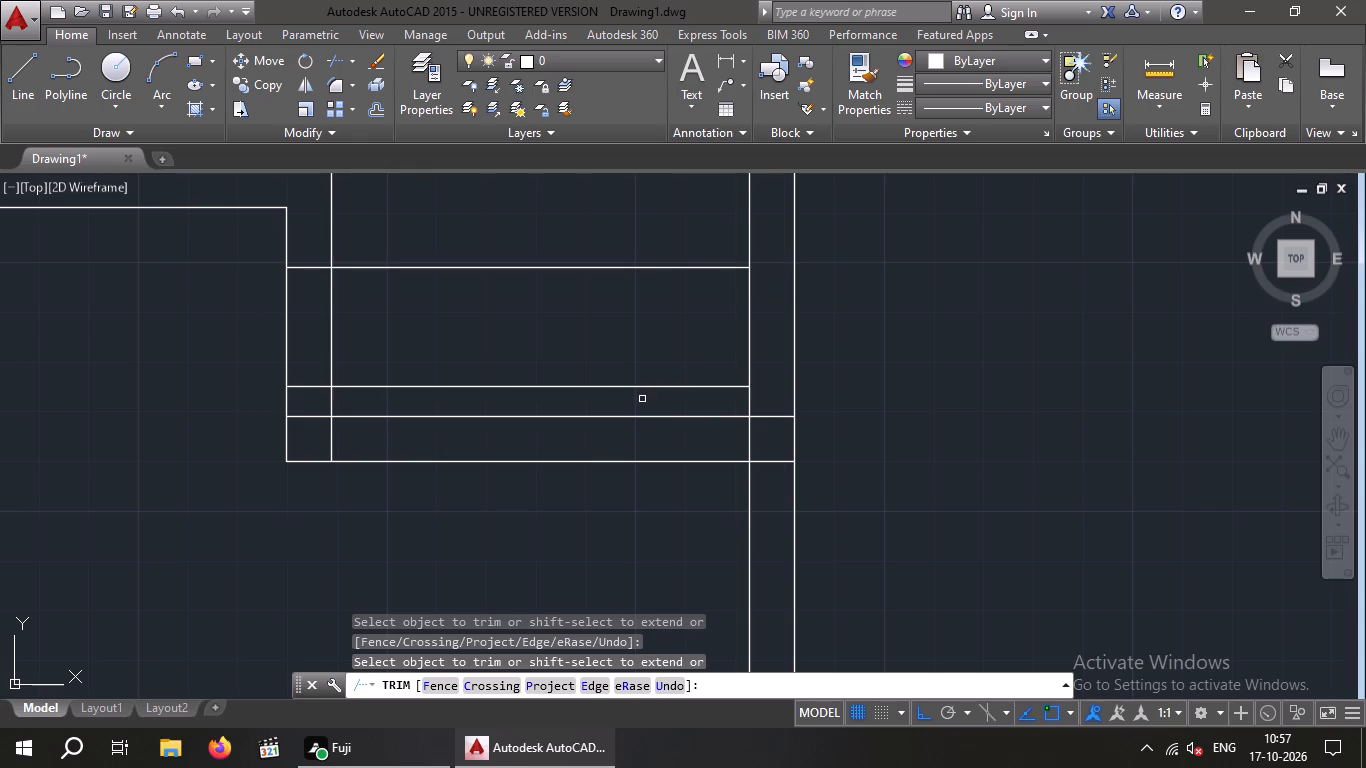
{"action": "left_click_drag", "start_coordinate": [642, 400], "coordinate": [626, 390]}
{"action": "left_click", "coordinate": [529, 248]}
{"action": "left_click_drag", "start_coordinate": [455, 318], "coordinate": [343, 332]}
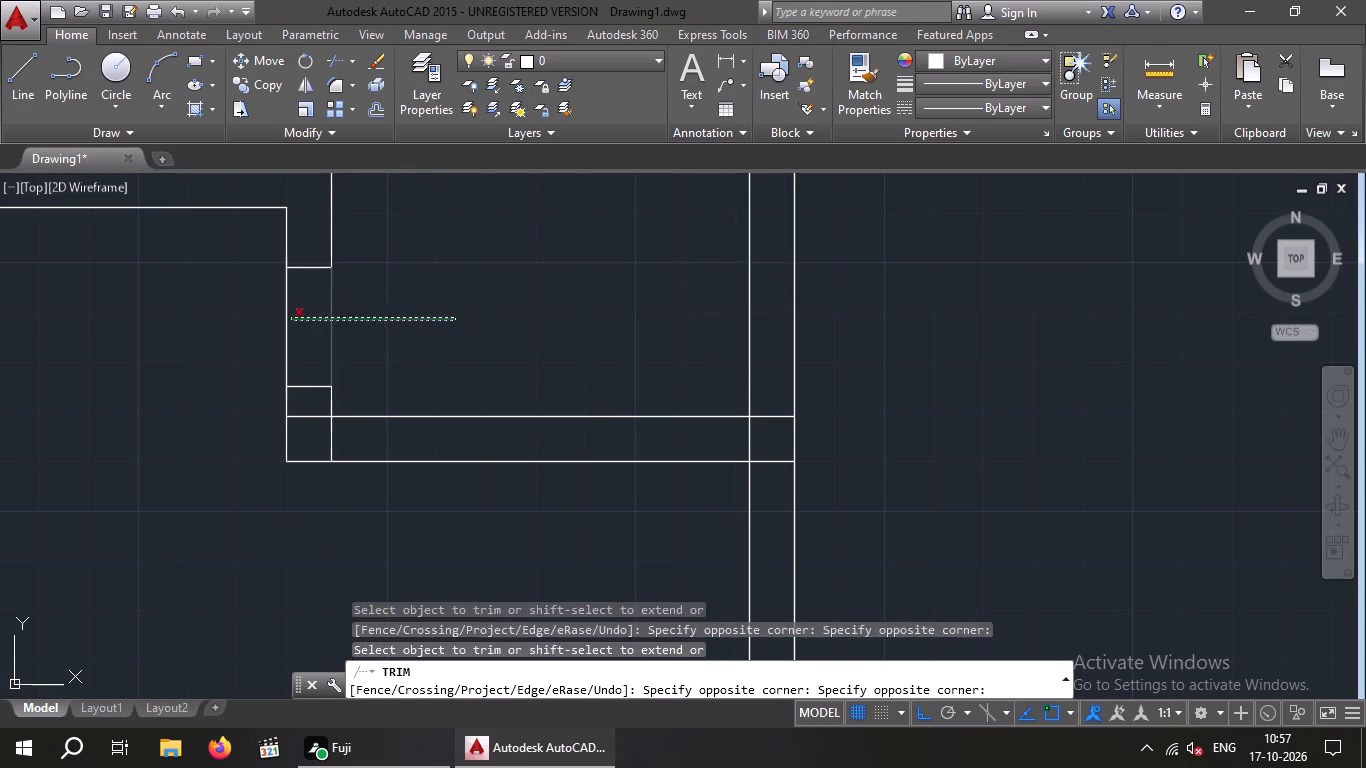
{"action": "left_click", "coordinate": [240, 307]}
Trim the crossing lines at the square room's bottom-left corner, below the door opening.
{"action": "scroll", "coordinate": [300, 426], "scroll_direction": "up", "scroll_amount": 3}
{"action": "left_click_drag", "start_coordinate": [488, 453], "coordinate": [334, 500]}
{"action": "left_click", "coordinate": [331, 494]}
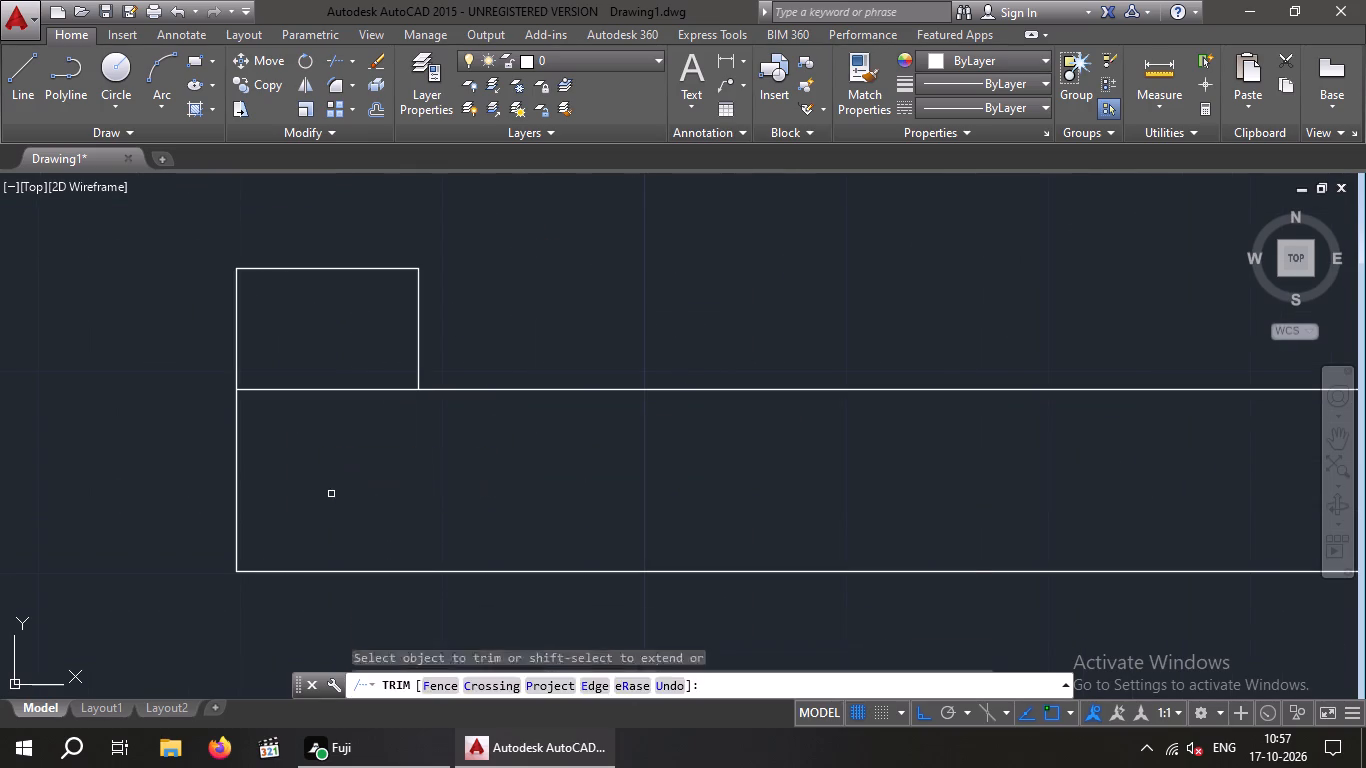
{"action": "left_click_drag", "start_coordinate": [332, 490], "coordinate": [326, 452]}
{"action": "left_click", "coordinate": [312, 345]}
Trim the crossing lines where the square room's bottom wall meets the right outer wall.
{"action": "scroll", "coordinate": [316, 345], "scroll_direction": "down", "scroll_amount": 5}
{"action": "scroll", "coordinate": [498, 355], "scroll_direction": "up", "scroll_amount": 3}
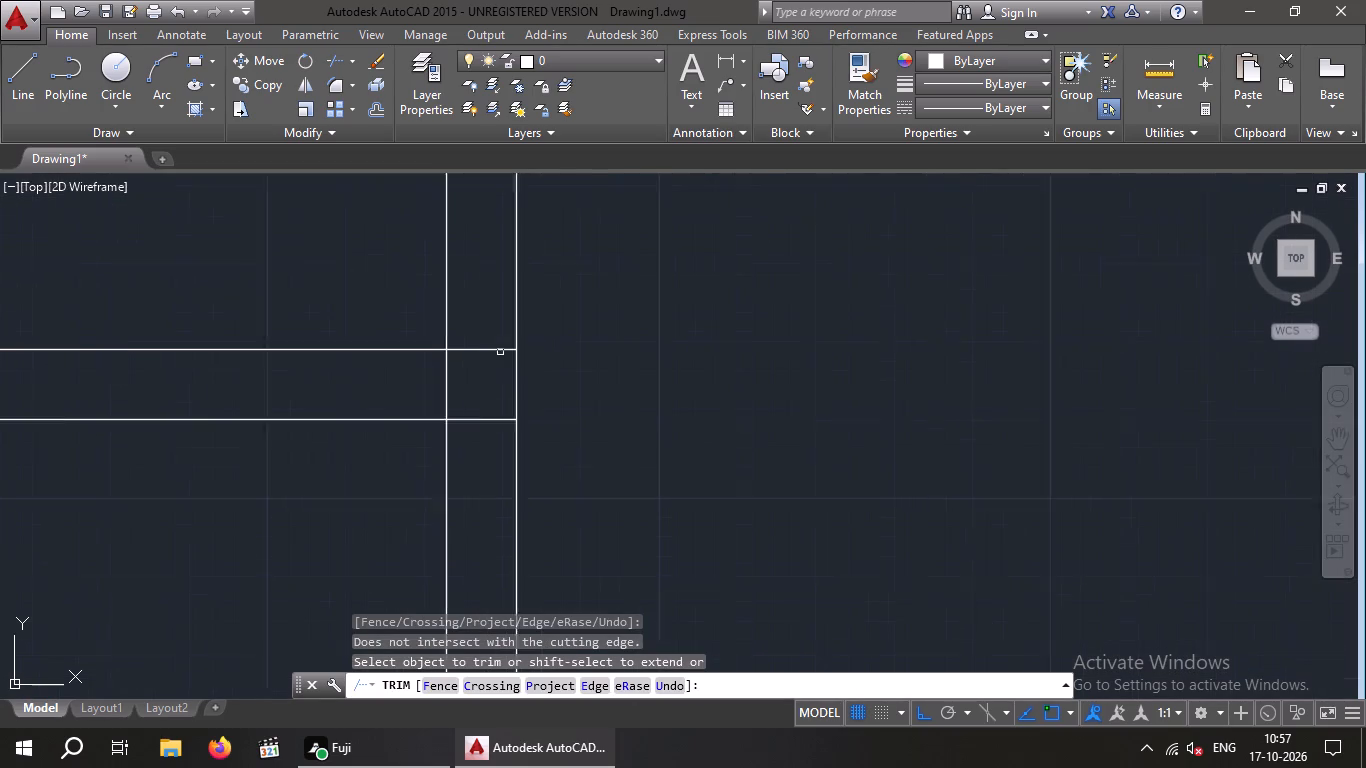
{"action": "scroll", "coordinate": [500, 352], "scroll_direction": "up", "scroll_amount": 1}
{"action": "left_click_drag", "start_coordinate": [481, 486], "coordinate": [476, 454]}
{"action": "left_click_drag", "start_coordinate": [476, 303], "coordinate": [476, 320]}
{"action": "left_click_drag", "start_coordinate": [469, 378], "coordinate": [380, 401]}
{"action": "left_click", "coordinate": [372, 400]}
{"action": "scroll", "coordinate": [372, 400], "scroll_direction": "up", "scroll_amount": 1}
{"action": "right_click_drag", "start_coordinate": [372, 400], "coordinate": [390, 380]}
{"action": "scroll", "coordinate": [390, 380], "scroll_direction": "down", "scroll_amount": 4}
{"action": "key", "text": "Escape"}
{"action": "key", "text": "Escape"}
{"action": "key", "text": "Escape"}
Delete the two short horizontal lines crossing the left outer wall near the plan's top-left corner.
{"action": "scroll", "coordinate": [503, 340], "scroll_direction": "down", "scroll_amount": 7}
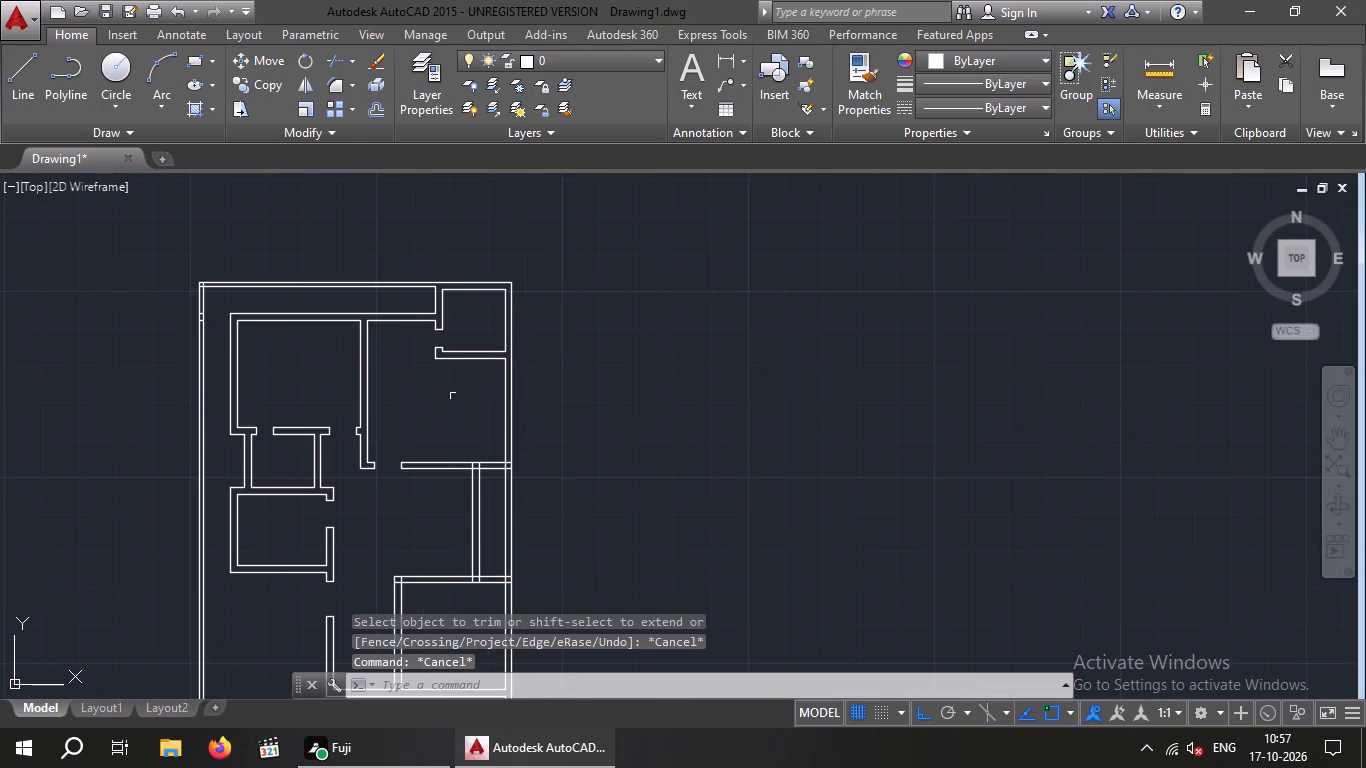
{"action": "middle_click_drag", "start_coordinate": [447, 399], "coordinate": [512, 395]}
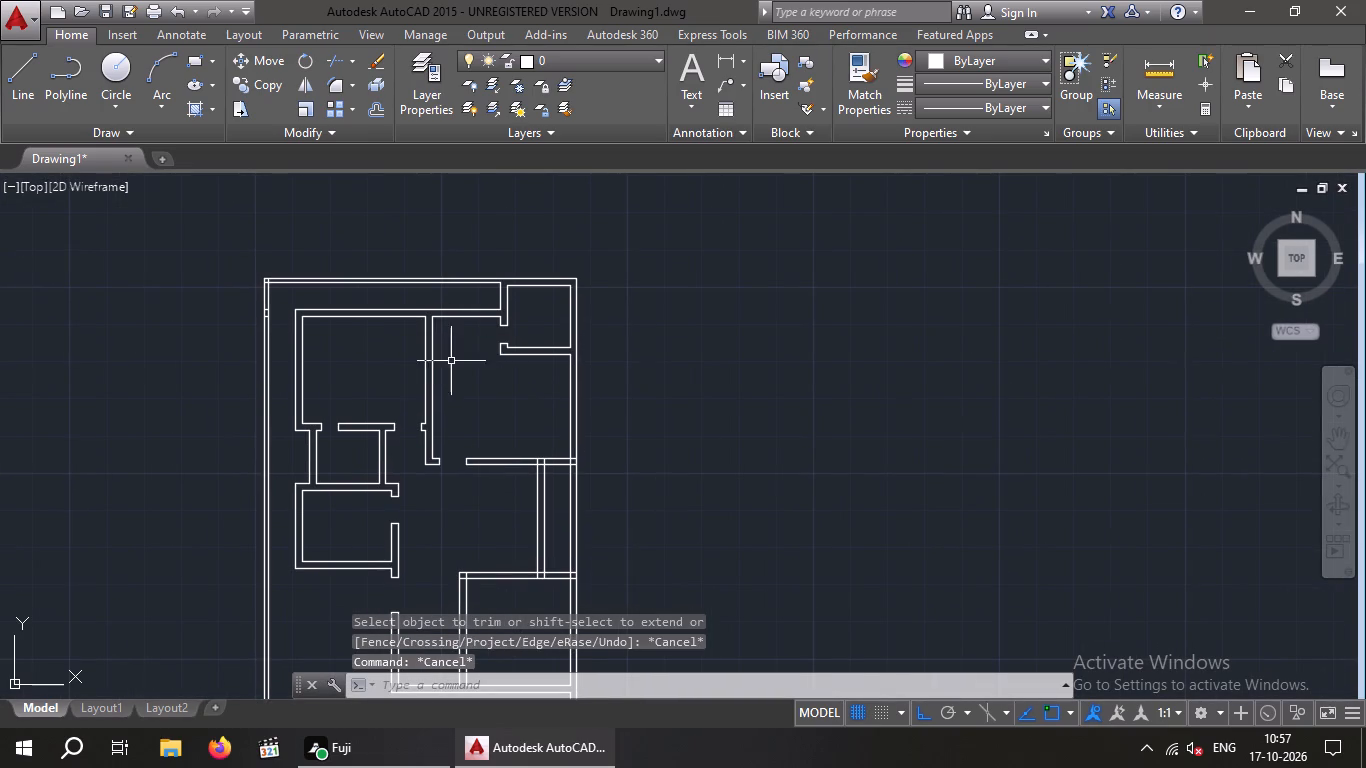
{"action": "middle_click_drag", "start_coordinate": [520, 411], "coordinate": [525, 370]}
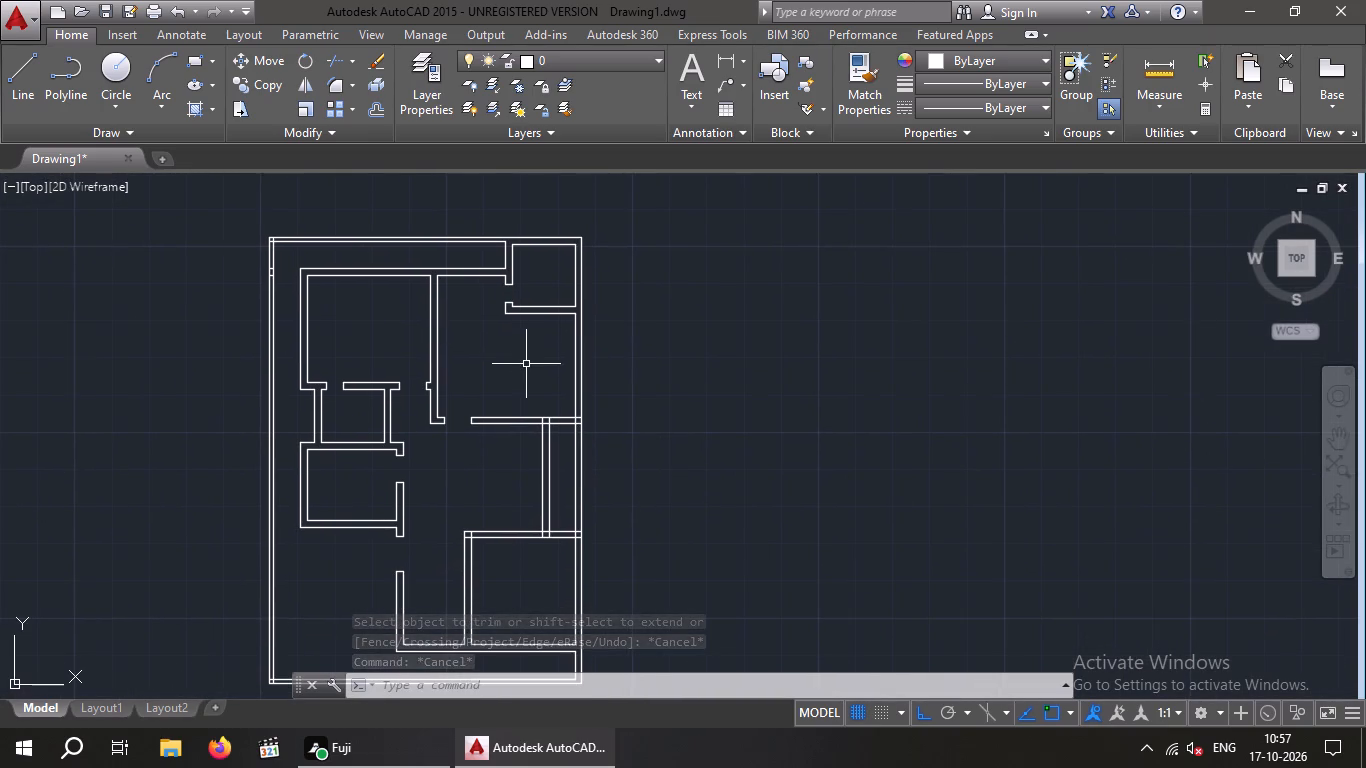
{"action": "scroll", "coordinate": [258, 255], "scroll_direction": "up", "scroll_amount": 3}
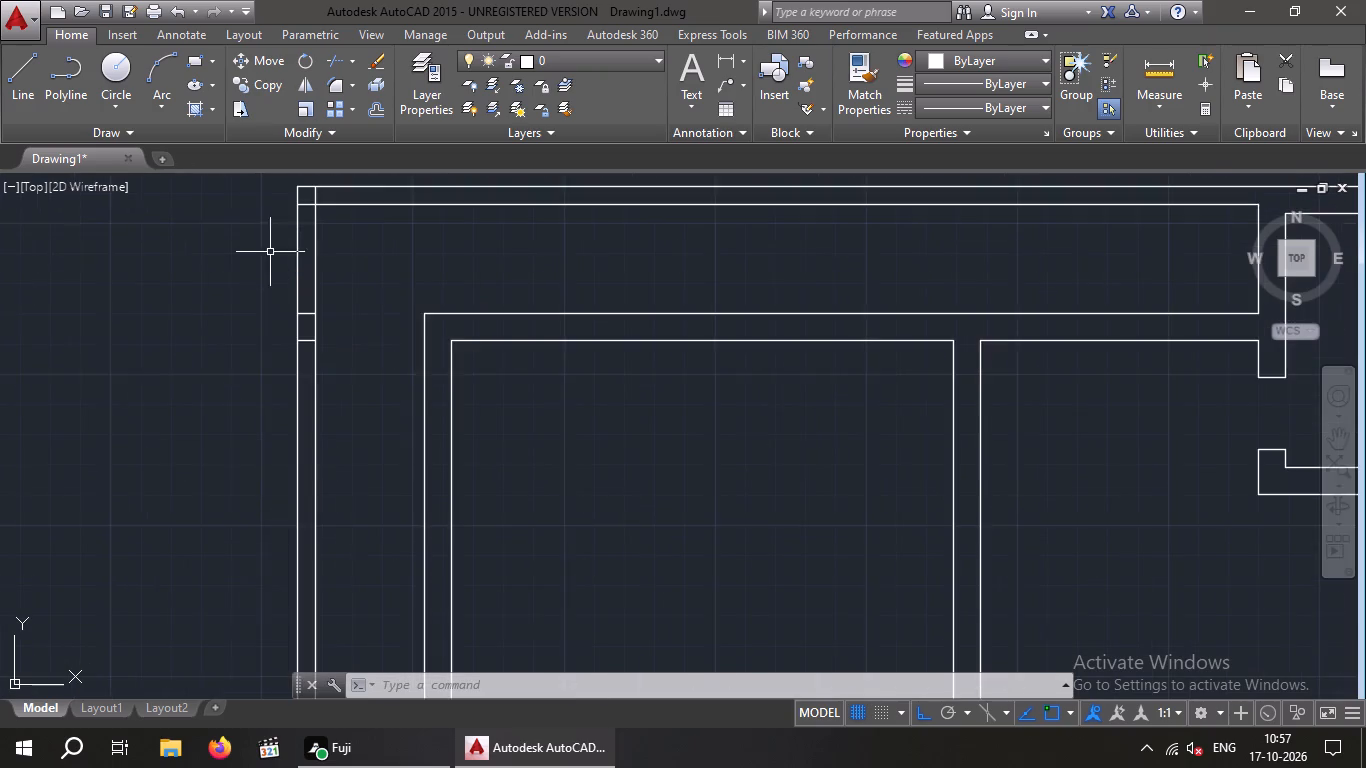
{"action": "scroll", "coordinate": [307, 265], "scroll_direction": "up", "scroll_amount": 3}
{"action": "scroll", "coordinate": [314, 280], "scroll_direction": "down", "scroll_amount": 2}
{"action": "scroll", "coordinate": [310, 399], "scroll_direction": "up", "scroll_amount": 3}
{"action": "left_click_drag", "start_coordinate": [312, 435], "coordinate": [297, 404]}
{"action": "left_click", "coordinate": [286, 195]}
{"action": "key", "text": "Delete"}
{"action": "scroll", "coordinate": [568, 282], "scroll_direction": "down", "scroll_amount": 4}
Trim the crossing inner wall lines at the plan's top-left outer corner.
{"action": "middle_click_drag", "start_coordinate": [574, 287], "coordinate": [472, 534]}
{"action": "scroll", "coordinate": [433, 403], "scroll_direction": "up", "scroll_amount": 4}
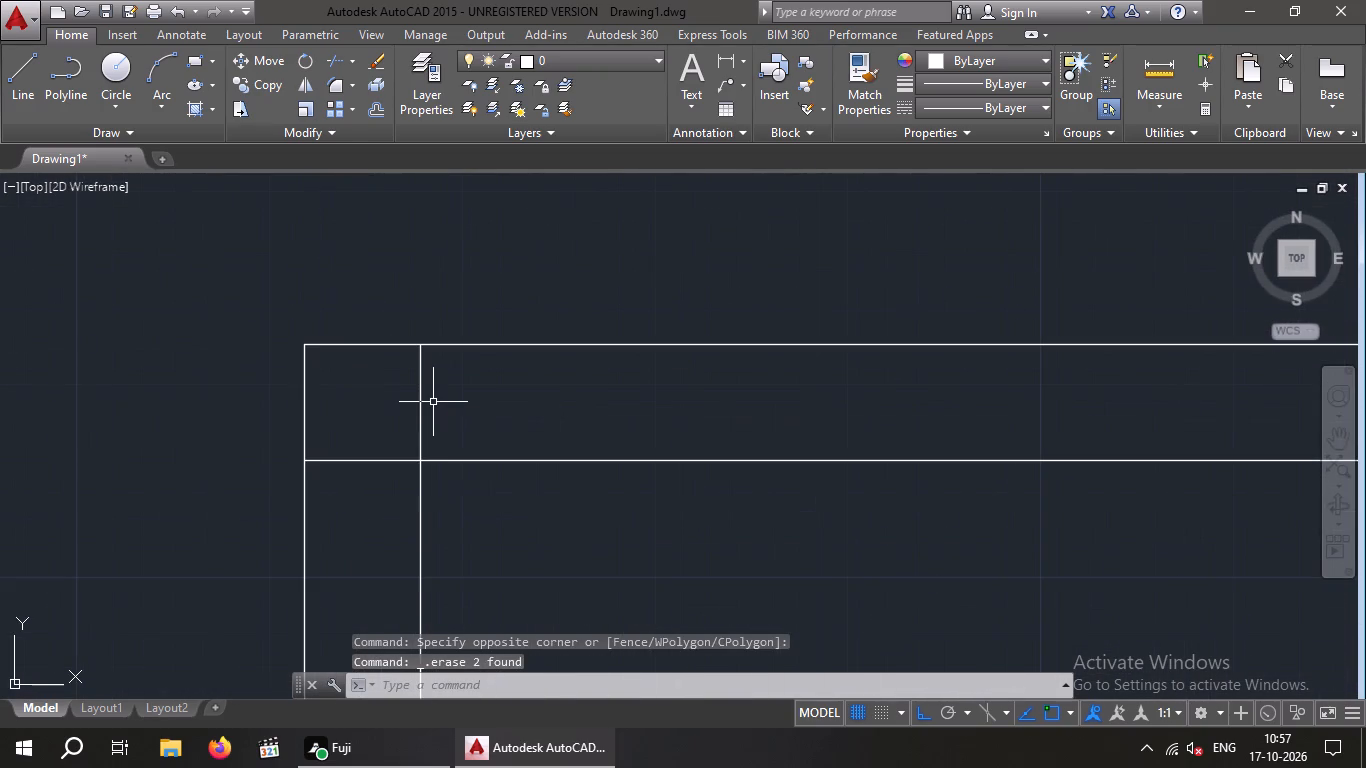
{"action": "key", "text": "t"}
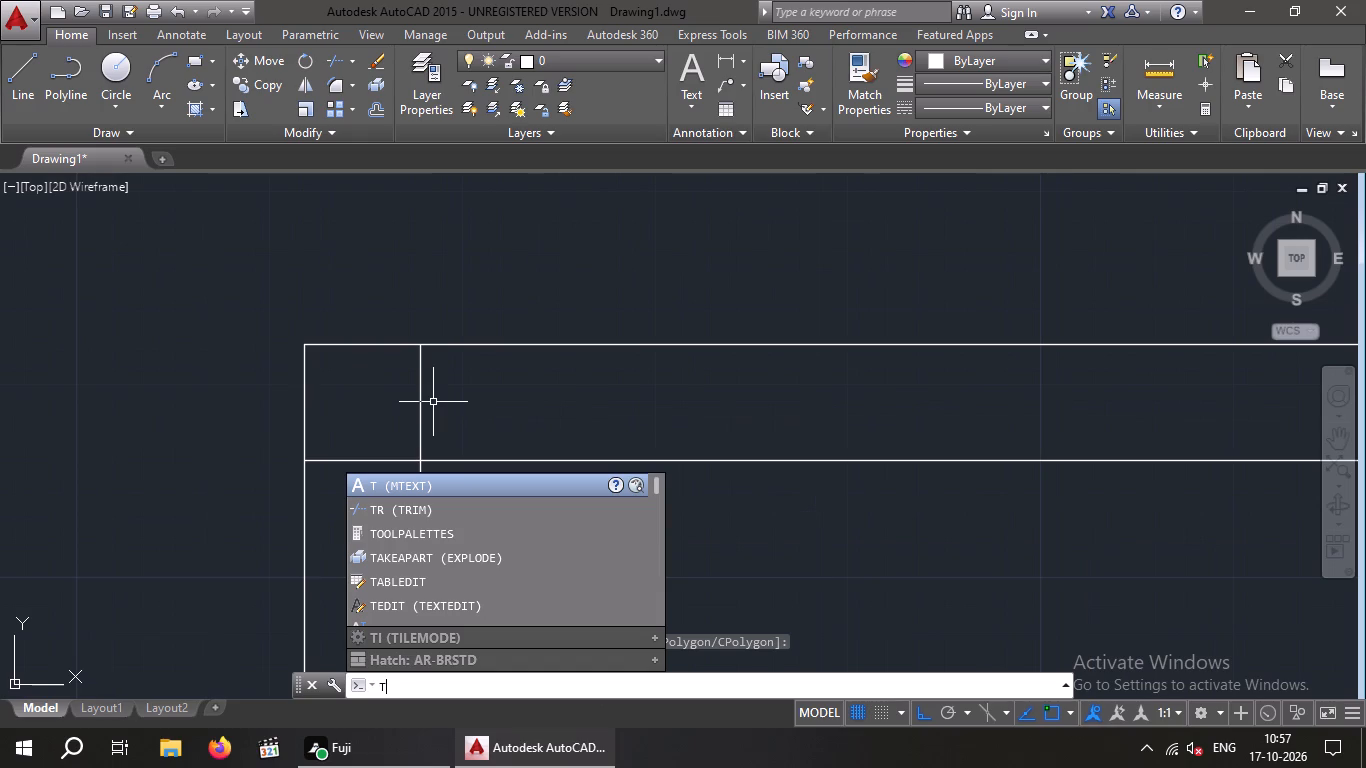
{"action": "type", "text": "r"}
{"action": "key", "text": "space"}
{"action": "key", "text": "space"}
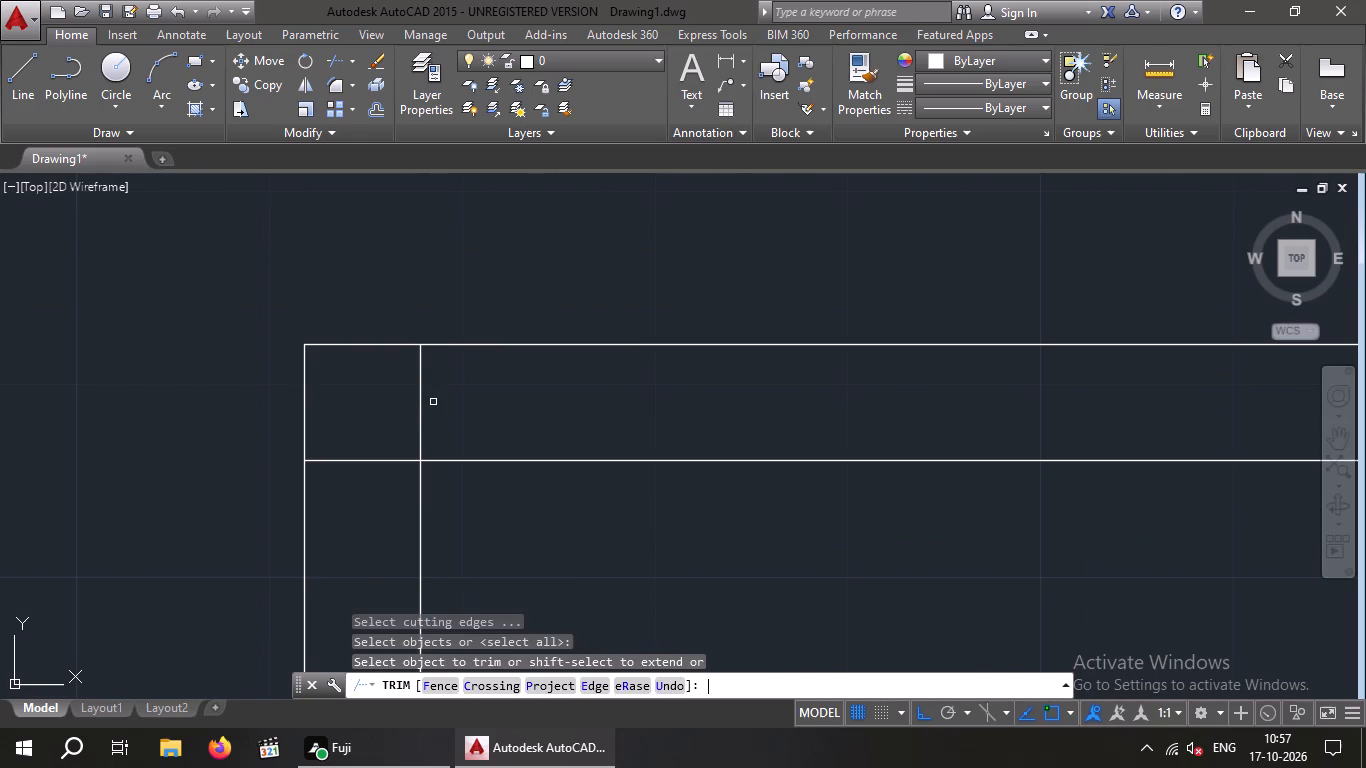
{"action": "scroll", "coordinate": [412, 382], "scroll_direction": "up", "scroll_amount": 3}
{"action": "left_click_drag", "start_coordinate": [528, 381], "coordinate": [379, 450]}
{"action": "left_click", "coordinate": [379, 441]}
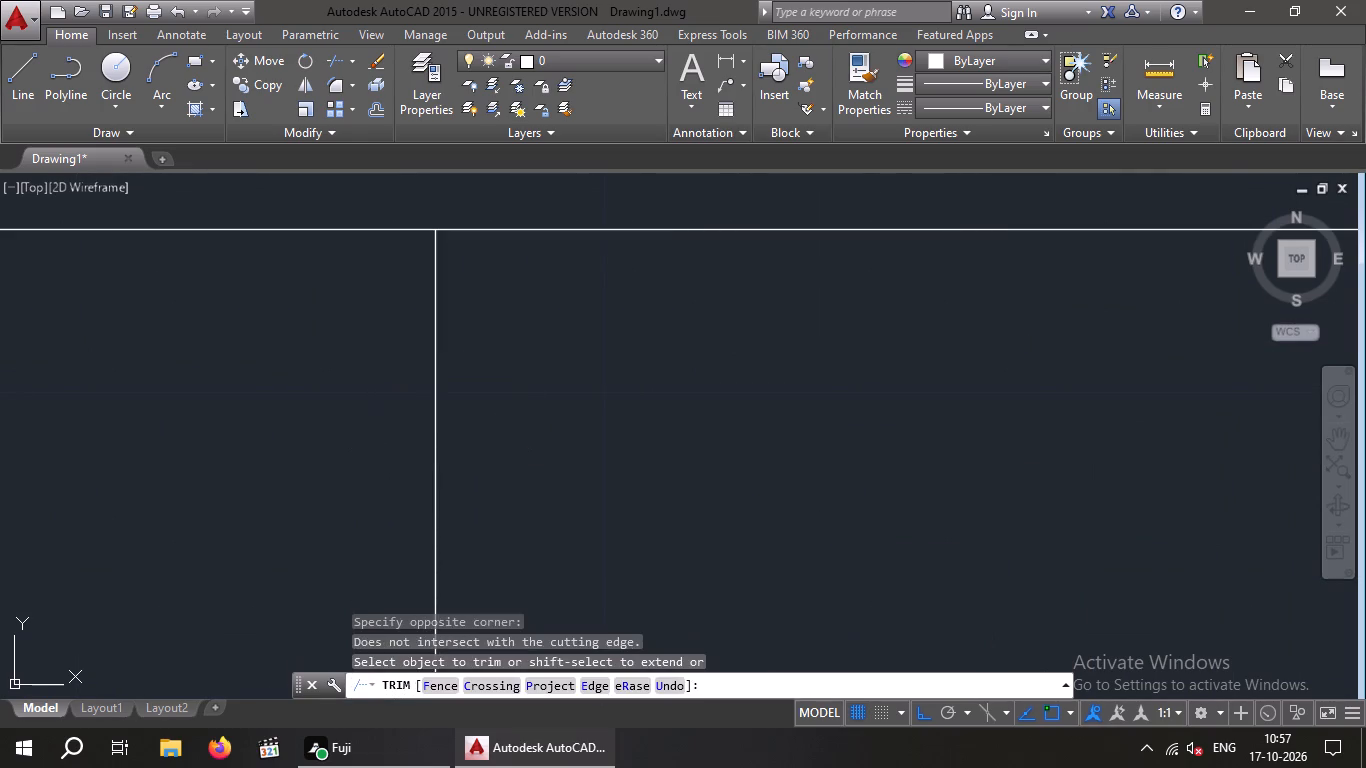
{"action": "left_click_drag", "start_coordinate": [531, 391], "coordinate": [405, 463]}
{"action": "left_click", "coordinate": [387, 463]}
{"action": "scroll", "coordinate": [391, 448], "scroll_direction": "down", "scroll_amount": 2}
{"action": "left_click_drag", "start_coordinate": [446, 436], "coordinate": [397, 466]}
{"action": "left_click_drag", "start_coordinate": [392, 466], "coordinate": [381, 473]}
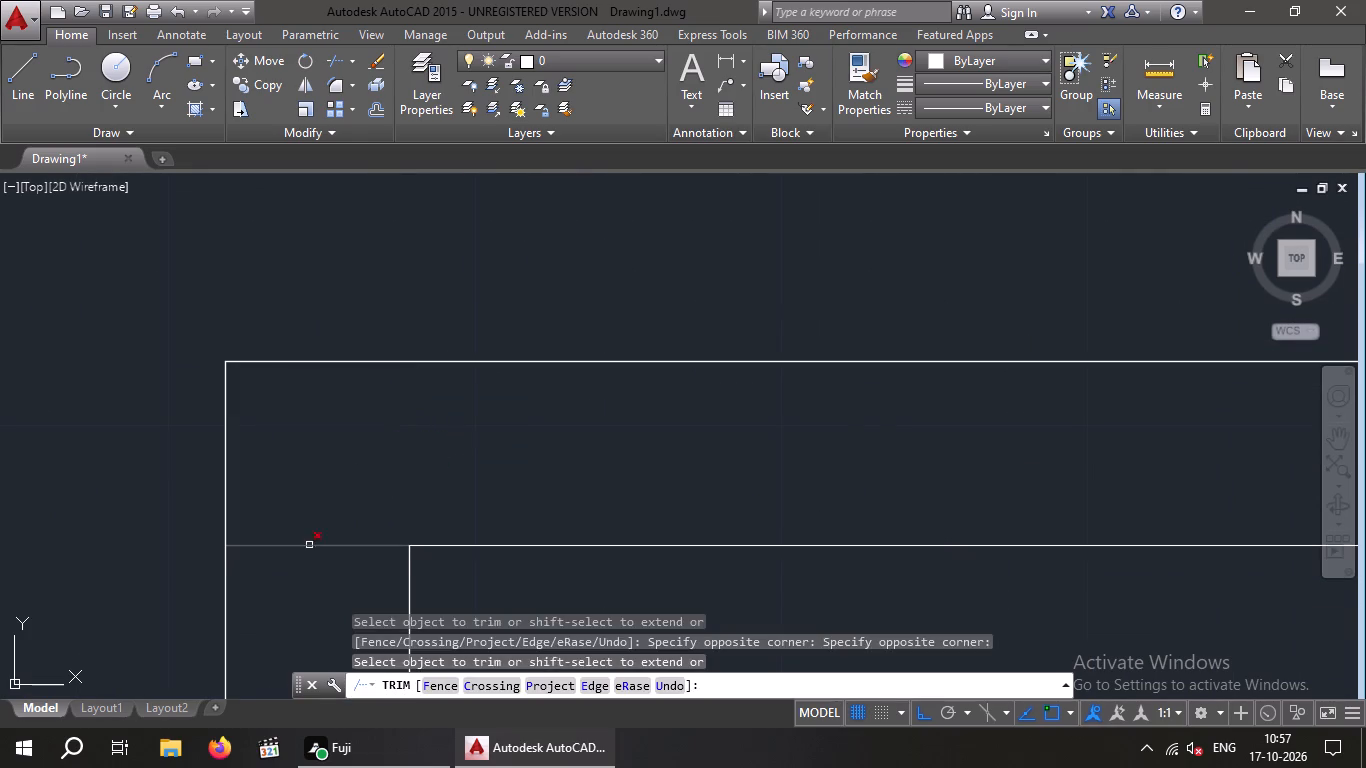
{"action": "left_click", "coordinate": [309, 558]}
{"action": "left_click", "coordinate": [289, 497]}
{"action": "scroll", "coordinate": [360, 442], "scroll_direction": "down", "scroll_amount": 1}
{"action": "key", "text": "Escape"}
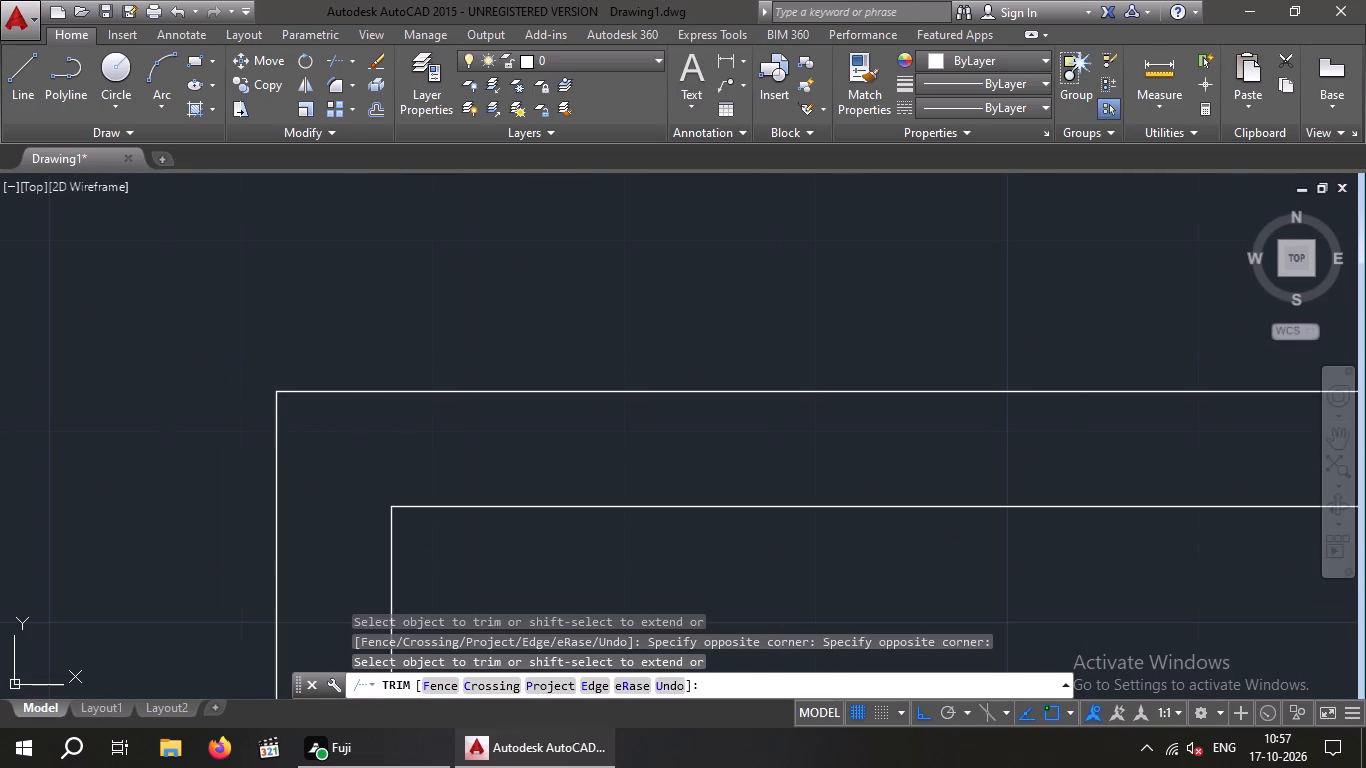
{"action": "key", "text": "Escape"}
{"action": "key", "text": "Escape"}
Start saving the drawing and choose the personal project folder on the Desktop as its location.
{"action": "middle_click_drag", "start_coordinate": [413, 431], "coordinate": [365, 321]}
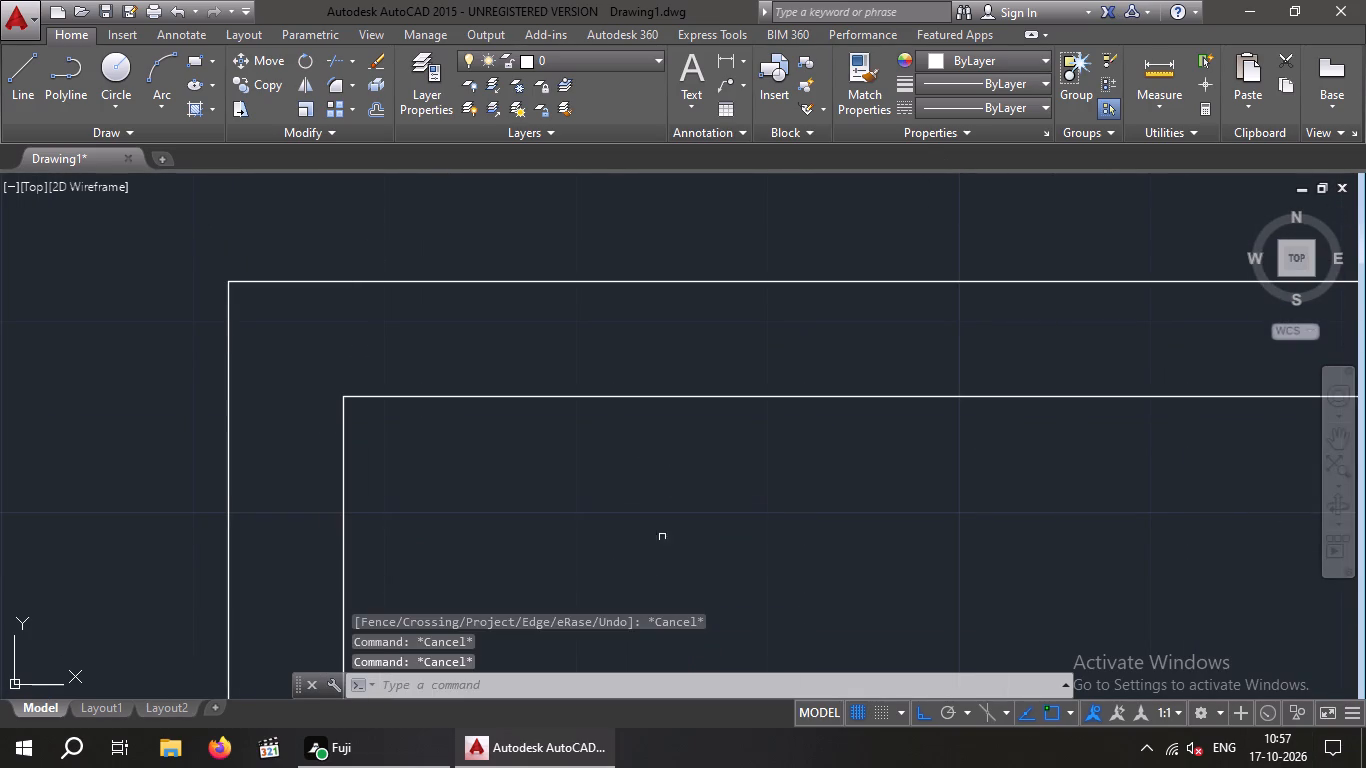
{"action": "scroll", "coordinate": [682, 452], "scroll_direction": "down", "scroll_amount": 5}
{"action": "middle_click_drag", "start_coordinate": [764, 514], "coordinate": [388, 359]}
{"action": "scroll", "coordinate": [474, 369], "scroll_direction": "down", "scroll_amount": 1}
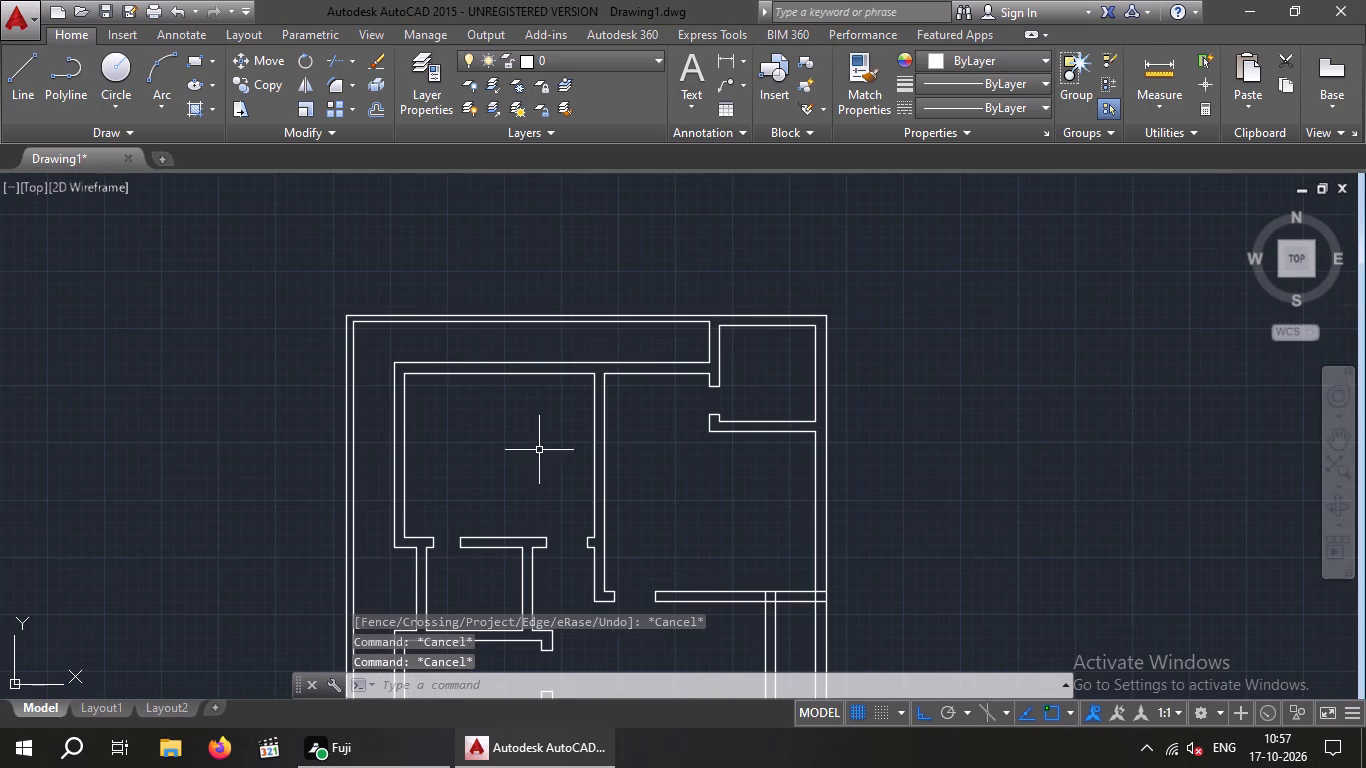
{"action": "key", "text": "ctrl+s"}
{"action": "scroll", "coordinate": [580, 441], "scroll_direction": "down", "scroll_amount": 2}
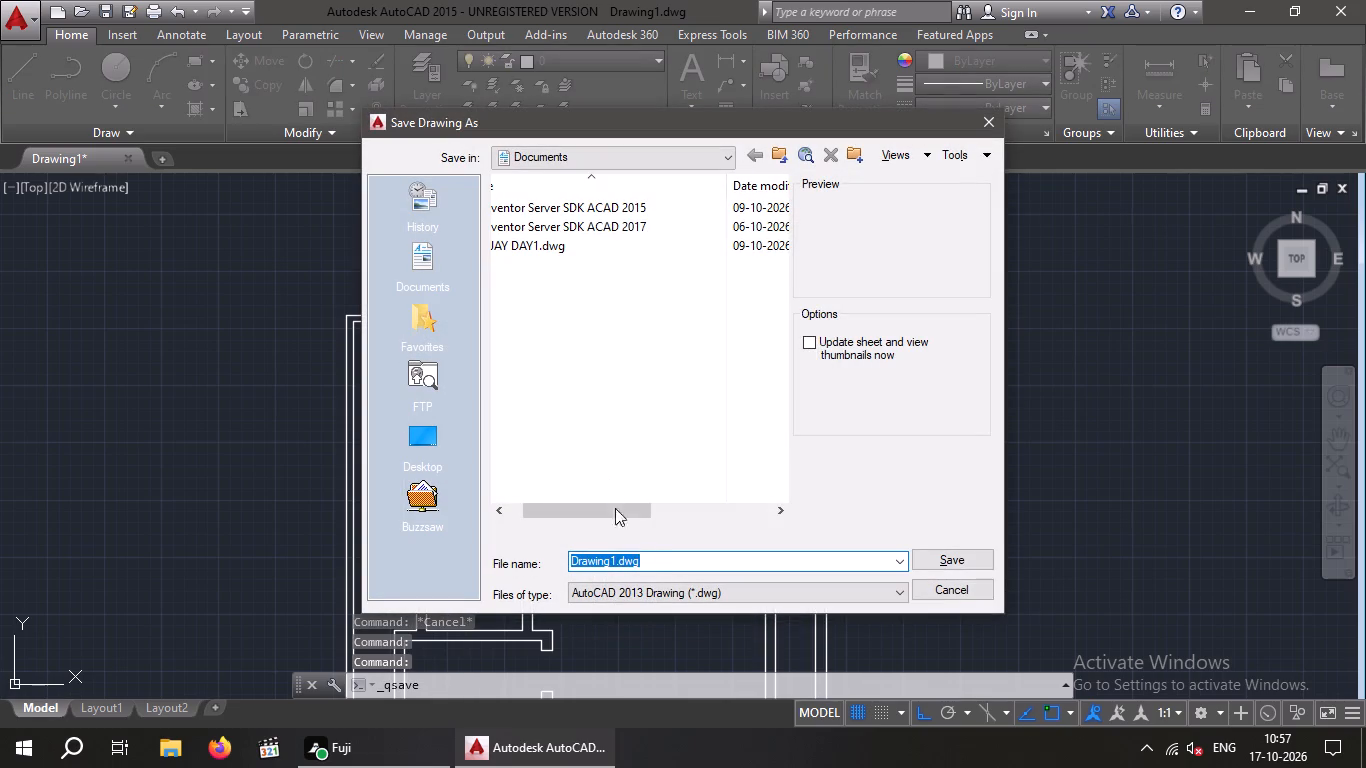
{"action": "left_click", "coordinate": [615, 561]}
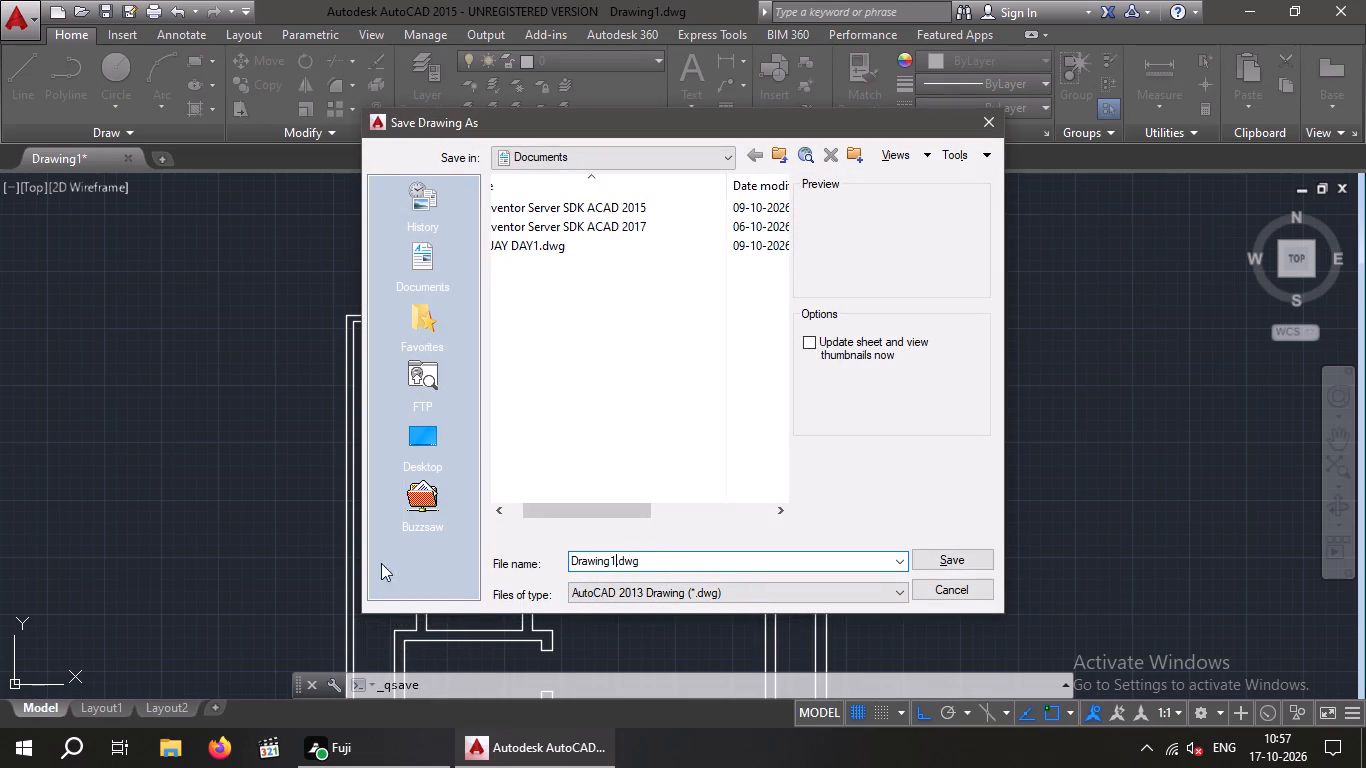
{"action": "left_click", "coordinate": [412, 449]}
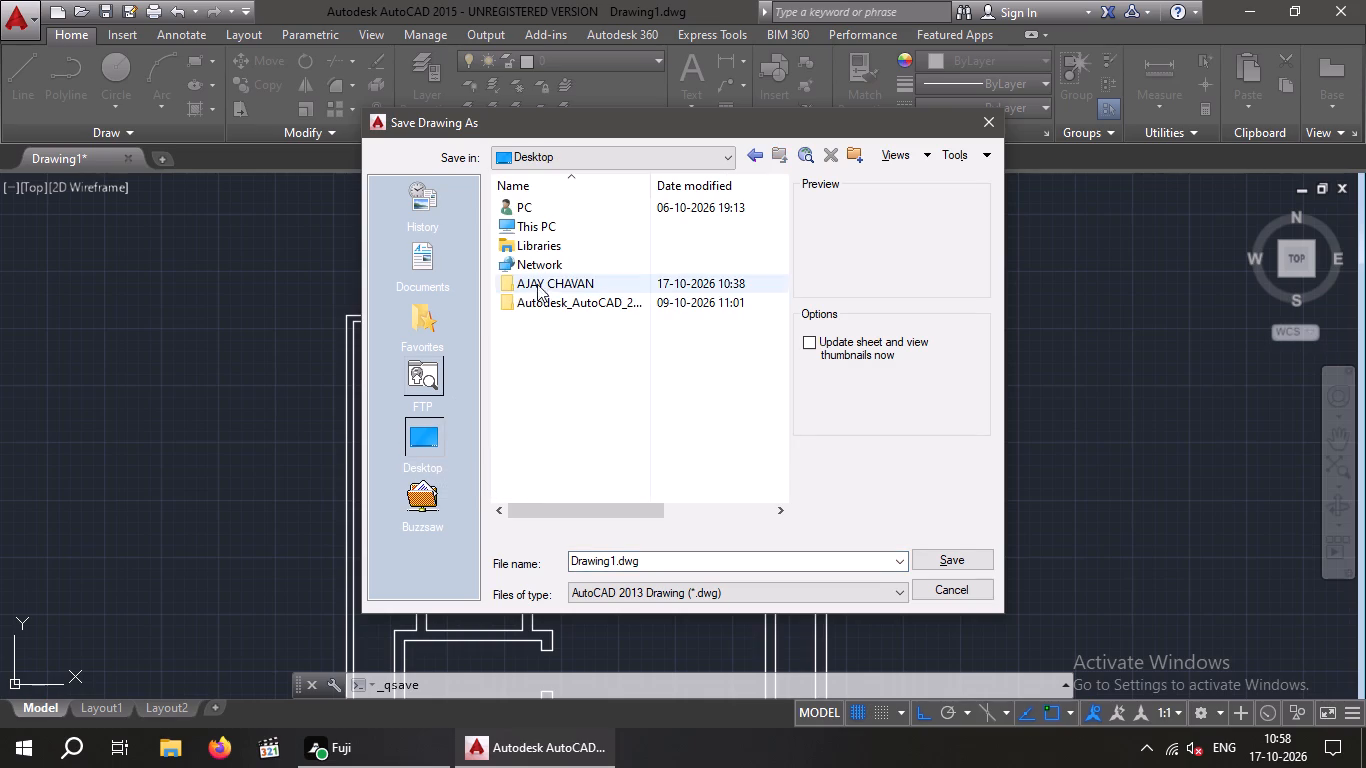
{"action": "double_click", "coordinate": [545, 280]}
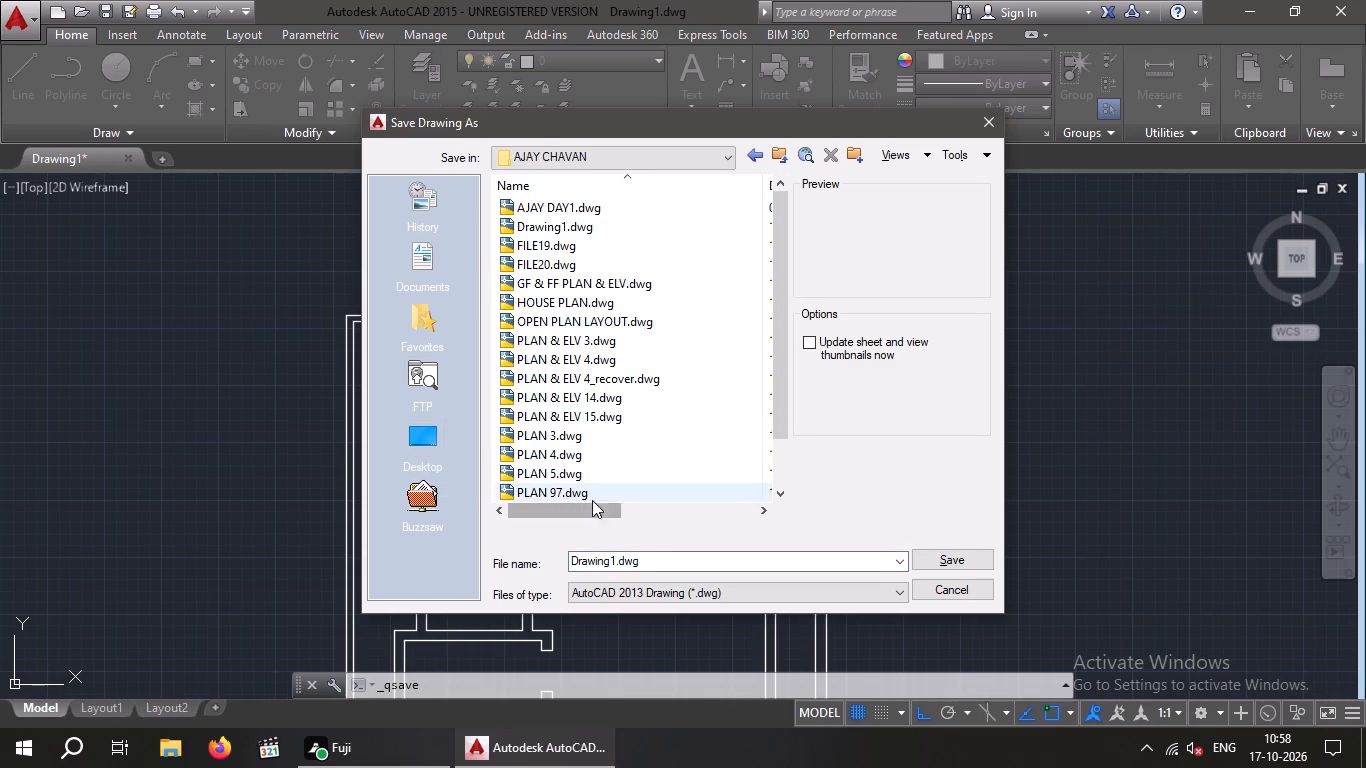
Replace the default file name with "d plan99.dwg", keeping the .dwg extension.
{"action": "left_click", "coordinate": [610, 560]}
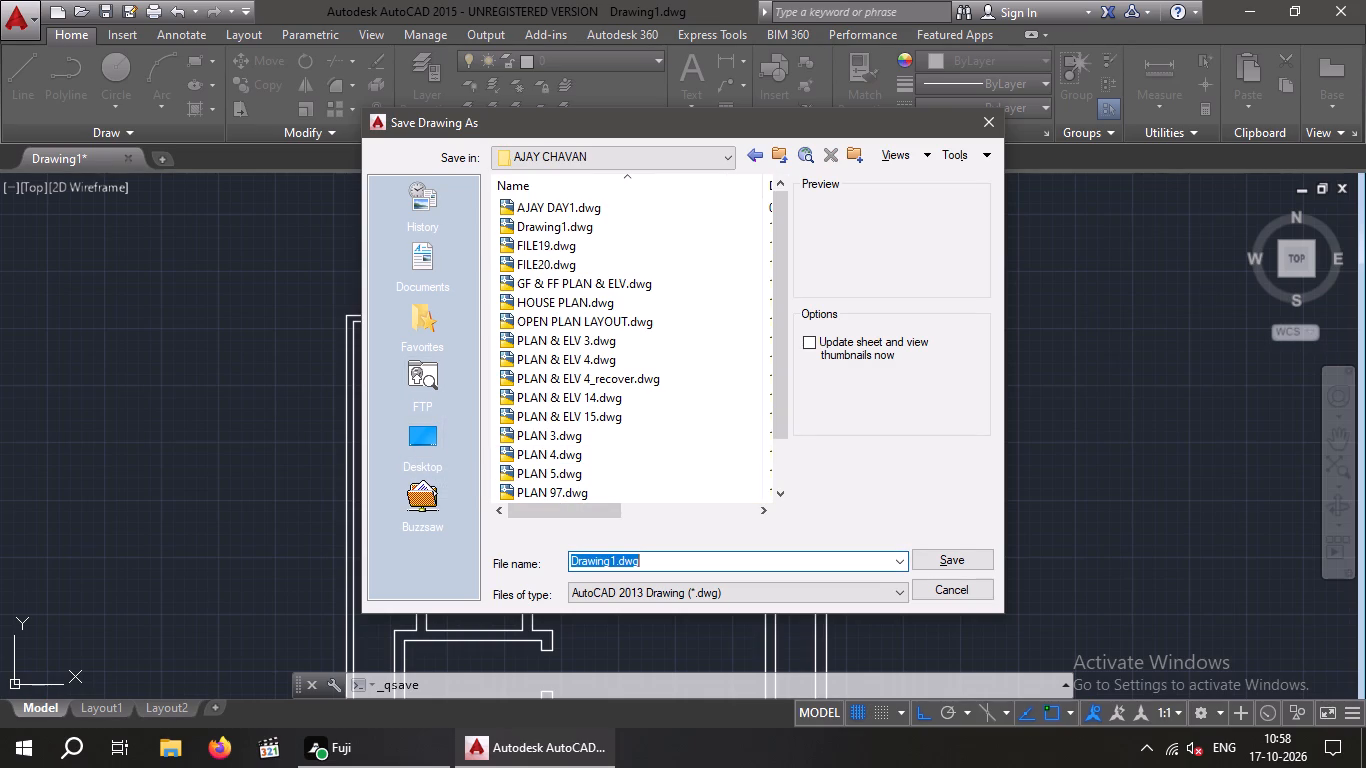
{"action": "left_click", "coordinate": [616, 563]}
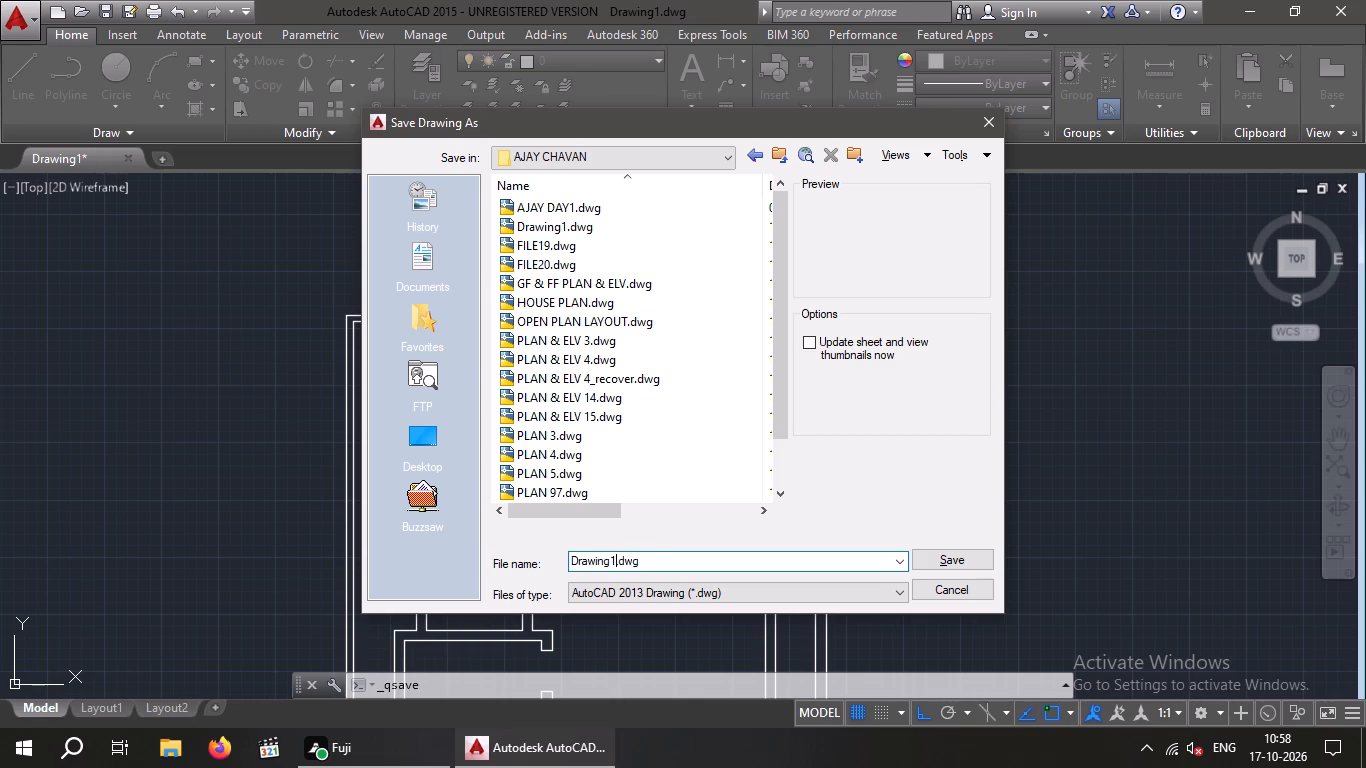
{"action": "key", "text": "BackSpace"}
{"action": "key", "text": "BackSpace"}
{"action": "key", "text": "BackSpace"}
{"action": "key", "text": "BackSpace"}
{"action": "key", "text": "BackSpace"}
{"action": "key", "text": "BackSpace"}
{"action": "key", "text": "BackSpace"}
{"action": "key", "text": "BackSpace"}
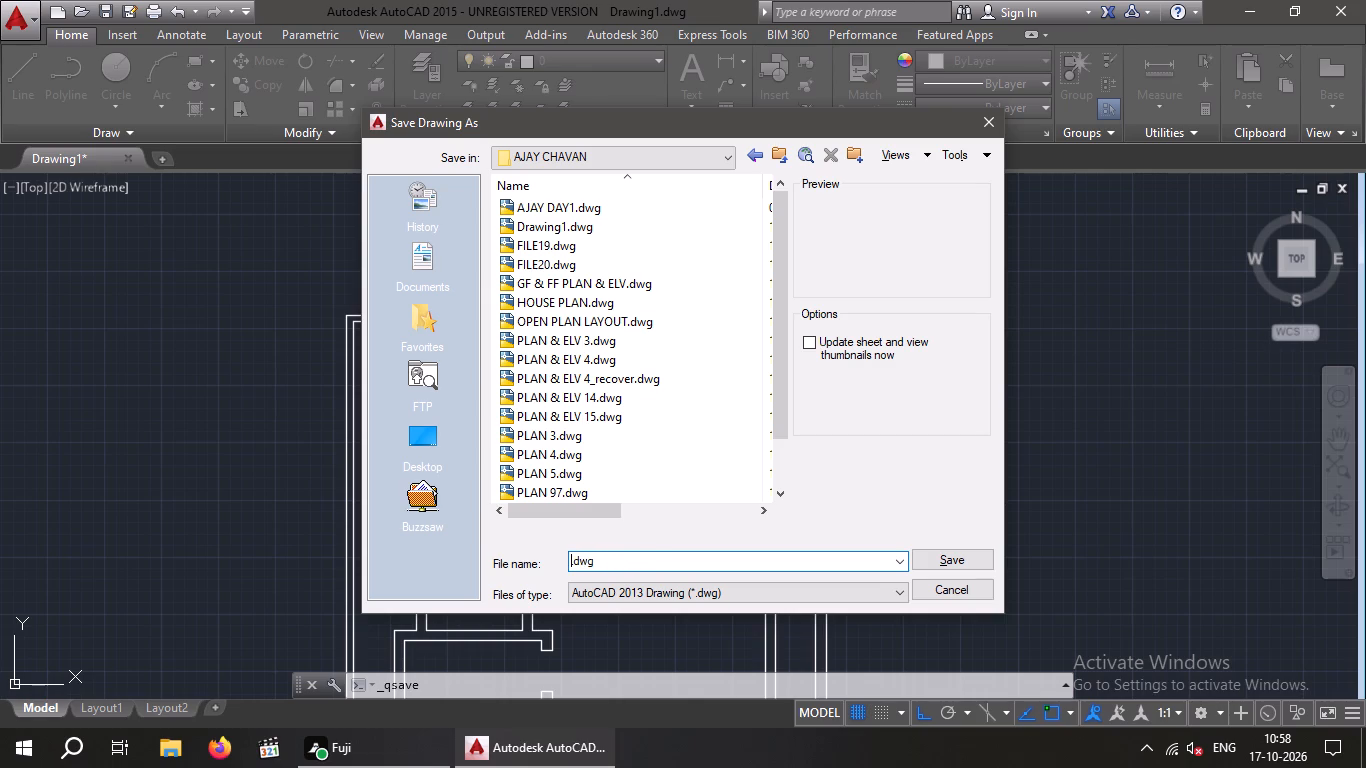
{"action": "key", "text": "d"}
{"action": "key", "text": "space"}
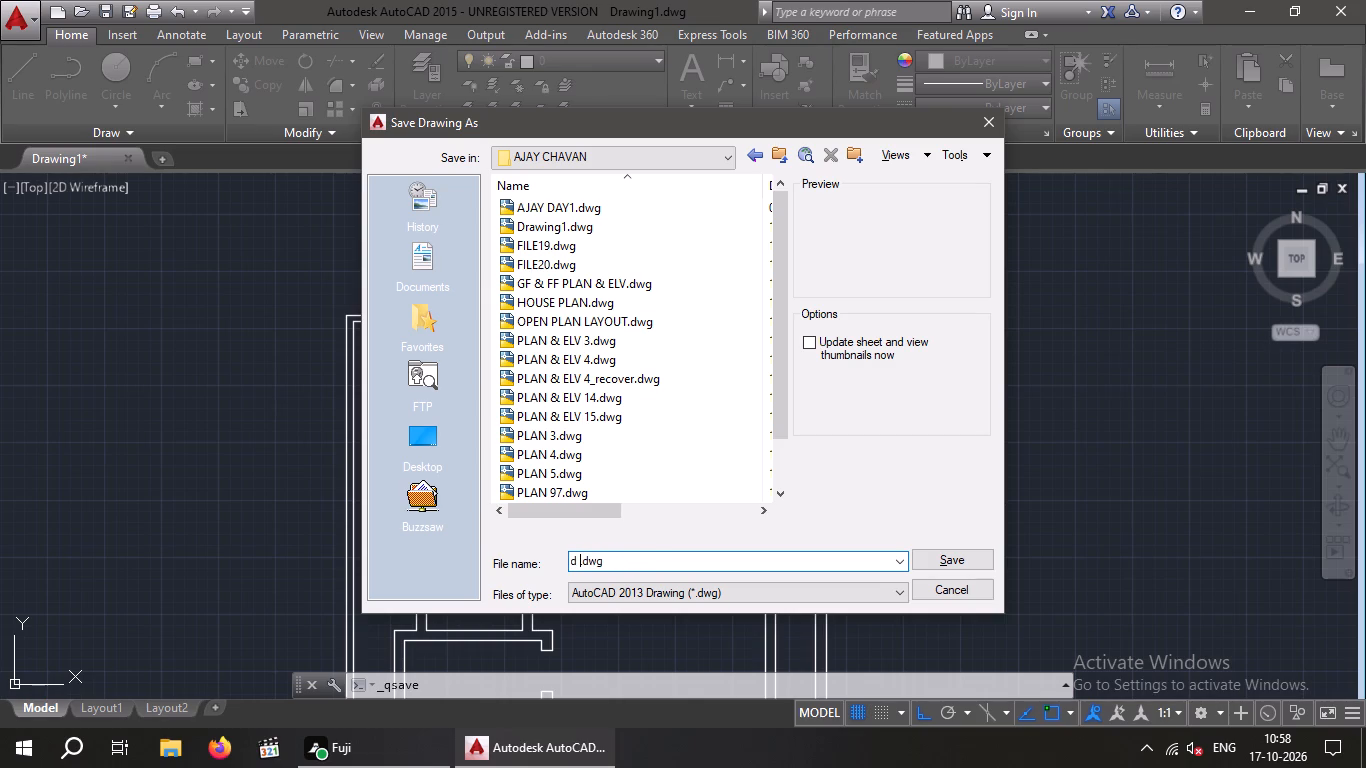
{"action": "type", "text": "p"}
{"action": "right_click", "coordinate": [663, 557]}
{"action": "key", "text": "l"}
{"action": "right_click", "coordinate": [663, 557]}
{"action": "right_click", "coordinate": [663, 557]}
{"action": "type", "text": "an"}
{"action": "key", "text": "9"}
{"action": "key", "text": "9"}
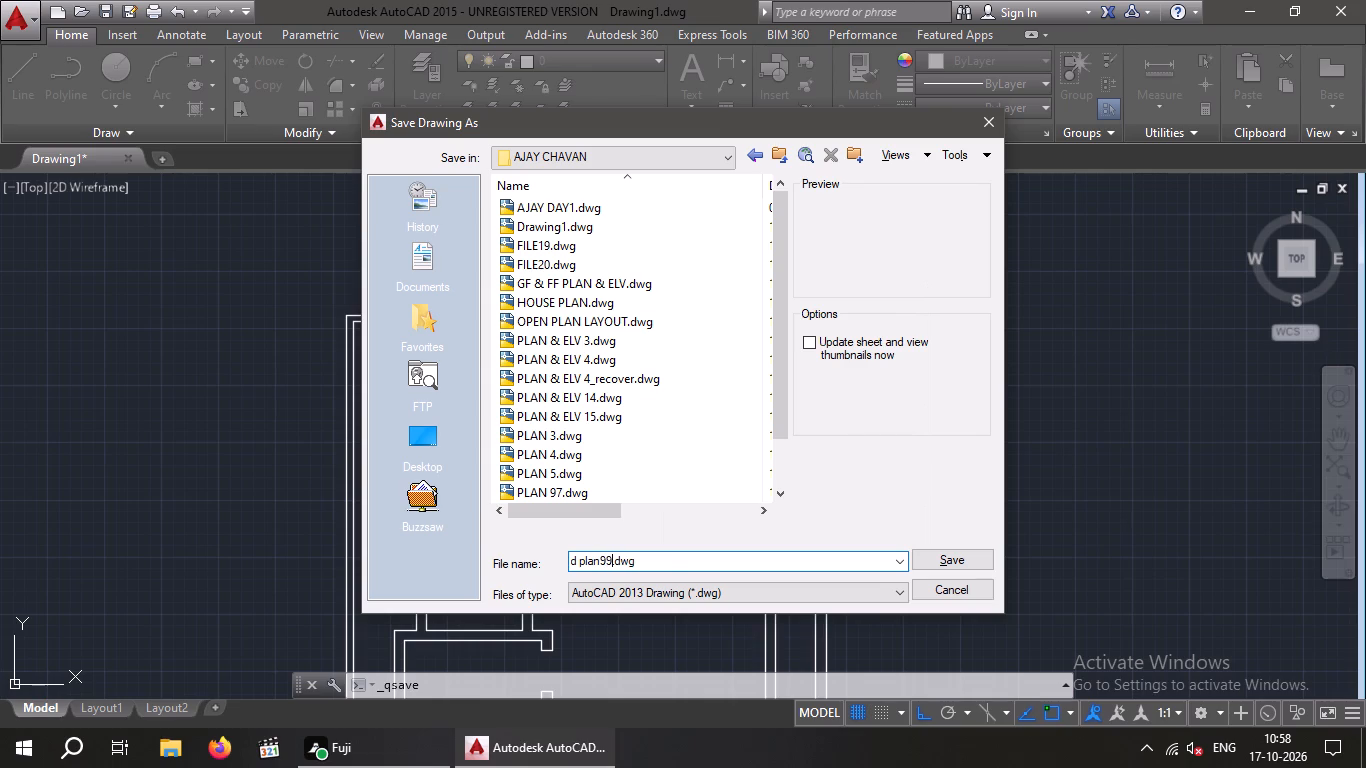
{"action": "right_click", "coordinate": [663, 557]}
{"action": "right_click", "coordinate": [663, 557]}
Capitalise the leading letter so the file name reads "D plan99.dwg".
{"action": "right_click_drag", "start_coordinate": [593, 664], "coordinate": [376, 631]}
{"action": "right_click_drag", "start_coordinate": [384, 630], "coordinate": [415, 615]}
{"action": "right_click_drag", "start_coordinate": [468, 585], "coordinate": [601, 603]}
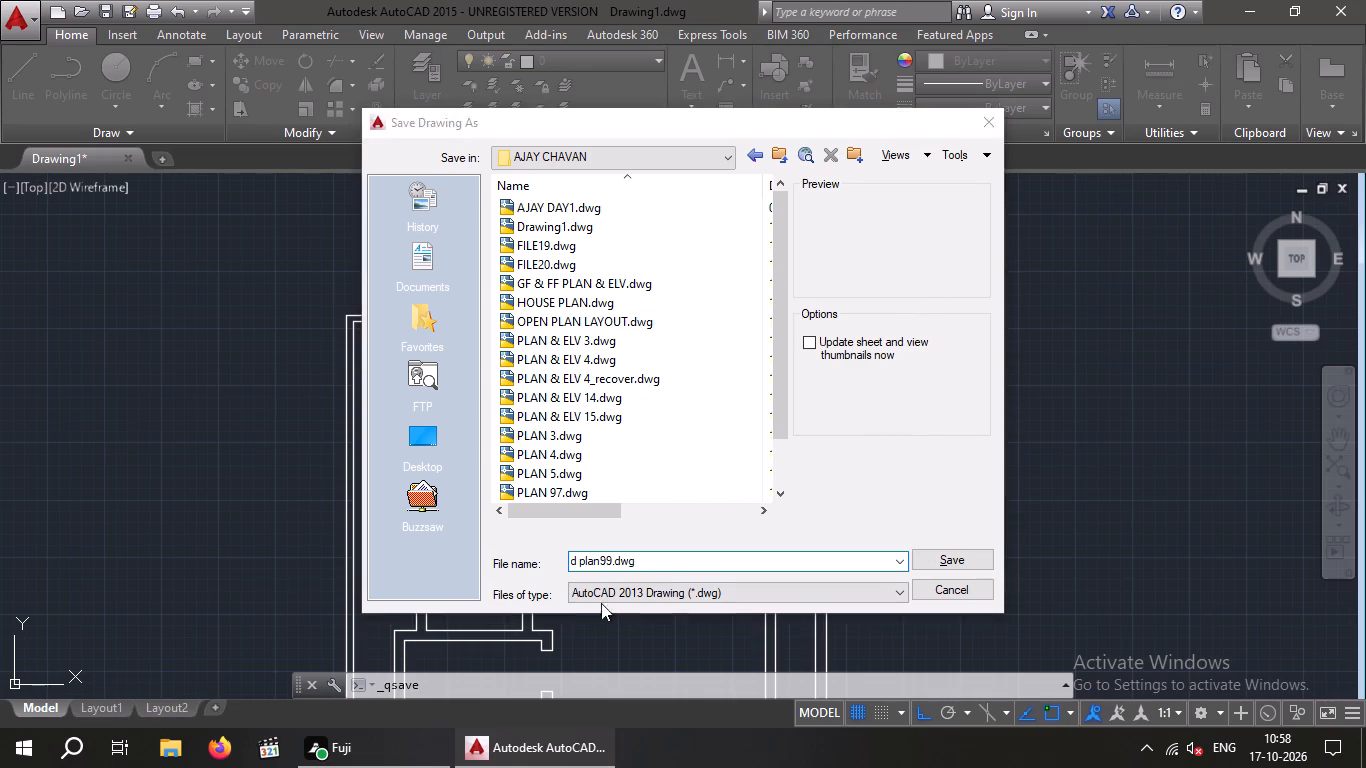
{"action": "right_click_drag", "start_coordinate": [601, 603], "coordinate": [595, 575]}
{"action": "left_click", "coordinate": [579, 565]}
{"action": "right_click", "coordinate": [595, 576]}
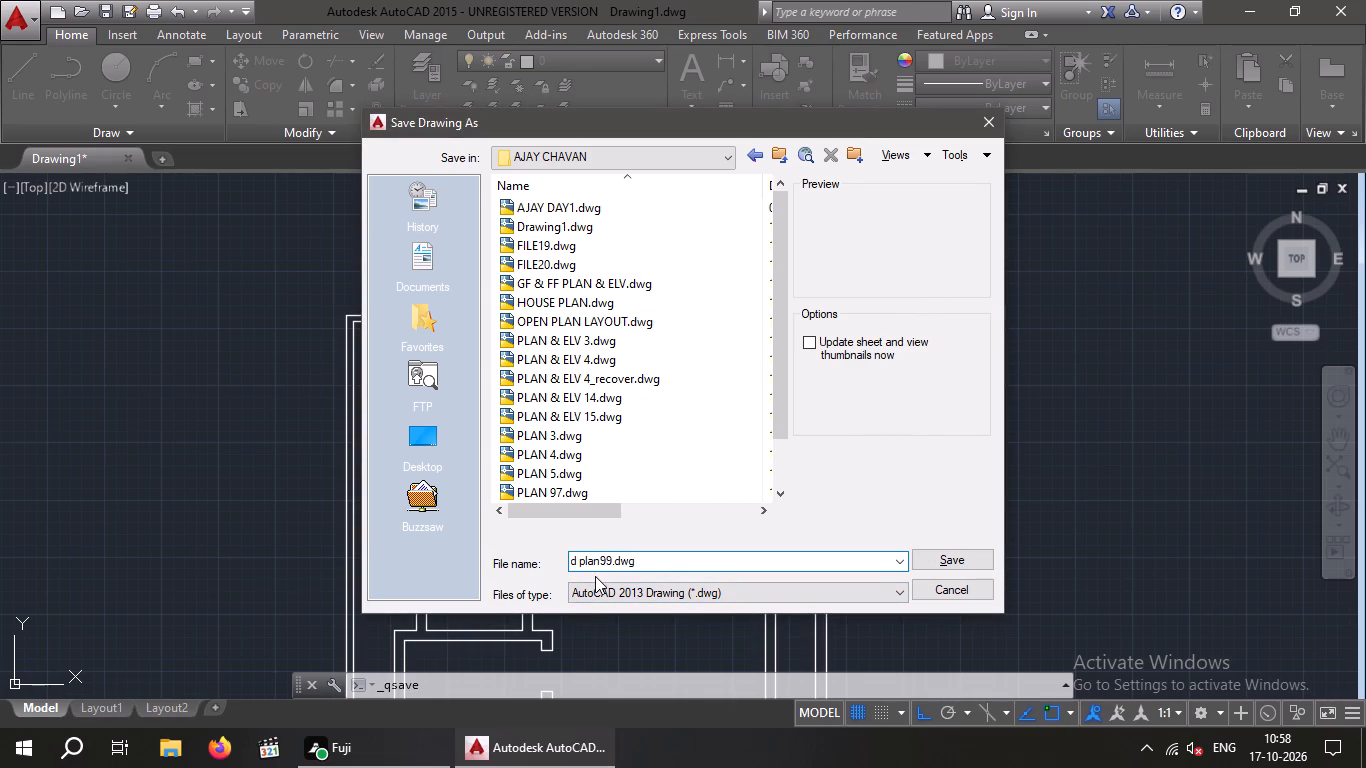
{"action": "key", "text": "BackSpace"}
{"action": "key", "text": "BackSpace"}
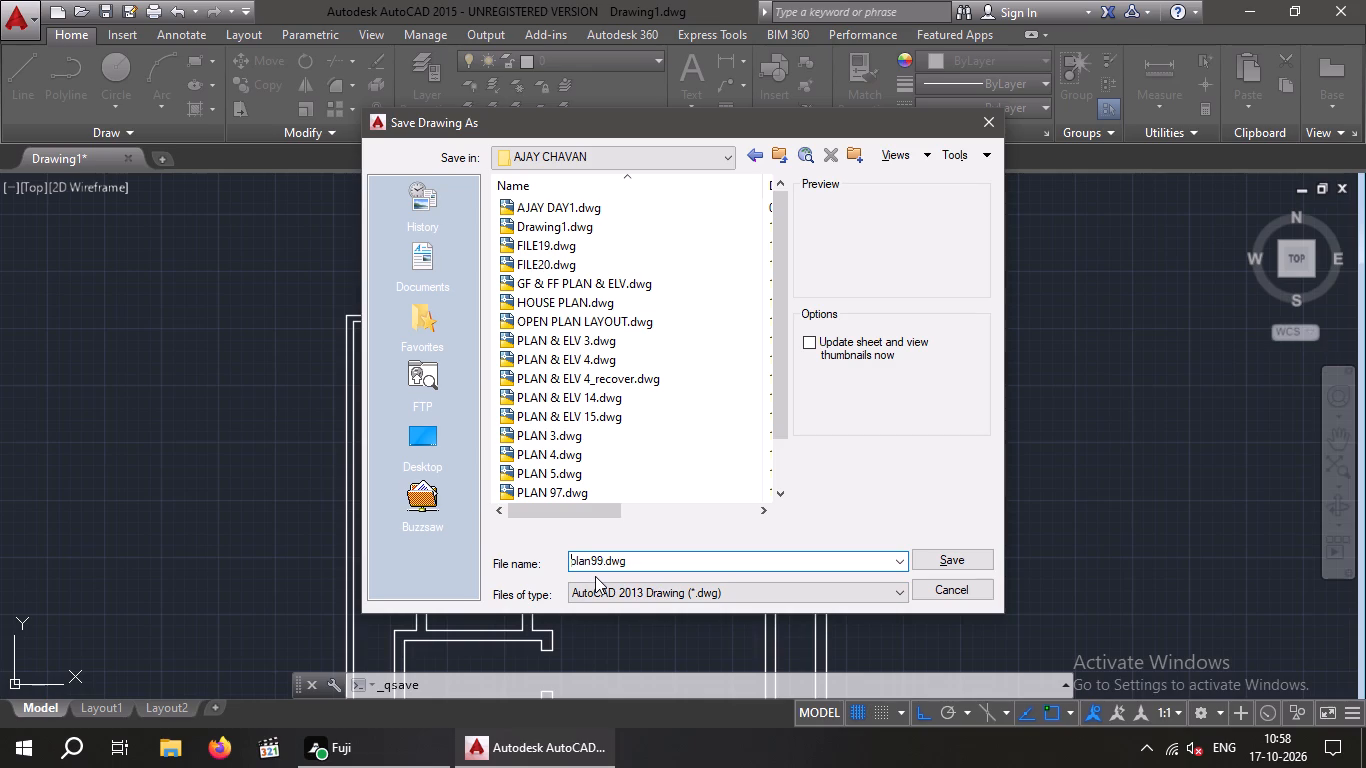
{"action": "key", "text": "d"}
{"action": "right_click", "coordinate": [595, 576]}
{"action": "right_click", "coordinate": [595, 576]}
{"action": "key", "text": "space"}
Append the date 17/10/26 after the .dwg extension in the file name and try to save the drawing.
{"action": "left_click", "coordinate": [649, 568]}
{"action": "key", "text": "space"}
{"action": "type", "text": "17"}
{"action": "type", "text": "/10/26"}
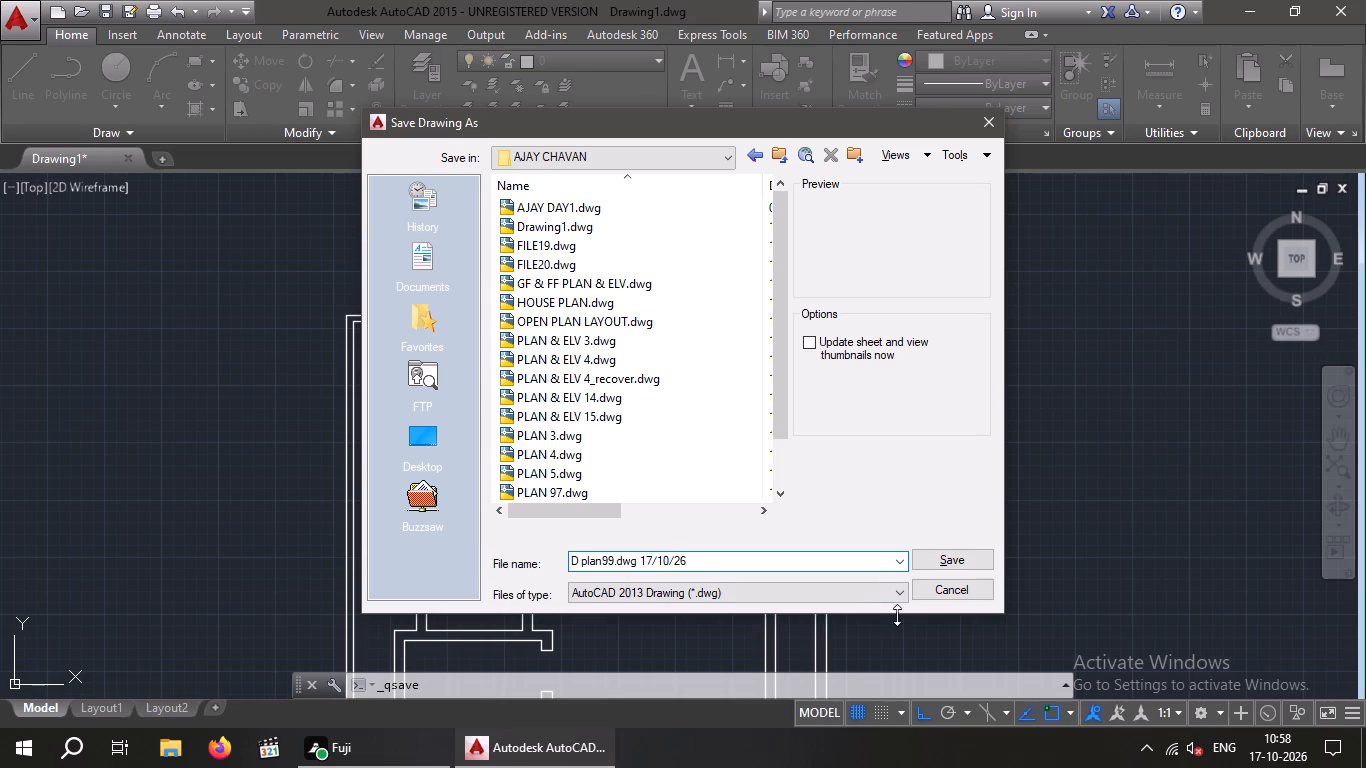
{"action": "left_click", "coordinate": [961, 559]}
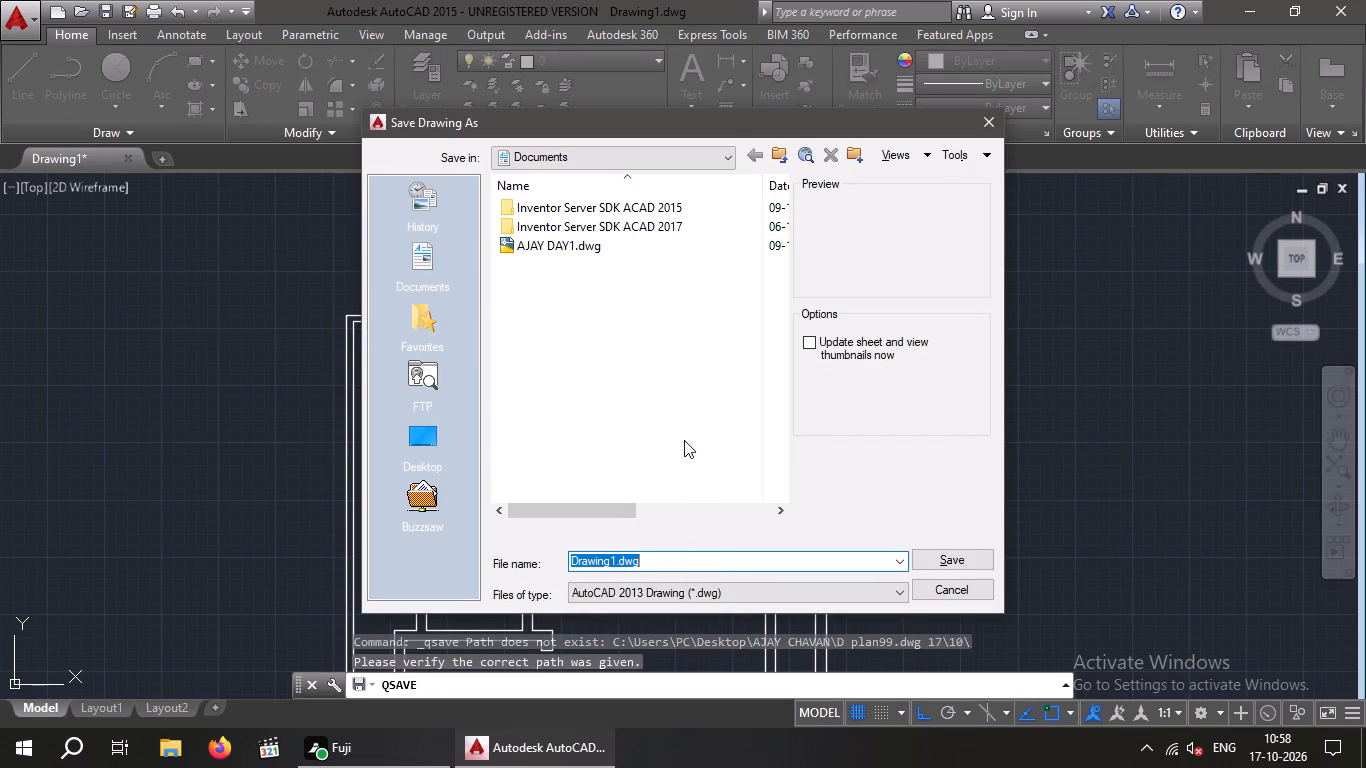
Choose the Desktop again as the save location for the drawing.
{"action": "right_click", "coordinate": [425, 440]}
{"action": "left_click", "coordinate": [422, 438]}
{"action": "right_click", "coordinate": [422, 438]}
{"action": "left_click", "coordinate": [422, 438]}
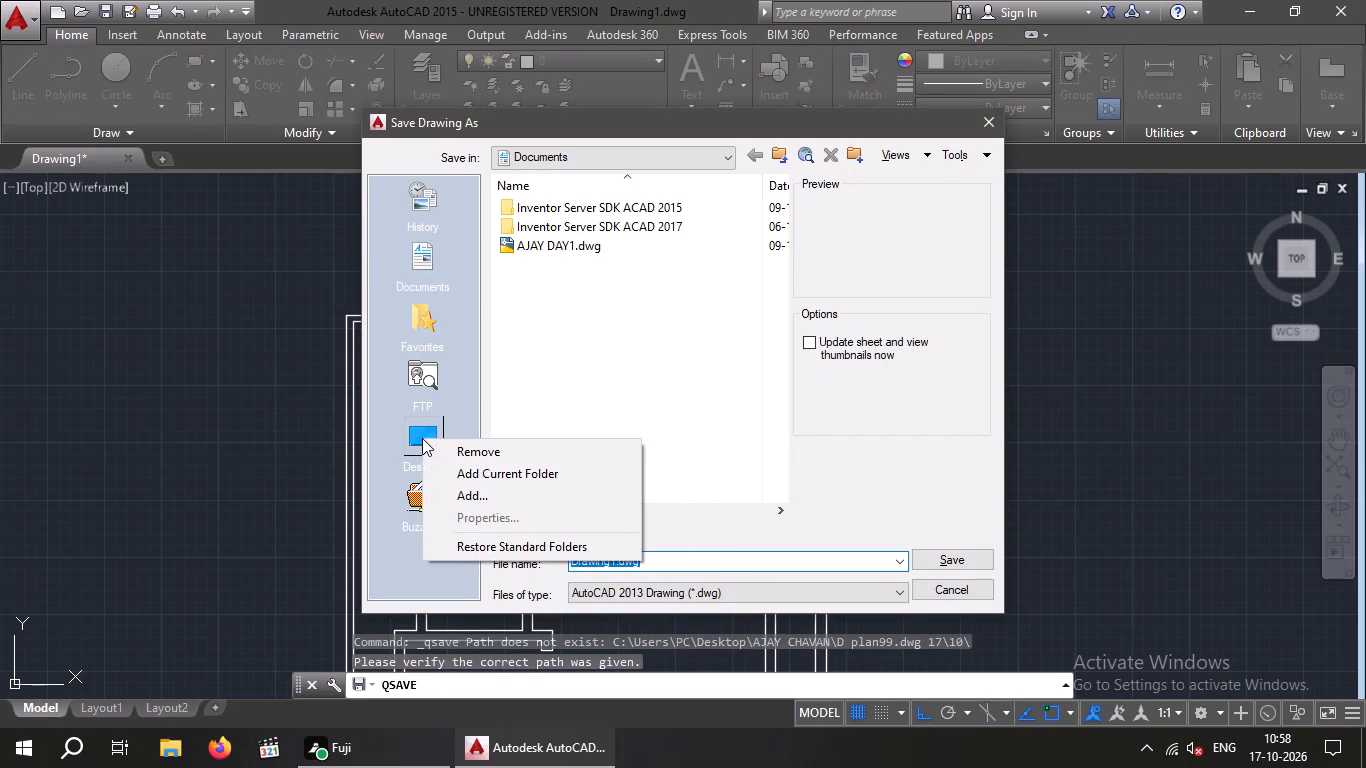
{"action": "right_click_drag", "start_coordinate": [530, 298], "coordinate": [561, 267]}
{"action": "right_click", "coordinate": [566, 248]}
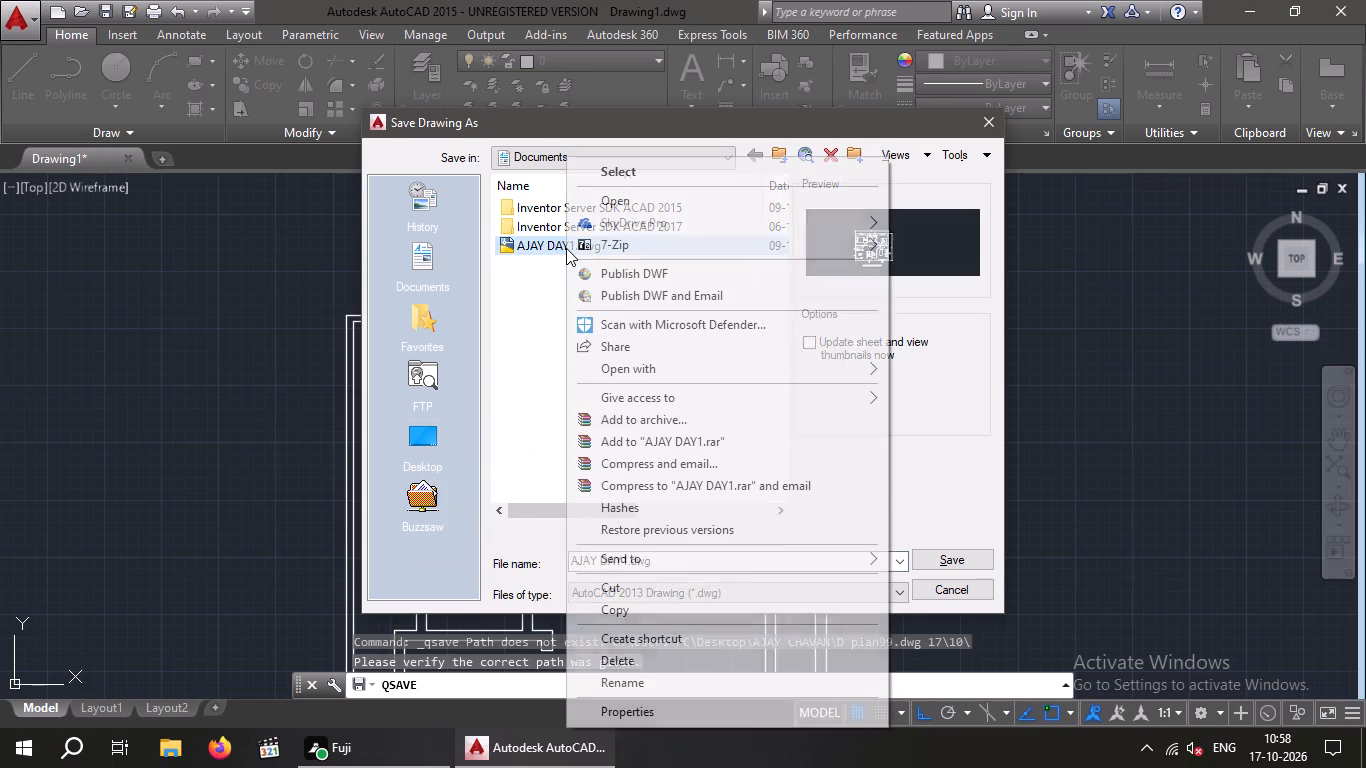
{"action": "right_click", "coordinate": [527, 251]}
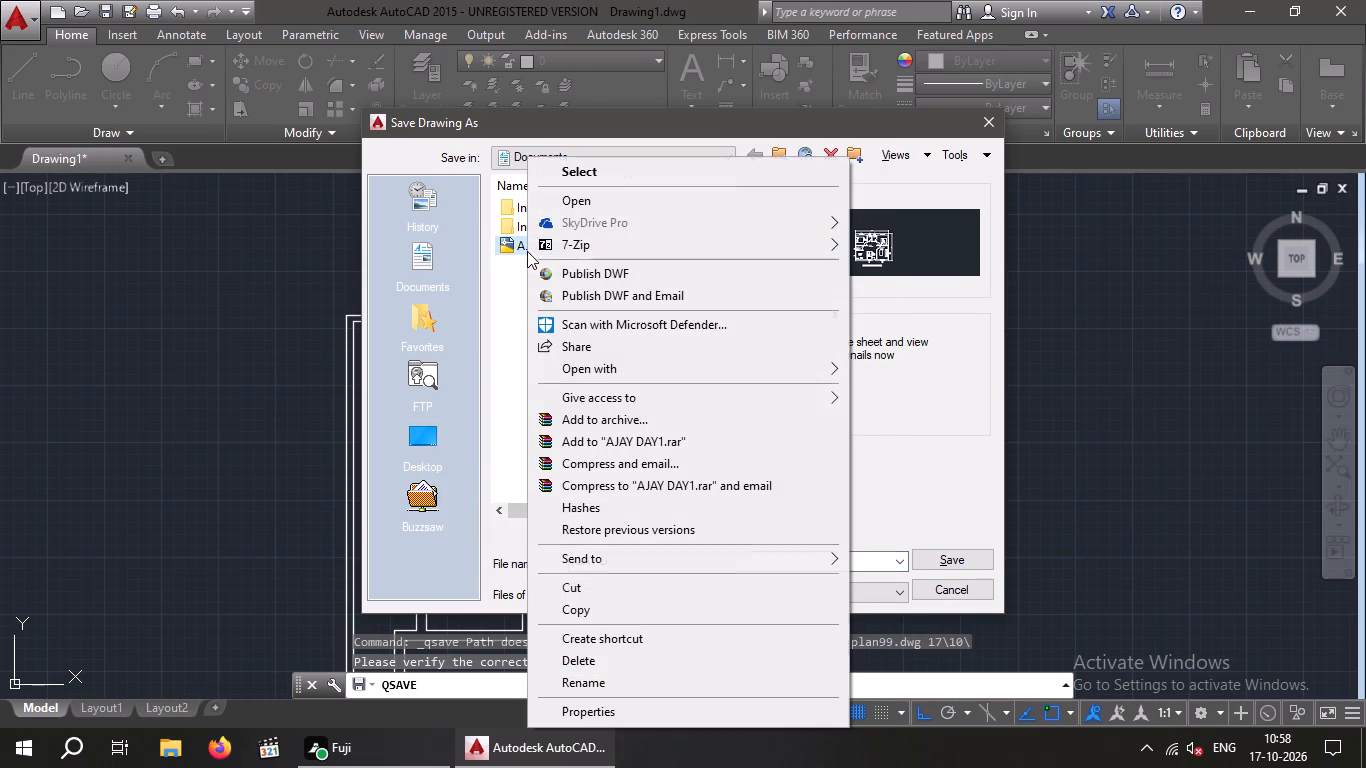
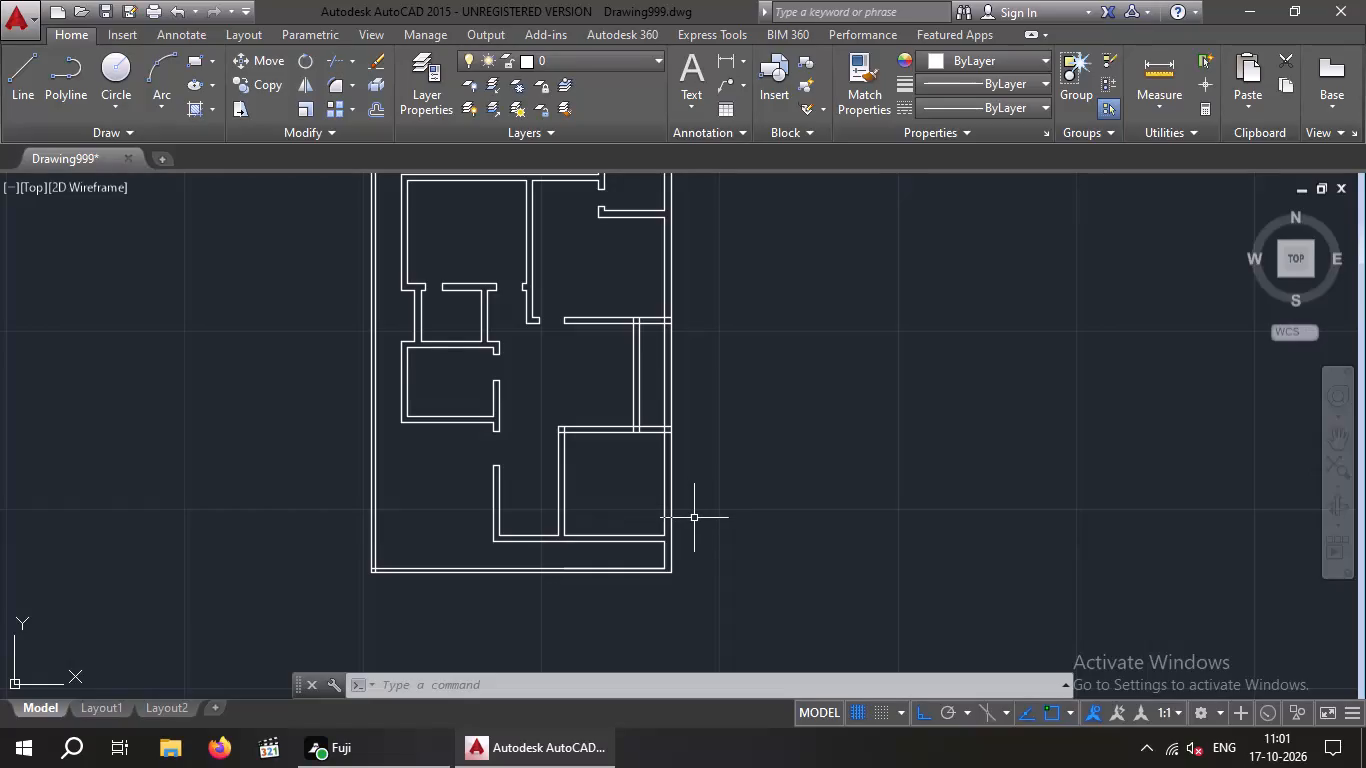
Trim the overlapping lines where the upper horizontal wall meets the east outer wall so the two walls join openly.
{"action": "key", "text": "t"}
{"action": "key", "text": "r"}
{"action": "key", "text": "space"}
{"action": "key", "text": "space"}
{"action": "scroll", "coordinate": [673, 312], "scroll_direction": "up", "scroll_amount": 4}
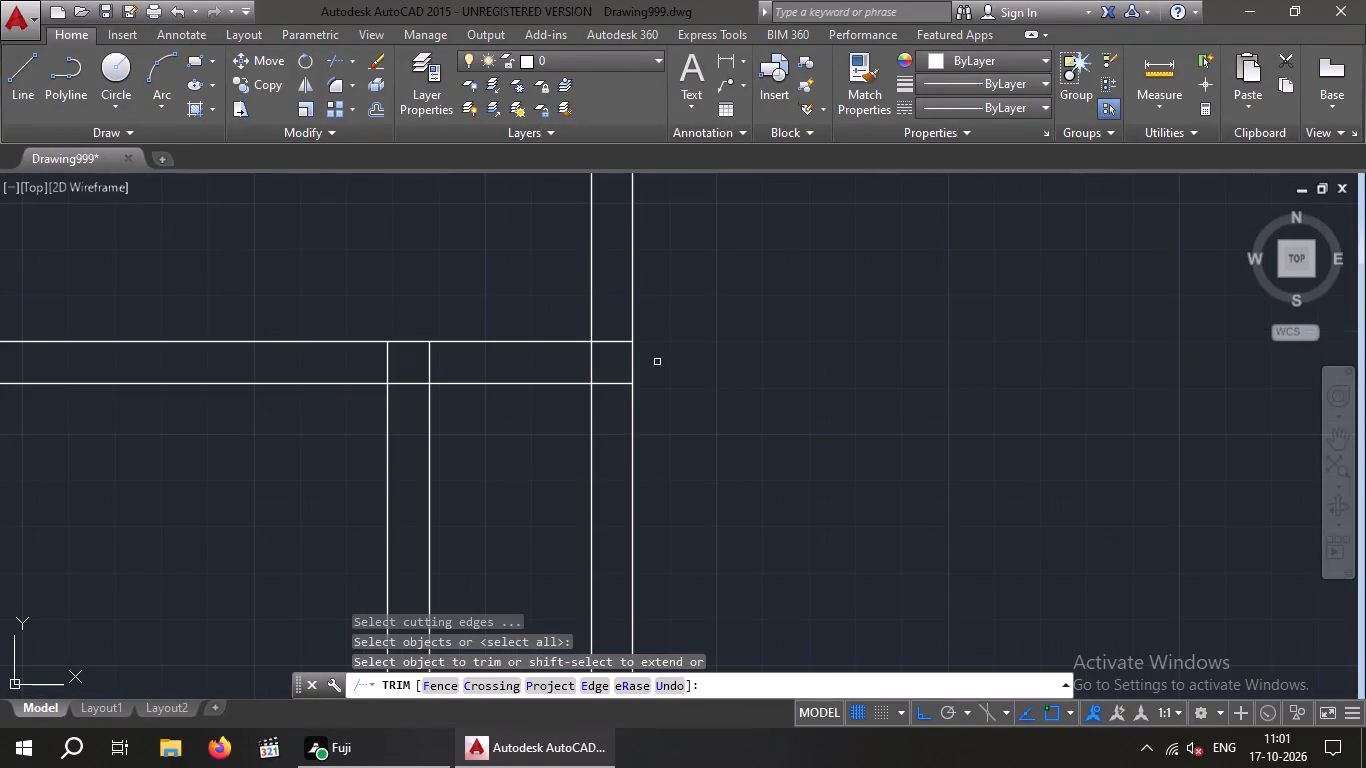
{"action": "left_click", "coordinate": [612, 389]}
{"action": "left_click", "coordinate": [610, 316]}
{"action": "left_click_drag", "start_coordinate": [608, 358], "coordinate": [576, 365]}
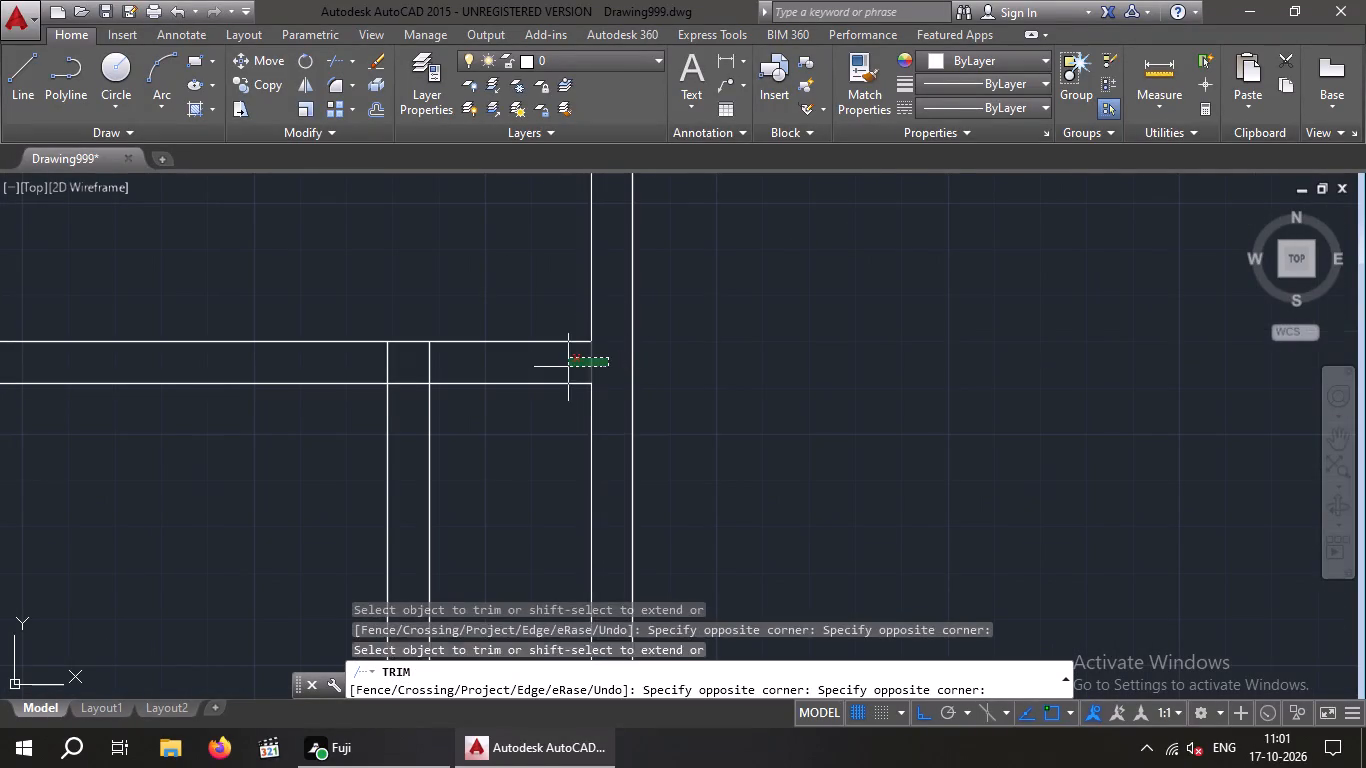
{"action": "left_click", "coordinate": [568, 367]}
Trim the overlapping lines where the lower horizontal wall, above the bottom room, meets the east outer wall.
{"action": "scroll", "coordinate": [576, 362], "scroll_direction": "down", "scroll_amount": 3}
{"action": "scroll", "coordinate": [585, 566], "scroll_direction": "up", "scroll_amount": 5}
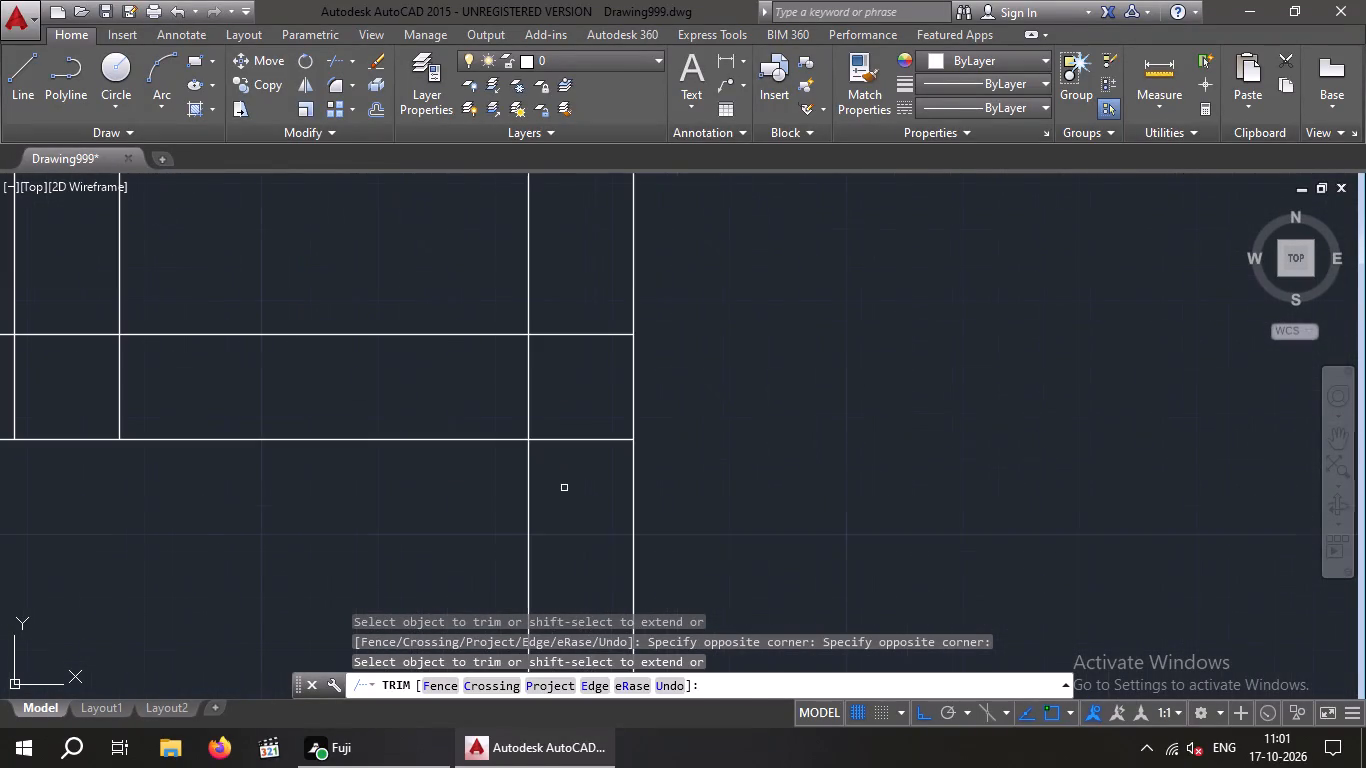
{"action": "left_click", "coordinate": [579, 481]}
{"action": "left_click", "coordinate": [572, 314]}
{"action": "left_click_drag", "start_coordinate": [565, 364], "coordinate": [479, 390]}
{"action": "left_click", "coordinate": [478, 390]}
Trim the narrow vertical partition's two lines where they run through the lower horizontal wall.
{"action": "scroll", "coordinate": [493, 390], "scroll_direction": "down", "scroll_amount": 4}
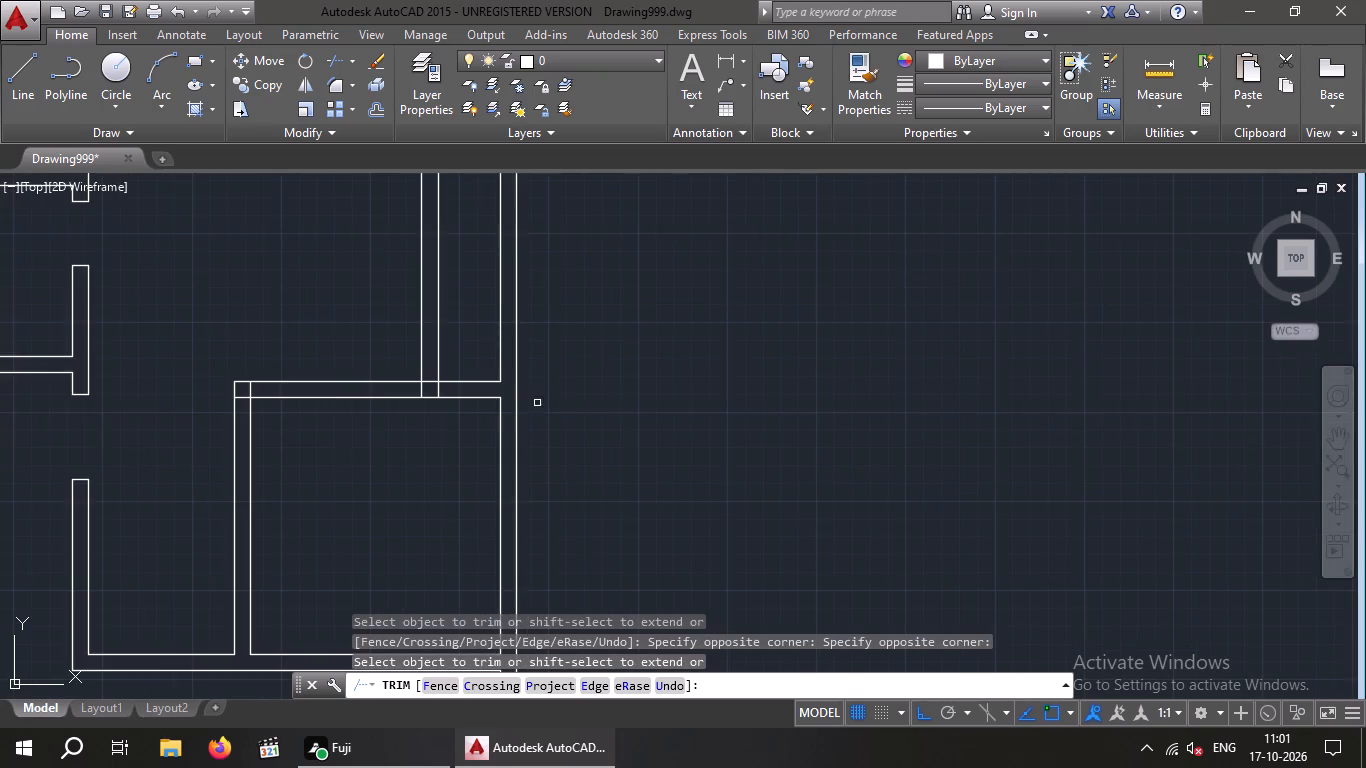
{"action": "scroll", "coordinate": [633, 393], "scroll_direction": "down", "scroll_amount": 1}
{"action": "middle_click_drag", "start_coordinate": [638, 410], "coordinate": [680, 519]}
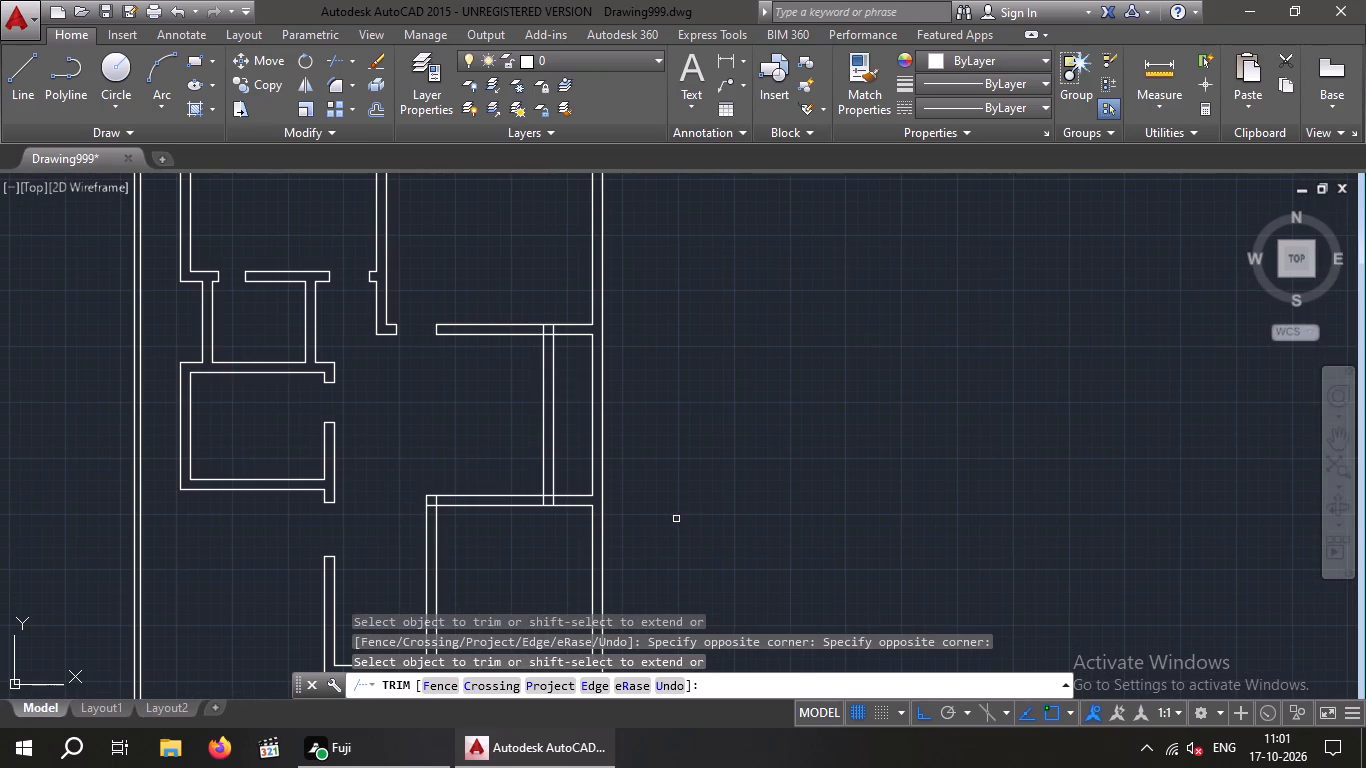
{"action": "scroll", "coordinate": [555, 481], "scroll_direction": "up", "scroll_amount": 5}
{"action": "middle_click_drag", "start_coordinate": [505, 477], "coordinate": [545, 358]}
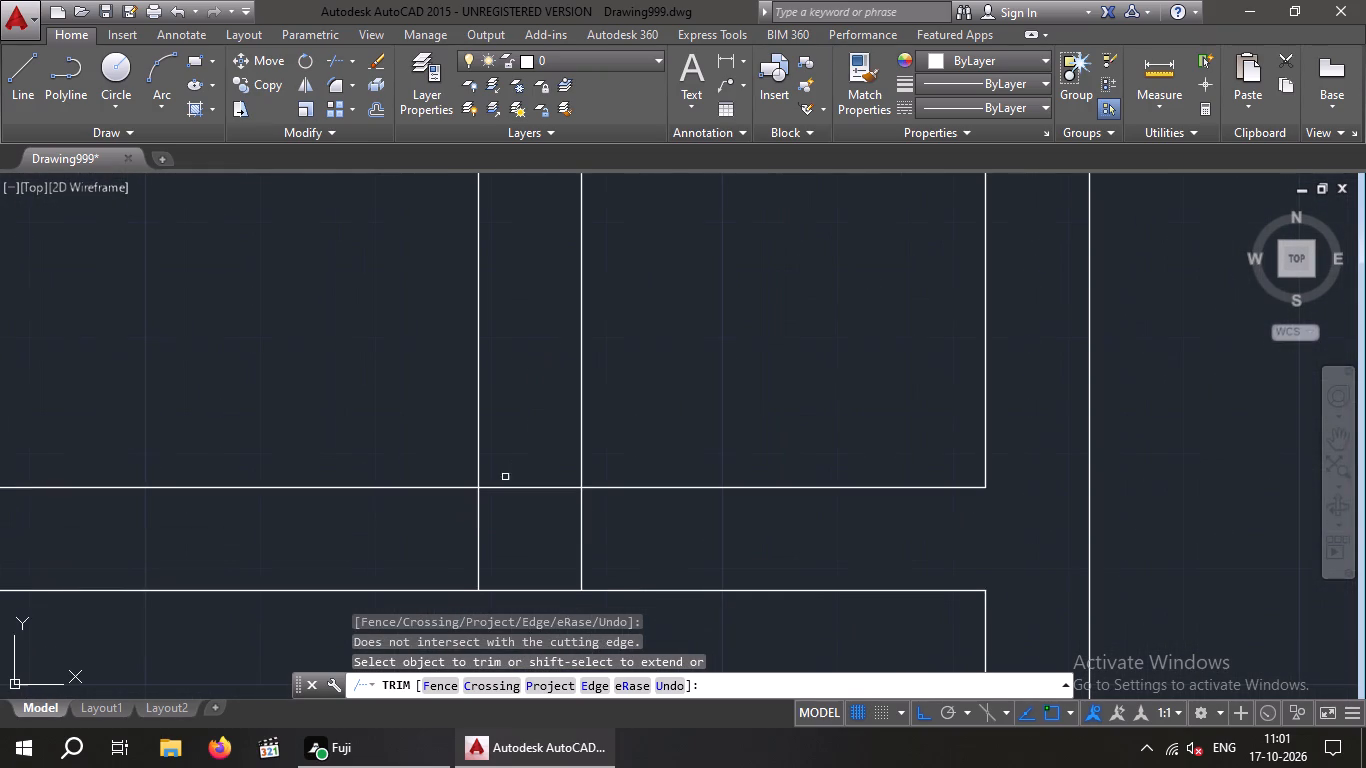
{"action": "left_click_drag", "start_coordinate": [612, 529], "coordinate": [458, 563]}
{"action": "left_click", "coordinate": [425, 561]}
Trim the narrow vertical partition's two lines where they run through the upper horizontal wall.
{"action": "scroll", "coordinate": [485, 534], "scroll_direction": "down", "scroll_amount": 4}
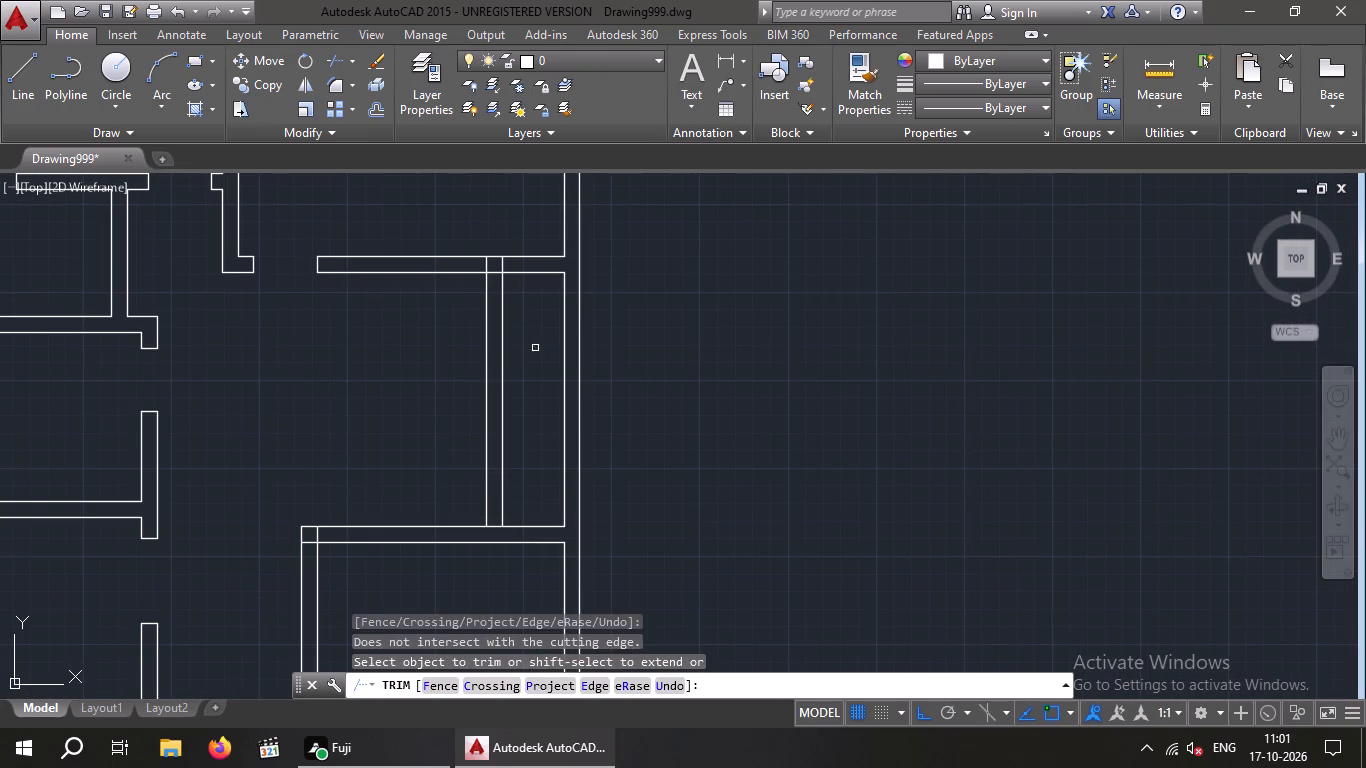
{"action": "scroll", "coordinate": [483, 270], "scroll_direction": "up", "scroll_amount": 4}
{"action": "left_click_drag", "start_coordinate": [652, 227], "coordinate": [532, 236]}
{"action": "left_click", "coordinate": [477, 236]}
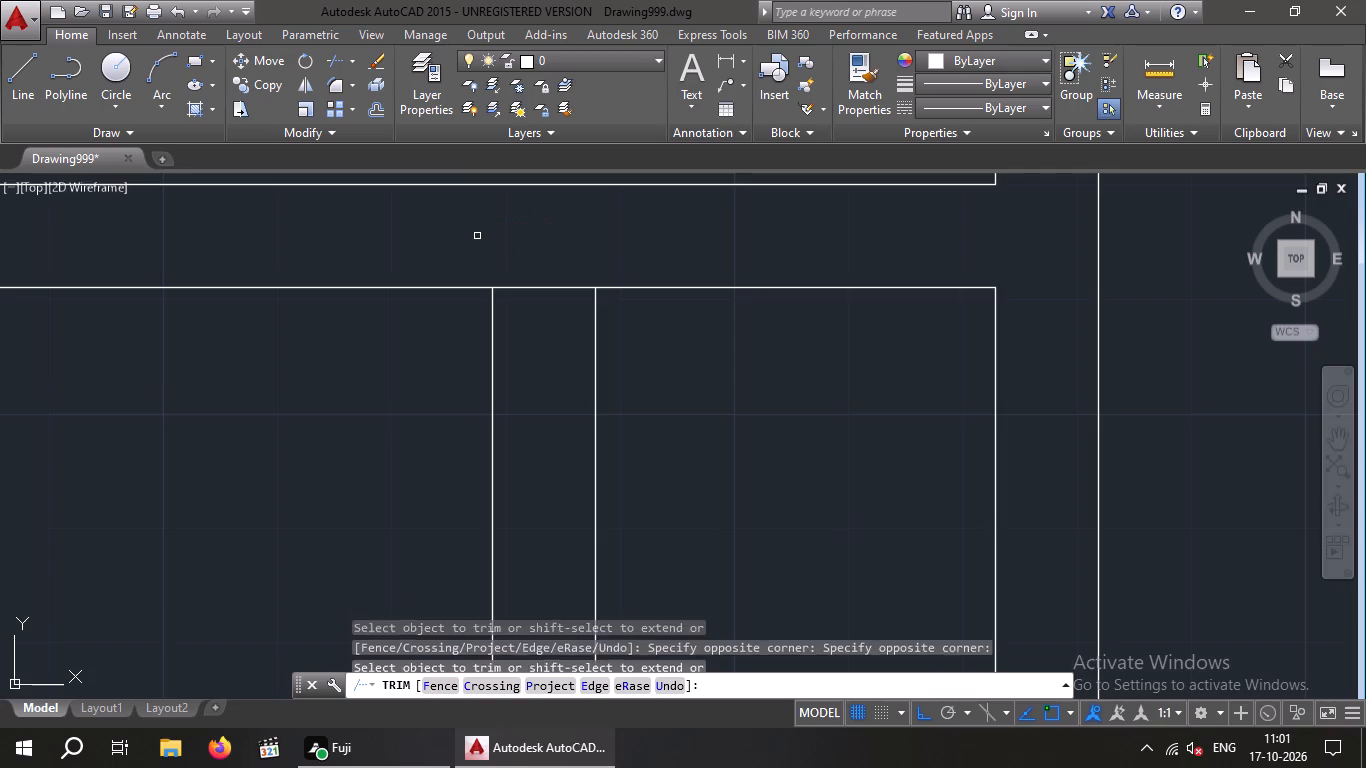
{"action": "scroll", "coordinate": [483, 243], "scroll_direction": "down", "scroll_amount": 3}
{"action": "key", "text": "Escape"}
{"action": "key", "text": "Escape"}
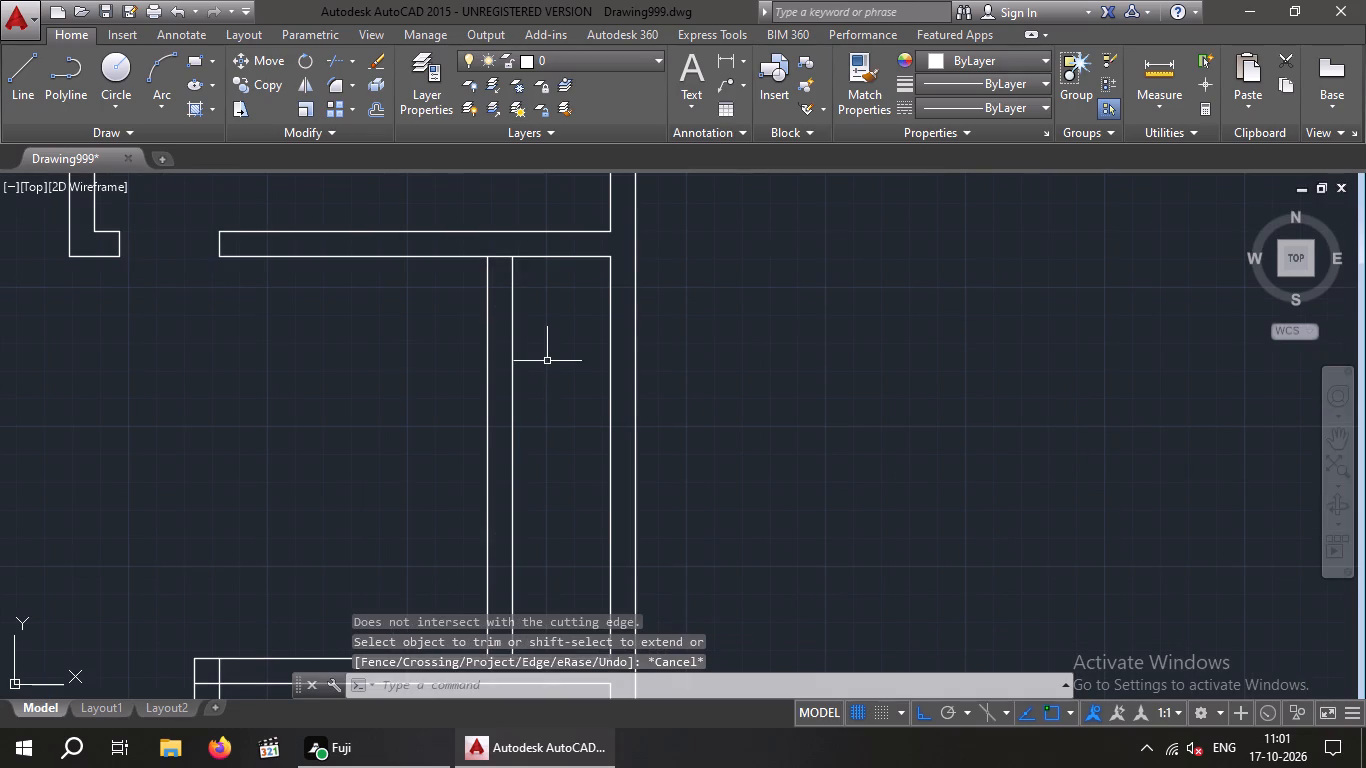
Offset the facing lines of the upper and lower horizontal walls 9" into the space between them.
{"action": "key", "text": "Escape"}
{"action": "key", "text": "o"}
{"action": "key", "text": "Return"}
{"action": "key", "text": "9"}
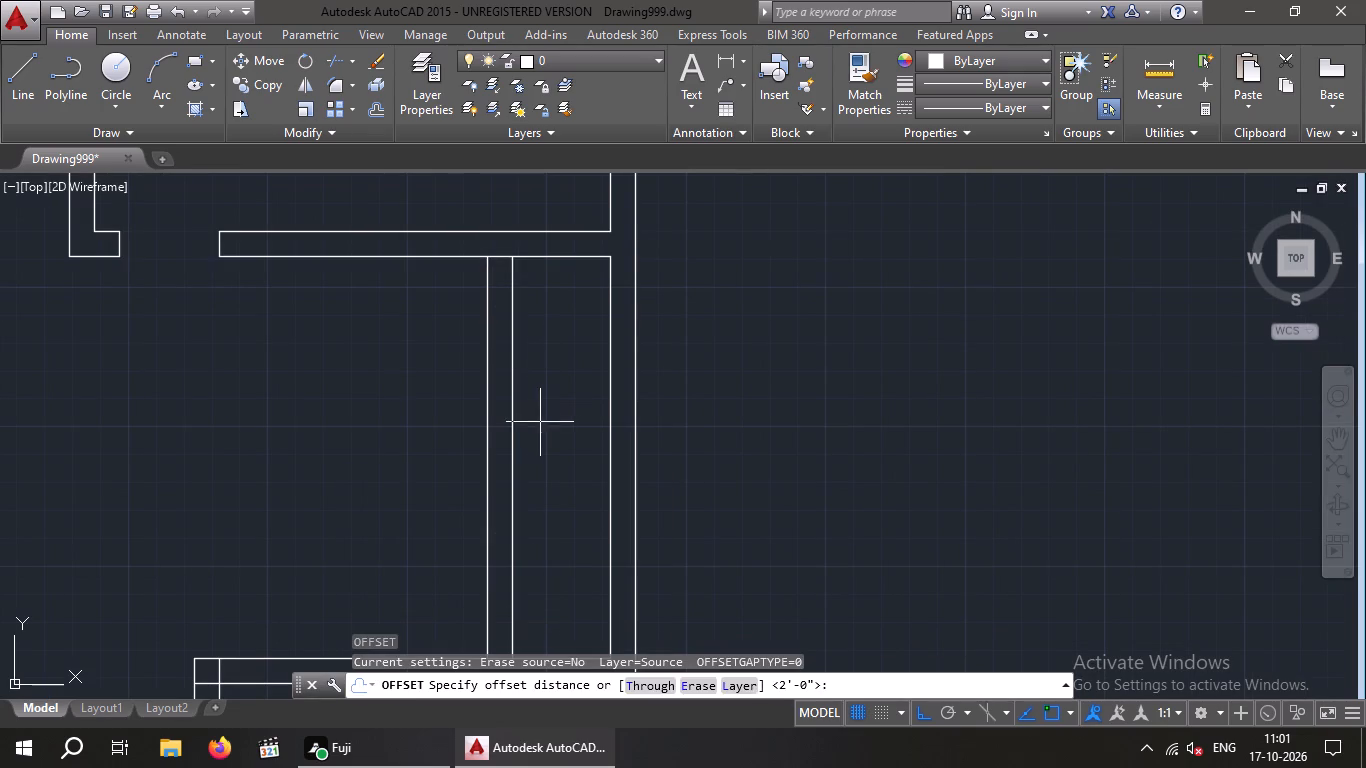
{"action": "key", "text": "shift+quotedbl"}
{"action": "key", "text": "Return"}
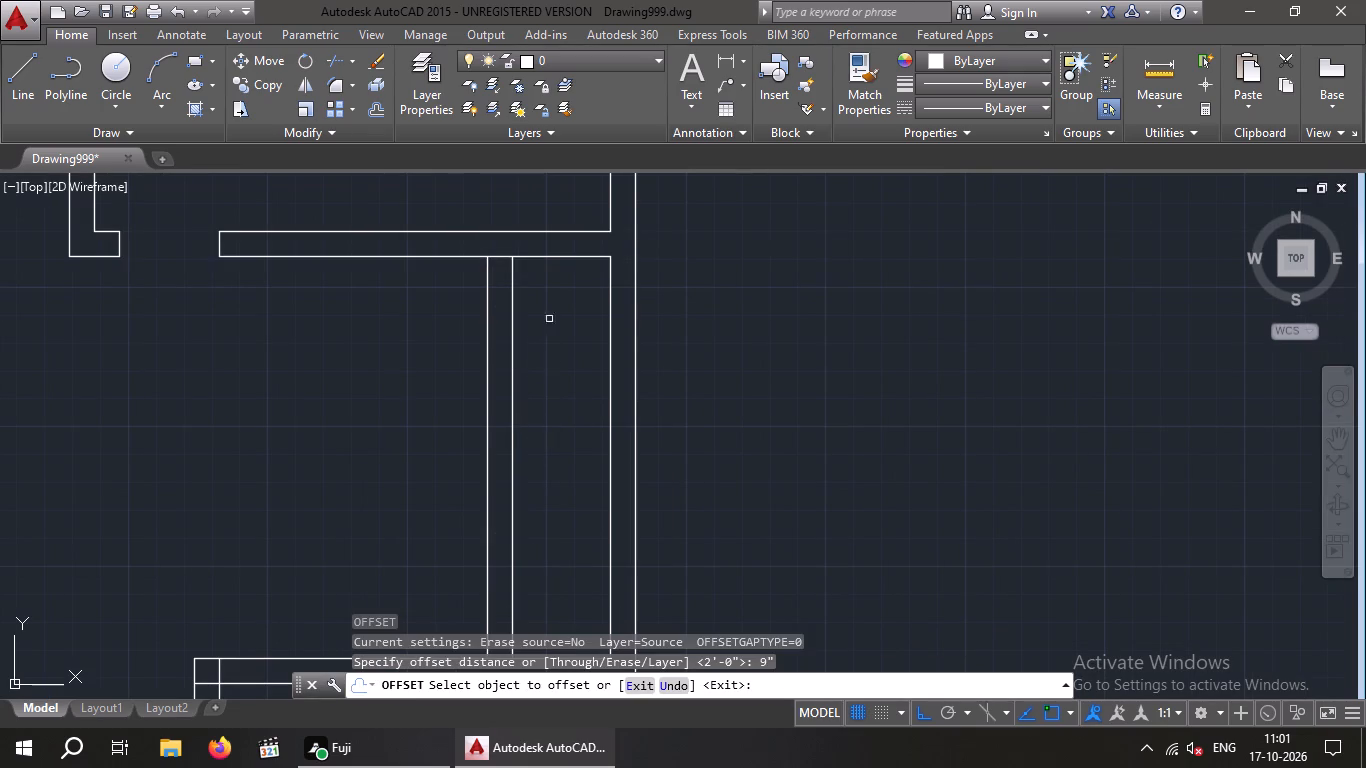
{"action": "left_click_drag", "start_coordinate": [547, 258], "coordinate": [547, 279]}
{"action": "left_click", "coordinate": [547, 308]}
{"action": "scroll", "coordinate": [545, 322], "scroll_direction": "down", "scroll_amount": 3}
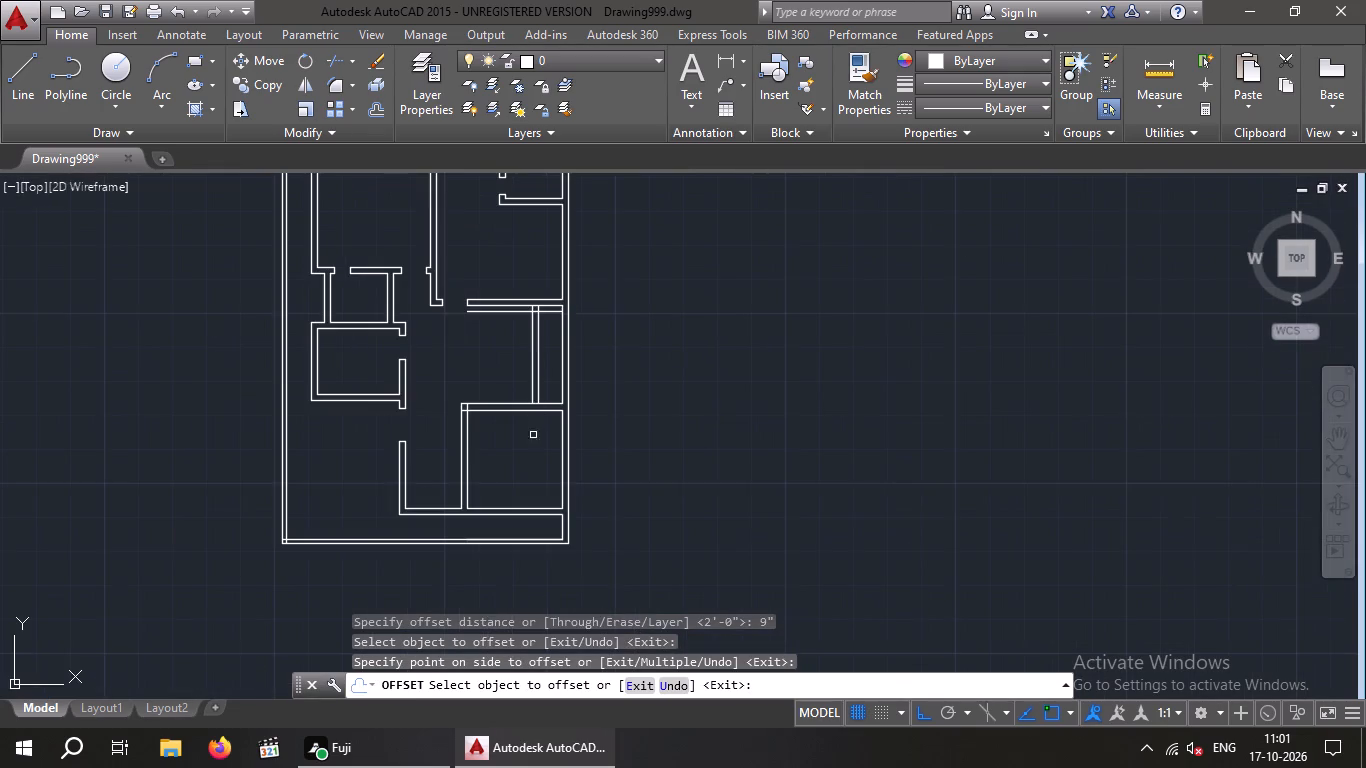
{"action": "scroll", "coordinate": [534, 401], "scroll_direction": "up", "scroll_amount": 3}
{"action": "left_click_drag", "start_coordinate": [569, 413], "coordinate": [569, 402]}
{"action": "left_click", "coordinate": [568, 353]}
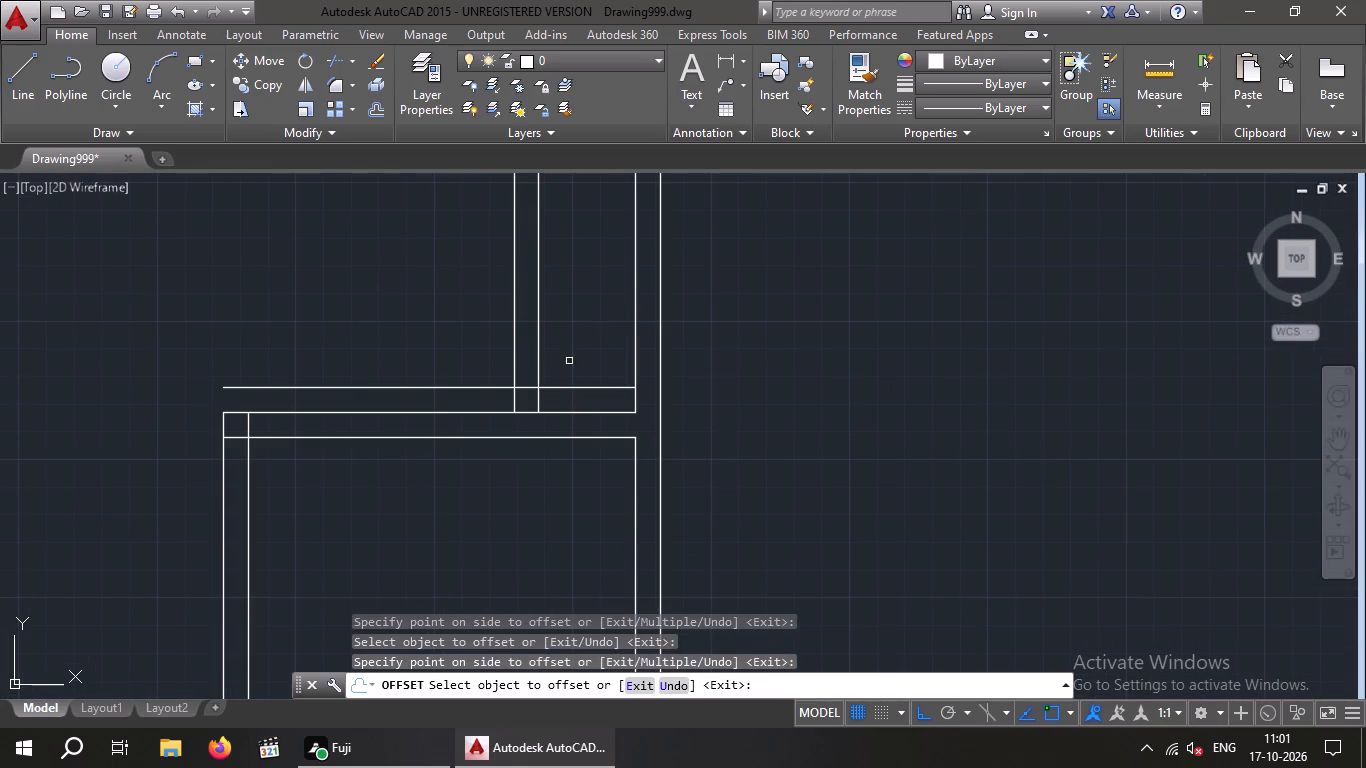
{"action": "key", "text": "Escape"}
{"action": "key", "text": "Escape"}
Trim both 9" offset lines on either side of the vertical partition, leaving only the short segments within its thickness.
{"action": "key", "text": "t"}
{"action": "type", "text": "R"}
{"action": "key", "text": "space"}
{"action": "key", "text": "space"}
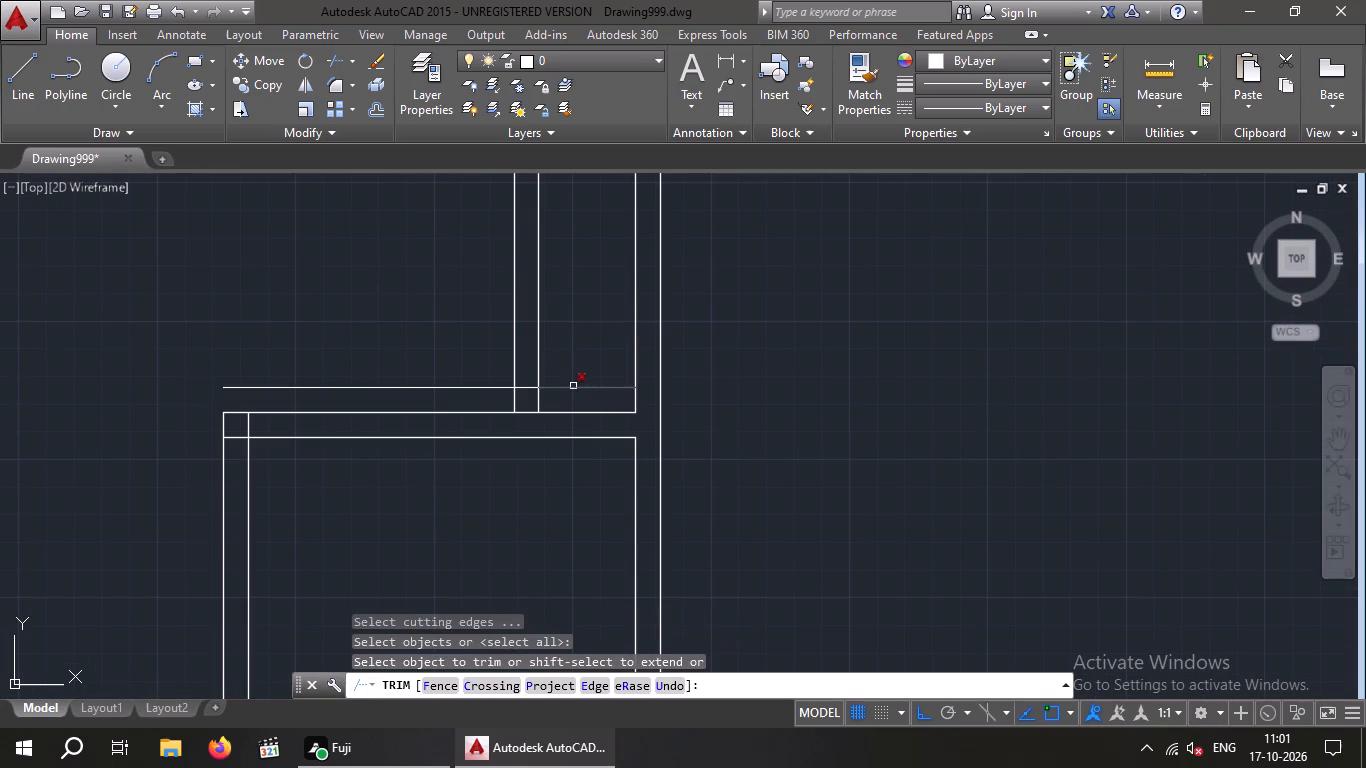
{"action": "left_click", "coordinate": [573, 388]}
{"action": "left_click", "coordinate": [469, 388]}
{"action": "scroll", "coordinate": [469, 384], "scroll_direction": "down", "scroll_amount": 1}
{"action": "middle_click_drag", "start_coordinate": [469, 383], "coordinate": [473, 609]}
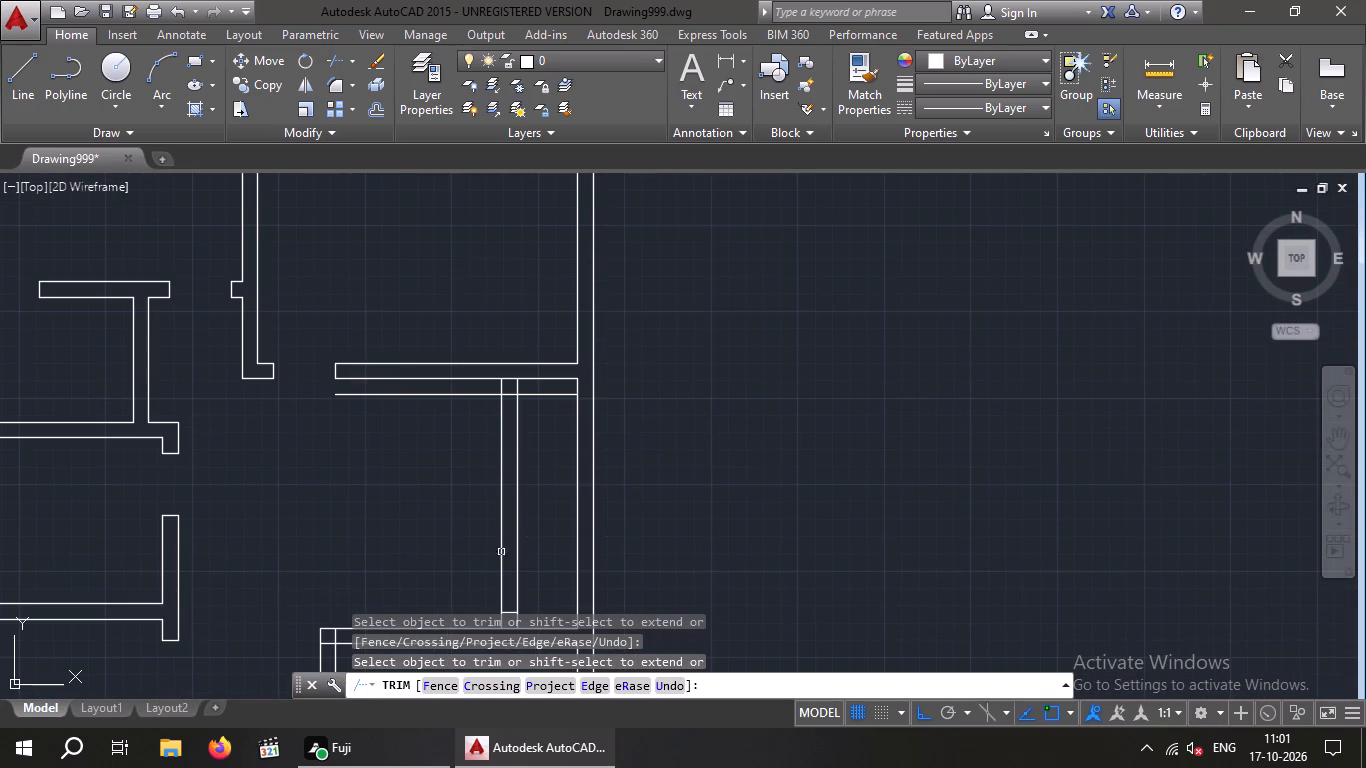
{"action": "left_click", "coordinate": [548, 397]}
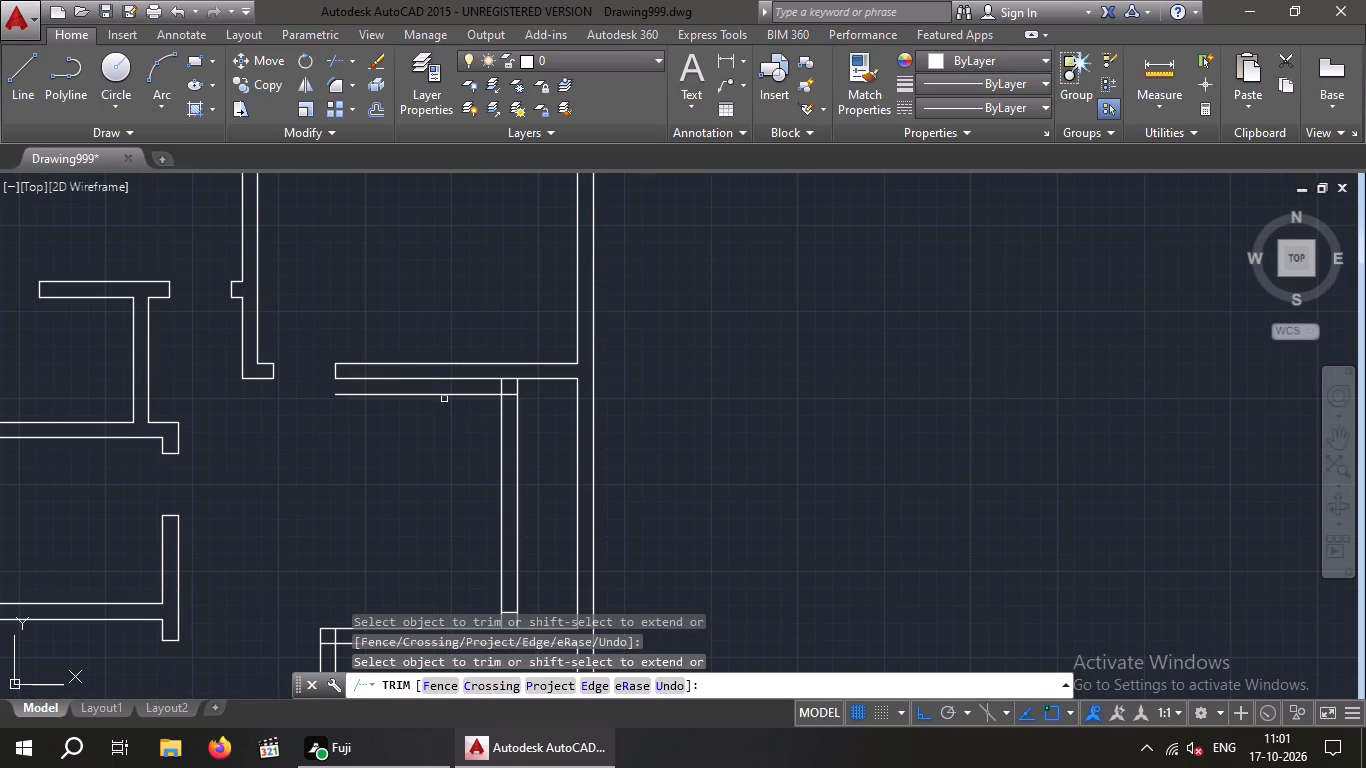
{"action": "left_click", "coordinate": [445, 395]}
{"action": "key", "text": "Escape"}
{"action": "key", "text": "Escape"}
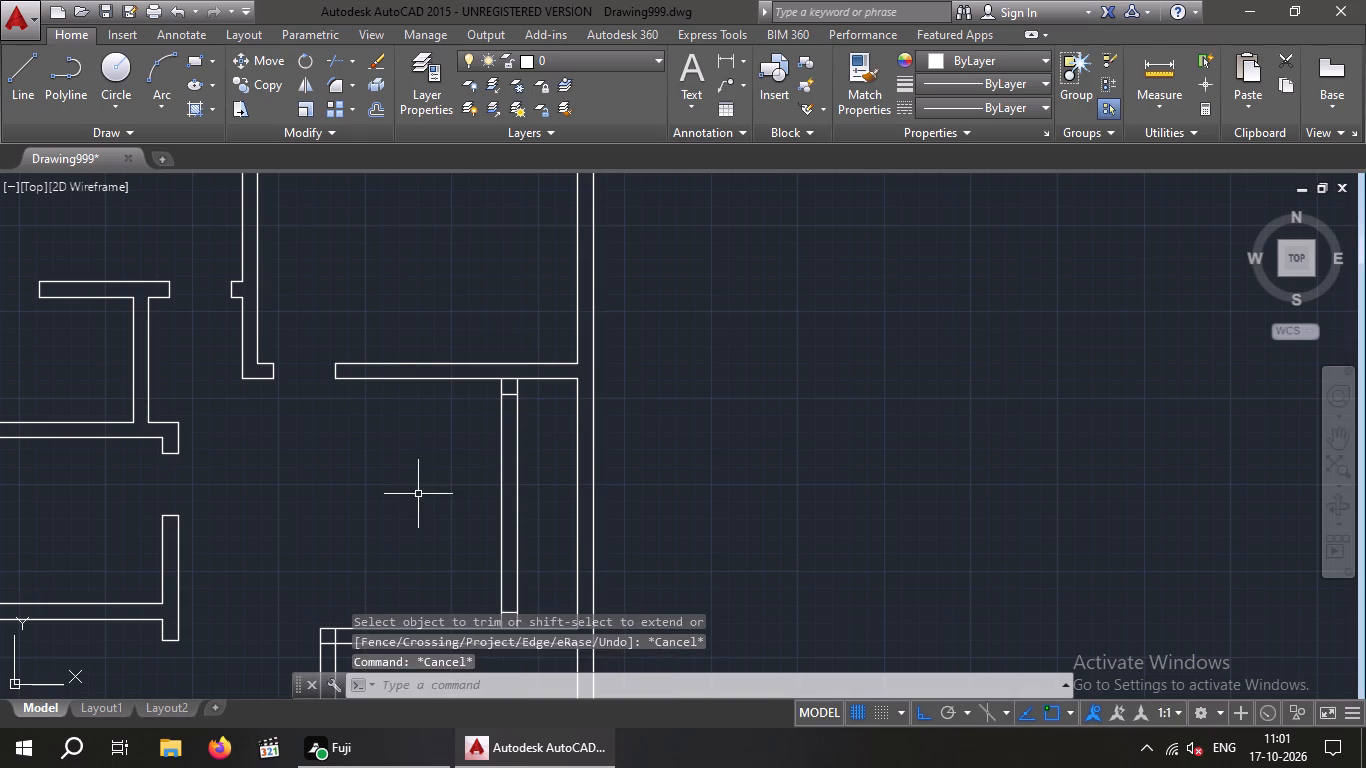
Offset the vertical partition's west line 1' toward the open interior.
{"action": "middle_click_drag", "start_coordinate": [417, 493], "coordinate": [531, 438]}
{"action": "scroll", "coordinate": [527, 435], "scroll_direction": "down", "scroll_amount": 2}
{"action": "middle_click_drag", "start_coordinate": [509, 473], "coordinate": [501, 427]}
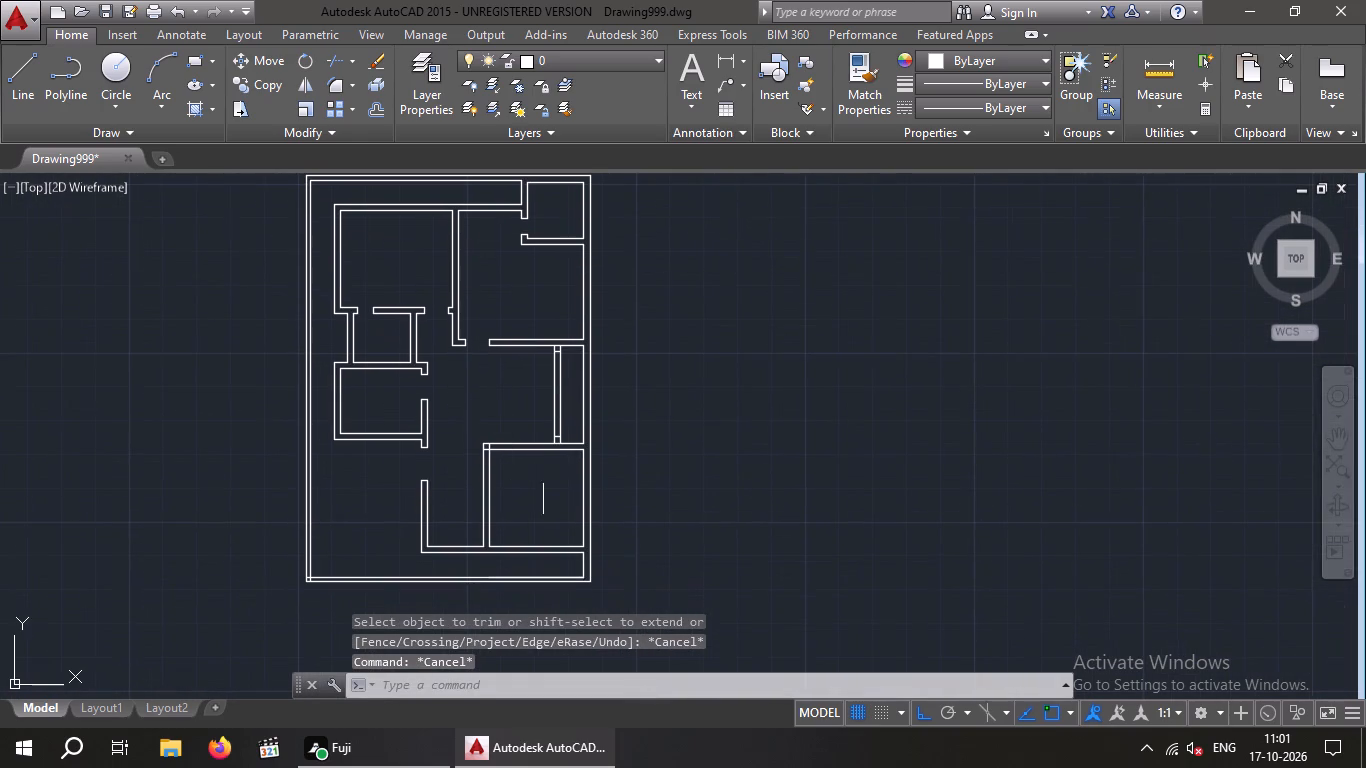
{"action": "scroll", "coordinate": [518, 460], "scroll_direction": "up", "scroll_amount": 2}
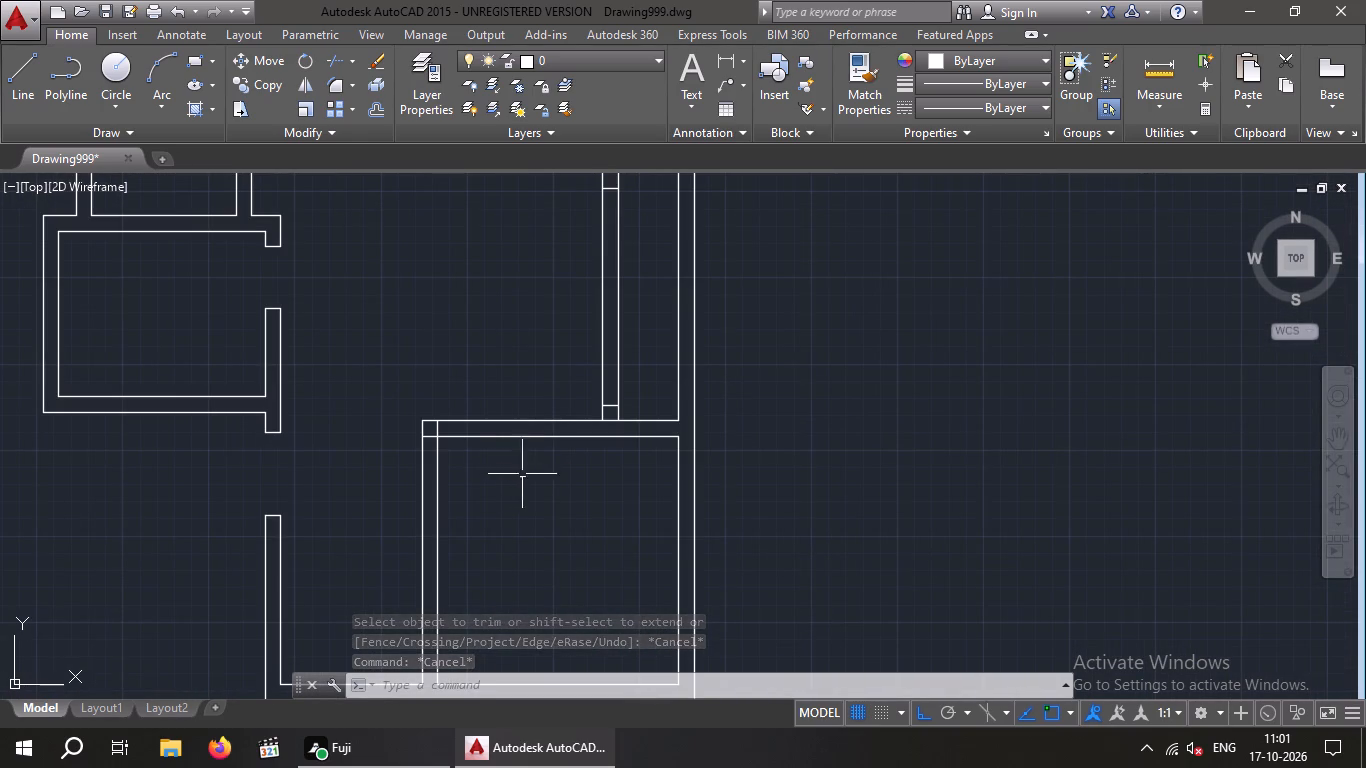
{"action": "key", "text": "o"}
{"action": "key", "text": "Return"}
{"action": "key", "text": "1"}
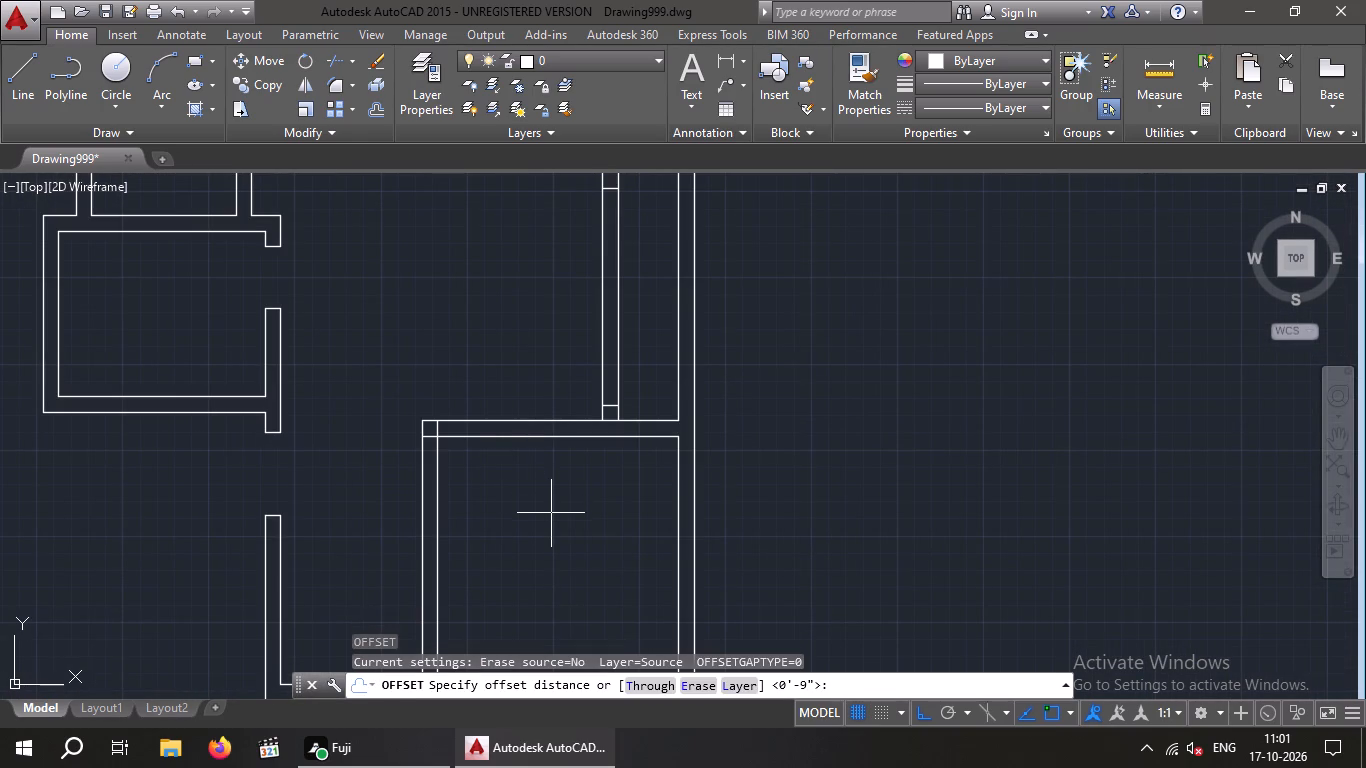
{"action": "key", "text": "apostrophe"}
{"action": "key", "text": "Return"}
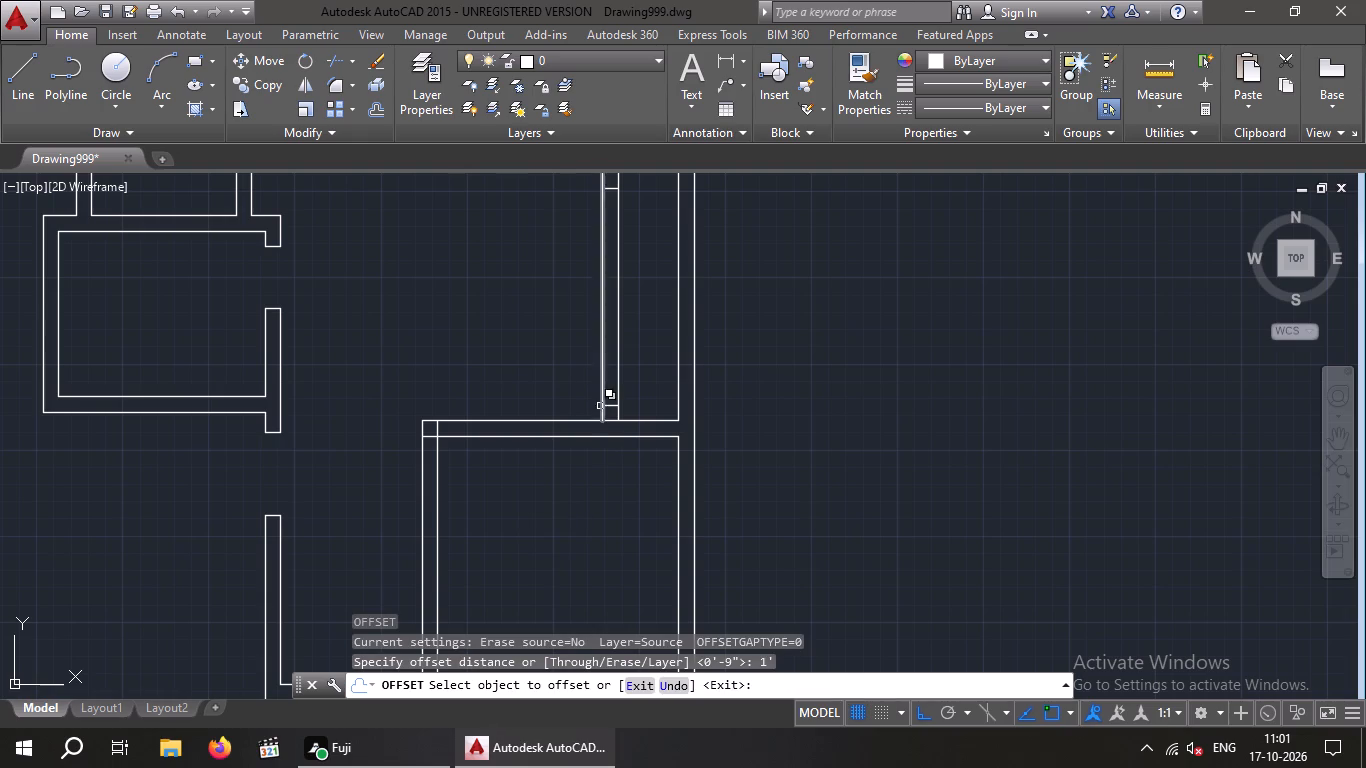
{"action": "left_click", "coordinate": [602, 385]}
{"action": "left_click", "coordinate": [555, 388]}
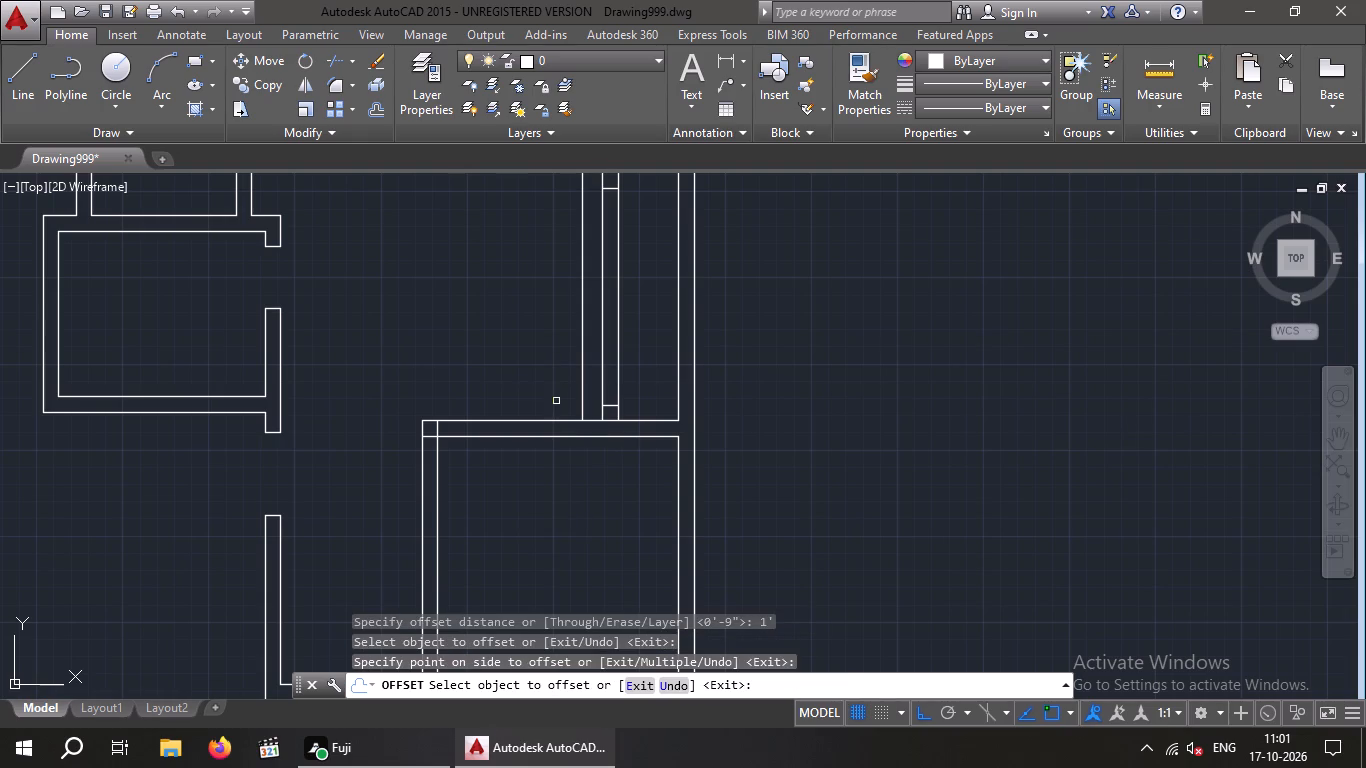
{"action": "key", "text": "Escape"}
{"action": "key", "text": "Escape"}
Extend the new 1' offset line down through the thickness of the bottom room's top wall.
{"action": "key", "text": "e"}
{"action": "type", "text": "X"}
{"action": "key", "text": "space"}
{"action": "key", "text": "space"}
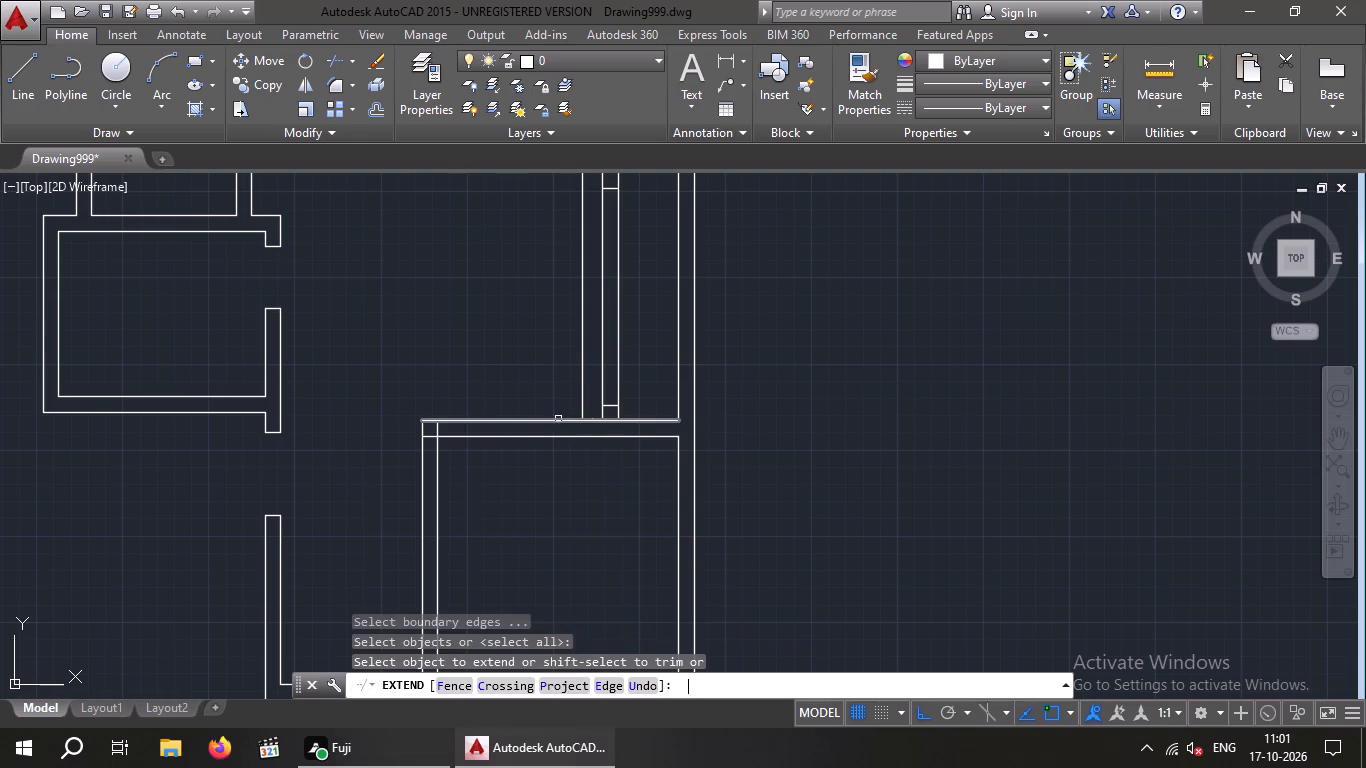
{"action": "left_click", "coordinate": [579, 396]}
{"action": "key", "text": "Escape"}
{"action": "key", "text": "Escape"}
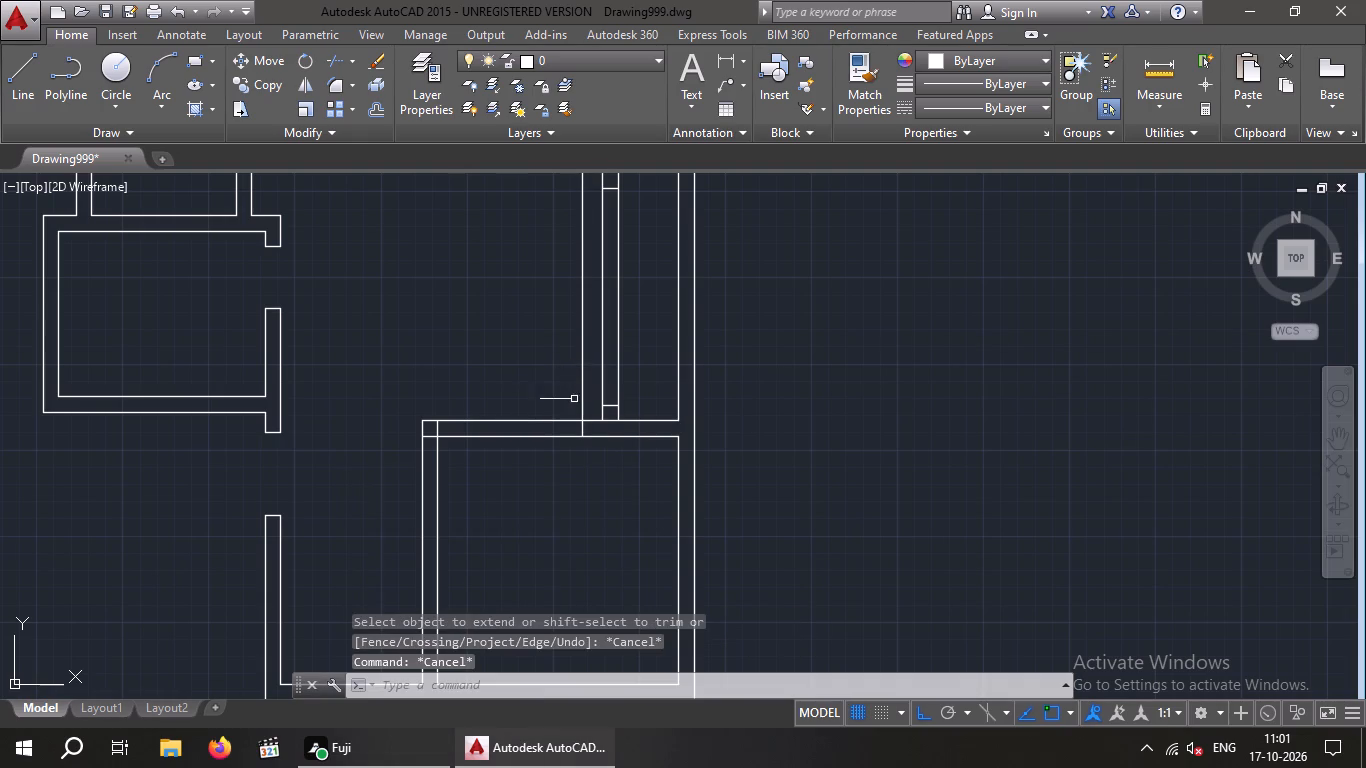
Trim the extended line above the bottom room's top wall, keeping only the short segment within the wall.
{"action": "key", "text": "t"}
{"action": "type", "text": "R"}
{"action": "key", "text": "space"}
{"action": "key", "text": "space"}
{"action": "left_click", "coordinate": [579, 395]}
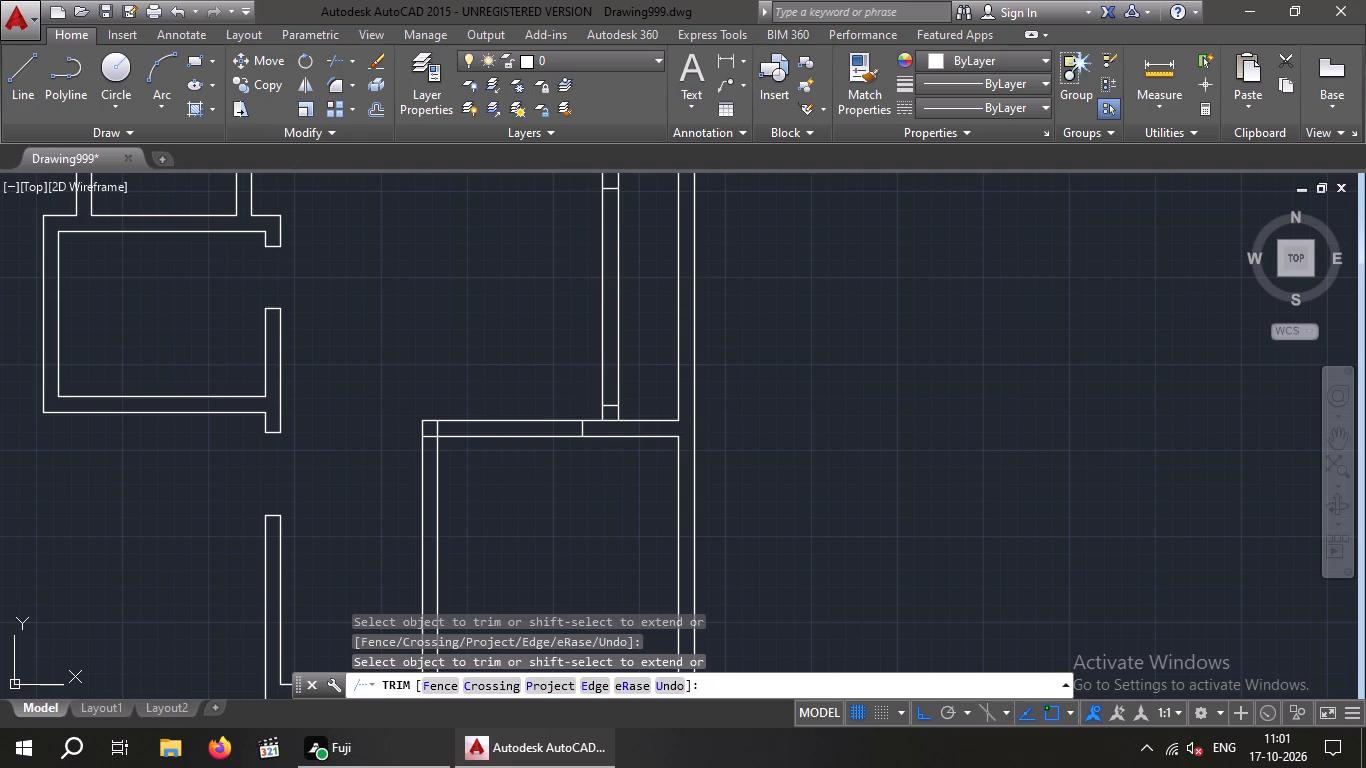
{"action": "key", "text": "Escape"}
{"action": "key", "text": "Escape"}
{"action": "key", "text": "Escape"}
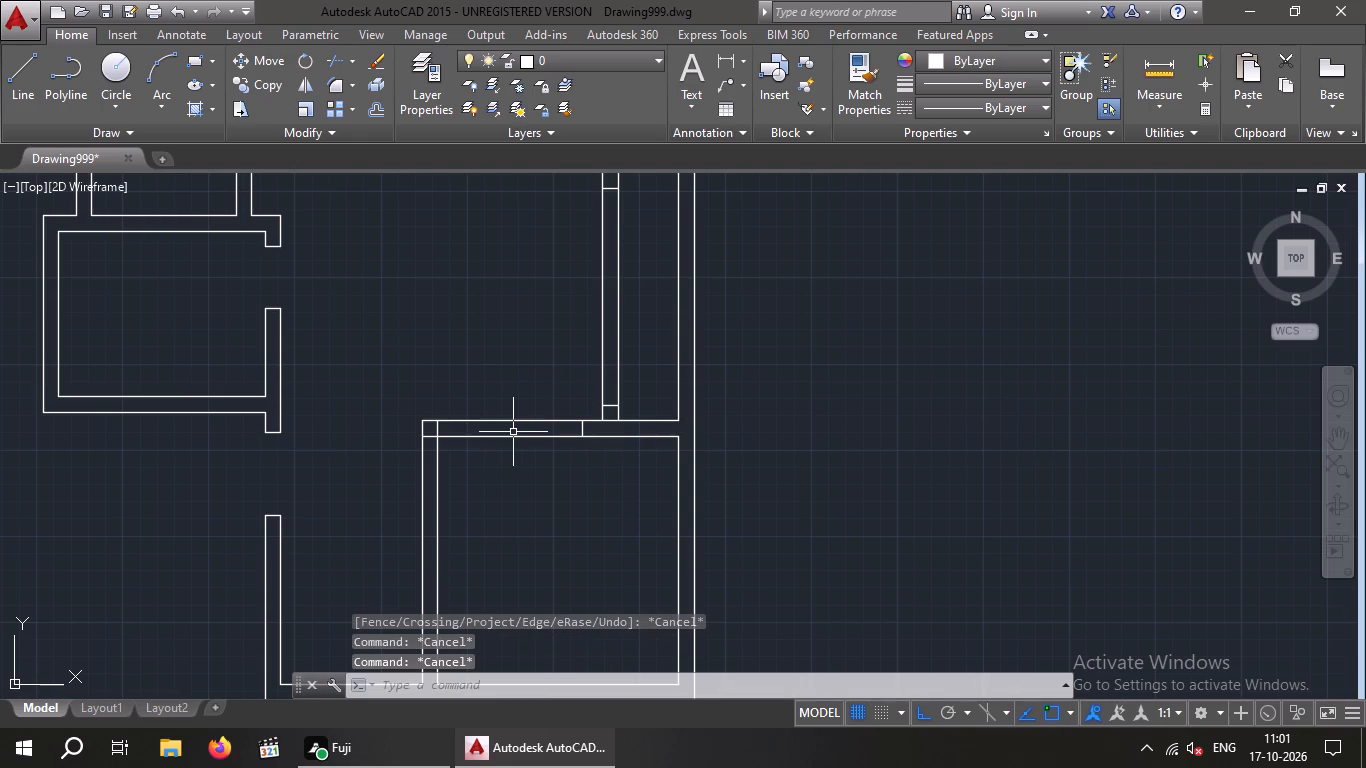
Offset the inner line of the bottom room's west wall 1' into the room.
{"action": "key", "text": "o"}
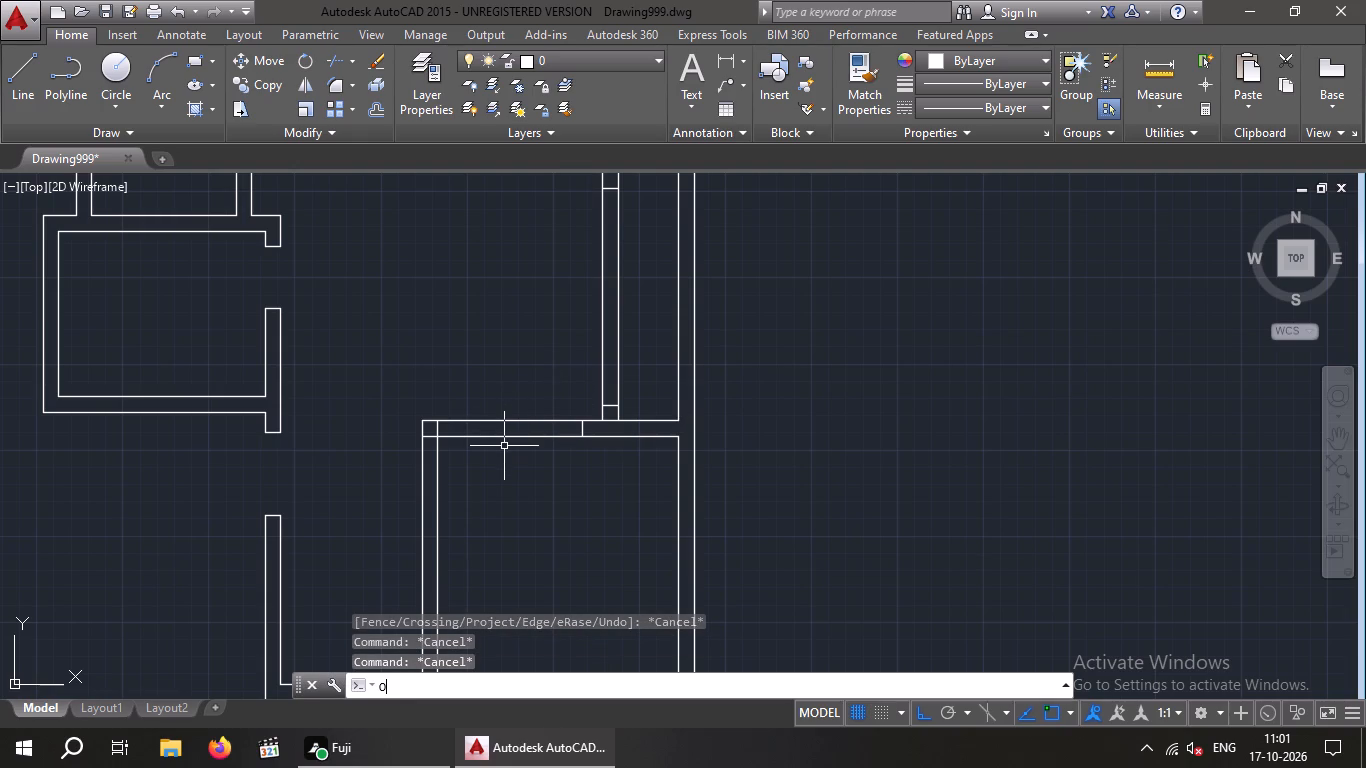
{"action": "key", "text": "Return"}
{"action": "key", "text": "1"}
{"action": "key", "text": "apostrophe"}
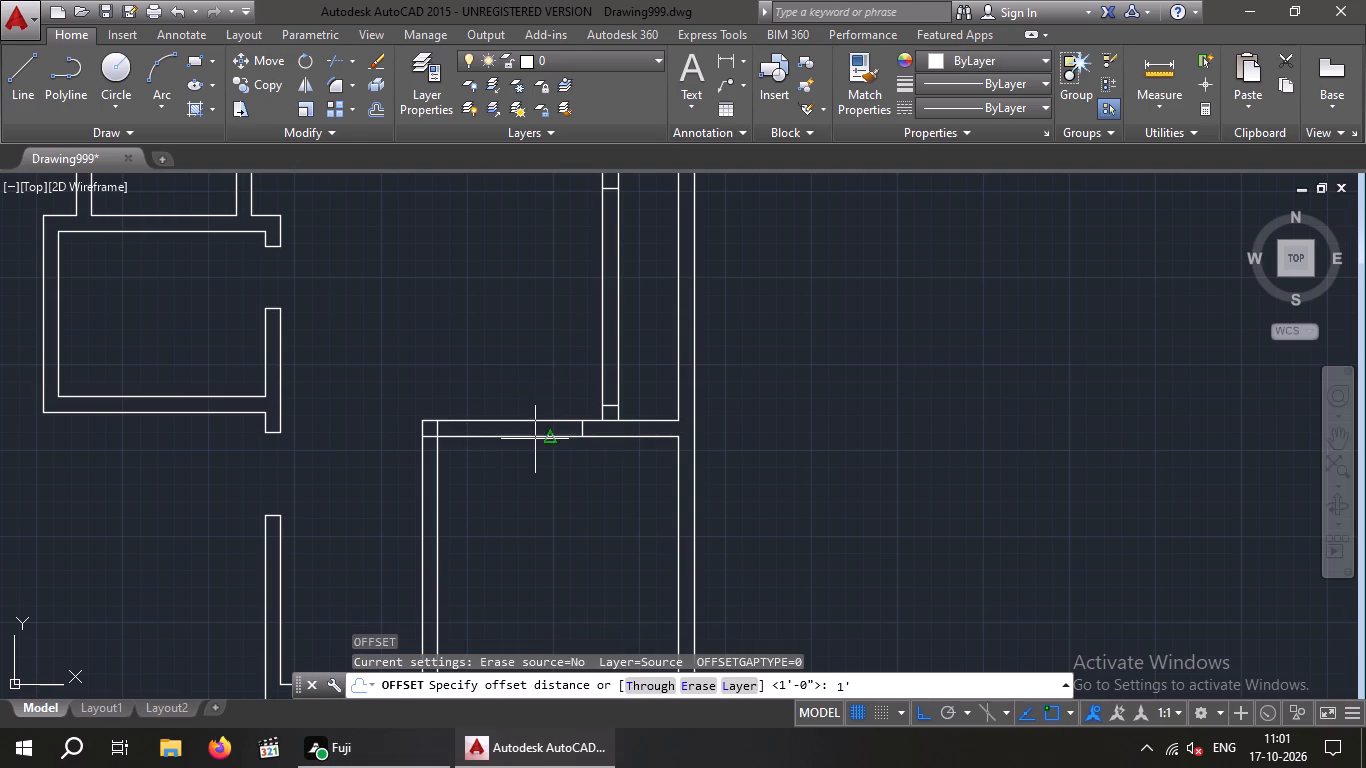
{"action": "key", "text": "Return"}
{"action": "left_click", "coordinate": [437, 431]}
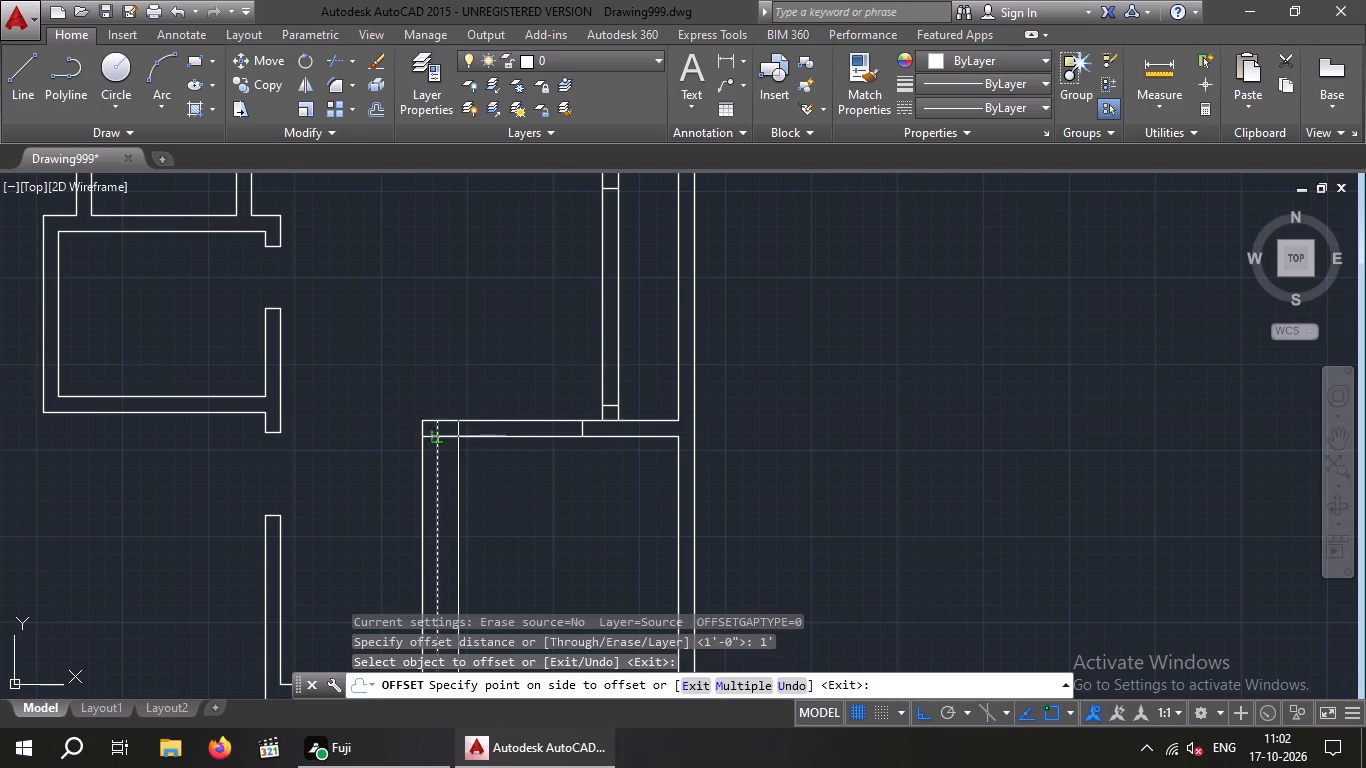
{"action": "left_click", "coordinate": [500, 436]}
{"action": "key", "text": "Escape"}
{"action": "key", "text": "Escape"}
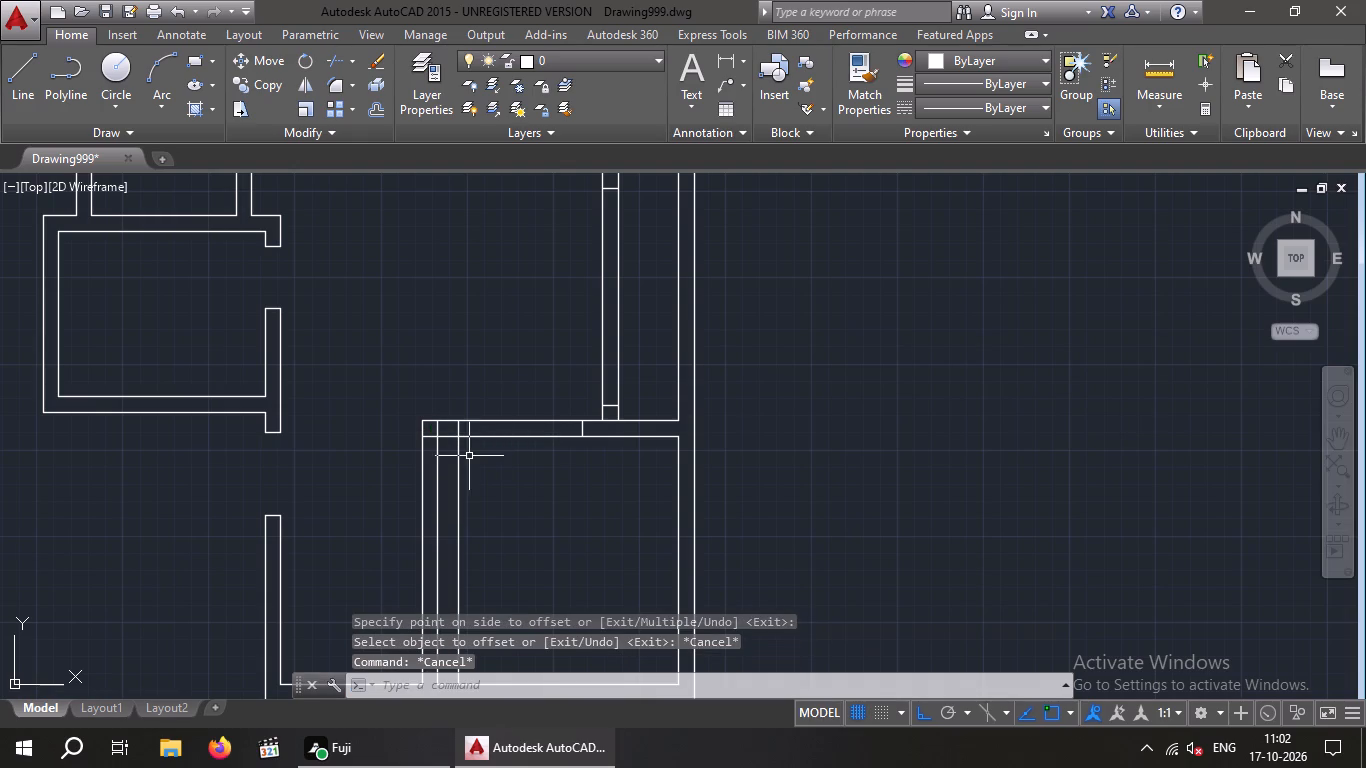
Trim the offset line below the bottom room's top wall, keeping only the short segment within the wall.
{"action": "key", "text": "t"}
{"action": "key", "text": "r"}
{"action": "key", "text": "space"}
{"action": "key", "text": "space"}
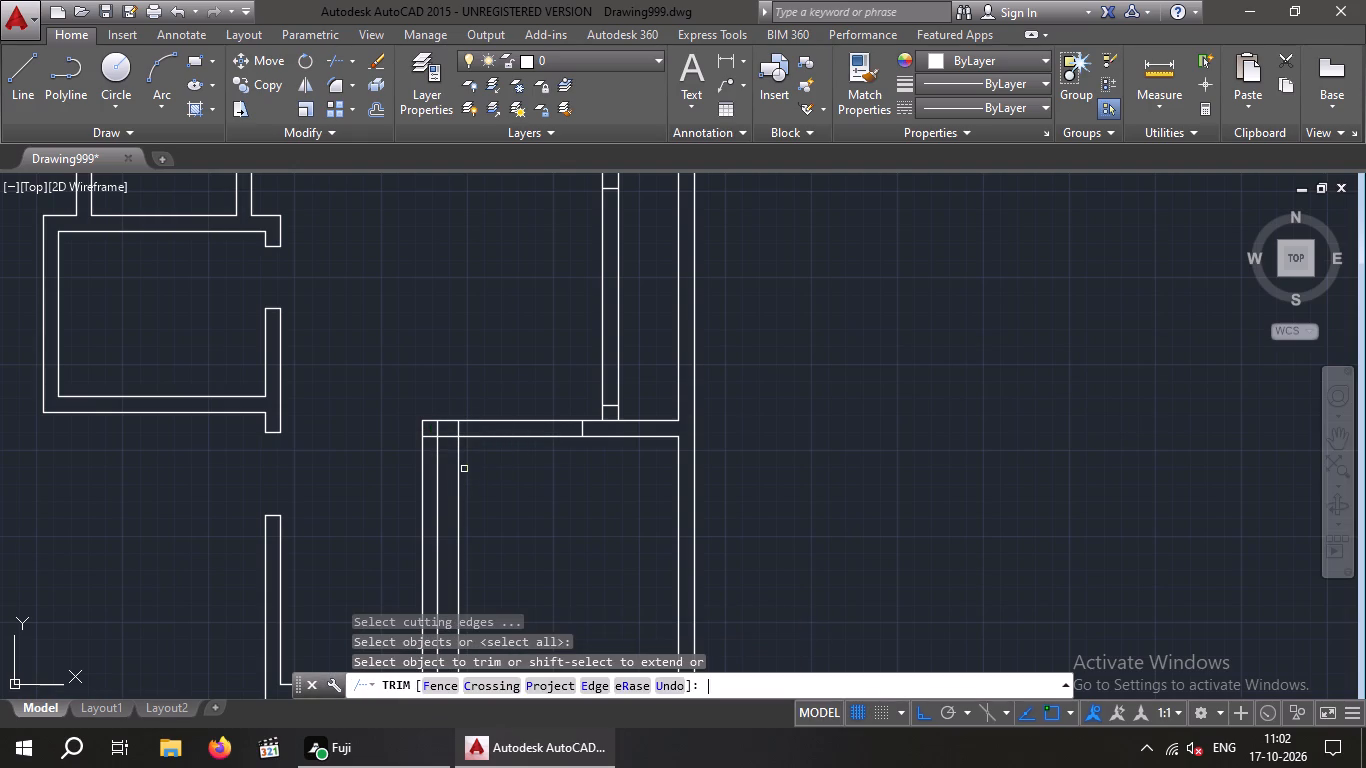
{"action": "left_click", "coordinate": [458, 473]}
{"action": "key", "text": "Escape"}
{"action": "key", "text": "Escape"}
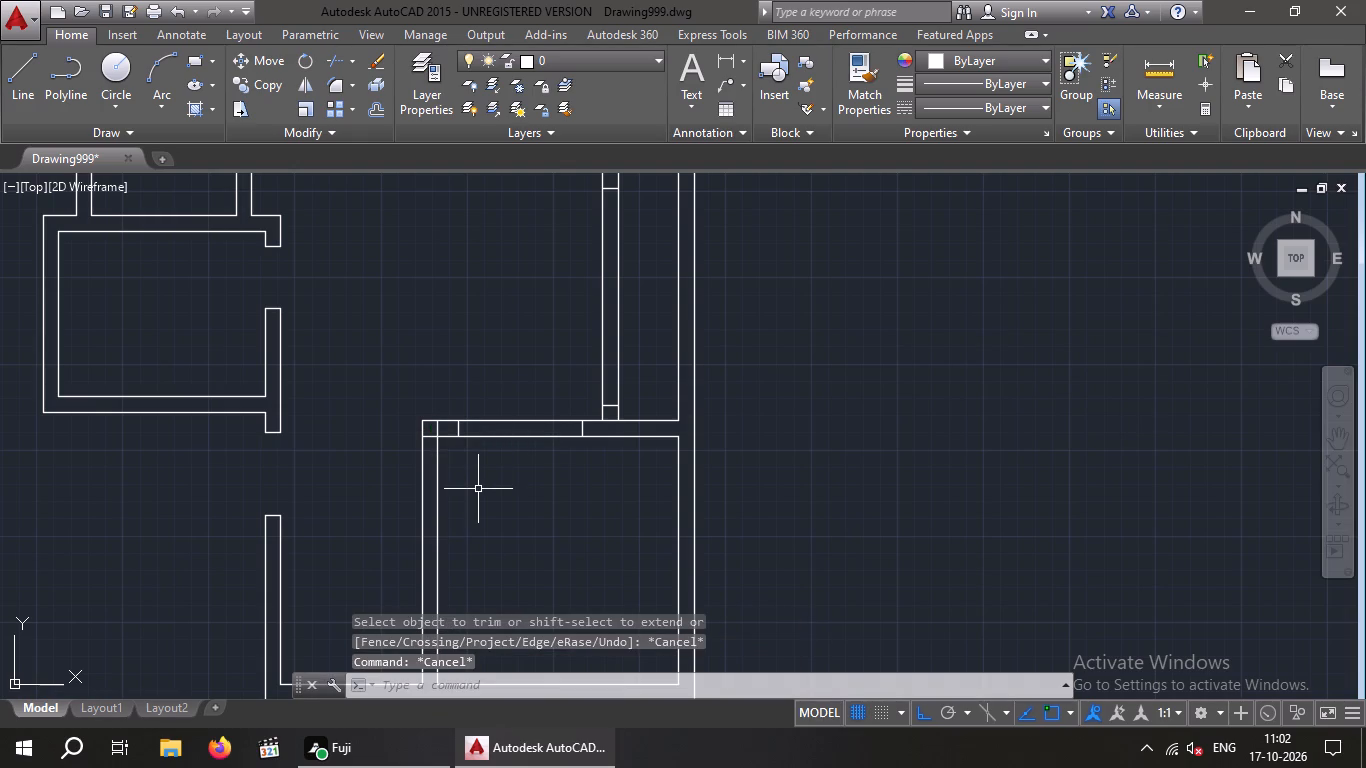
Offset the inner line of the bottom room's top wall 1' down into the room.
{"action": "key", "text": "o"}
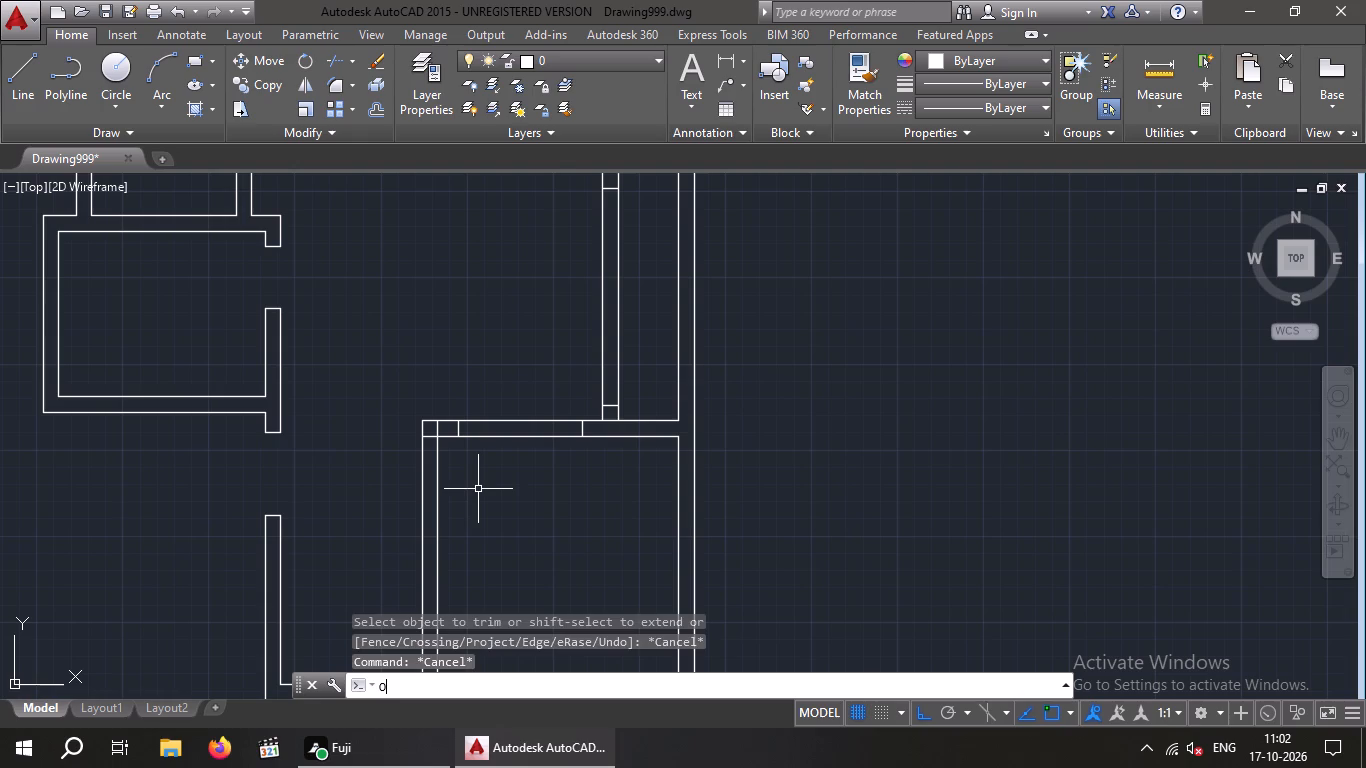
{"action": "key", "text": "Return"}
{"action": "key", "text": "1"}
{"action": "key", "text": "apostrophe"}
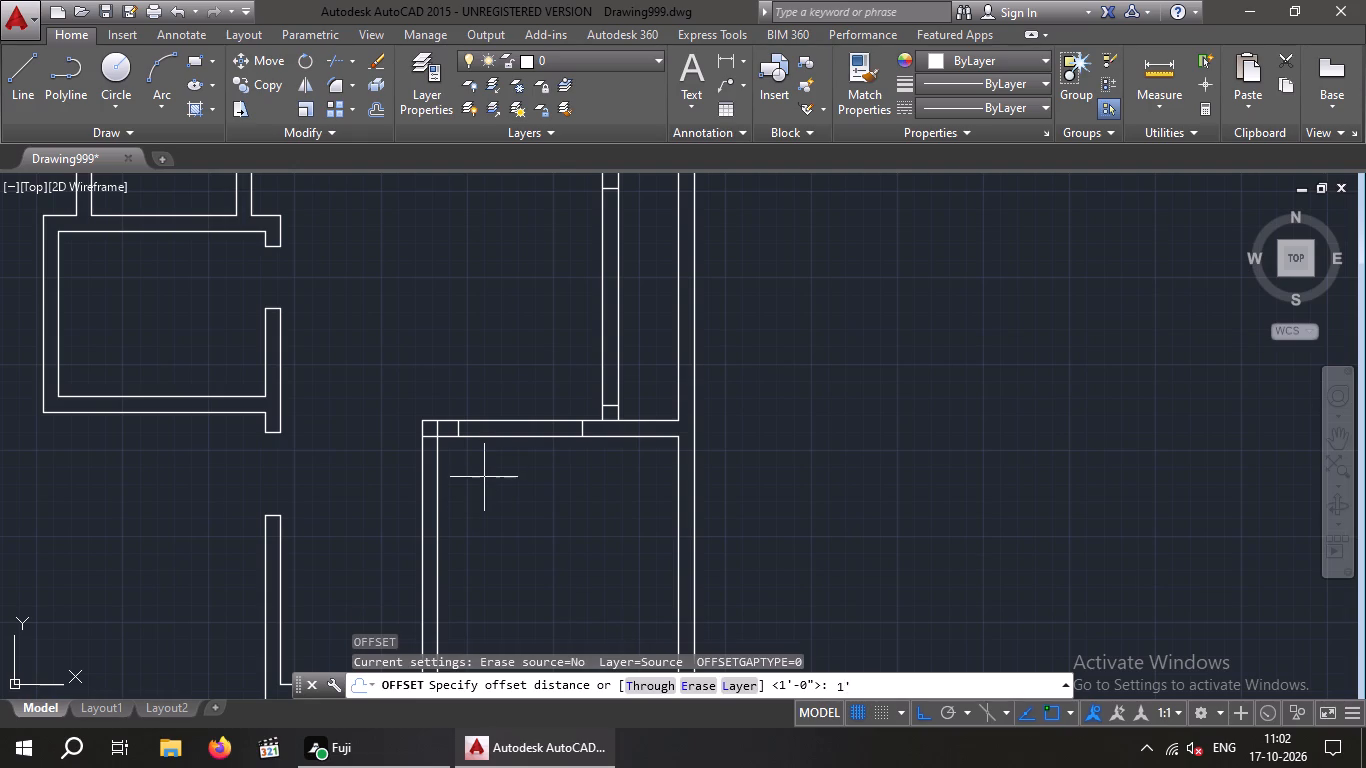
{"action": "key", "text": "Return"}
{"action": "left_click", "coordinate": [492, 438]}
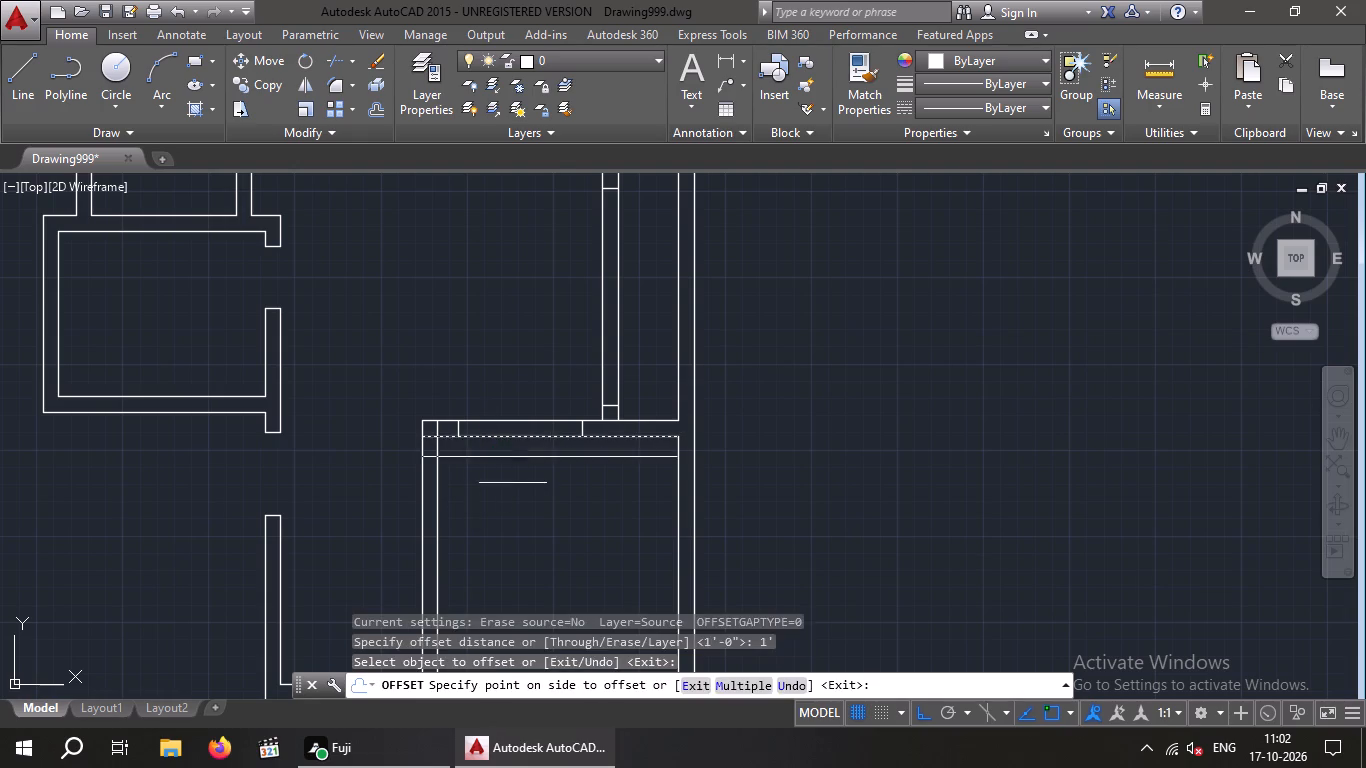
{"action": "left_click", "coordinate": [513, 483]}
{"action": "key", "text": "Escape"}
{"action": "key", "text": "Escape"}
Trim the offset line inside the bottom room, keeping only the short segment within the west wall.
{"action": "type", "text": "TR"}
{"action": "key", "text": "space"}
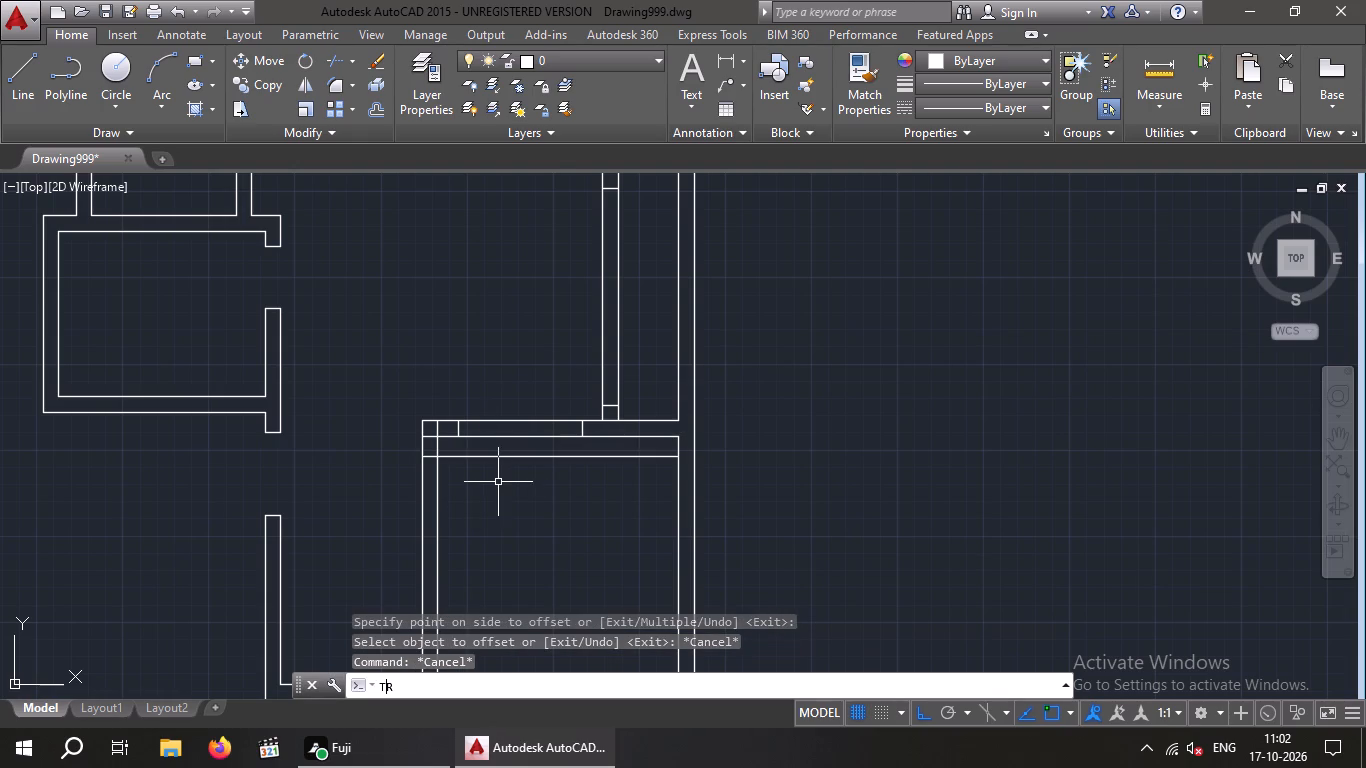
{"action": "key", "text": "space"}
{"action": "left_click", "coordinate": [499, 458]}
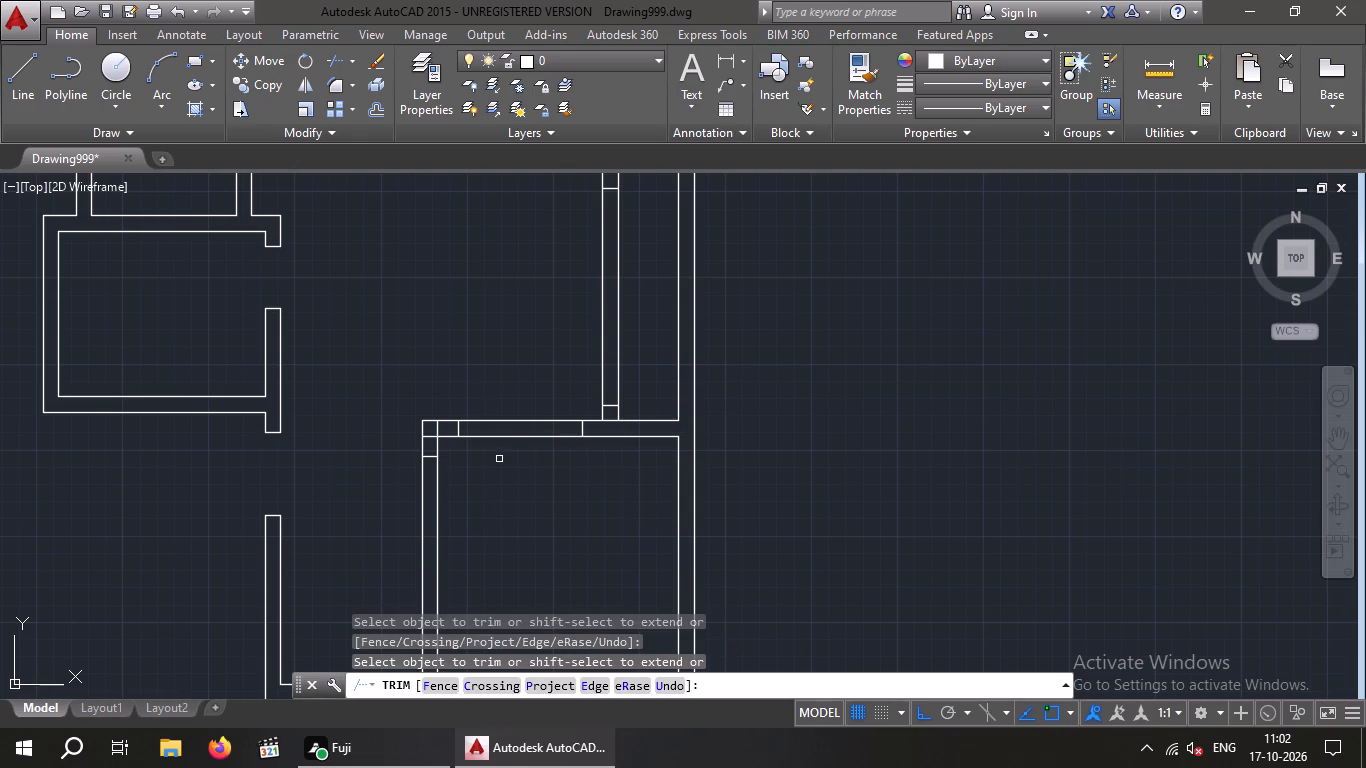
{"action": "key", "text": "Escape"}
{"action": "key", "text": "Escape"}
Offset the short segment in the bottom room's west wall 3' down along the wall.
{"action": "key", "text": "o"}
{"action": "key", "text": "Return"}
{"action": "key", "text": "3"}
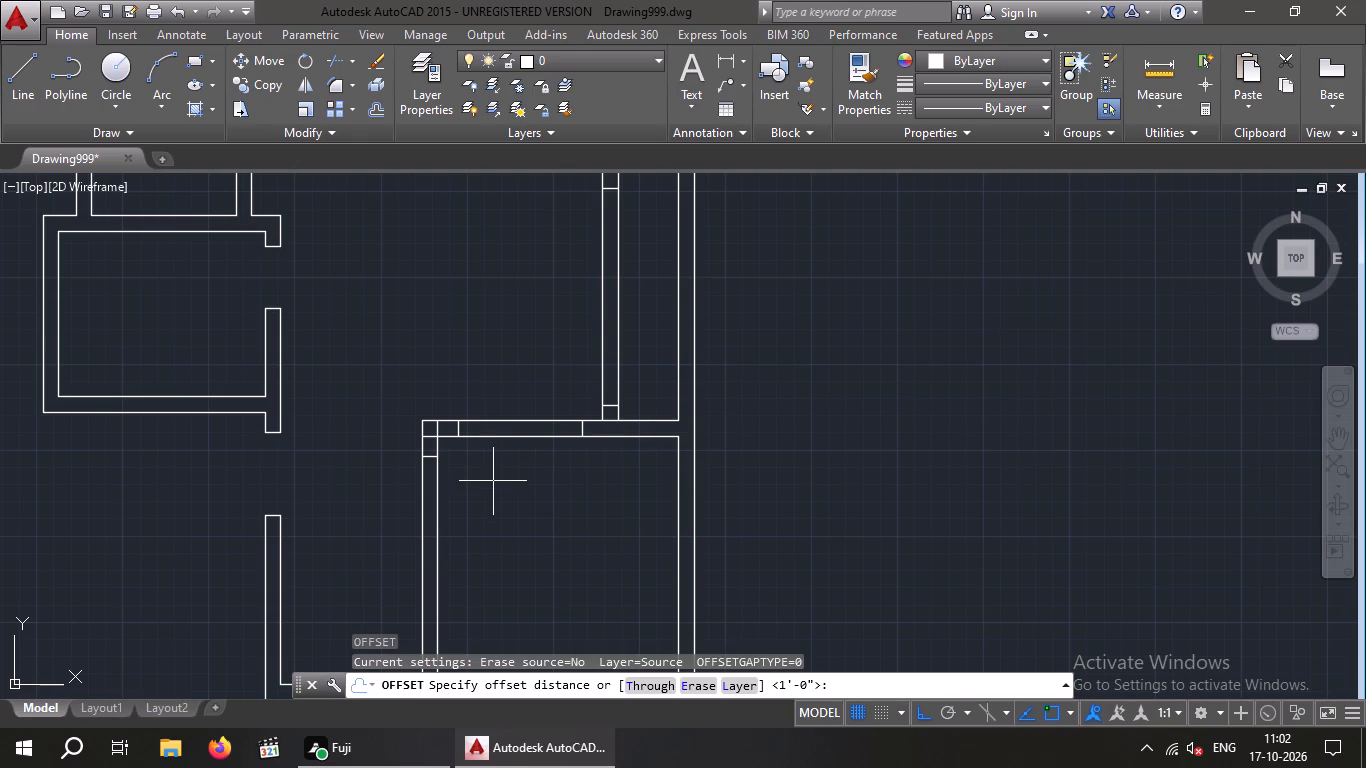
{"action": "key", "text": "apostrophe"}
{"action": "key", "text": "Return"}
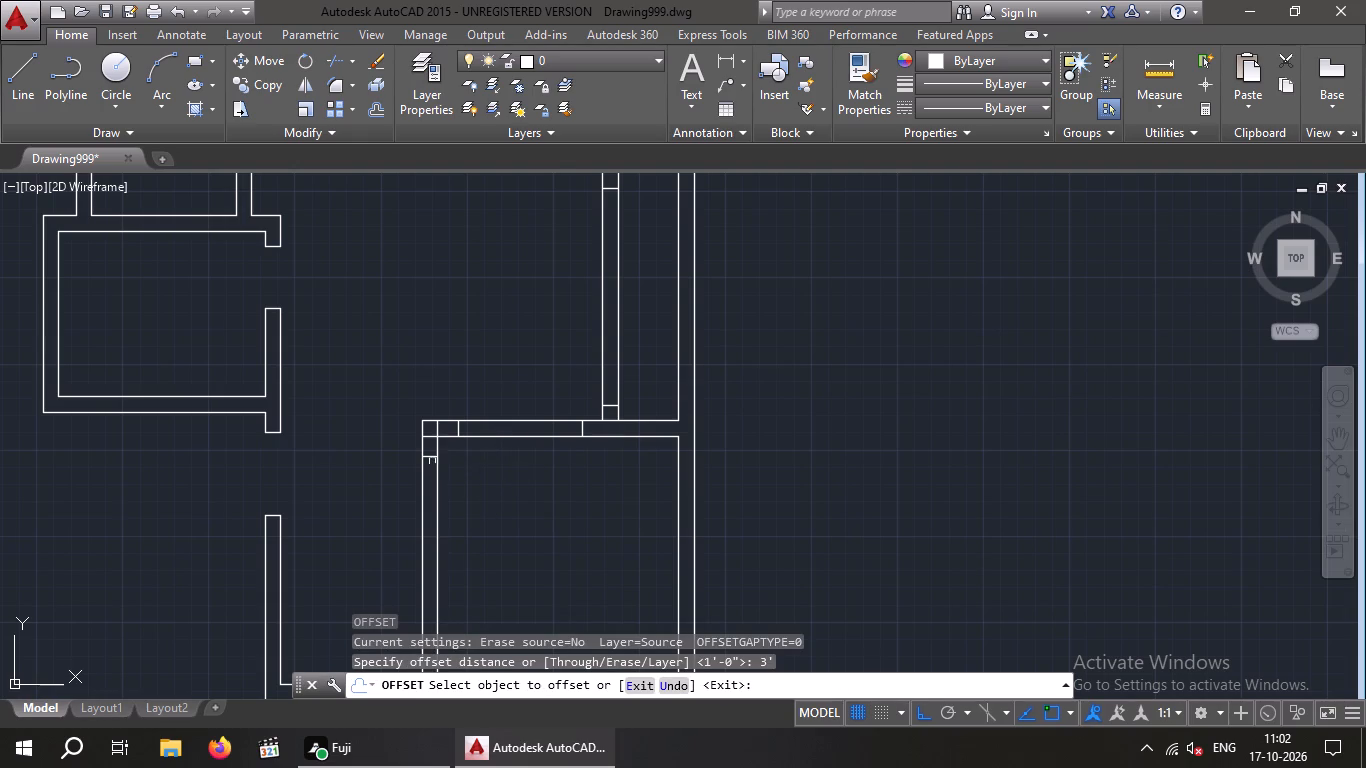
{"action": "scroll", "coordinate": [432, 460], "scroll_direction": "up", "scroll_amount": 2}
{"action": "left_click", "coordinate": [428, 458]}
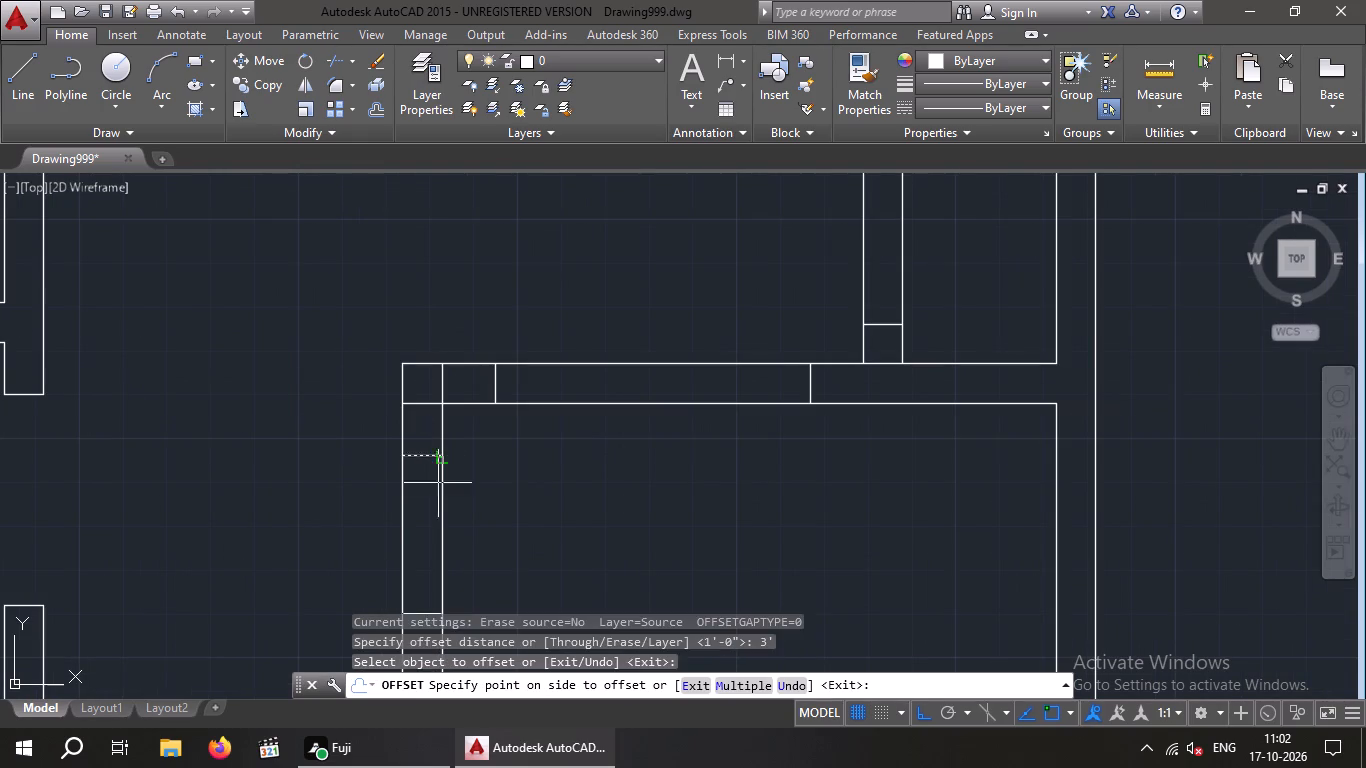
{"action": "scroll", "coordinate": [437, 494], "scroll_direction": "down", "scroll_amount": 2}
{"action": "left_click", "coordinate": [473, 524]}
{"action": "key", "text": "Escape"}
{"action": "key", "text": "Escape"}
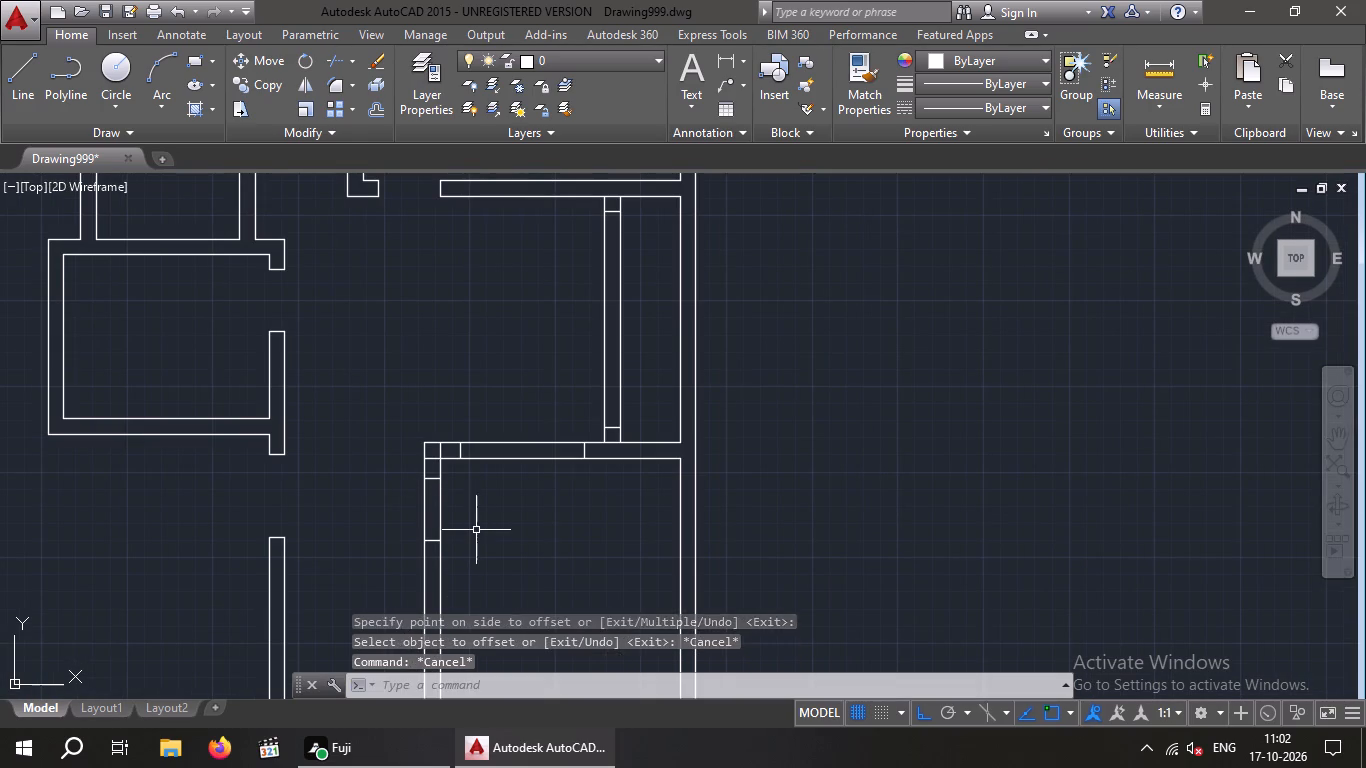
{"action": "key", "text": "Escape"}
Trim both west wall lines of the bottom room between the two short segments to open the 3' doorway.
{"action": "type", "text": "TR"}
{"action": "key", "text": "space"}
{"action": "key", "text": "space"}
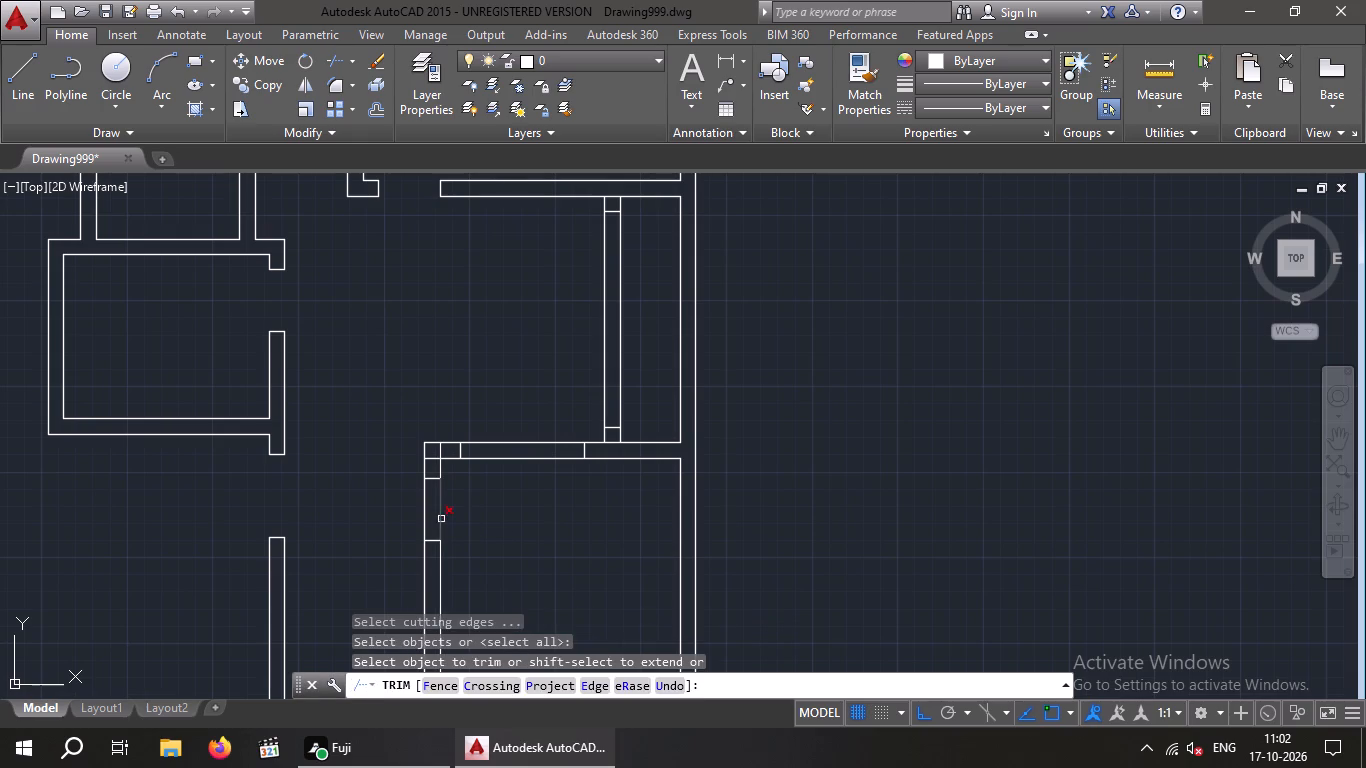
{"action": "left_click_drag", "start_coordinate": [456, 508], "coordinate": [441, 508]}
{"action": "left_click", "coordinate": [419, 511]}
Trim the crossing inner lines at the bottom room's northwest wall corner to clean up the junction.
{"action": "scroll", "coordinate": [433, 460], "scroll_direction": "up", "scroll_amount": 3}
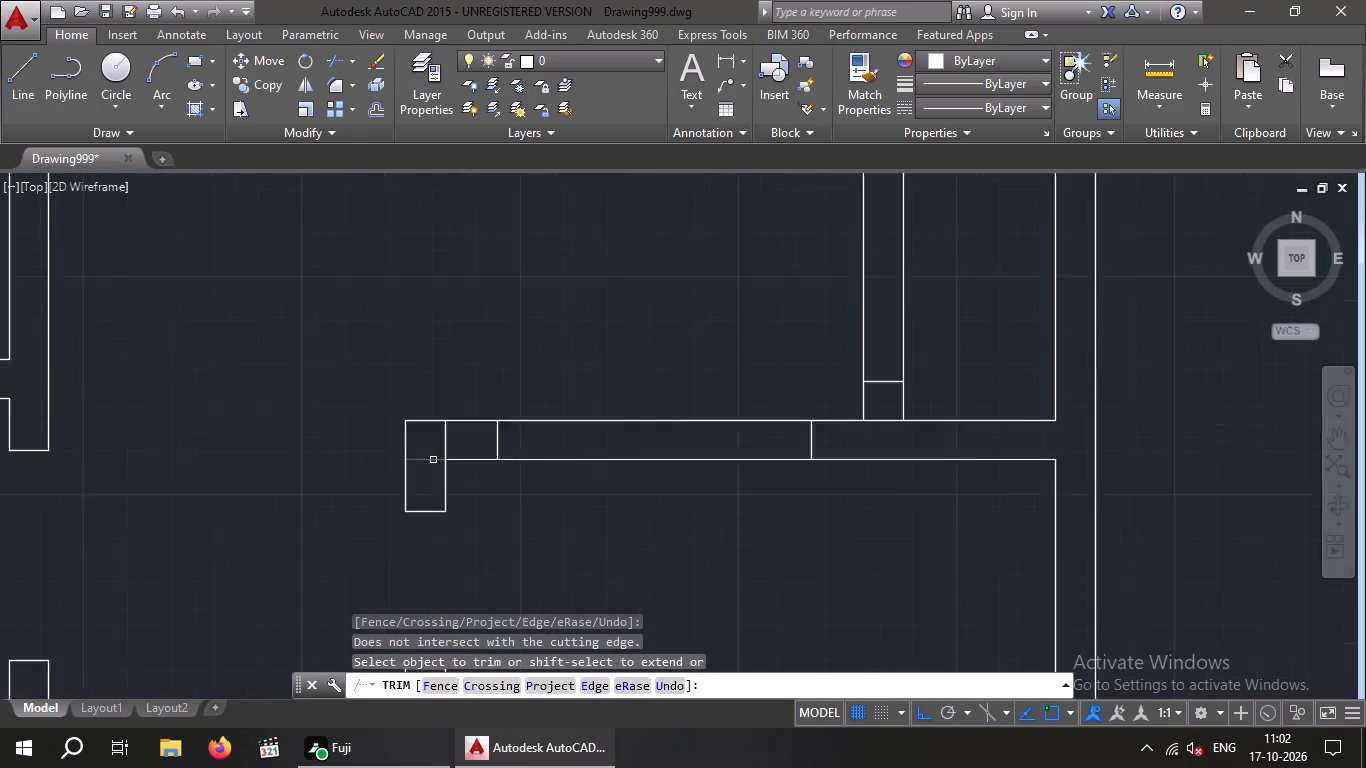
{"action": "scroll", "coordinate": [433, 460], "scroll_direction": "up", "scroll_amount": 1}
{"action": "left_click", "coordinate": [430, 465]}
{"action": "left_click", "coordinate": [456, 433]}
Examine the whole floor plan to check which walls still need openings marked.
{"action": "scroll", "coordinate": [456, 433], "scroll_direction": "down", "scroll_amount": 3}
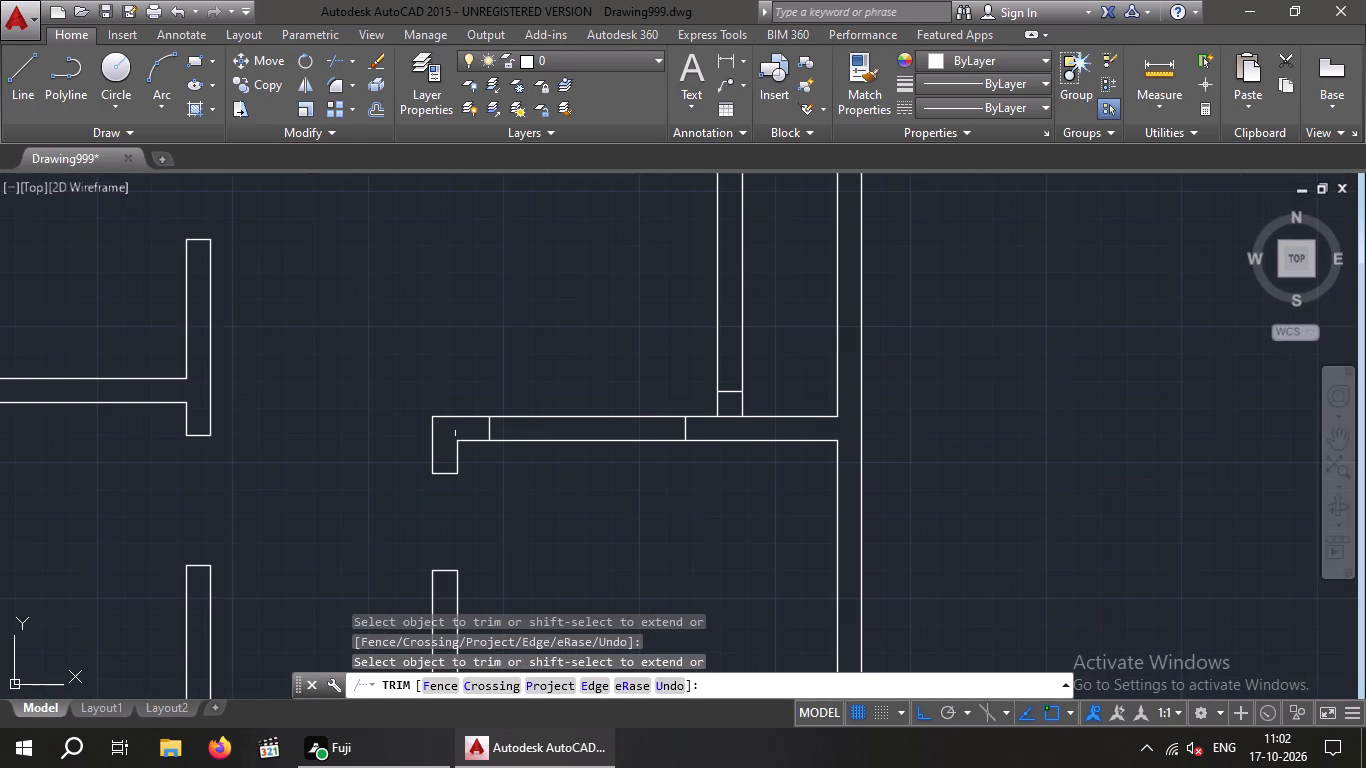
{"action": "middle_click_drag", "start_coordinate": [531, 499], "coordinate": [522, 392]}
{"action": "scroll", "coordinate": [523, 404], "scroll_direction": "down", "scroll_amount": 2}
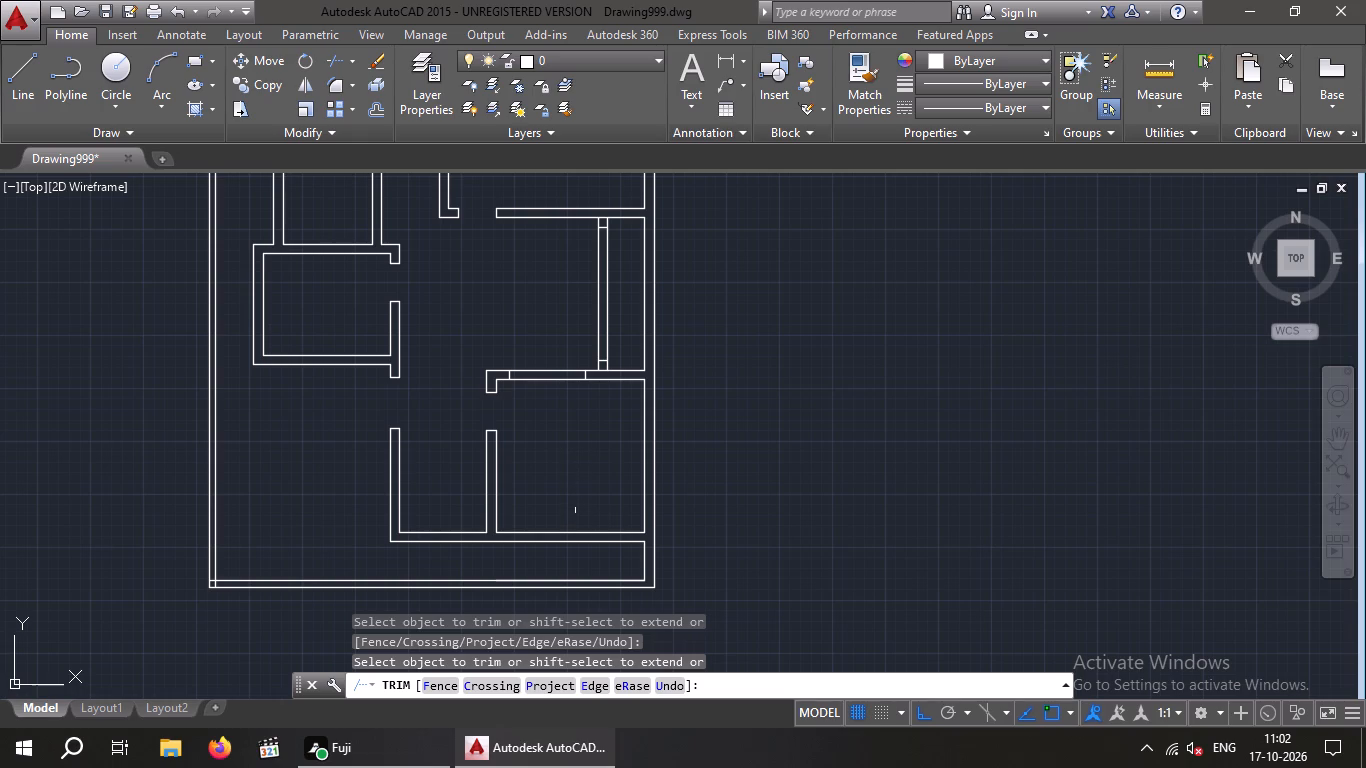
{"action": "middle_click_drag", "start_coordinate": [577, 473], "coordinate": [563, 542]}
{"action": "scroll", "coordinate": [562, 514], "scroll_direction": "down", "scroll_amount": 1}
{"action": "middle_click_drag", "start_coordinate": [562, 514], "coordinate": [535, 529]}
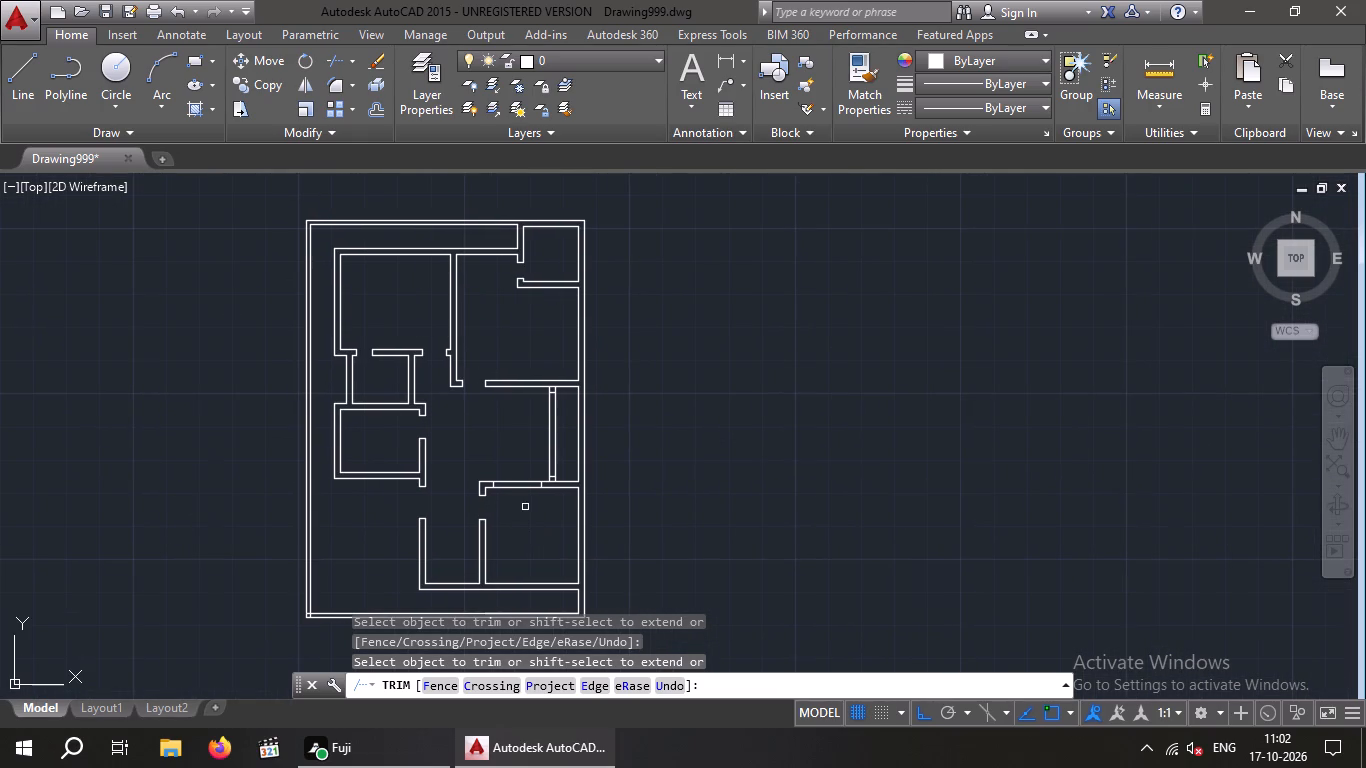
{"action": "scroll", "coordinate": [523, 504], "scroll_direction": "up", "scroll_amount": 2}
{"action": "scroll", "coordinate": [524, 503], "scroll_direction": "down", "scroll_amount": 1}
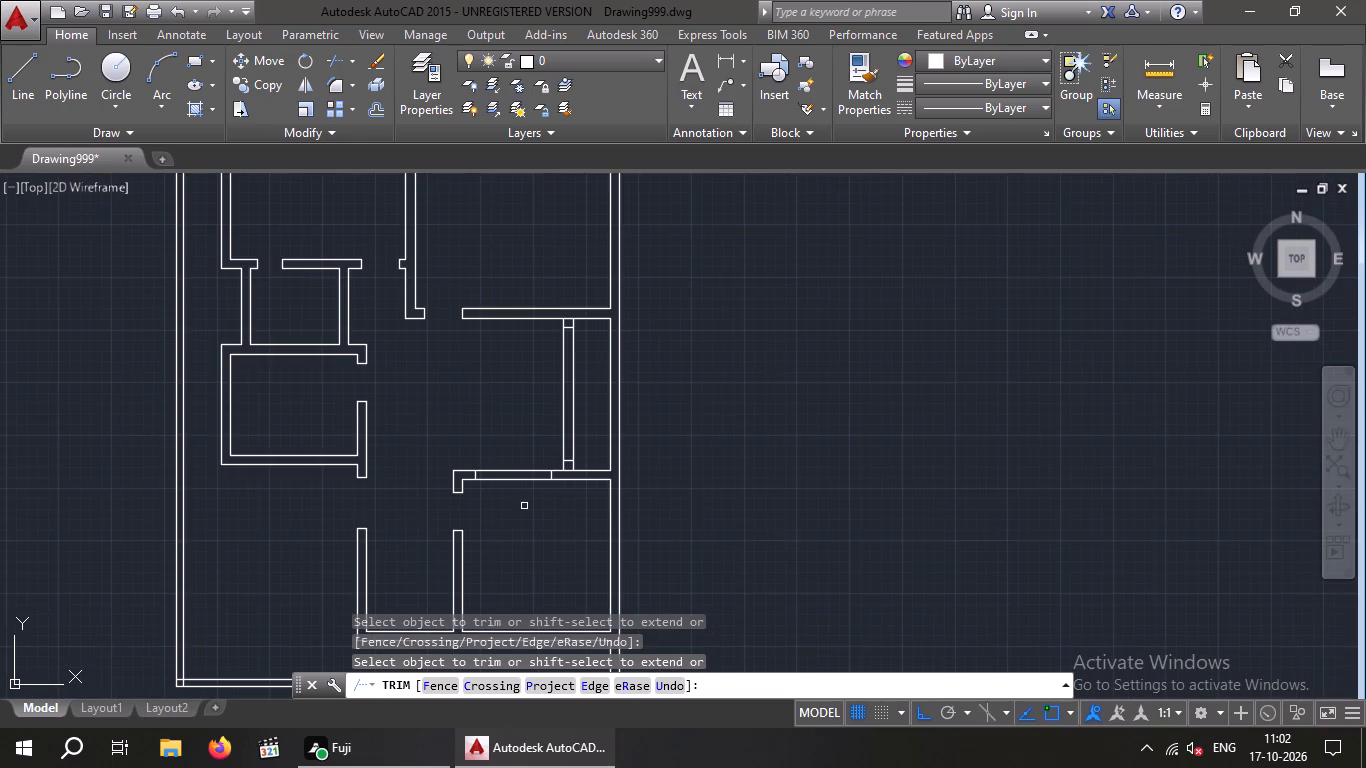
{"action": "scroll", "coordinate": [521, 520], "scroll_direction": "down", "scroll_amount": 1}
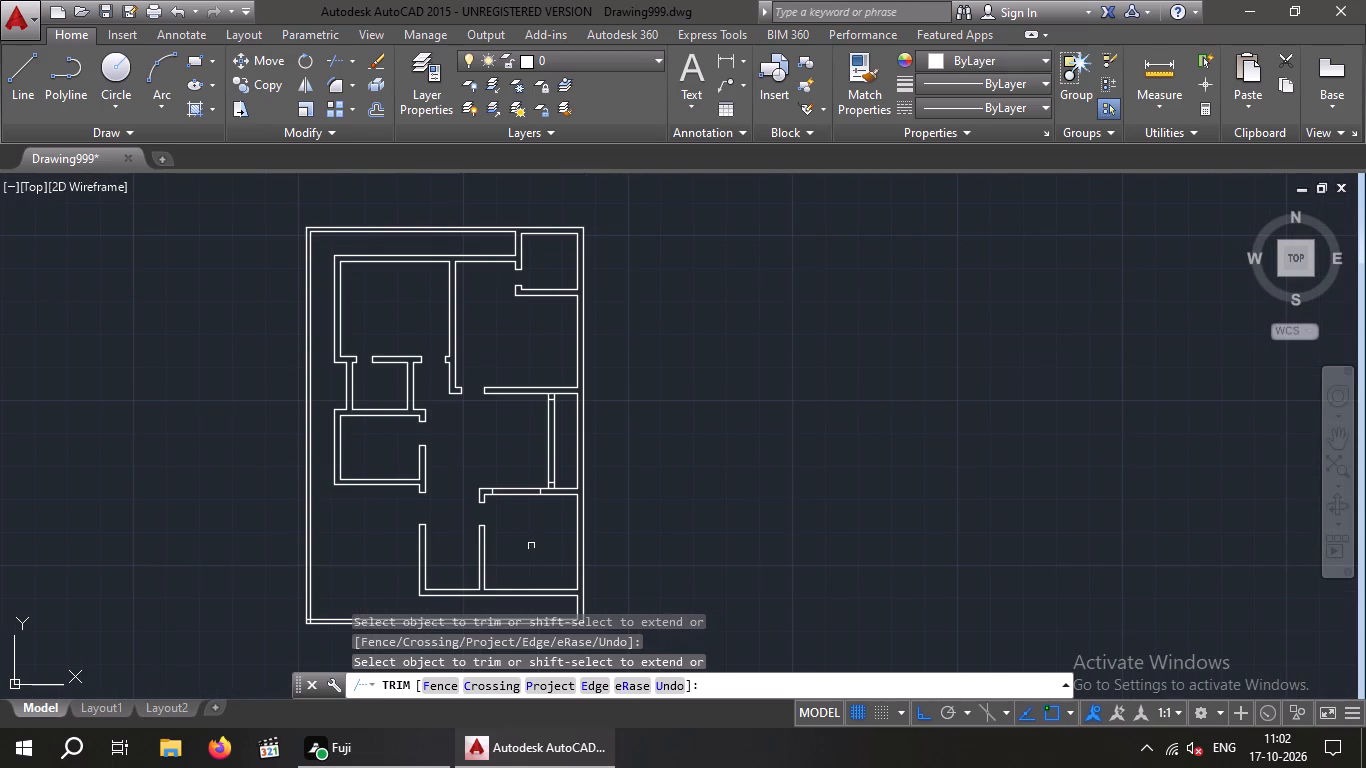
{"action": "key", "text": "Escape"}
{"action": "key", "text": "Escape"}
Draw a line across the thickness of the bottom room's bottom wall at the inner line's midpoint.
{"action": "key", "text": "l"}
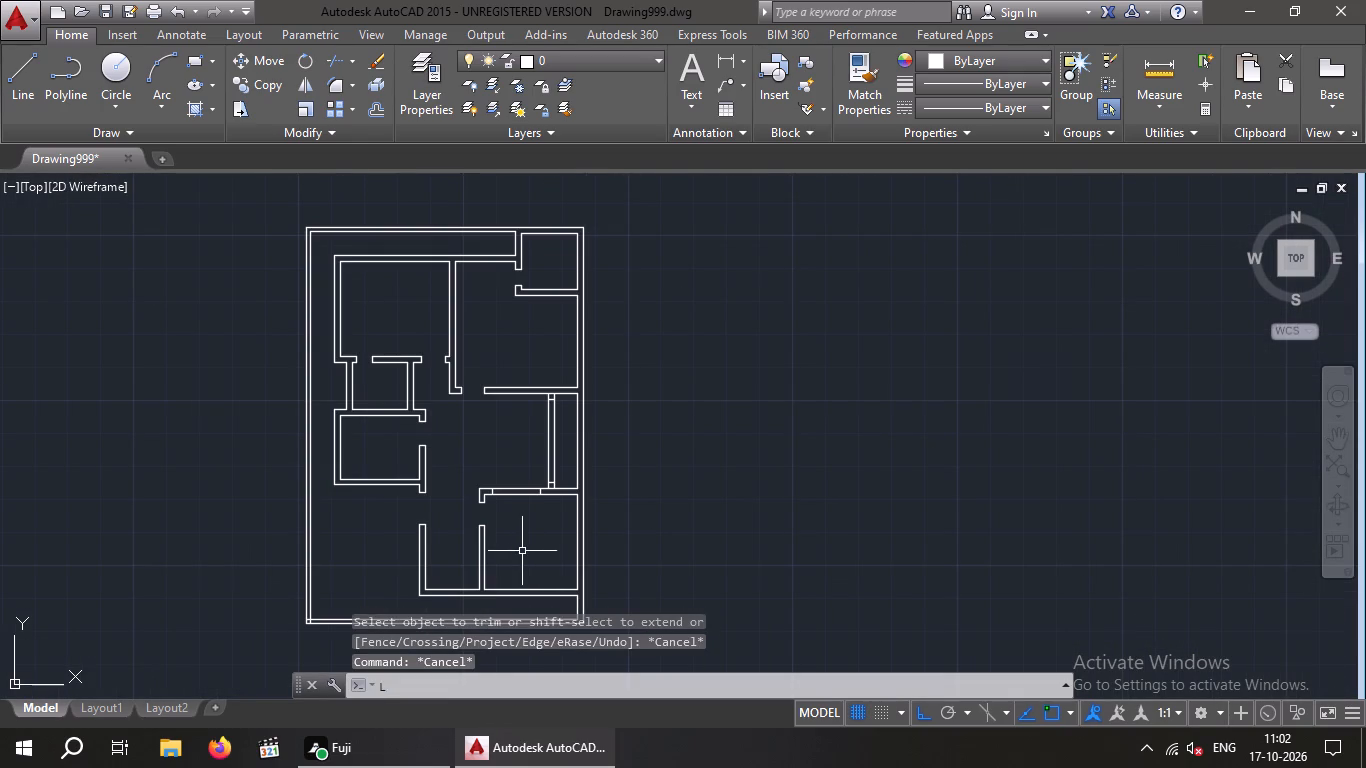
{"action": "key", "text": "Return"}
{"action": "scroll", "coordinate": [530, 583], "scroll_direction": "up", "scroll_amount": 3}
{"action": "middle_click_drag", "start_coordinate": [510, 584], "coordinate": [509, 511]}
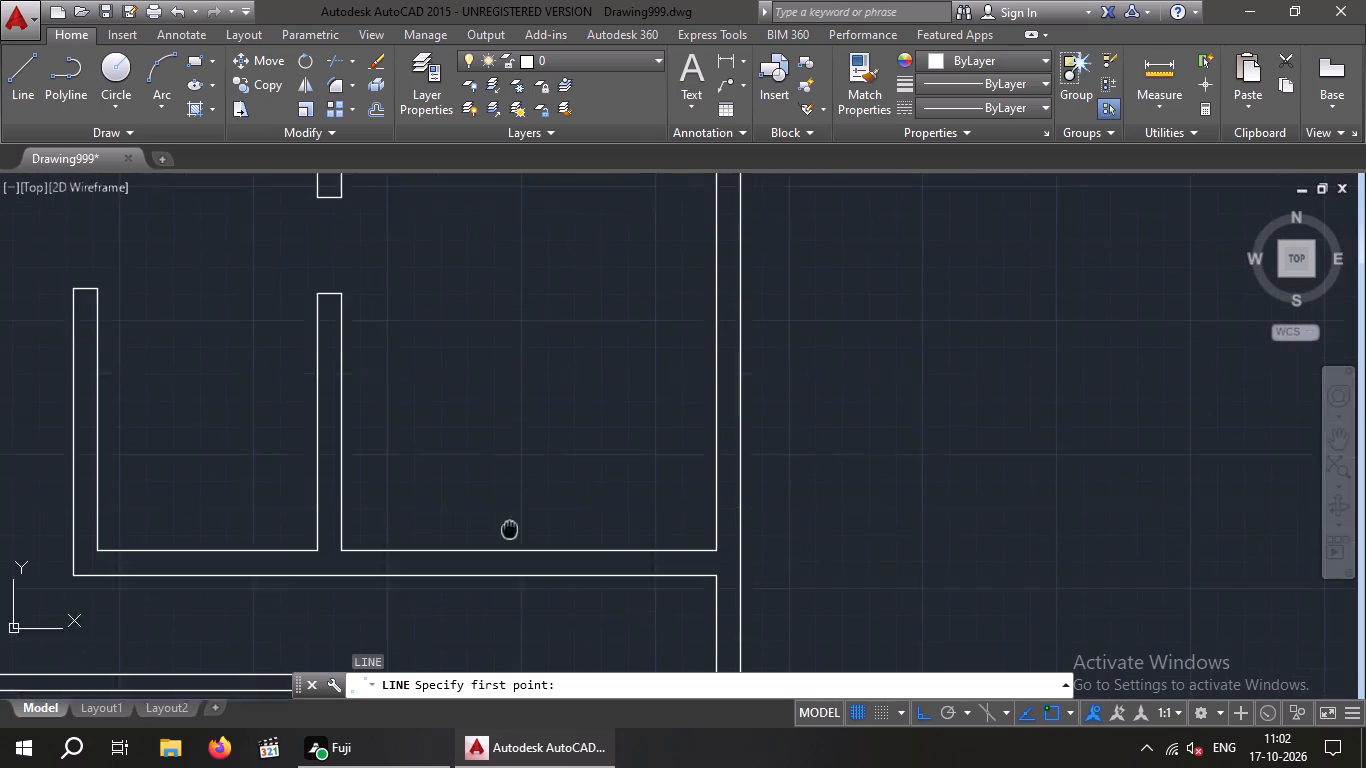
{"action": "middle_click_drag", "start_coordinate": [509, 511], "coordinate": [526, 430]}
{"action": "left_click", "coordinate": [547, 455]}
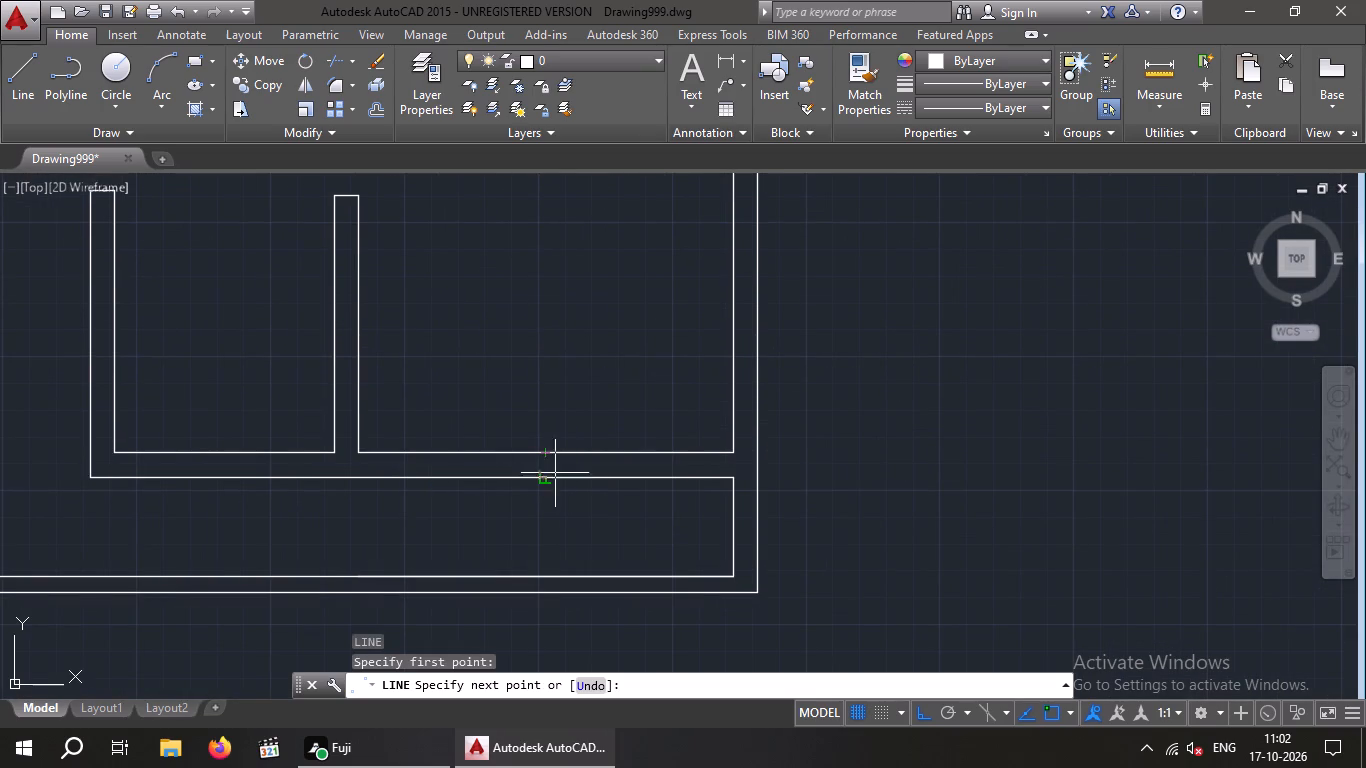
{"action": "left_click", "coordinate": [543, 483]}
{"action": "key", "text": "Escape"}
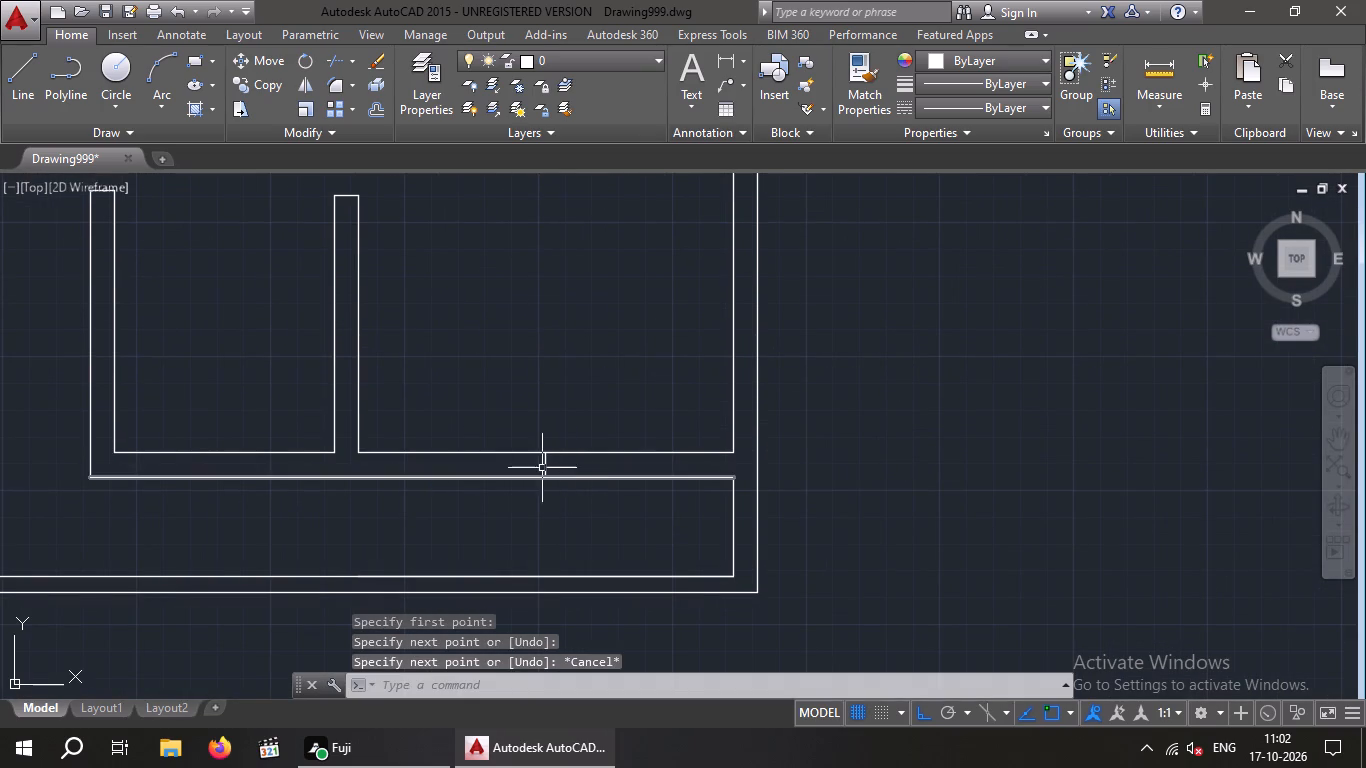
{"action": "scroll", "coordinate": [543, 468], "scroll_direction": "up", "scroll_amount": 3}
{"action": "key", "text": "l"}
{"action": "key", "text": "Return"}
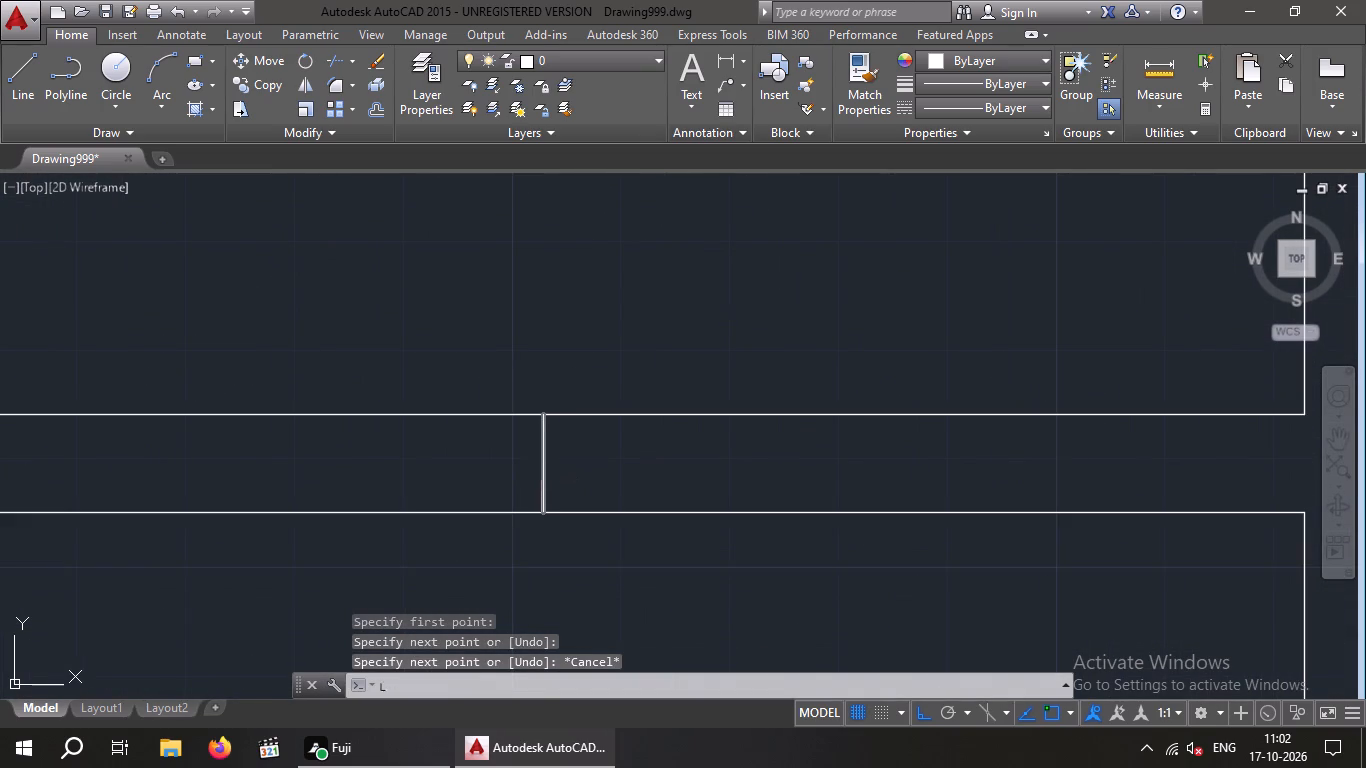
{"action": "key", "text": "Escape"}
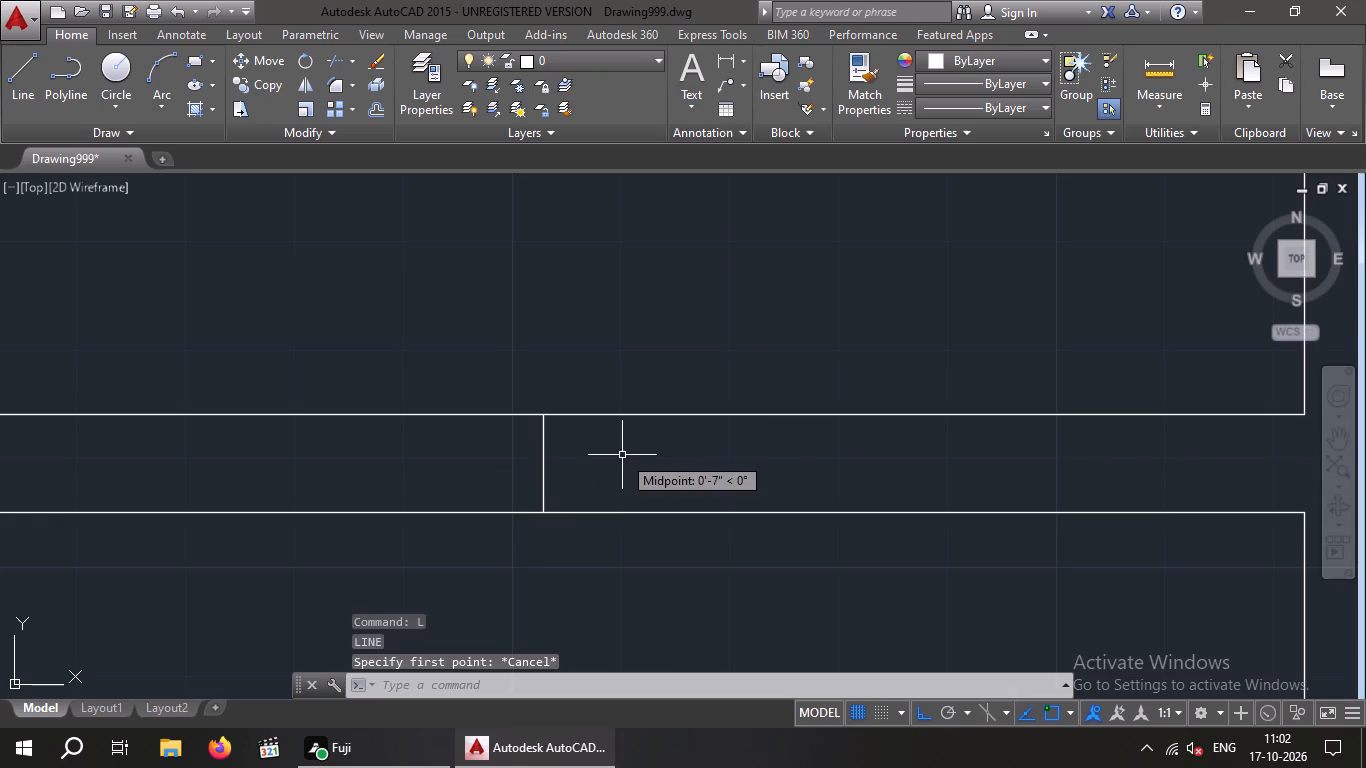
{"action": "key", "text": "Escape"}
Draw a line across the bottom wall of the narrow space west of the bottom room, at its inner line's midpoint.
{"action": "scroll", "coordinate": [612, 453], "scroll_direction": "down", "scroll_amount": 6}
{"action": "middle_click_drag", "start_coordinate": [604, 471], "coordinate": [700, 513]}
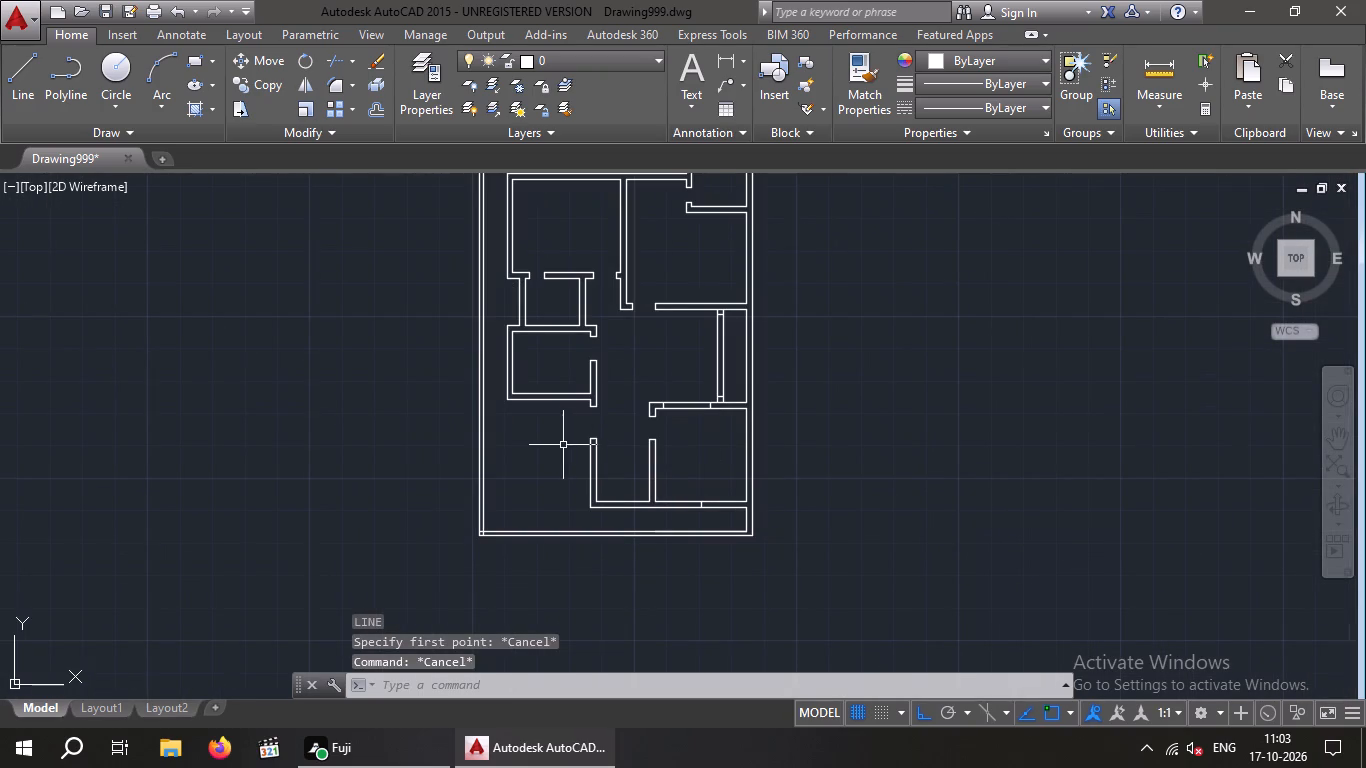
{"action": "key", "text": "l"}
{"action": "key", "text": "Return"}
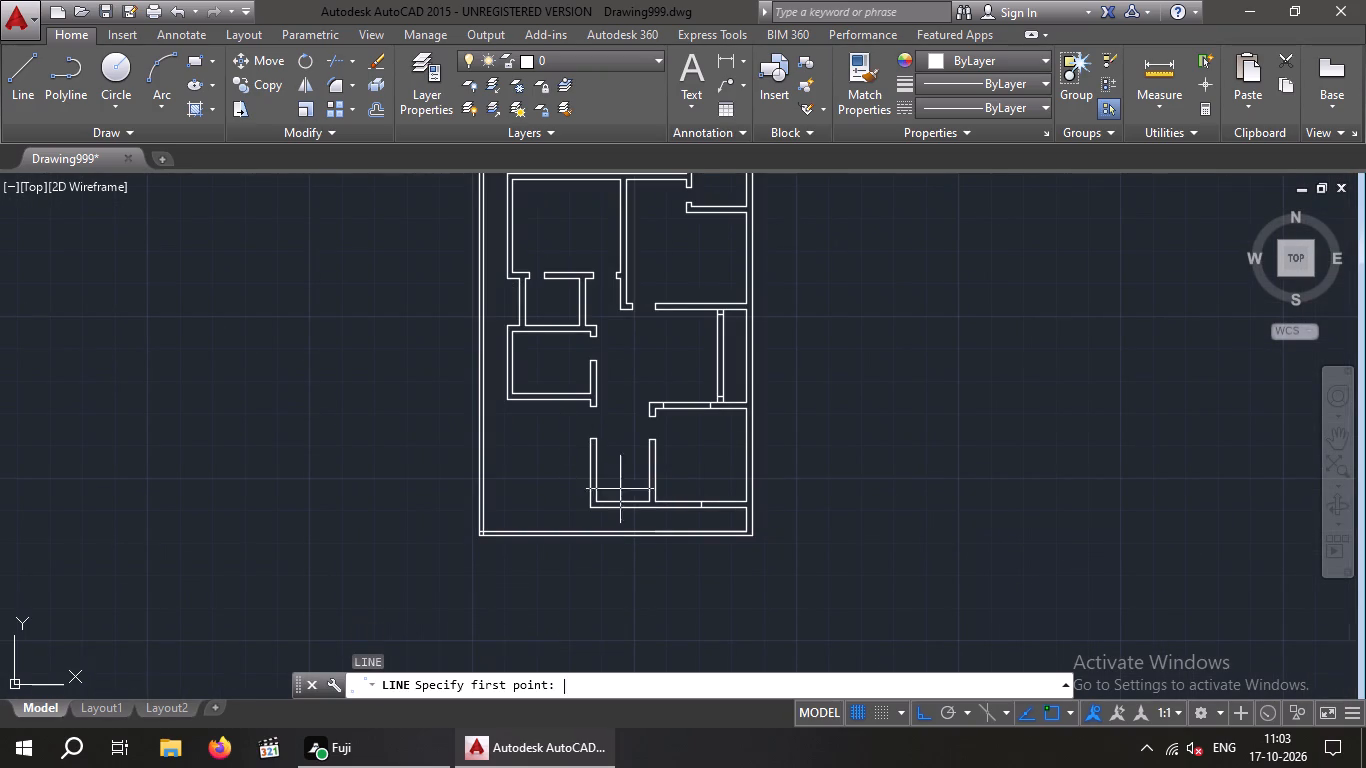
{"action": "scroll", "coordinate": [624, 500], "scroll_direction": "up", "scroll_amount": 5}
{"action": "middle_click_drag", "start_coordinate": [593, 502], "coordinate": [611, 341]}
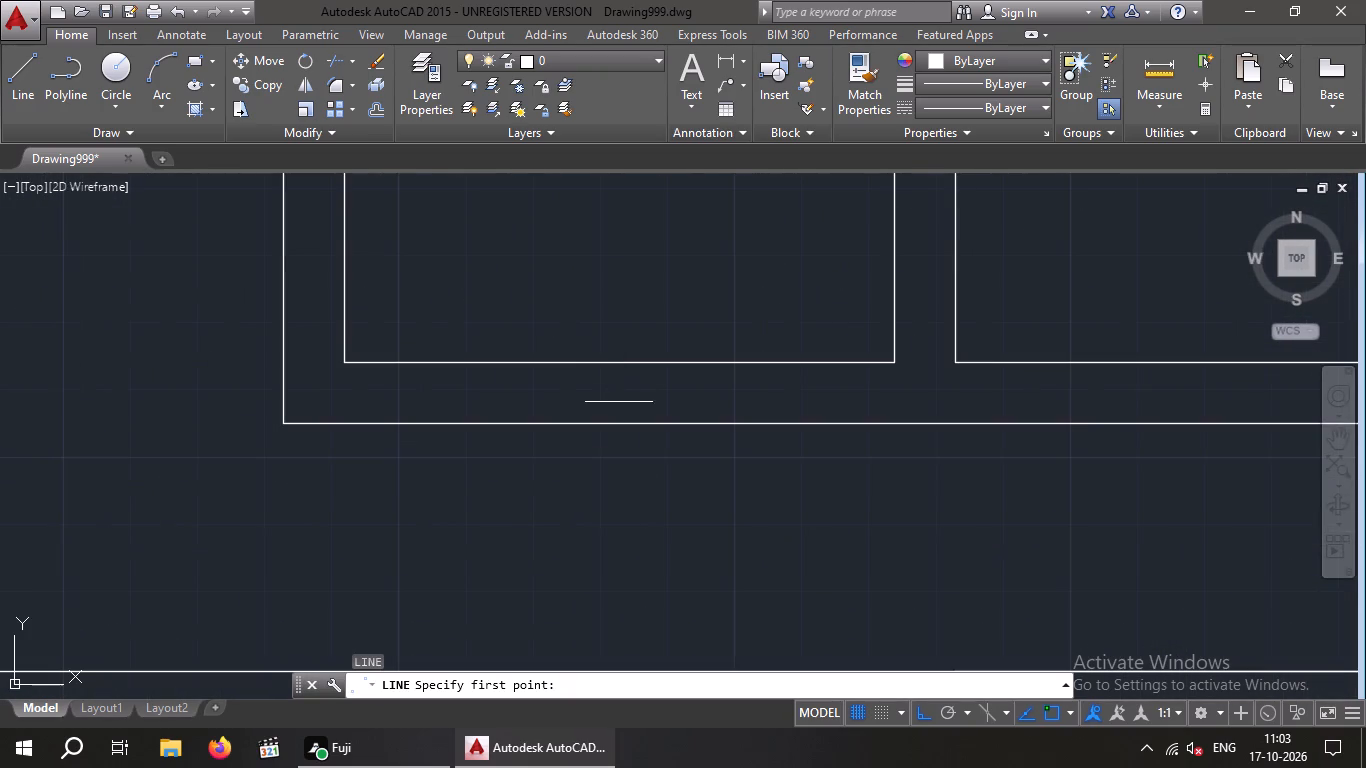
{"action": "left_click", "coordinate": [622, 362]}
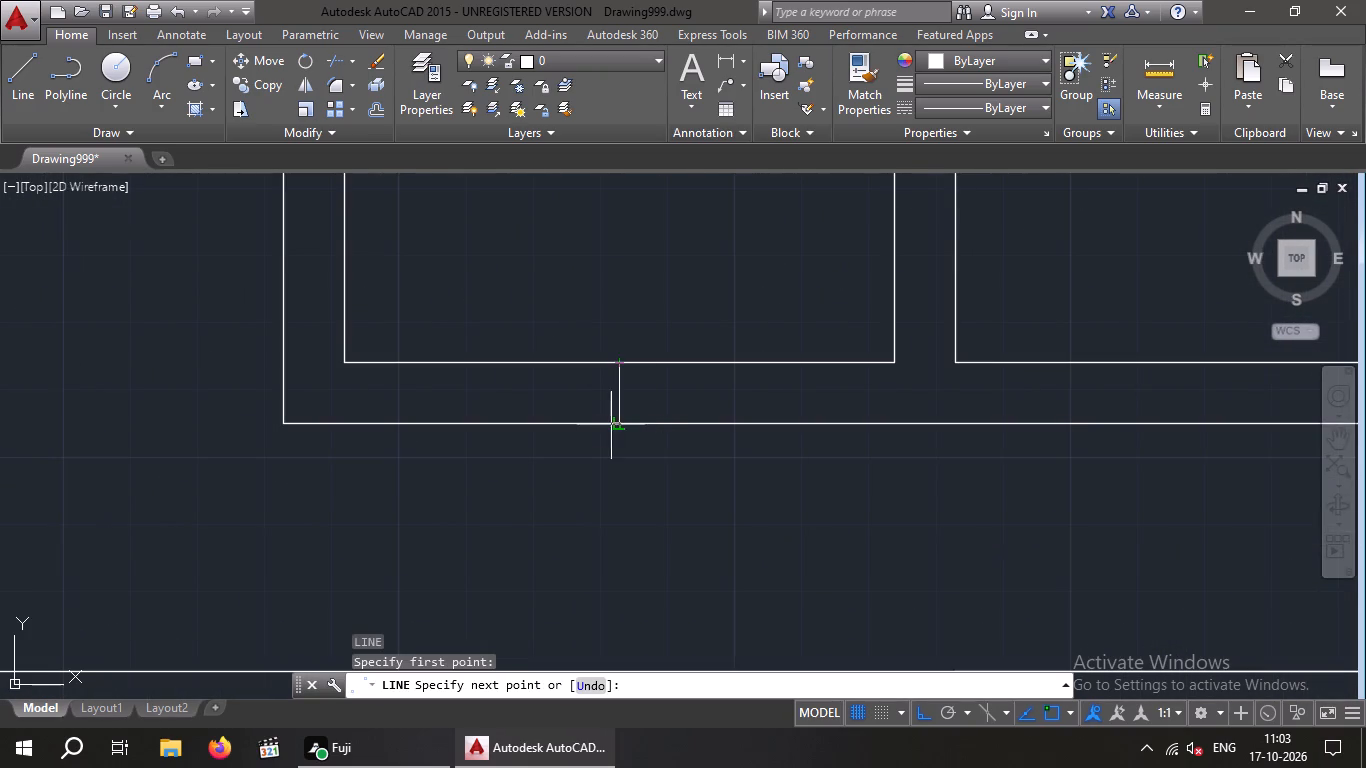
{"action": "left_click", "coordinate": [620, 425]}
{"action": "key", "text": "space"}
Draw a line across the bottom wall of the lower west-side room at its inner line's midpoint.
{"action": "scroll", "coordinate": [610, 430], "scroll_direction": "down", "scroll_amount": 5}
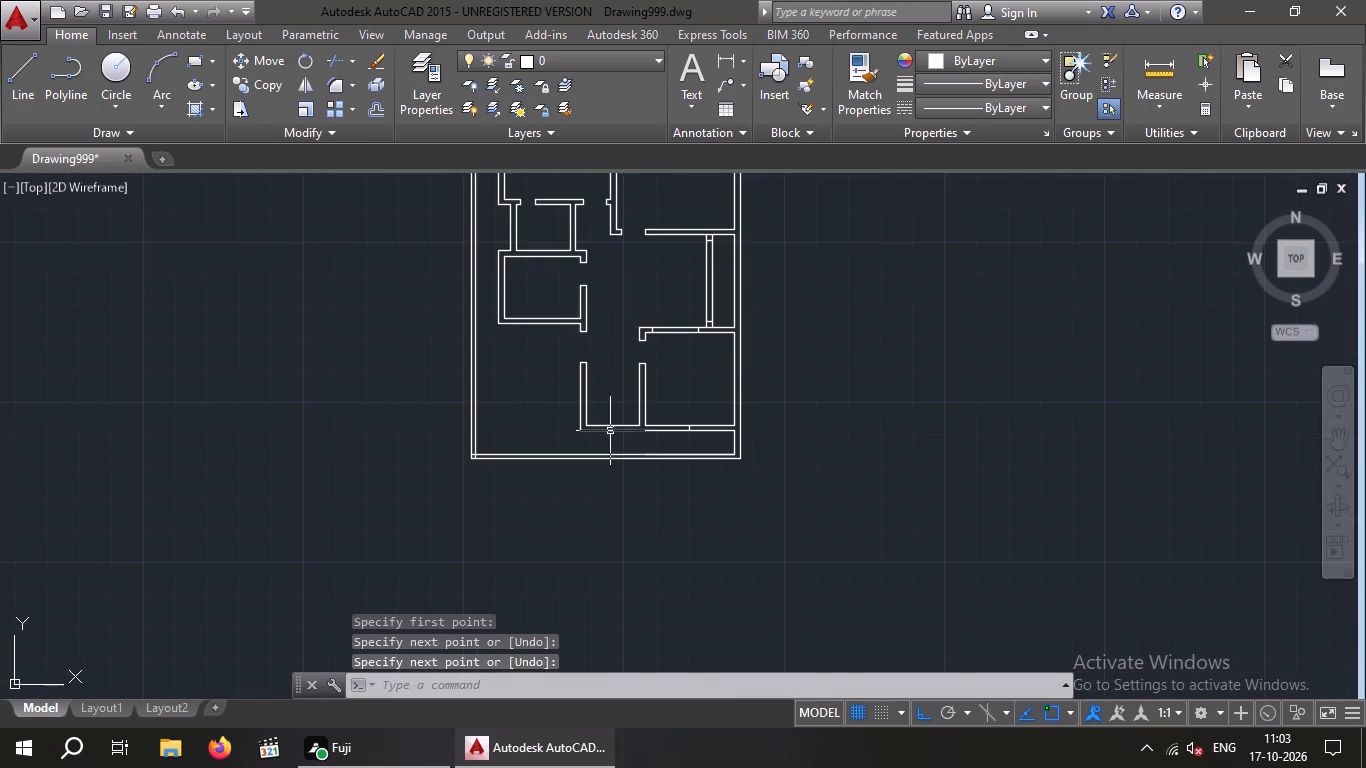
{"action": "middle_click_drag", "start_coordinate": [610, 431], "coordinate": [564, 490]}
{"action": "middle_click", "coordinate": [558, 495]}
{"action": "middle_click_drag", "start_coordinate": [573, 385], "coordinate": [587, 440]}
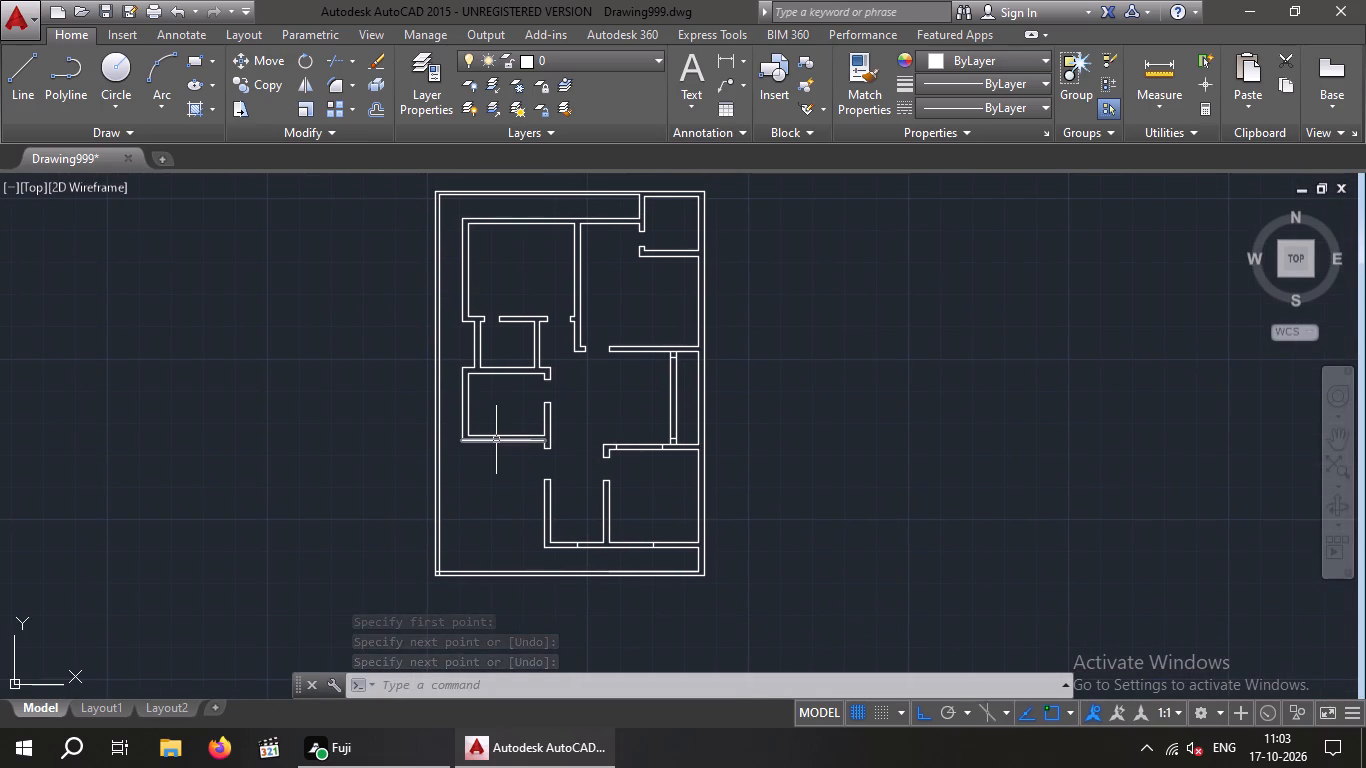
{"action": "key", "text": "space"}
{"action": "scroll", "coordinate": [496, 438], "scroll_direction": "up", "scroll_amount": 3}
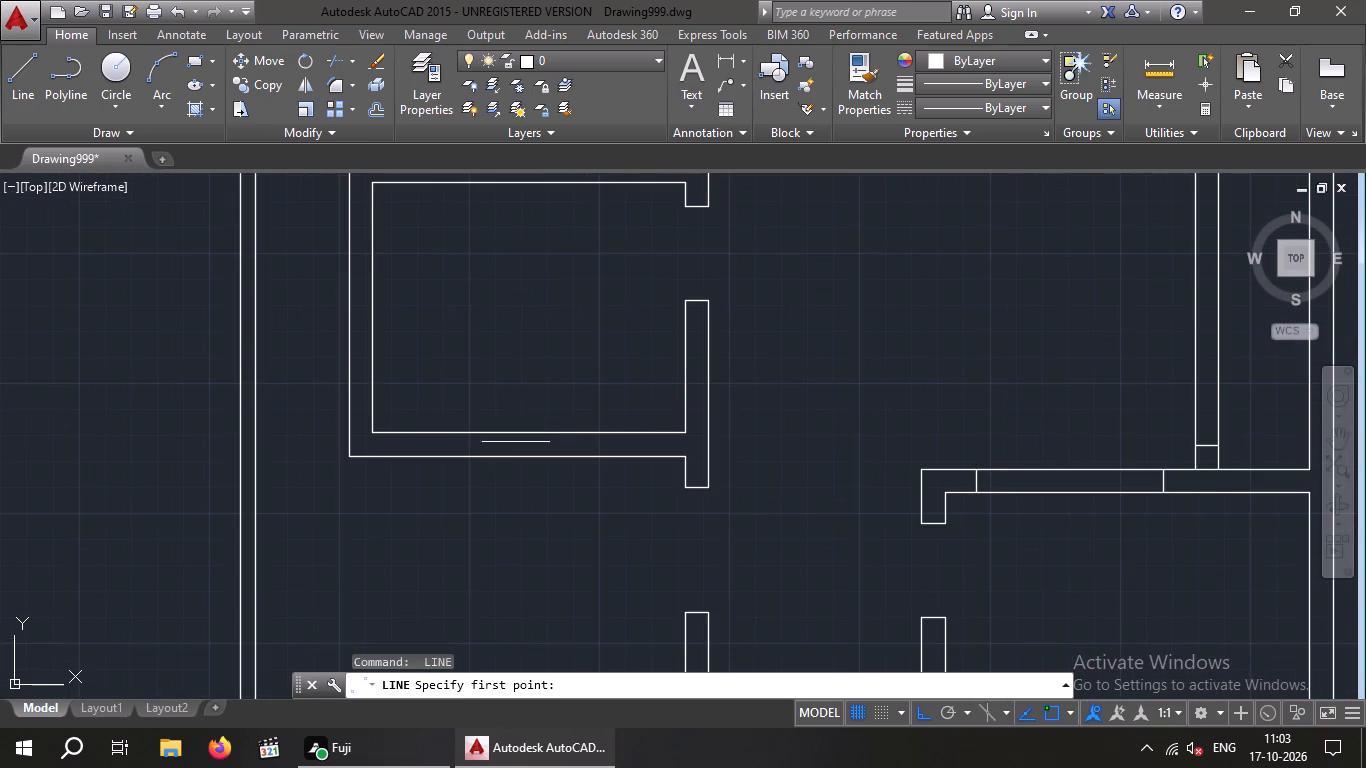
{"action": "left_click", "coordinate": [531, 433]}
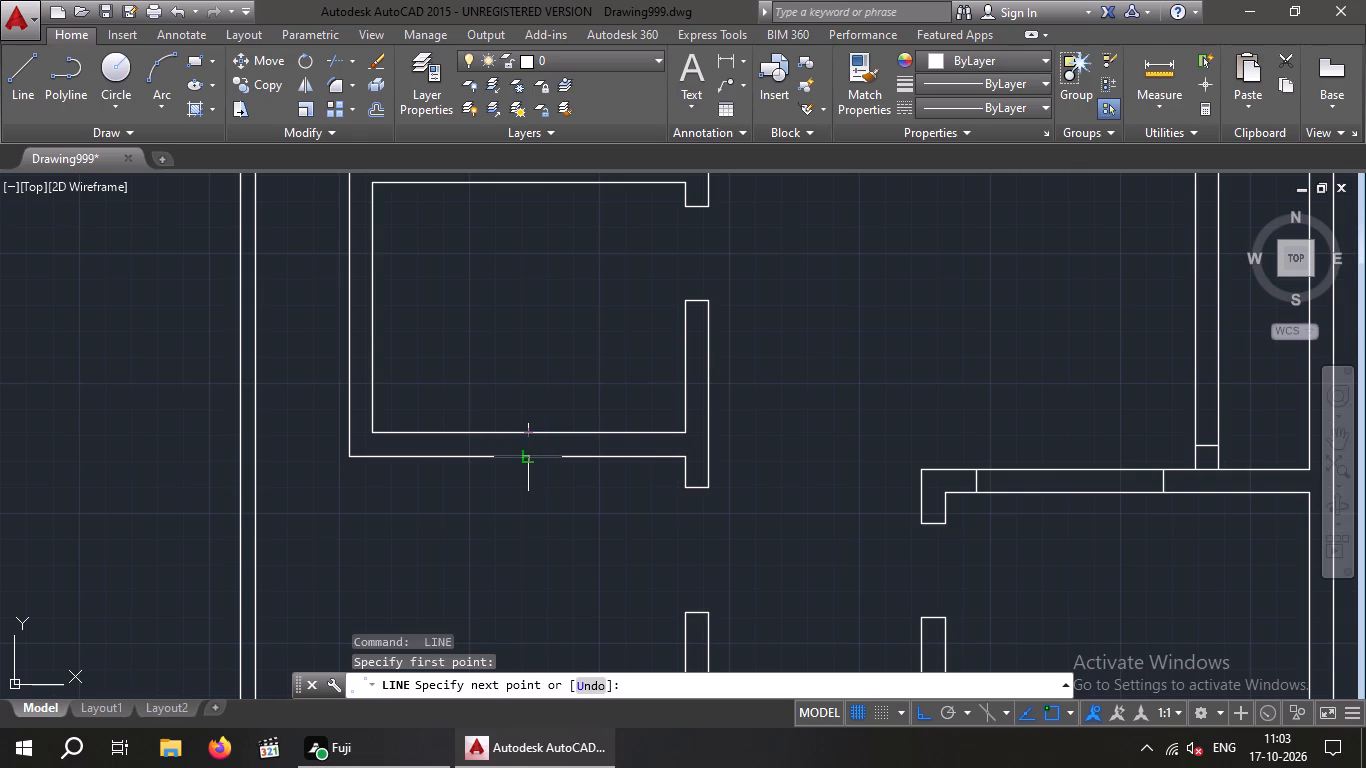
{"action": "left_click", "coordinate": [523, 458]}
{"action": "key", "text": "space"}
Draw a line across the west wall of the lower west-side room at its inner line's midpoint.
{"action": "scroll", "coordinate": [480, 490], "scroll_direction": "down", "scroll_amount": 1}
{"action": "middle_click_drag", "start_coordinate": [484, 490], "coordinate": [557, 510]}
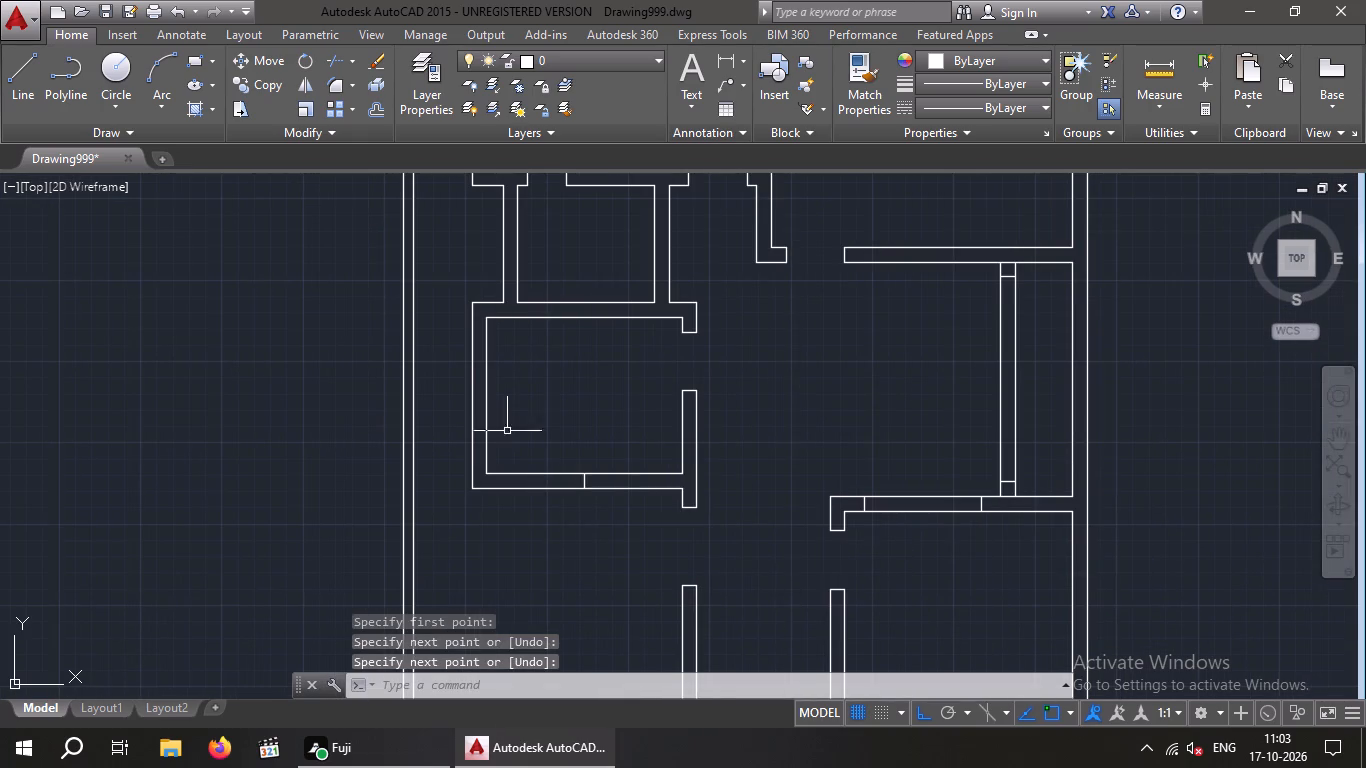
{"action": "key", "text": "space"}
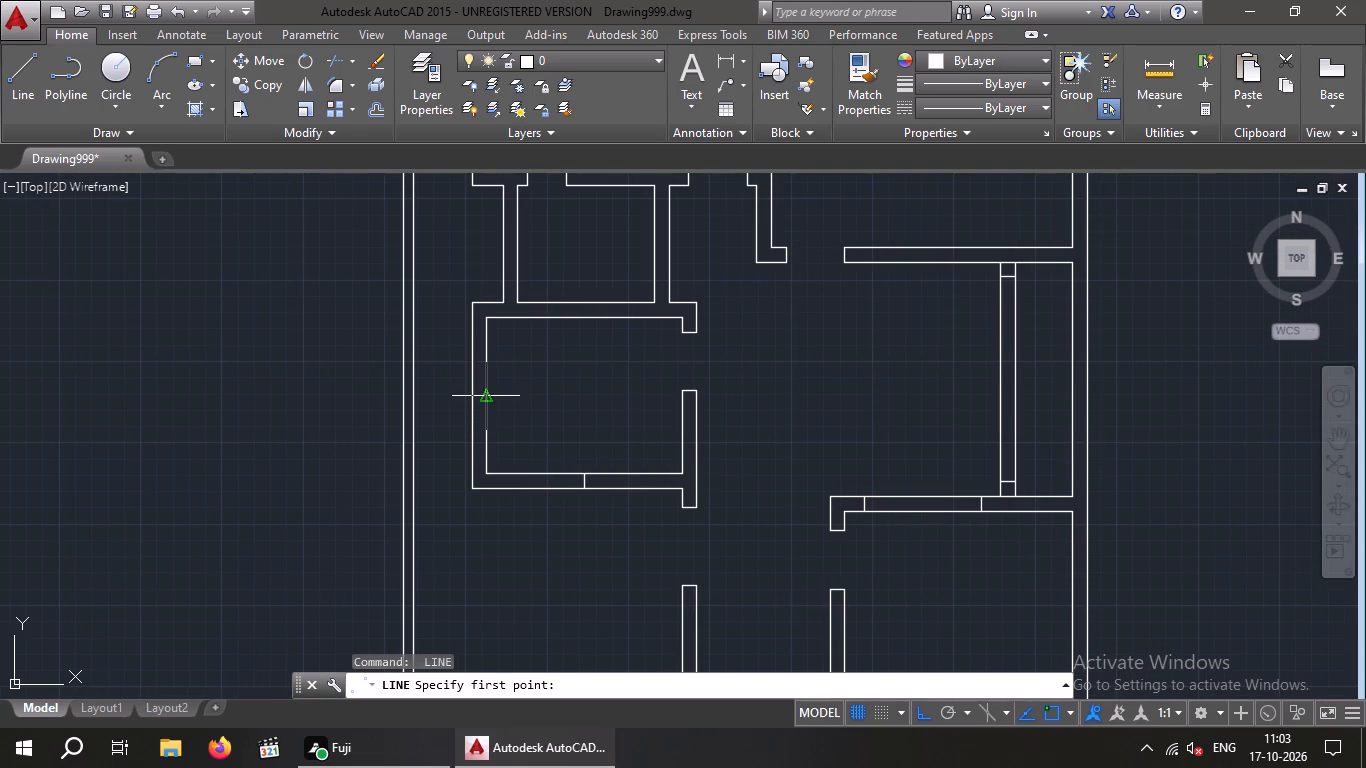
{"action": "left_click", "coordinate": [488, 396]}
{"action": "left_click", "coordinate": [473, 396]}
{"action": "key", "text": "space"}
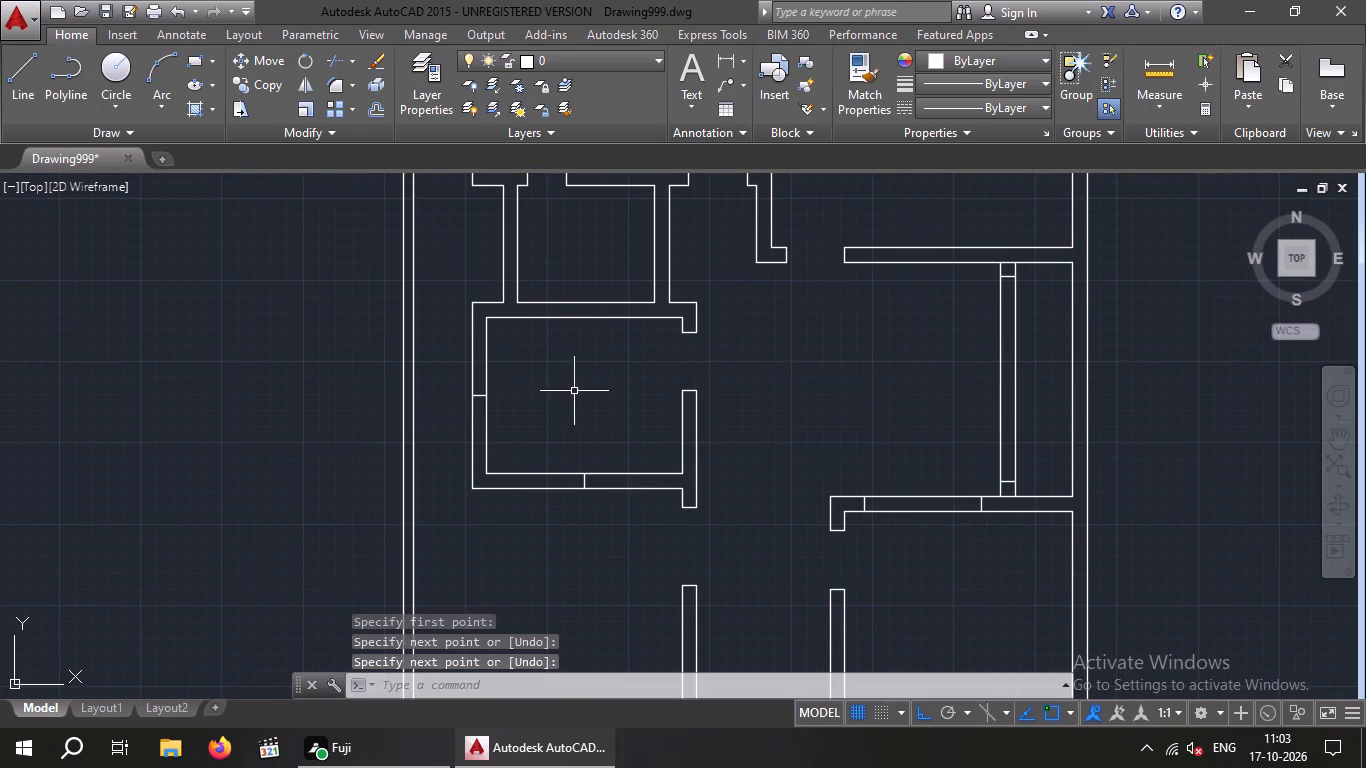
Draw a line across the west wall of the small middle west-side room at its inner line's midpoint.
{"action": "scroll", "coordinate": [576, 379], "scroll_direction": "down", "scroll_amount": 1}
{"action": "middle_click_drag", "start_coordinate": [571, 393], "coordinate": [529, 507]}
{"action": "scroll", "coordinate": [497, 413], "scroll_direction": "up", "scroll_amount": 3}
{"action": "key", "text": "space"}
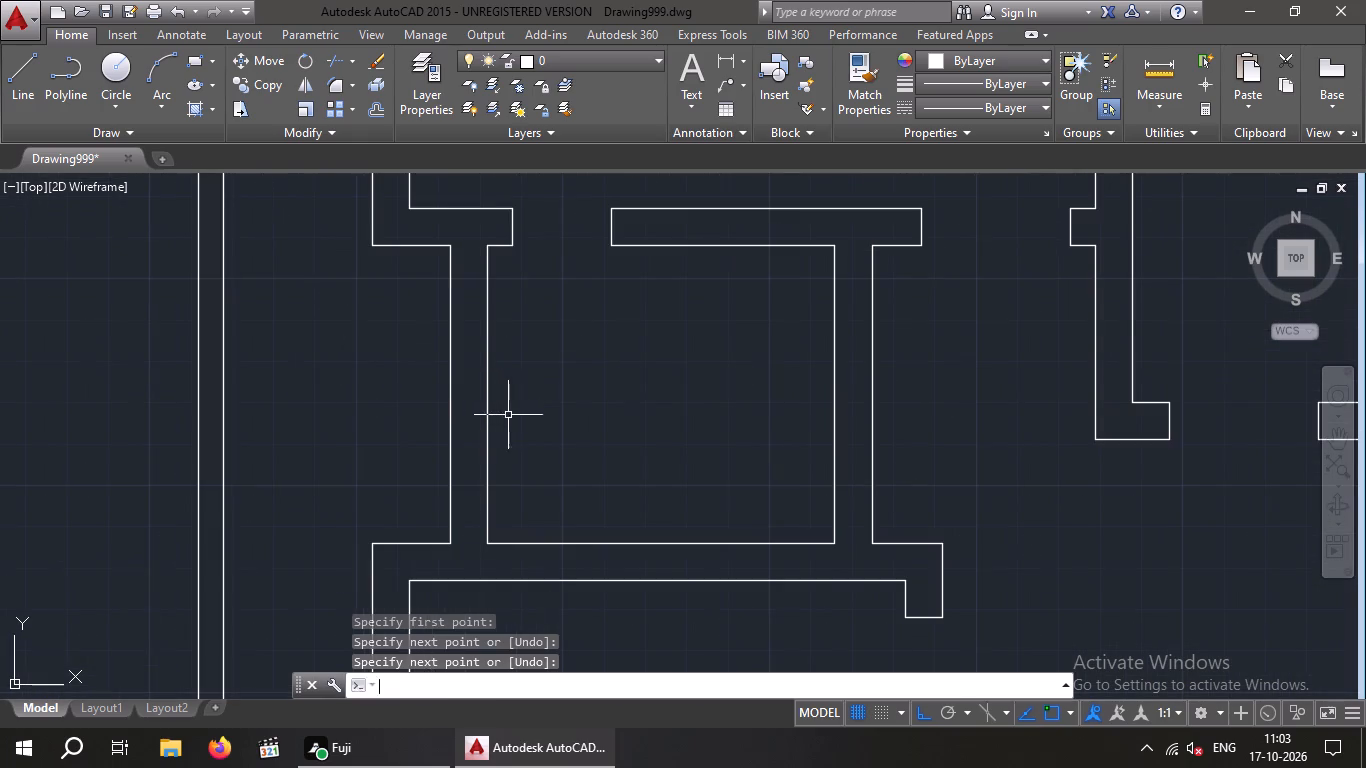
{"action": "left_click", "coordinate": [486, 394]}
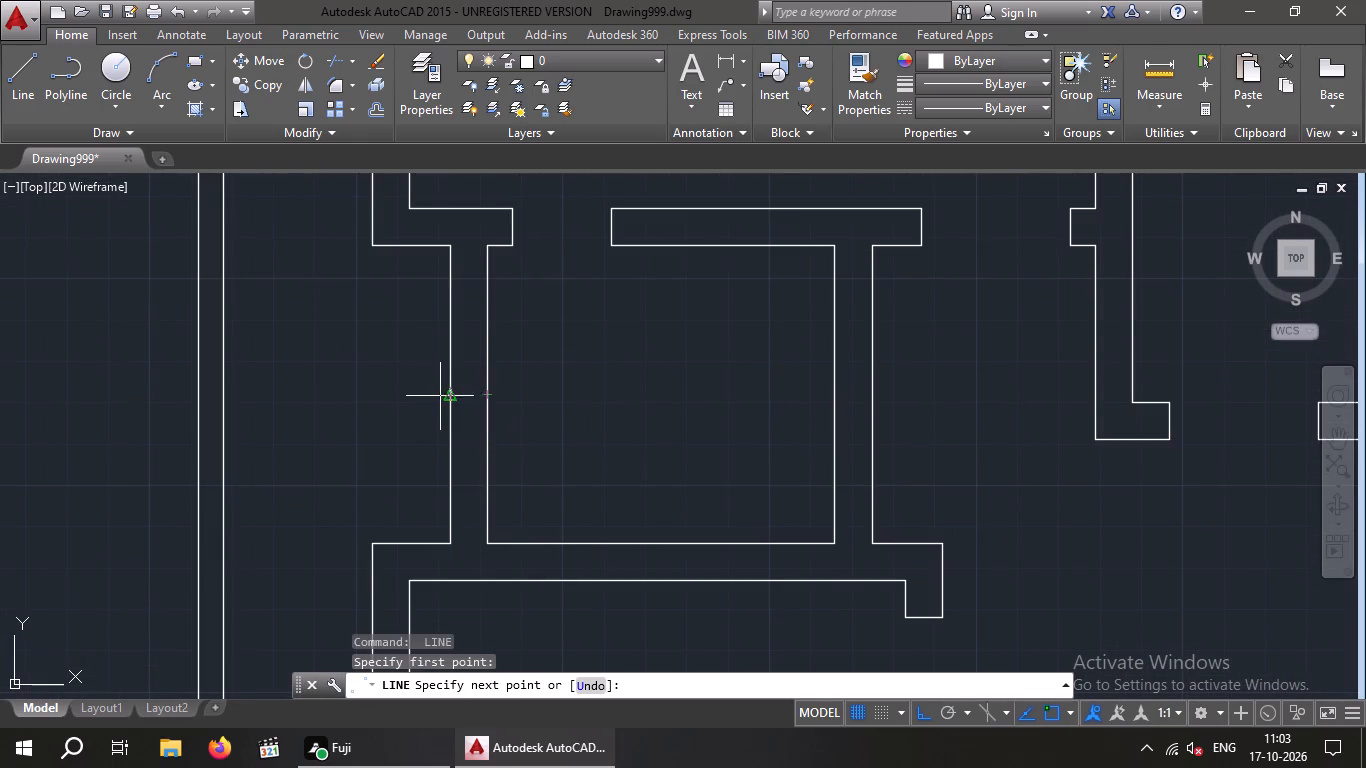
{"action": "left_click", "coordinate": [454, 396]}
{"action": "key", "text": "space"}
Draw a line across the west wall of the large upper west-side room at its inner line's midpoint.
{"action": "scroll", "coordinate": [553, 392], "scroll_direction": "down", "scroll_amount": 3}
{"action": "middle_click_drag", "start_coordinate": [568, 404], "coordinate": [510, 583]}
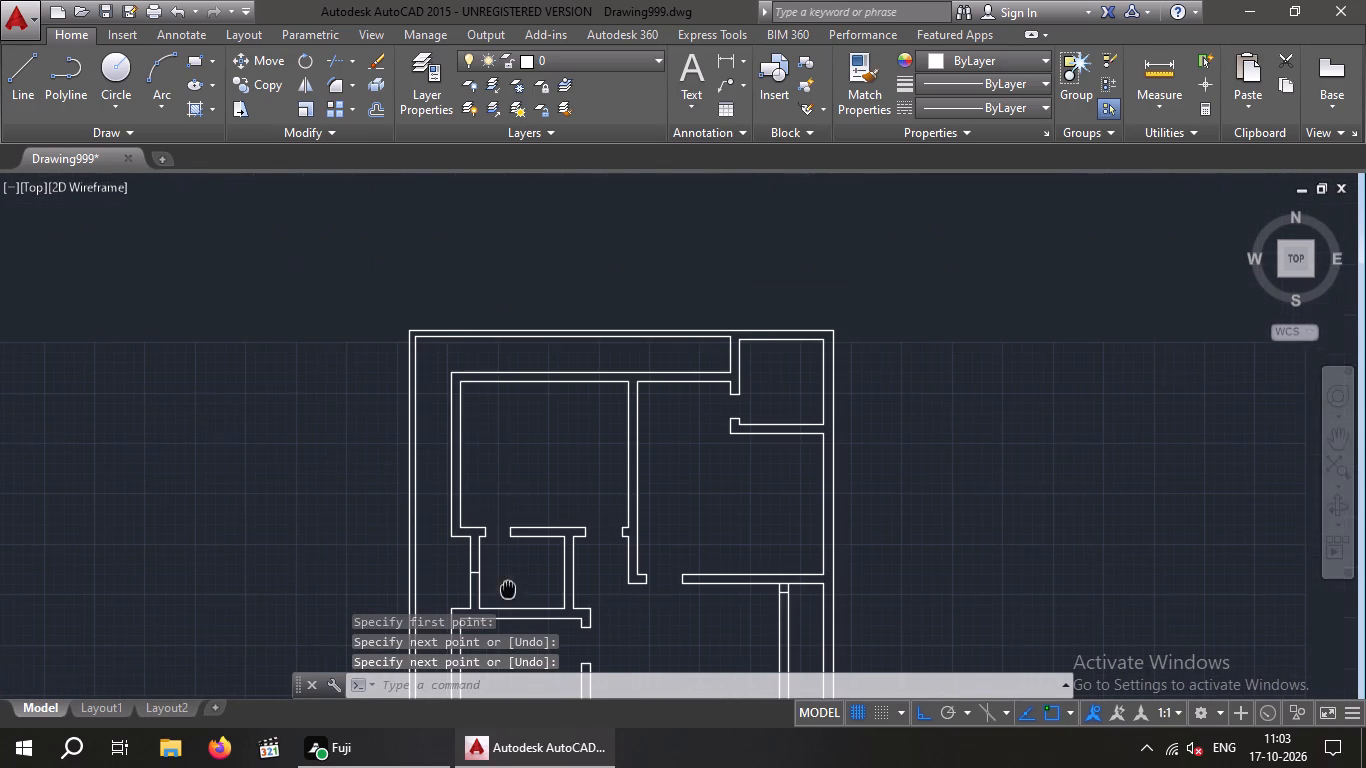
{"action": "key", "text": "space"}
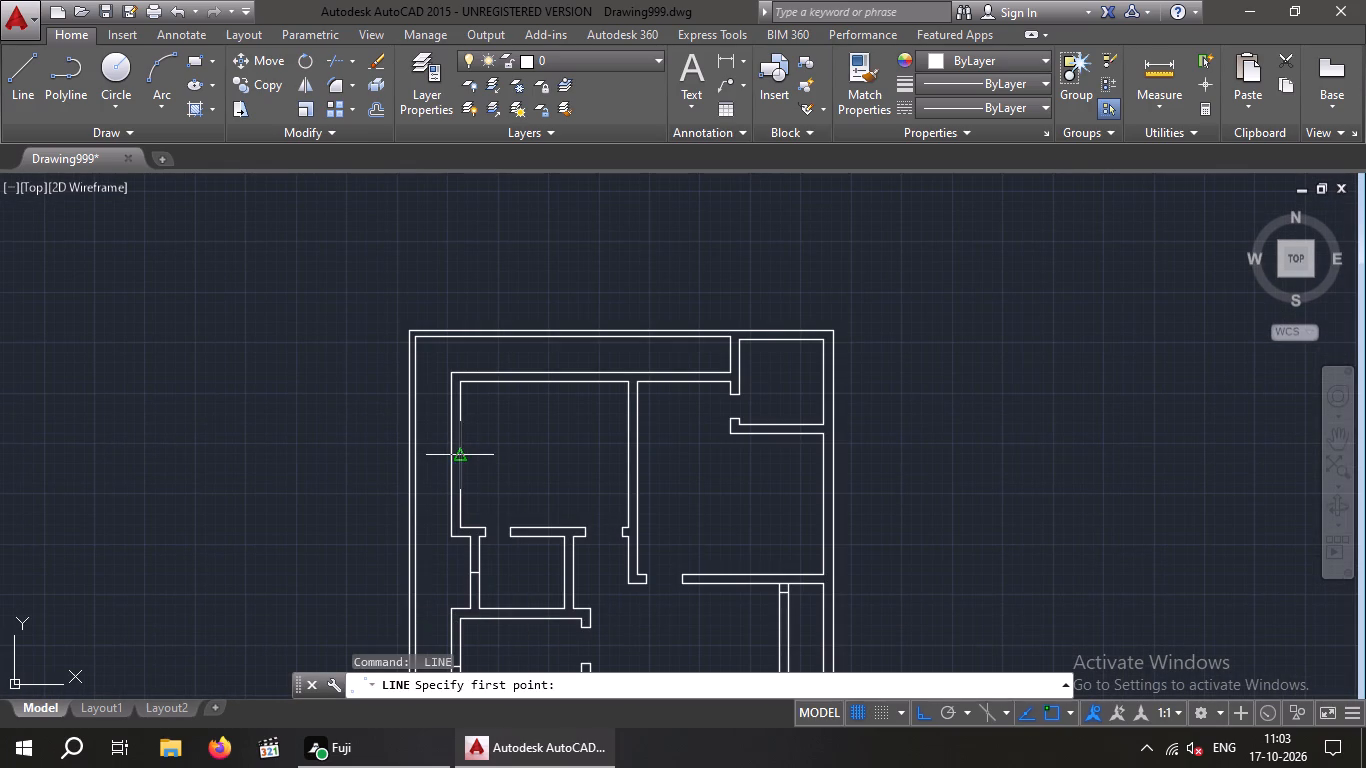
{"action": "left_click", "coordinate": [462, 455]}
{"action": "scroll", "coordinate": [433, 464], "scroll_direction": "up", "scroll_amount": 3}
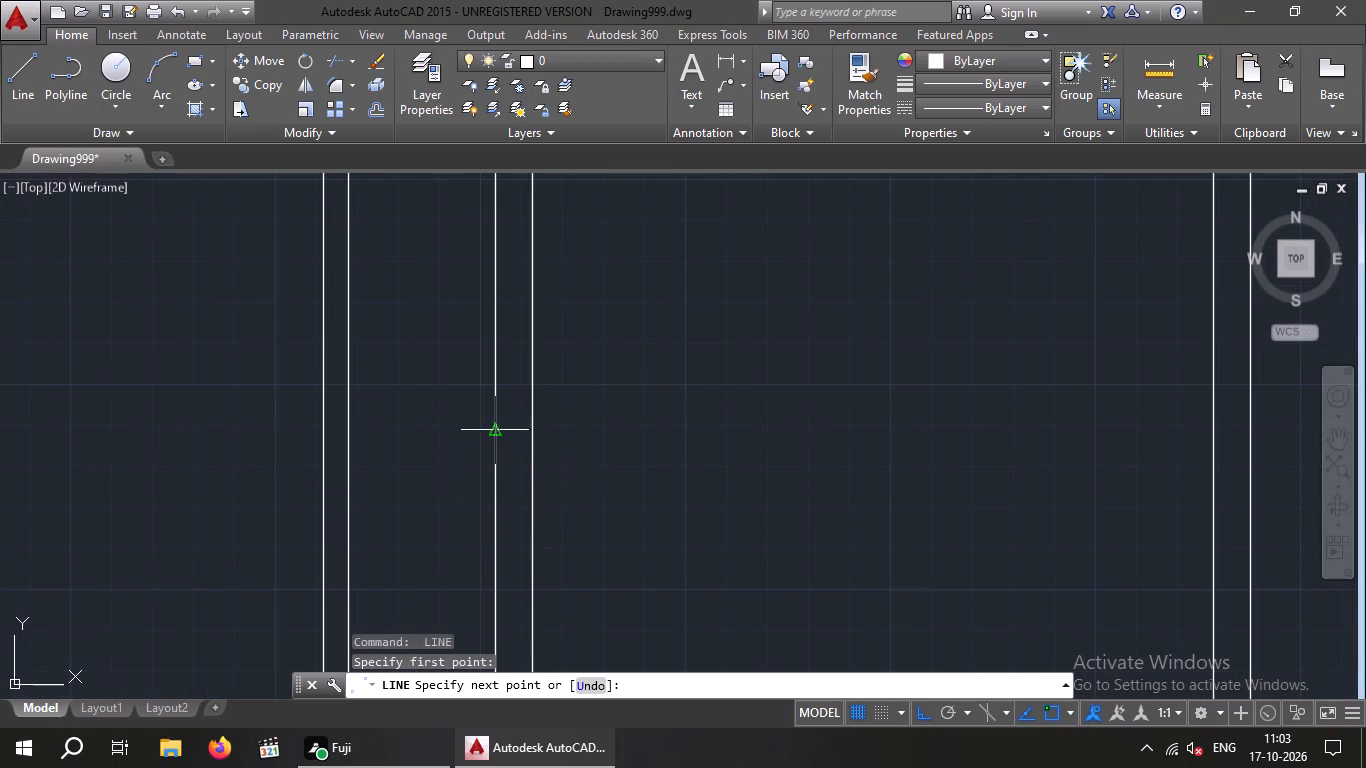
{"action": "left_click", "coordinate": [493, 435]}
{"action": "key", "text": "space"}
Draw a line across the top wall of the upper east-side room at its inner line's midpoint.
{"action": "scroll", "coordinate": [648, 435], "scroll_direction": "down", "scroll_amount": 4}
{"action": "middle_click_drag", "start_coordinate": [759, 438], "coordinate": [581, 372]}
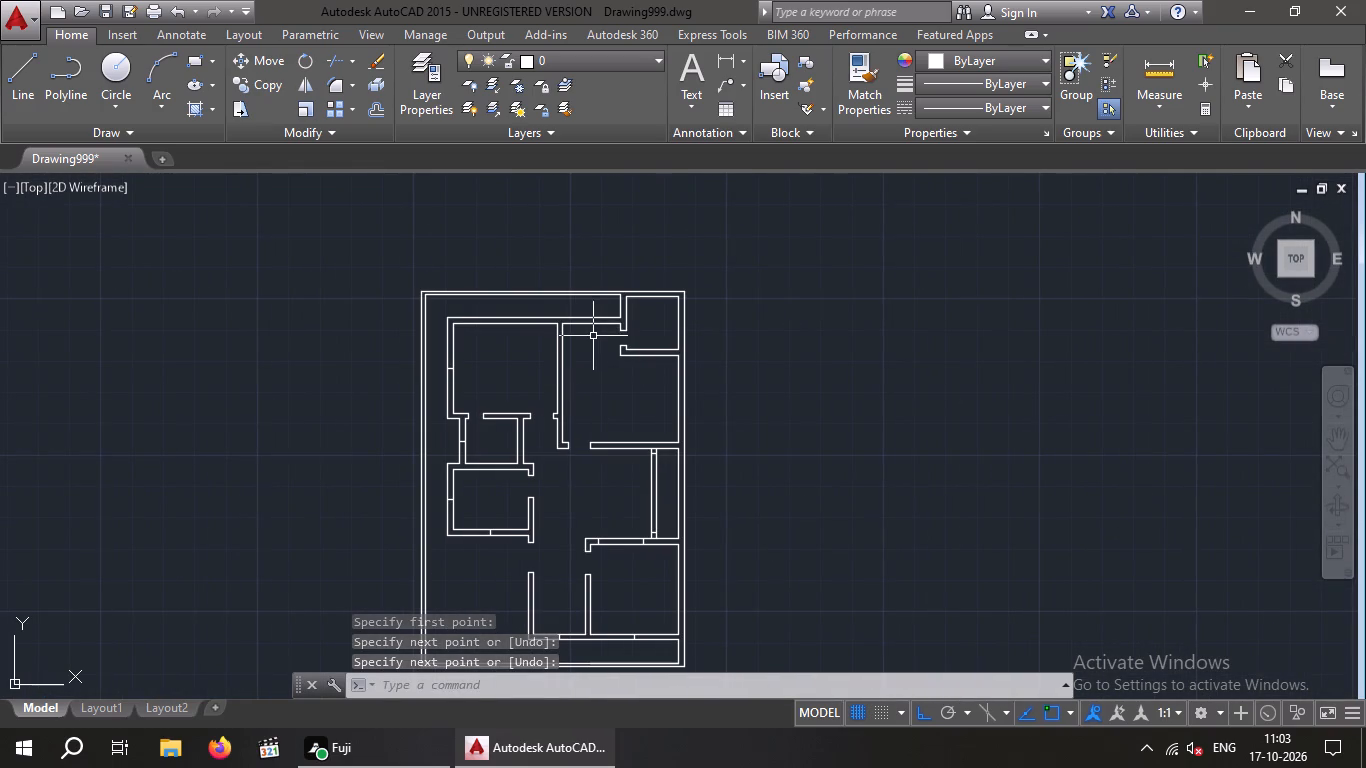
{"action": "key", "text": "space"}
{"action": "scroll", "coordinate": [585, 331], "scroll_direction": "up", "scroll_amount": 3}
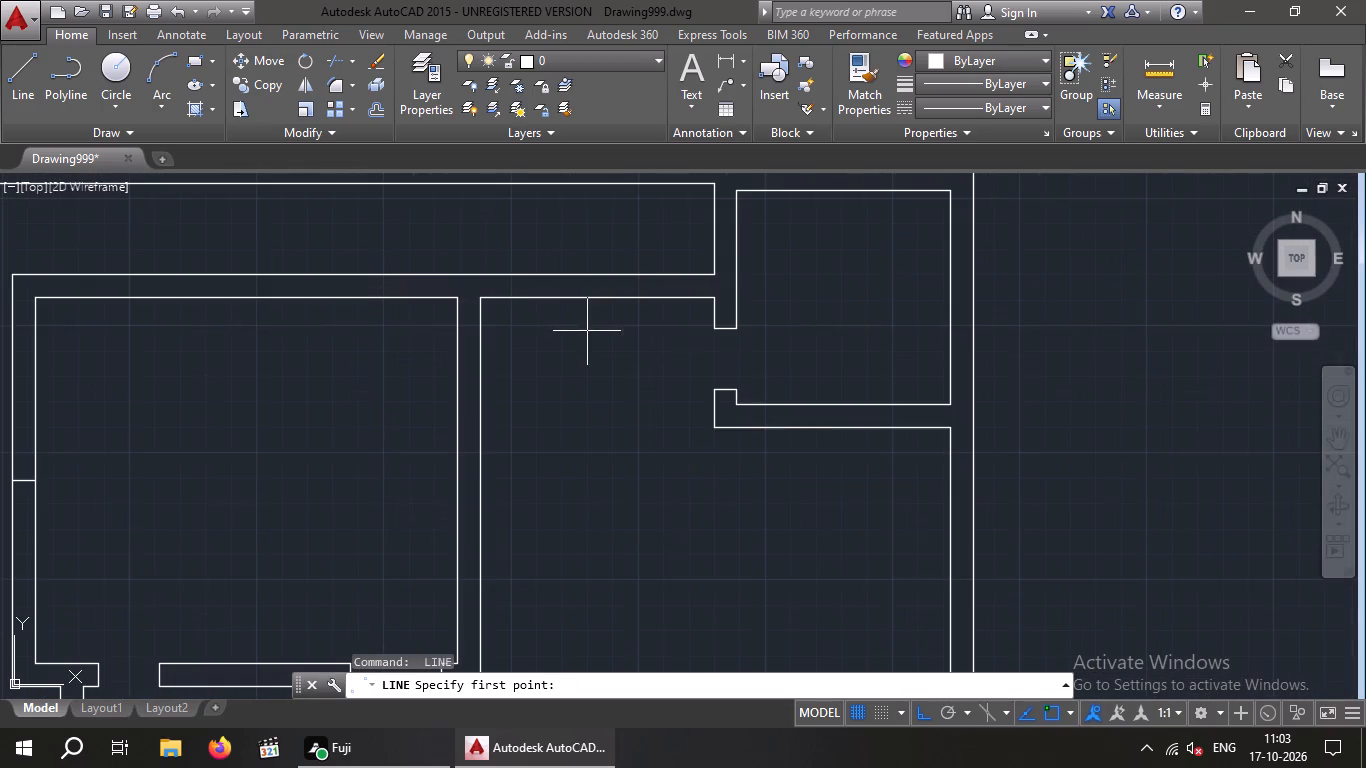
{"action": "left_click", "coordinate": [597, 300]}
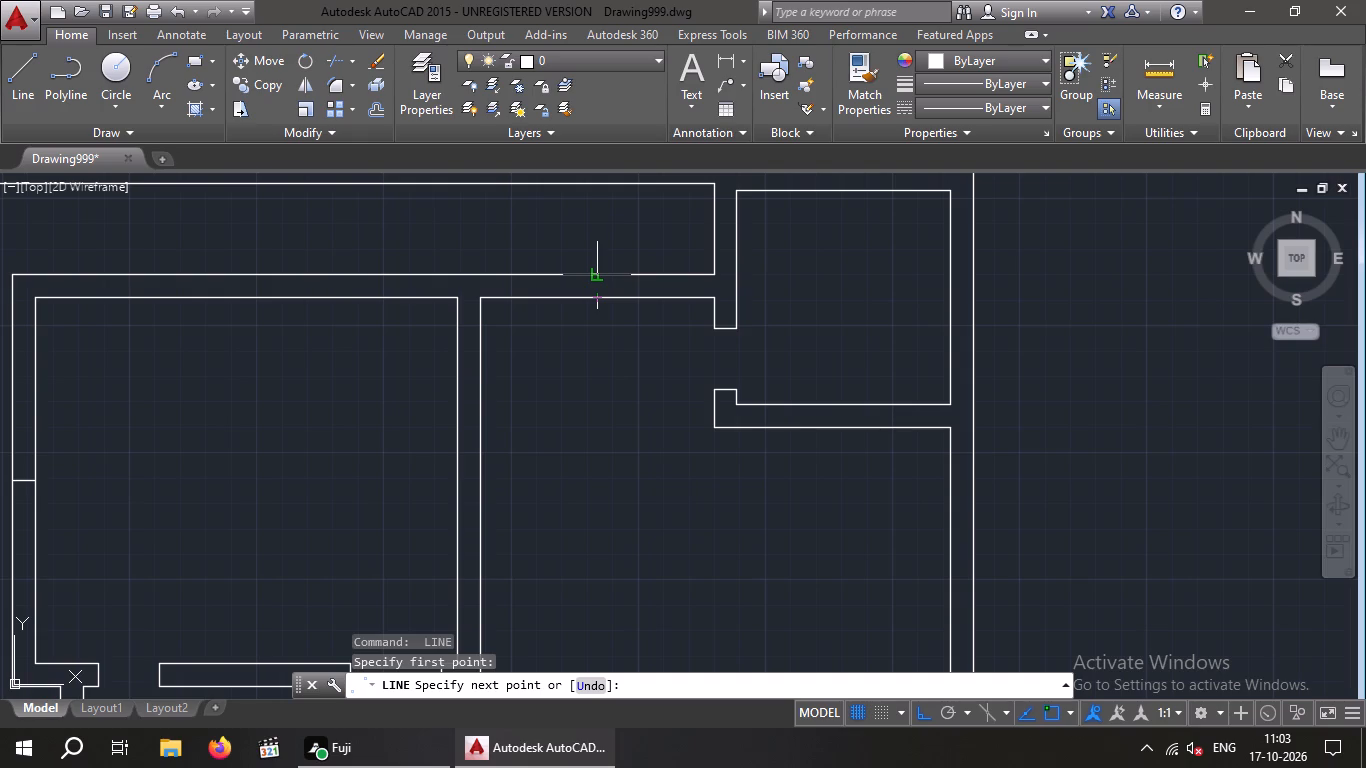
{"action": "left_click", "coordinate": [595, 276]}
{"action": "key", "text": "space"}
Draw a line across the west wall of the small northeast corner room, at the midpoint of the wall's west-face line above the passage.
{"action": "scroll", "coordinate": [585, 361], "scroll_direction": "down", "scroll_amount": 1}
{"action": "middle_click_drag", "start_coordinate": [560, 388], "coordinate": [502, 449]}
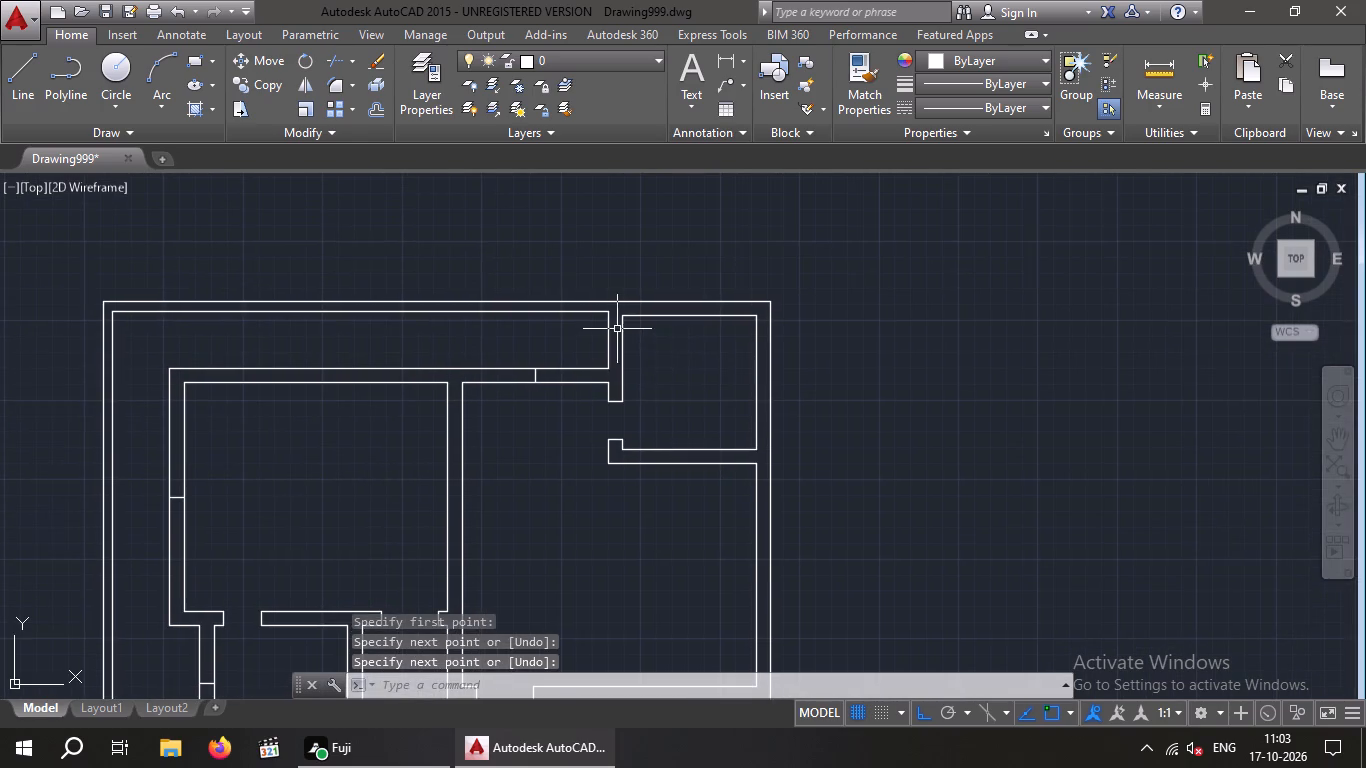
{"action": "scroll", "coordinate": [613, 332], "scroll_direction": "up", "scroll_amount": 3}
{"action": "key", "text": "space"}
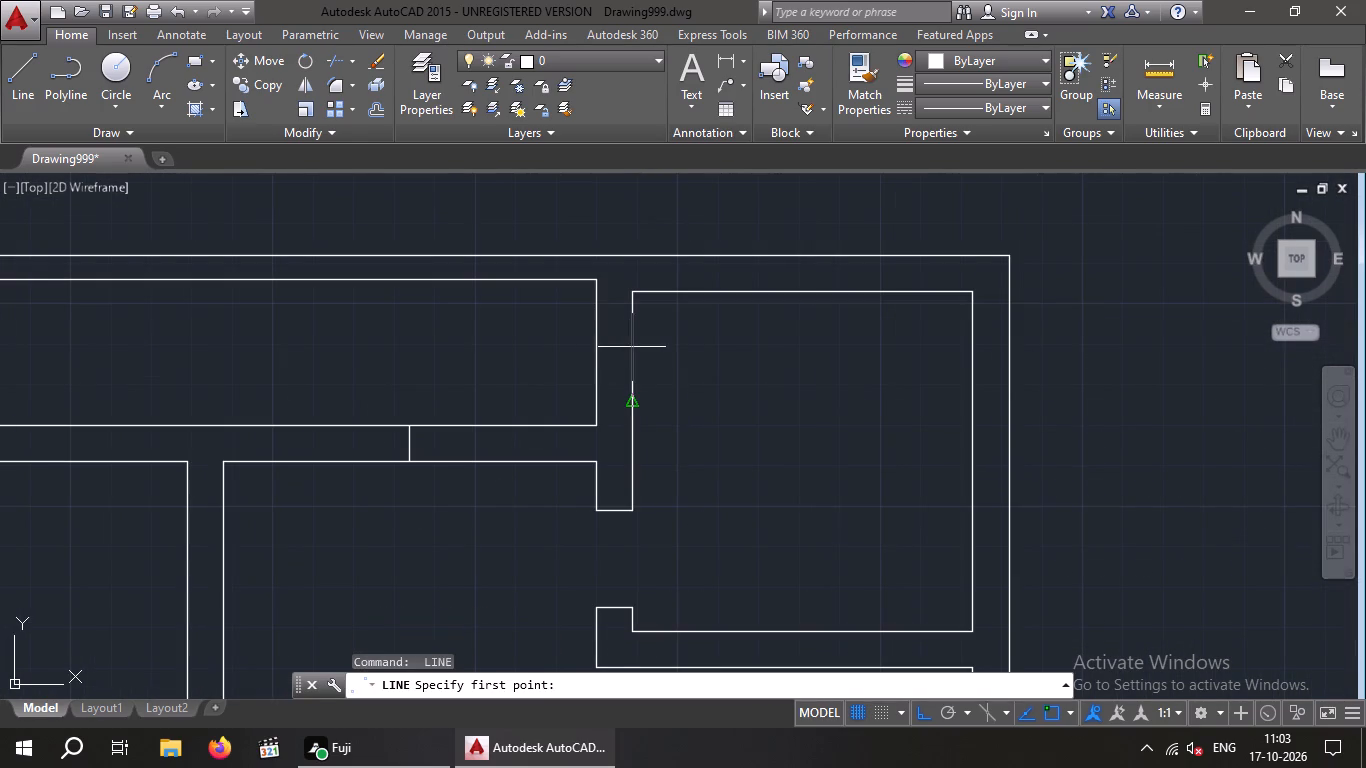
{"action": "left_click", "coordinate": [597, 353]}
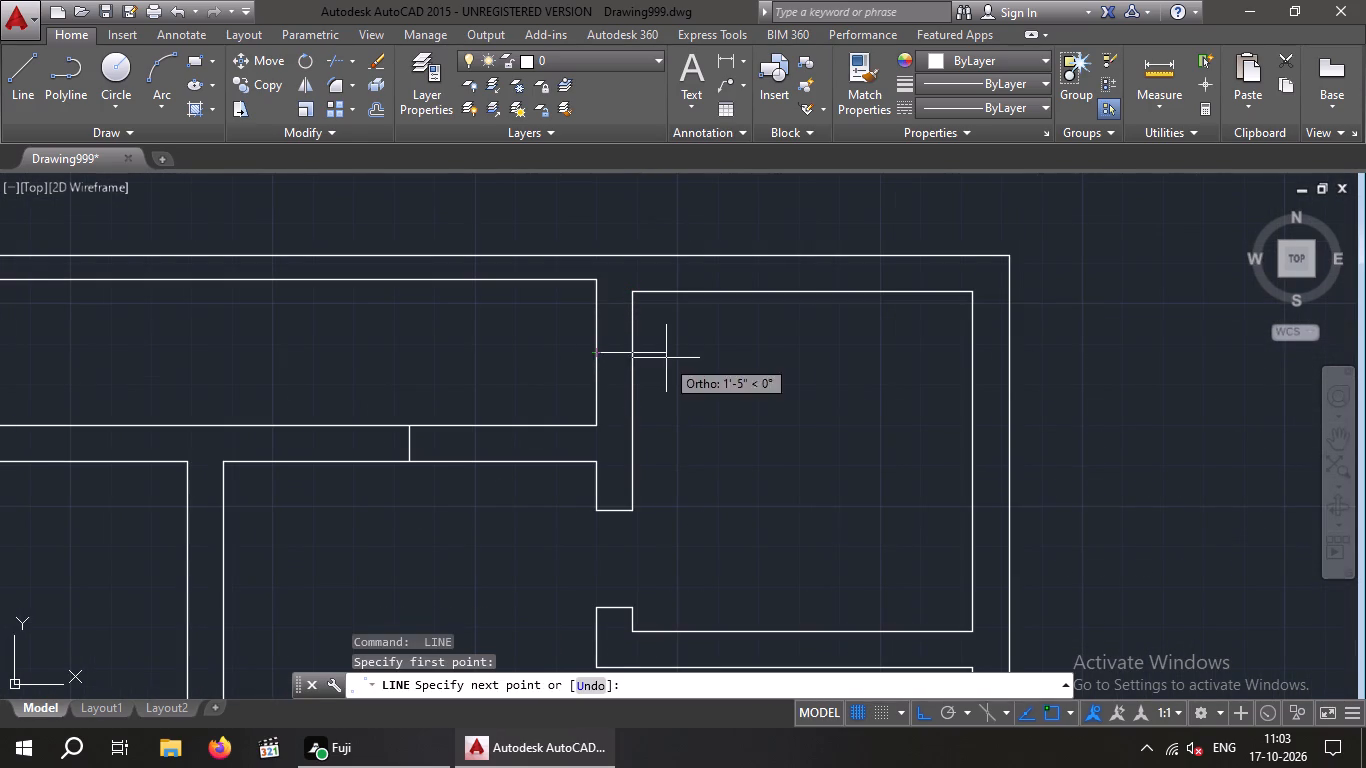
{"action": "left_click", "coordinate": [633, 352]}
{"action": "key", "text": "space"}
Draw a 3' horizontal line in the empty space east of the floor plan.
{"action": "scroll", "coordinate": [727, 367], "scroll_direction": "down", "scroll_amount": 1}
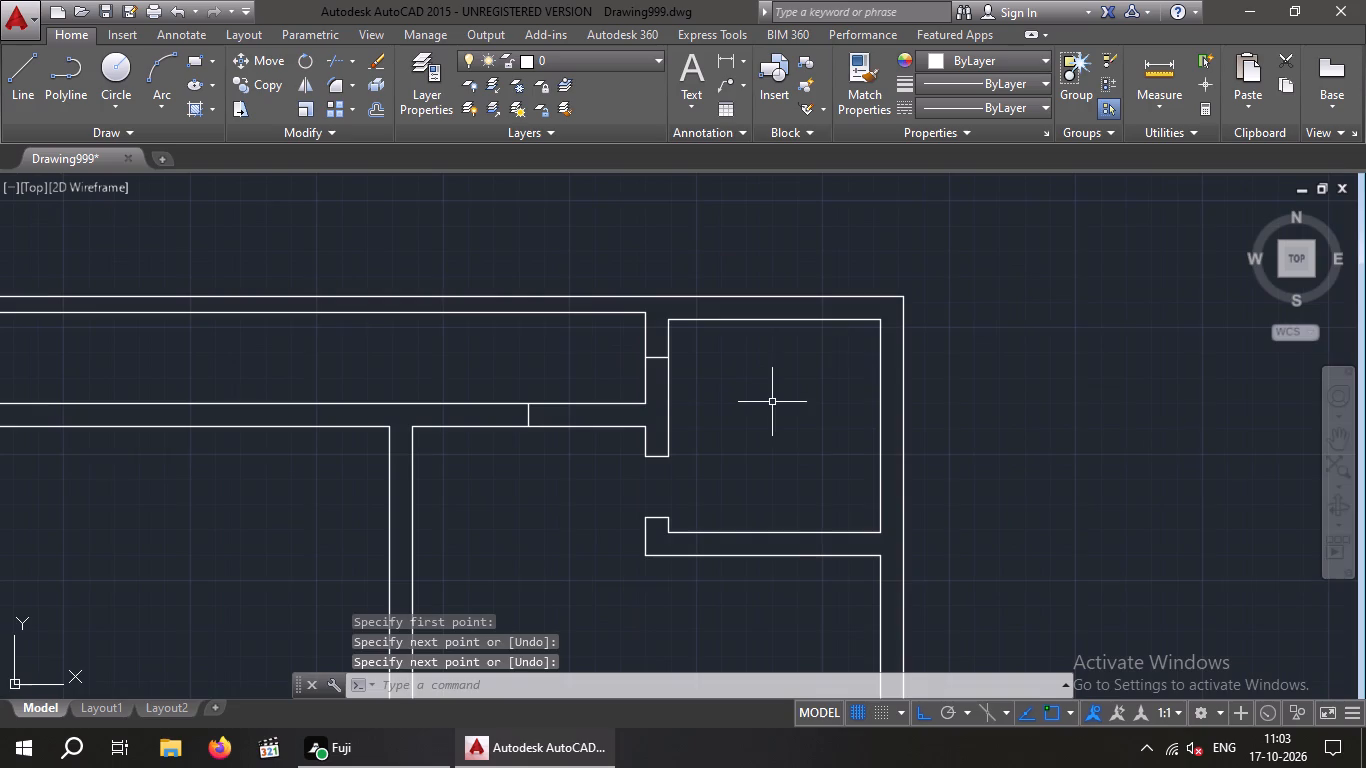
{"action": "middle_click_drag", "start_coordinate": [761, 407], "coordinate": [624, 412]}
{"action": "scroll", "coordinate": [630, 395], "scroll_direction": "down", "scroll_amount": 1}
{"action": "middle_click_drag", "start_coordinate": [638, 414], "coordinate": [602, 328]}
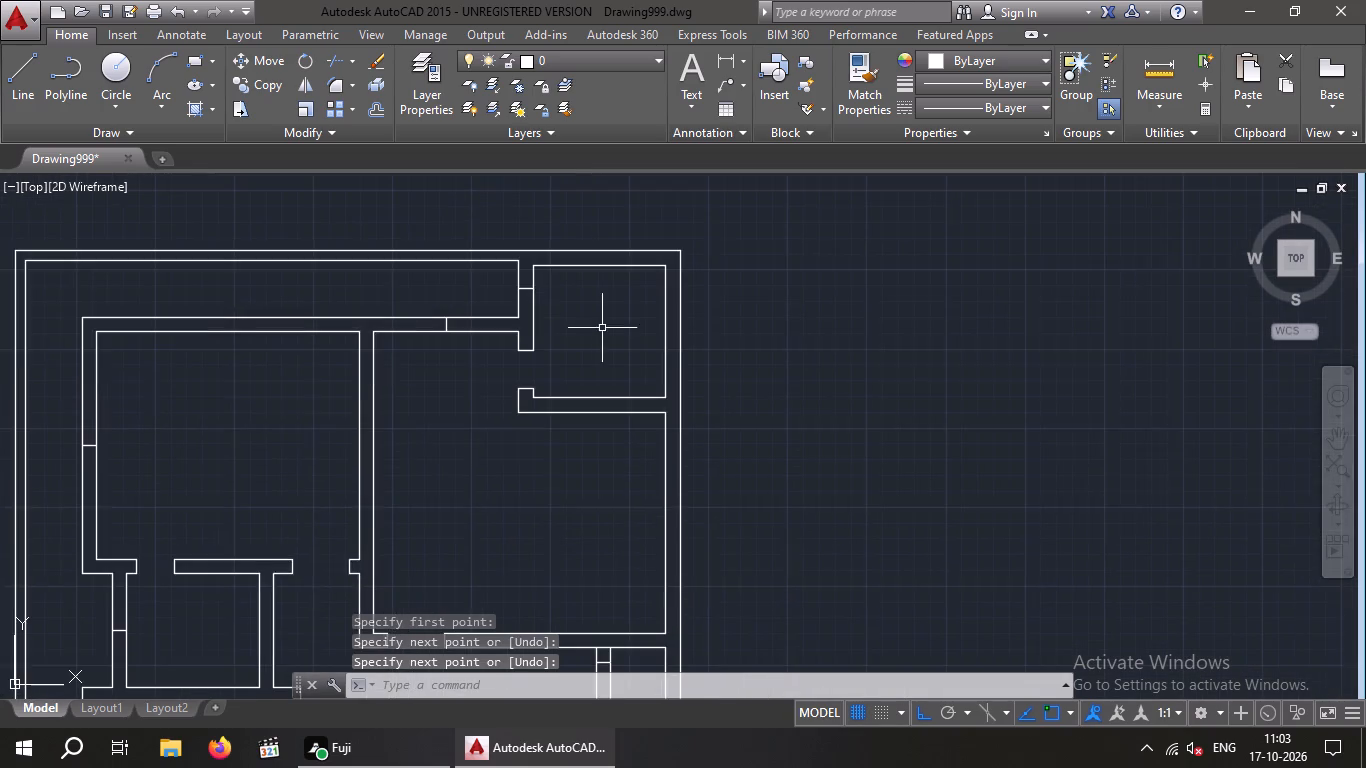
{"action": "scroll", "coordinate": [595, 341], "scroll_direction": "down", "scroll_amount": 3}
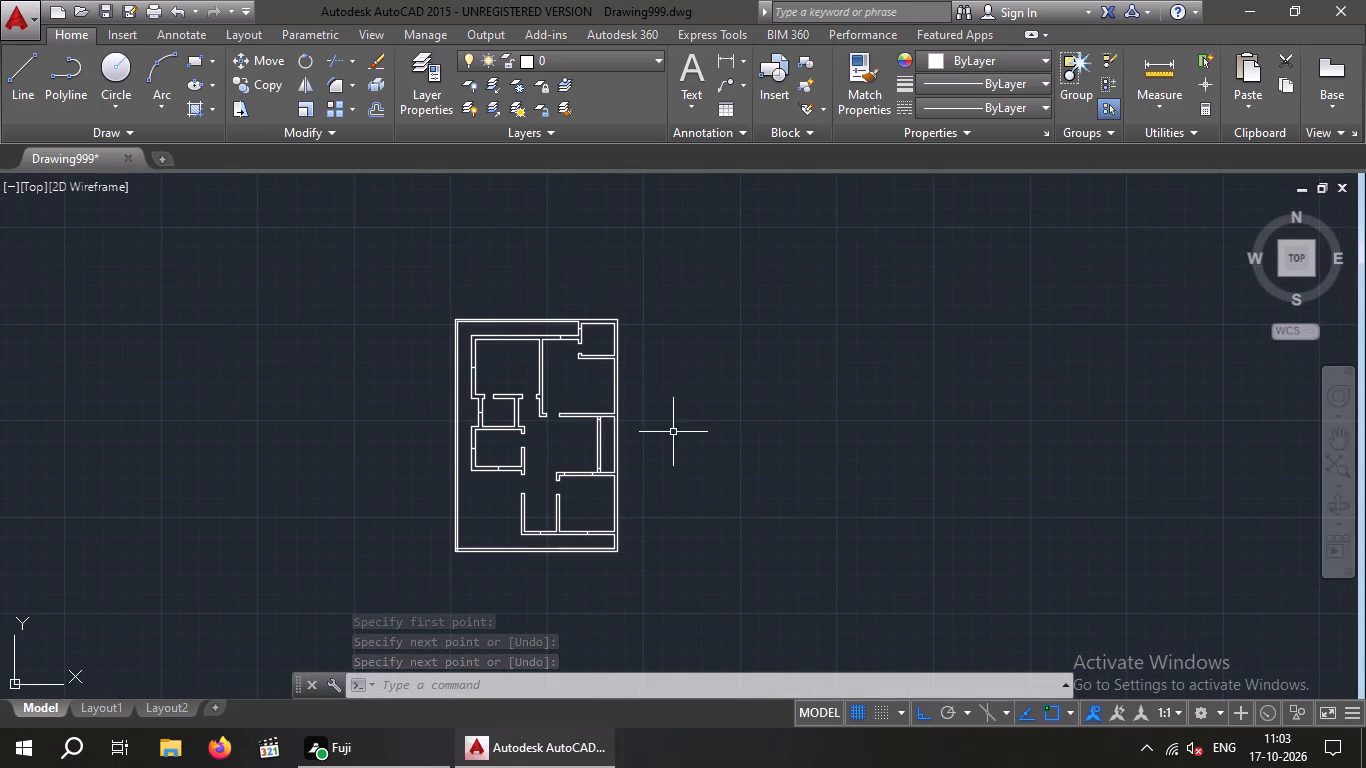
{"action": "middle_click_drag", "start_coordinate": [673, 430], "coordinate": [674, 392]}
{"action": "scroll", "coordinate": [604, 408], "scroll_direction": "up", "scroll_amount": 2}
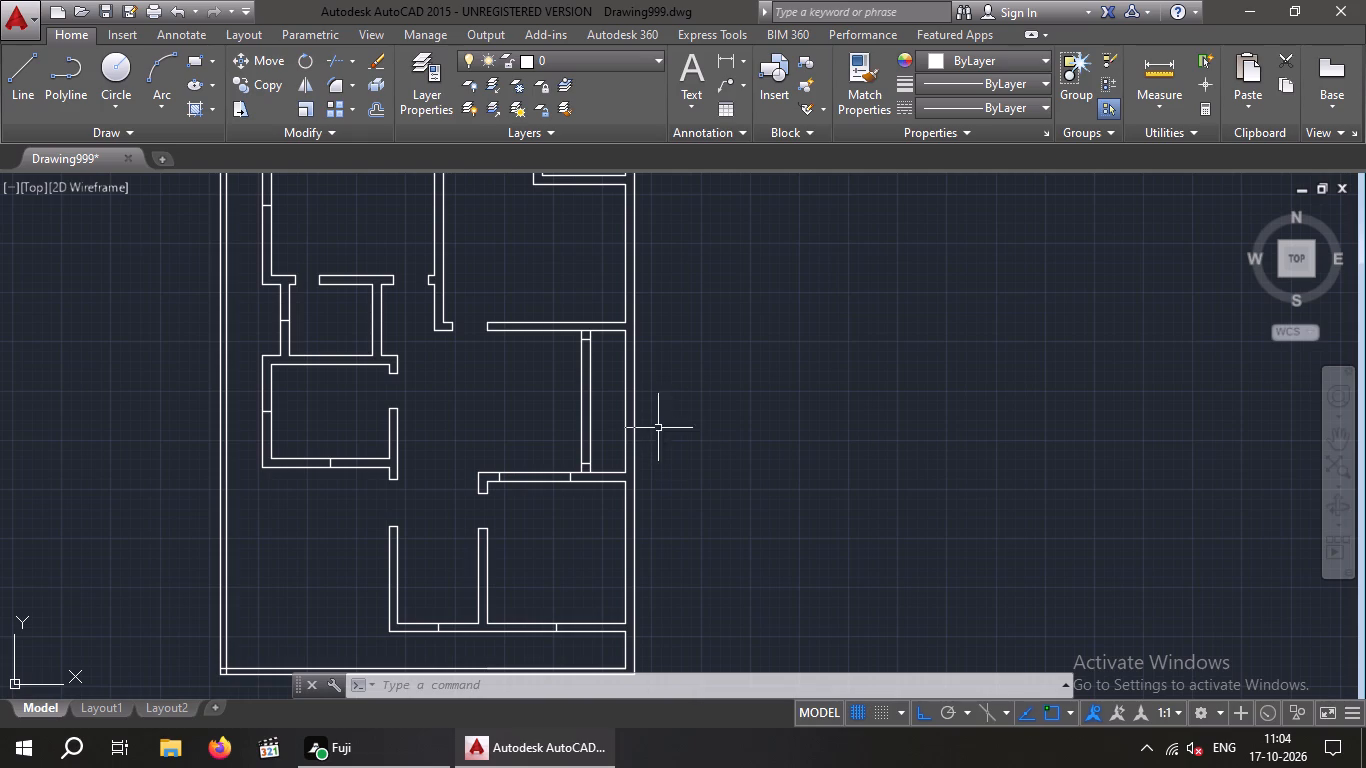
{"action": "key", "text": "Escape"}
{"action": "key", "text": "Escape"}
{"action": "key", "text": "l"}
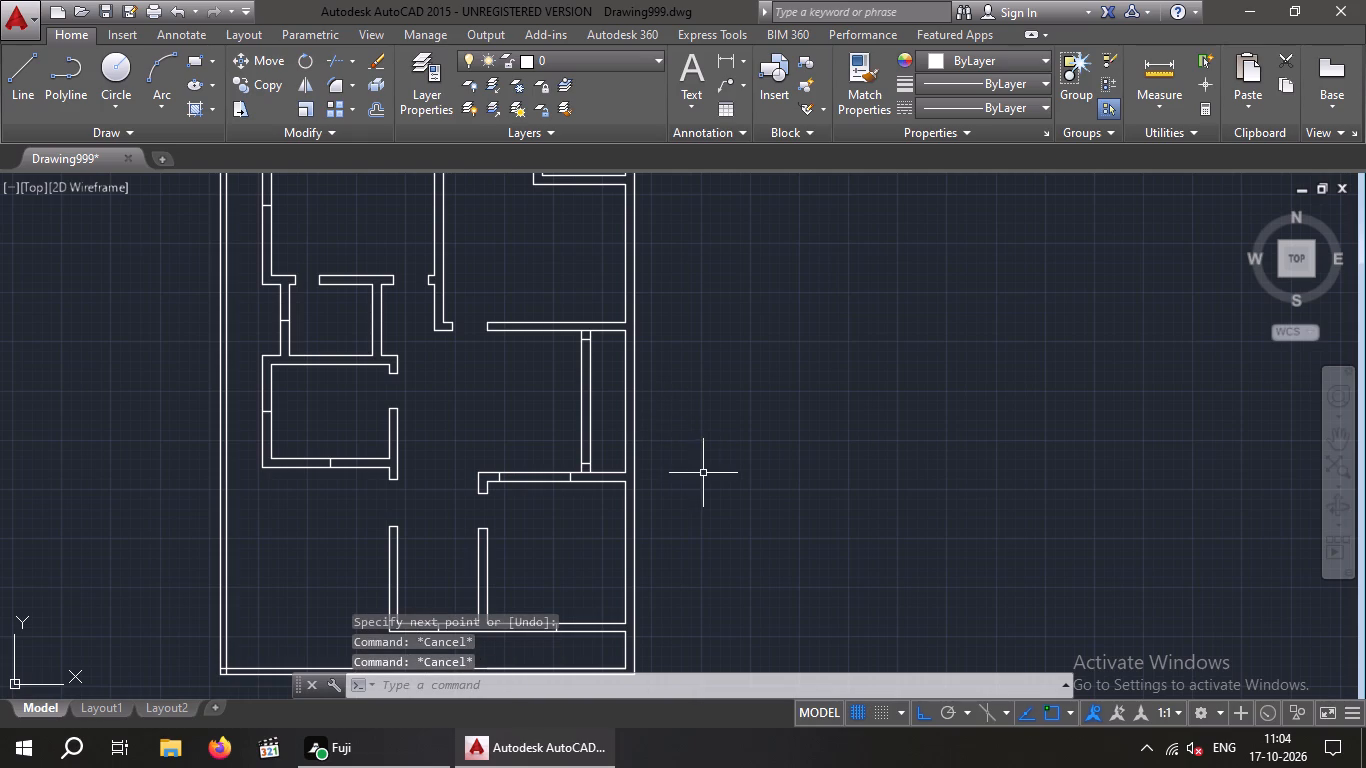
{"action": "key", "text": "Return"}
{"action": "left_click_drag", "start_coordinate": [856, 393], "coordinate": [876, 392]}
{"action": "type", "text": "3'"}
{"action": "key", "text": "Return"}
{"action": "key", "text": "Escape"}
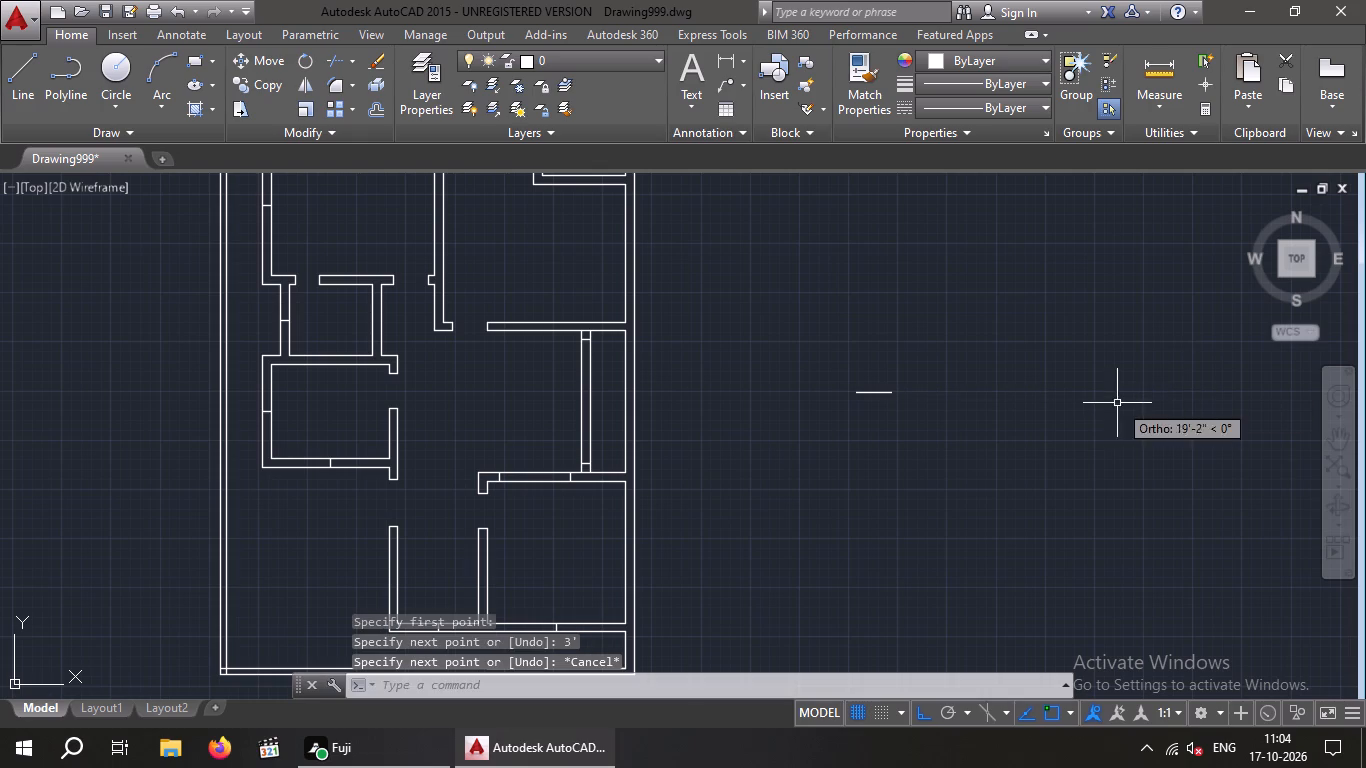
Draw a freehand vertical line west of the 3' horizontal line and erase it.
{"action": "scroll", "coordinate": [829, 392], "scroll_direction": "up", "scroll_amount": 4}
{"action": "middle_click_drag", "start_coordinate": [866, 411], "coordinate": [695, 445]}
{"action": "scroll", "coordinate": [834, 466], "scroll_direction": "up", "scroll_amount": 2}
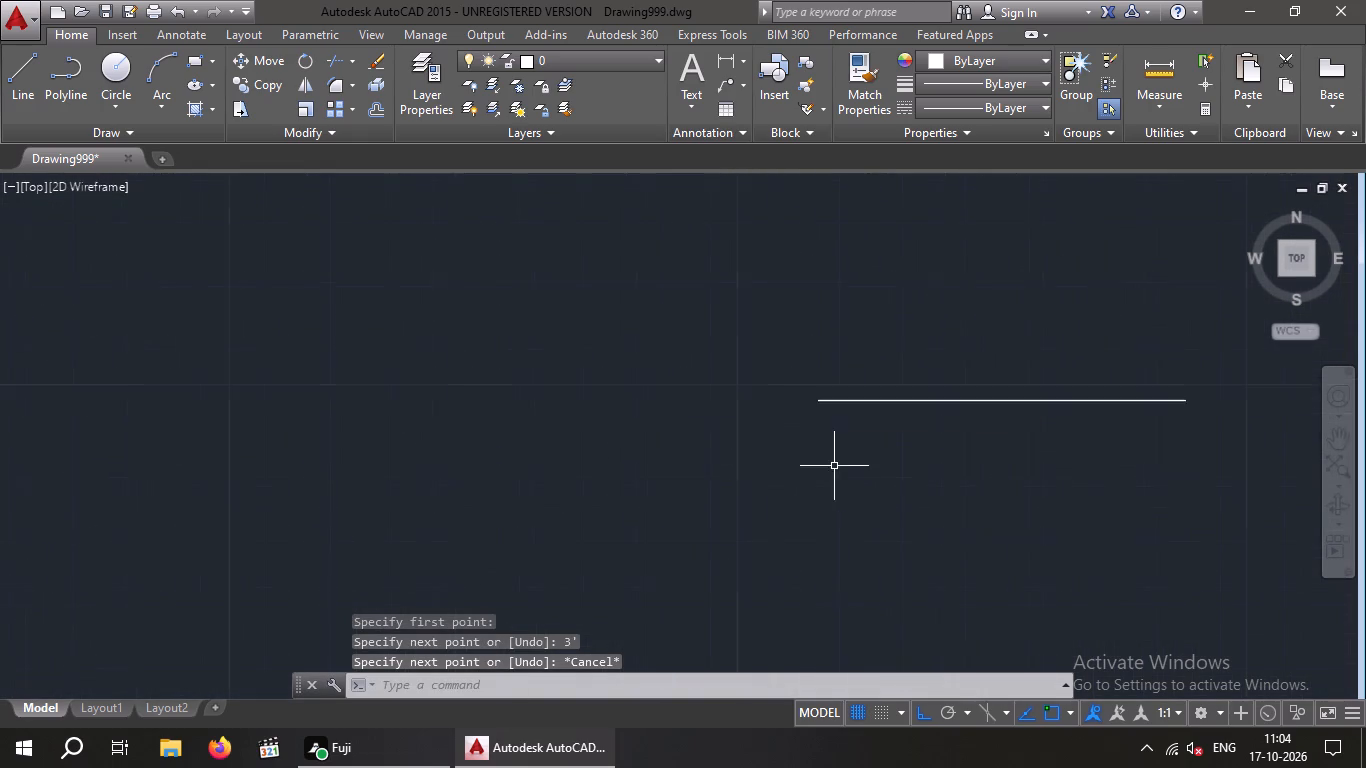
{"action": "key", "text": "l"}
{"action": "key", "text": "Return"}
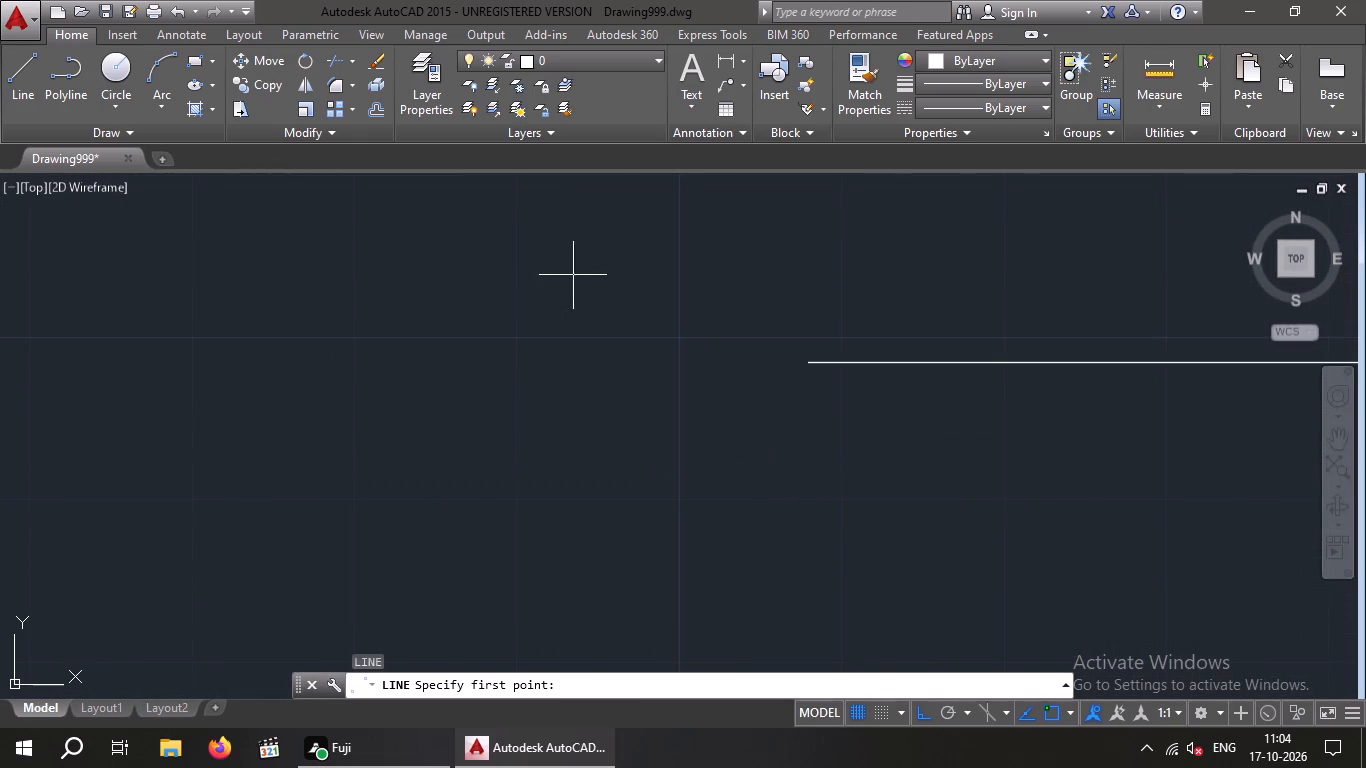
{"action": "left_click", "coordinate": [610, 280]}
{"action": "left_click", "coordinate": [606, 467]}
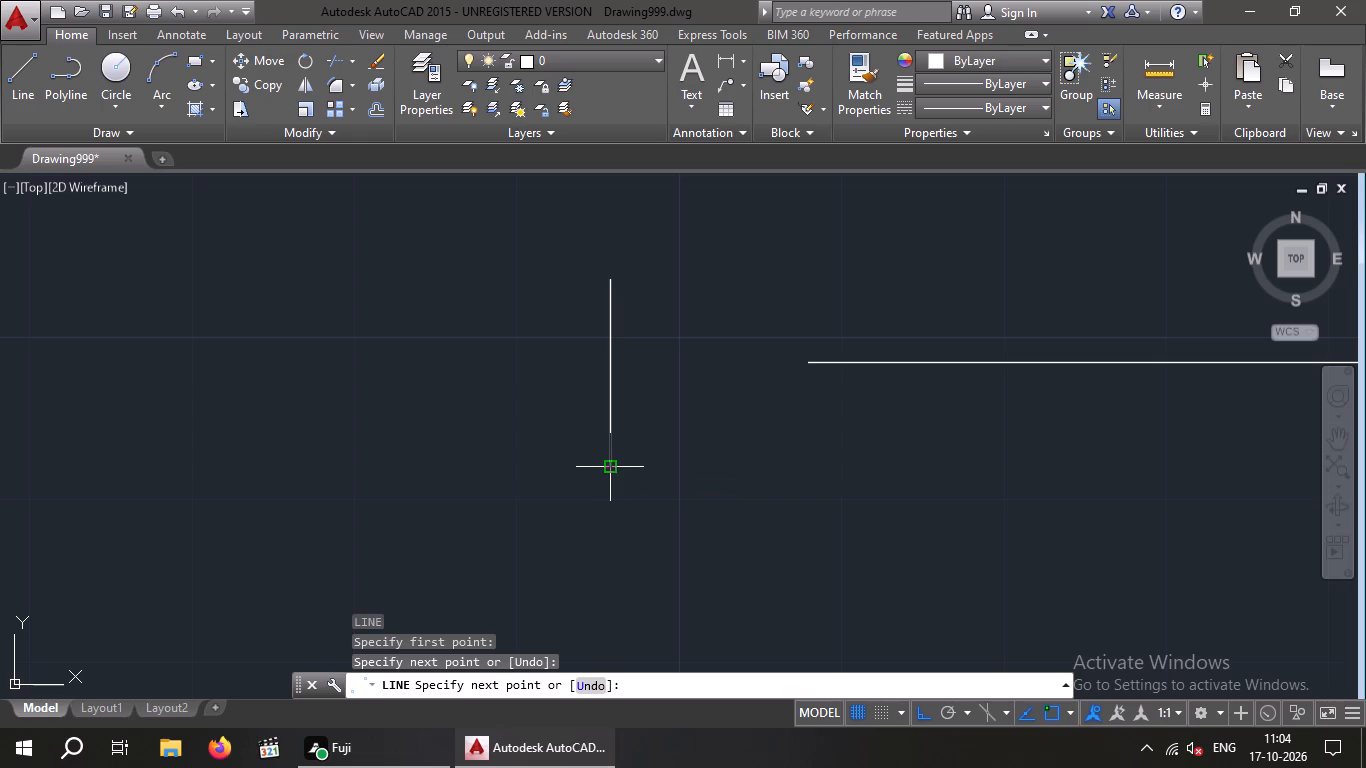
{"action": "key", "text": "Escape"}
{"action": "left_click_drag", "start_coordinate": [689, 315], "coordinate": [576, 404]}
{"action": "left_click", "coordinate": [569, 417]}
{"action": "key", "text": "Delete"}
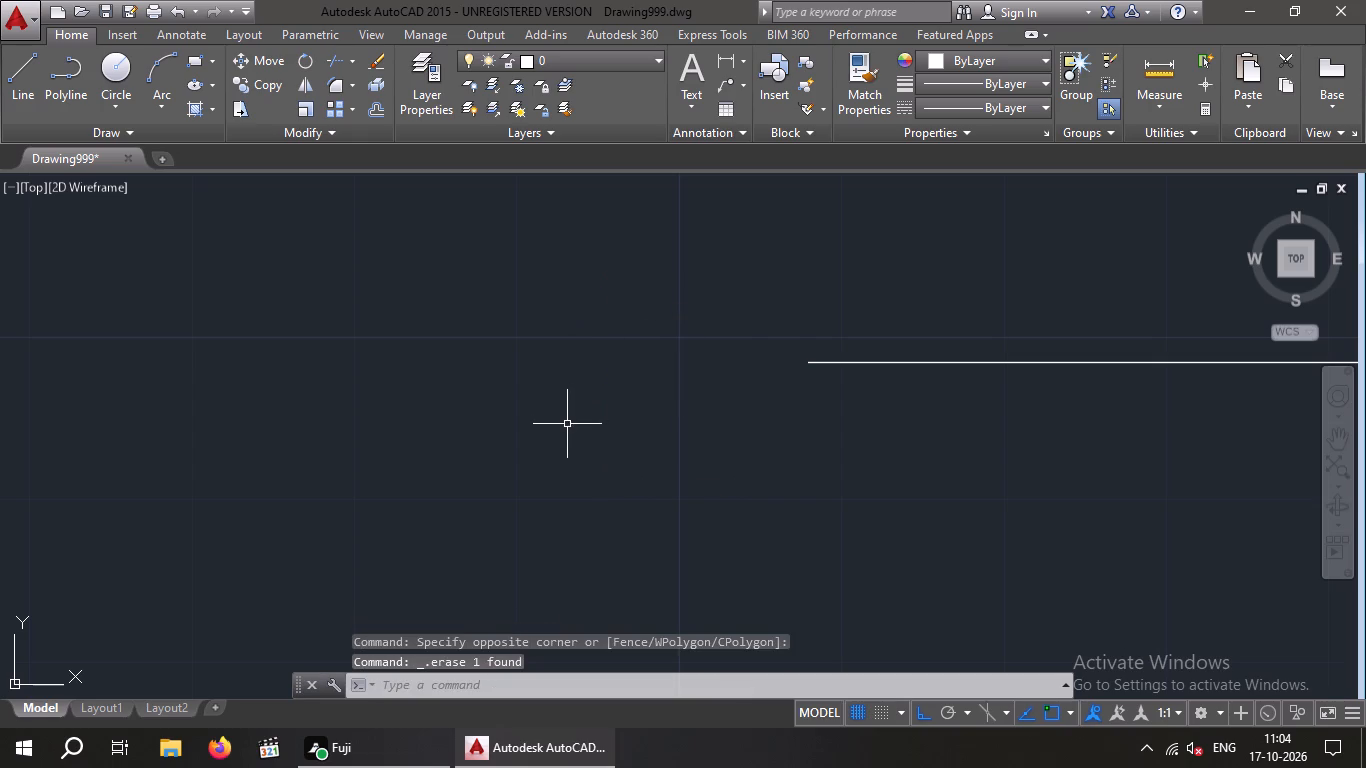
Draw a 9" vertical line in the empty space west of the 3' horizontal line.
{"action": "key", "text": "l"}
{"action": "key", "text": "Return"}
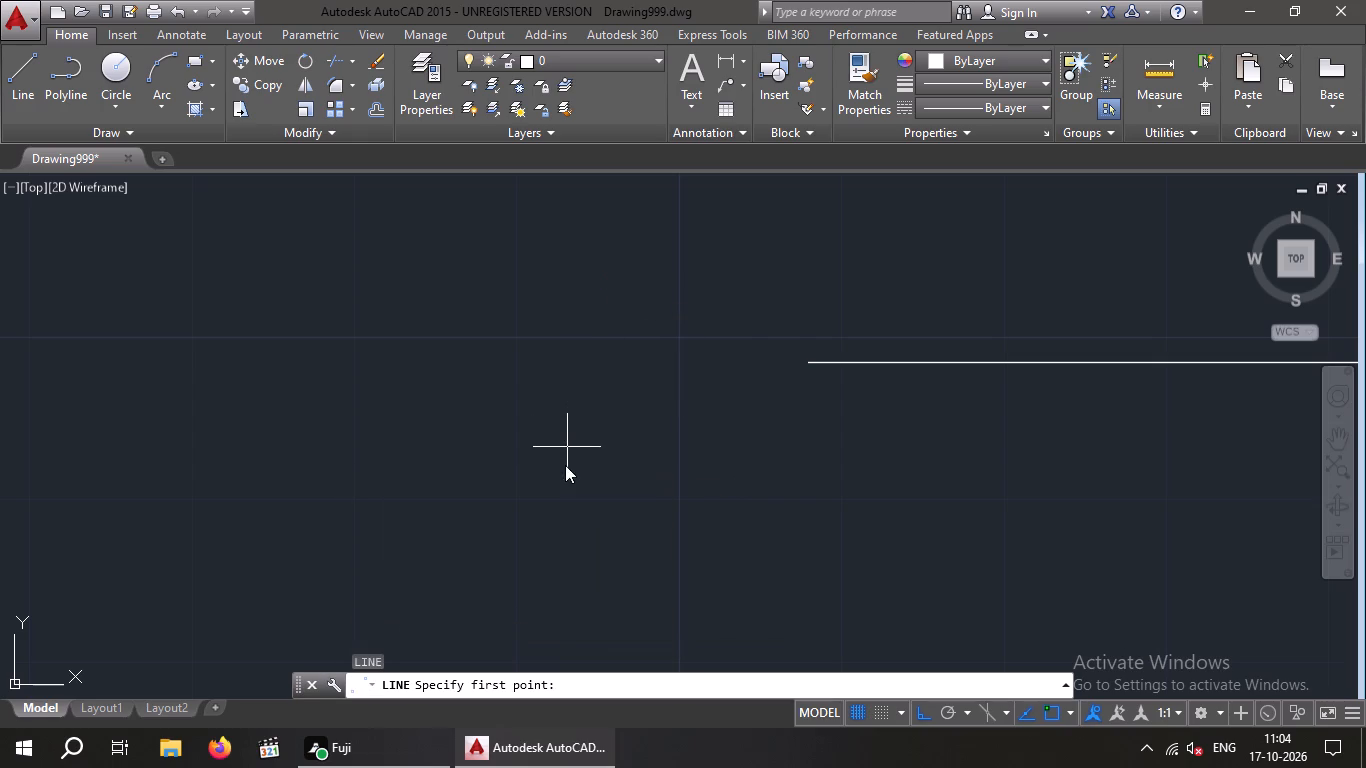
{"action": "left_click_drag", "start_coordinate": [588, 300], "coordinate": [588, 340]}
{"action": "key", "text": "9"}
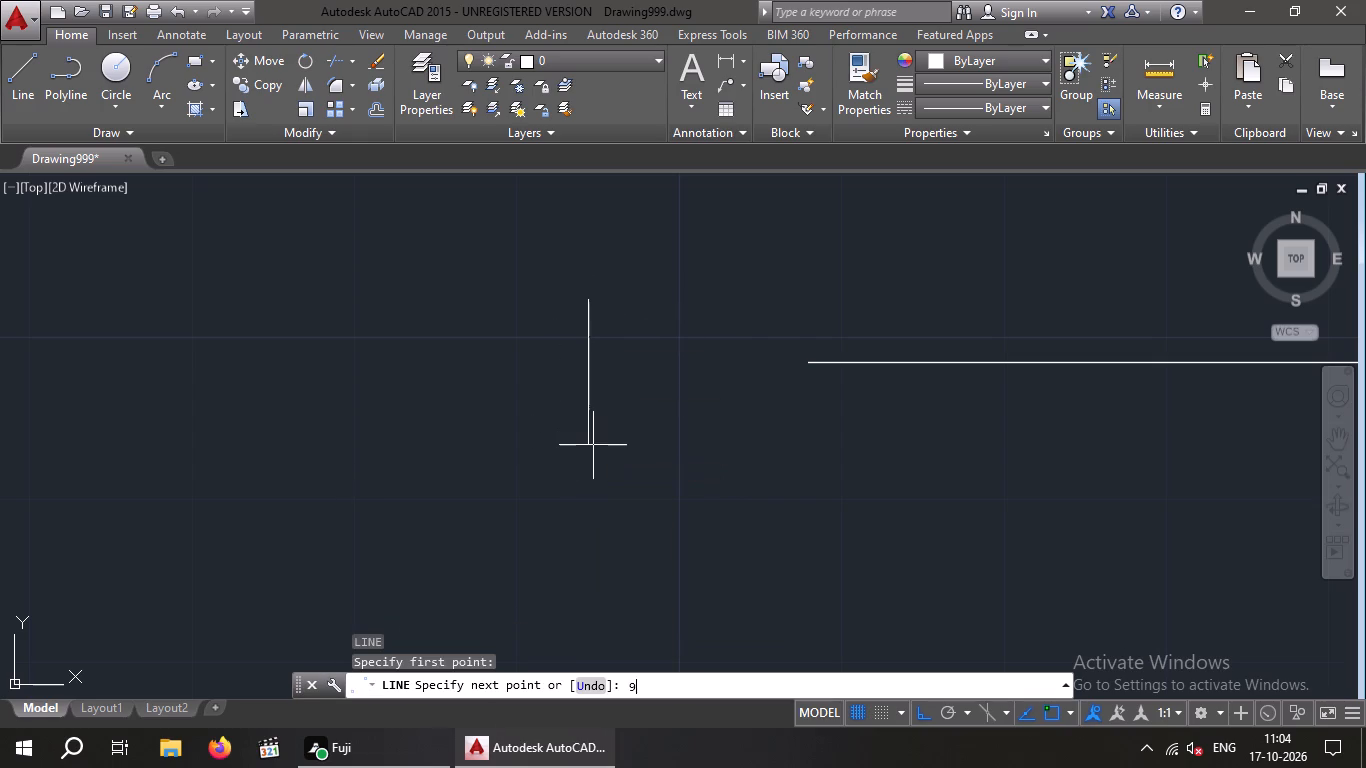
{"action": "key", "text": "shift+quotedbl"}
{"action": "key", "text": "Return"}
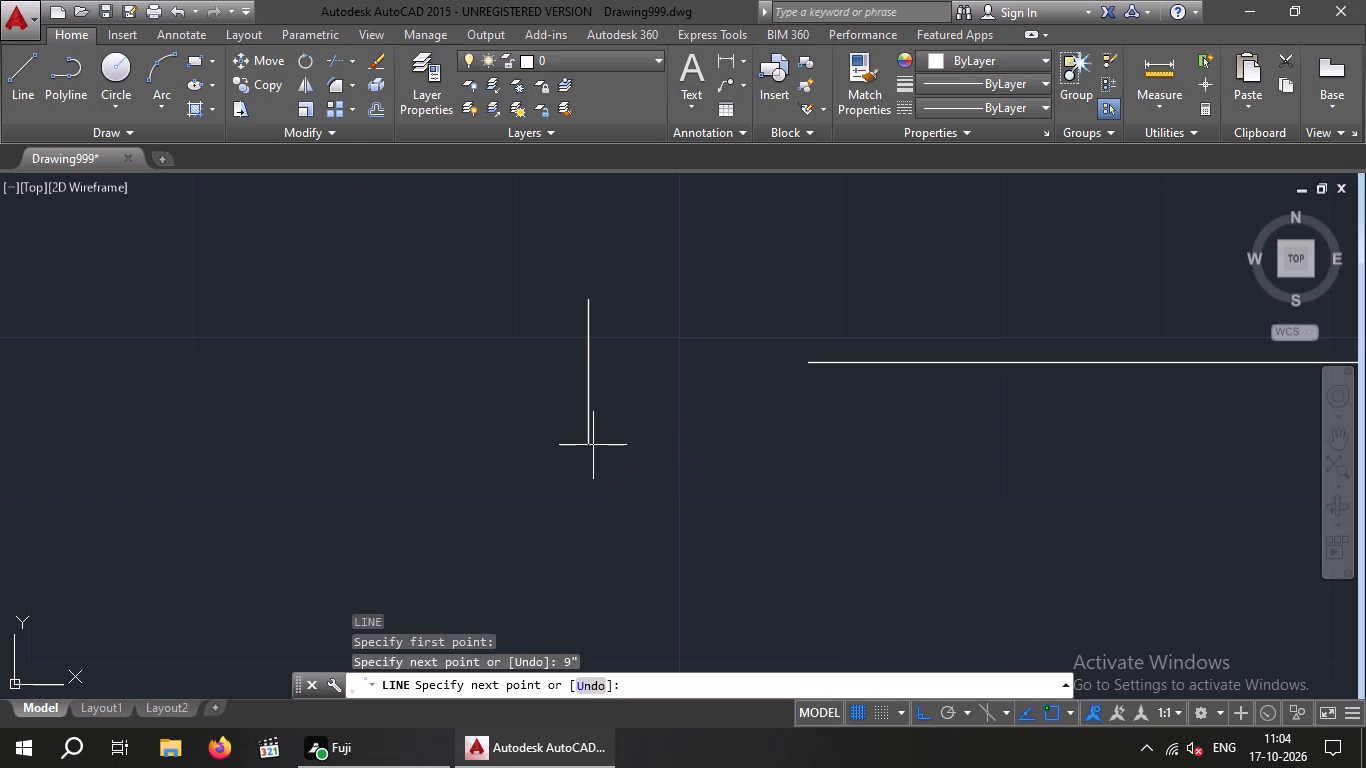
{"action": "key", "text": "Escape"}
Move the 9" vertical line by its midpoint onto the west endpoint of the 3' horizontal line.
{"action": "left_click_drag", "start_coordinate": [684, 291], "coordinate": [581, 415]}
{"action": "left_click", "coordinate": [508, 476]}
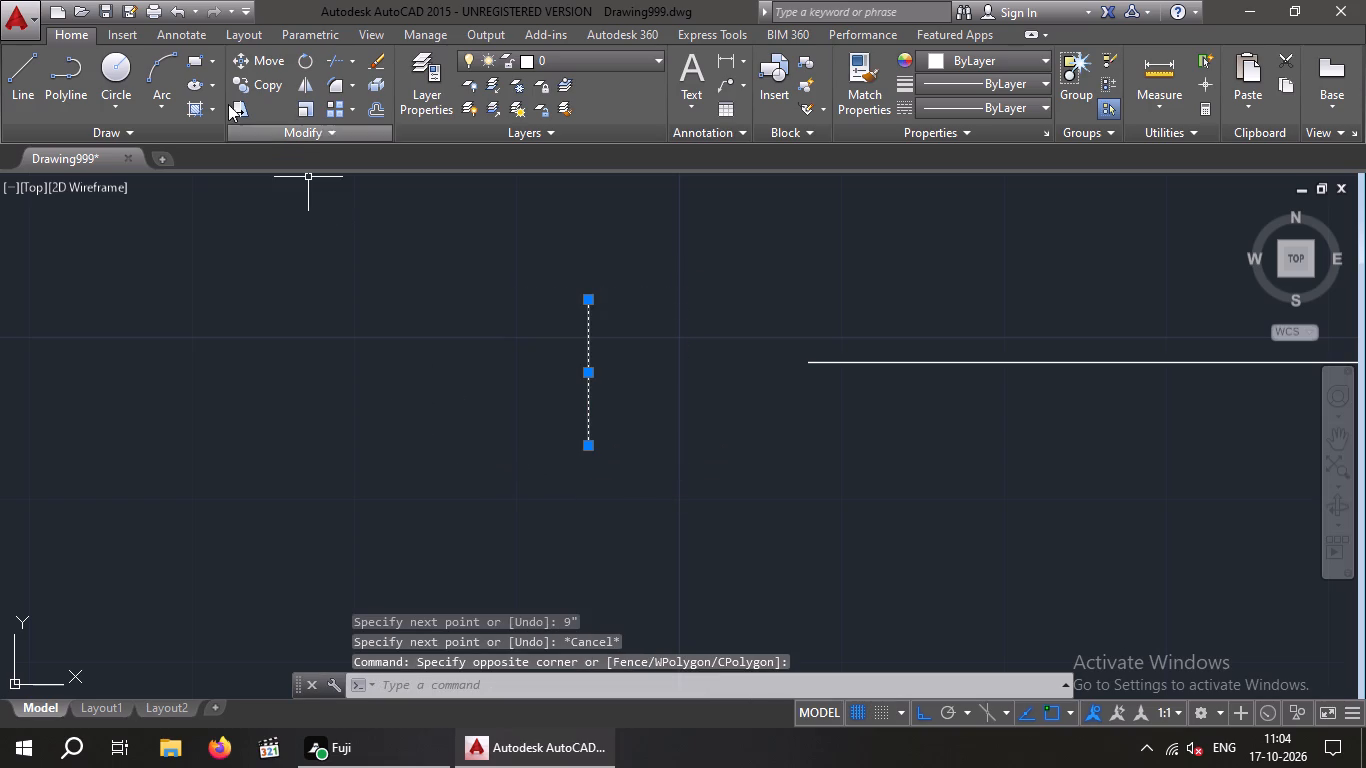
{"action": "left_click", "coordinate": [257, 62]}
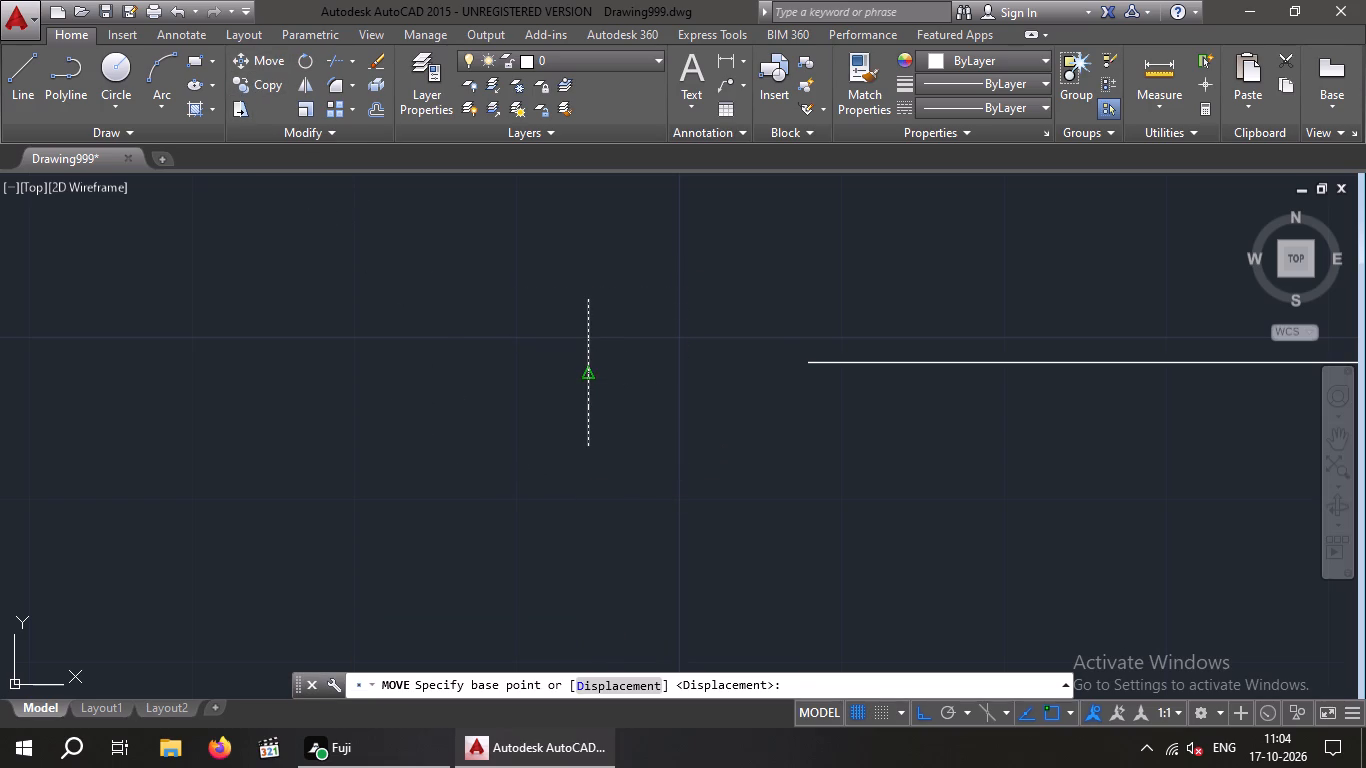
{"action": "left_click", "coordinate": [589, 373]}
{"action": "left_click", "coordinate": [807, 361]}
{"action": "key", "text": "Escape"}
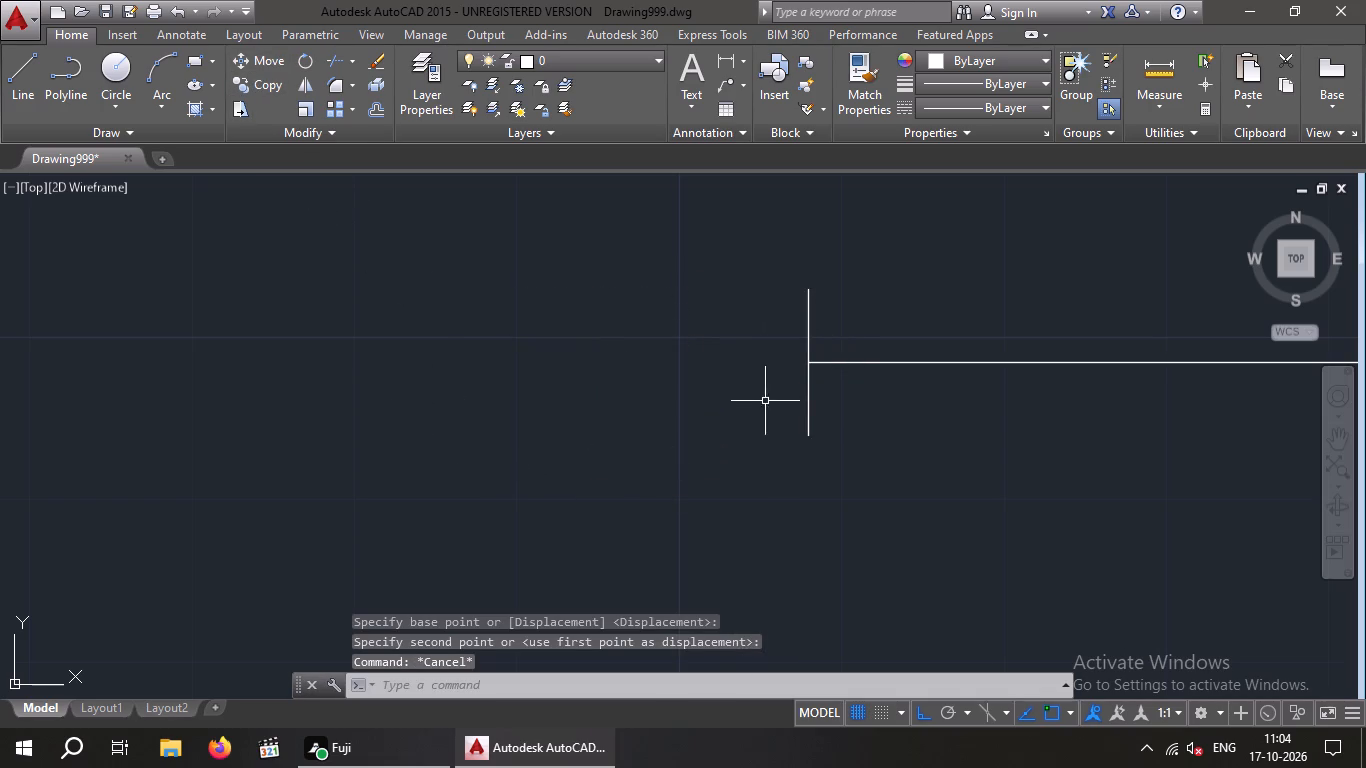
Offset the 9" vertical line 3' east to the other end of the horizontal line.
{"action": "scroll", "coordinate": [762, 402], "scroll_direction": "down", "scroll_amount": 3}
{"action": "middle_click_drag", "start_coordinate": [812, 428], "coordinate": [618, 429]}
{"action": "scroll", "coordinate": [620, 436], "scroll_direction": "up", "scroll_amount": 1}
{"action": "key", "text": "Escape"}
{"action": "key", "text": "Escape"}
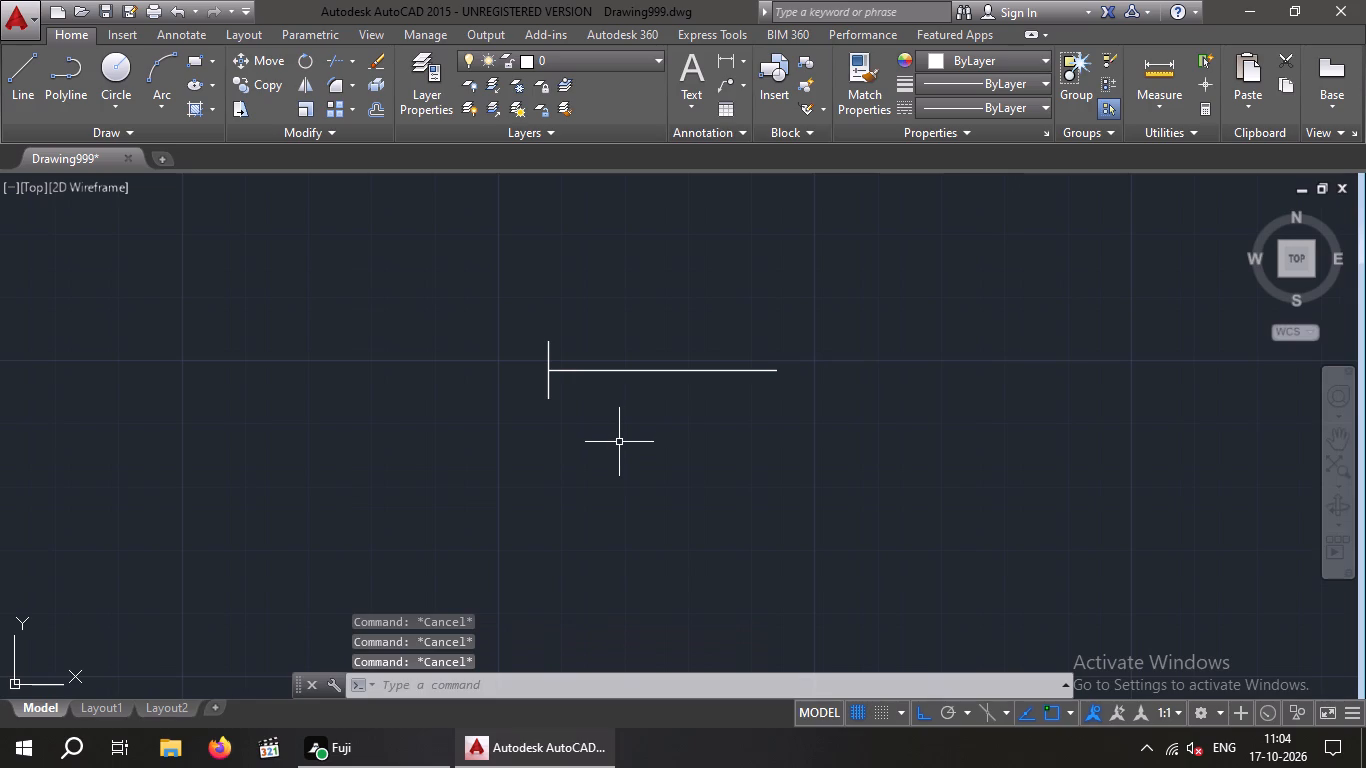
{"action": "key", "text": "o"}
{"action": "key", "text": "Return"}
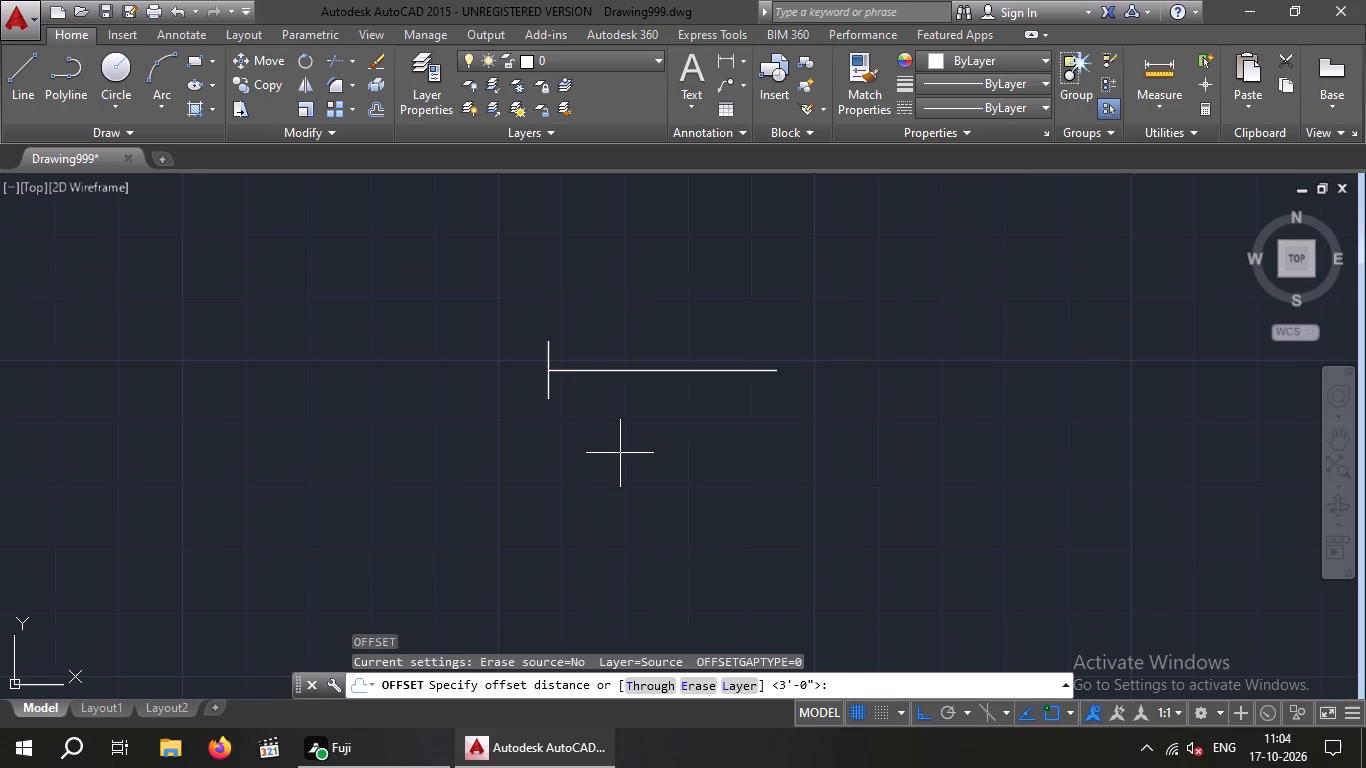
{"action": "type", "text": "3'"}
{"action": "key", "text": "Return"}
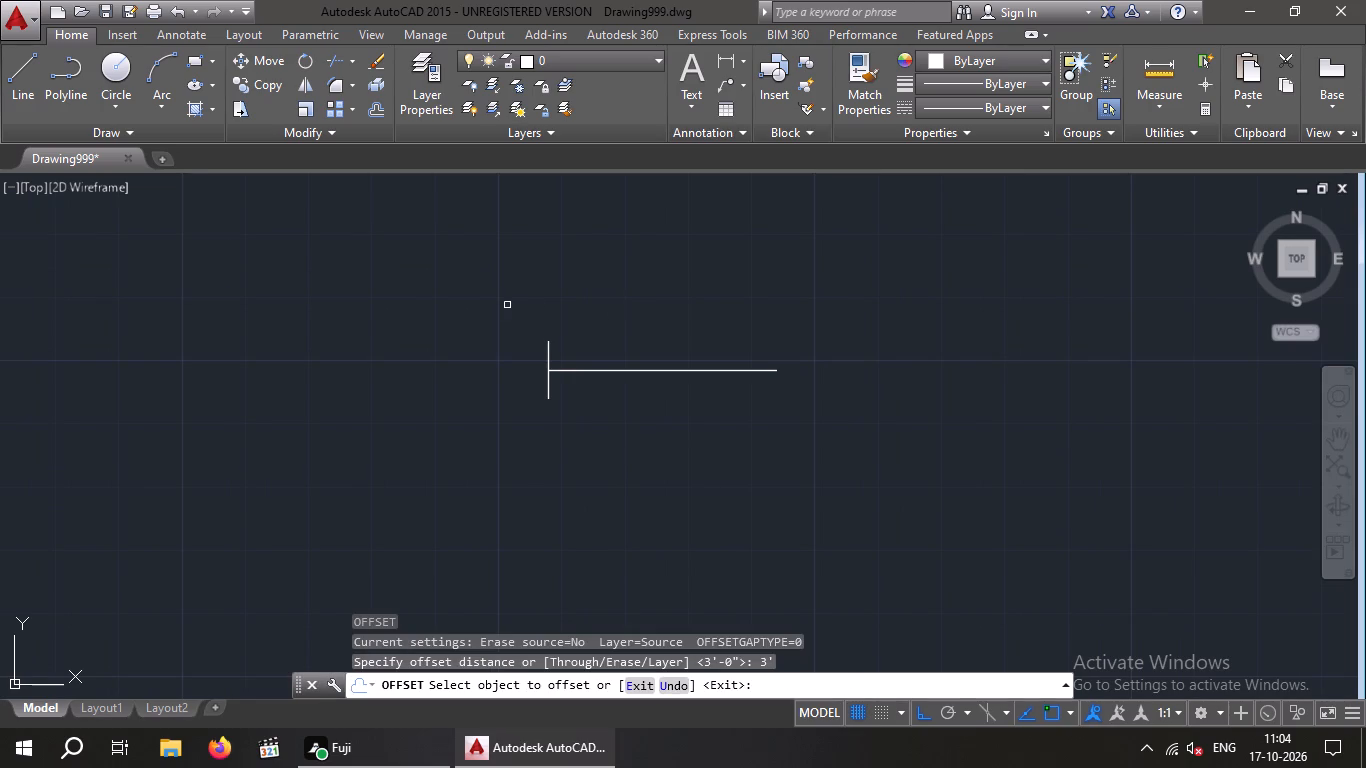
{"action": "scroll", "coordinate": [605, 368], "scroll_direction": "up", "scroll_amount": 1}
{"action": "left_click", "coordinate": [513, 400]}
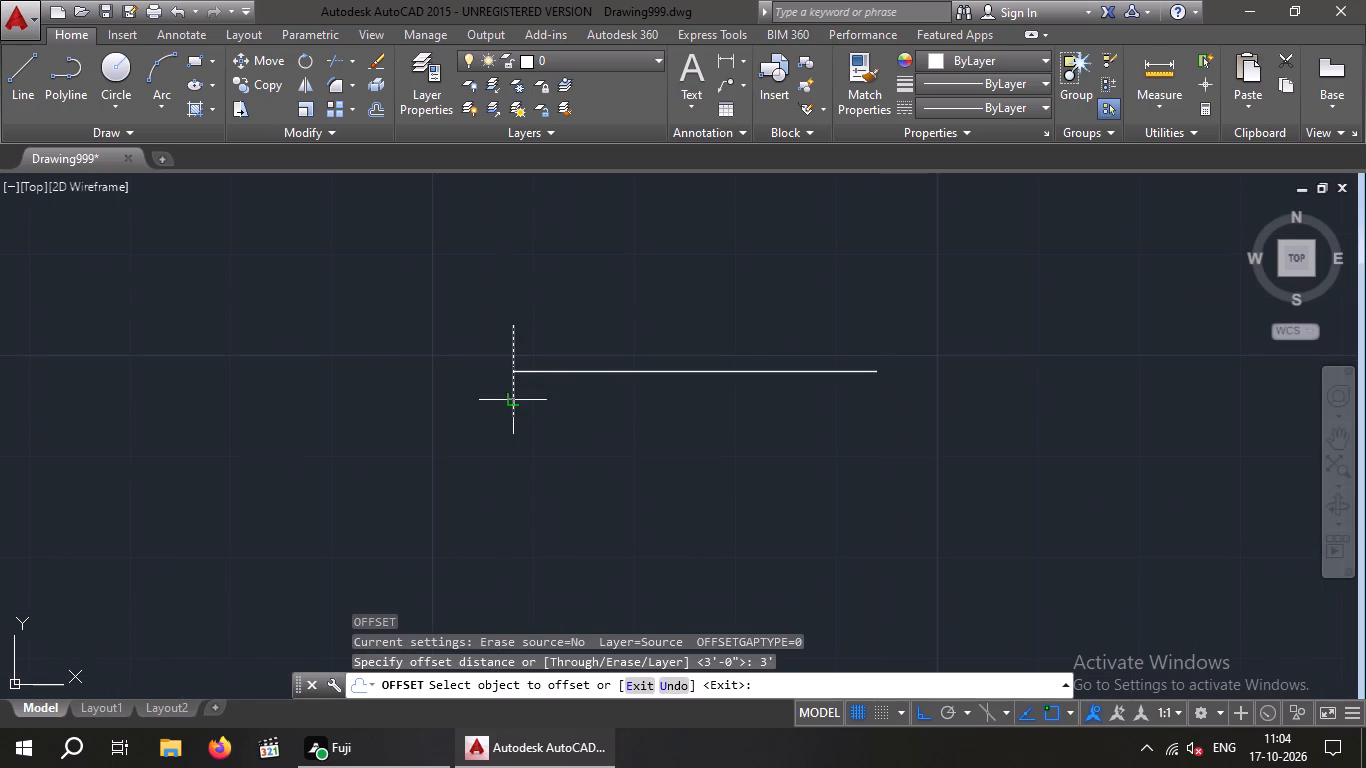
{"action": "left_click", "coordinate": [706, 400]}
{"action": "key", "text": "Escape"}
{"action": "key", "text": "Escape"}
Offset the vertical line at the horizontal line's west end 9" outward to the west.
{"action": "key", "text": "o"}
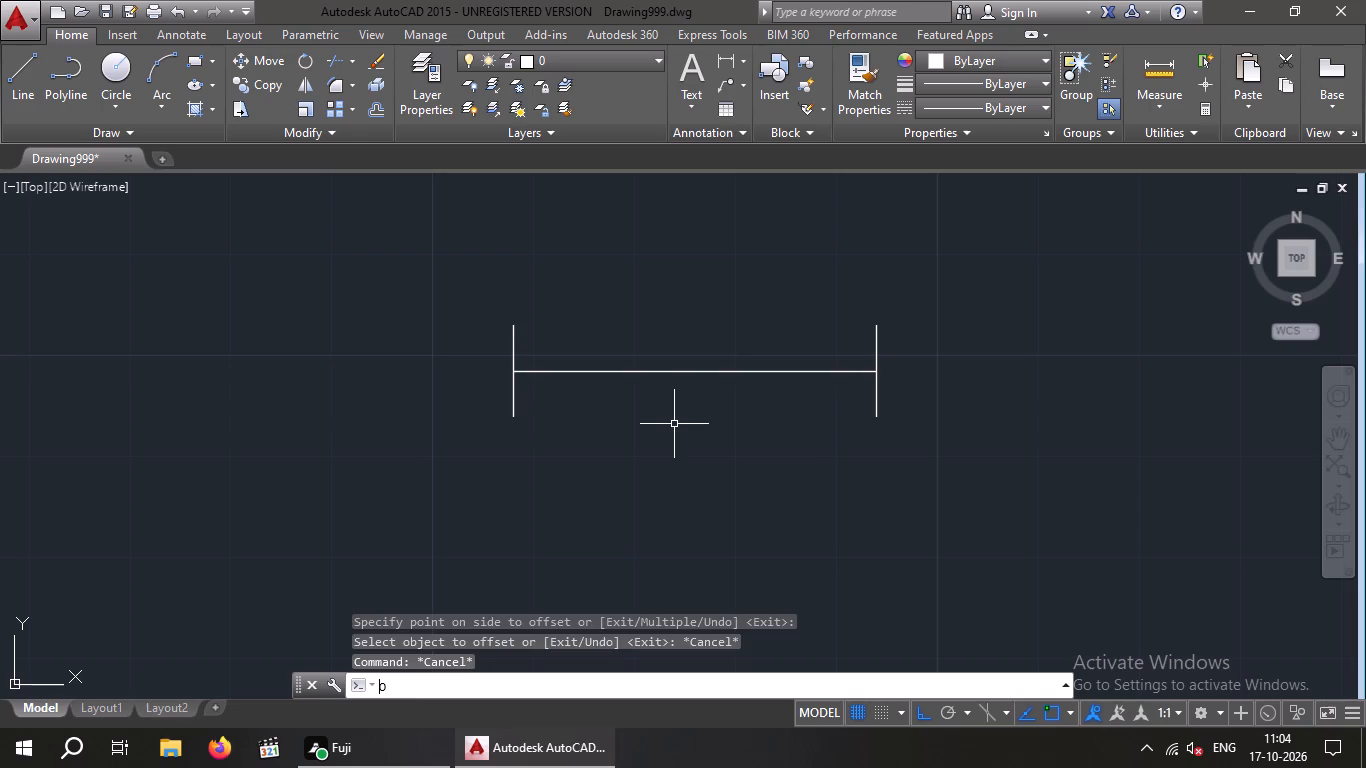
{"action": "key", "text": "Return"}
{"action": "key", "text": "9"}
{"action": "key", "text": "shift+quotedbl"}
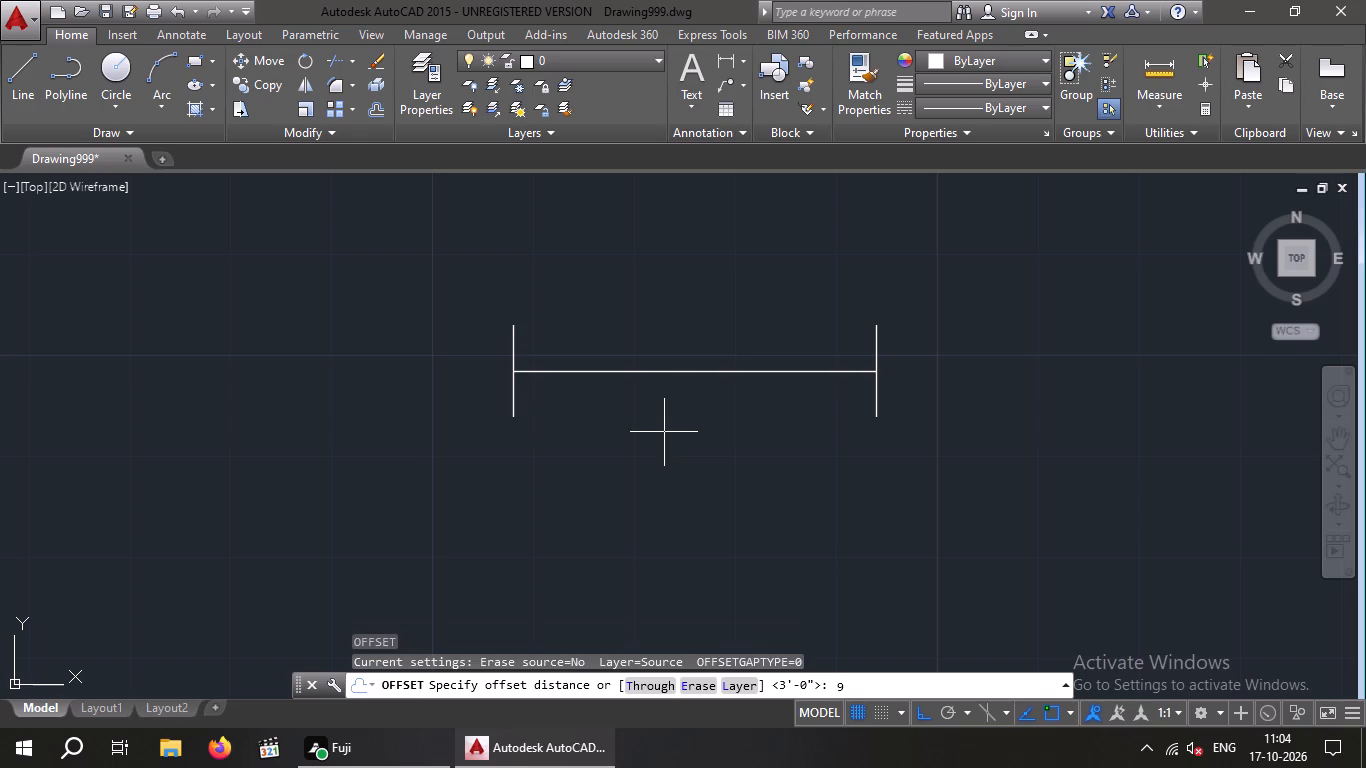
{"action": "key", "text": "Return"}
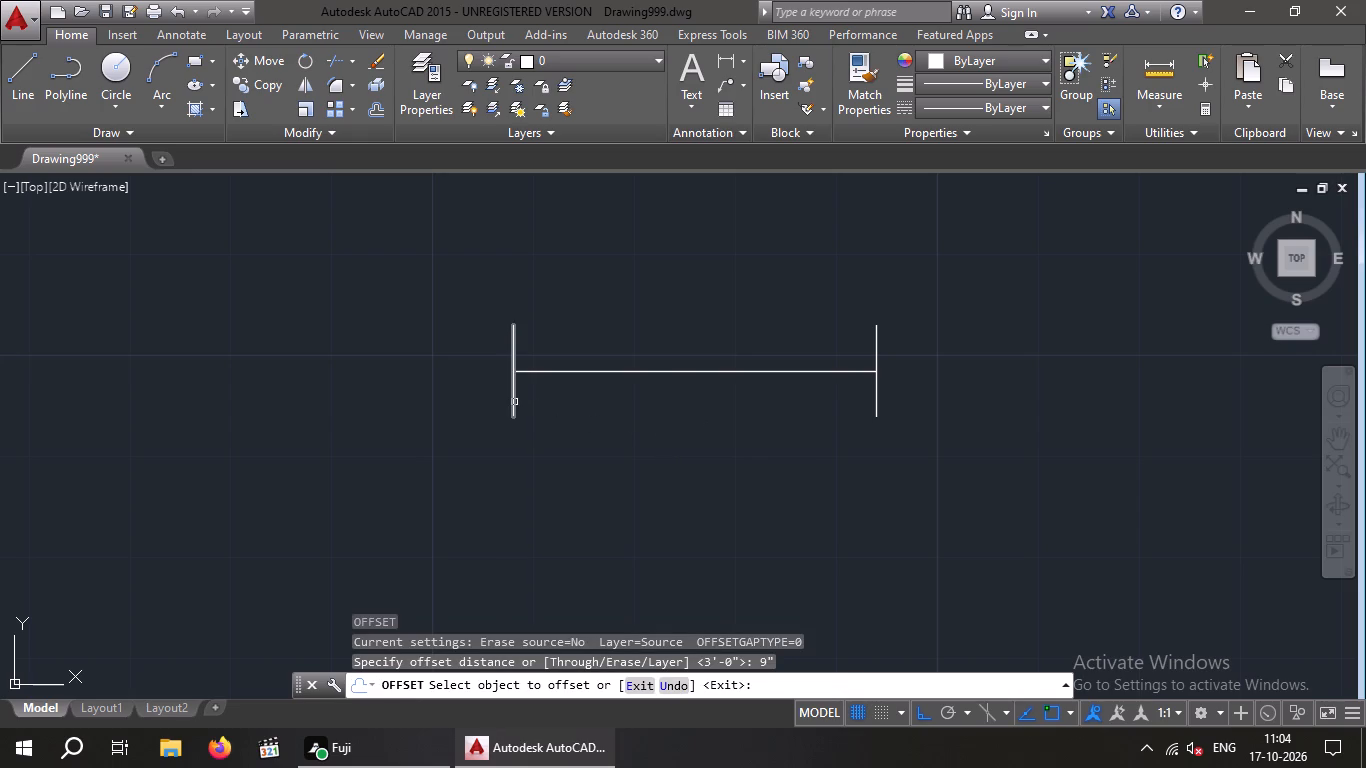
{"action": "left_click", "coordinate": [513, 402]}
{"action": "left_click", "coordinate": [481, 408]}
{"action": "key", "text": "Escape"}
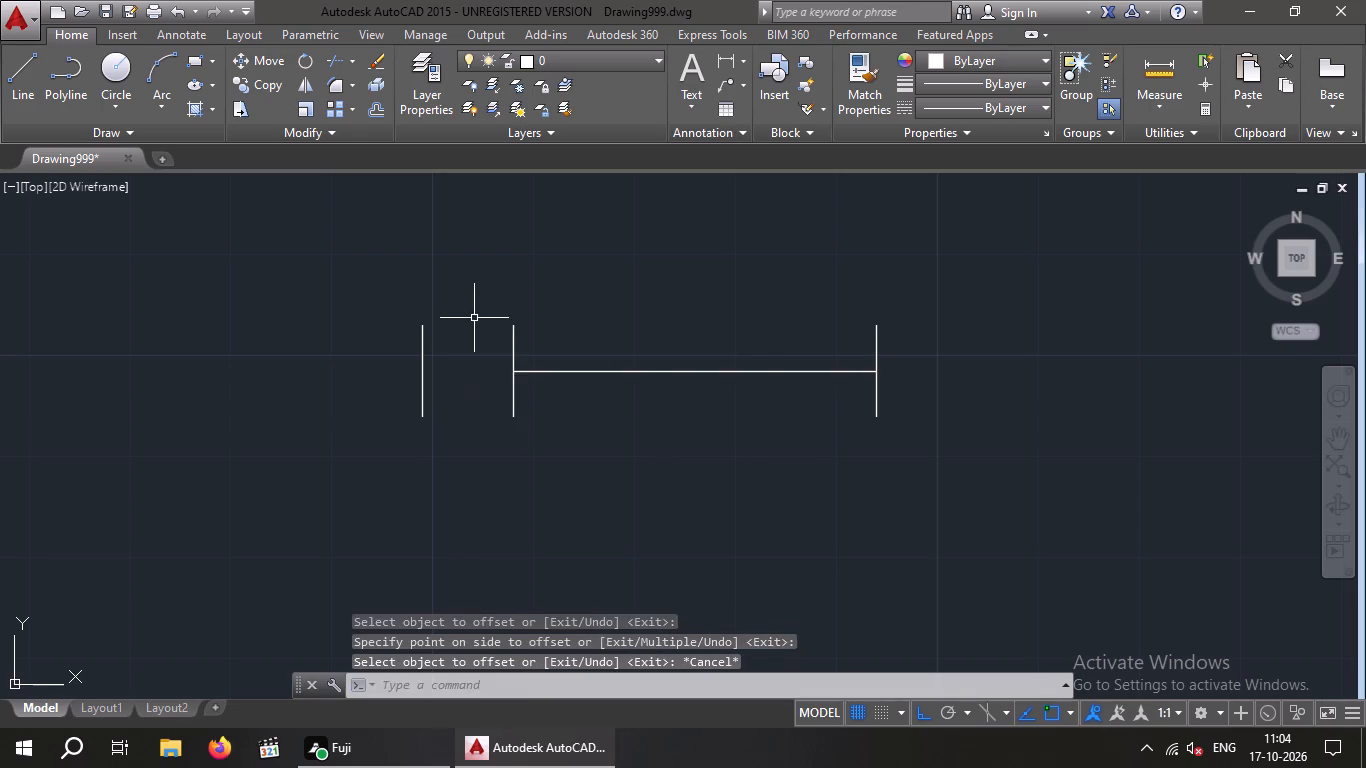
Erase the vertical line offset 9" outward from the west end of the window symbol.
{"action": "left_click_drag", "start_coordinate": [474, 315], "coordinate": [395, 407]}
{"action": "left_click", "coordinate": [394, 408]}
{"action": "key", "text": "Delete"}
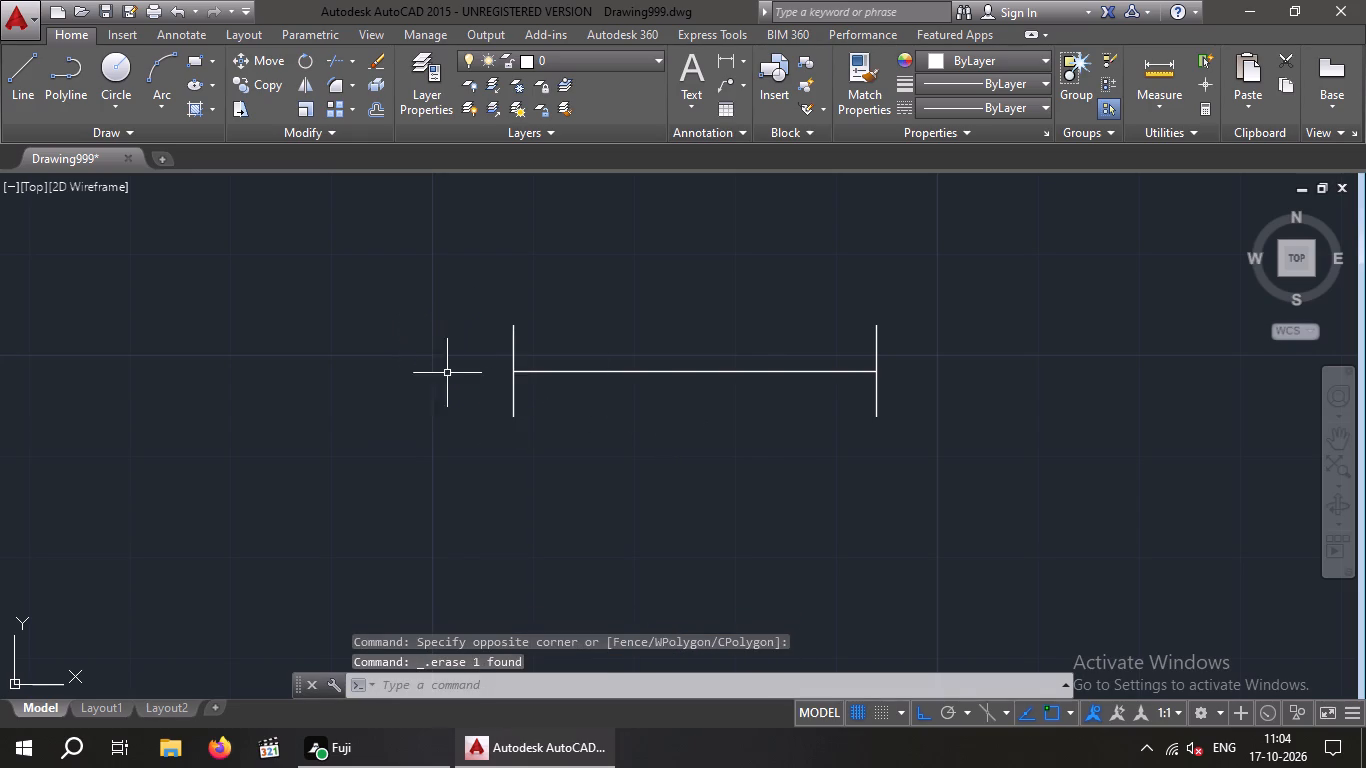
{"action": "key", "text": "Escape"}
{"action": "key", "text": "Escape"}
Offset the vertical lines at both ends of the horizontal line 3" outward, one to the west and one to the east.
{"action": "key", "text": "o"}
{"action": "key", "text": "Return"}
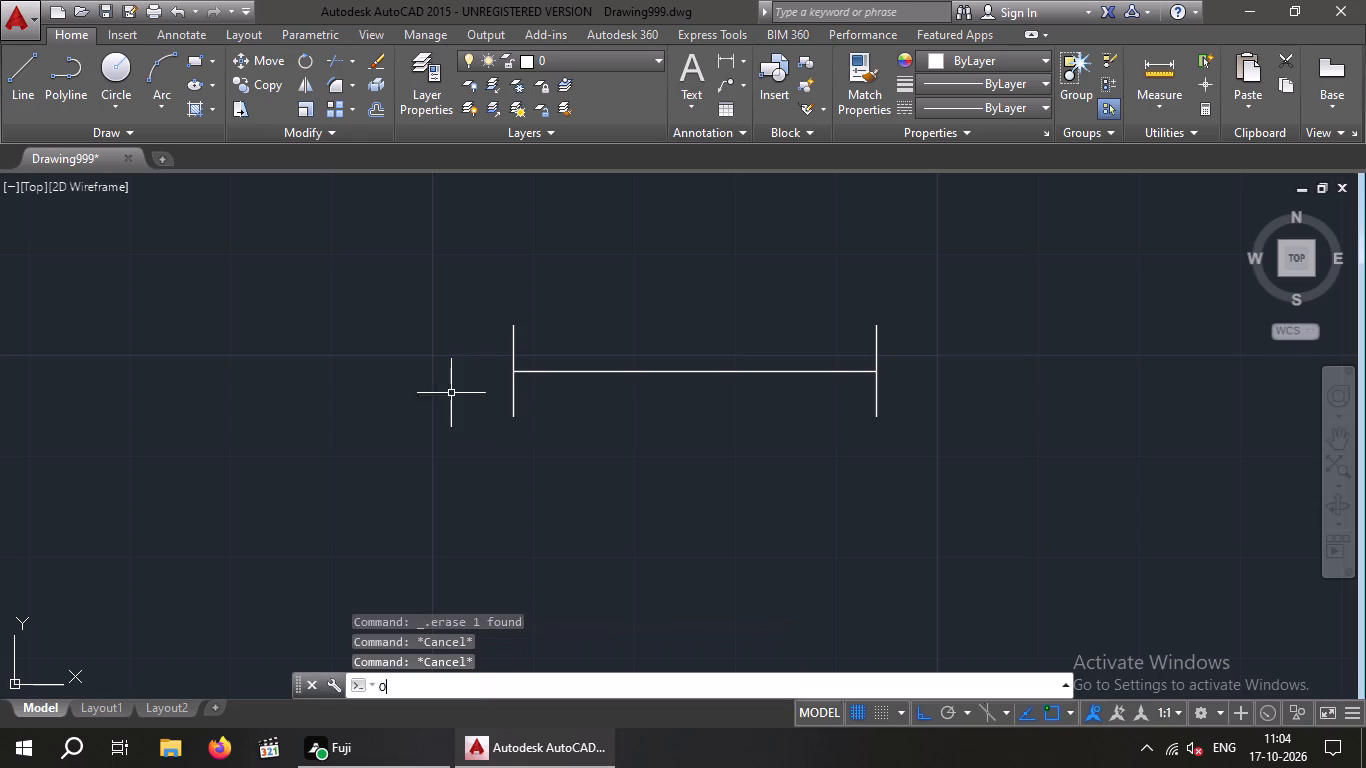
{"action": "key", "text": "3"}
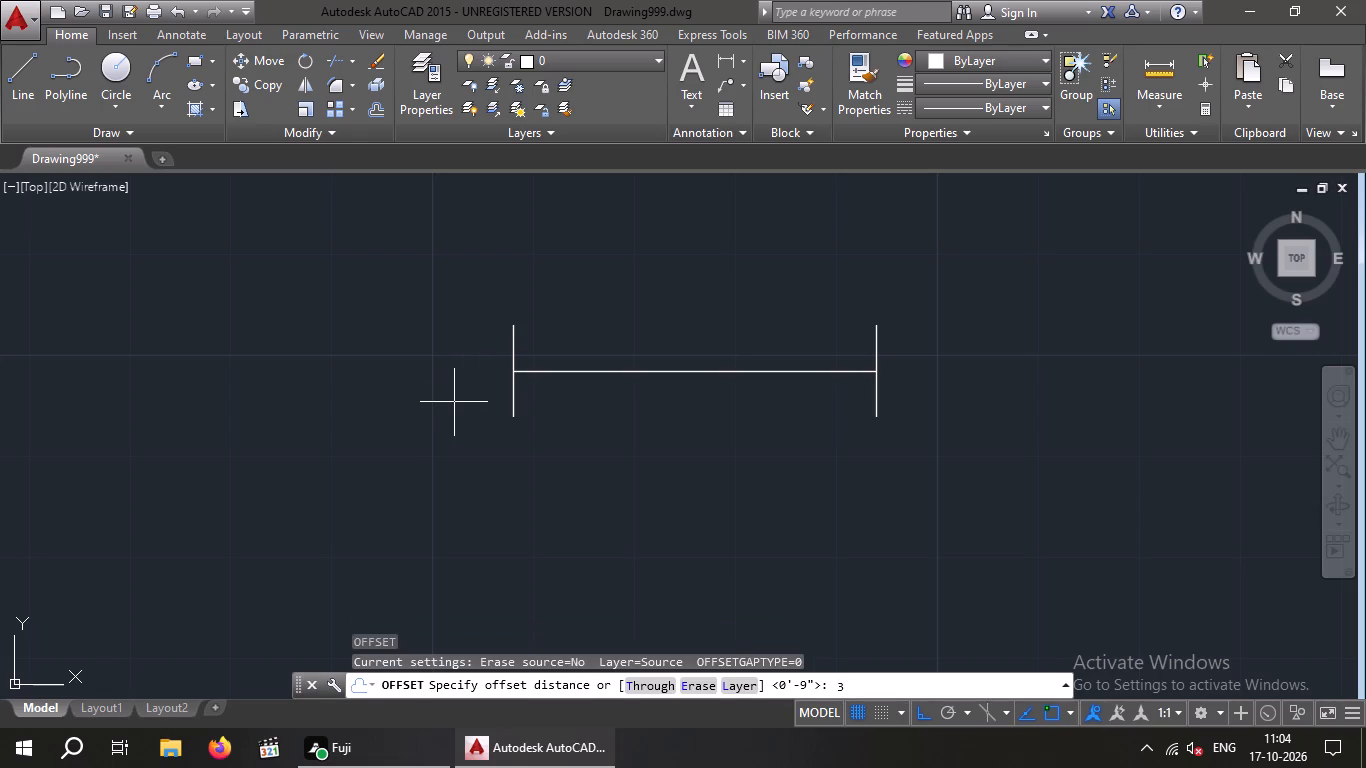
{"action": "key", "text": "shift+quotedbl"}
{"action": "key", "text": "Return"}
{"action": "left_click_drag", "start_coordinate": [514, 394], "coordinate": [490, 402]}
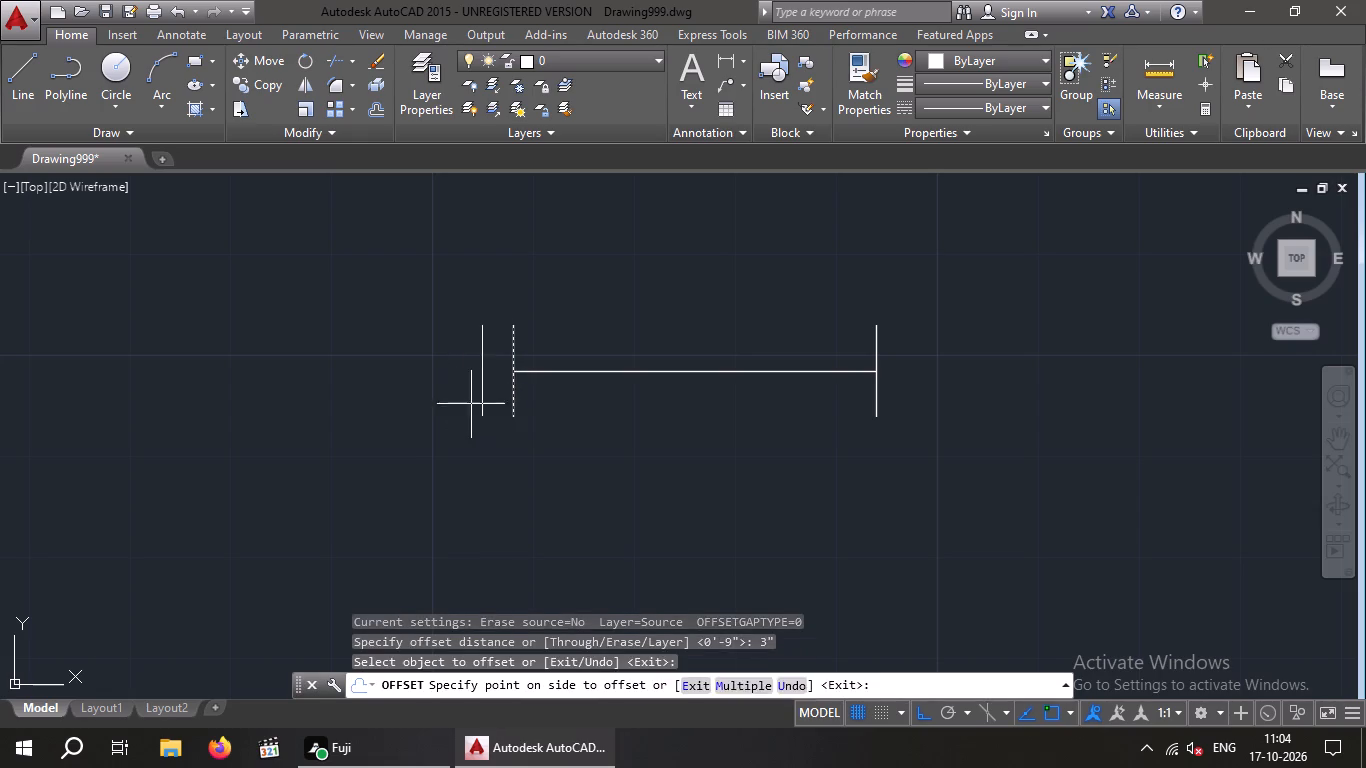
{"action": "left_click", "coordinate": [471, 404]}
{"action": "left_click_drag", "start_coordinate": [875, 404], "coordinate": [885, 402]}
{"action": "left_click", "coordinate": [943, 401]}
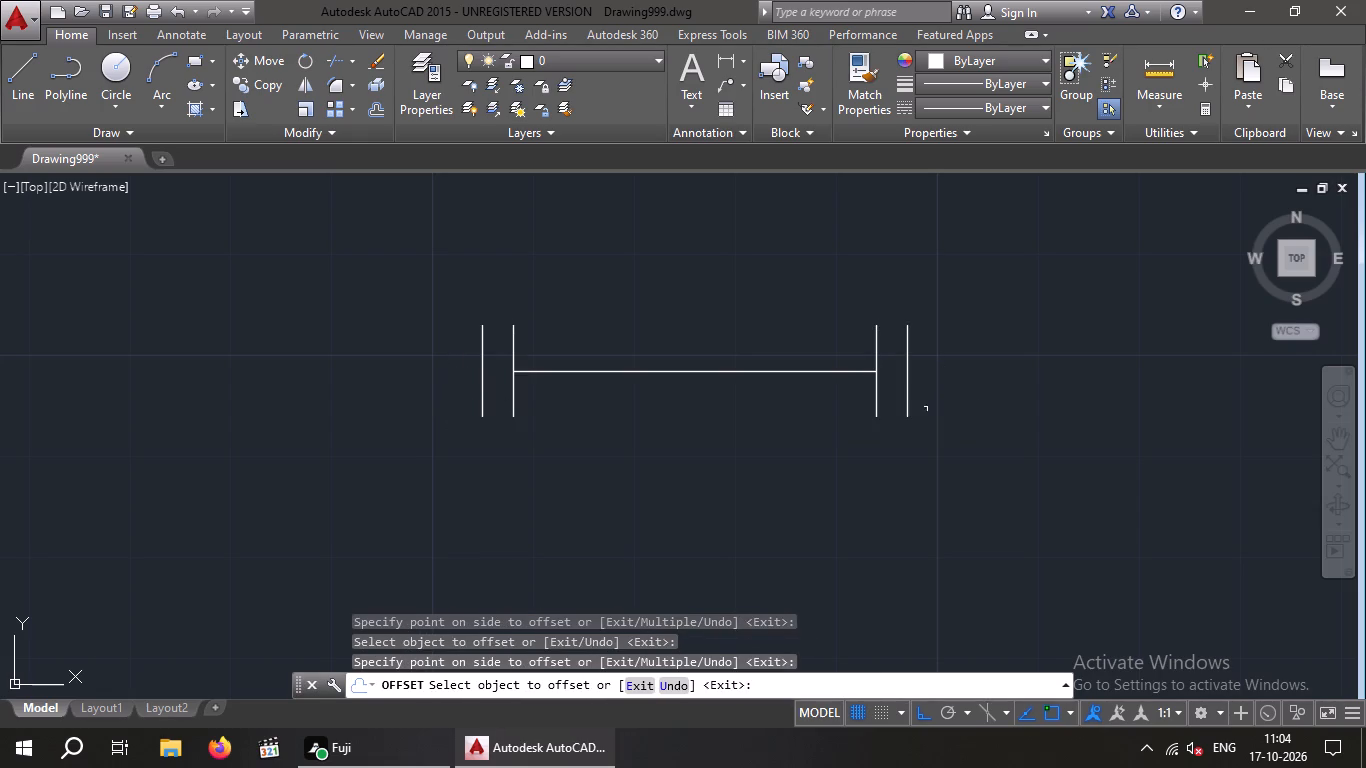
{"action": "key", "text": "Escape"}
{"action": "key", "text": "Escape"}
Offset the symbol's horizontal line 1/2" to both its north and south sides.
{"action": "key", "text": "o"}
{"action": "key", "text": "Return"}
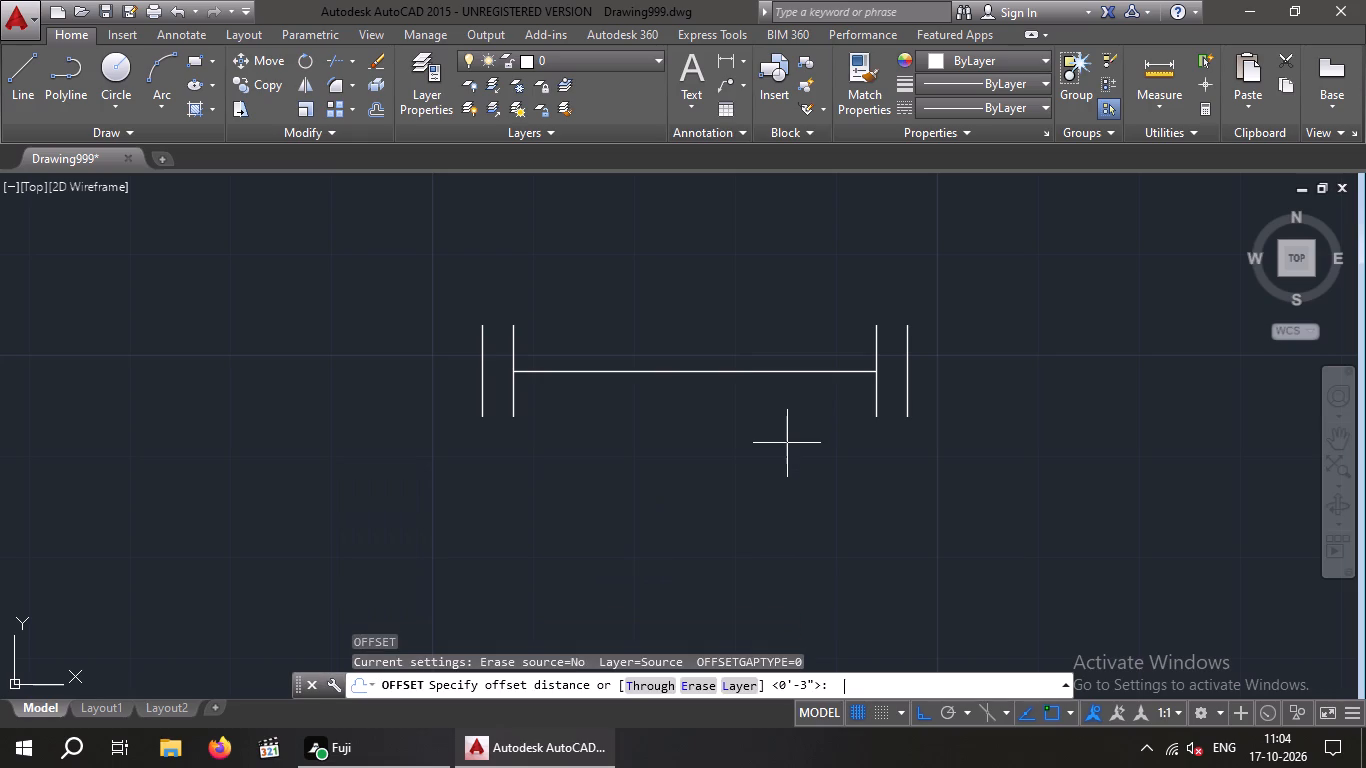
{"action": "key", "text": "1"}
{"action": "type", "text": "/2"}
{"action": "key", "text": "shift+quotedbl"}
{"action": "key", "text": "Return"}
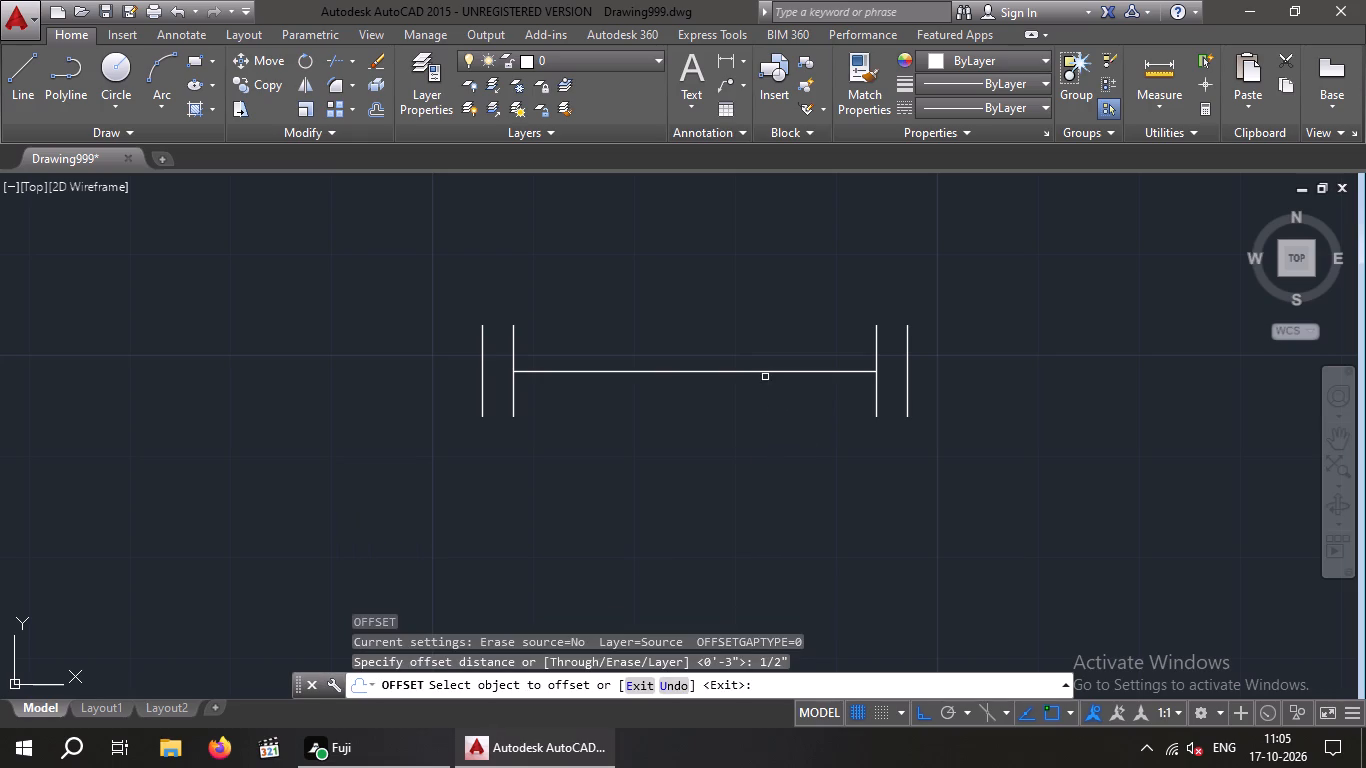
{"action": "left_click", "coordinate": [765, 374]}
{"action": "left_click", "coordinate": [759, 349]}
{"action": "left_click", "coordinate": [743, 374]}
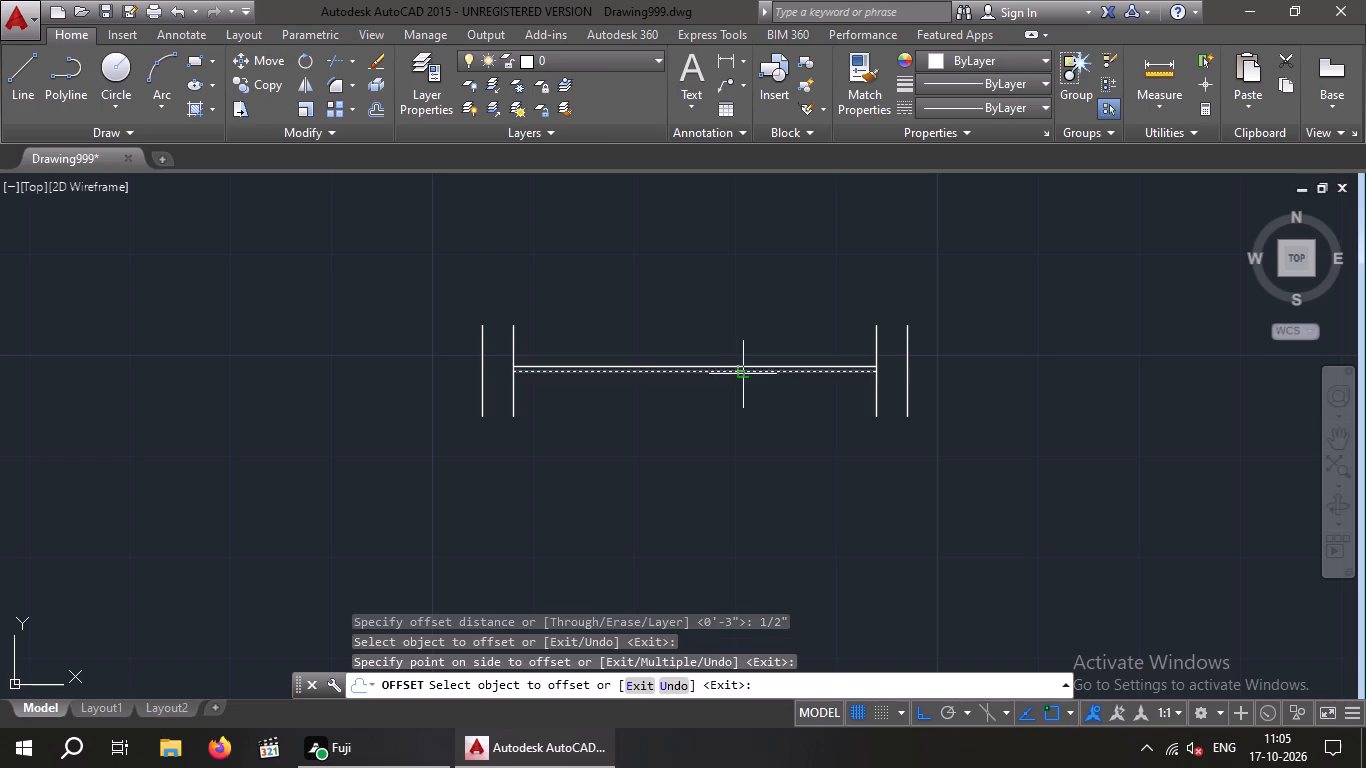
{"action": "left_click", "coordinate": [743, 385]}
{"action": "key", "text": "Escape"}
{"action": "key", "text": "Escape"}
Copy the whole window symbol by its centre midpoint onto the midpoint line in the small west room's south wall, with Ortho off.
{"action": "scroll", "coordinate": [765, 419], "scroll_direction": "down", "scroll_amount": 3}
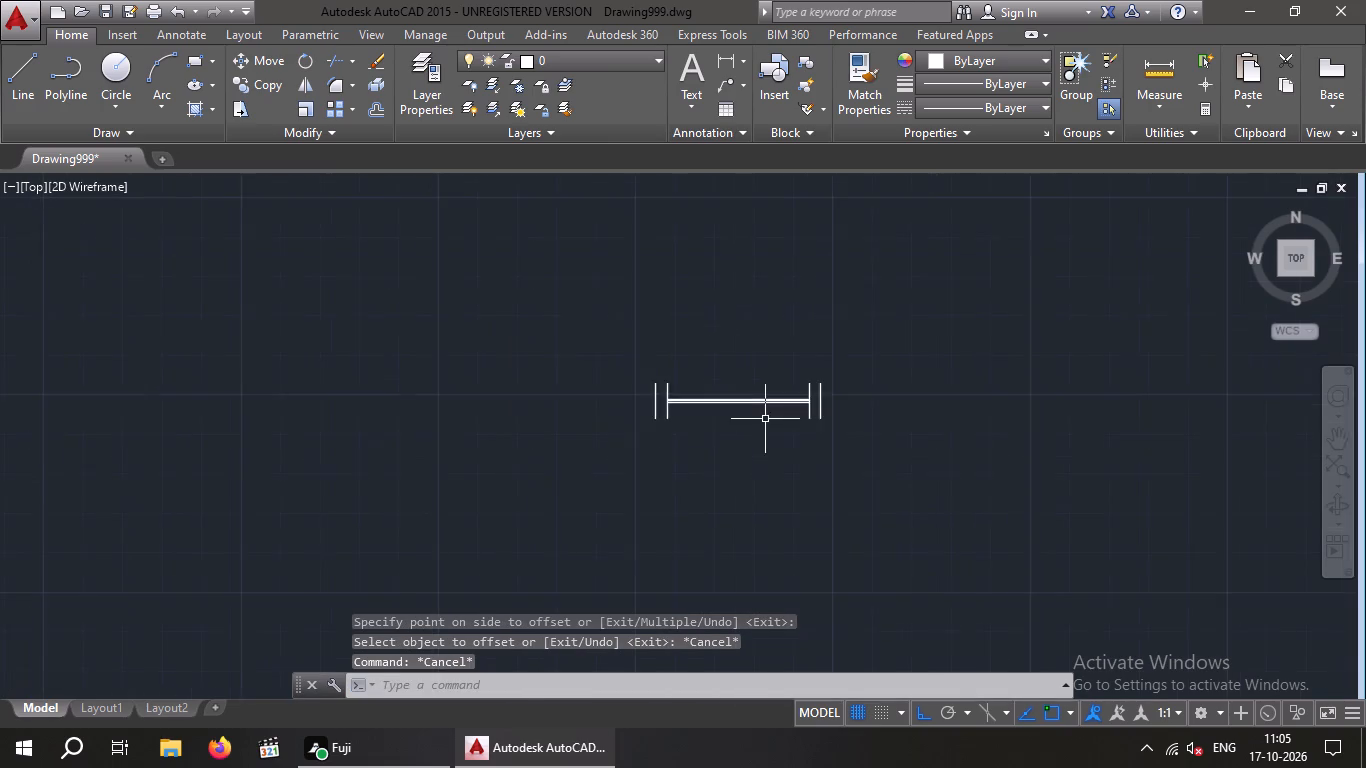
{"action": "left_click_drag", "start_coordinate": [830, 365], "coordinate": [804, 391]}
{"action": "left_click", "coordinate": [623, 452]}
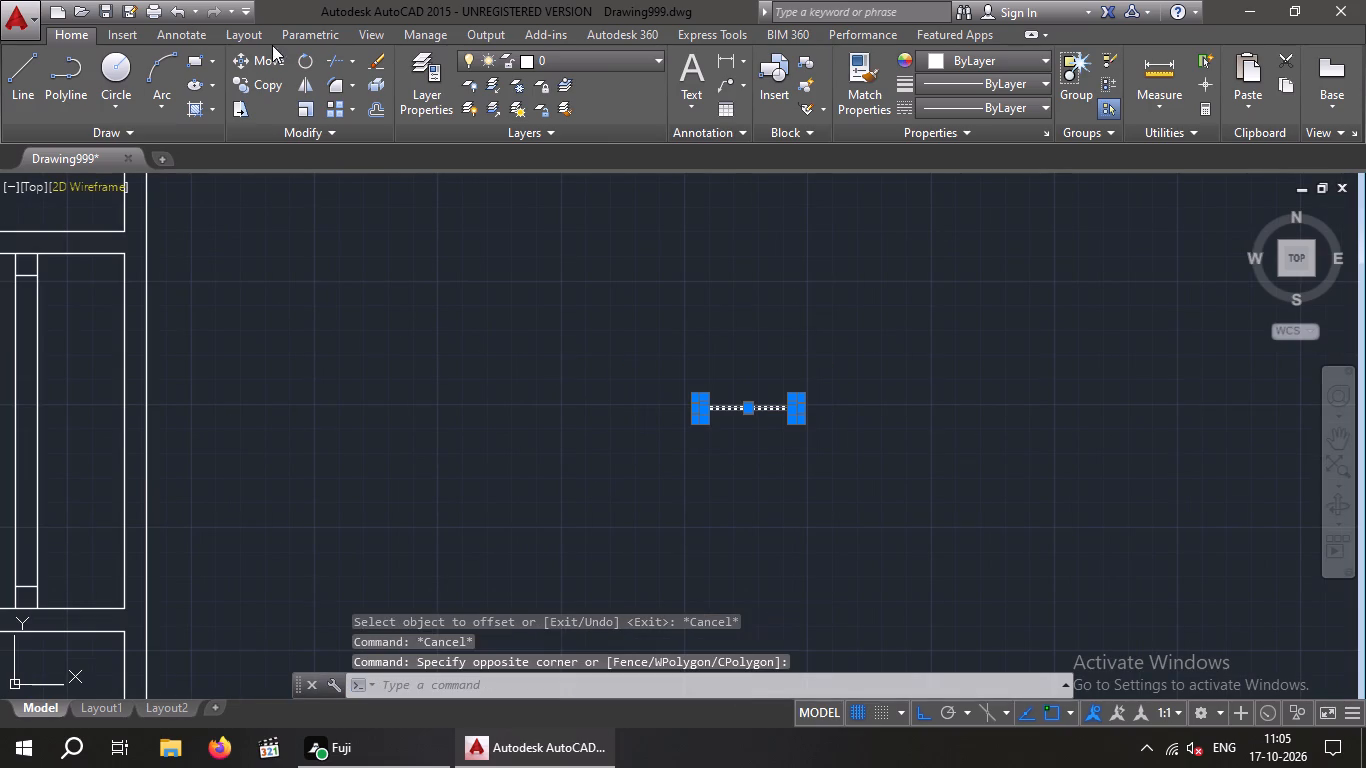
{"action": "left_click", "coordinate": [261, 77]}
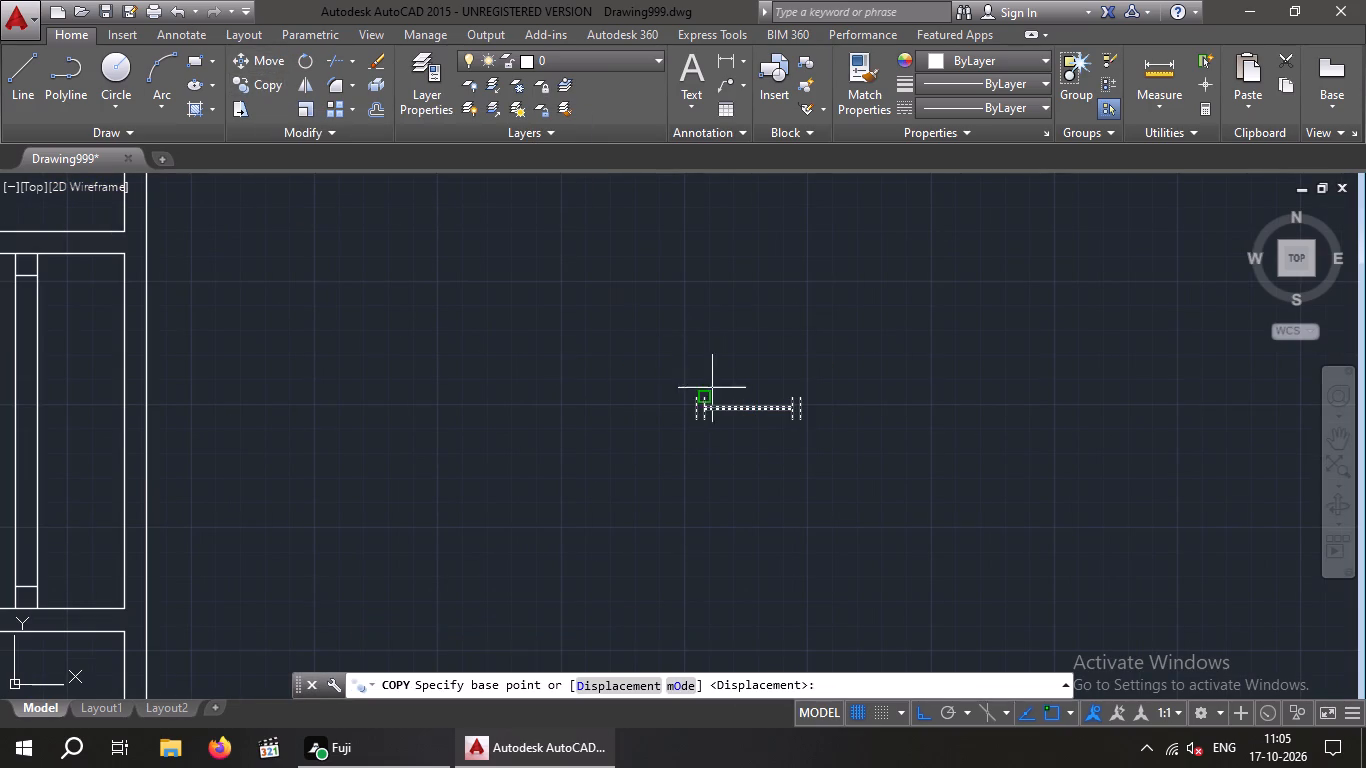
{"action": "scroll", "coordinate": [734, 401], "scroll_direction": "up", "scroll_amount": 6}
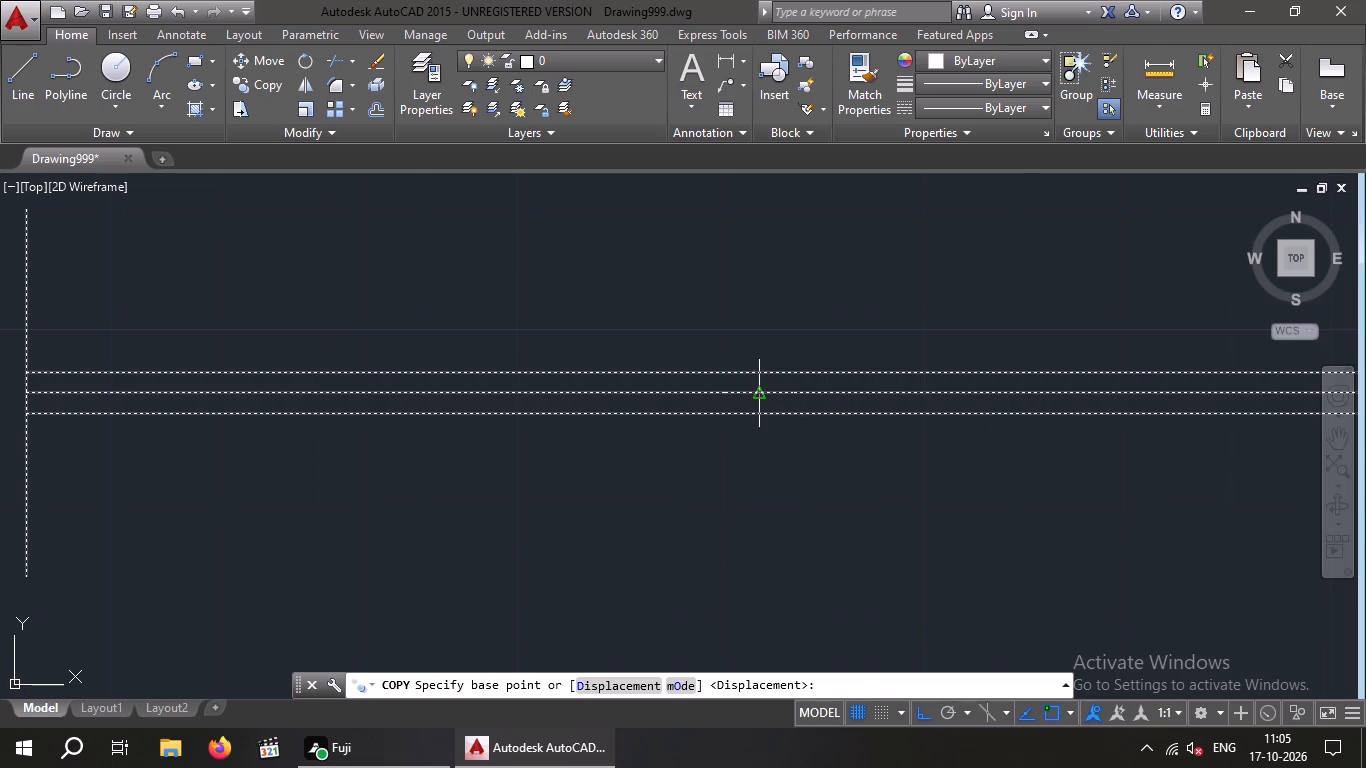
{"action": "left_click", "coordinate": [758, 391]}
{"action": "scroll", "coordinate": [750, 388], "scroll_direction": "down", "scroll_amount": 6}
{"action": "scroll", "coordinate": [664, 439], "scroll_direction": "down", "scroll_amount": 4}
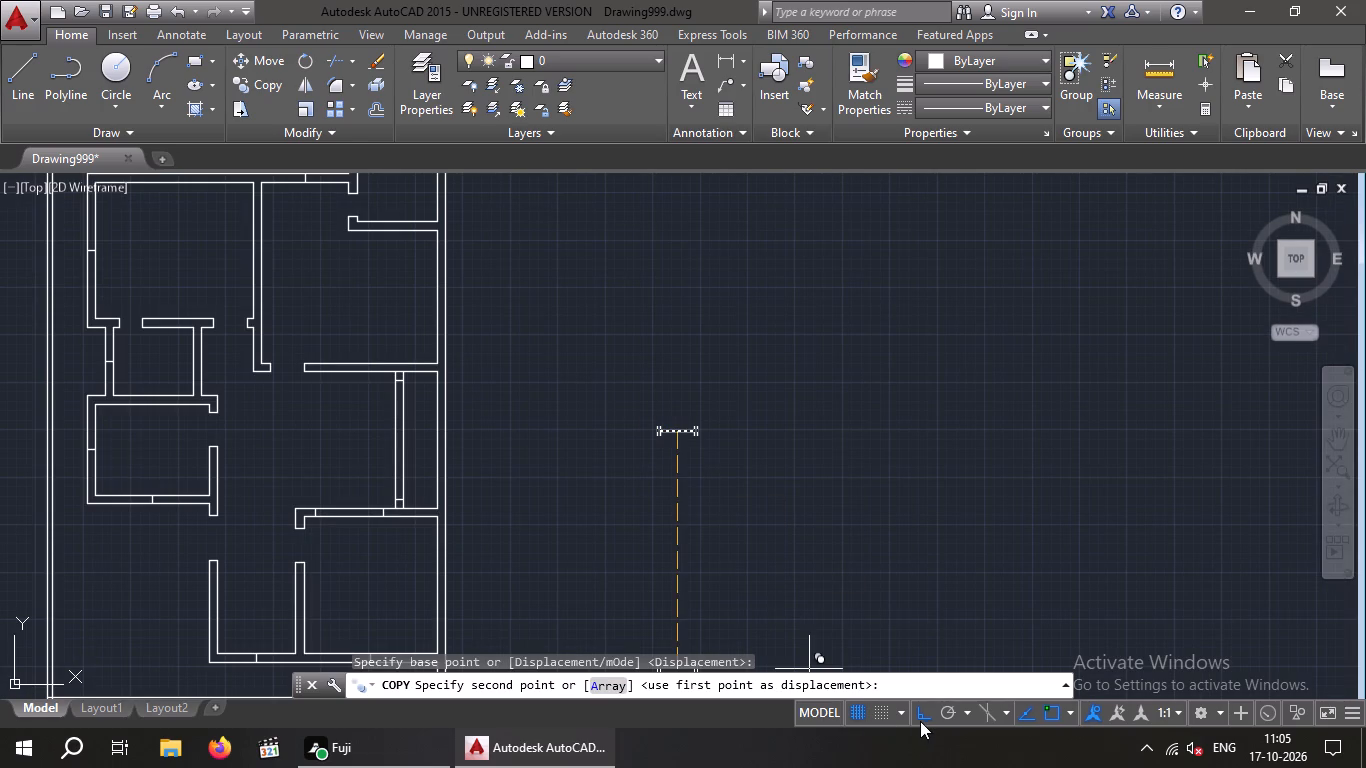
{"action": "left_click", "coordinate": [920, 721]}
{"action": "scroll", "coordinate": [686, 444], "scroll_direction": "down", "scroll_amount": 1}
{"action": "middle_click_drag", "start_coordinate": [685, 444], "coordinate": [861, 442]}
{"action": "scroll", "coordinate": [501, 483], "scroll_direction": "up", "scroll_amount": 4}
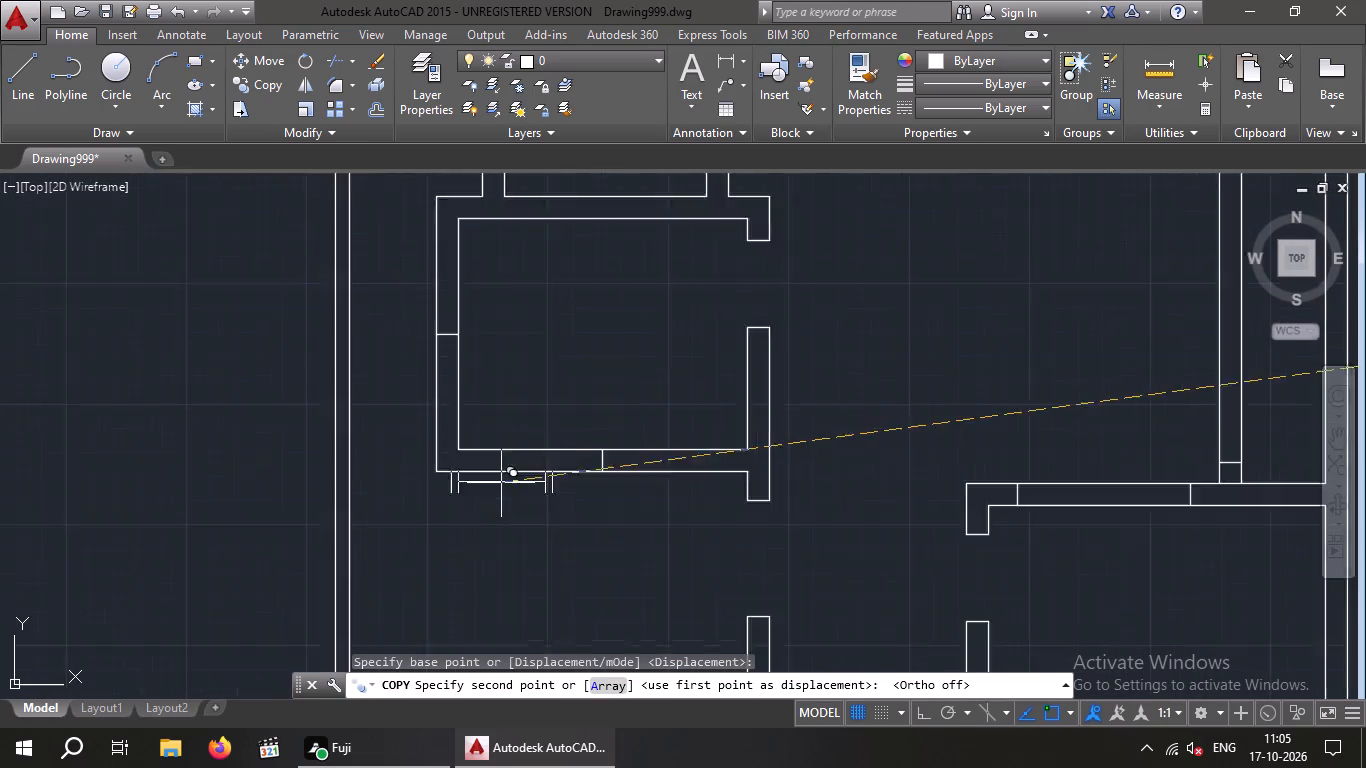
{"action": "scroll", "coordinate": [501, 483], "scroll_direction": "up", "scroll_amount": 1}
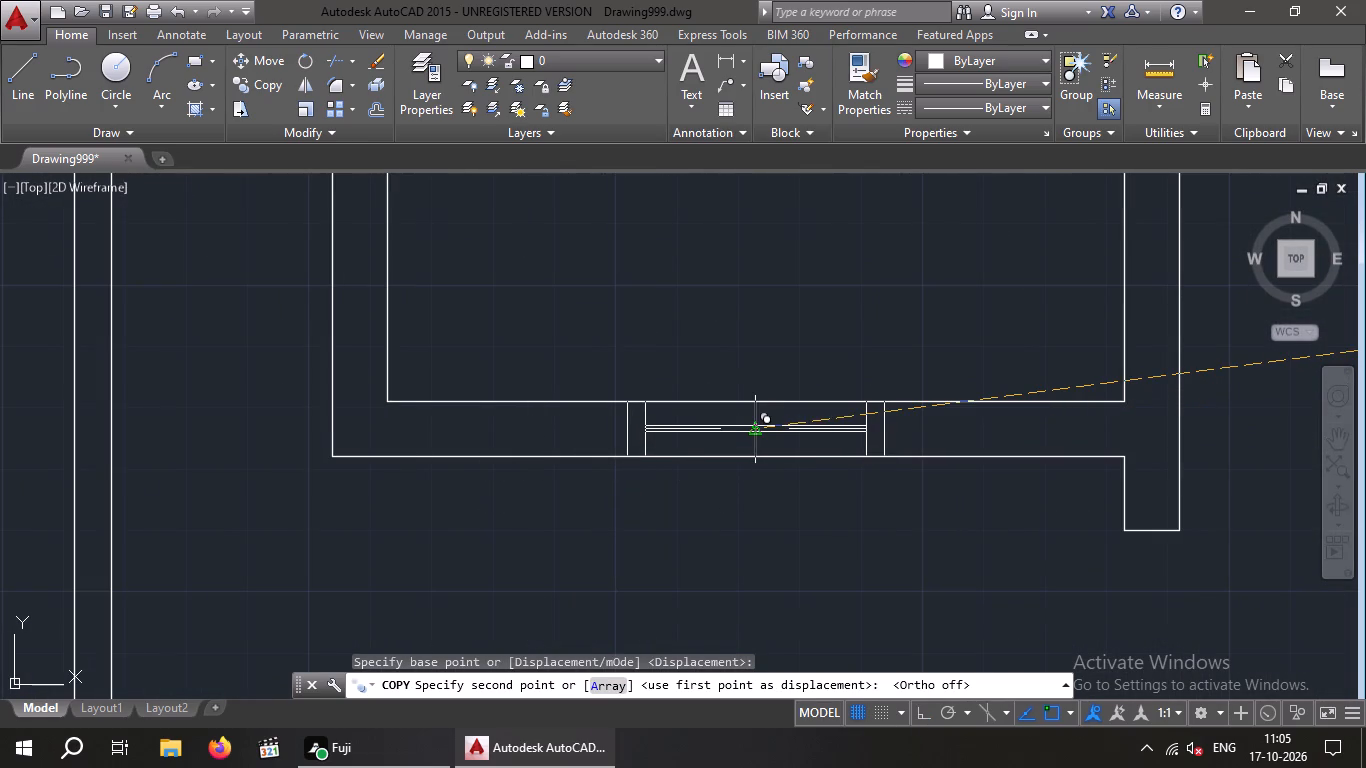
{"action": "left_click", "coordinate": [755, 432]}
Place another window copy on the midpoint line in the north wall, just west of the small northeast room.
{"action": "scroll", "coordinate": [699, 463], "scroll_direction": "down", "scroll_amount": 3}
{"action": "middle_click_drag", "start_coordinate": [663, 526], "coordinate": [641, 590]}
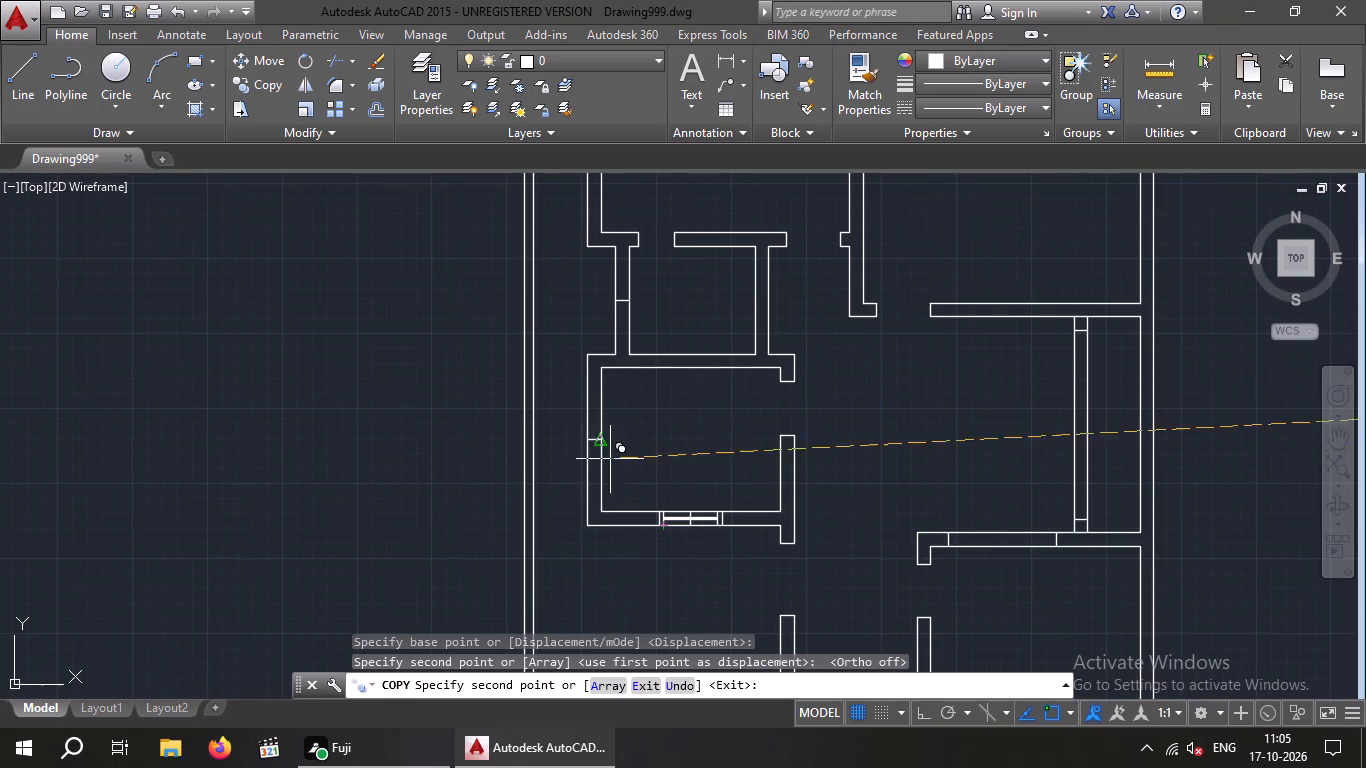
{"action": "middle_click_drag", "start_coordinate": [621, 469], "coordinate": [415, 576]}
{"action": "scroll", "coordinate": [523, 501], "scroll_direction": "down", "scroll_amount": 1}
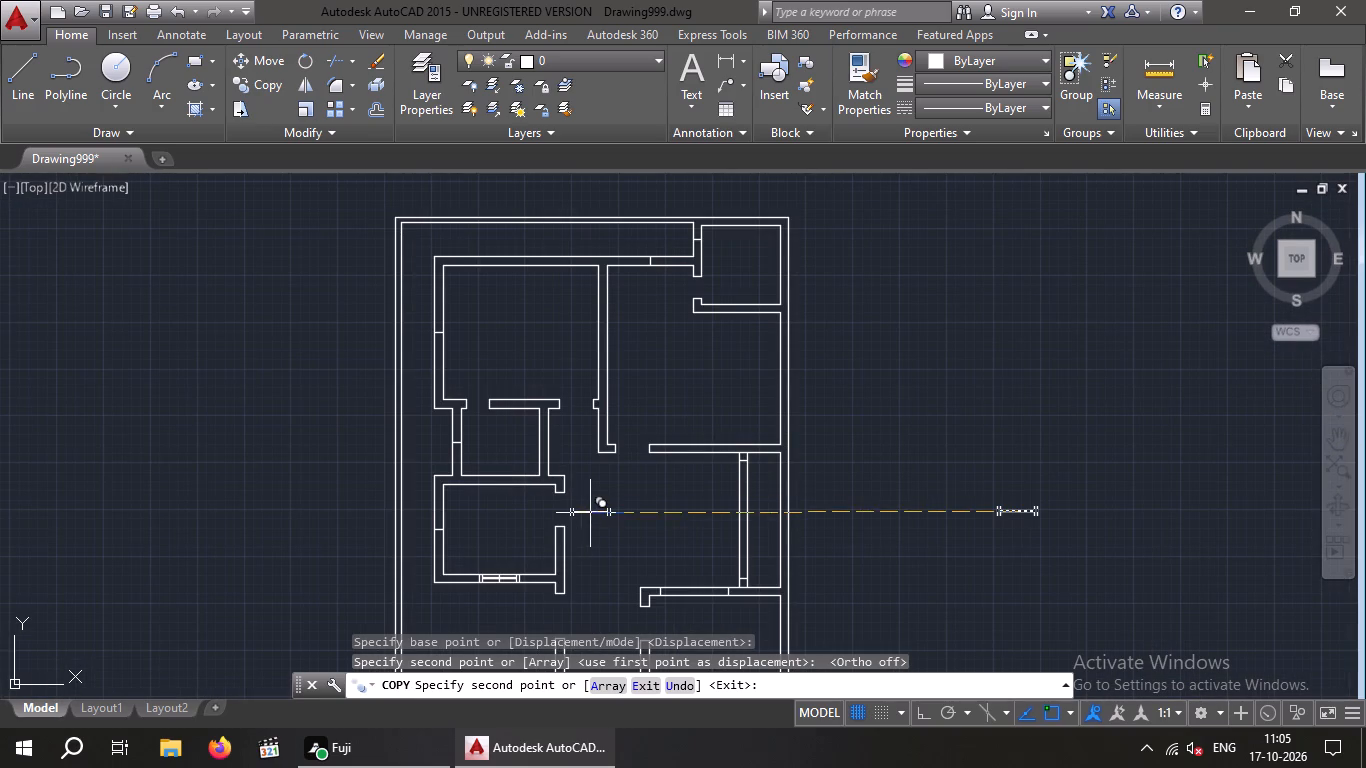
{"action": "middle_click_drag", "start_coordinate": [620, 483], "coordinate": [514, 481]}
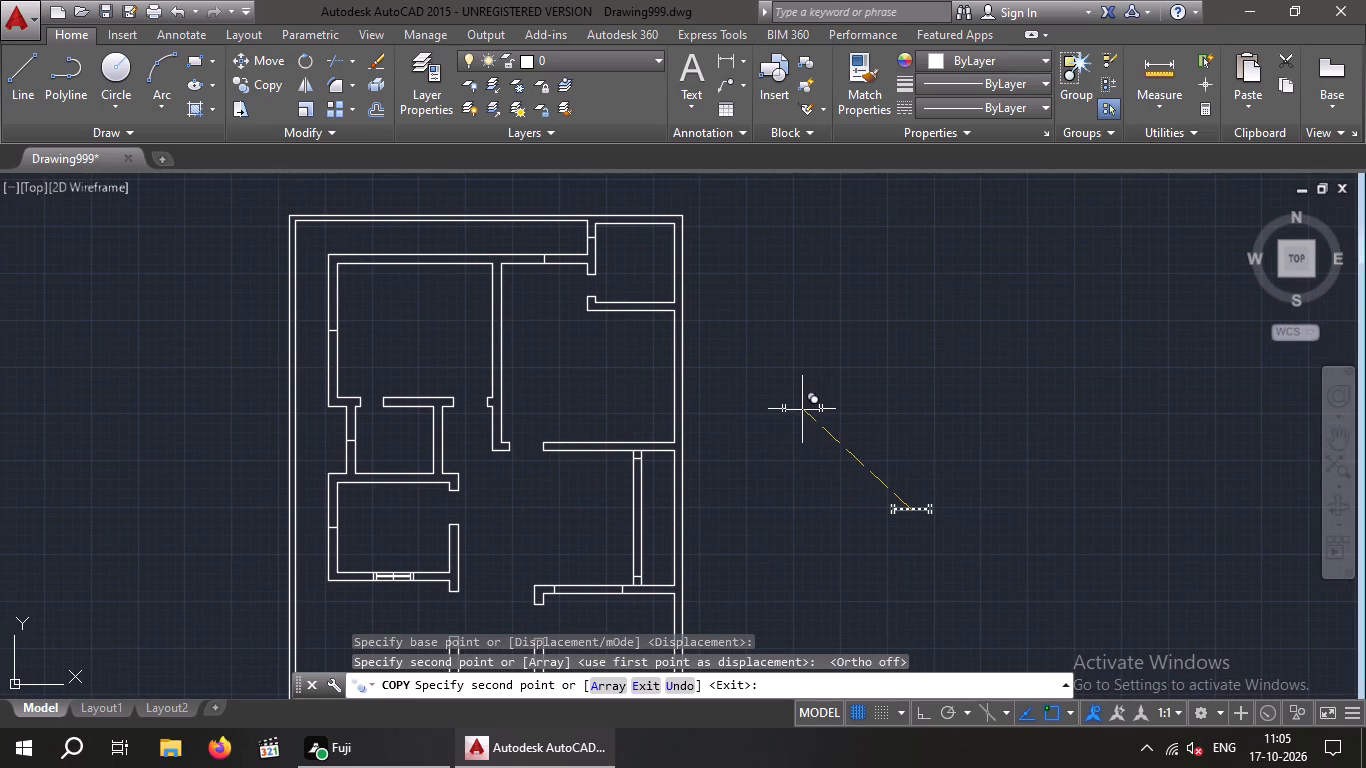
{"action": "middle_click_drag", "start_coordinate": [794, 407], "coordinate": [788, 380]}
{"action": "middle_click_drag", "start_coordinate": [523, 245], "coordinate": [508, 407]}
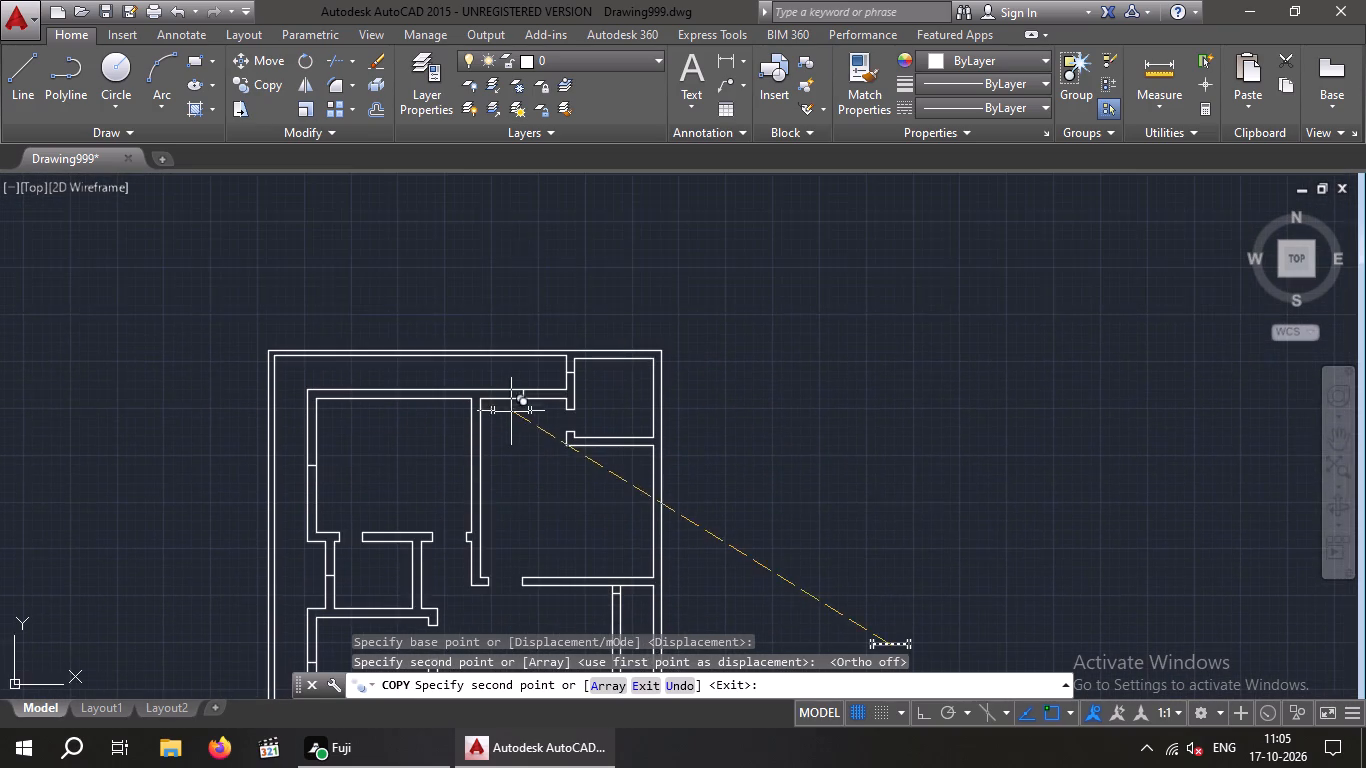
{"action": "scroll", "coordinate": [517, 416], "scroll_direction": "up", "scroll_amount": 4}
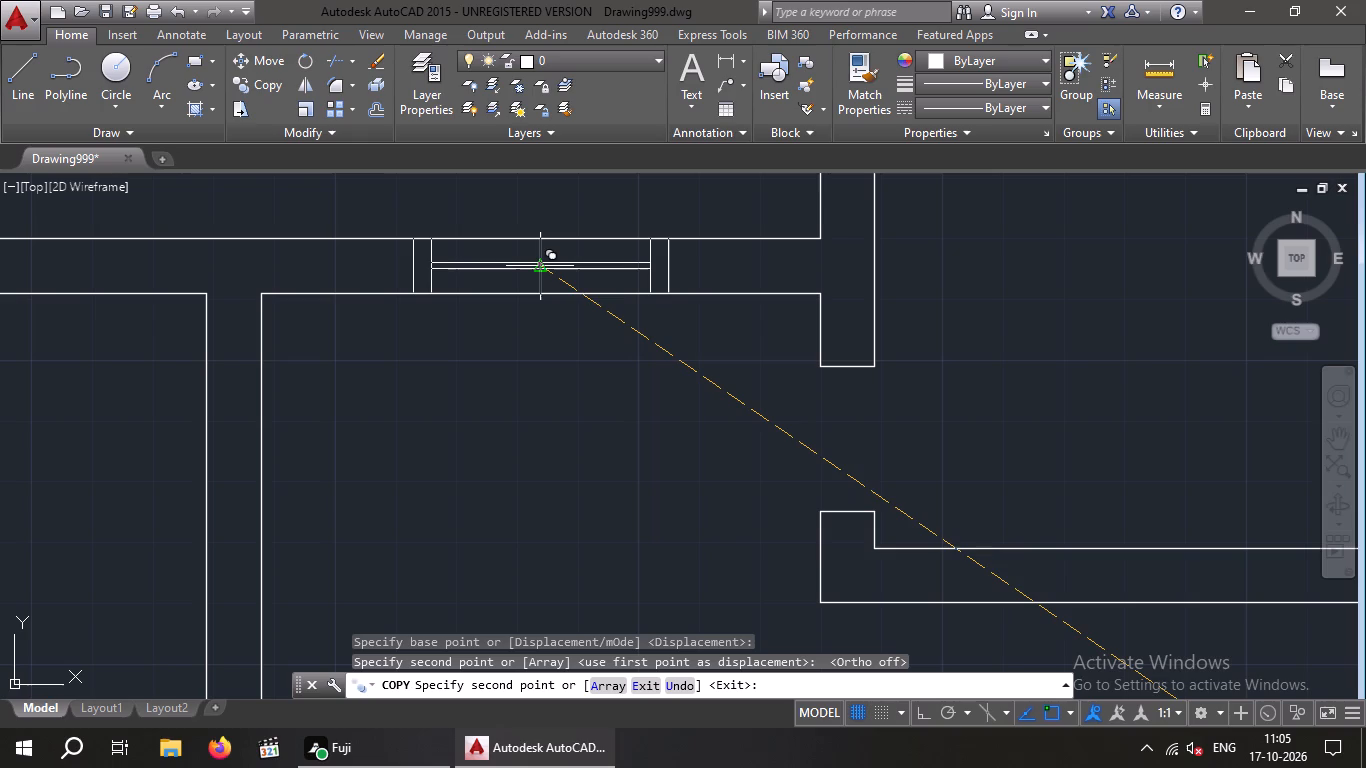
{"action": "left_click", "coordinate": [537, 265]}
{"action": "scroll", "coordinate": [536, 322], "scroll_direction": "down", "scroll_amount": 2}
{"action": "middle_click_drag", "start_coordinate": [509, 433], "coordinate": [489, 360]}
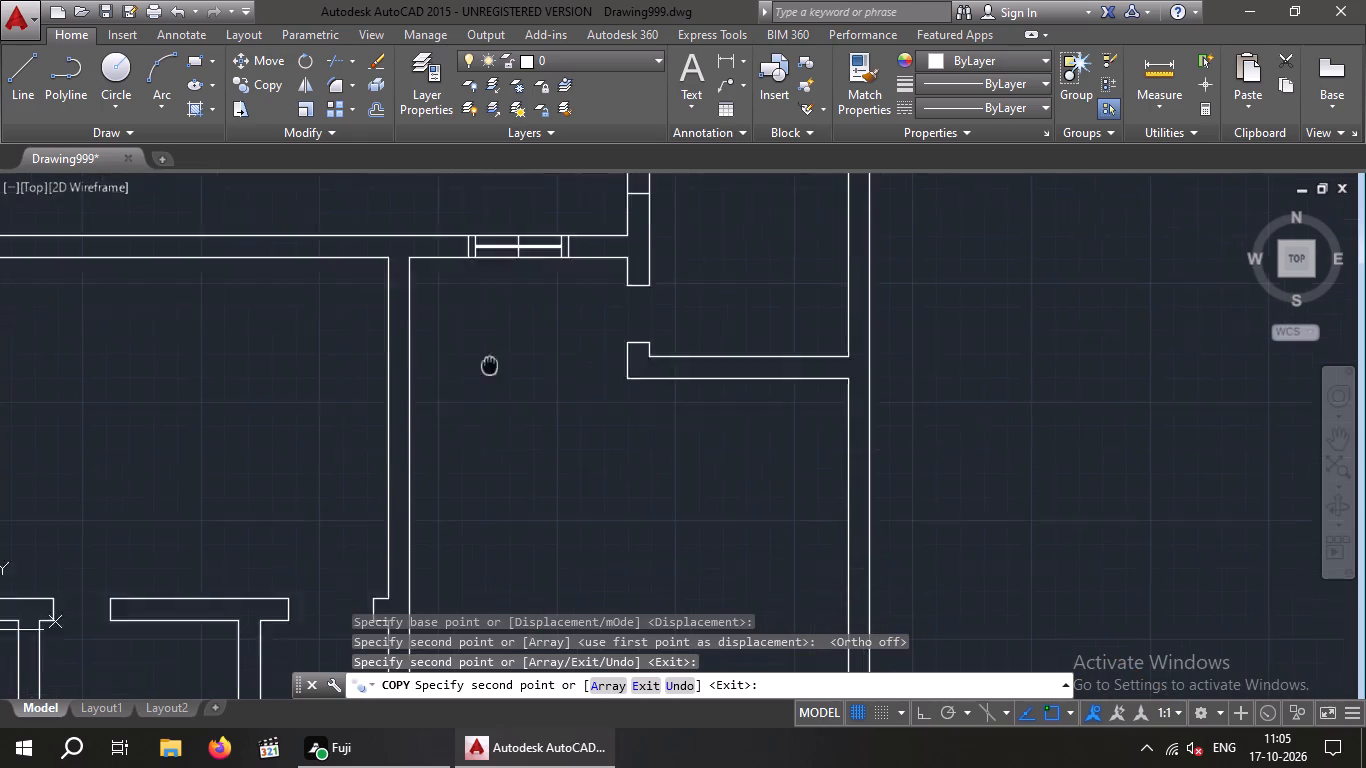
{"action": "middle_click_drag", "start_coordinate": [489, 360], "coordinate": [491, 328]}
{"action": "scroll", "coordinate": [526, 366], "scroll_direction": "down", "scroll_amount": 1}
{"action": "middle_click_drag", "start_coordinate": [535, 470], "coordinate": [564, 395]}
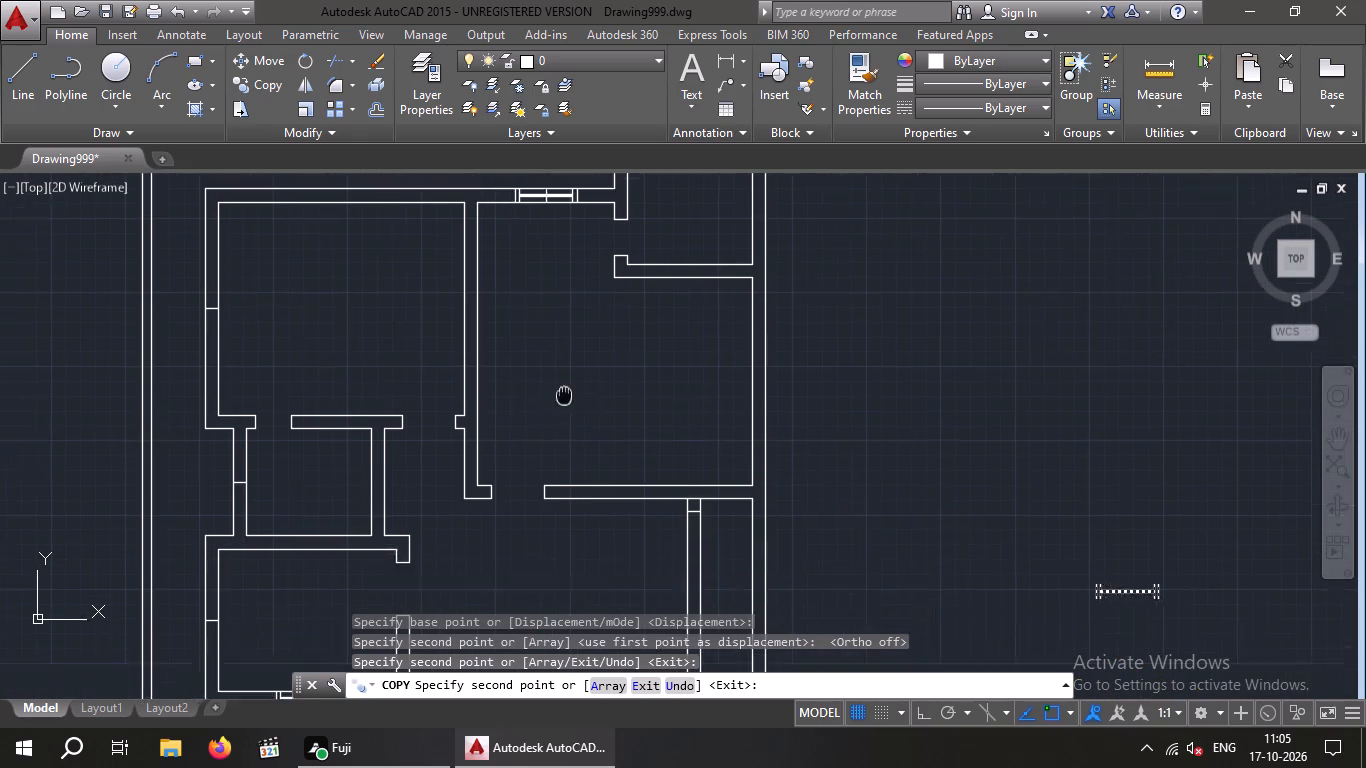
{"action": "middle_click_drag", "start_coordinate": [564, 395], "coordinate": [572, 378]}
{"action": "scroll", "coordinate": [598, 393], "scroll_direction": "down", "scroll_amount": 2}
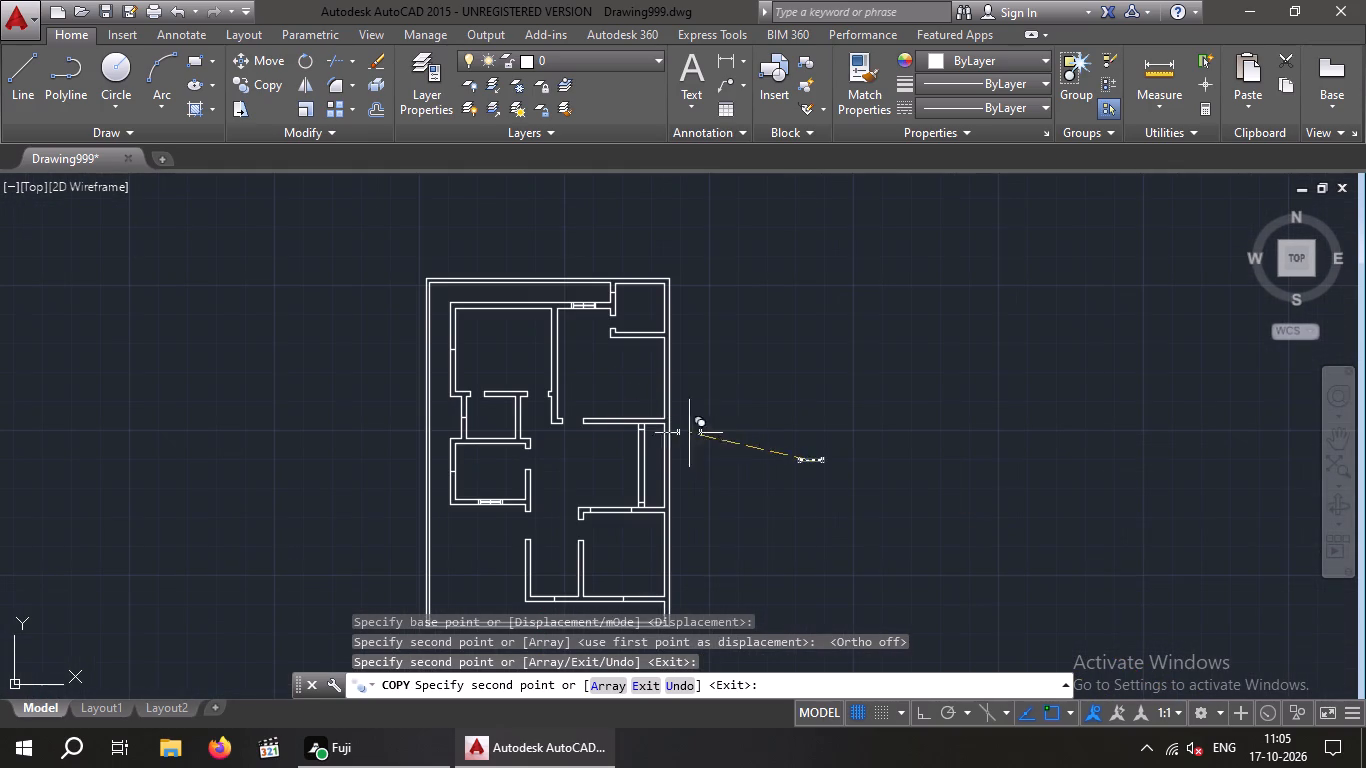
{"action": "key", "text": "Escape"}
Copy the window symbol by its centre midpoint onto the midpoint line in the narrow southern room's south wall.
{"action": "middle_click_drag", "start_coordinate": [844, 380], "coordinate": [838, 357]}
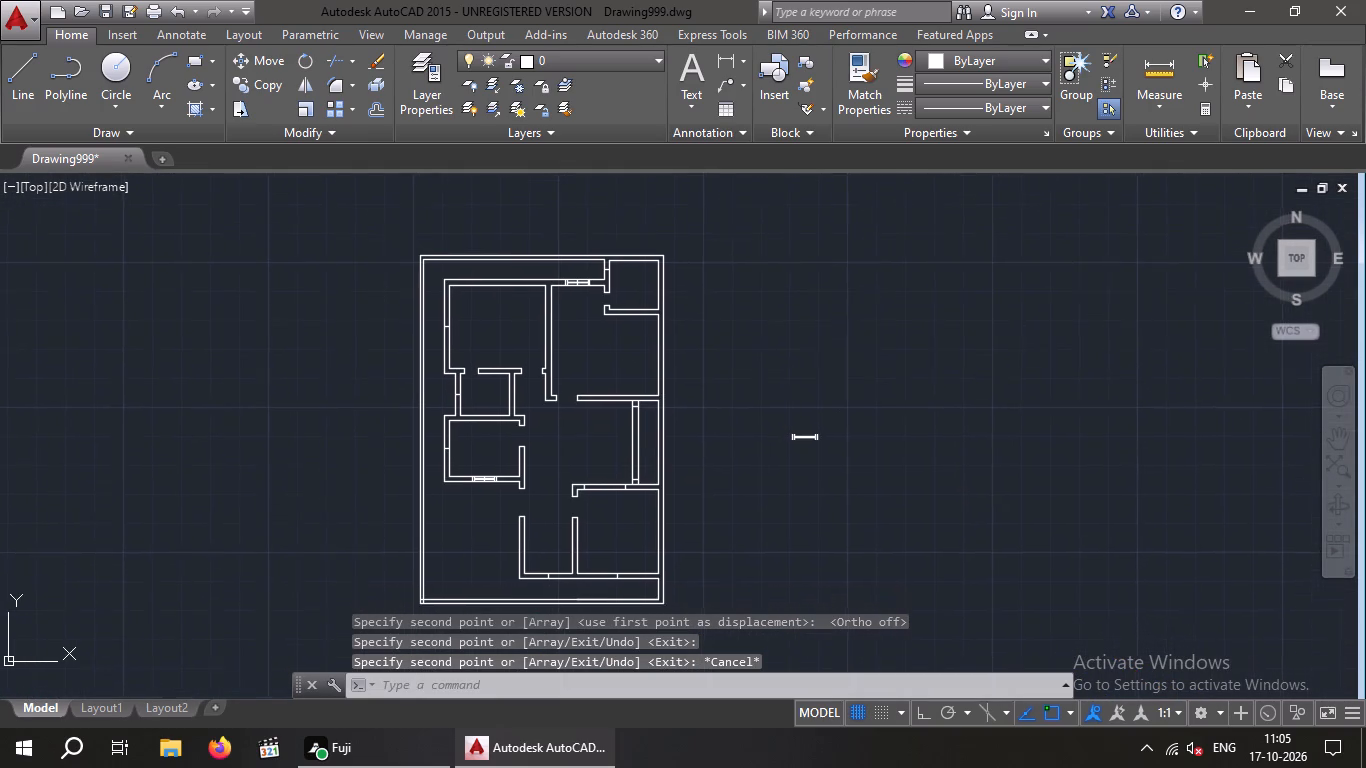
{"action": "middle_click_drag", "start_coordinate": [838, 357], "coordinate": [835, 357]}
{"action": "left_click_drag", "start_coordinate": [837, 395], "coordinate": [843, 422]}
{"action": "left_click", "coordinate": [707, 481]}
{"action": "left_click", "coordinate": [266, 80]}
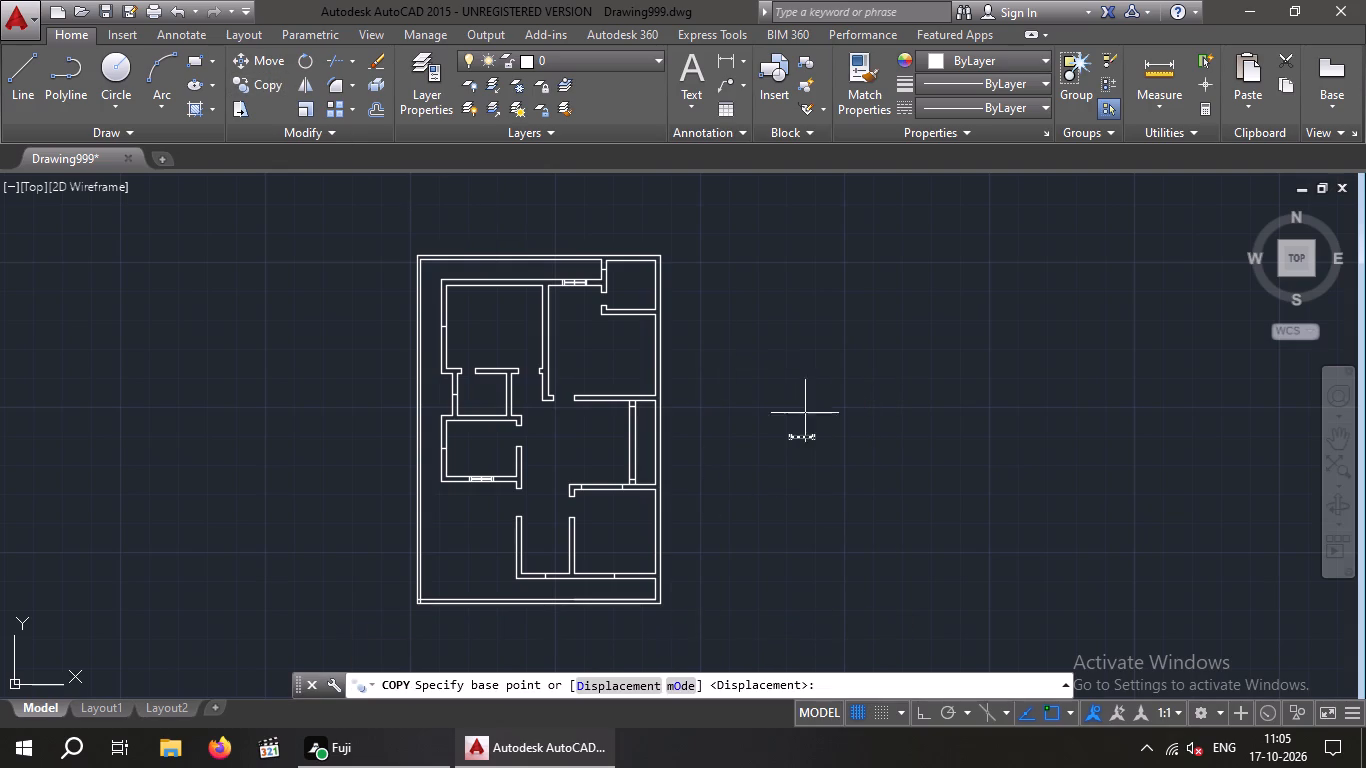
{"action": "scroll", "coordinate": [808, 466], "scroll_direction": "up", "scroll_amount": 3}
{"action": "scroll", "coordinate": [778, 362], "scroll_direction": "up", "scroll_amount": 4}
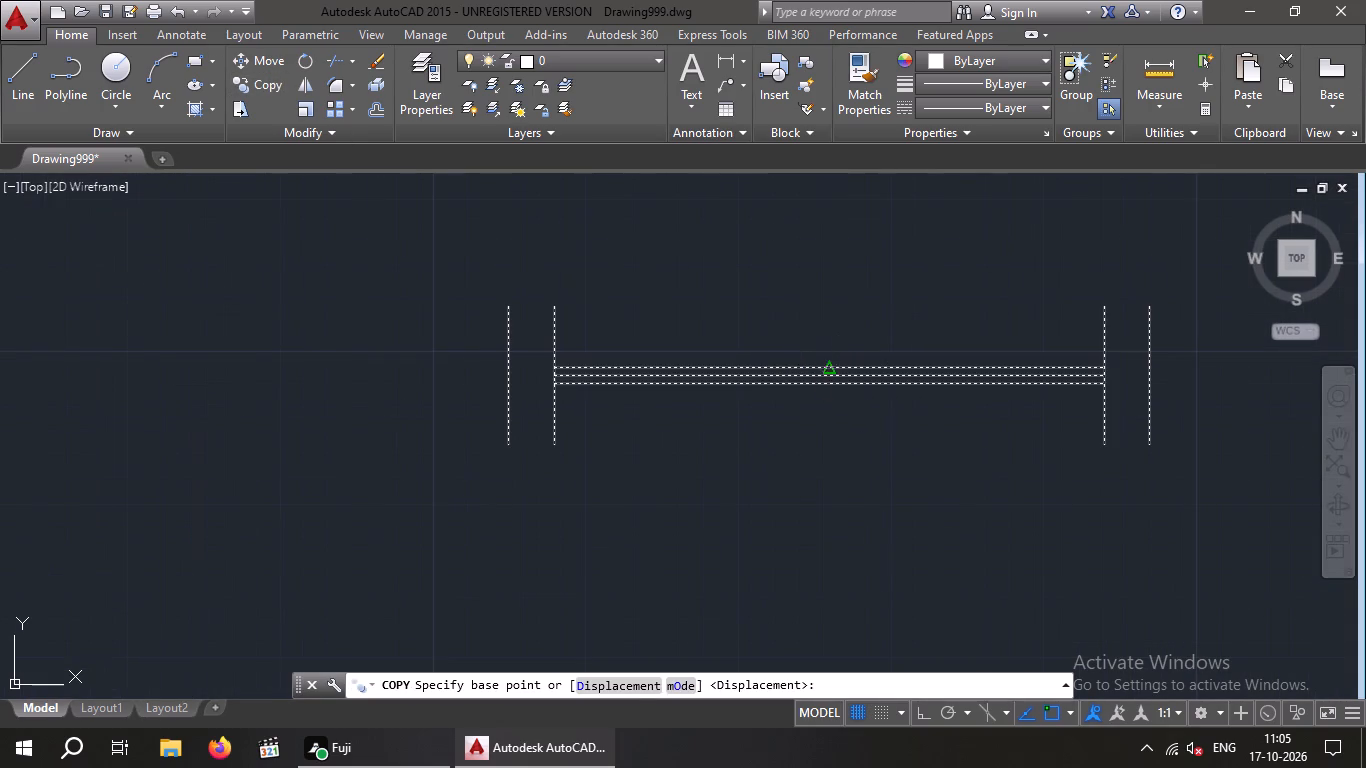
{"action": "scroll", "coordinate": [830, 378], "scroll_direction": "up", "scroll_amount": 2}
{"action": "left_click", "coordinate": [830, 378]}
{"action": "scroll", "coordinate": [826, 387], "scroll_direction": "down", "scroll_amount": 8}
{"action": "middle_click_drag", "start_coordinate": [762, 439], "coordinate": [949, 312]}
{"action": "scroll", "coordinate": [913, 342], "scroll_direction": "down", "scroll_amount": 3}
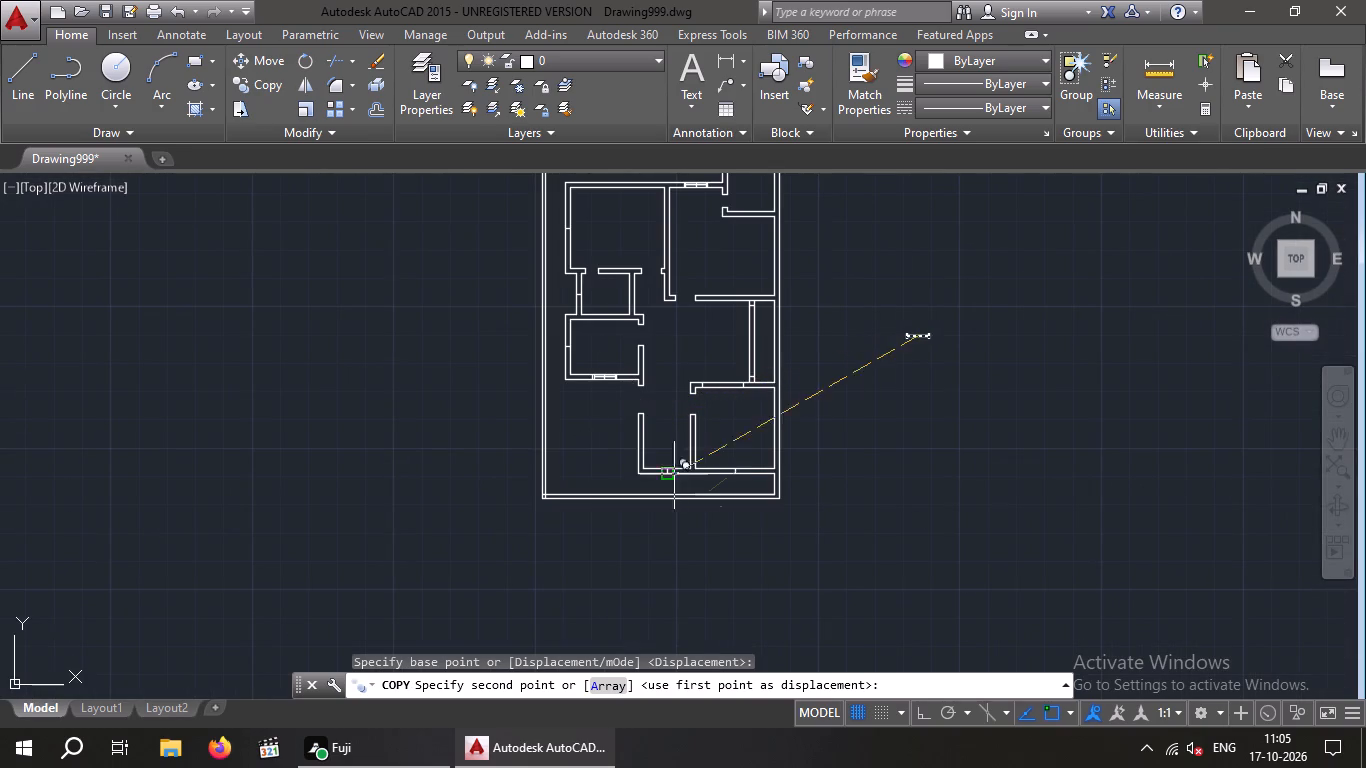
{"action": "scroll", "coordinate": [672, 485], "scroll_direction": "up", "scroll_amount": 5}
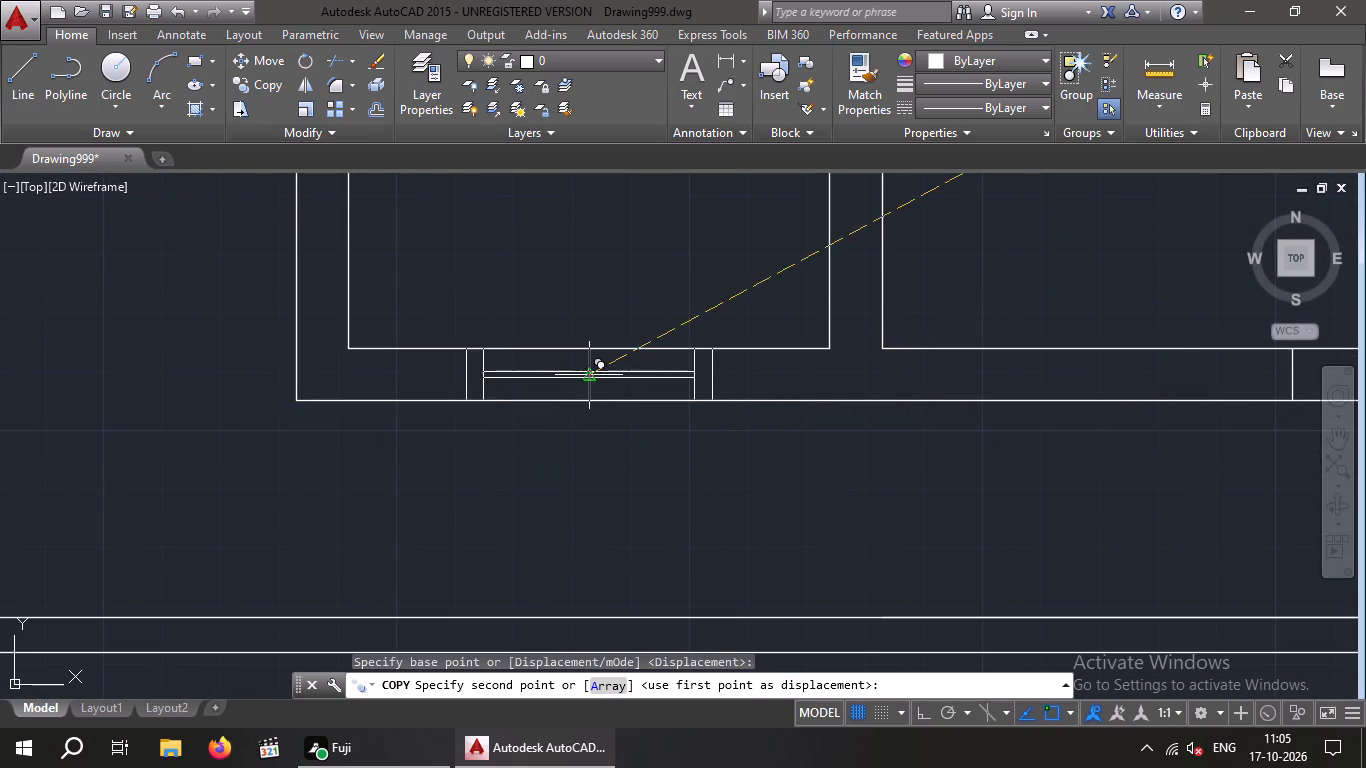
{"action": "left_click", "coordinate": [594, 376]}
{"action": "scroll", "coordinate": [618, 421], "scroll_direction": "down", "scroll_amount": 3}
{"action": "key", "text": "Escape"}
Rotate the original window symbol beside the floor plan to vertical about its southeast end, with Ortho on.
{"action": "scroll", "coordinate": [780, 373], "scroll_direction": "down", "scroll_amount": 3}
{"action": "middle_click_drag", "start_coordinate": [760, 390], "coordinate": [675, 451]}
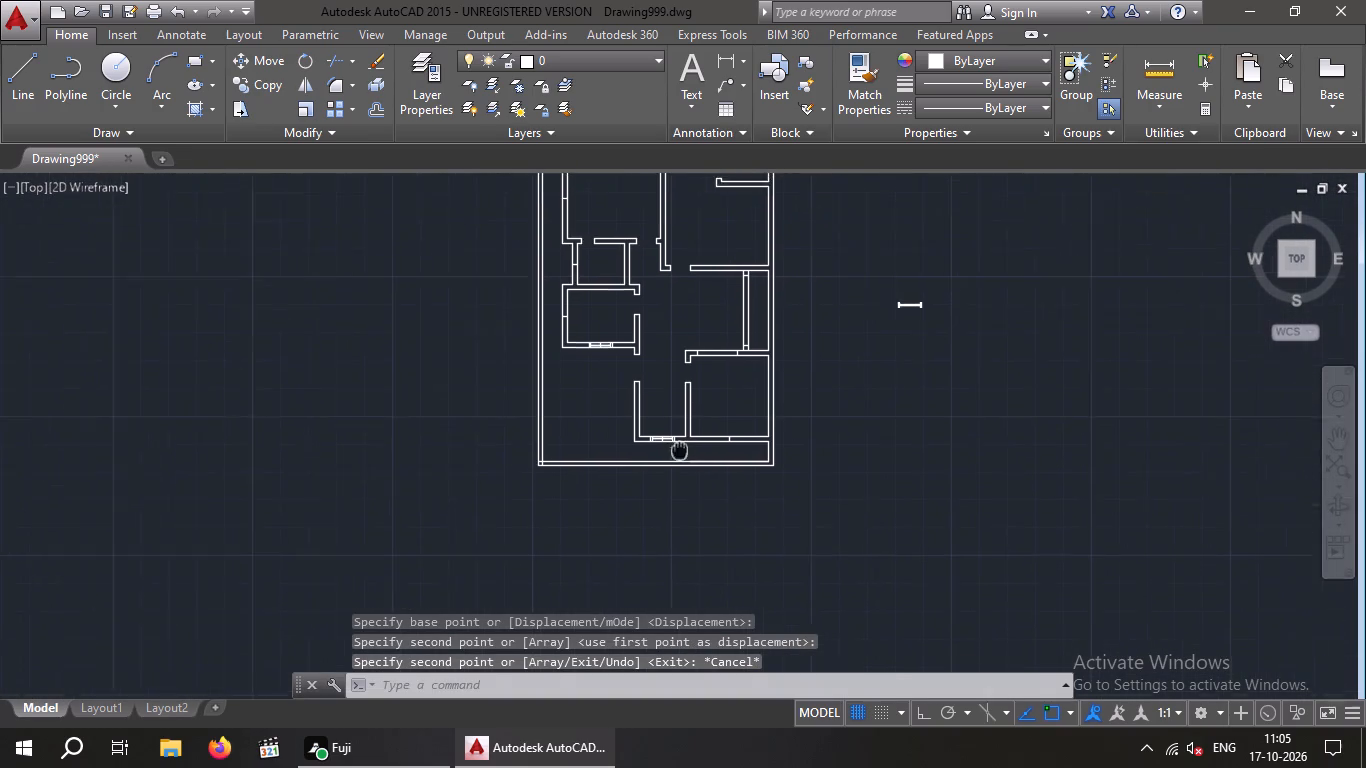
{"action": "middle_click_drag", "start_coordinate": [675, 451], "coordinate": [627, 465]}
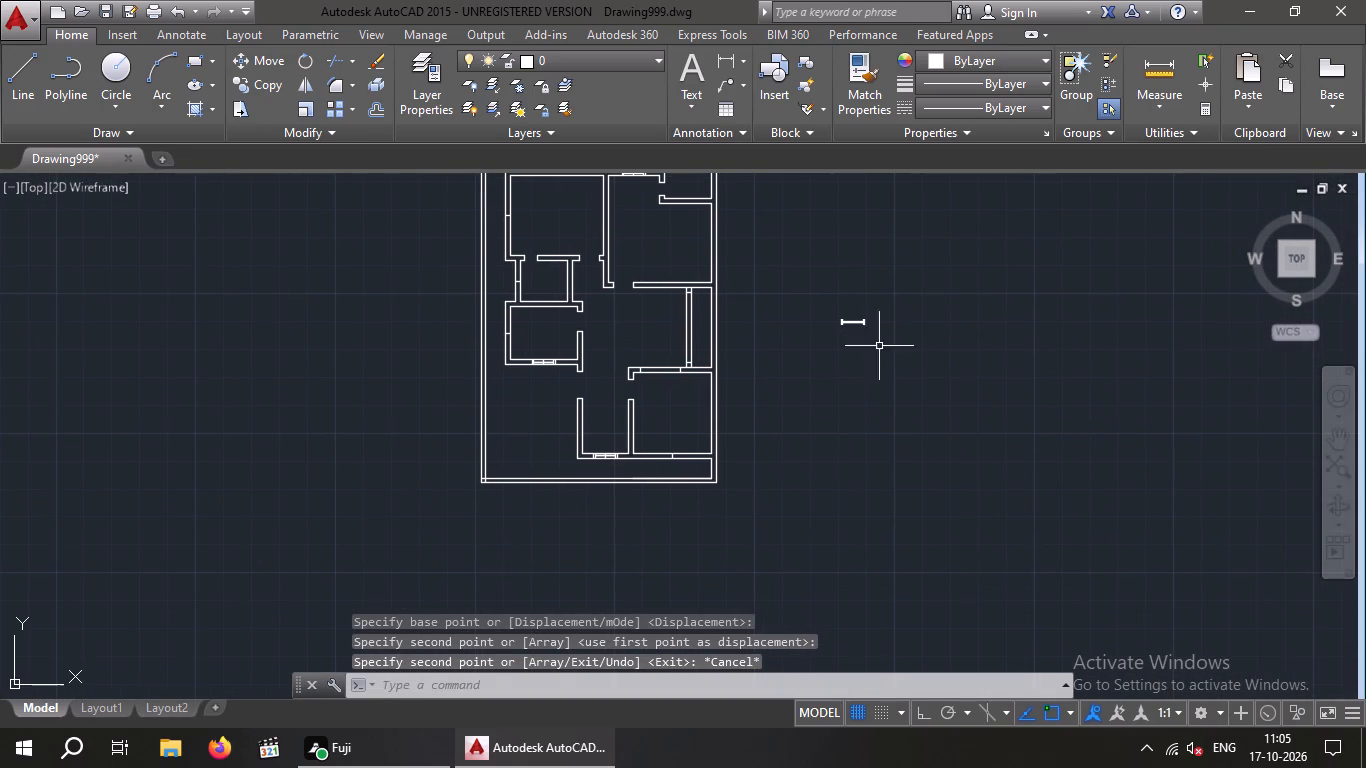
{"action": "left_click_drag", "start_coordinate": [898, 261], "coordinate": [847, 388]}
{"action": "left_click", "coordinate": [795, 385]}
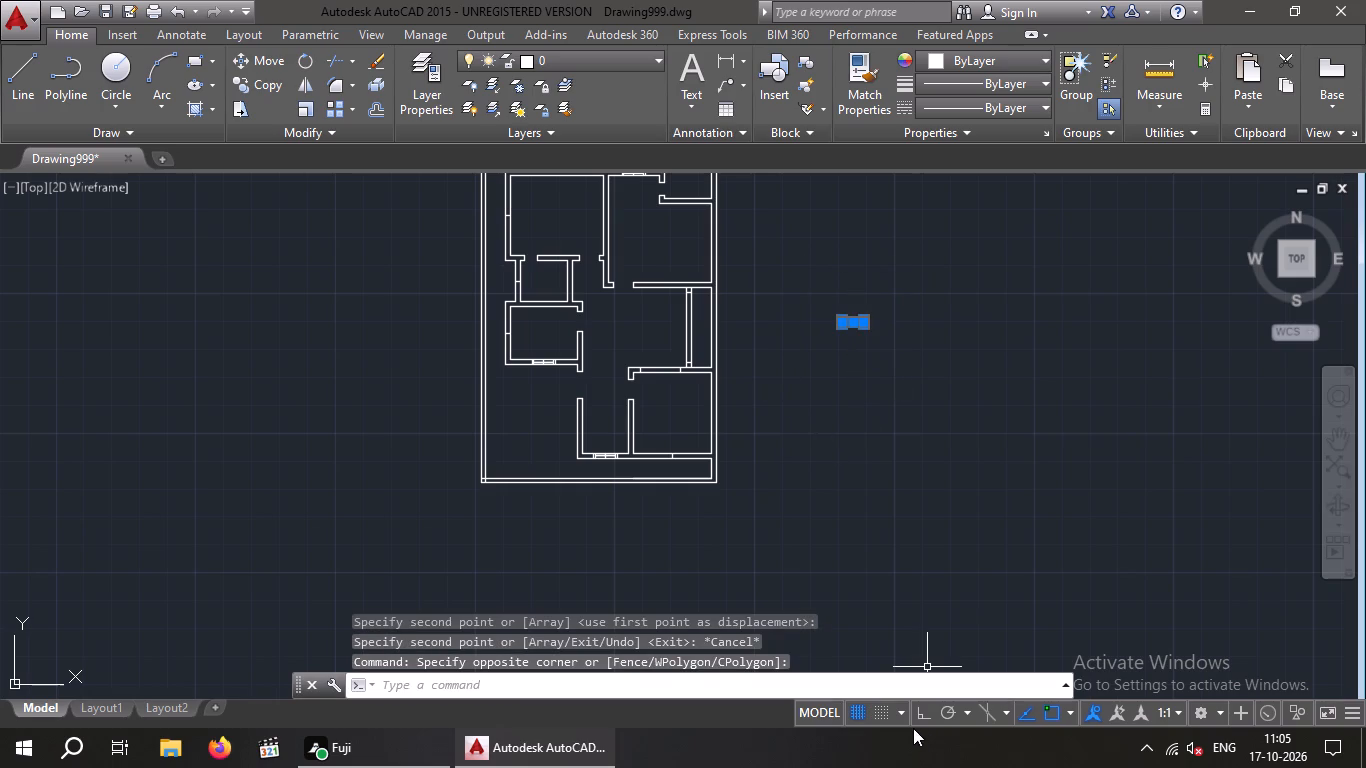
{"action": "left_click", "coordinate": [921, 718]}
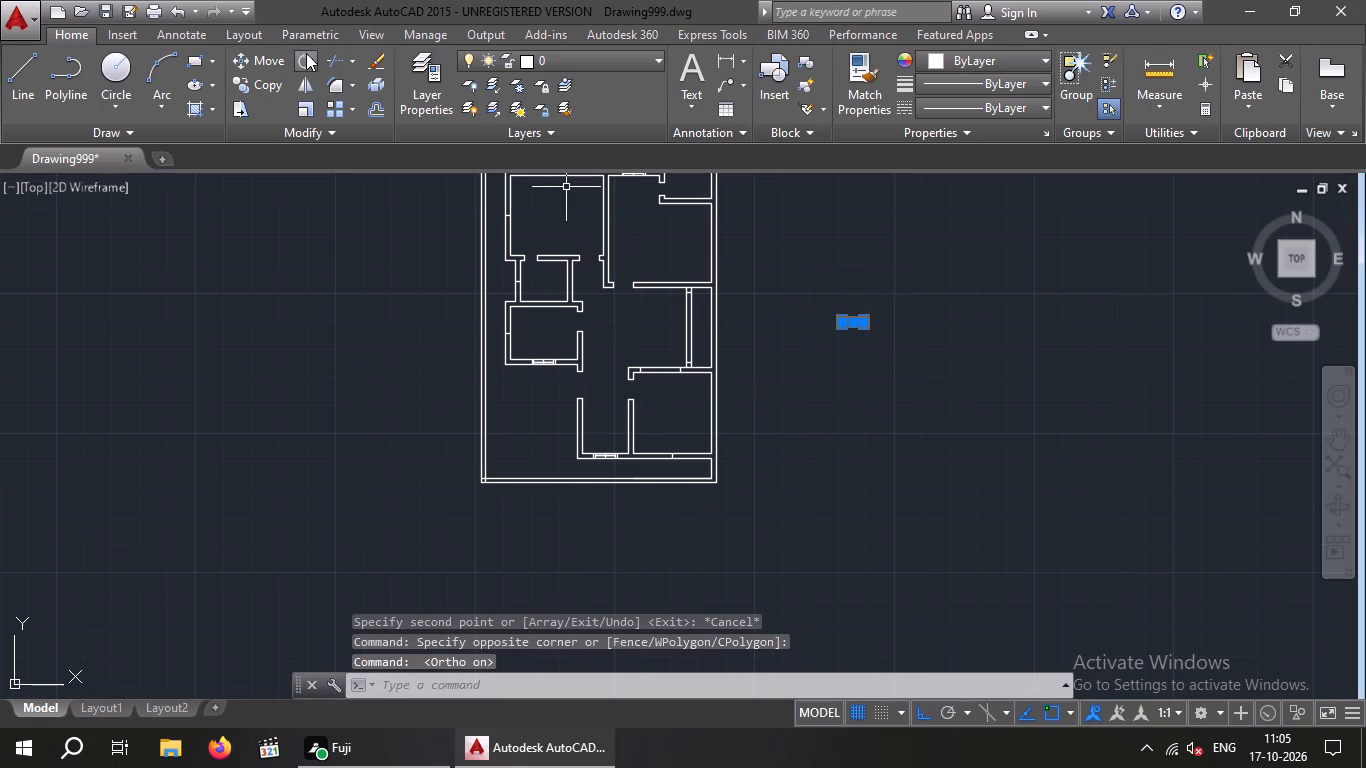
{"action": "left_click", "coordinate": [309, 56]}
{"action": "scroll", "coordinate": [893, 315], "scroll_direction": "up", "scroll_amount": 4}
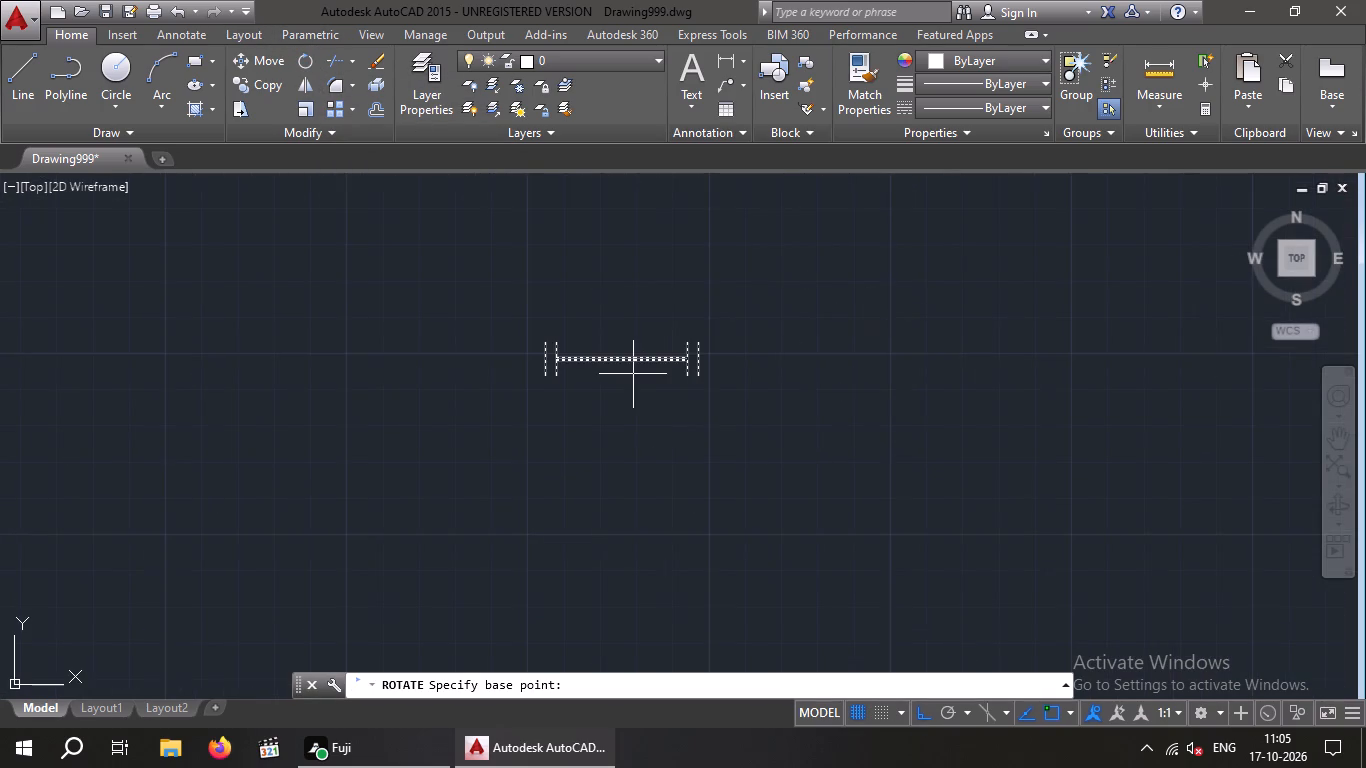
{"action": "middle_click_drag", "start_coordinate": [632, 374], "coordinate": [703, 322]}
{"action": "scroll", "coordinate": [705, 322], "scroll_direction": "up", "scroll_amount": 2}
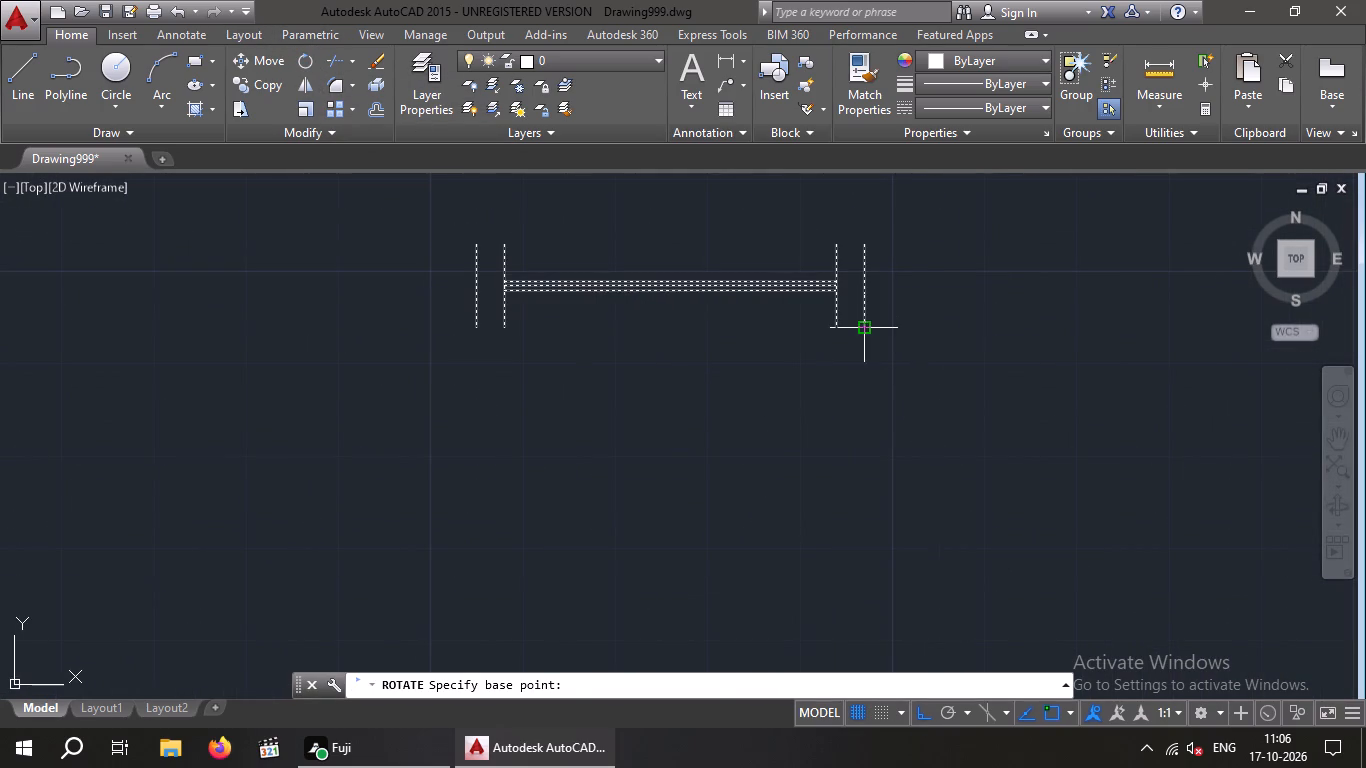
{"action": "left_click_drag", "start_coordinate": [866, 326], "coordinate": [857, 361]}
{"action": "left_click", "coordinate": [842, 493]}
{"action": "key", "text": "Escape"}
Copy the vertical window symbol by its centre midpoint onto the midpoint line in the small west room's west wall, with Ortho off.
{"action": "scroll", "coordinate": [871, 409], "scroll_direction": "down", "scroll_amount": 2}
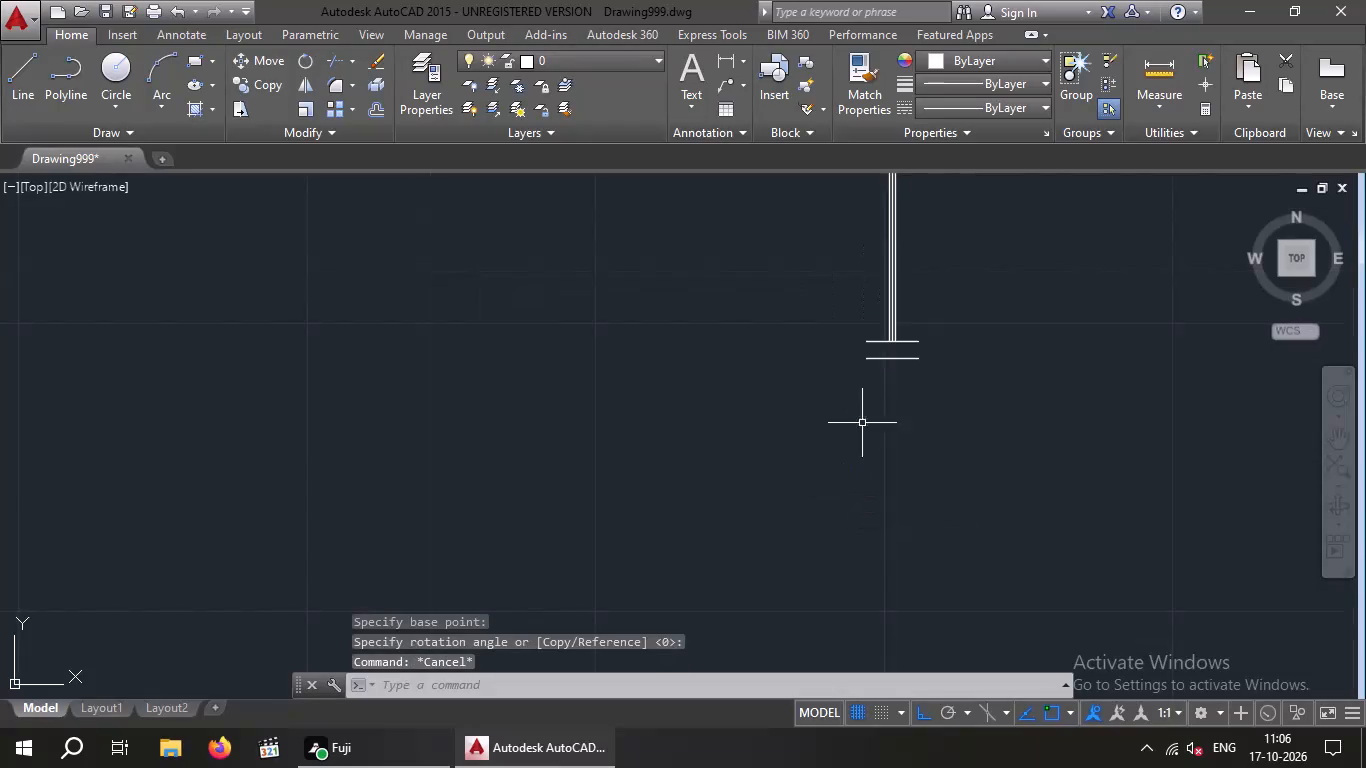
{"action": "middle_click_drag", "start_coordinate": [845, 454], "coordinate": [815, 522]}
{"action": "left_click_drag", "start_coordinate": [774, 251], "coordinate": [832, 255]}
{"action": "left_click", "coordinate": [953, 513]}
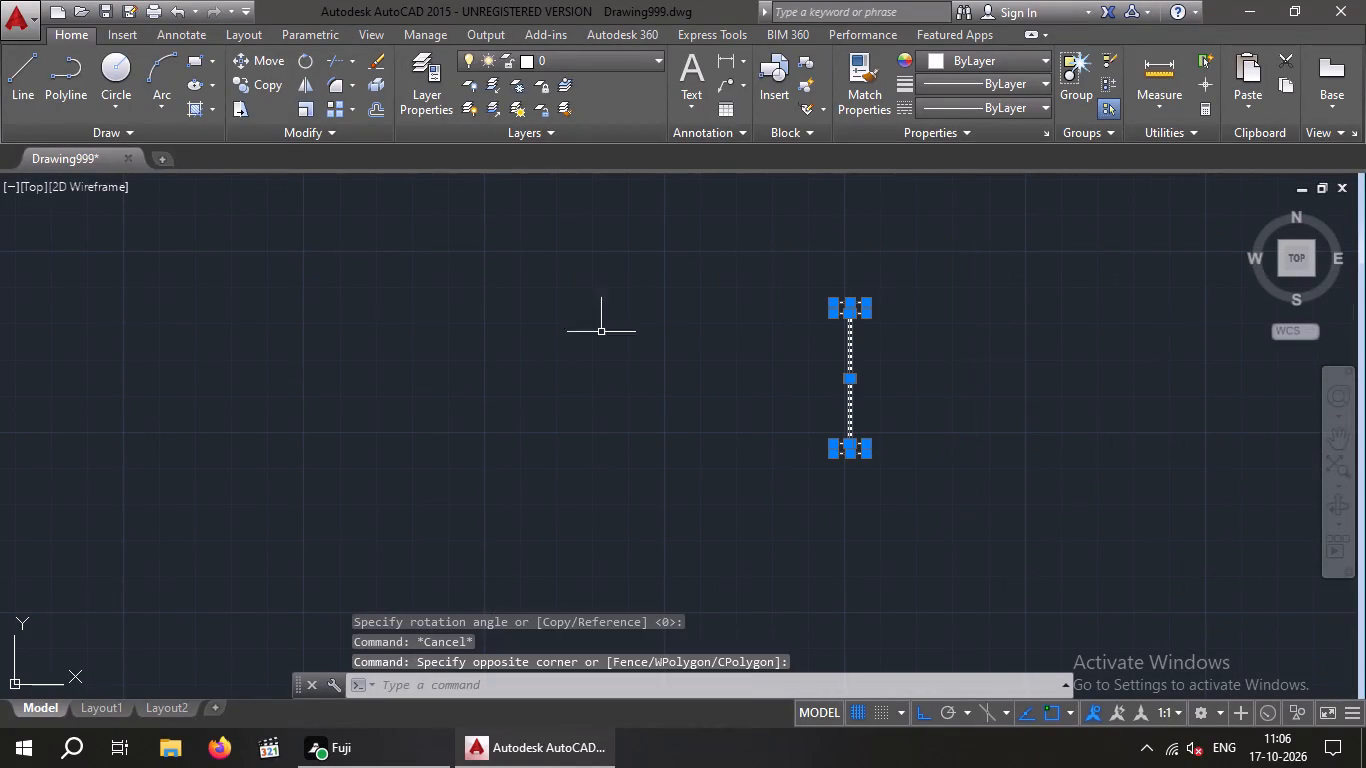
{"action": "left_click", "coordinate": [265, 80]}
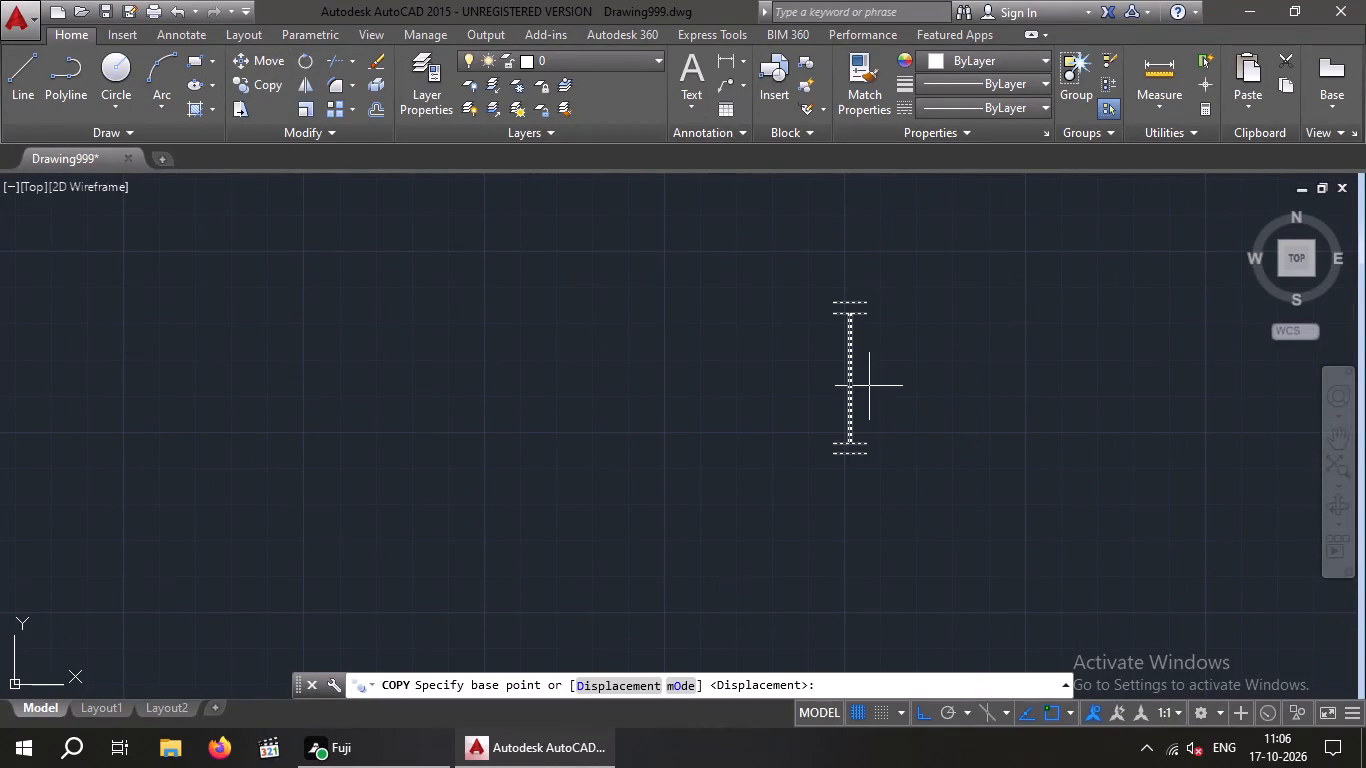
{"action": "scroll", "coordinate": [861, 385], "scroll_direction": "up", "scroll_amount": 4}
{"action": "left_click", "coordinate": [785, 340]}
{"action": "scroll", "coordinate": [771, 336], "scroll_direction": "down", "scroll_amount": 6}
{"action": "scroll", "coordinate": [557, 319], "scroll_direction": "down", "scroll_amount": 1}
{"action": "middle_click_drag", "start_coordinate": [557, 319], "coordinate": [651, 336]}
{"action": "left_click_drag", "start_coordinate": [925, 718], "coordinate": [886, 694]}
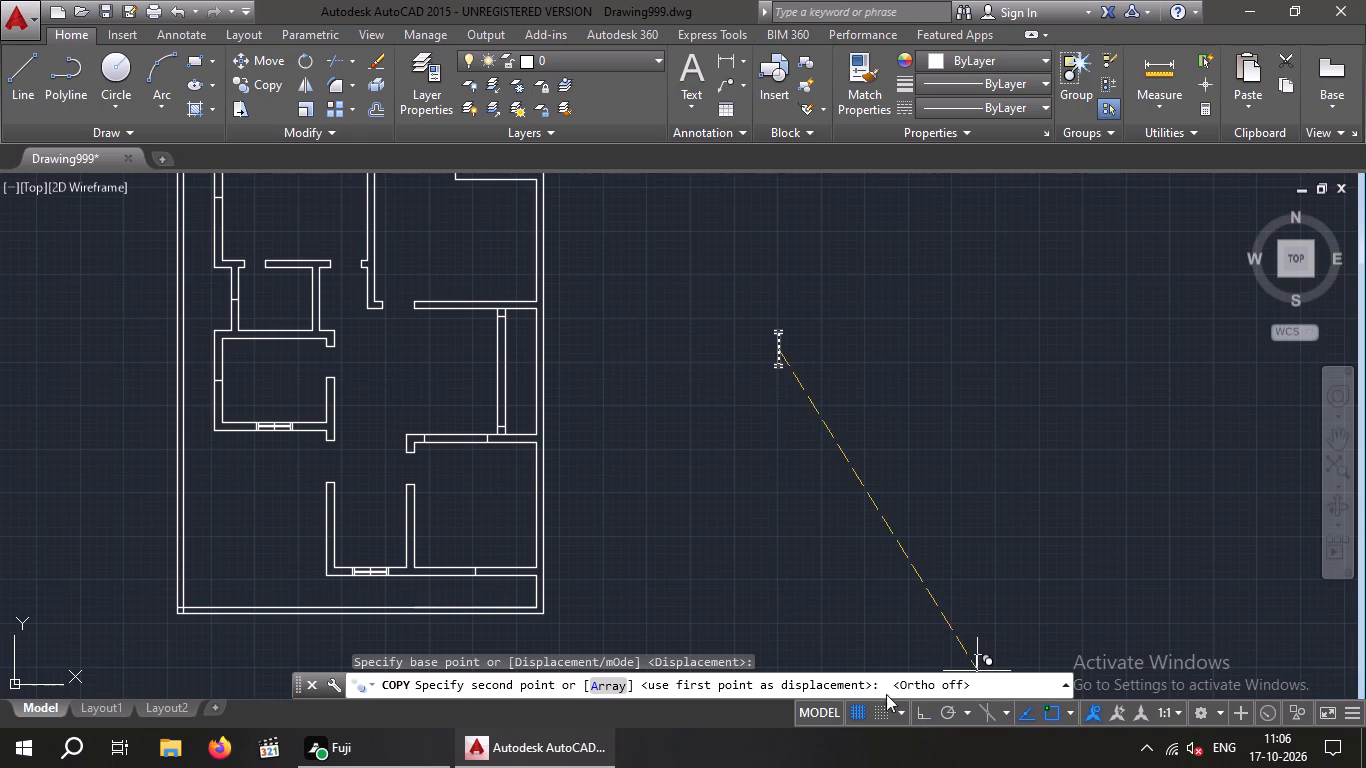
{"action": "left_click_drag", "start_coordinate": [886, 694], "coordinate": [906, 707]}
{"action": "middle_click_drag", "start_coordinate": [662, 409], "coordinate": [990, 408]}
{"action": "scroll", "coordinate": [539, 380], "scroll_direction": "up", "scroll_amount": 4}
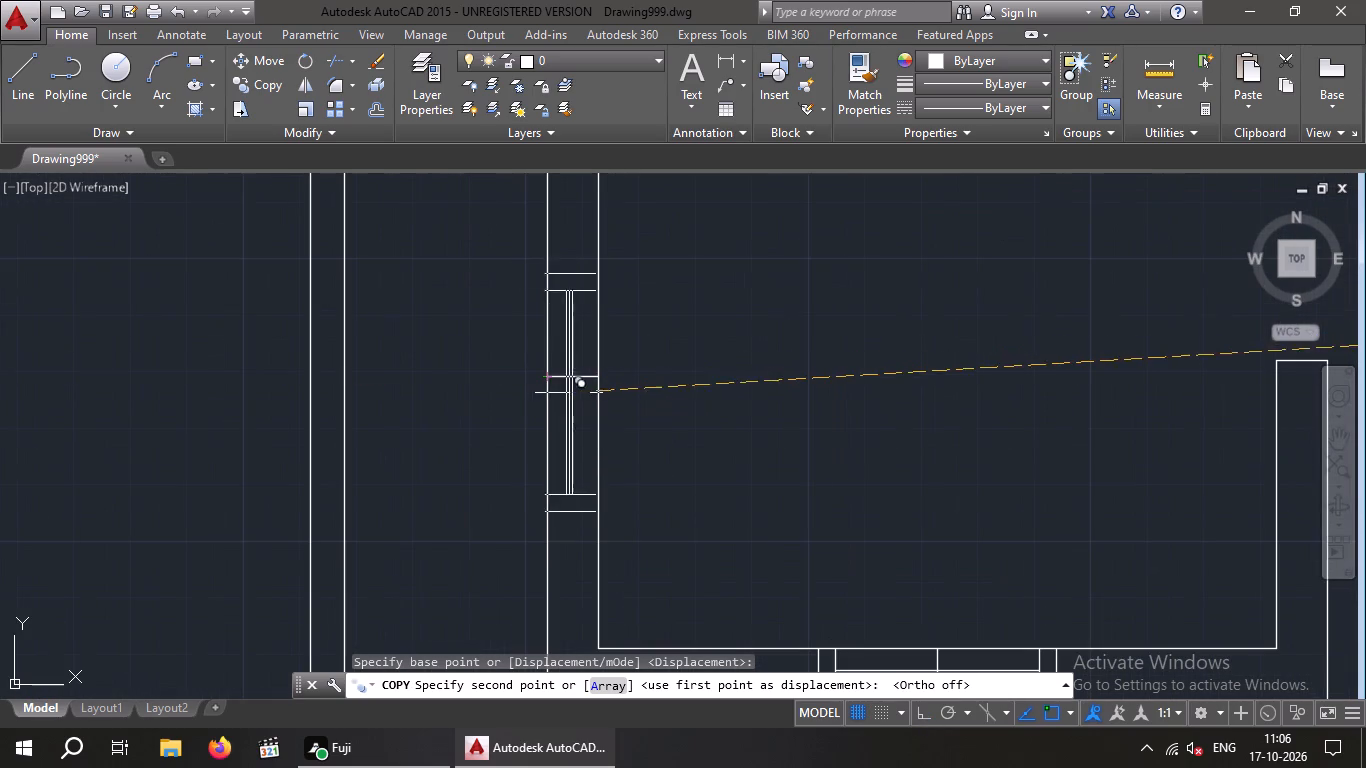
{"action": "left_click", "coordinate": [570, 374]}
Place another vertical window copy on the midpoint line in the large northwest room's west wall.
{"action": "scroll", "coordinate": [569, 373], "scroll_direction": "down", "scroll_amount": 3}
{"action": "middle_click_drag", "start_coordinate": [669, 346], "coordinate": [622, 519]}
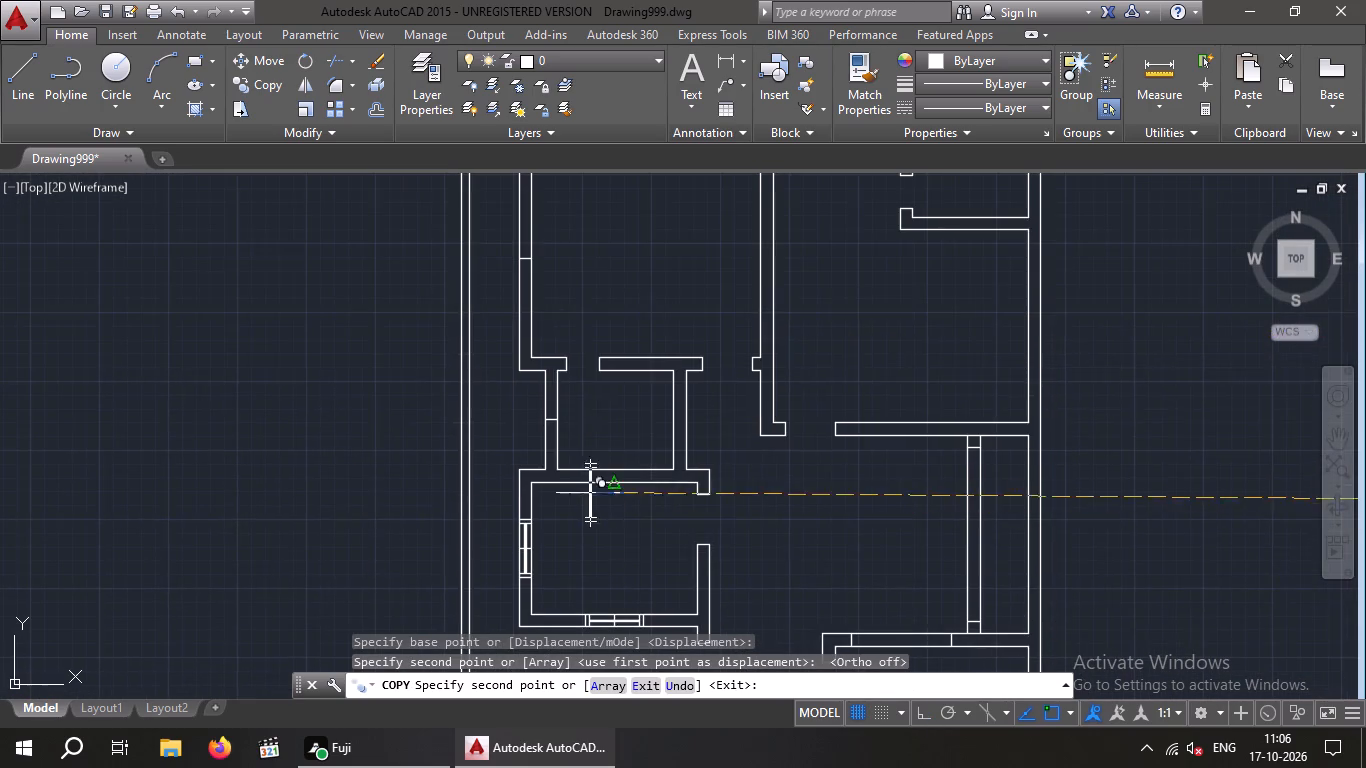
{"action": "middle_click_drag", "start_coordinate": [604, 268], "coordinate": [615, 410]}
{"action": "scroll", "coordinate": [537, 415], "scroll_direction": "up", "scroll_amount": 3}
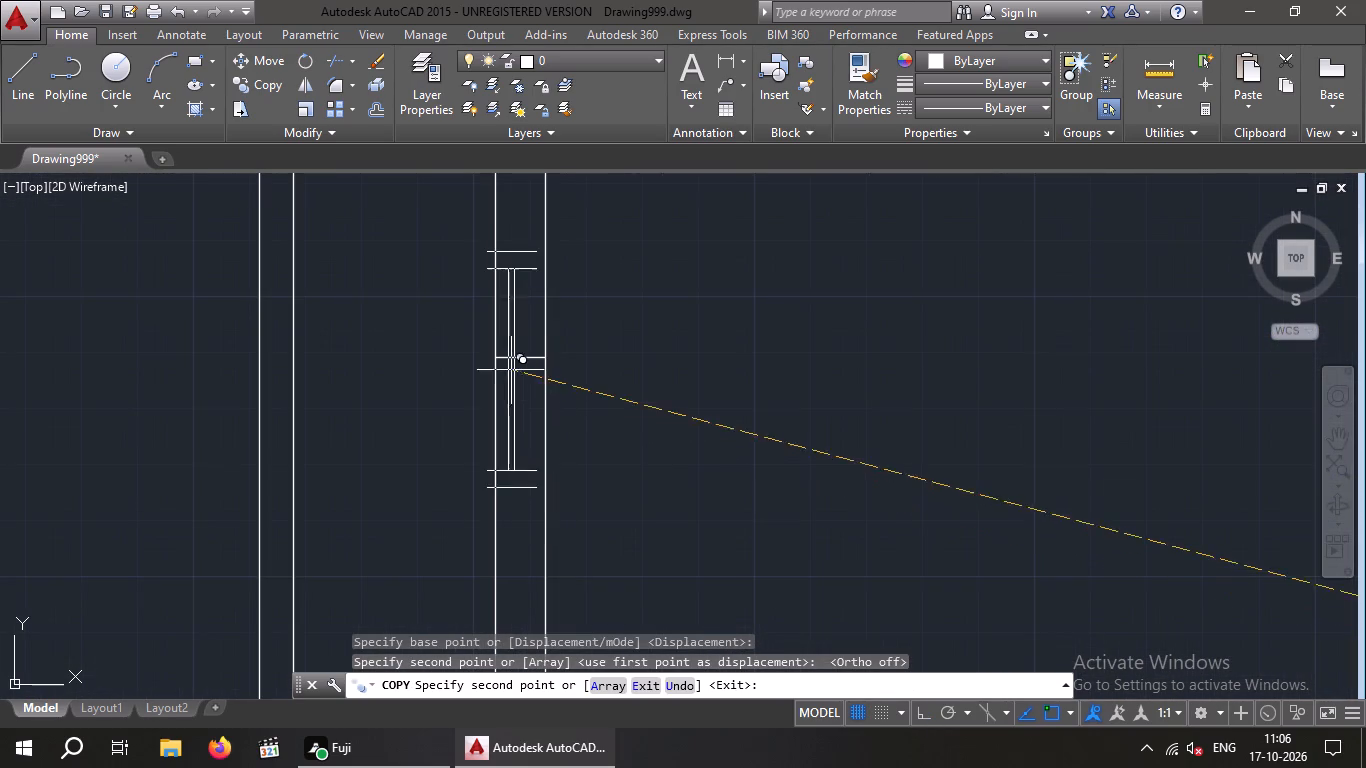
{"action": "scroll", "coordinate": [520, 359], "scroll_direction": "up", "scroll_amount": 4}
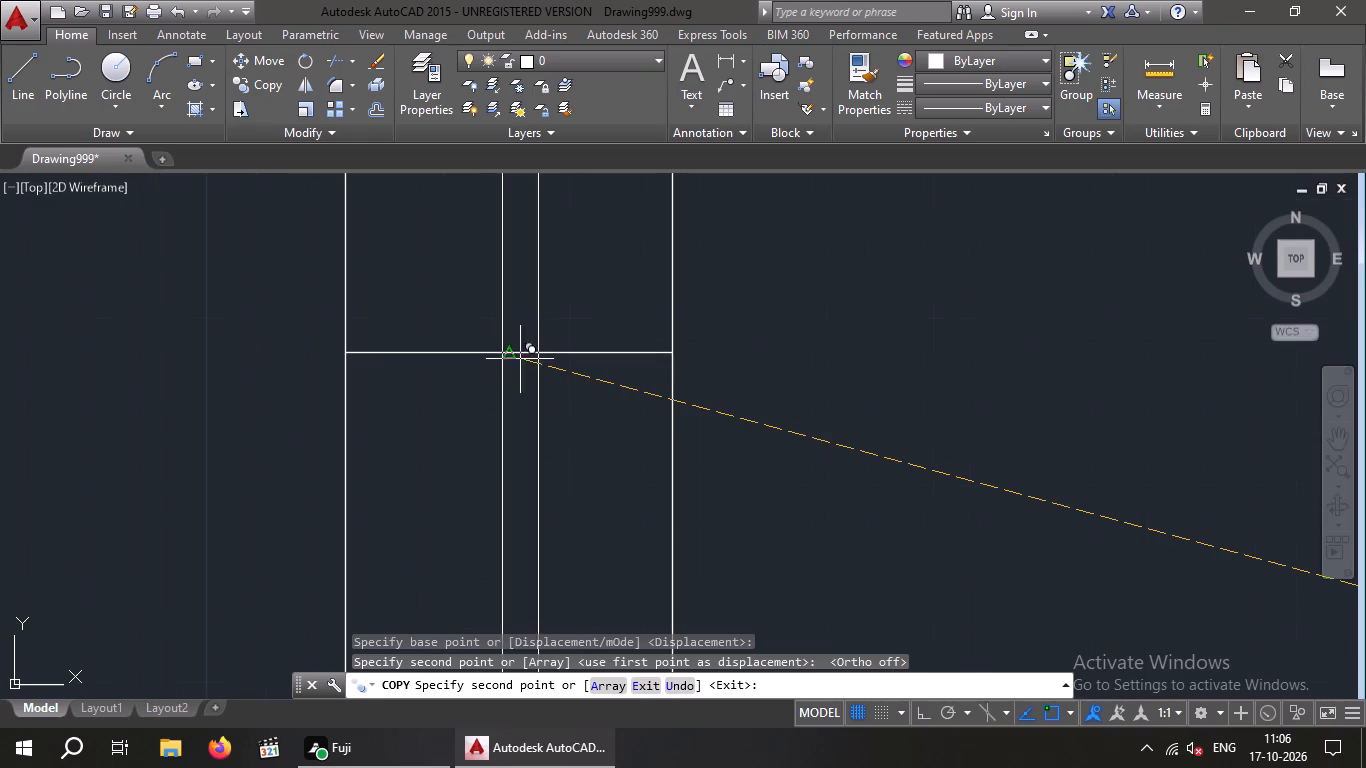
{"action": "left_click", "coordinate": [509, 354]}
{"action": "scroll", "coordinate": [511, 358], "scroll_direction": "down", "scroll_amount": 4}
{"action": "key", "text": "Escape"}
Delete the midpoint lines crossing the windows in the northwest room's west wall and in the north wall.
{"action": "scroll", "coordinate": [498, 364], "scroll_direction": "up", "scroll_amount": 3}
{"action": "left_click_drag", "start_coordinate": [499, 376], "coordinate": [493, 367]}
{"action": "left_click", "coordinate": [474, 315]}
{"action": "key", "text": "Delete"}
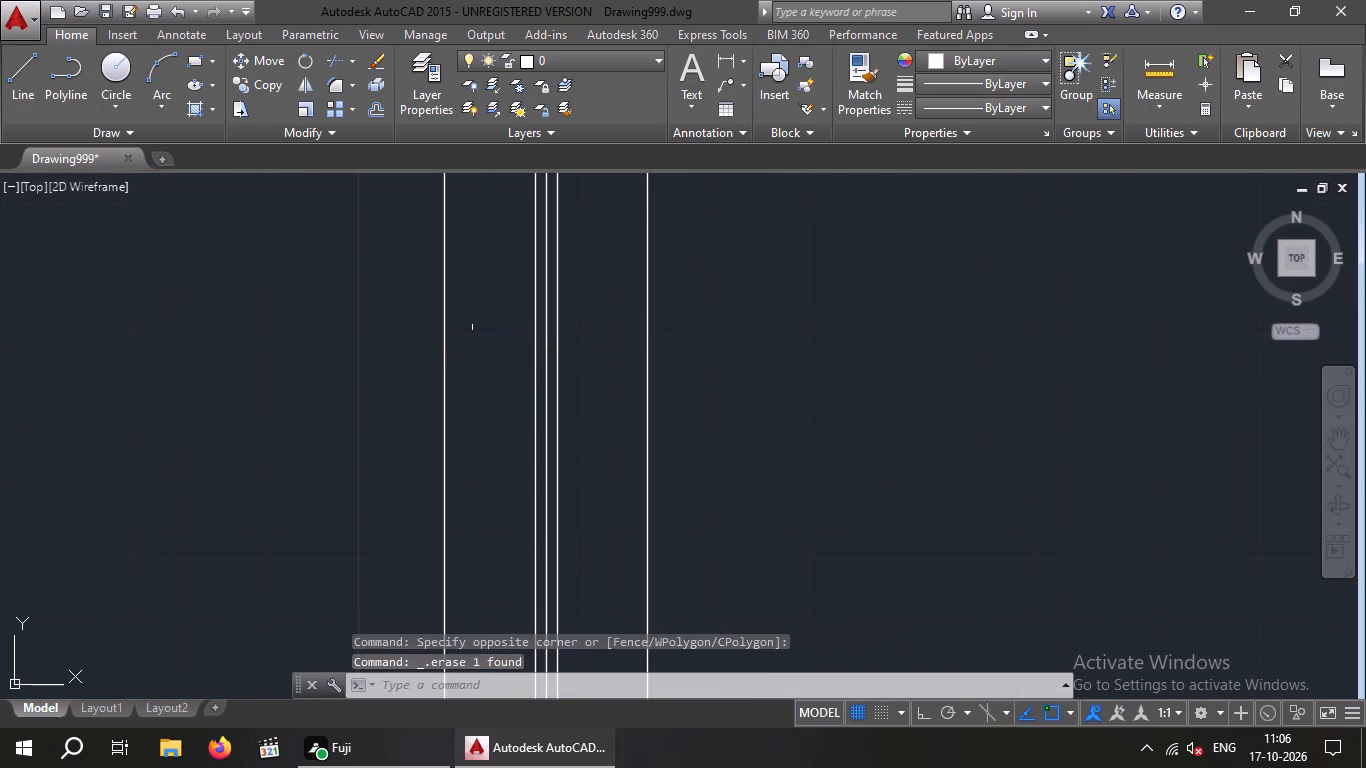
{"action": "scroll", "coordinate": [475, 327], "scroll_direction": "down", "scroll_amount": 6}
{"action": "scroll", "coordinate": [582, 332], "scroll_direction": "down", "scroll_amount": 4}
{"action": "middle_click_drag", "start_coordinate": [732, 342], "coordinate": [564, 511]}
{"action": "scroll", "coordinate": [593, 436], "scroll_direction": "up", "scroll_amount": 2}
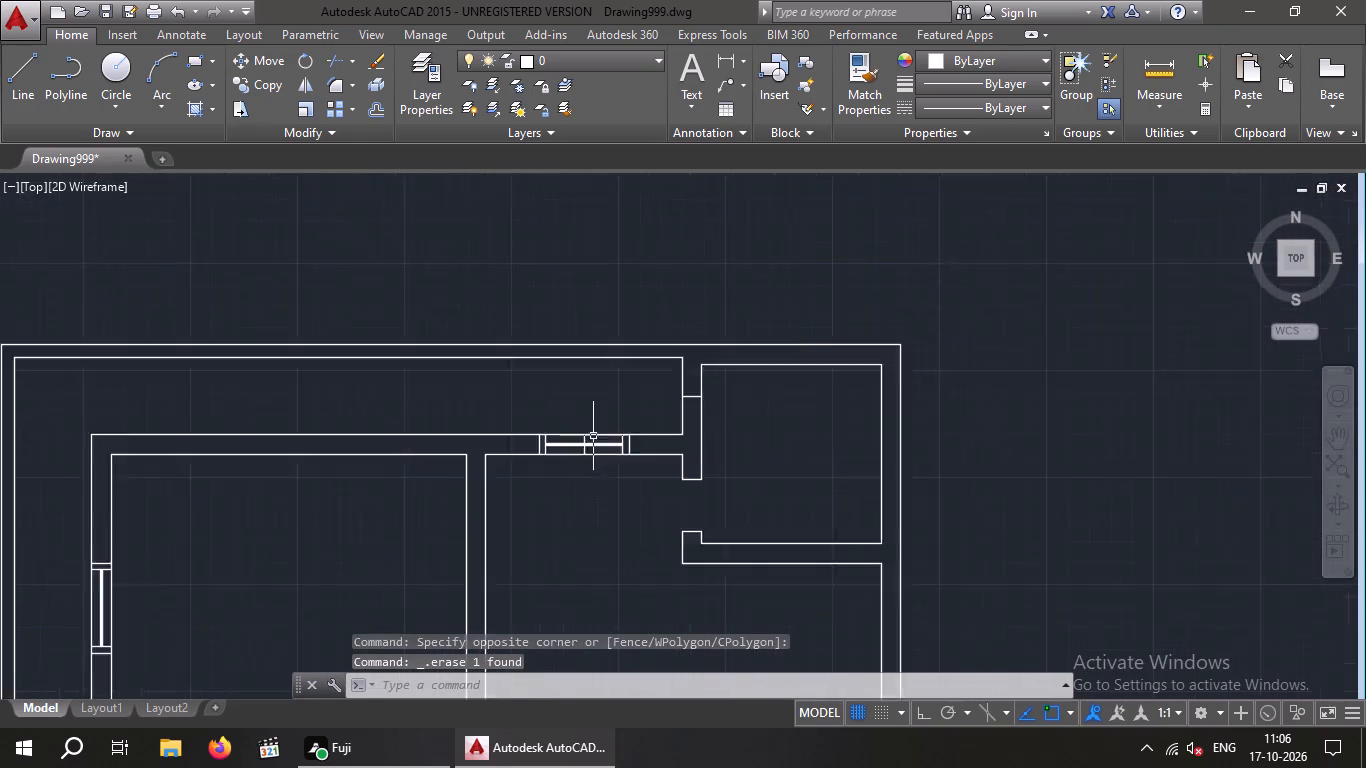
{"action": "scroll", "coordinate": [593, 436], "scroll_direction": "up", "scroll_amount": 6}
{"action": "left_click_drag", "start_coordinate": [550, 440], "coordinate": [355, 457]}
{"action": "left_click", "coordinate": [317, 467]}
{"action": "key", "text": "Delete"}
Delete the midpoint lines crossing the small west room's two windows, in its west and south walls.
{"action": "scroll", "coordinate": [383, 429], "scroll_direction": "down", "scroll_amount": 8}
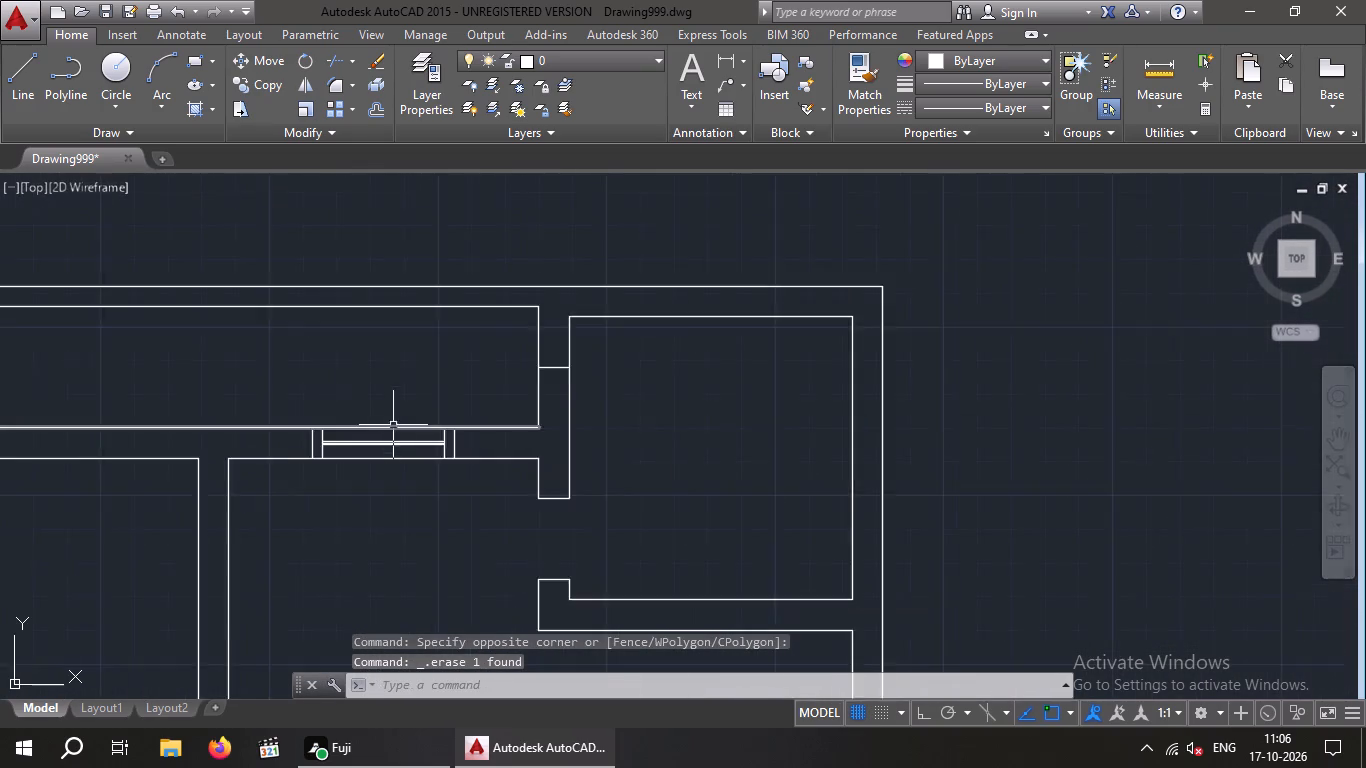
{"action": "scroll", "coordinate": [393, 425], "scroll_direction": "down", "scroll_amount": 3}
{"action": "scroll", "coordinate": [391, 498], "scroll_direction": "up", "scroll_amount": 1}
{"action": "middle_click_drag", "start_coordinate": [389, 492], "coordinate": [491, 386]}
{"action": "scroll", "coordinate": [380, 444], "scroll_direction": "up", "scroll_amount": 6}
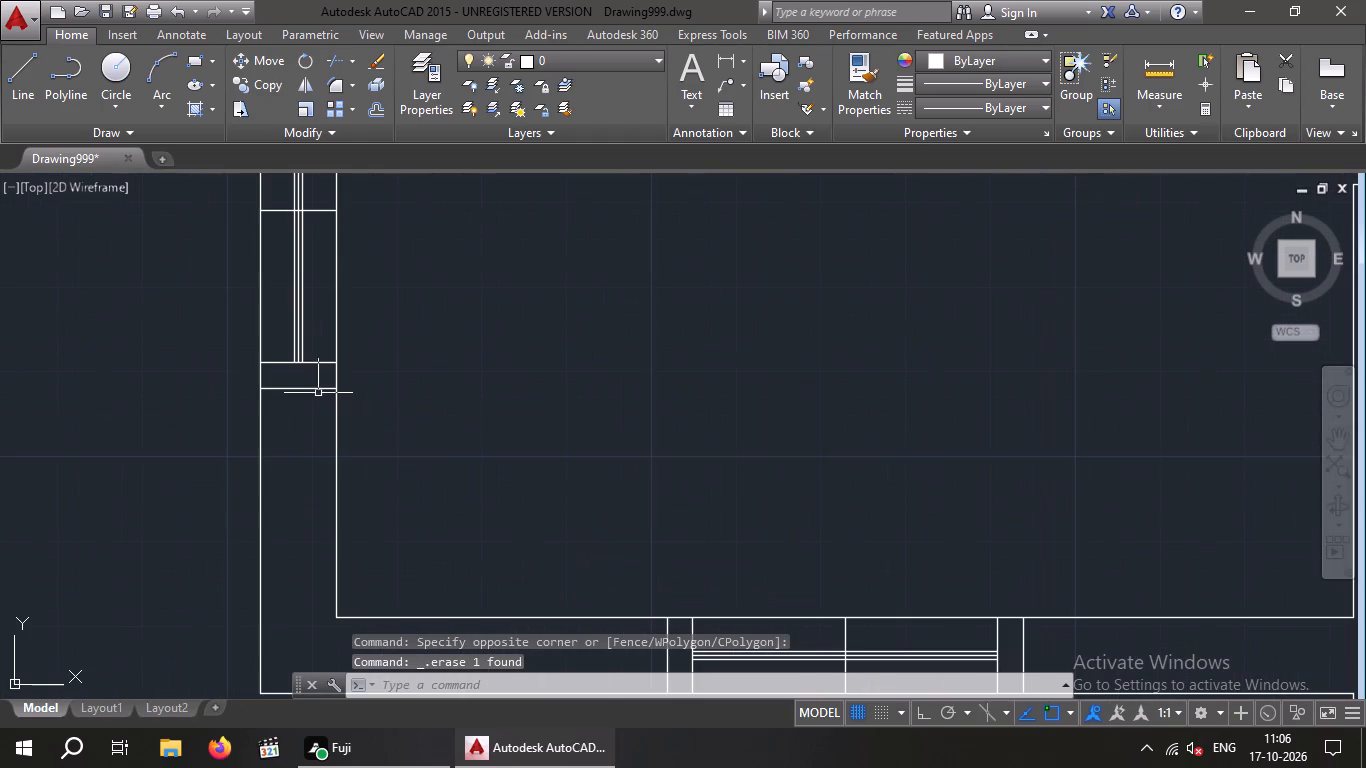
{"action": "middle_click_drag", "start_coordinate": [334, 395], "coordinate": [390, 567]}
{"action": "scroll", "coordinate": [311, 381], "scroll_direction": "up", "scroll_amount": 3}
{"action": "left_click_drag", "start_coordinate": [396, 438], "coordinate": [379, 416]}
{"action": "left_click", "coordinate": [367, 330]}
{"action": "key", "text": "Delete"}
{"action": "scroll", "coordinate": [389, 374], "scroll_direction": "down", "scroll_amount": 6}
{"action": "scroll", "coordinate": [606, 565], "scroll_direction": "up", "scroll_amount": 5}
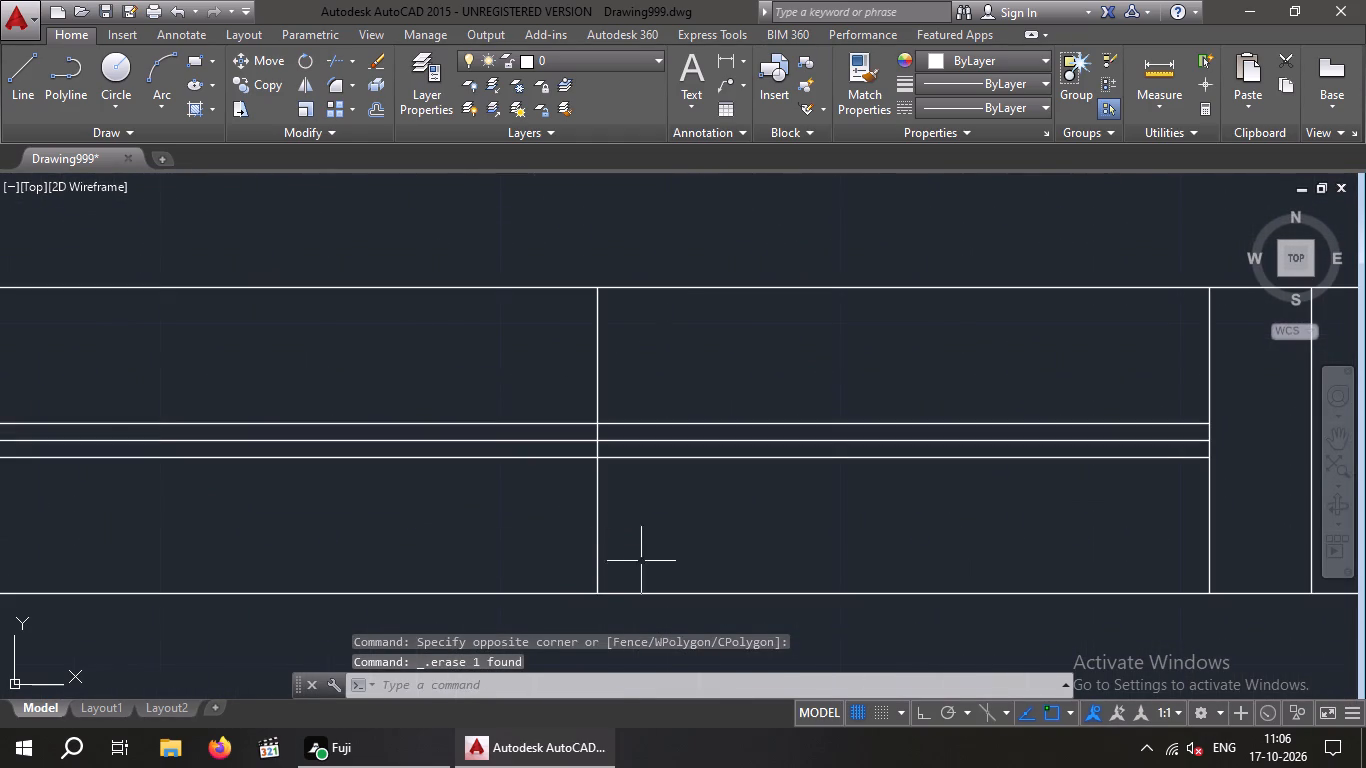
{"action": "left_click_drag", "start_coordinate": [651, 542], "coordinate": [552, 555]}
{"action": "left_click", "coordinate": [534, 555]}
{"action": "key", "text": "Delete"}
Delete the midpoint line crossing the window in the narrow southern room's south wall.
{"action": "scroll", "coordinate": [537, 542], "scroll_direction": "down", "scroll_amount": 6}
{"action": "scroll", "coordinate": [564, 432], "scroll_direction": "down", "scroll_amount": 3}
{"action": "middle_click_drag", "start_coordinate": [564, 431], "coordinate": [522, 447]}
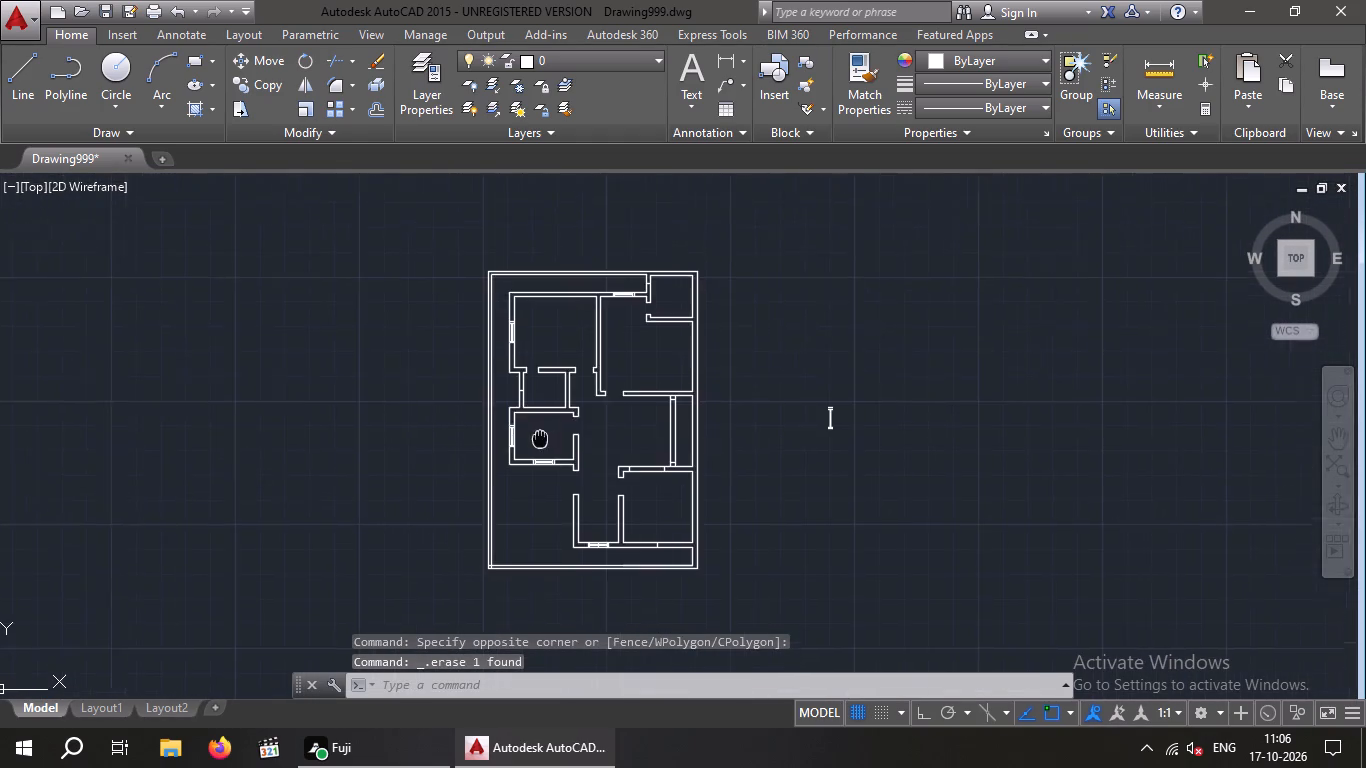
{"action": "middle_click_drag", "start_coordinate": [522, 447], "coordinate": [392, 487]}
{"action": "middle_click_drag", "start_coordinate": [464, 508], "coordinate": [496, 465]}
{"action": "scroll", "coordinate": [496, 465], "scroll_direction": "up", "scroll_amount": 1}
{"action": "middle_click_drag", "start_coordinate": [475, 540], "coordinate": [482, 523]}
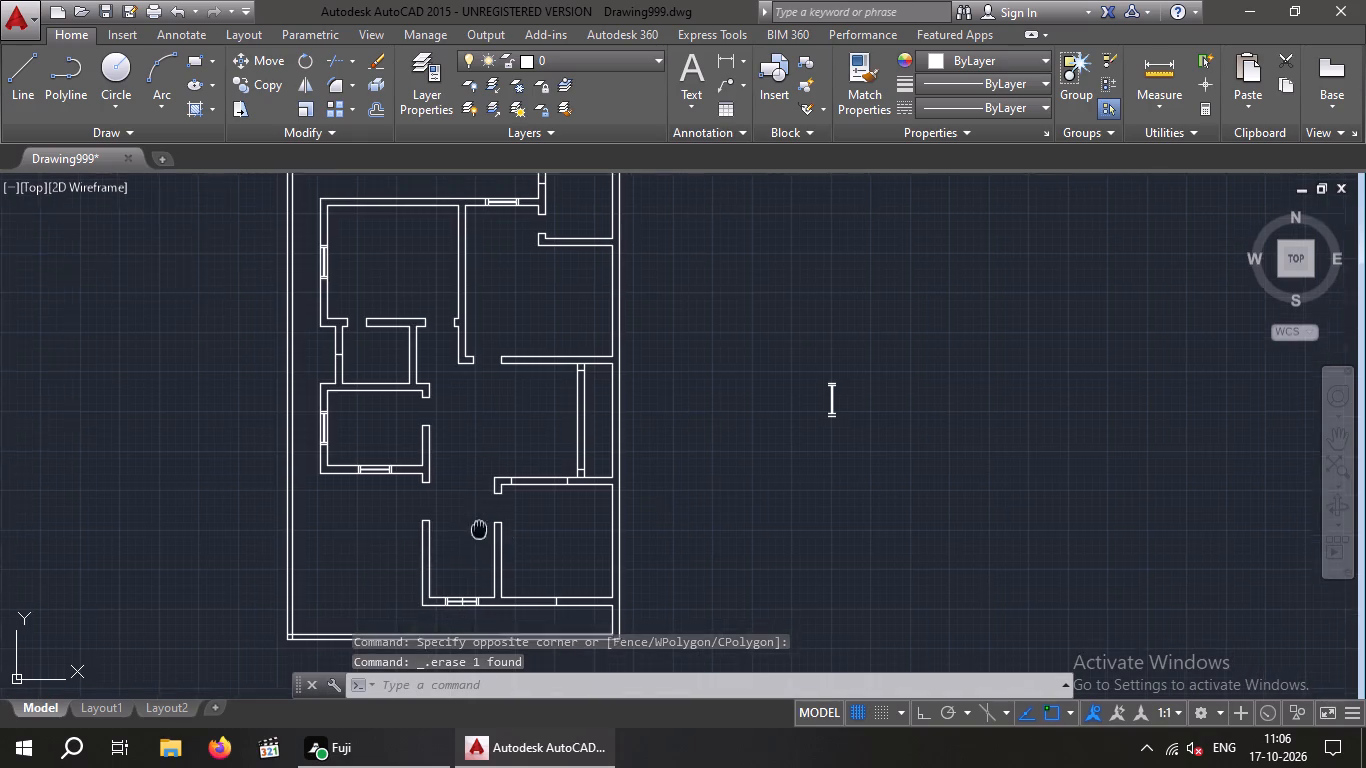
{"action": "middle_click_drag", "start_coordinate": [482, 523], "coordinate": [532, 350]}
{"action": "scroll", "coordinate": [506, 421], "scroll_direction": "up", "scroll_amount": 5}
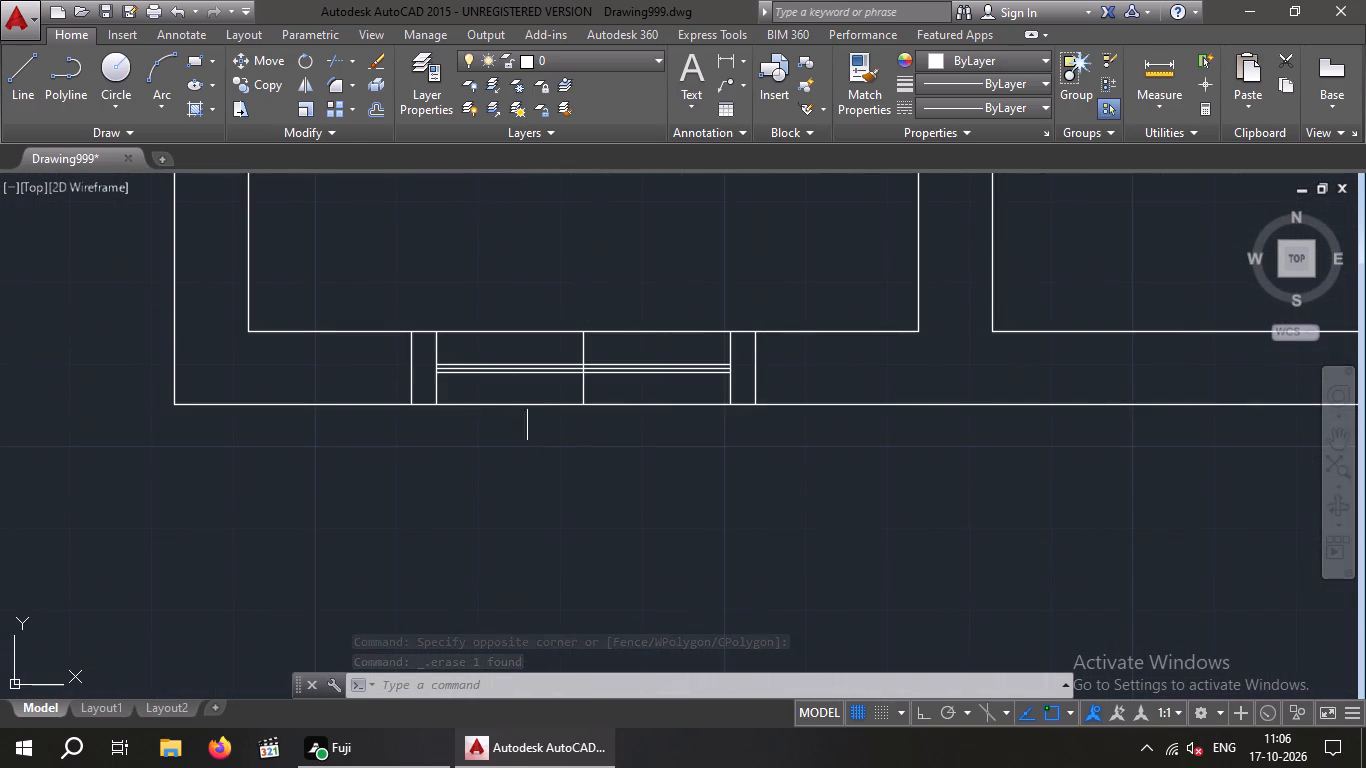
{"action": "scroll", "coordinate": [599, 397], "scroll_direction": "up", "scroll_amount": 3}
{"action": "left_click_drag", "start_coordinate": [636, 355], "coordinate": [482, 401]}
{"action": "left_click", "coordinate": [452, 403]}
{"action": "key", "text": "Delete"}
Offset the inner south end line of the vertical window symbol beside the plan 2' to the north.
{"action": "scroll", "coordinate": [496, 427], "scroll_direction": "down", "scroll_amount": 6}
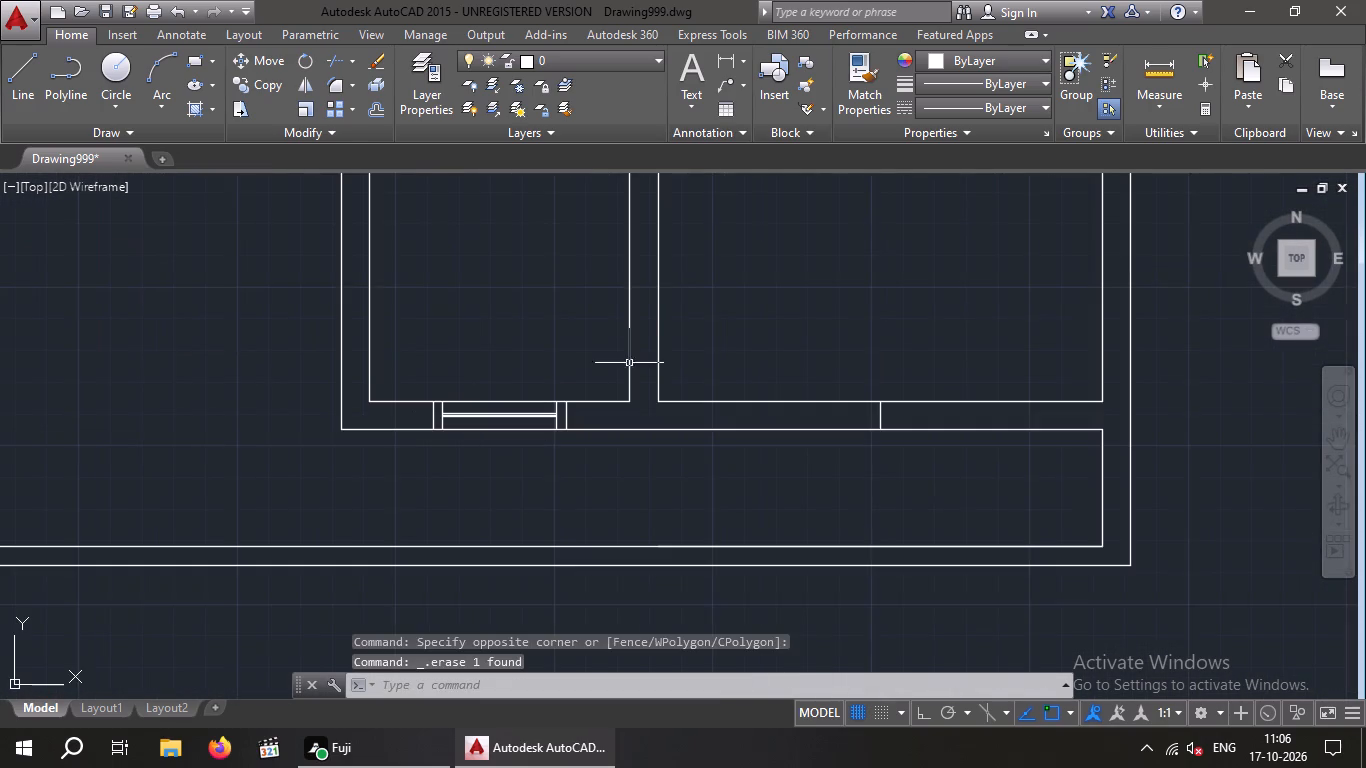
{"action": "scroll", "coordinate": [670, 298], "scroll_direction": "down", "scroll_amount": 4}
{"action": "middle_click_drag", "start_coordinate": [635, 346], "coordinate": [554, 479]}
{"action": "scroll", "coordinate": [585, 384], "scroll_direction": "up", "scroll_amount": 4}
{"action": "scroll", "coordinate": [628, 434], "scroll_direction": "down", "scroll_amount": 4}
{"action": "middle_click_drag", "start_coordinate": [649, 476], "coordinate": [569, 440]}
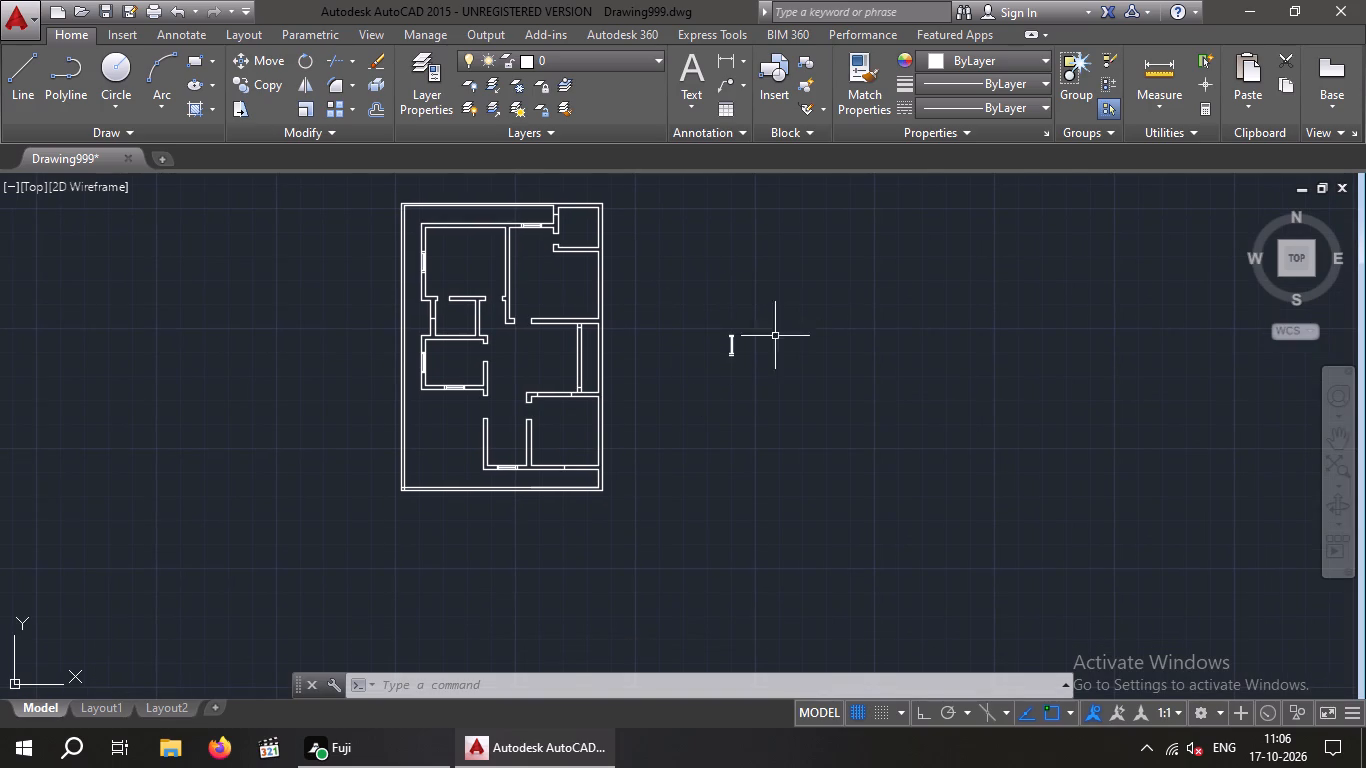
{"action": "scroll", "coordinate": [731, 343], "scroll_direction": "up", "scroll_amount": 4}
{"action": "scroll", "coordinate": [736, 340], "scroll_direction": "down", "scroll_amount": 3}
{"action": "middle_click_drag", "start_coordinate": [736, 343], "coordinate": [733, 412]}
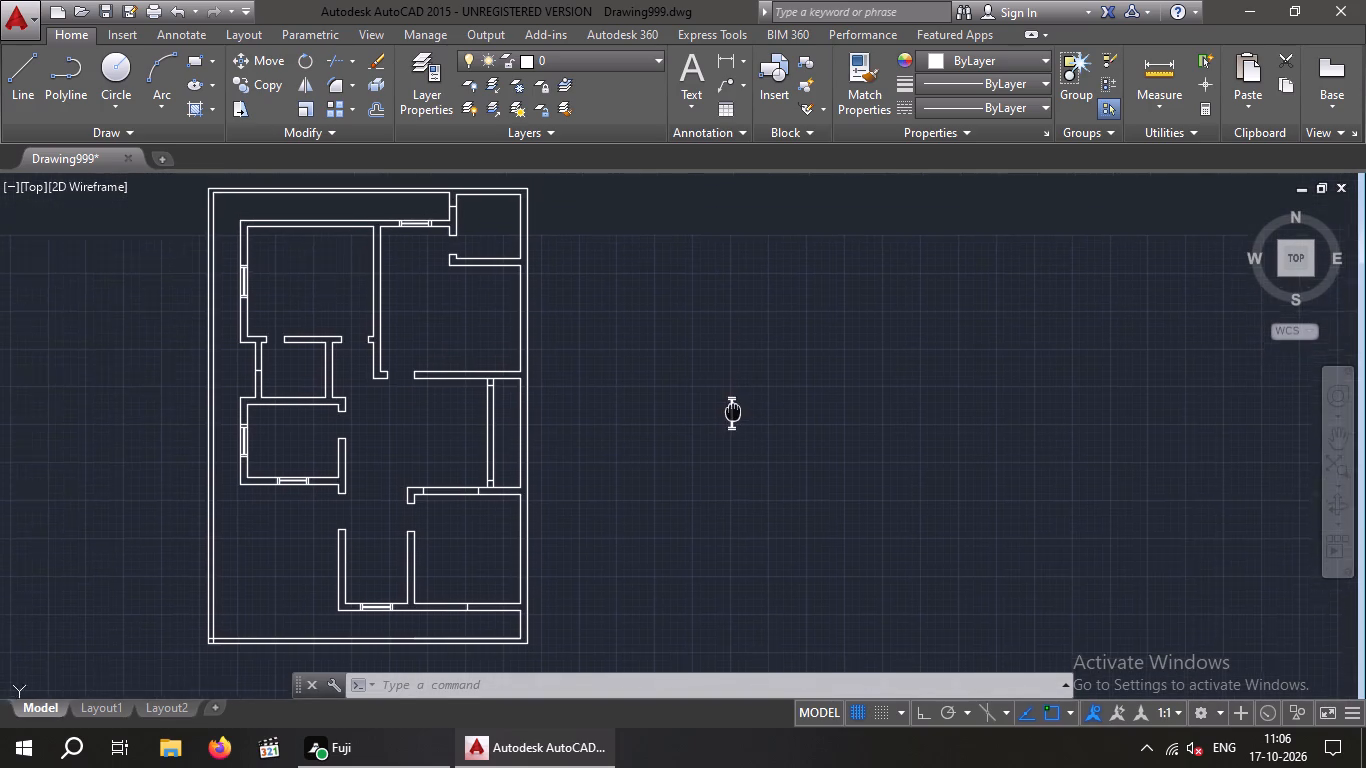
{"action": "middle_click_drag", "start_coordinate": [733, 412], "coordinate": [726, 438]}
{"action": "middle_click", "coordinate": [726, 438]}
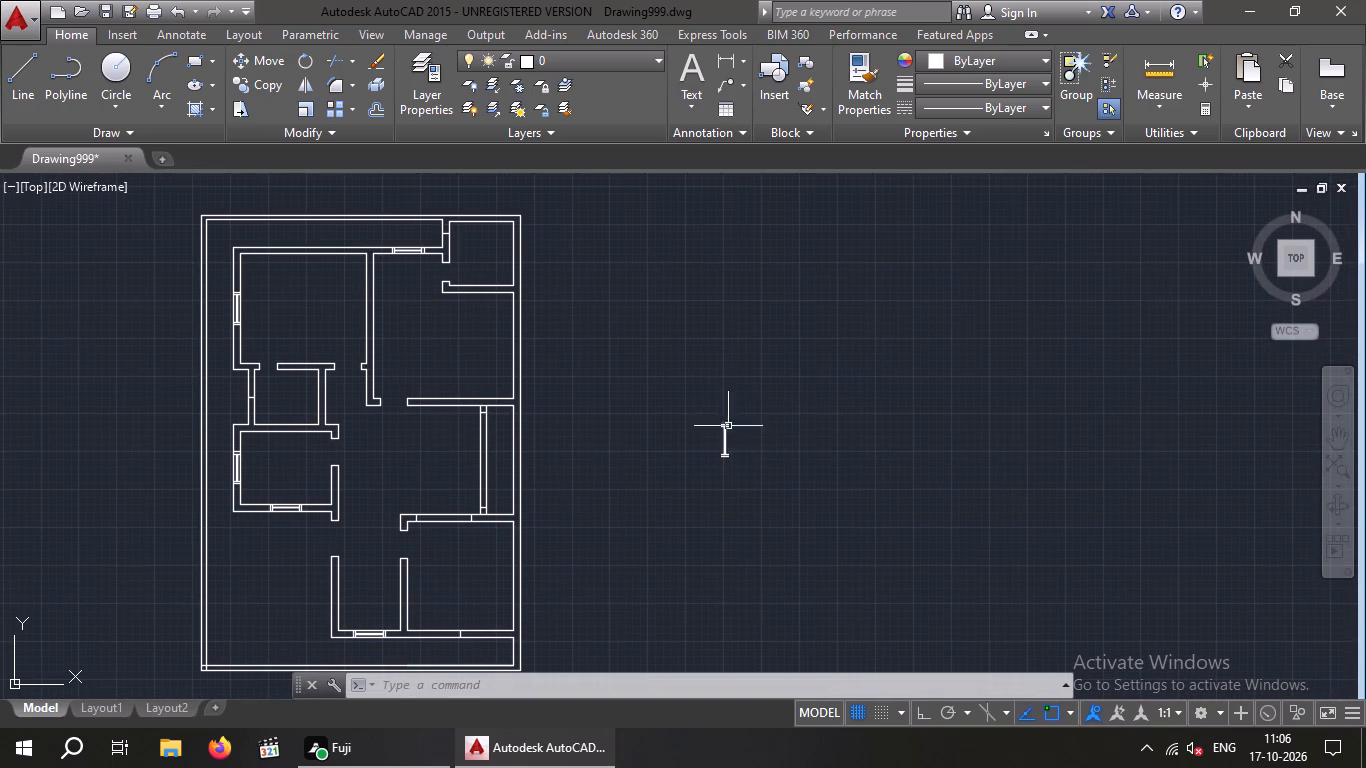
{"action": "scroll", "coordinate": [717, 472], "scroll_direction": "up", "scroll_amount": 4}
{"action": "middle_click_drag", "start_coordinate": [699, 524], "coordinate": [660, 621]}
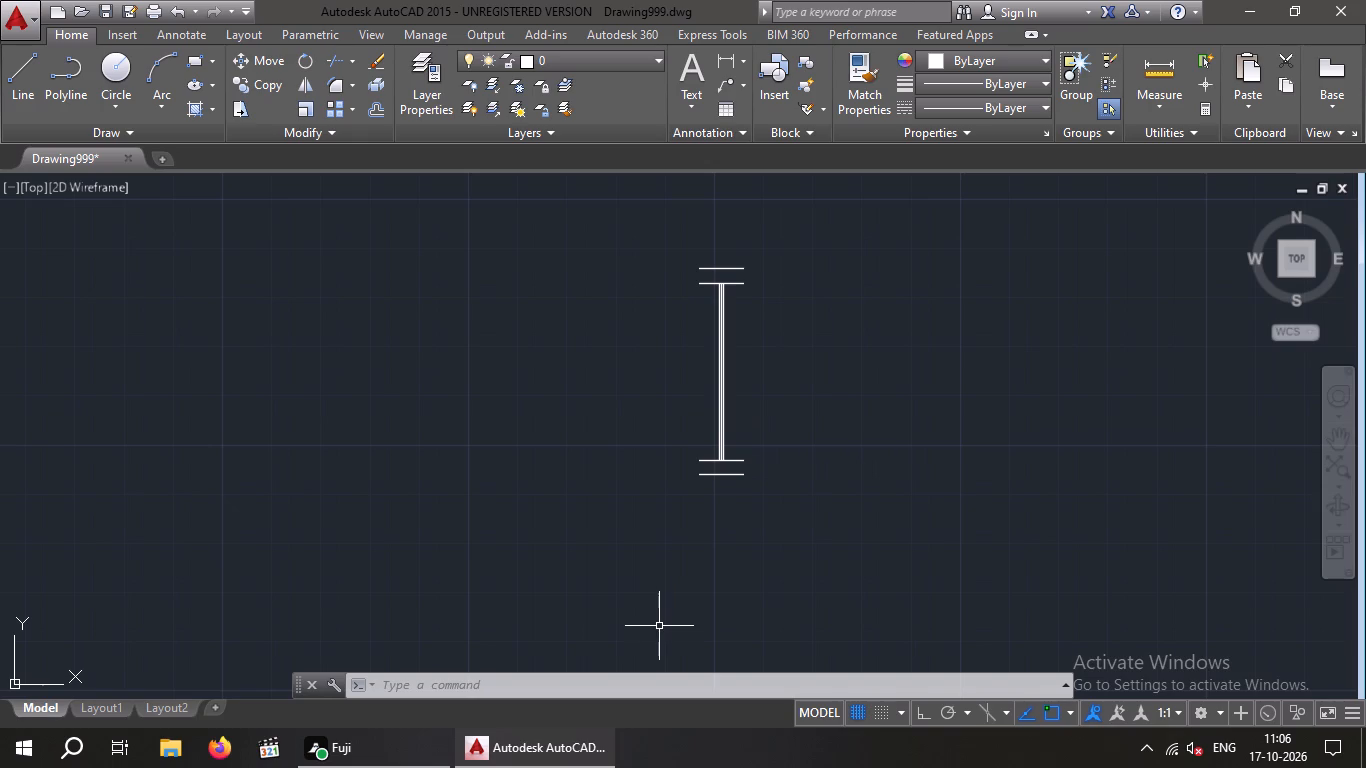
{"action": "key", "text": "Escape"}
{"action": "key", "text": "Escape"}
{"action": "key", "text": "o"}
{"action": "key", "text": "Return"}
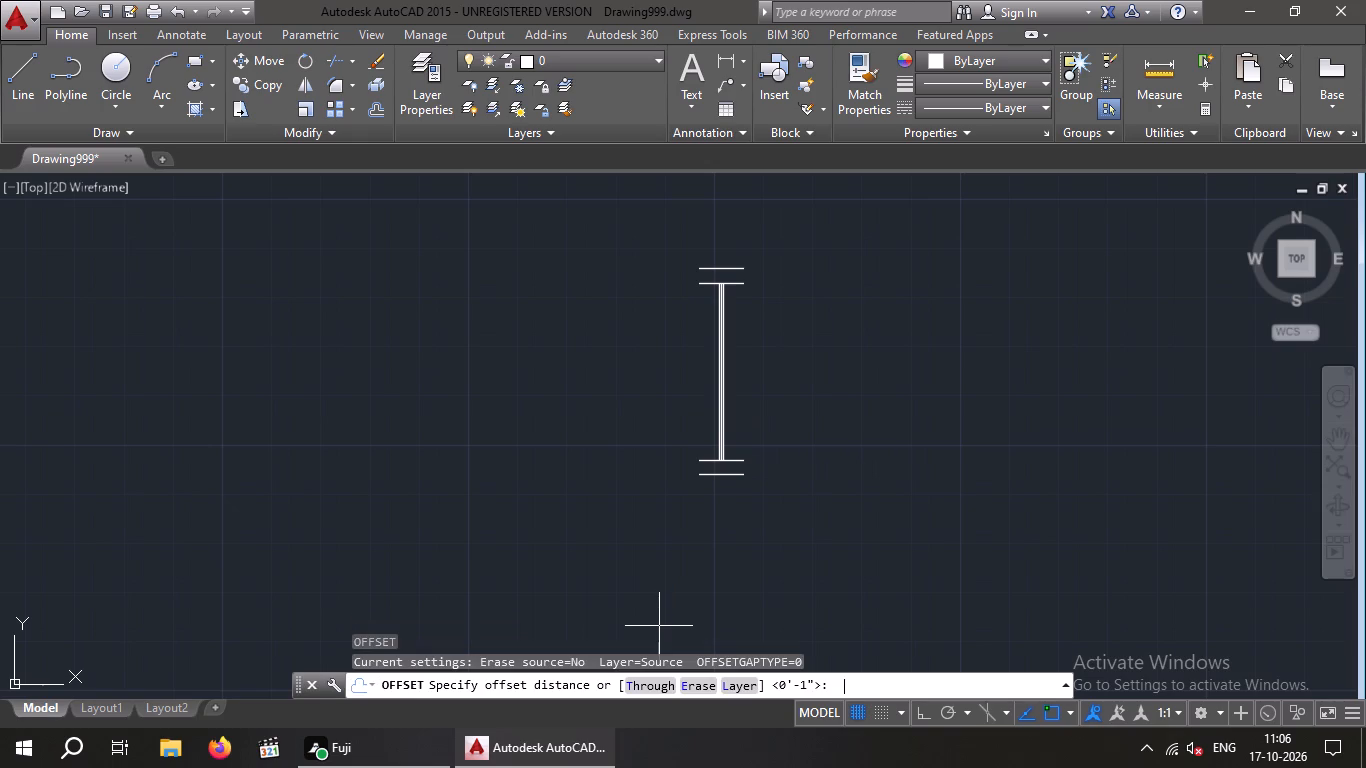
{"action": "key", "text": "2"}
{"action": "key", "text": "apostrophe"}
{"action": "key", "text": "Return"}
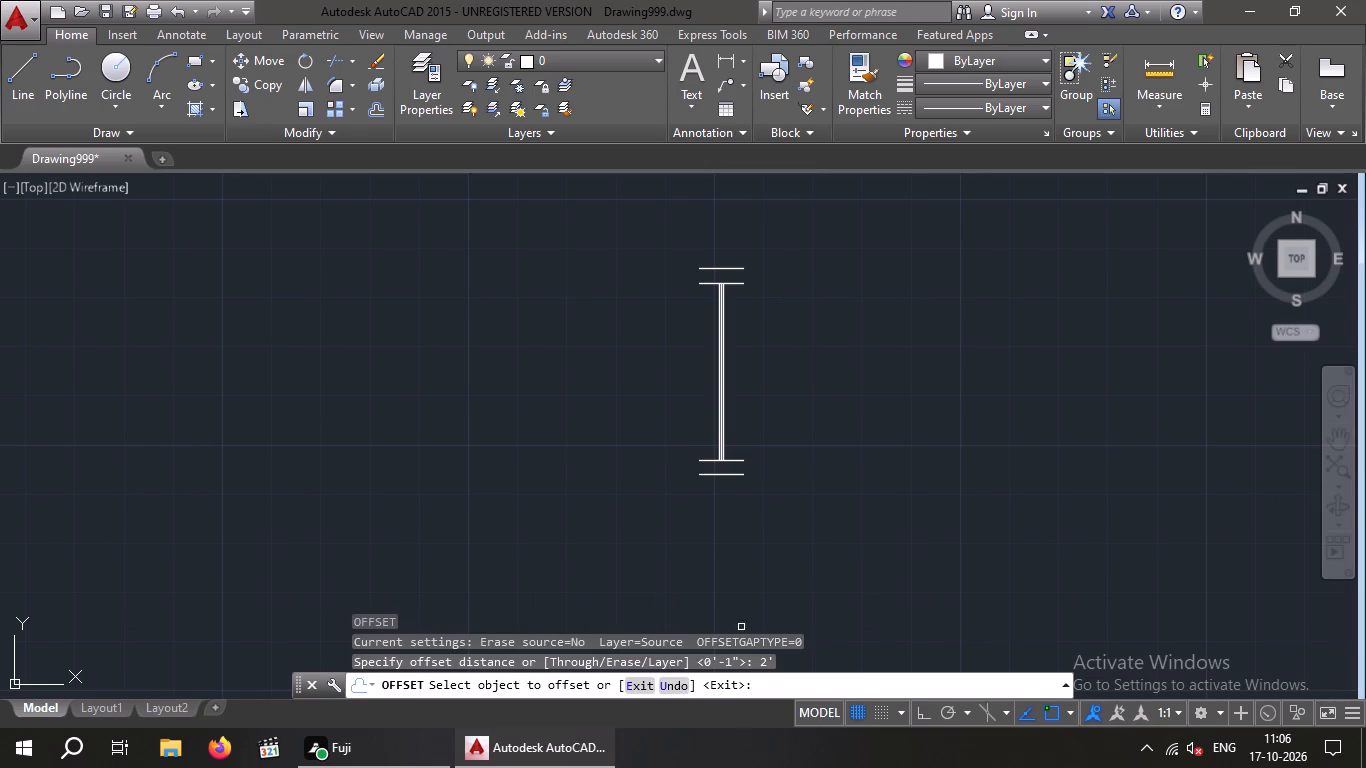
{"action": "scroll", "coordinate": [714, 453], "scroll_direction": "up", "scroll_amount": 2}
{"action": "middle_click_drag", "start_coordinate": [710, 492], "coordinate": [649, 596]}
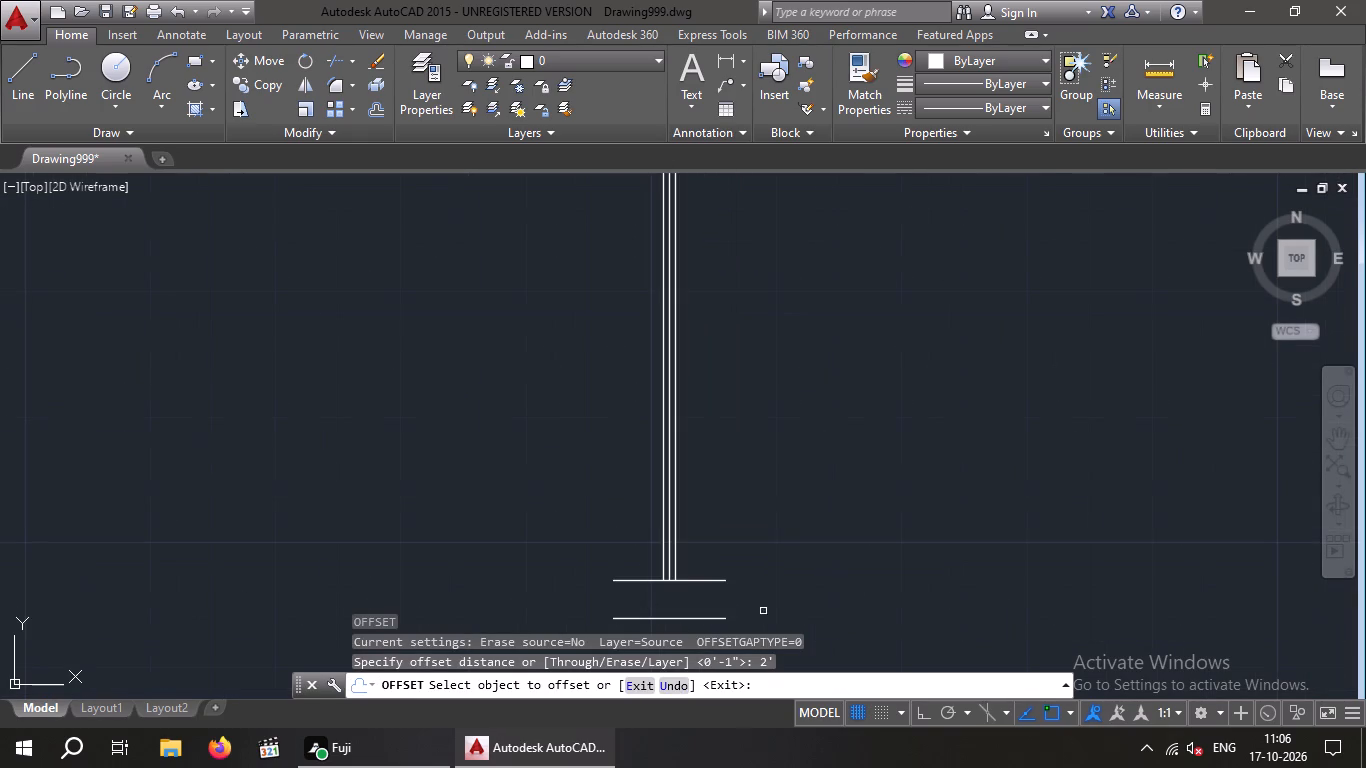
{"action": "left_click", "coordinate": [710, 582]}
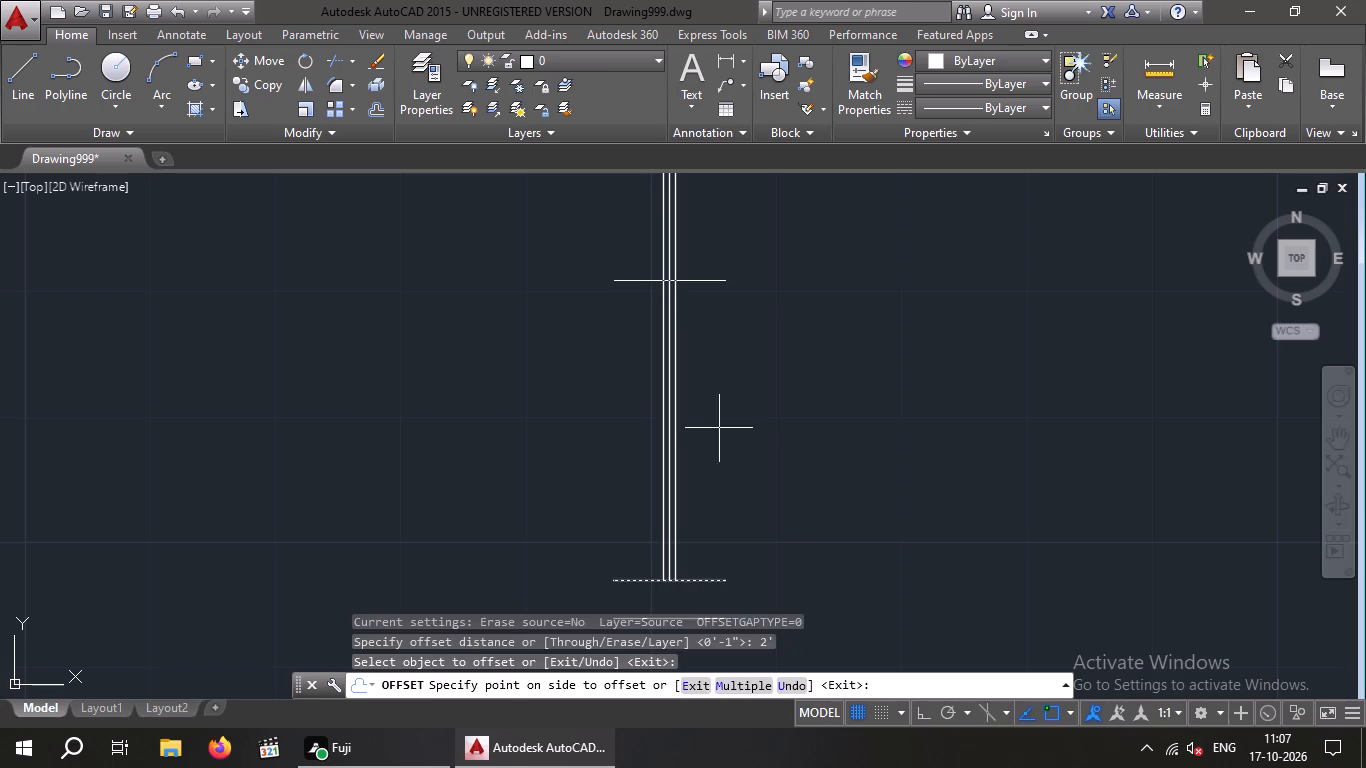
{"action": "left_click", "coordinate": [719, 428]}
{"action": "scroll", "coordinate": [762, 381], "scroll_direction": "down", "scroll_amount": 1}
{"action": "middle_click_drag", "start_coordinate": [756, 426], "coordinate": [730, 531]}
{"action": "key", "text": "Escape"}
{"action": "key", "text": "Escape"}
Offset the new cross line in the vertical window symbol 3" to the north.
{"action": "key", "text": "o"}
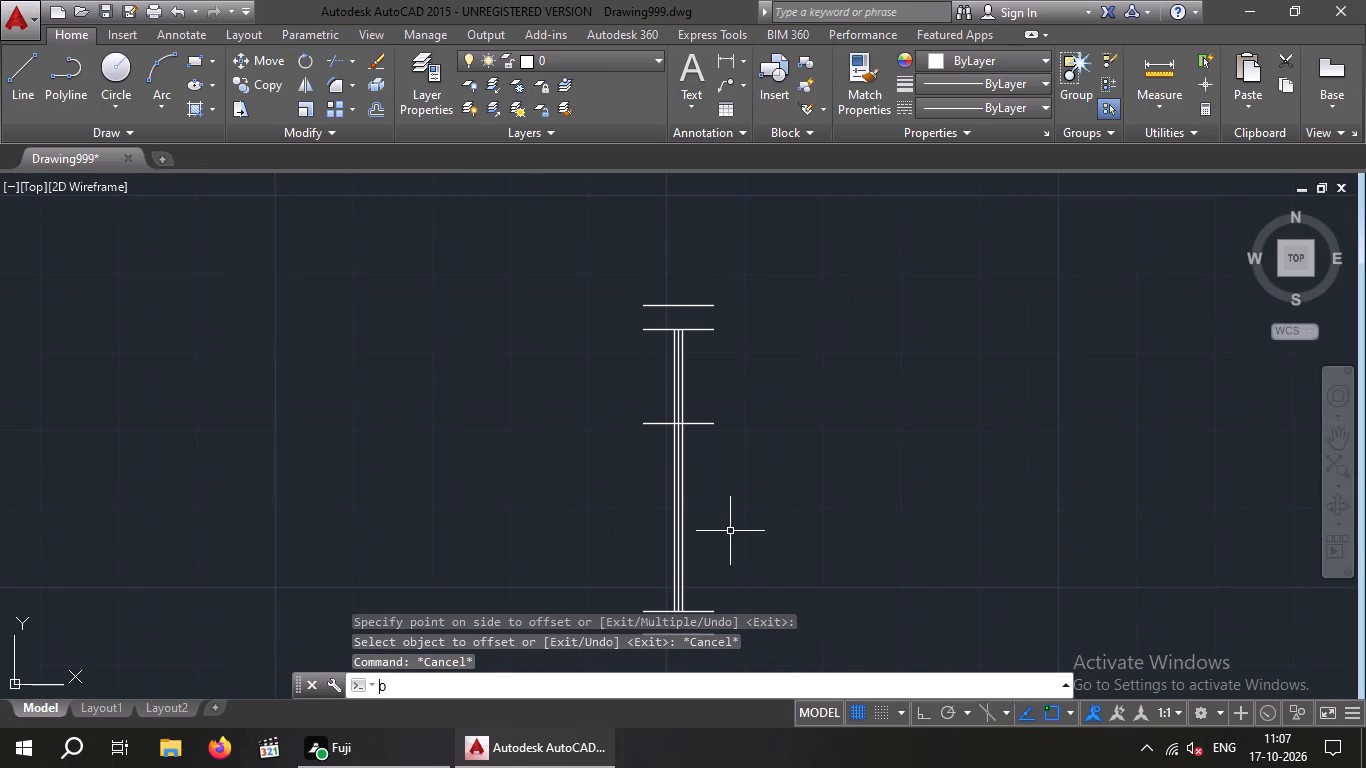
{"action": "key", "text": "Return"}
{"action": "key", "text": "3"}
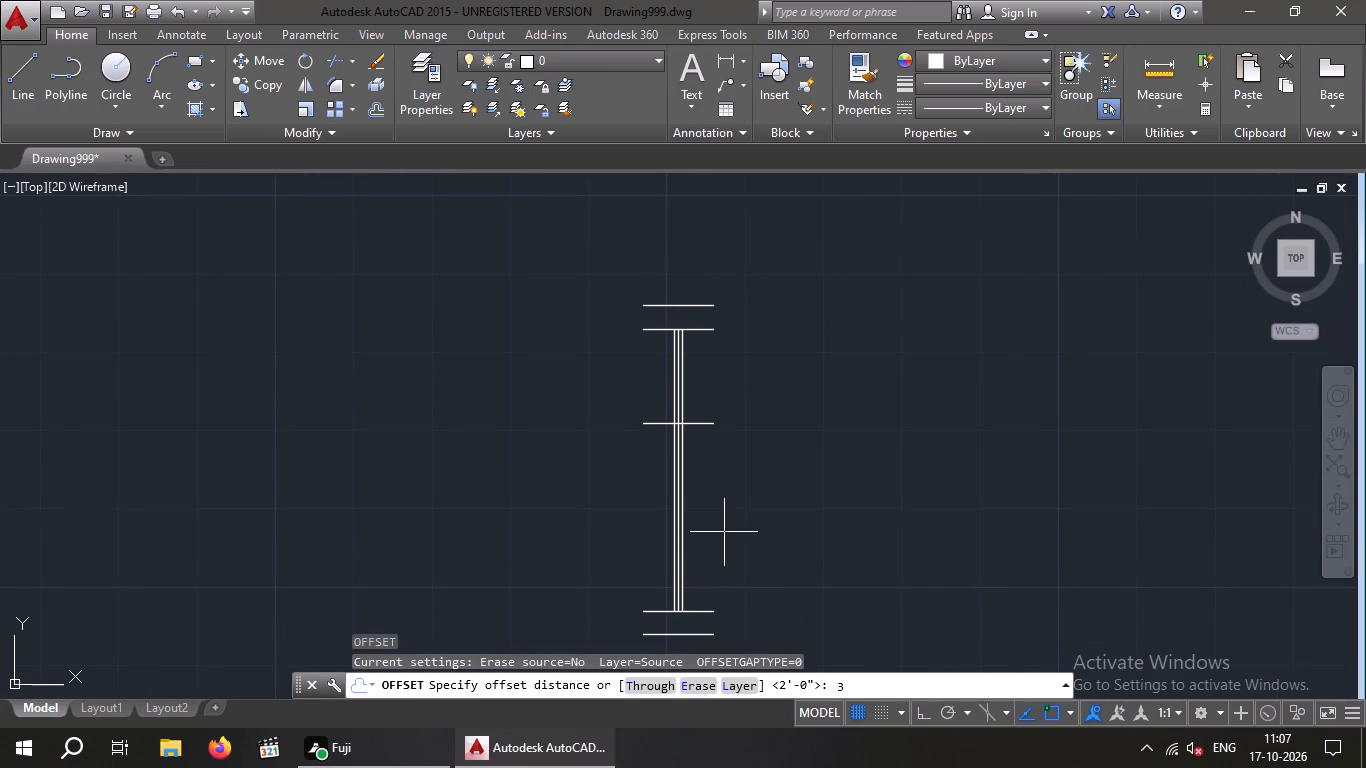
{"action": "key", "text": "shift+quotedbl"}
{"action": "key", "text": "Return"}
{"action": "left_click", "coordinate": [705, 425]}
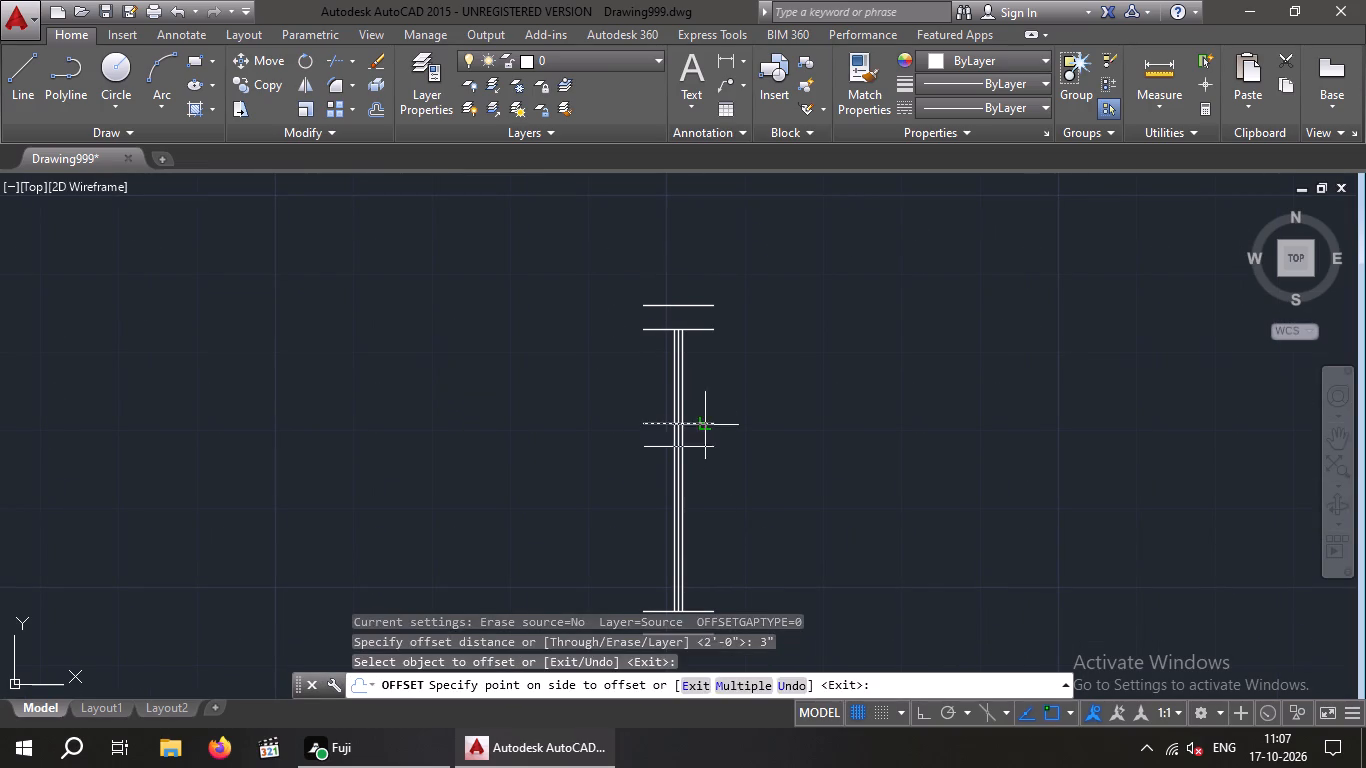
{"action": "left_click", "coordinate": [698, 373]}
{"action": "key", "text": "Escape"}
{"action": "key", "text": "Escape"}
Trim the three vertical window lines away between and above the two new cross lines, leaving a 2' symbol.
{"action": "type", "text": "TR"}
{"action": "key", "text": "space"}
{"action": "key", "text": "space"}
{"action": "scroll", "coordinate": [688, 418], "scroll_direction": "up", "scroll_amount": 3}
{"action": "right_click_drag", "start_coordinate": [703, 399], "coordinate": [698, 337]}
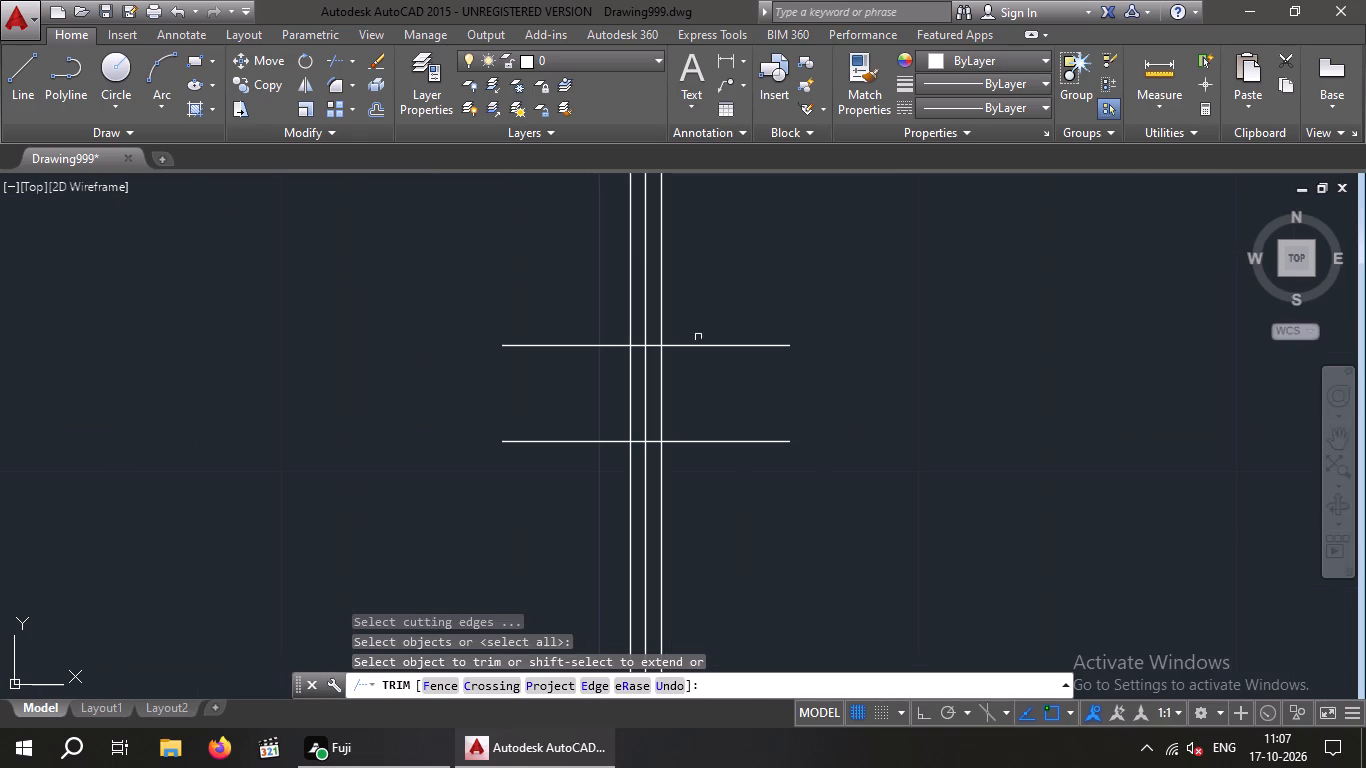
{"action": "right_click_drag", "start_coordinate": [698, 337], "coordinate": [554, 306]}
{"action": "left_click_drag", "start_coordinate": [723, 250], "coordinate": [556, 306]}
{"action": "left_click", "coordinate": [554, 306]}
{"action": "right_click_drag", "start_coordinate": [646, 379], "coordinate": [713, 443]}
{"action": "right_click_drag", "start_coordinate": [706, 438], "coordinate": [748, 376]}
{"action": "left_click_drag", "start_coordinate": [748, 376], "coordinate": [667, 420]}
{"action": "right_click_drag", "start_coordinate": [748, 376], "coordinate": [822, 389]}
{"action": "left_click", "coordinate": [573, 408]}
{"action": "key", "text": "Escape"}
{"action": "key", "text": "Escape"}
{"action": "scroll", "coordinate": [822, 388], "scroll_direction": "down", "scroll_amount": 4}
{"action": "key", "text": "Escape"}
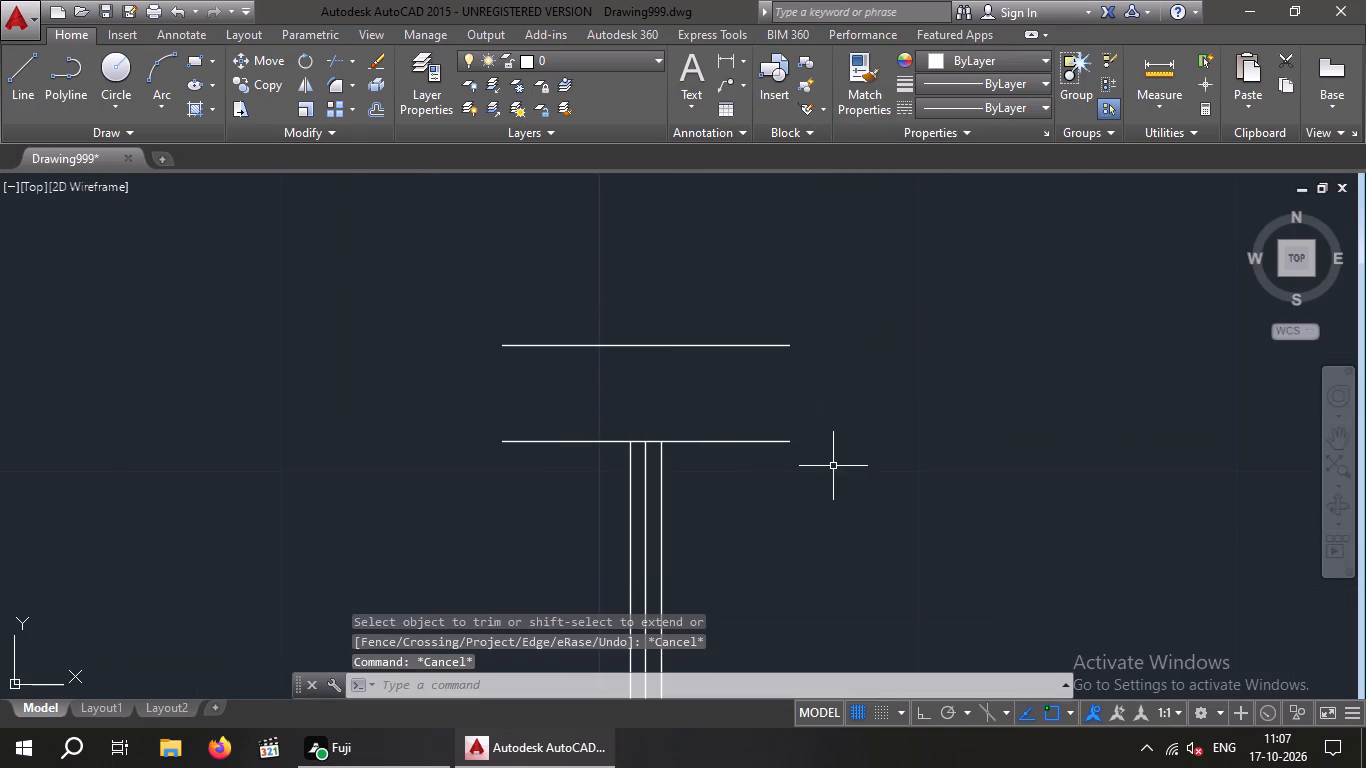
{"action": "key", "text": "Escape"}
Copy the 2' window symbol from its center onto the midpoint line in the small middle-west room's west wall.
{"action": "middle_click_drag", "start_coordinate": [825, 493], "coordinate": [823, 446]}
{"action": "scroll", "coordinate": [834, 439], "scroll_direction": "down", "scroll_amount": 3}
{"action": "left_click_drag", "start_coordinate": [719, 374], "coordinate": [739, 384]}
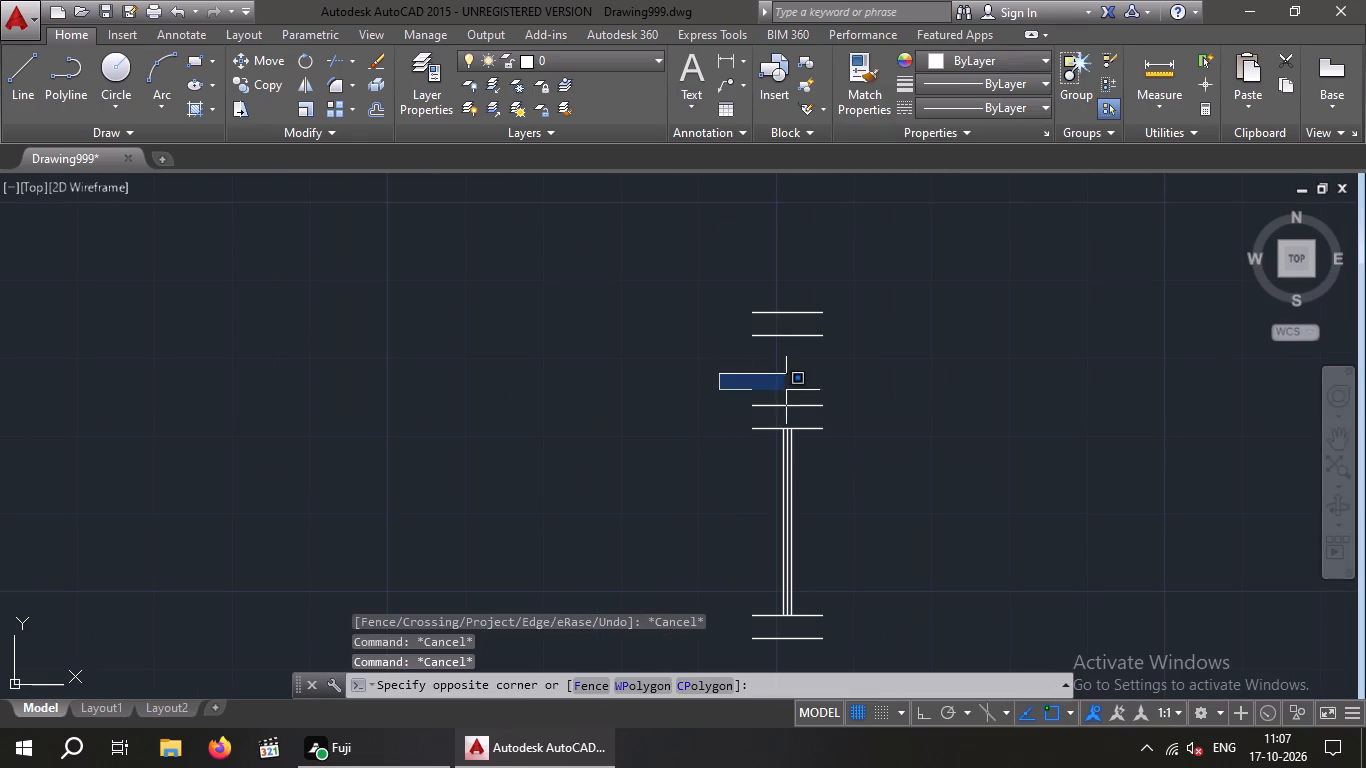
{"action": "left_click_drag", "start_coordinate": [892, 657], "coordinate": [881, 646]}
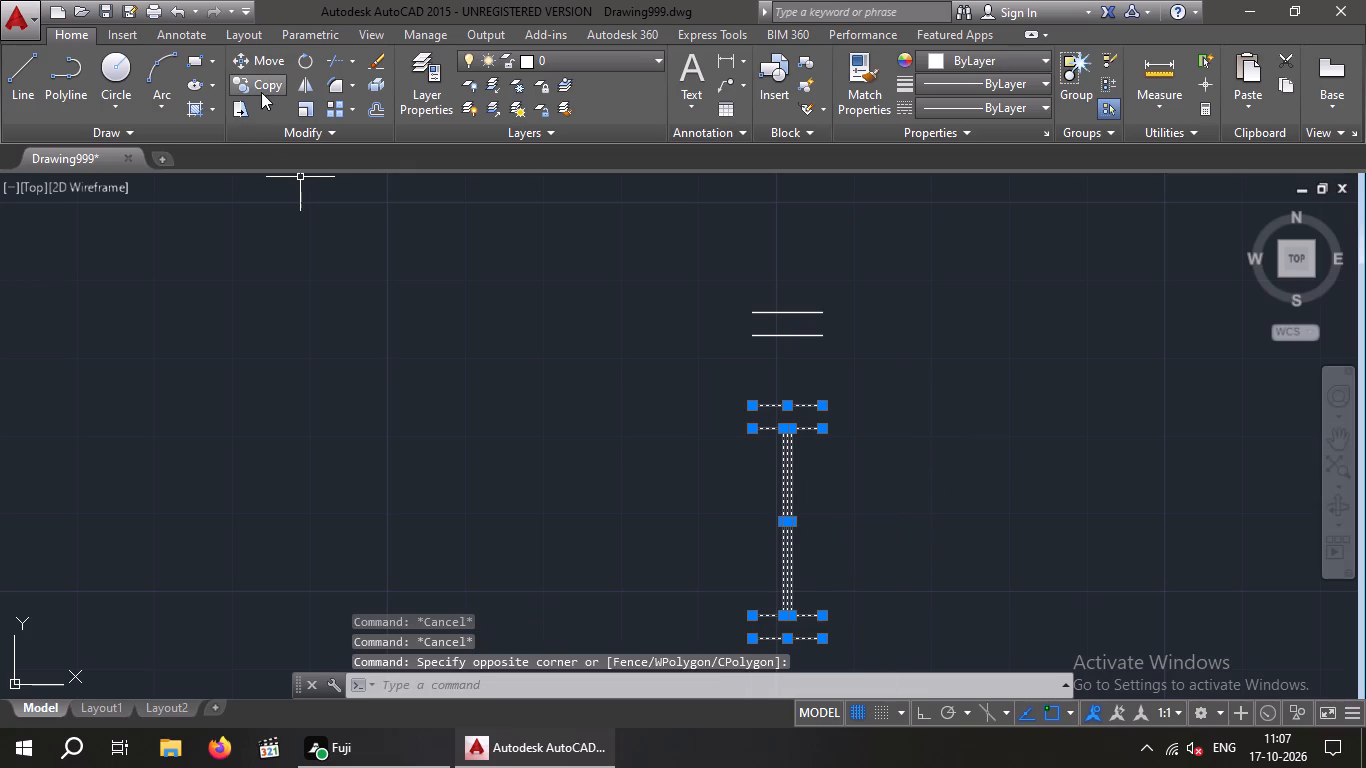
{"action": "left_click", "coordinate": [260, 84]}
{"action": "scroll", "coordinate": [761, 539], "scroll_direction": "up", "scroll_amount": 4}
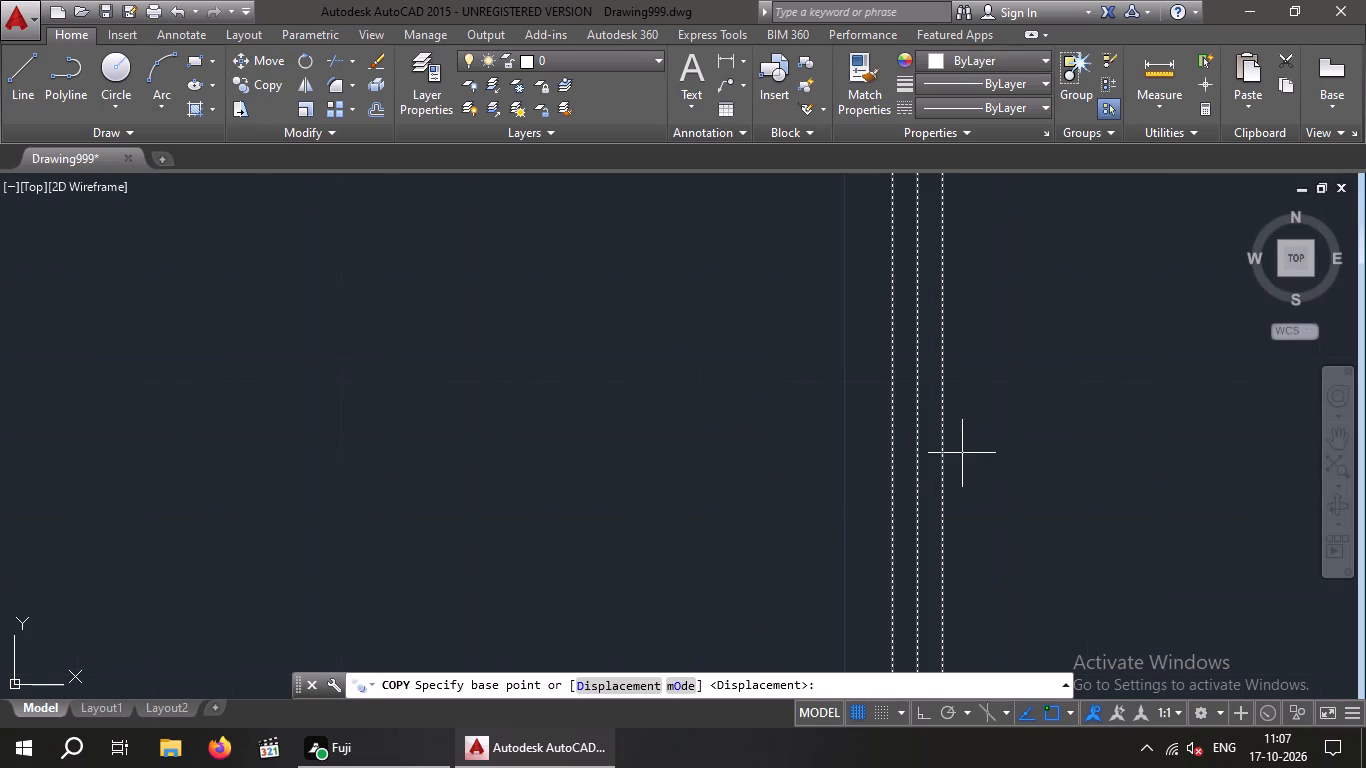
{"action": "left_click", "coordinate": [917, 440]}
{"action": "scroll", "coordinate": [892, 448], "scroll_direction": "down", "scroll_amount": 5}
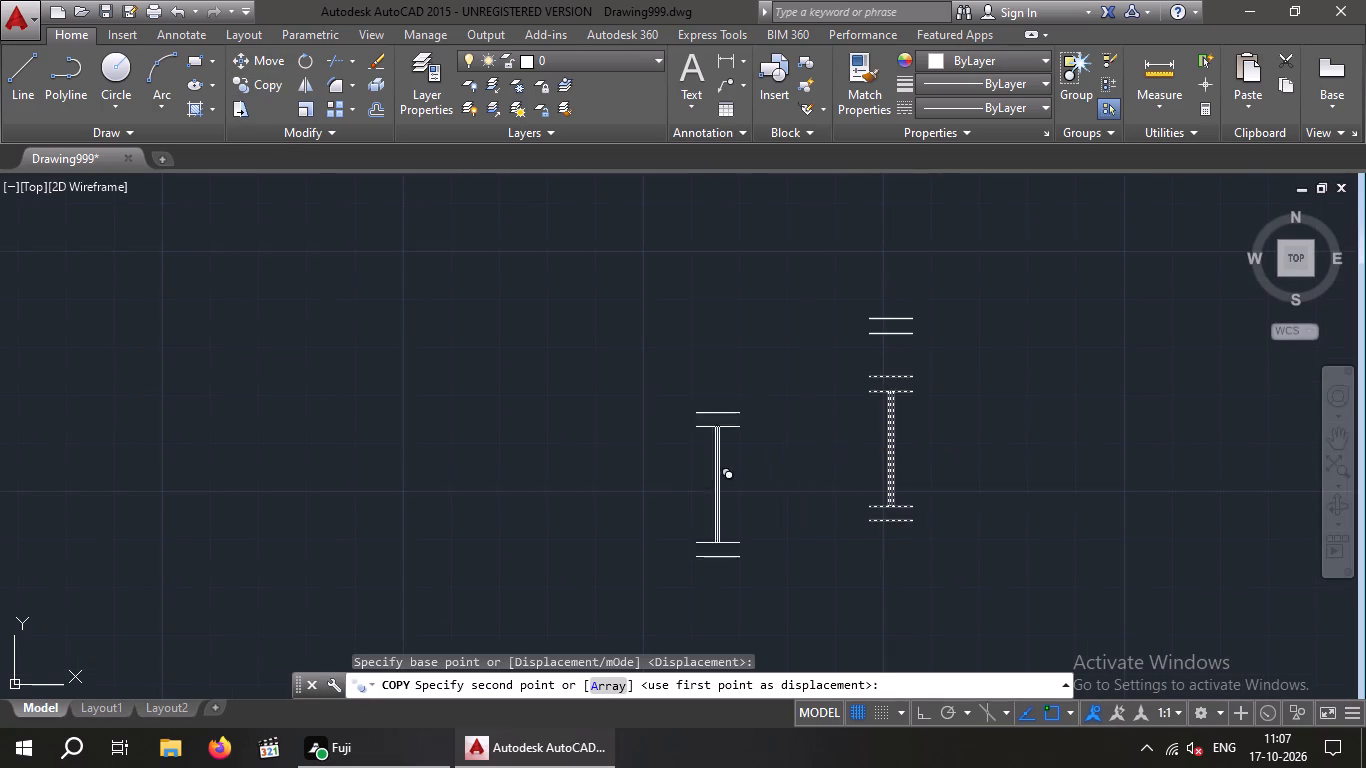
{"action": "middle_click_drag", "start_coordinate": [634, 457], "coordinate": [966, 447]}
{"action": "scroll", "coordinate": [972, 435], "scroll_direction": "down", "scroll_amount": 4}
{"action": "middle_click_drag", "start_coordinate": [885, 477], "coordinate": [1016, 481]}
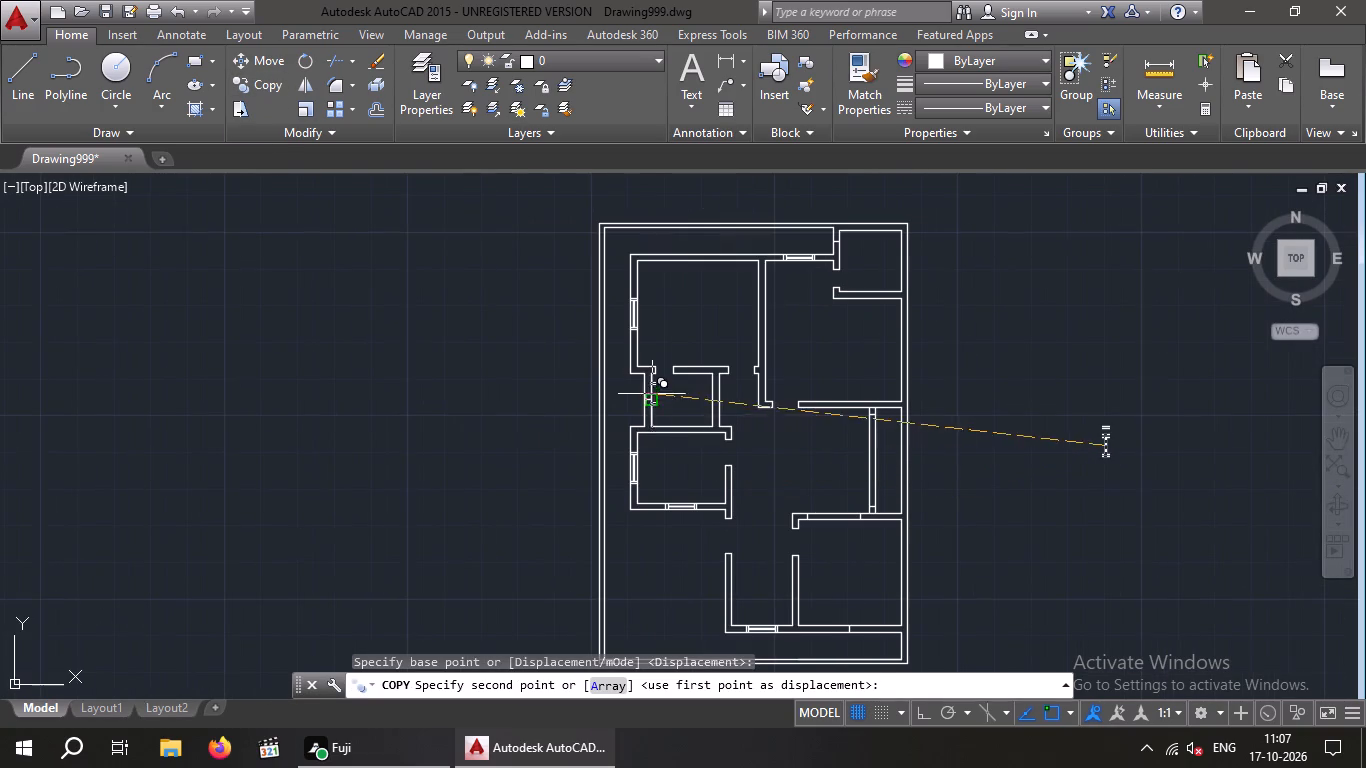
{"action": "scroll", "coordinate": [638, 397], "scroll_direction": "up", "scroll_amount": 4}
{"action": "left_click", "coordinate": [671, 407]}
Place another copy of the 2' window symbol on the midpoint line in the northeast room's west wall.
{"action": "scroll", "coordinate": [766, 377], "scroll_direction": "down", "scroll_amount": 3}
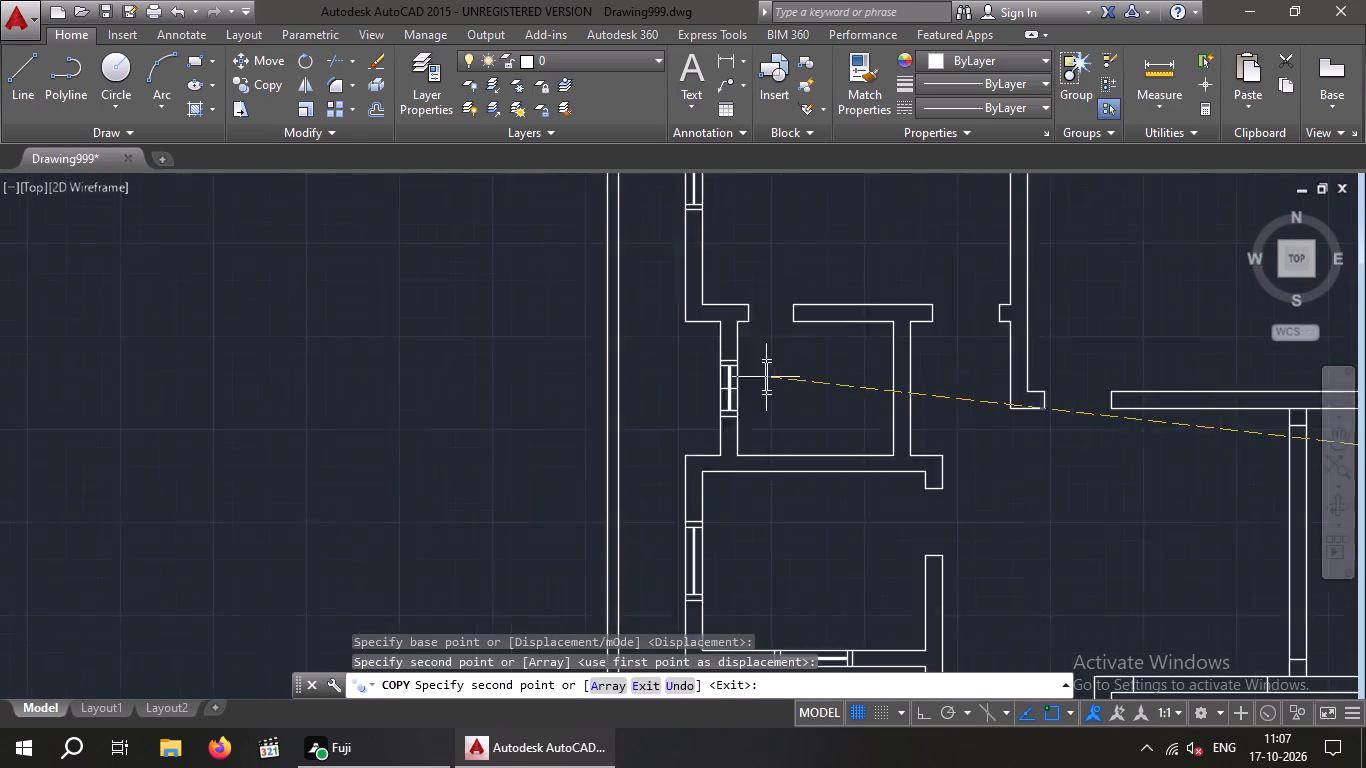
{"action": "middle_click_drag", "start_coordinate": [834, 392], "coordinate": [450, 611]}
{"action": "scroll", "coordinate": [656, 348], "scroll_direction": "up", "scroll_amount": 4}
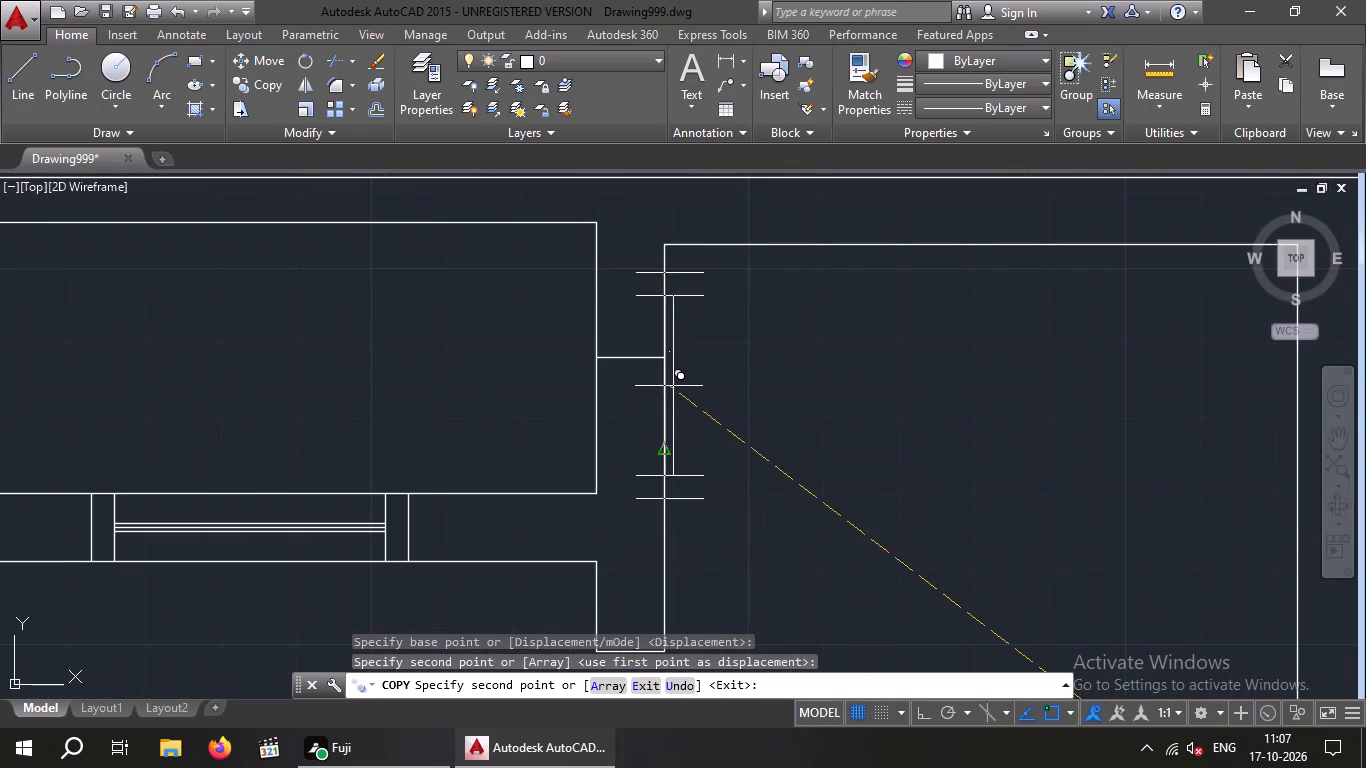
{"action": "left_click", "coordinate": [632, 355]}
{"action": "key", "text": "Escape"}
{"action": "key", "text": "Escape"}
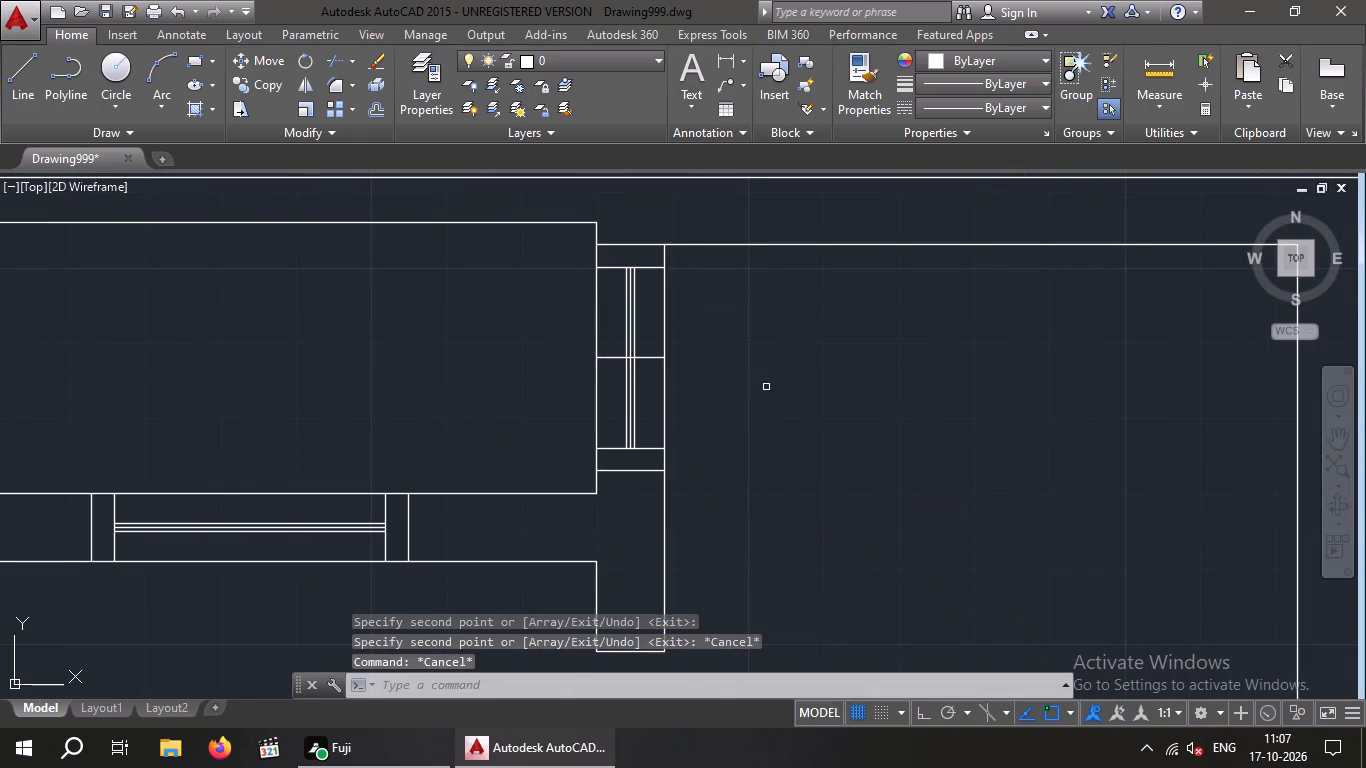
Delete the midpoint line crossing the new window in the northeast room's west wall.
{"action": "scroll", "coordinate": [766, 387], "scroll_direction": "down", "scroll_amount": 2}
{"action": "scroll", "coordinate": [692, 372], "scroll_direction": "up", "scroll_amount": 4}
{"action": "left_click_drag", "start_coordinate": [777, 420], "coordinate": [745, 399]}
{"action": "left_click", "coordinate": [745, 353]}
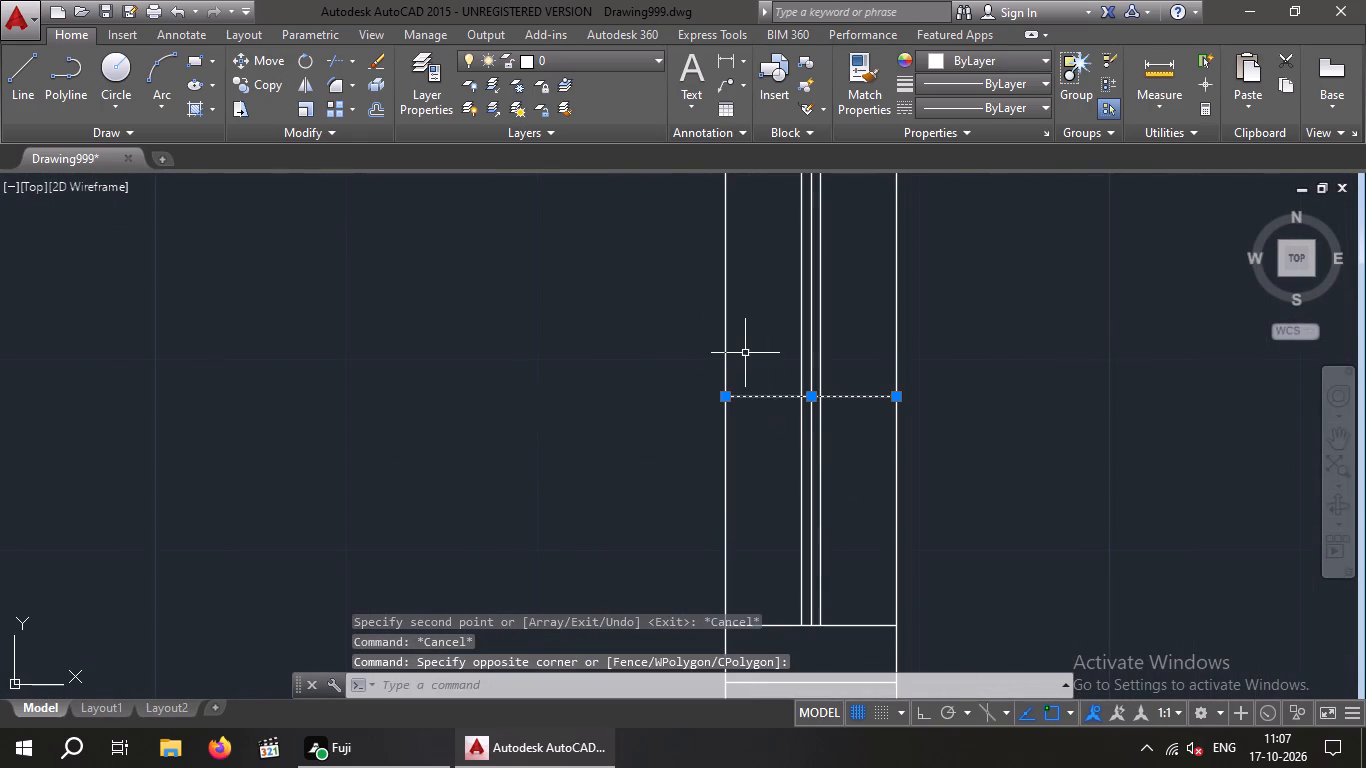
{"action": "key", "text": "Delete"}
{"action": "scroll", "coordinate": [742, 371], "scroll_direction": "down", "scroll_amount": 7}
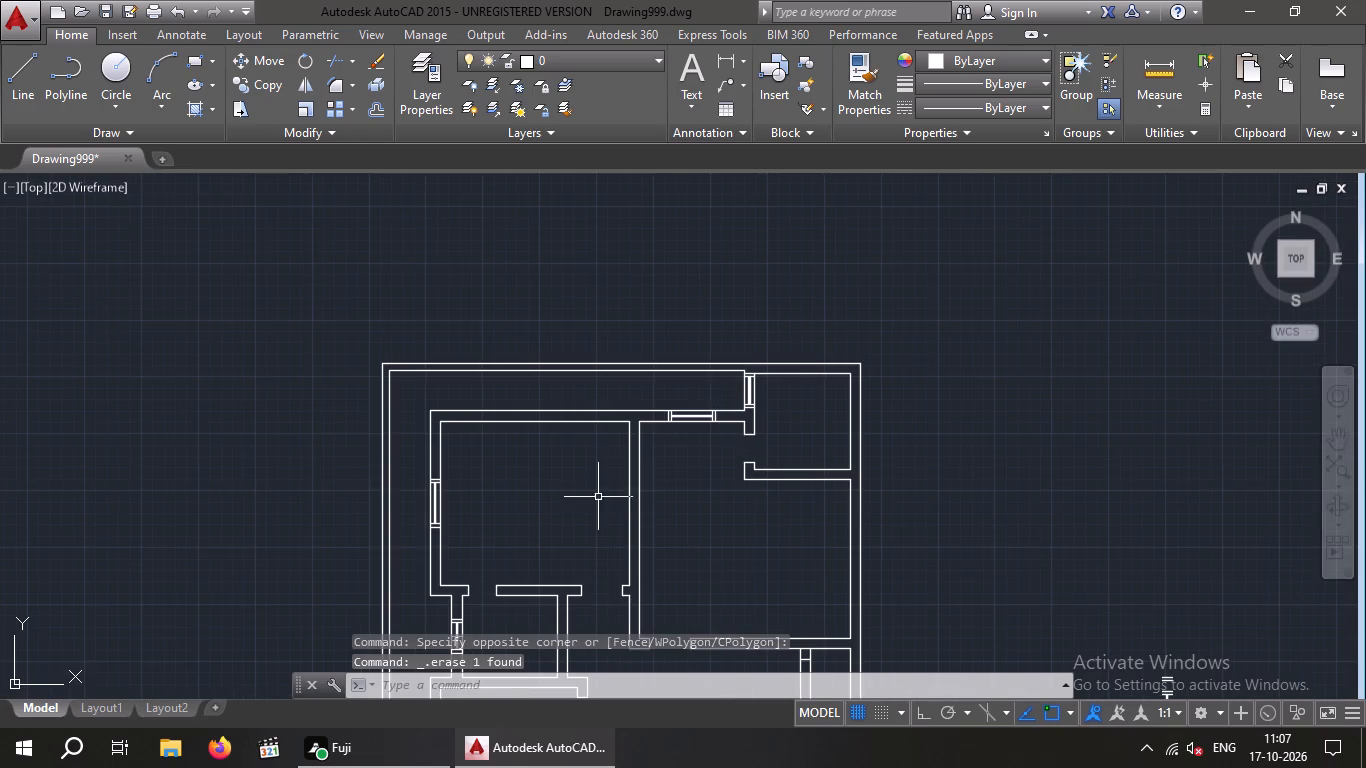
Delete the midpoint line crossing the new window in the small middle-west room's west wall.
{"action": "middle_click_drag", "start_coordinate": [598, 497], "coordinate": [823, 378]}
{"action": "scroll", "coordinate": [828, 363], "scroll_direction": "down", "scroll_amount": 1}
{"action": "scroll", "coordinate": [746, 460], "scroll_direction": "up", "scroll_amount": 4}
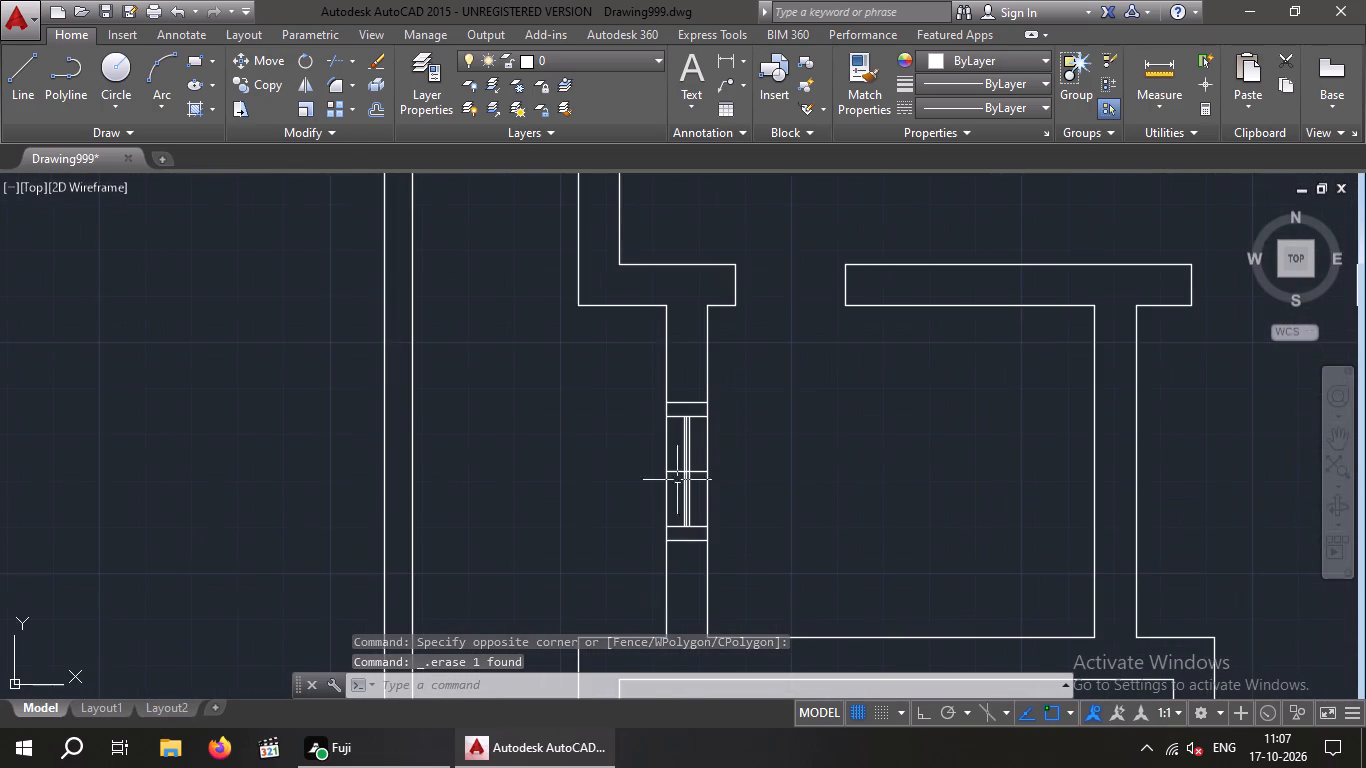
{"action": "scroll", "coordinate": [667, 475], "scroll_direction": "up", "scroll_amount": 4}
{"action": "left_click_drag", "start_coordinate": [690, 490], "coordinate": [657, 443]}
{"action": "left_click", "coordinate": [657, 395]}
{"action": "key", "text": "Delete"}
Delete the two leftover horizontal end lines north of the 2' window symbol beside the plan.
{"action": "scroll", "coordinate": [662, 401], "scroll_direction": "down", "scroll_amount": 5}
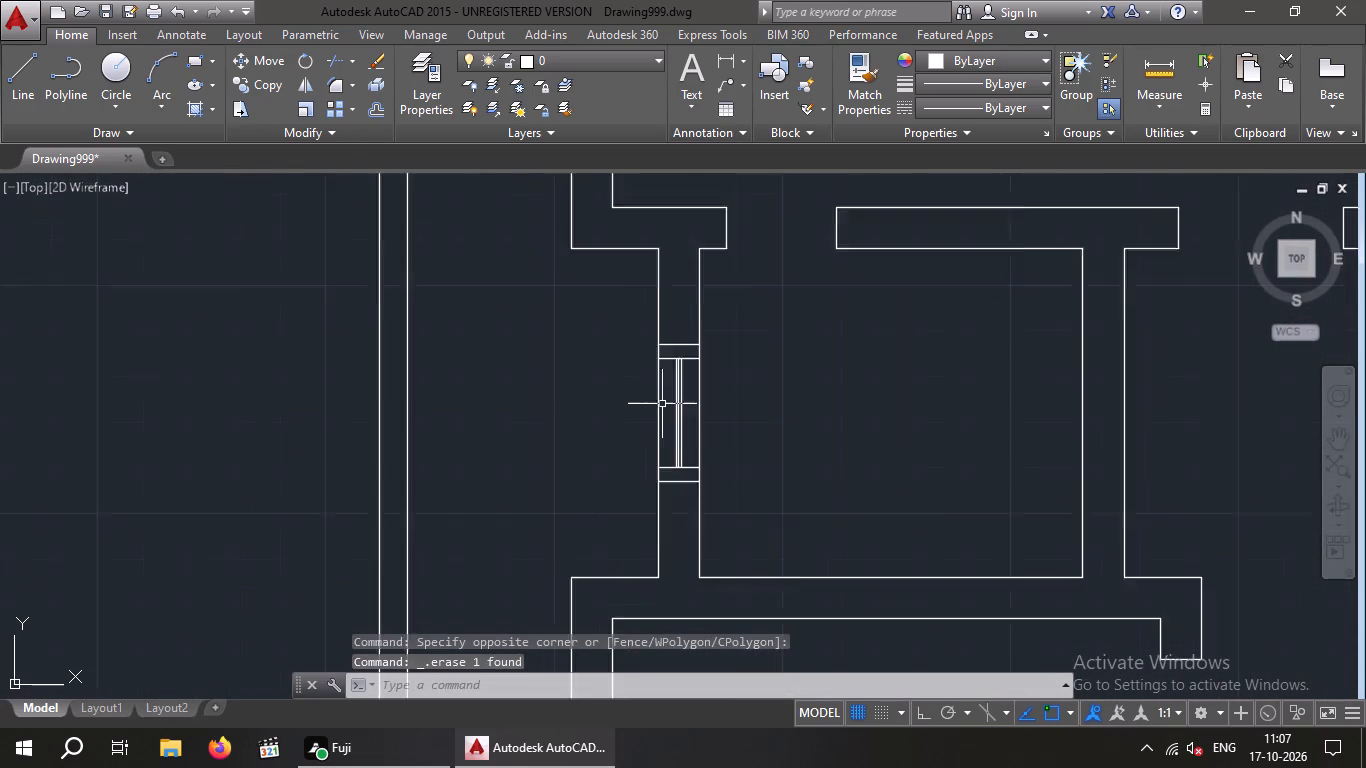
{"action": "scroll", "coordinate": [786, 414], "scroll_direction": "down", "scroll_amount": 1}
{"action": "middle_click_drag", "start_coordinate": [759, 432], "coordinate": [631, 450]}
{"action": "scroll", "coordinate": [714, 422], "scroll_direction": "down", "scroll_amount": 2}
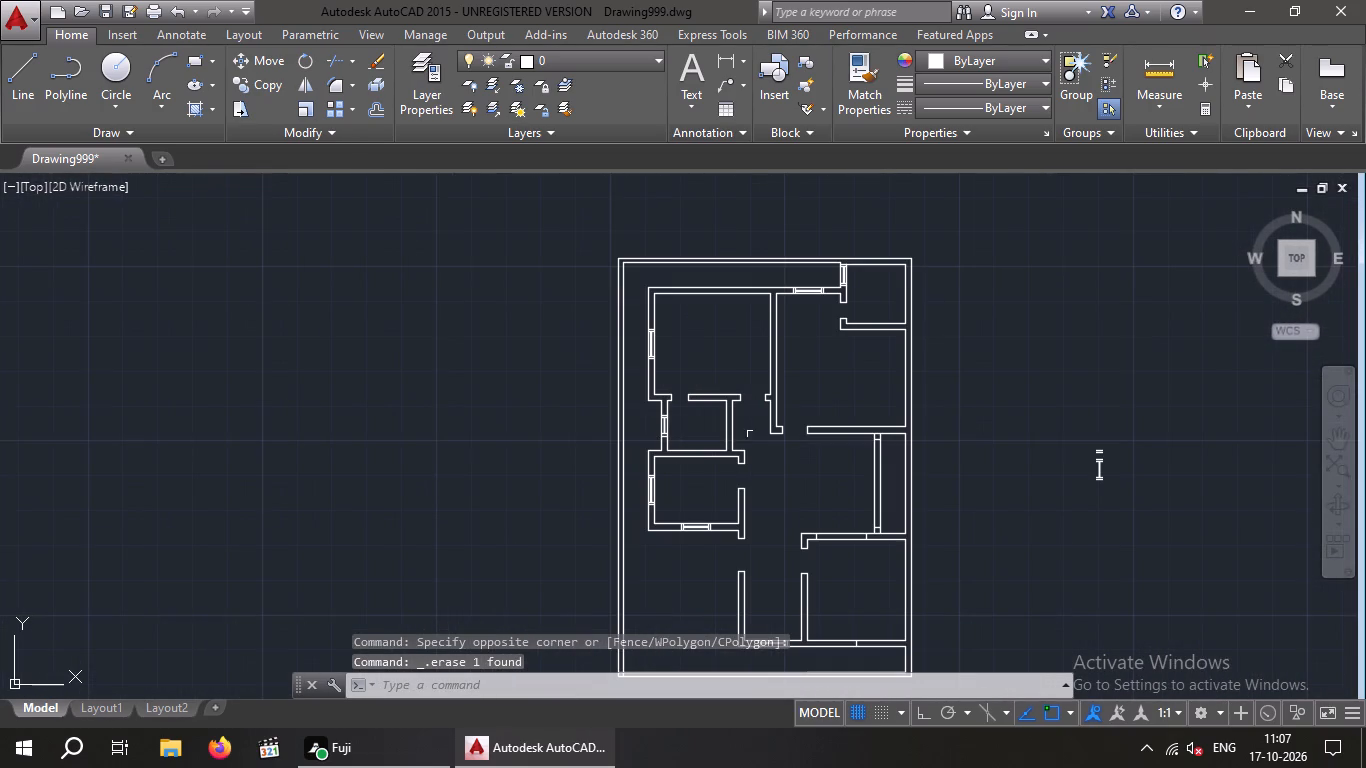
{"action": "middle_click_drag", "start_coordinate": [727, 422], "coordinate": [622, 409]}
{"action": "middle_click_drag", "start_coordinate": [869, 454], "coordinate": [858, 444]}
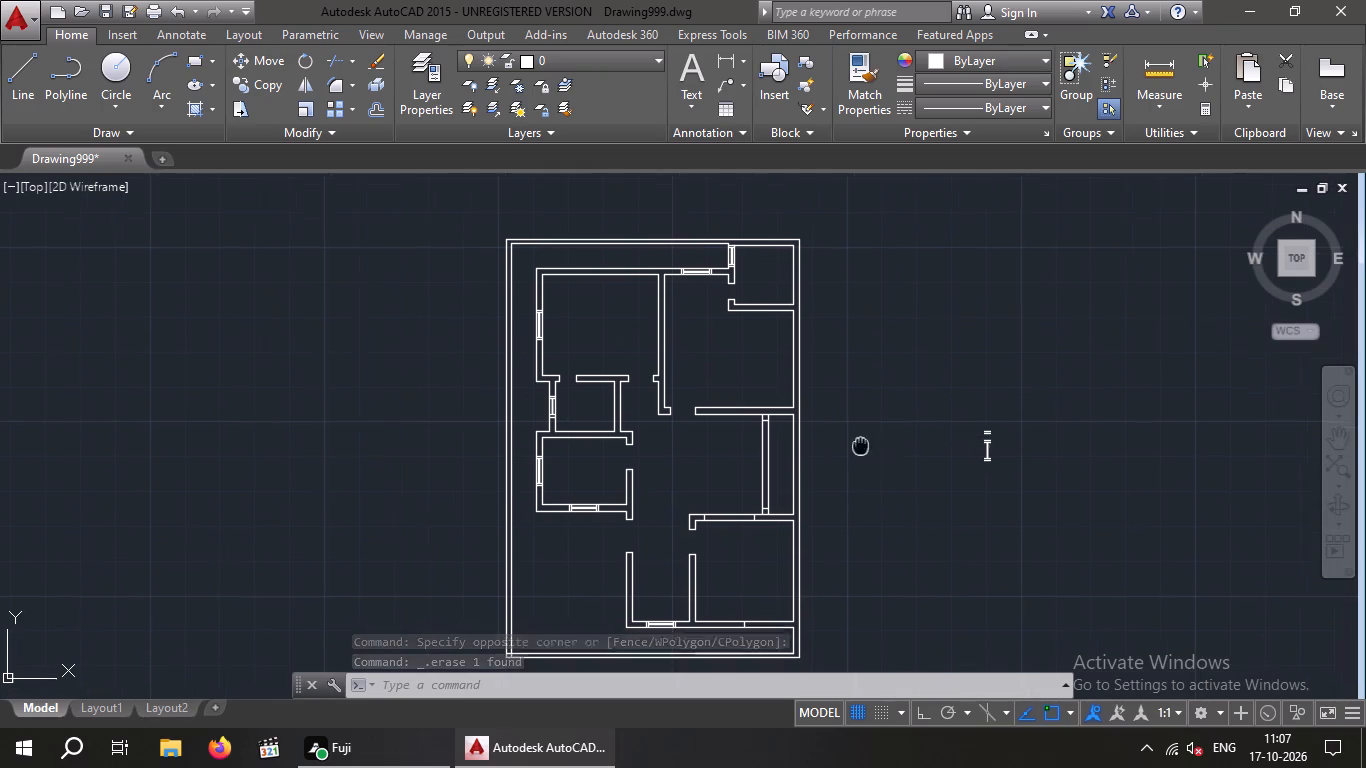
{"action": "middle_click_drag", "start_coordinate": [858, 444], "coordinate": [849, 422]}
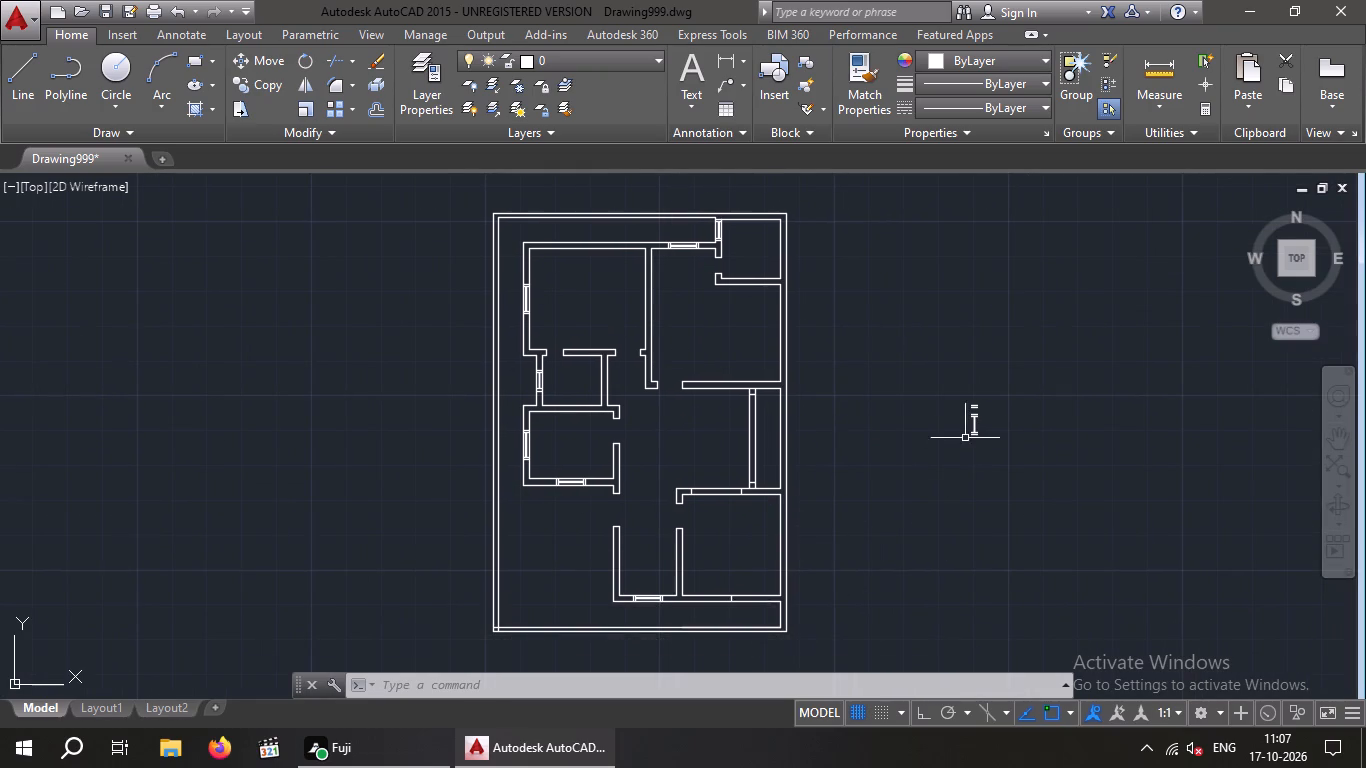
{"action": "scroll", "coordinate": [970, 400], "scroll_direction": "up", "scroll_amount": 5}
{"action": "left_click_drag", "start_coordinate": [1083, 414], "coordinate": [883, 507]}
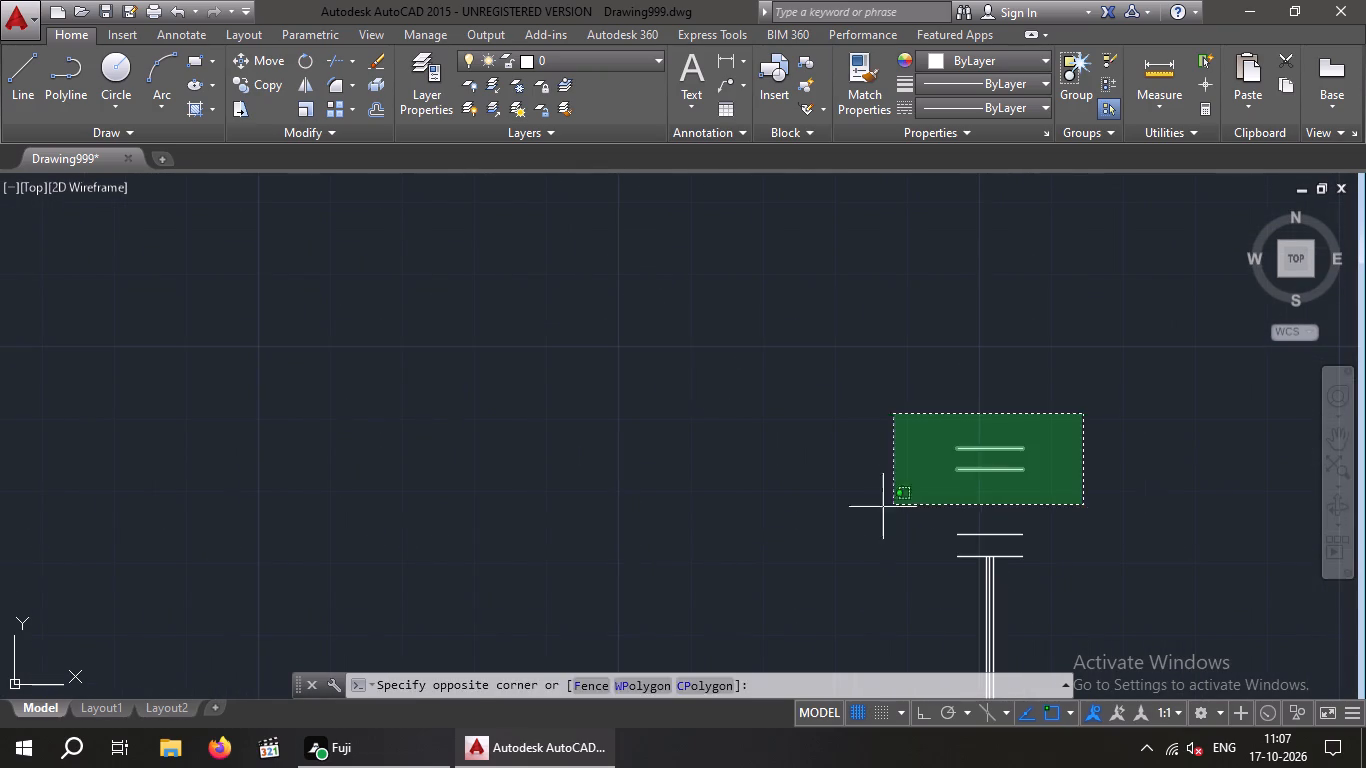
{"action": "left_click_drag", "start_coordinate": [883, 507], "coordinate": [866, 511]}
{"action": "left_click", "coordinate": [850, 514]}
{"action": "key", "text": "Delete"}
Turn Ortho on and try to rotate the 2' window symbol beside the plan about its southeast corner.
{"action": "scroll", "coordinate": [865, 496], "scroll_direction": "down", "scroll_amount": 2}
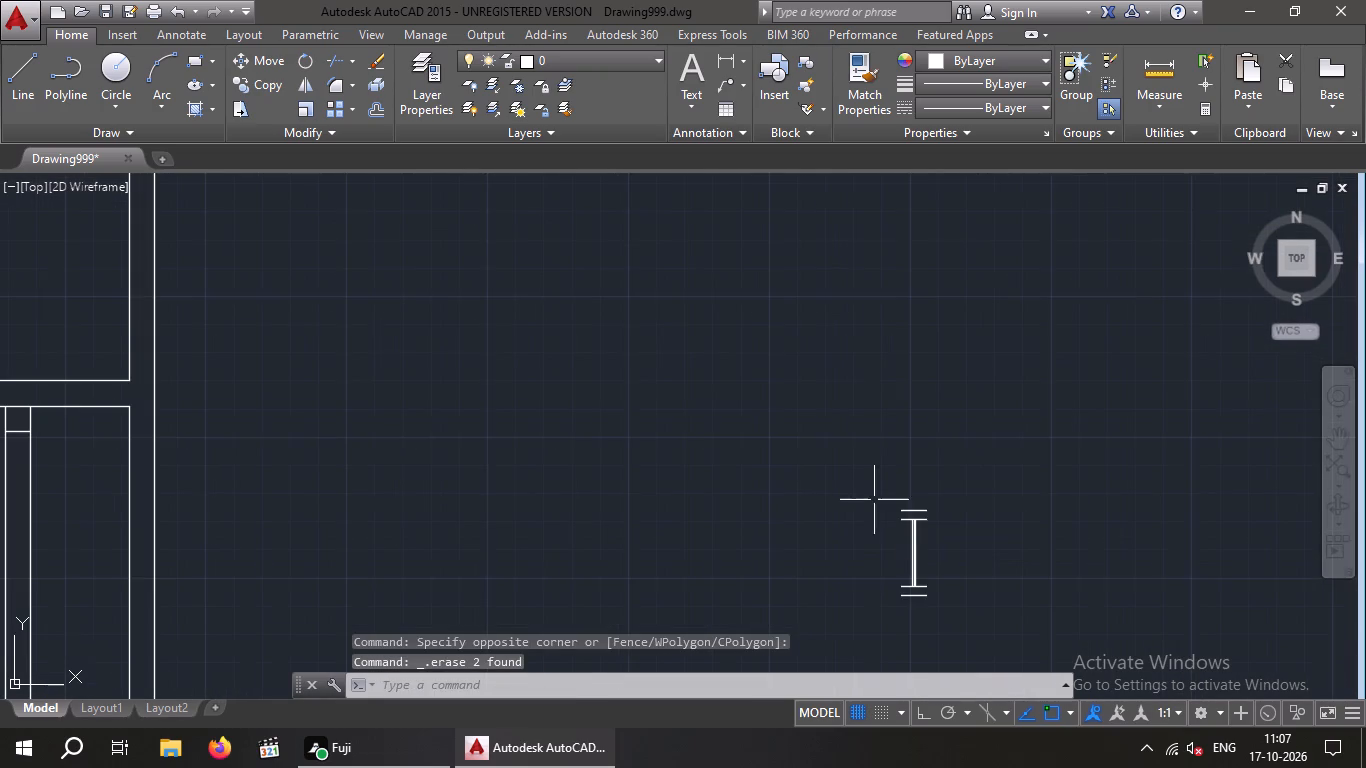
{"action": "middle_click_drag", "start_coordinate": [865, 485], "coordinate": [838, 431]}
{"action": "left_click_drag", "start_coordinate": [837, 396], "coordinate": [952, 445]}
{"action": "left_click", "coordinate": [942, 606]}
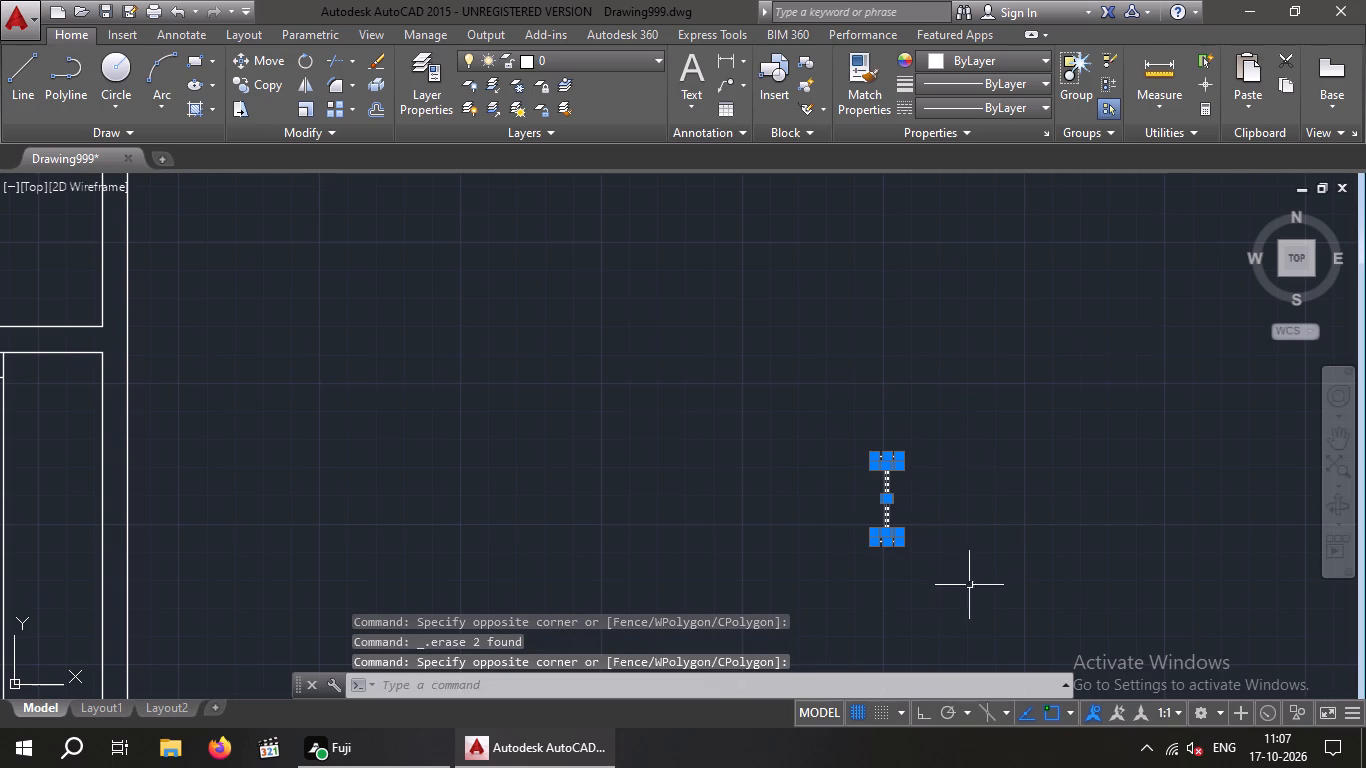
{"action": "left_click", "coordinate": [920, 714]}
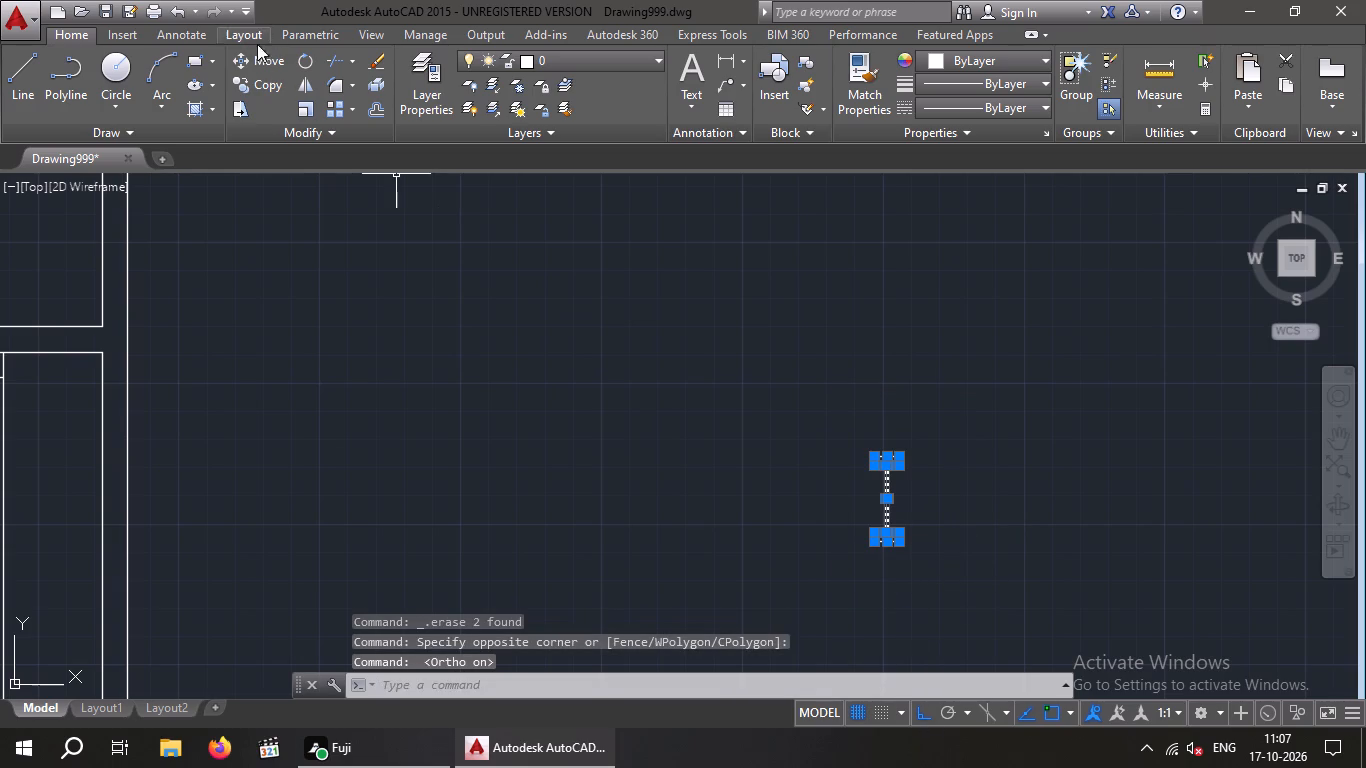
{"action": "left_click", "coordinate": [309, 62]}
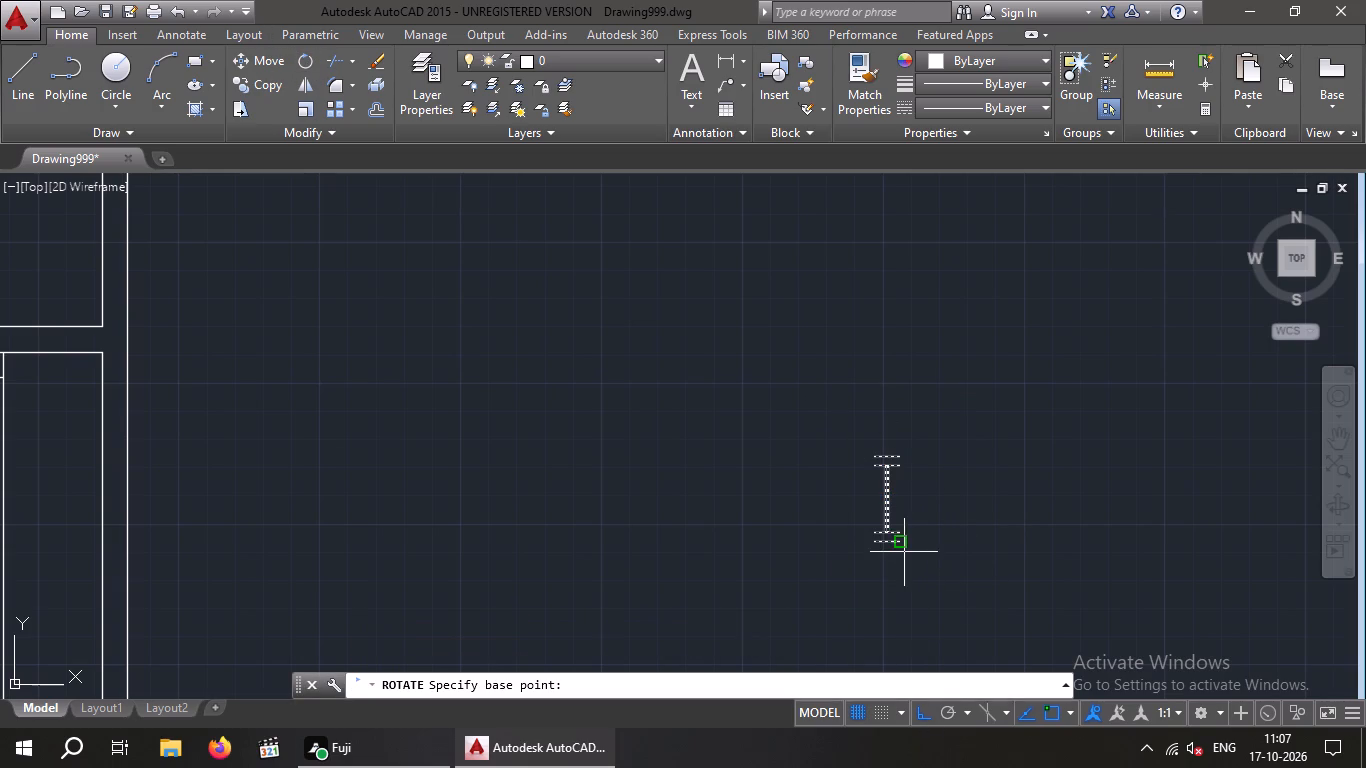
{"action": "left_click_drag", "start_coordinate": [904, 543], "coordinate": [875, 556]}
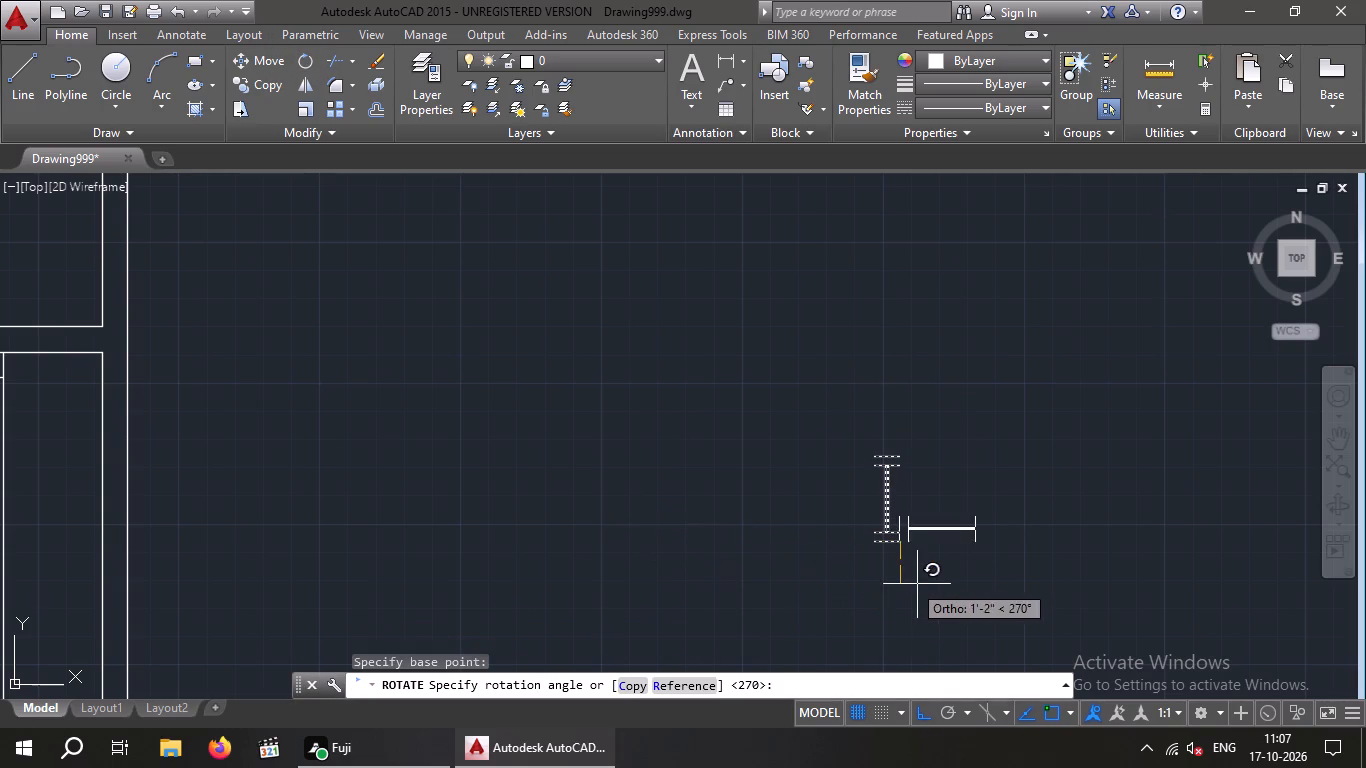
{"action": "left_click", "coordinate": [953, 591]}
Rotate the 2' window symbol beside the plan 90° about its northeast corner so it lies horizontally.
{"action": "left_click_drag", "start_coordinate": [817, 375], "coordinate": [843, 385]}
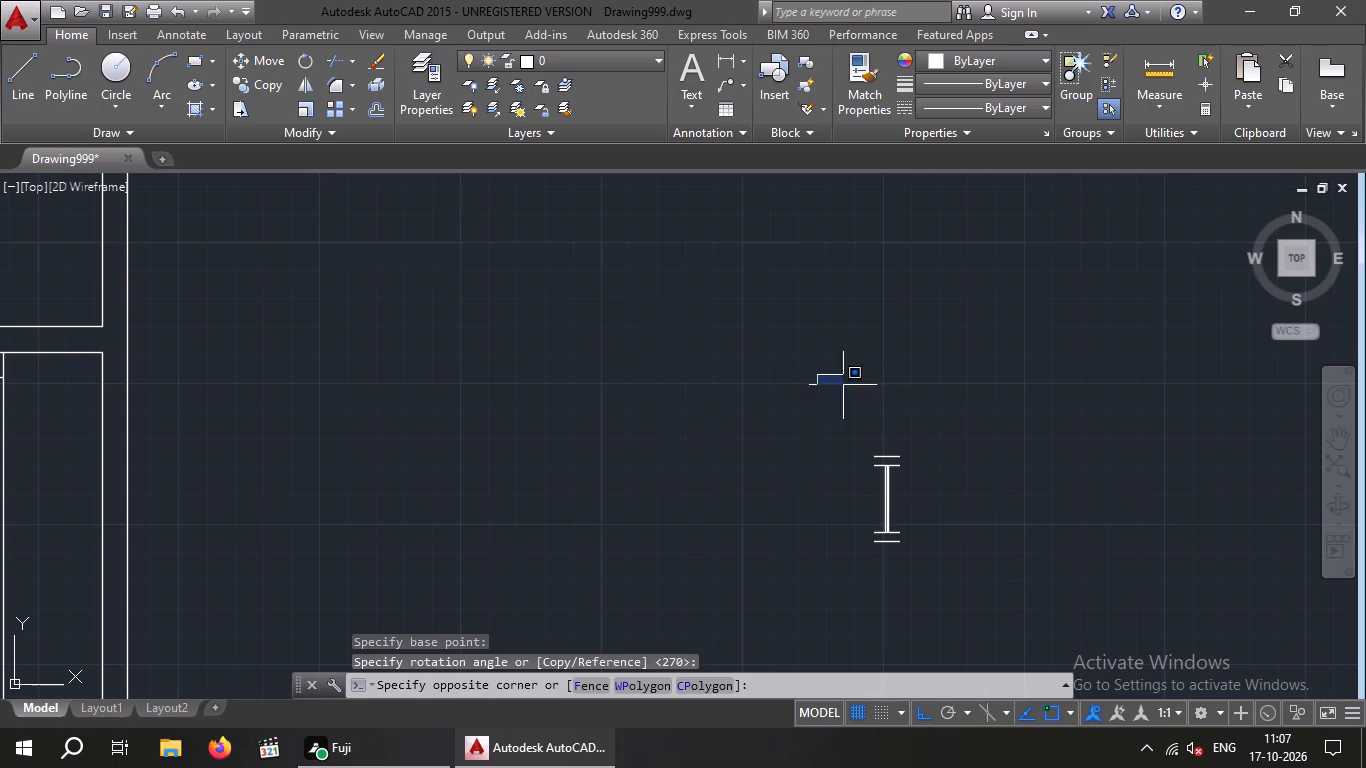
{"action": "left_click_drag", "start_coordinate": [843, 385], "coordinate": [904, 421]}
{"action": "left_click_drag", "start_coordinate": [965, 597], "coordinate": [934, 558]}
{"action": "left_click", "coordinate": [307, 60]}
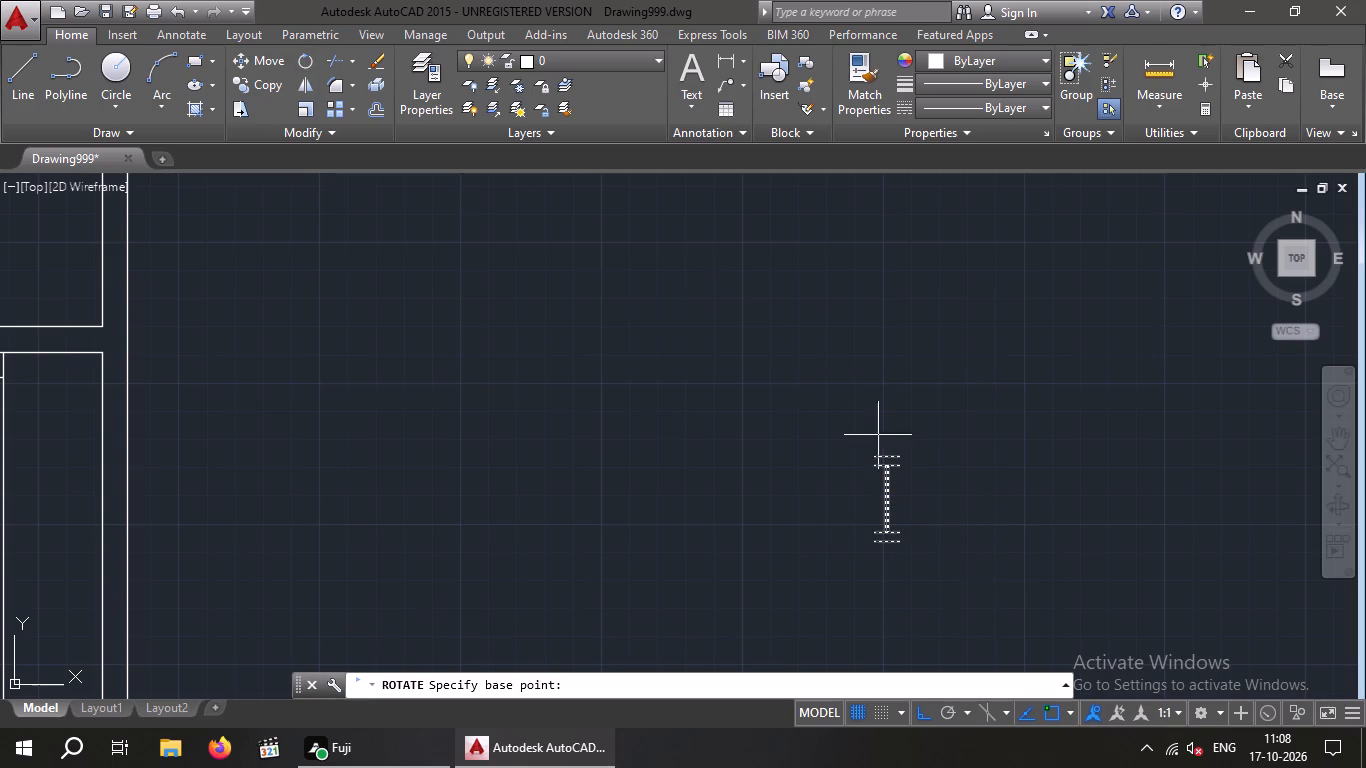
{"action": "left_click", "coordinate": [894, 451]}
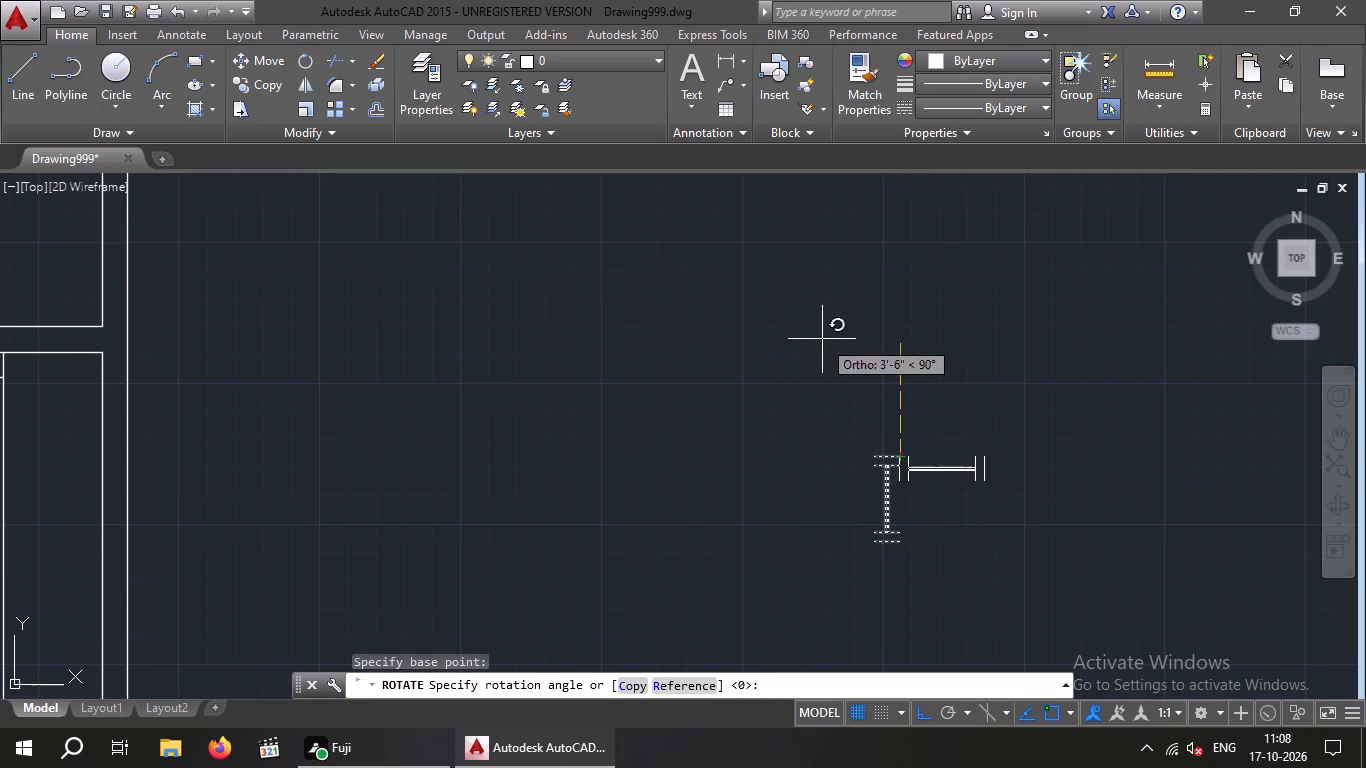
{"action": "left_click", "coordinate": [822, 339]}
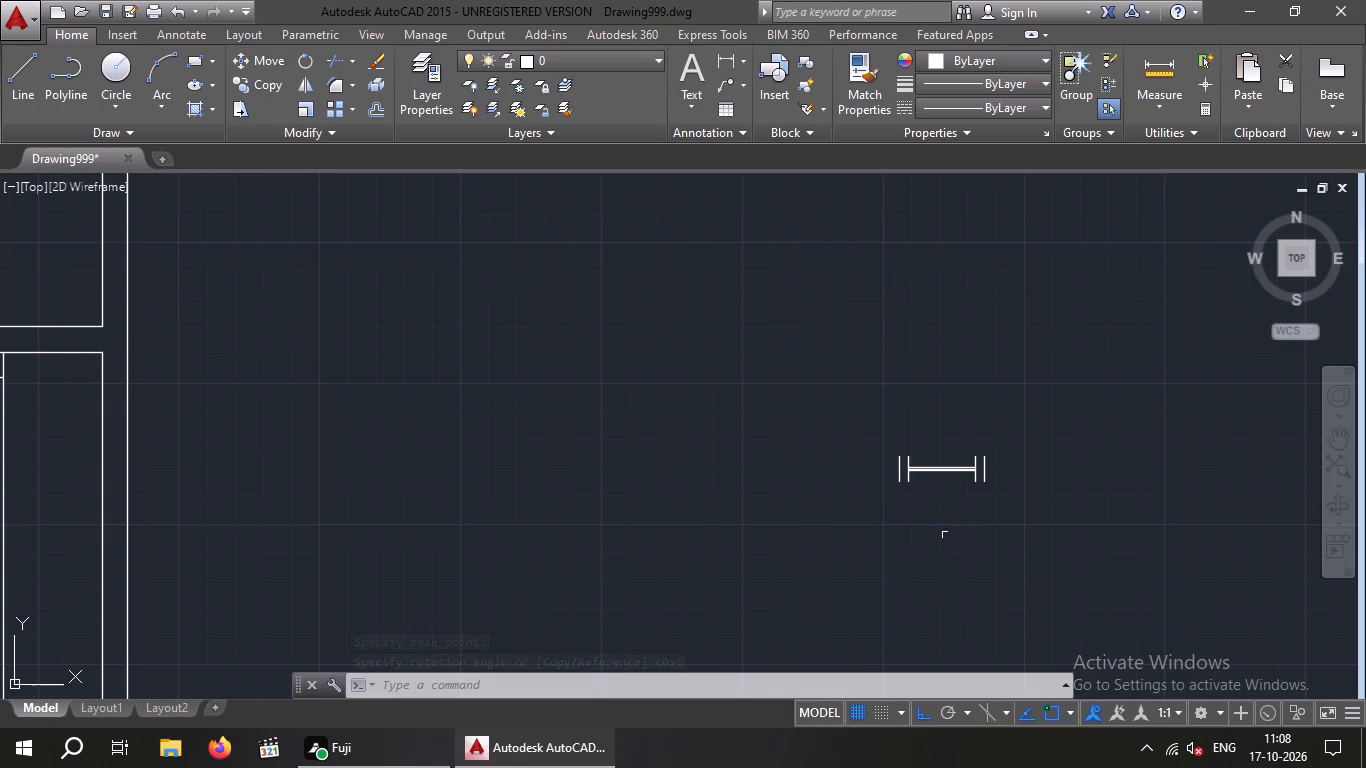
Offset the inner east end line of the horizontal window symbol 2' to the east.
{"action": "scroll", "coordinate": [969, 472], "scroll_direction": "up", "scroll_amount": 4}
{"action": "key", "text": "Escape"}
{"action": "key", "text": "Escape"}
{"action": "key", "text": "o"}
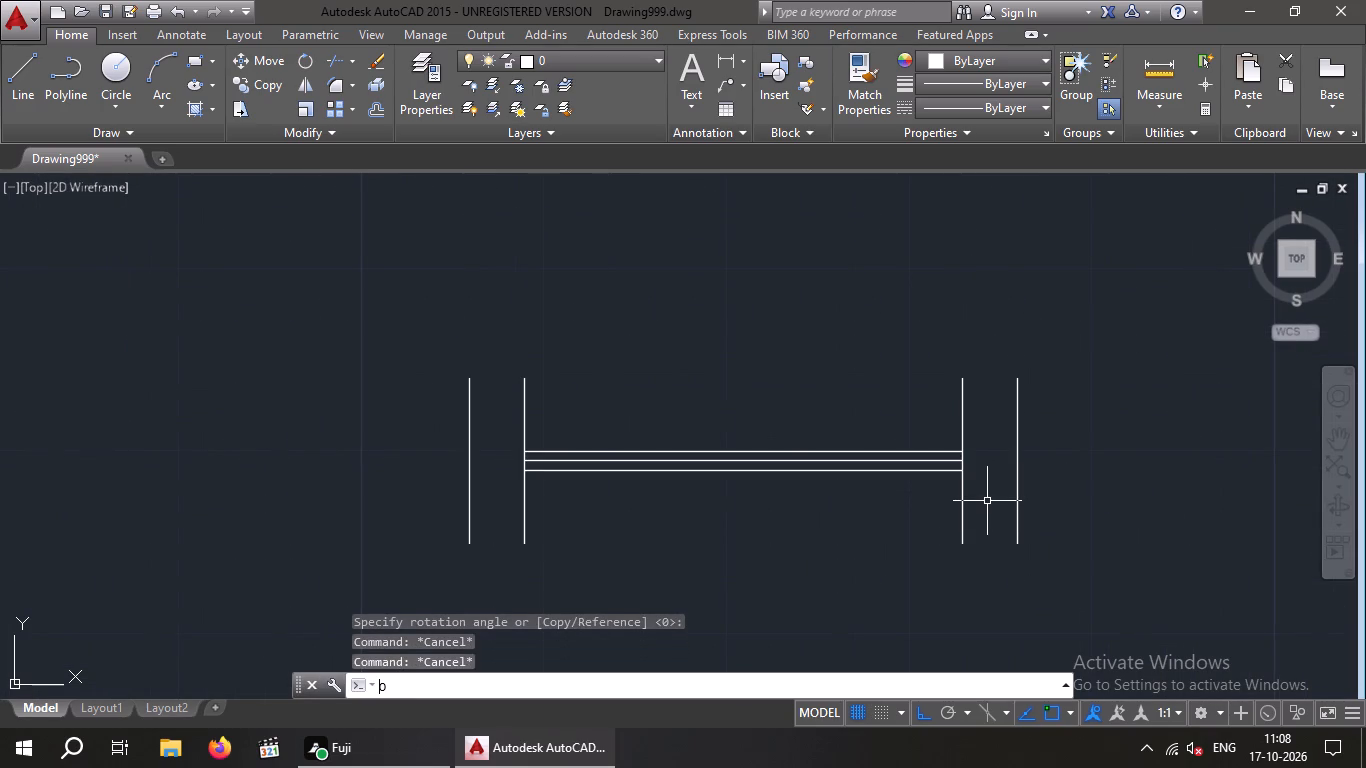
{"action": "key", "text": "Return"}
{"action": "key", "text": "2"}
{"action": "key", "text": "apostrophe"}
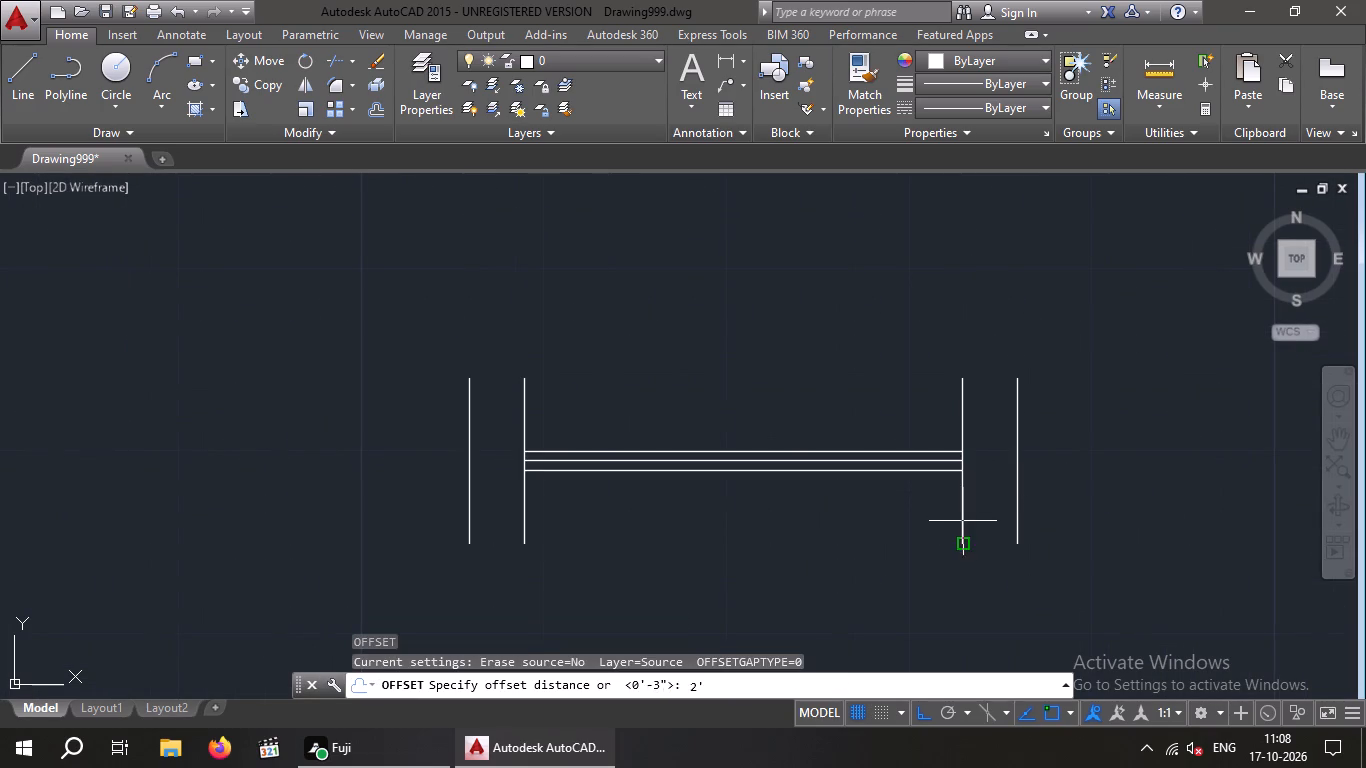
{"action": "key", "text": "Return"}
{"action": "left_click_drag", "start_coordinate": [962, 526], "coordinate": [984, 528]}
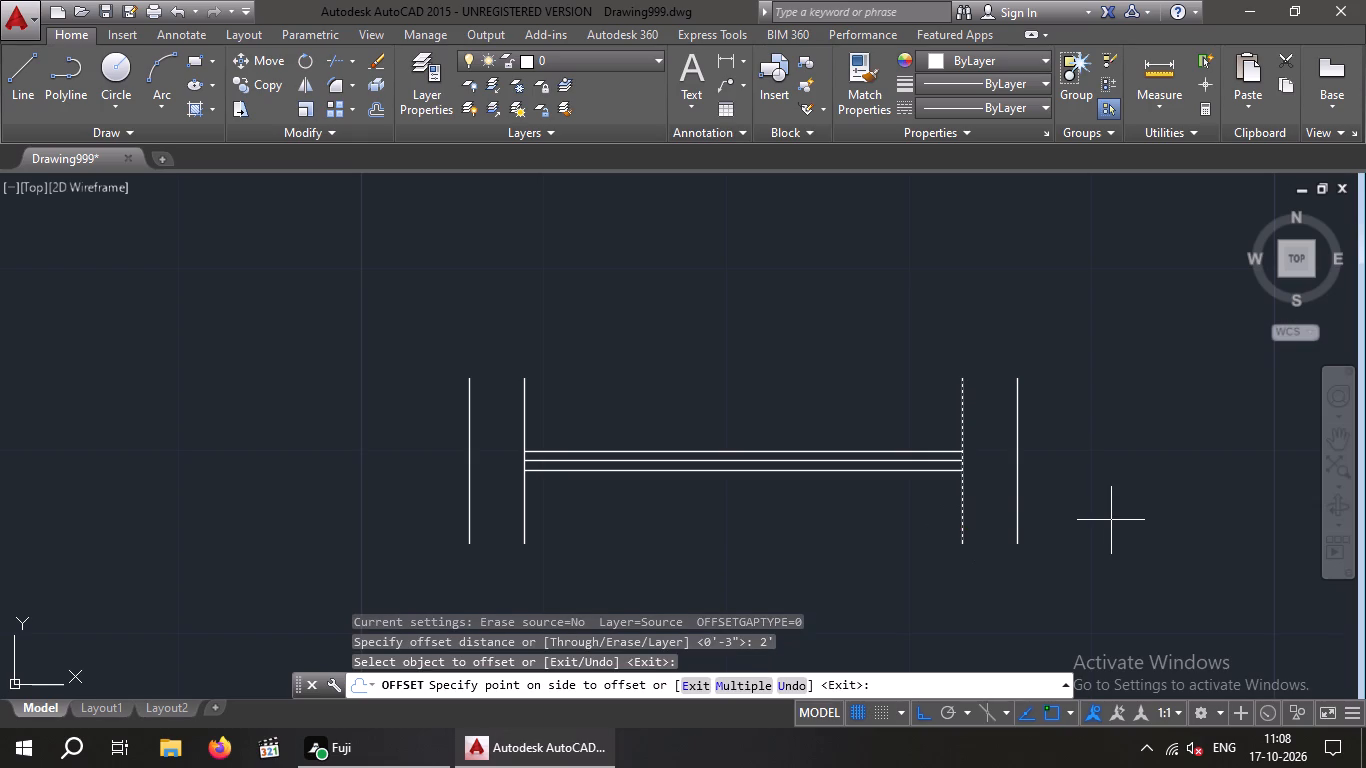
{"action": "scroll", "coordinate": [1109, 519], "scroll_direction": "down", "scroll_amount": 1}
{"action": "left_click", "coordinate": [1107, 519]}
{"action": "key", "text": "Escape"}
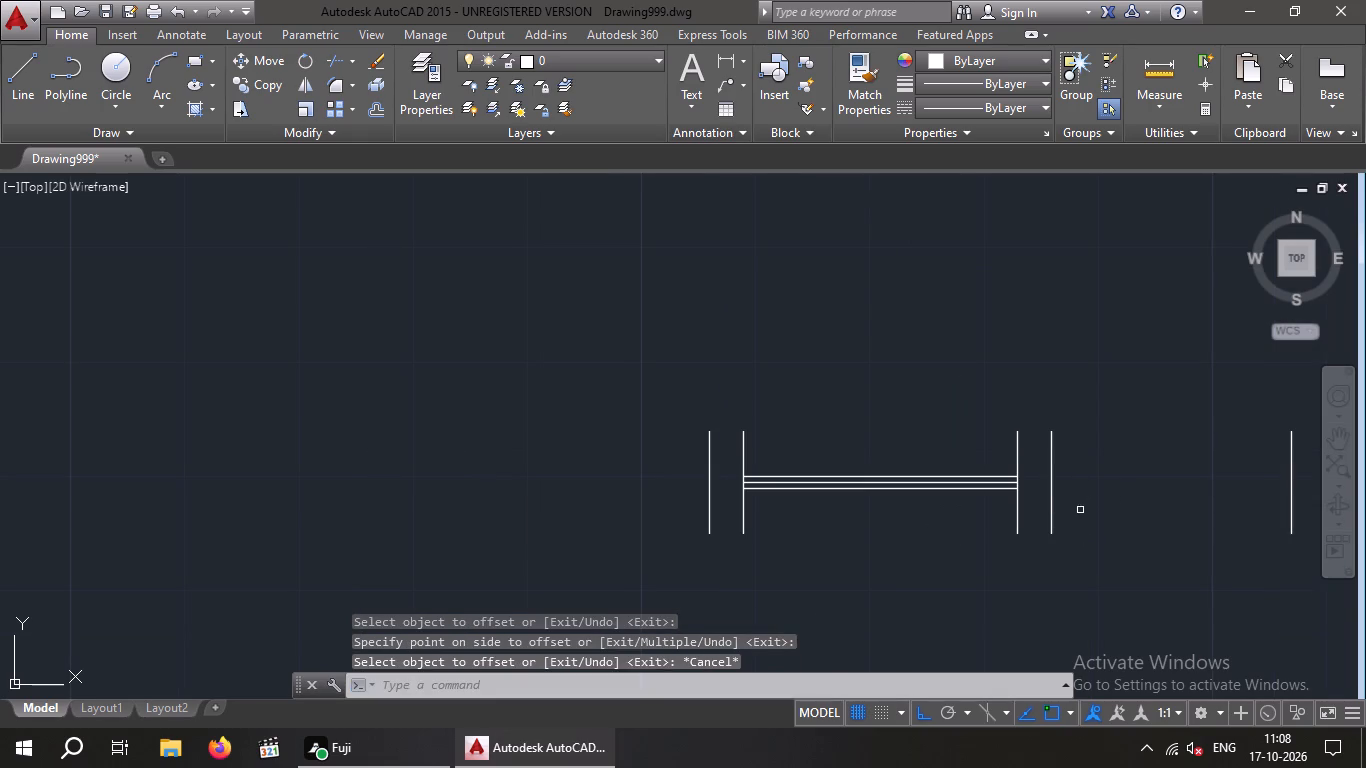
Delete the horizontal window symbol's two original east end lines, keeping the new offset line.
{"action": "left_click_drag", "start_coordinate": [1083, 509], "coordinate": [1068, 516]}
{"action": "left_click", "coordinate": [1013, 528]}
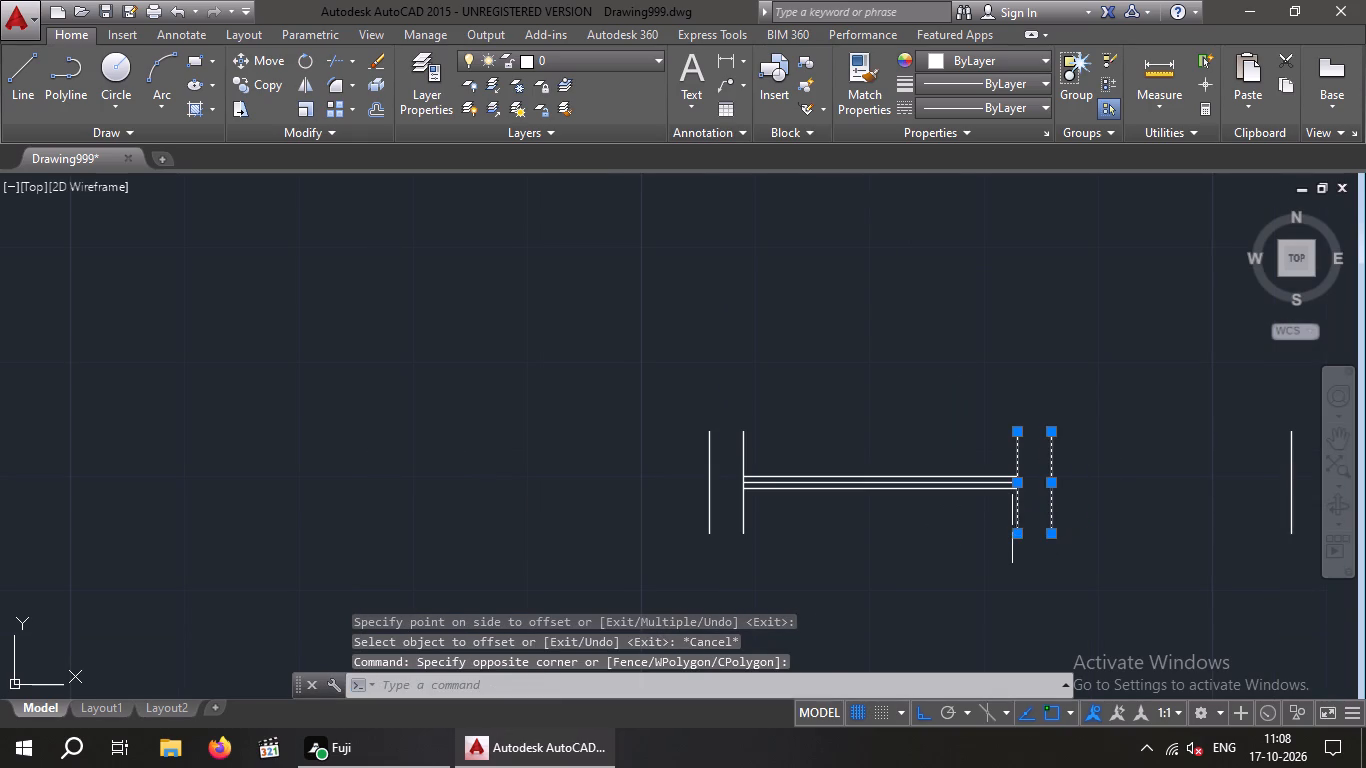
{"action": "key", "text": "Delete"}
Offset the horizontal window symbol's new east end line 3" to the east.
{"action": "middle_click_drag", "start_coordinate": [1144, 491], "coordinate": [957, 534]}
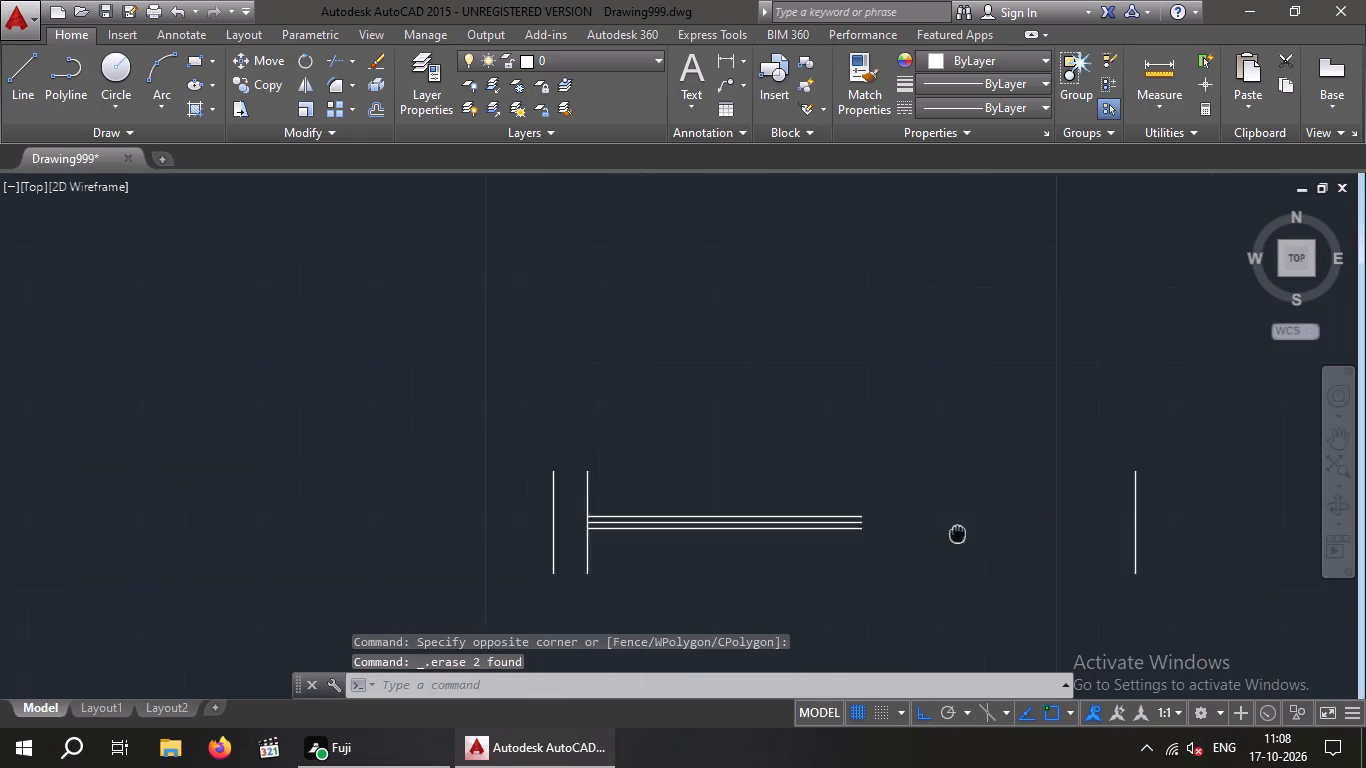
{"action": "middle_click_drag", "start_coordinate": [957, 534], "coordinate": [746, 536]}
{"action": "key", "text": "Escape"}
{"action": "key", "text": "Escape"}
{"action": "key", "text": "o"}
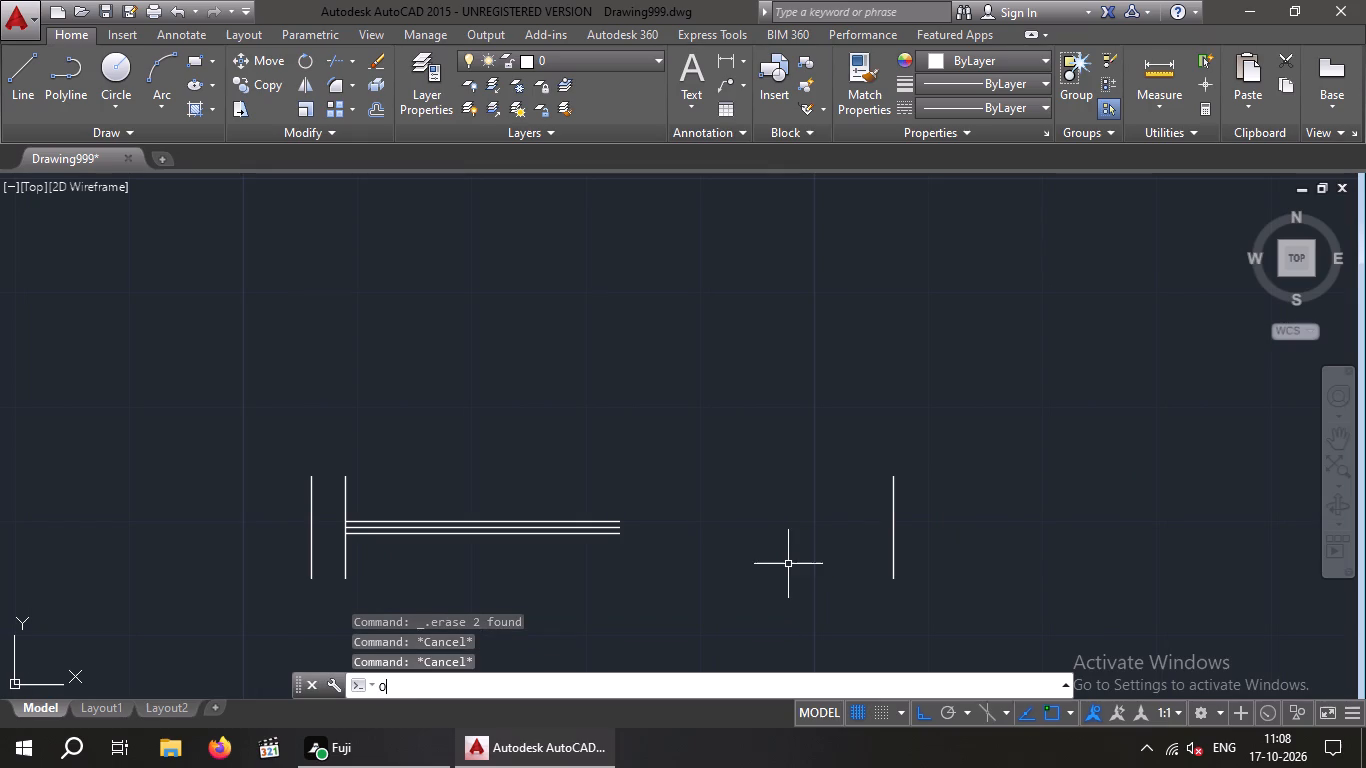
{"action": "key", "text": "Return"}
{"action": "key", "text": "3"}
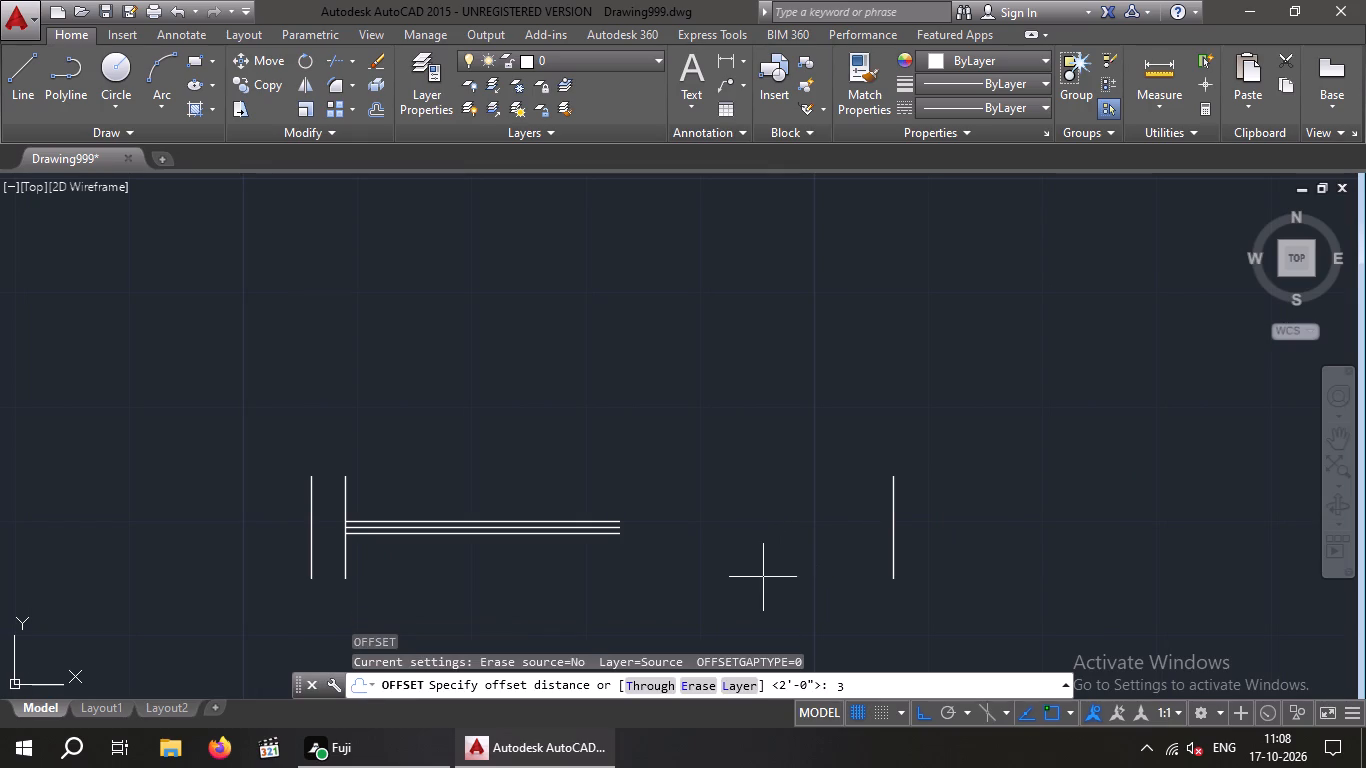
{"action": "key", "text": "shift+quotedbl"}
{"action": "key", "text": "Return"}
{"action": "left_click_drag", "start_coordinate": [893, 538], "coordinate": [913, 538]}
{"action": "left_click", "coordinate": [985, 536]}
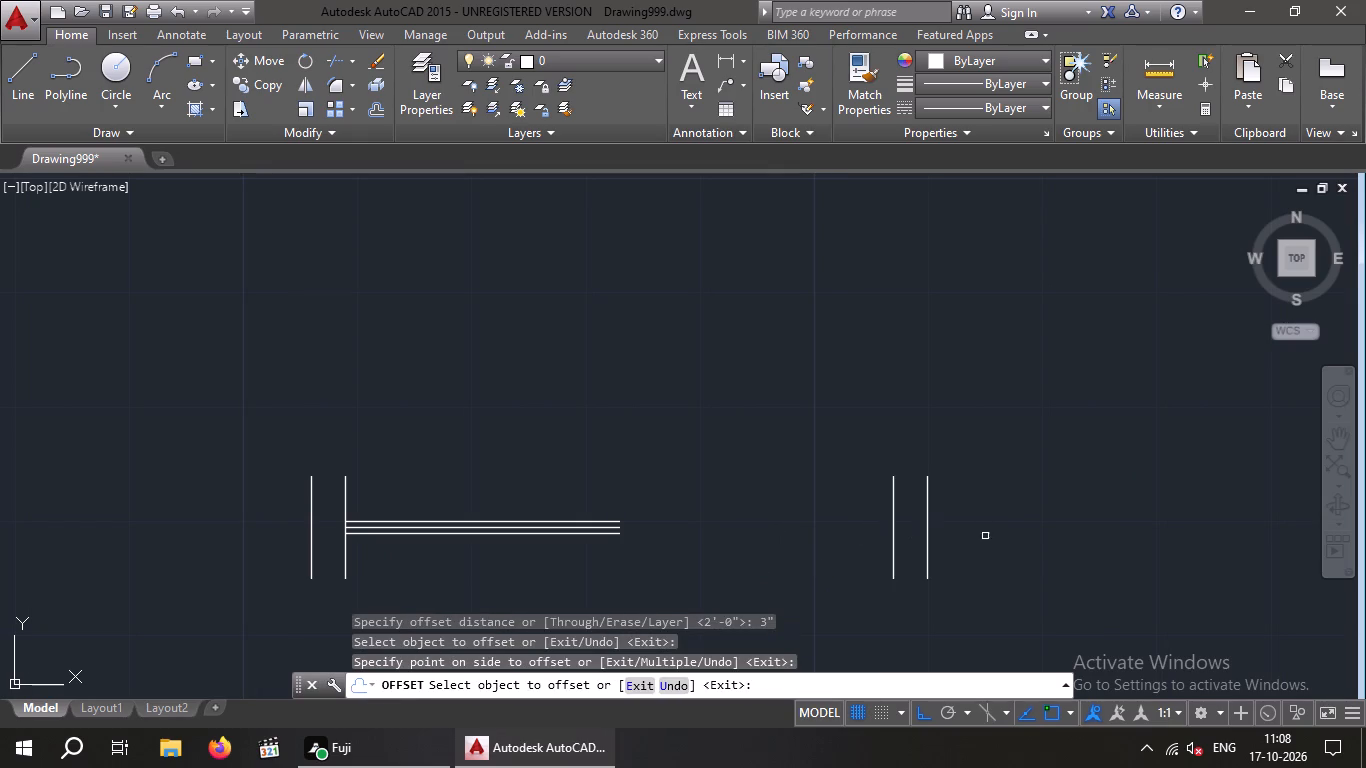
{"action": "key", "text": "Escape"}
{"action": "key", "text": "Escape"}
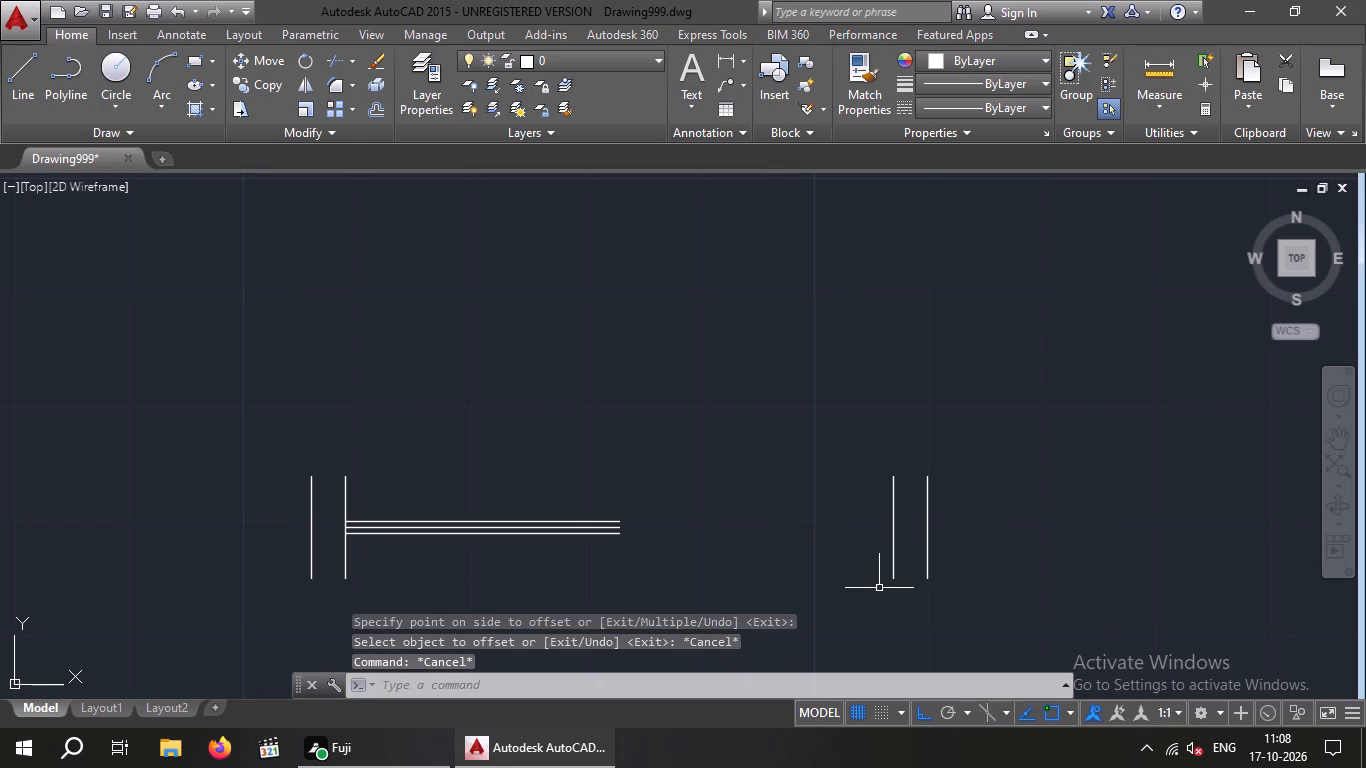
Extend the symbol's three horizontal glazing lines east to the inner east end line.
{"action": "type", "text": "EX"}
{"action": "key", "text": "space"}
{"action": "key", "text": "space"}
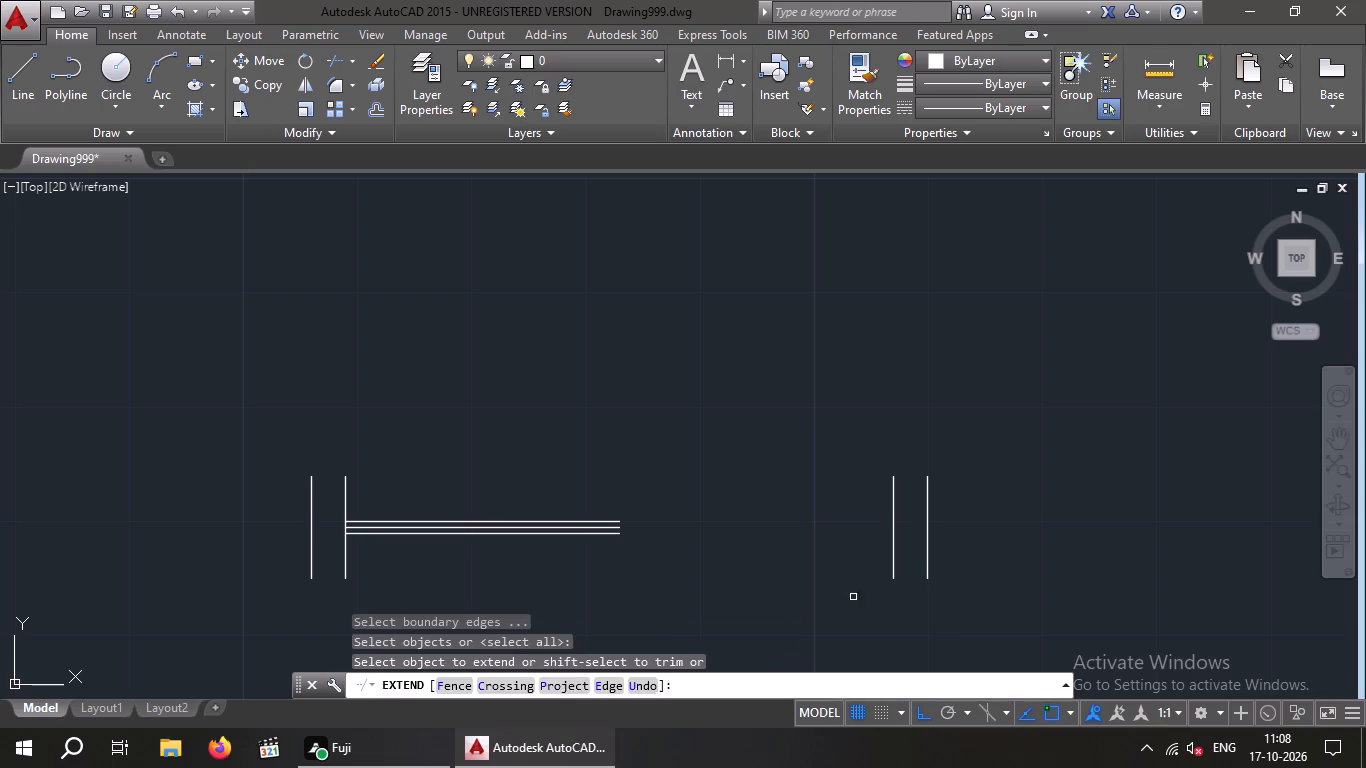
{"action": "left_click_drag", "start_coordinate": [688, 599], "coordinate": [658, 632]}
{"action": "left_click", "coordinate": [561, 480]}
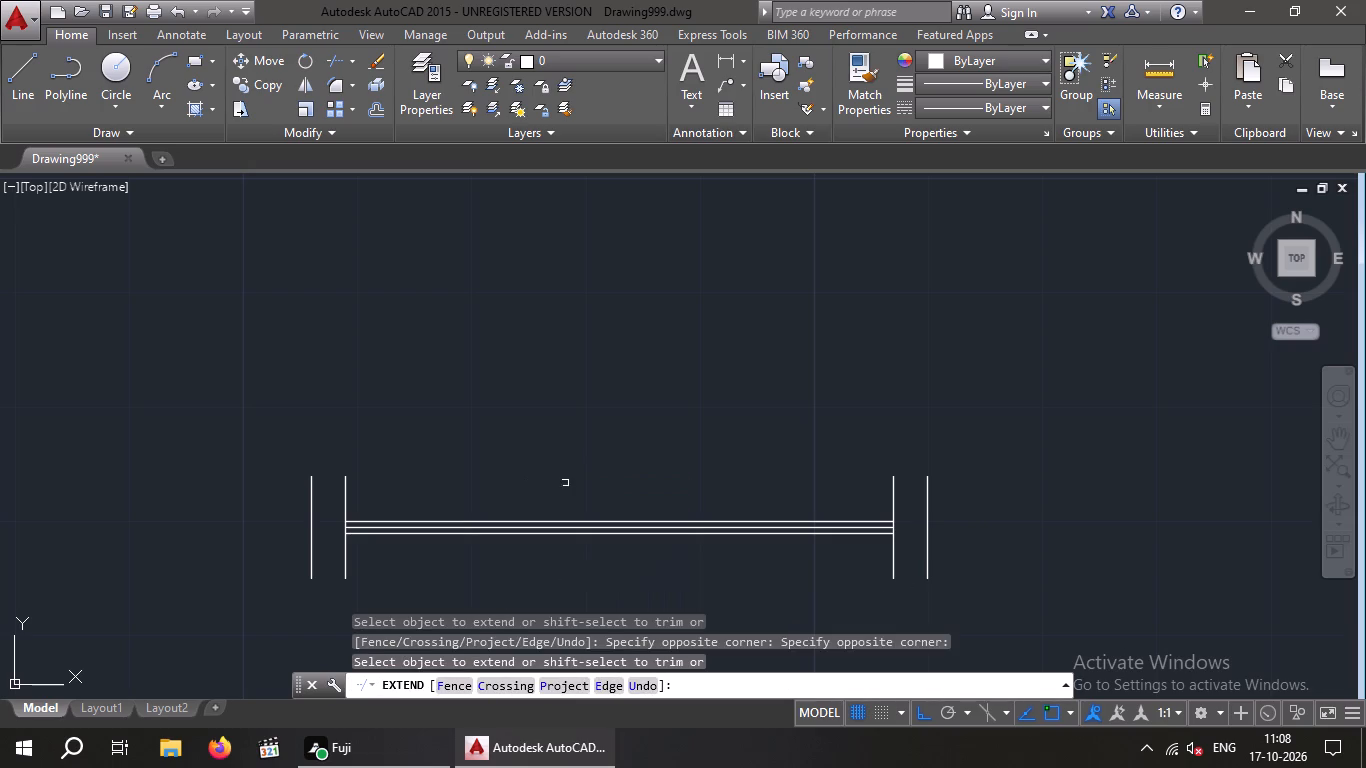
{"action": "key", "text": "Escape"}
Move the 4' window symbol by its centre, with Ortho off, onto the midpoint line in the southeast room's south wall.
{"action": "left_click_drag", "start_coordinate": [156, 360], "coordinate": [385, 378]}
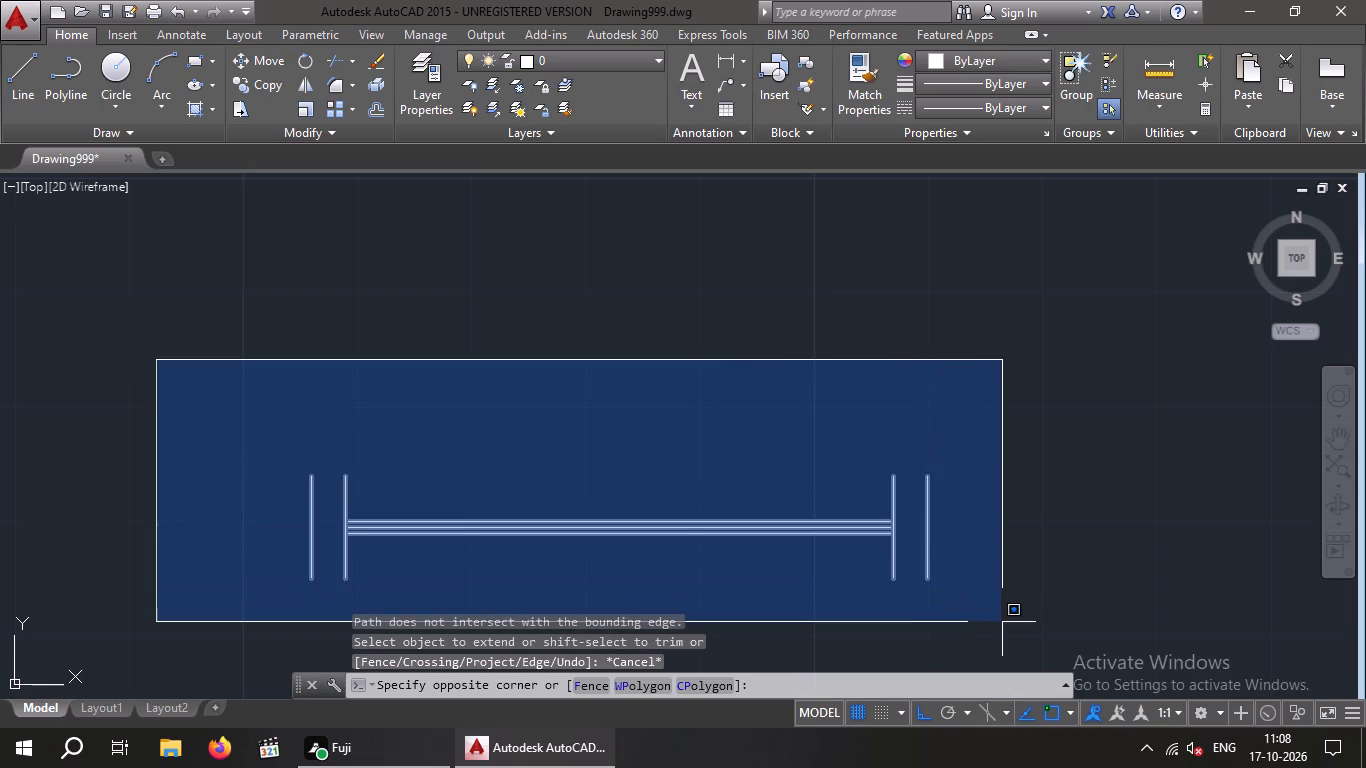
{"action": "left_click", "coordinate": [1002, 622]}
{"action": "left_click", "coordinate": [258, 56]}
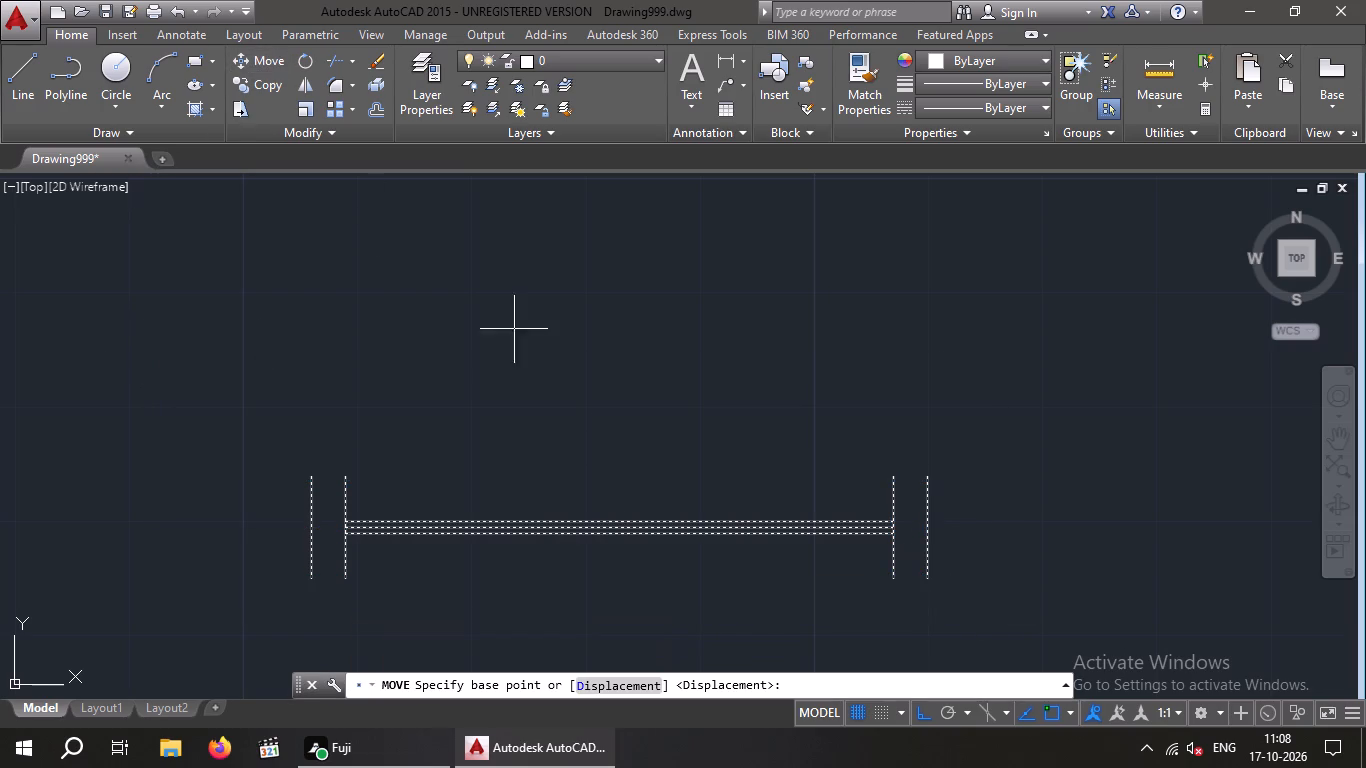
{"action": "scroll", "coordinate": [600, 541], "scroll_direction": "up", "scroll_amount": 2}
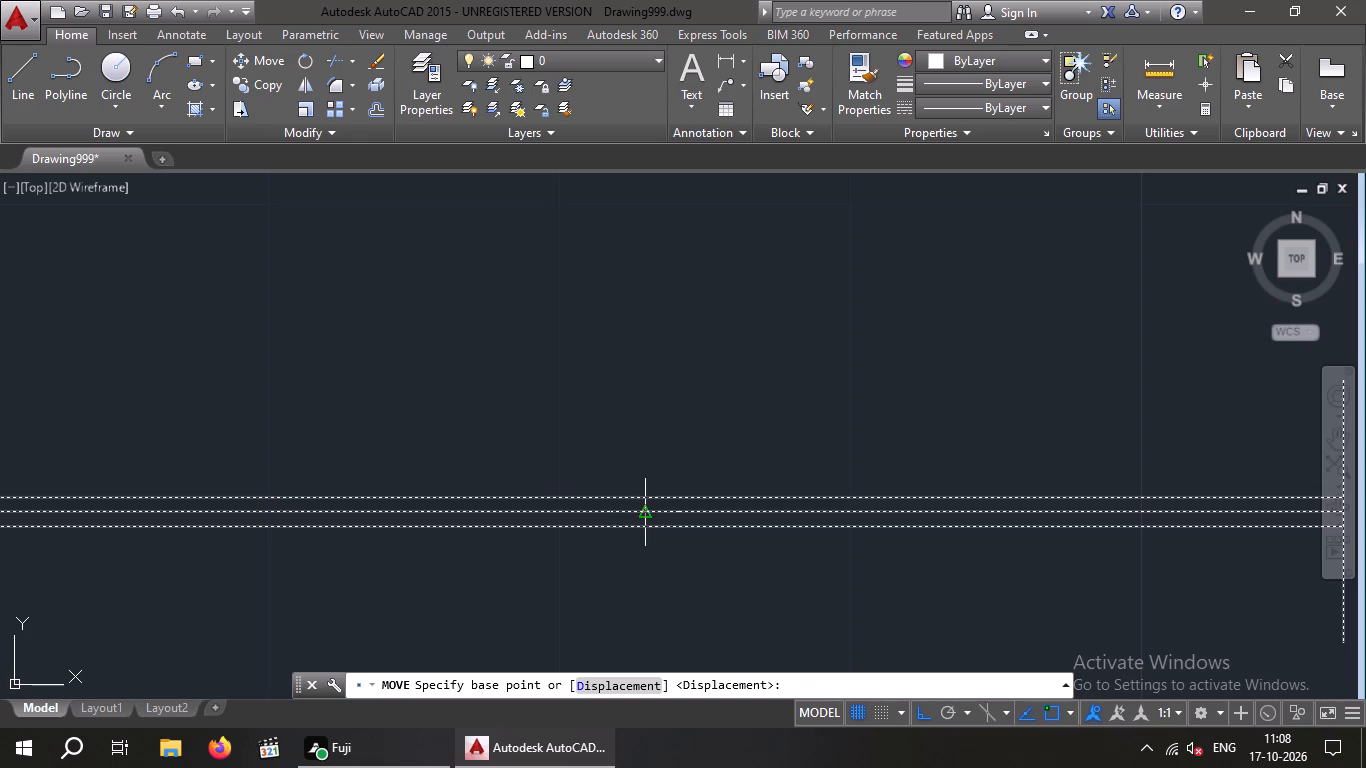
{"action": "left_click", "coordinate": [640, 514]}
{"action": "scroll", "coordinate": [641, 499], "scroll_direction": "down", "scroll_amount": 9}
{"action": "middle_click_drag", "start_coordinate": [605, 516], "coordinate": [745, 455]}
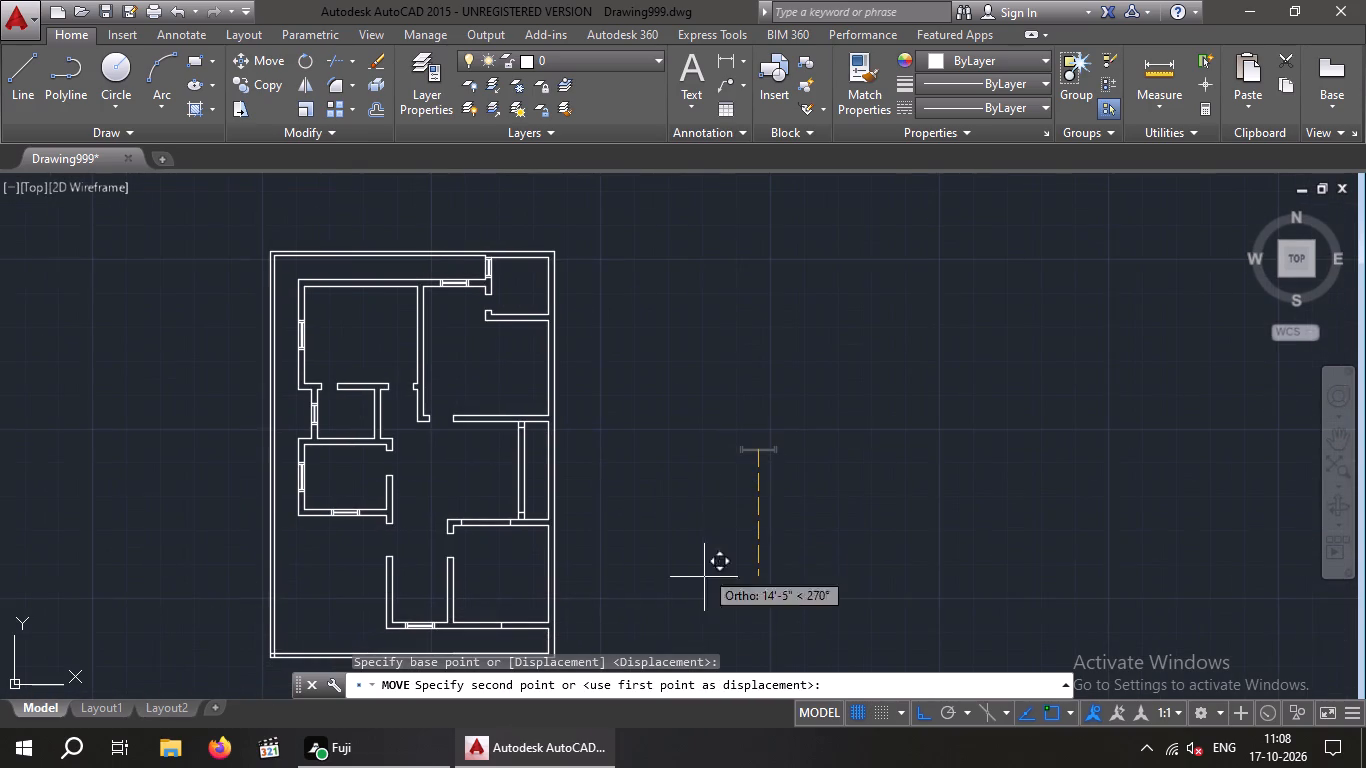
{"action": "left_click", "coordinate": [927, 716]}
{"action": "middle_click_drag", "start_coordinate": [685, 543], "coordinate": [691, 540]}
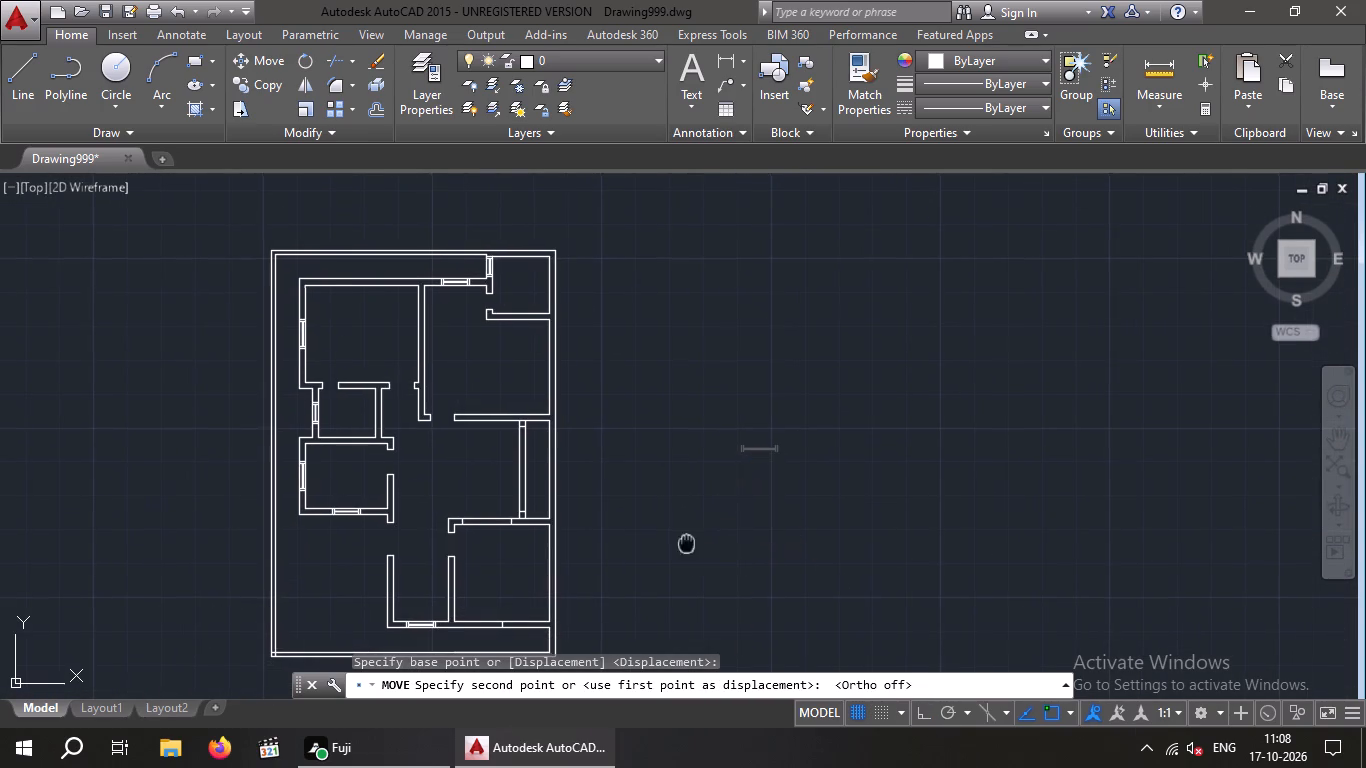
{"action": "middle_click_drag", "start_coordinate": [691, 540], "coordinate": [904, 436]}
{"action": "scroll", "coordinate": [709, 533], "scroll_direction": "up", "scroll_amount": 5}
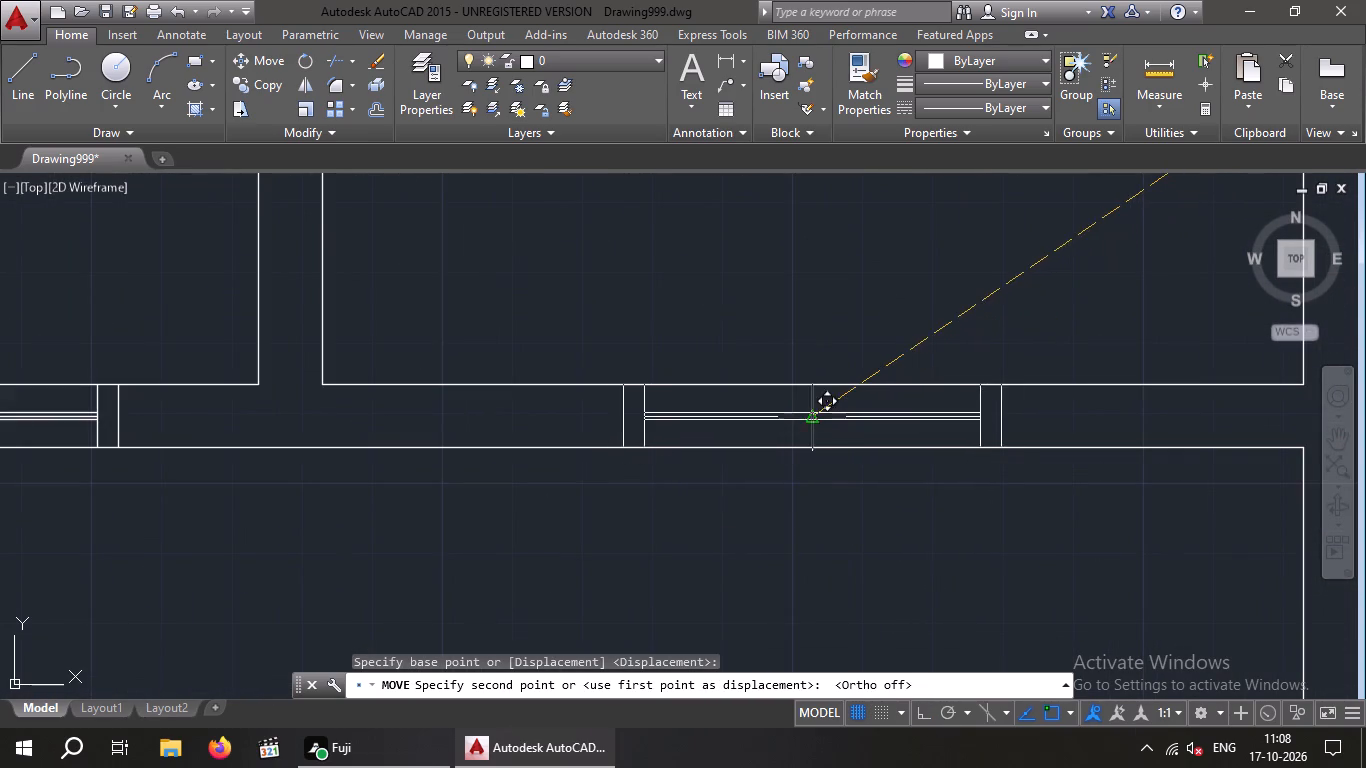
{"action": "scroll", "coordinate": [809, 426], "scroll_direction": "up", "scroll_amount": 3}
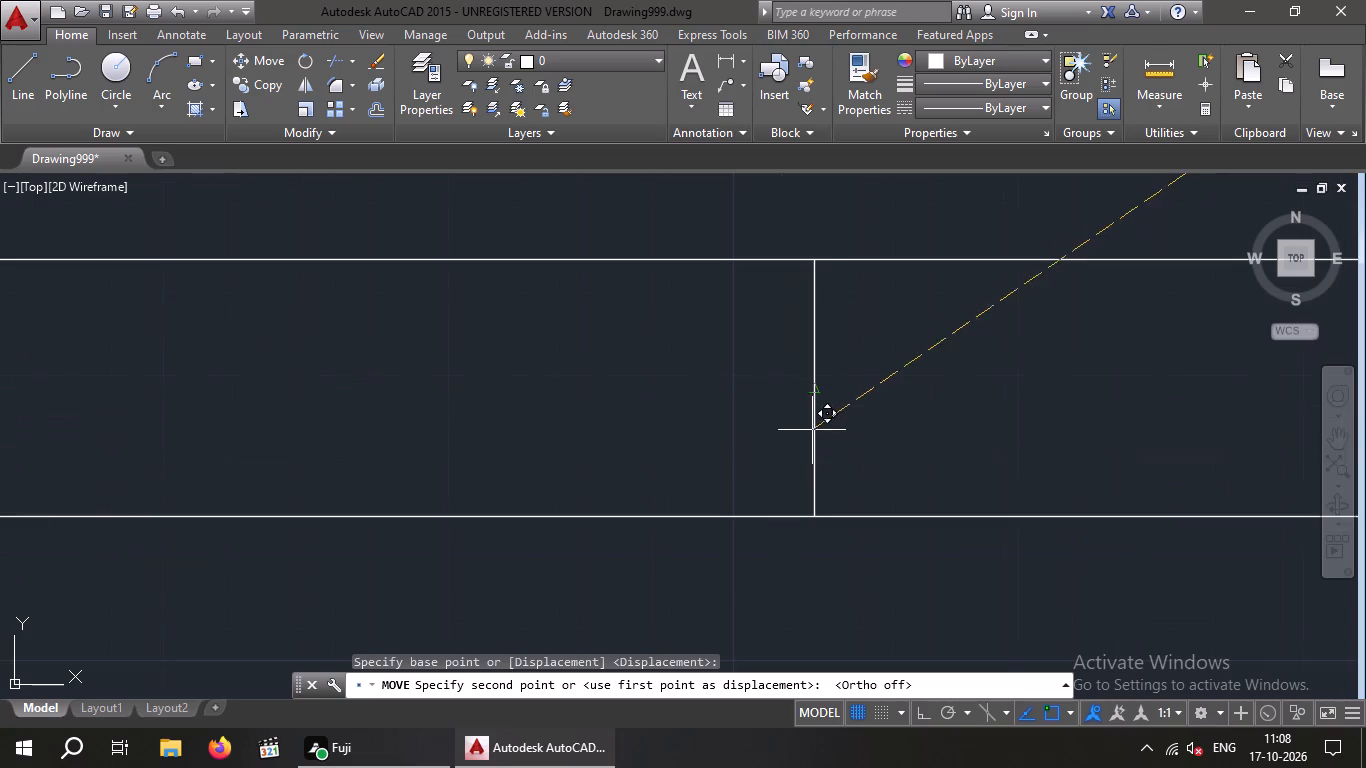
{"action": "left_click", "coordinate": [815, 393]}
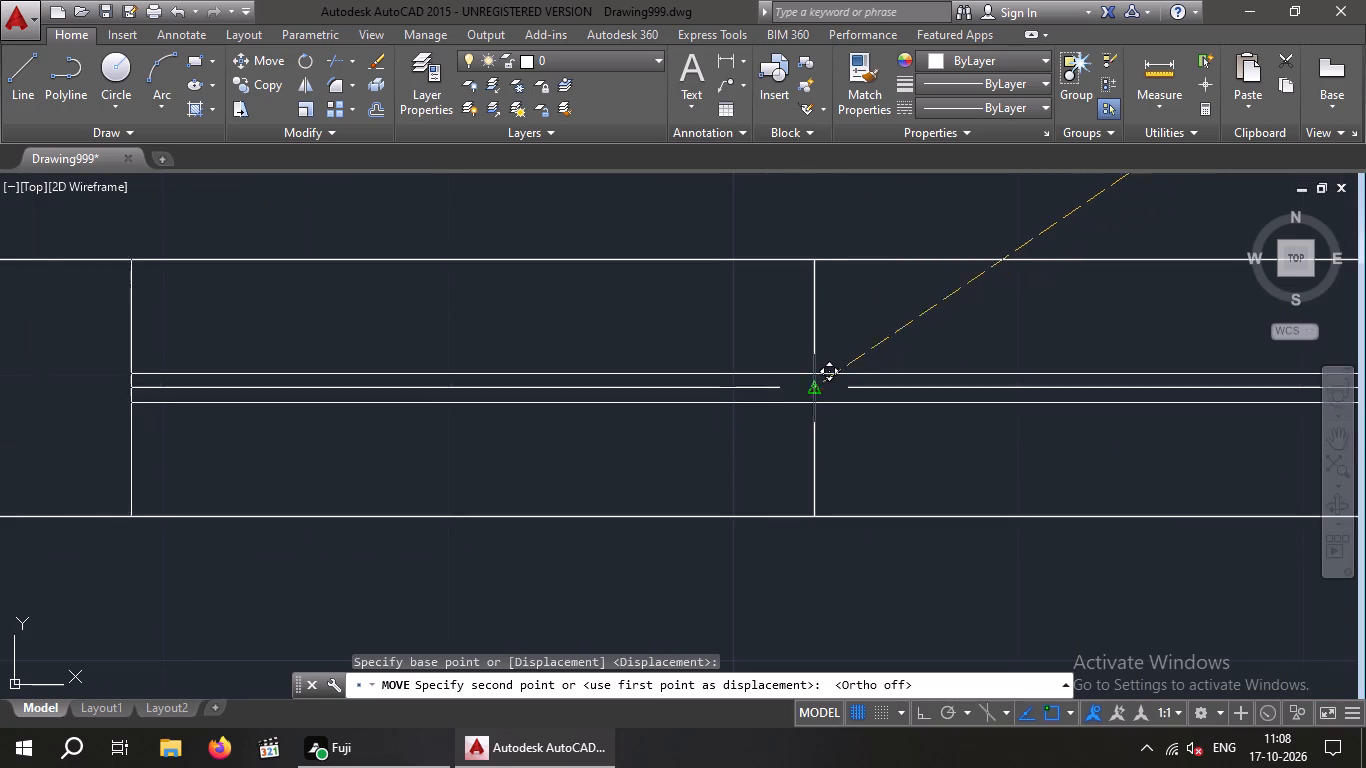
{"action": "key", "text": "Escape"}
Delete the midpoint line crossing the 4' window in the southeast room's south wall.
{"action": "scroll", "coordinate": [797, 442], "scroll_direction": "down", "scroll_amount": 3}
{"action": "scroll", "coordinate": [796, 447], "scroll_direction": "up", "scroll_amount": 4}
{"action": "left_click_drag", "start_coordinate": [870, 418], "coordinate": [870, 419]}
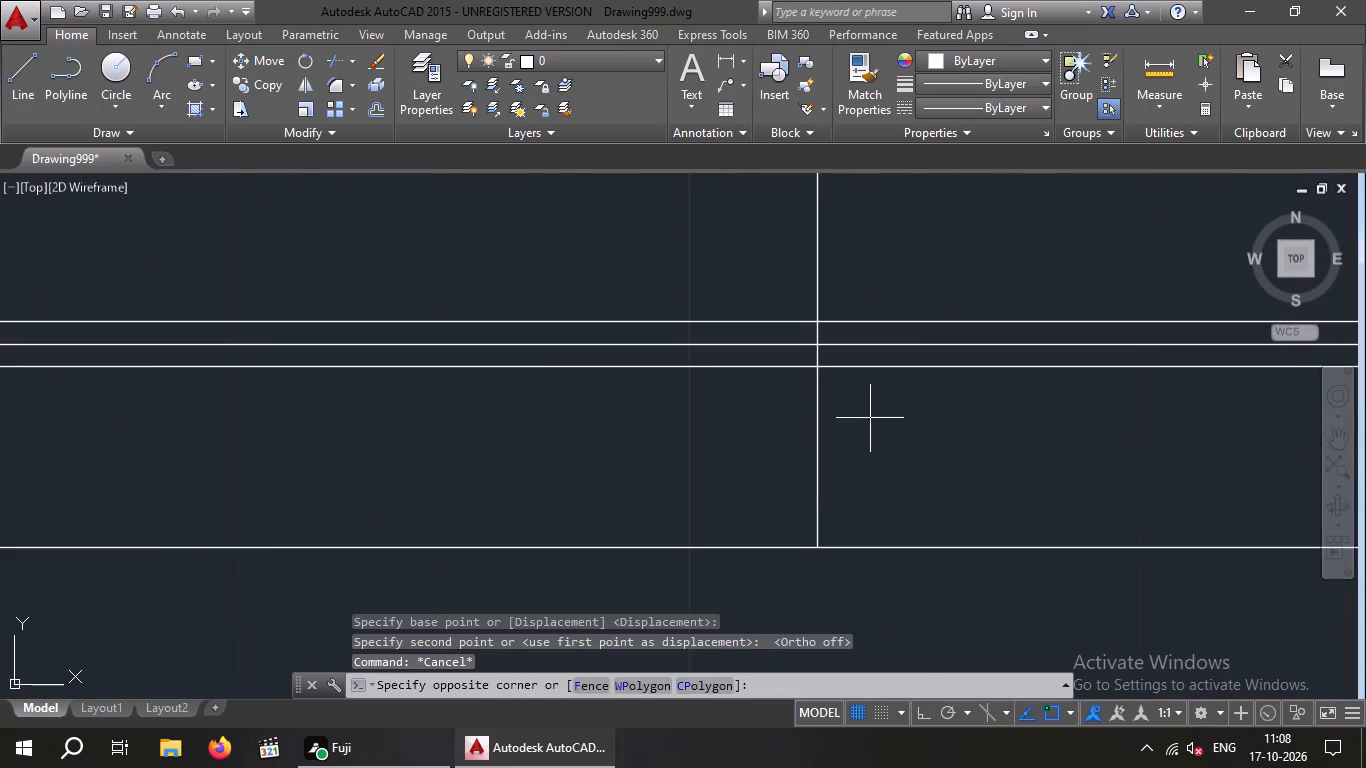
{"action": "left_click_drag", "start_coordinate": [870, 419], "coordinate": [790, 468]}
{"action": "left_click", "coordinate": [773, 473]}
{"action": "key", "text": "Delete"}
{"action": "scroll", "coordinate": [767, 476], "scroll_direction": "down", "scroll_amount": 8}
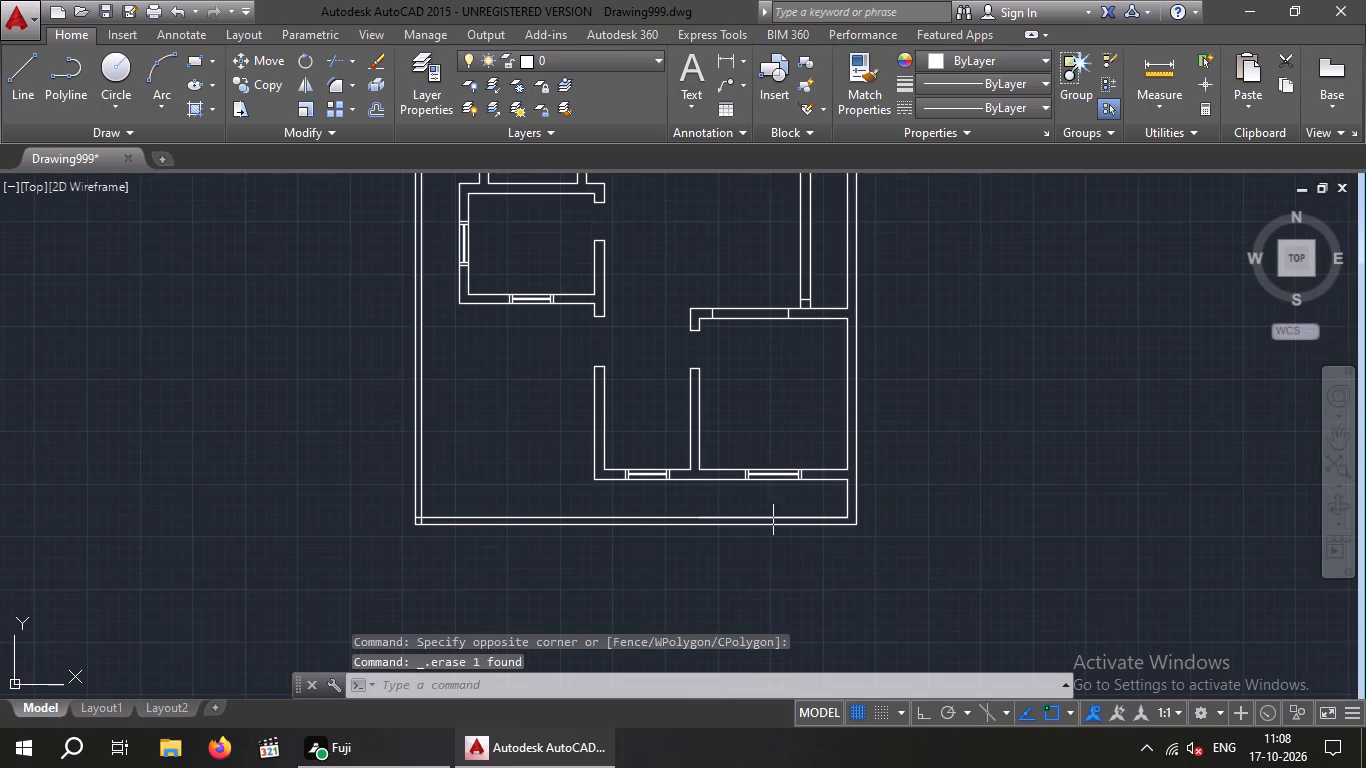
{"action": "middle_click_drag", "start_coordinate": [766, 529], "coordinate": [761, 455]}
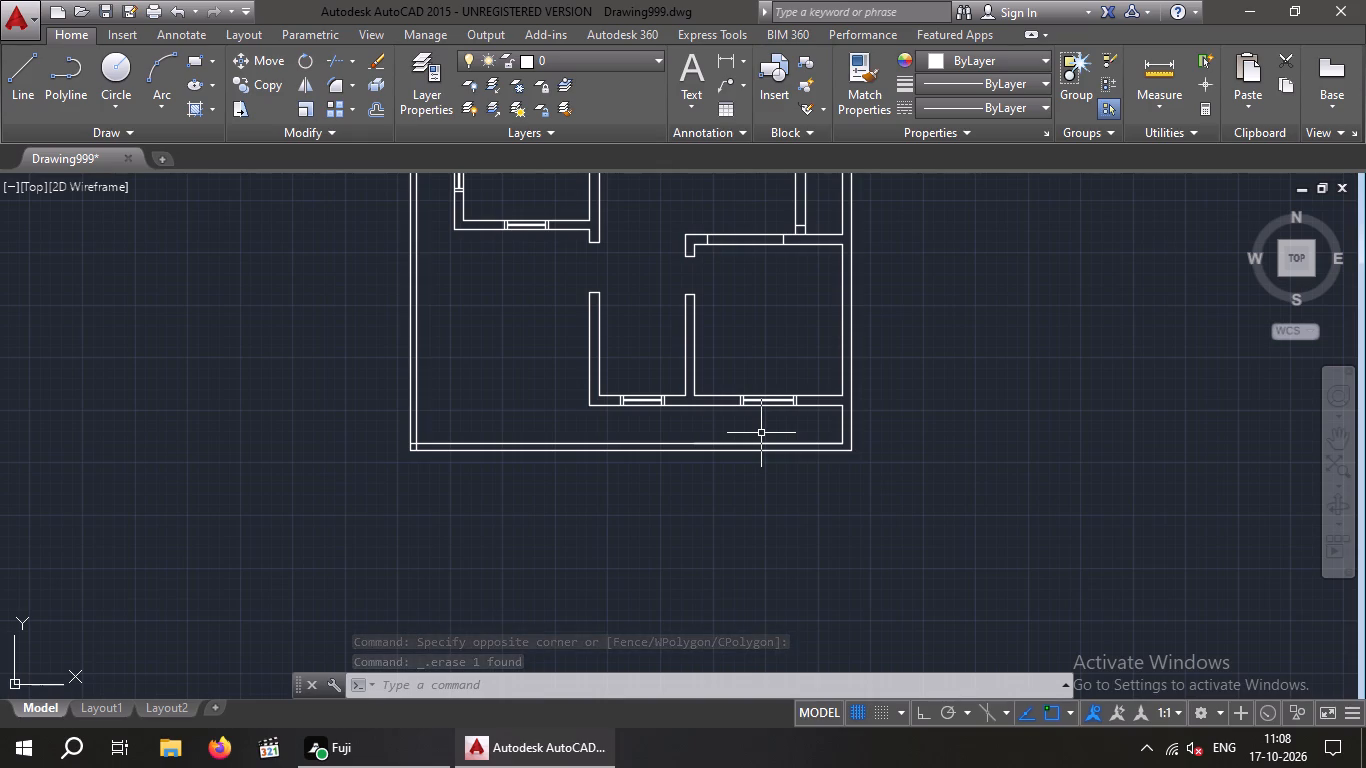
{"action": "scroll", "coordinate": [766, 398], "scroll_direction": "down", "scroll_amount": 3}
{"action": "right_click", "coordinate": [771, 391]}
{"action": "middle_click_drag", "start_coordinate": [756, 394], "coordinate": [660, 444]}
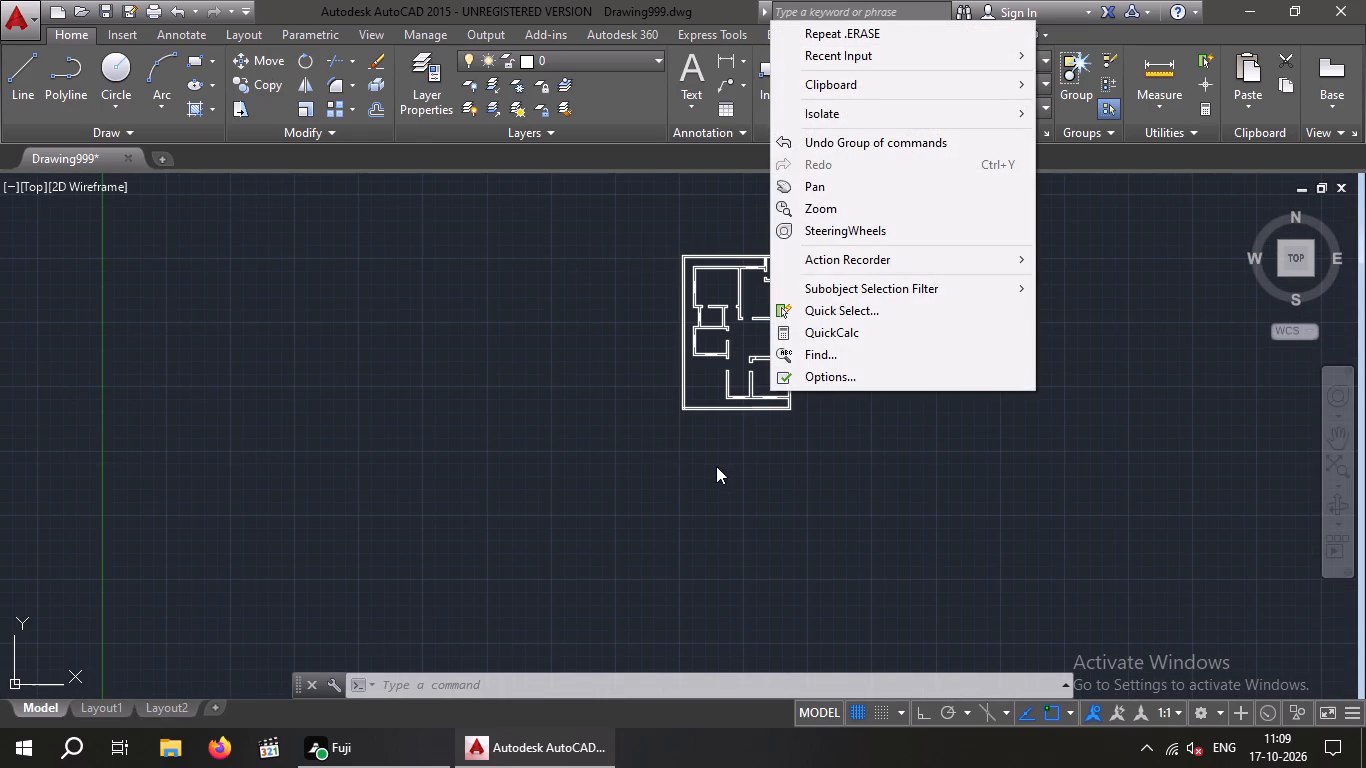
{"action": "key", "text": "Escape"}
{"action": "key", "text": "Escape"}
Offset both faces of the southeast room's north wall 1" toward the inside of the wall.
{"action": "scroll", "coordinate": [763, 368], "scroll_direction": "up", "scroll_amount": 4}
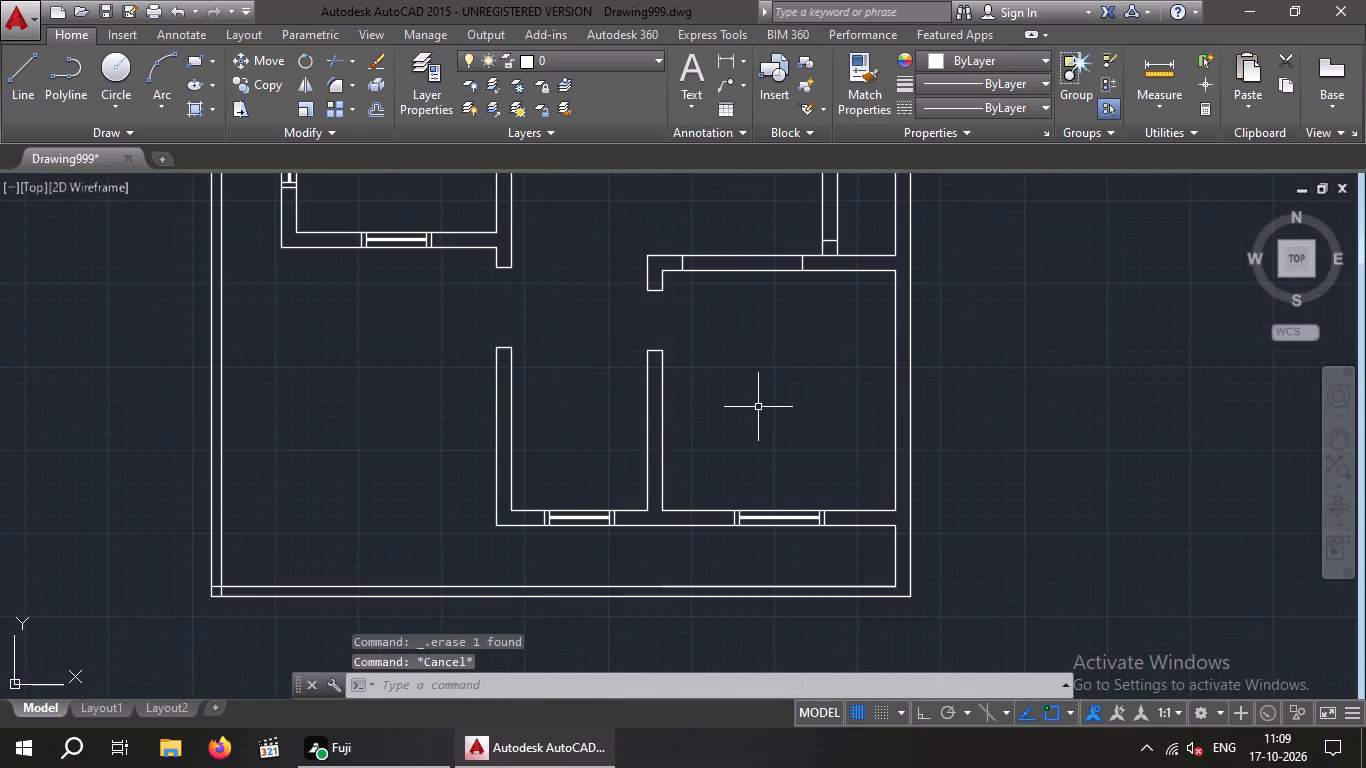
{"action": "middle_click_drag", "start_coordinate": [757, 405], "coordinate": [632, 479]}
{"action": "middle_click", "coordinate": [623, 485]}
{"action": "scroll", "coordinate": [585, 347], "scroll_direction": "up", "scroll_amount": 3}
{"action": "scroll", "coordinate": [596, 359], "scroll_direction": "down", "scroll_amount": 1}
{"action": "middle_click_drag", "start_coordinate": [596, 359], "coordinate": [584, 471]}
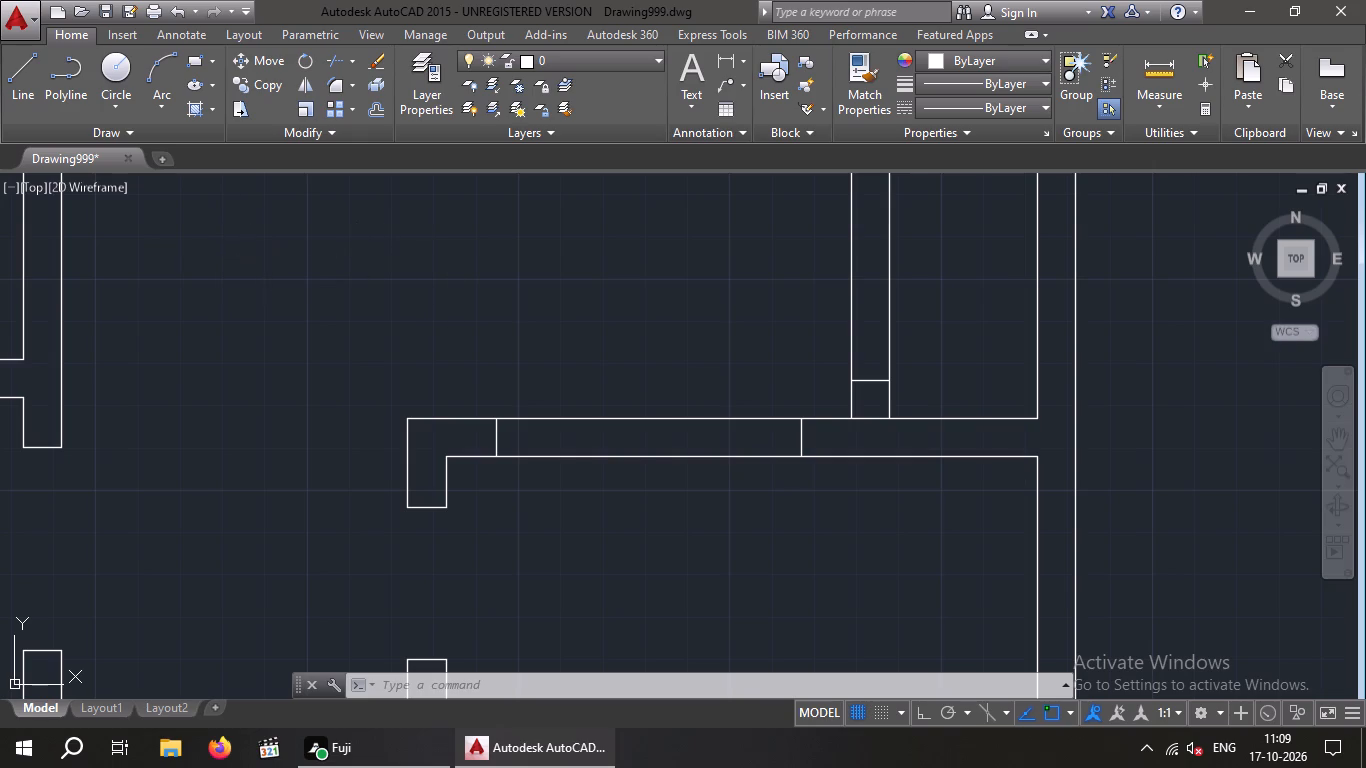
{"action": "scroll", "coordinate": [567, 409], "scroll_direction": "up", "scroll_amount": 2}
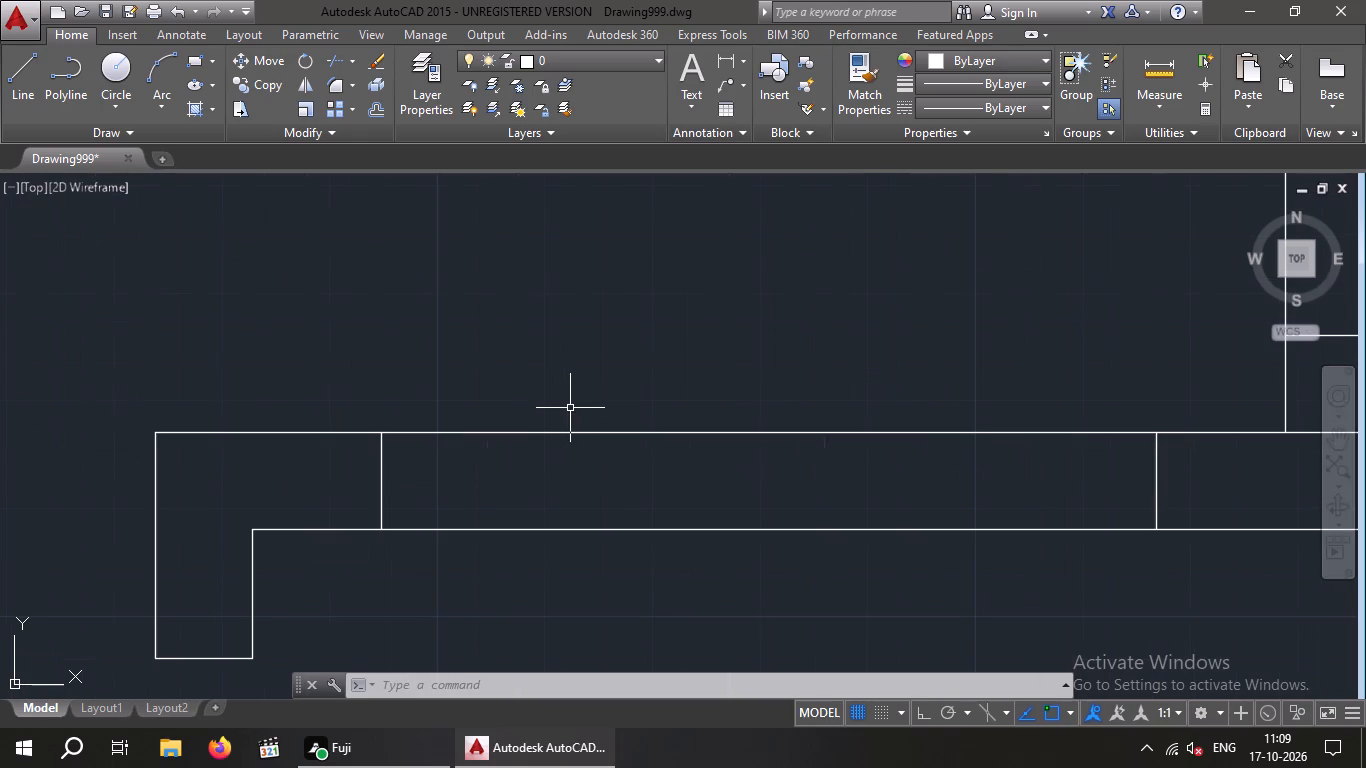
{"action": "key", "text": "Escape"}
{"action": "key", "text": "Escape"}
{"action": "key", "text": "o"}
{"action": "key", "text": "Return"}
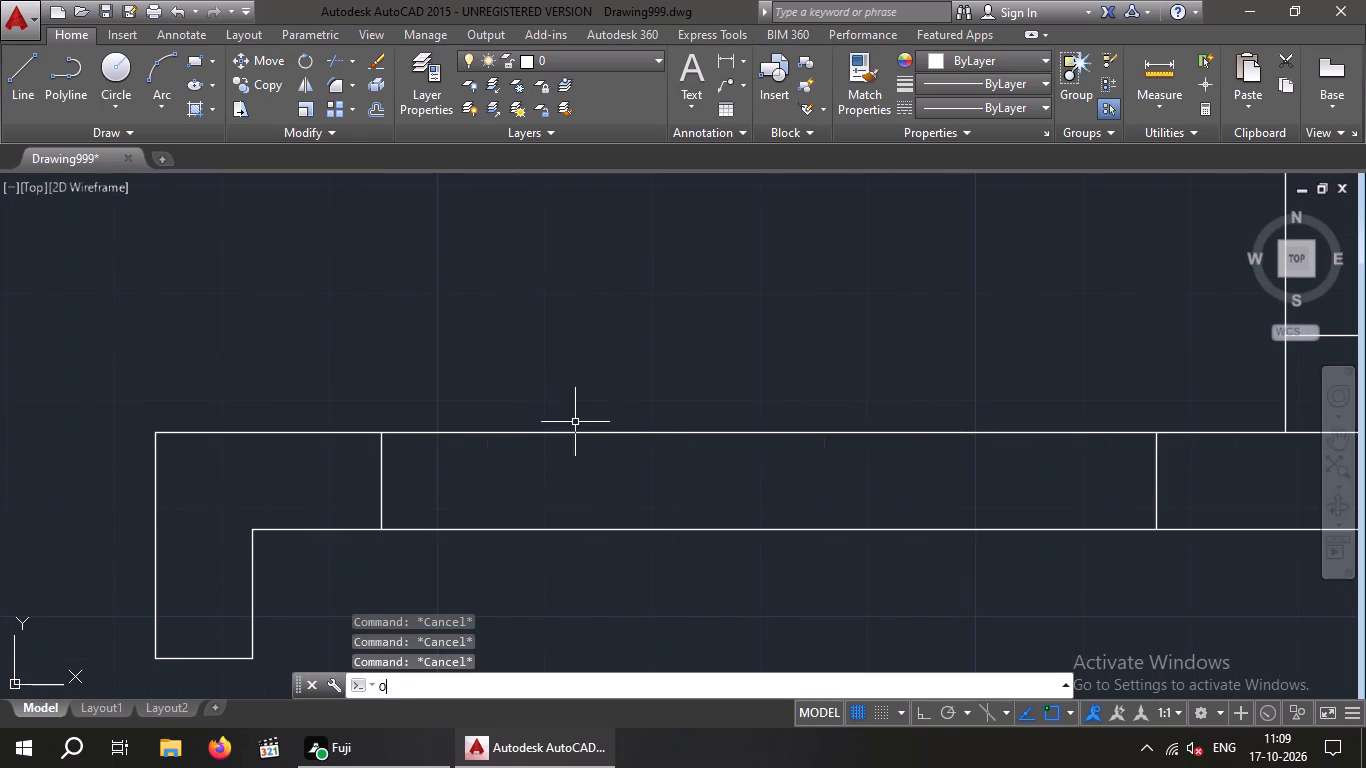
{"action": "key", "text": "1"}
{"action": "key", "text": "shift+quotedbl"}
{"action": "key", "text": "Return"}
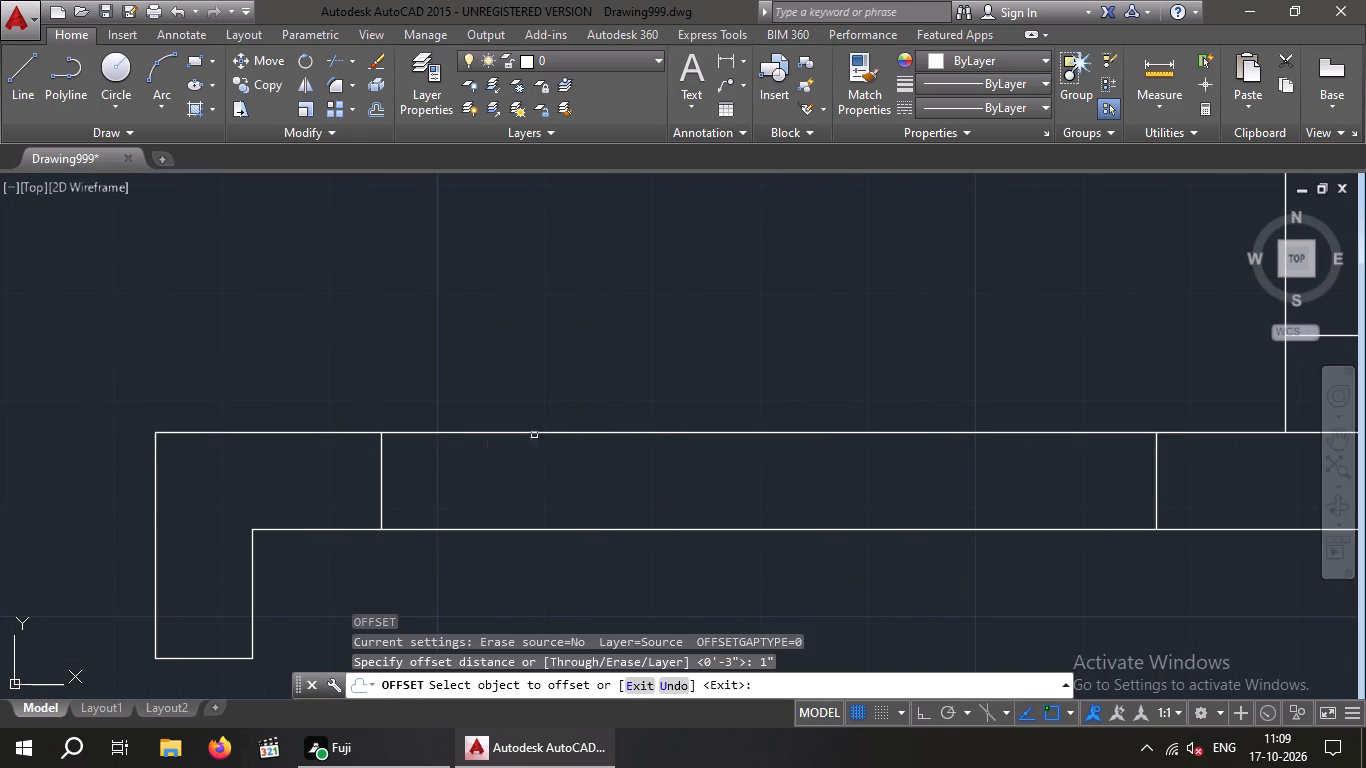
{"action": "left_click", "coordinate": [560, 428]}
{"action": "left_click_drag", "start_coordinate": [560, 434], "coordinate": [564, 451]}
{"action": "left_click", "coordinate": [569, 461]}
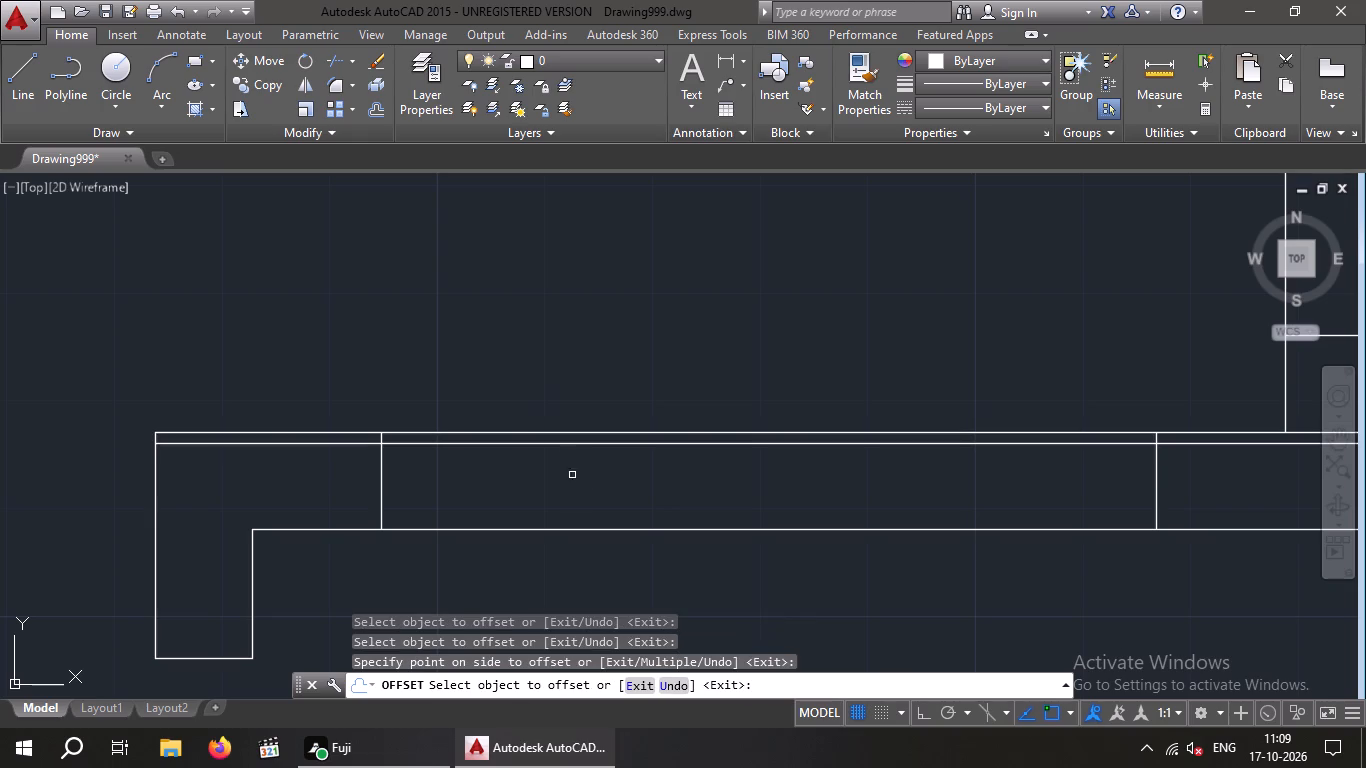
{"action": "left_click", "coordinate": [595, 531]}
{"action": "left_click", "coordinate": [592, 488]}
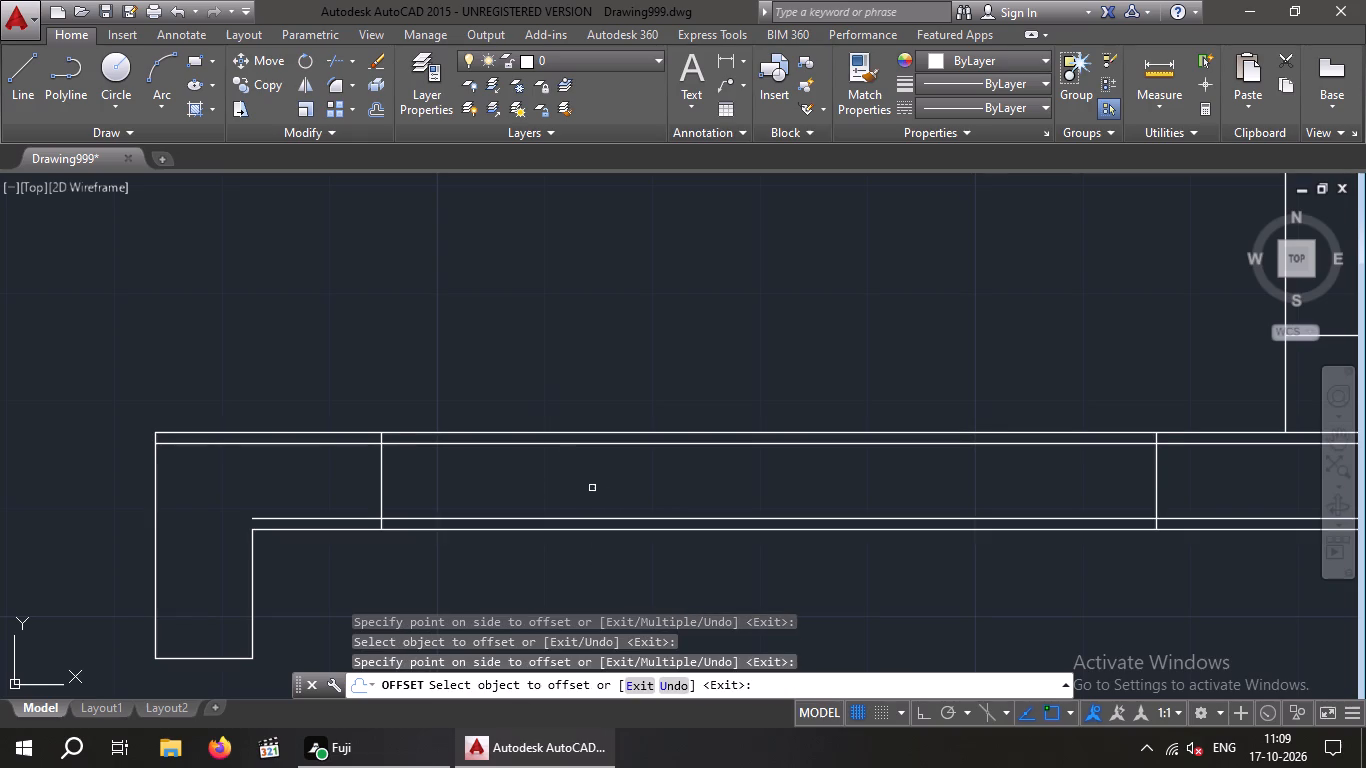
{"action": "key", "text": "Escape"}
{"action": "key", "text": "Escape"}
Trim away the original wall faces between the opening's two end lines and the offset lines' portions beyond those end lines.
{"action": "type", "text": "TR"}
{"action": "key", "text": "space"}
{"action": "key", "text": "space"}
{"action": "left_click", "coordinate": [497, 532]}
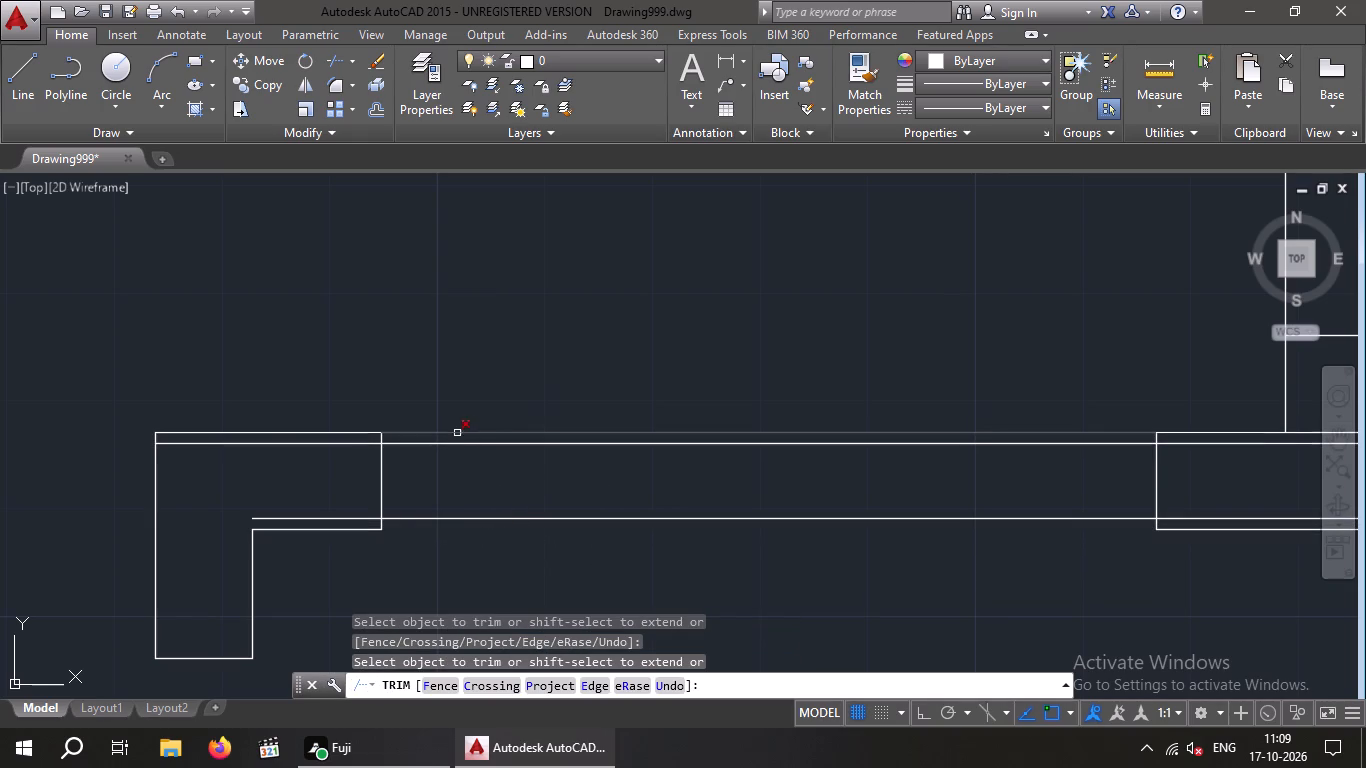
{"action": "left_click", "coordinate": [460, 431]}
{"action": "left_click", "coordinate": [338, 443]}
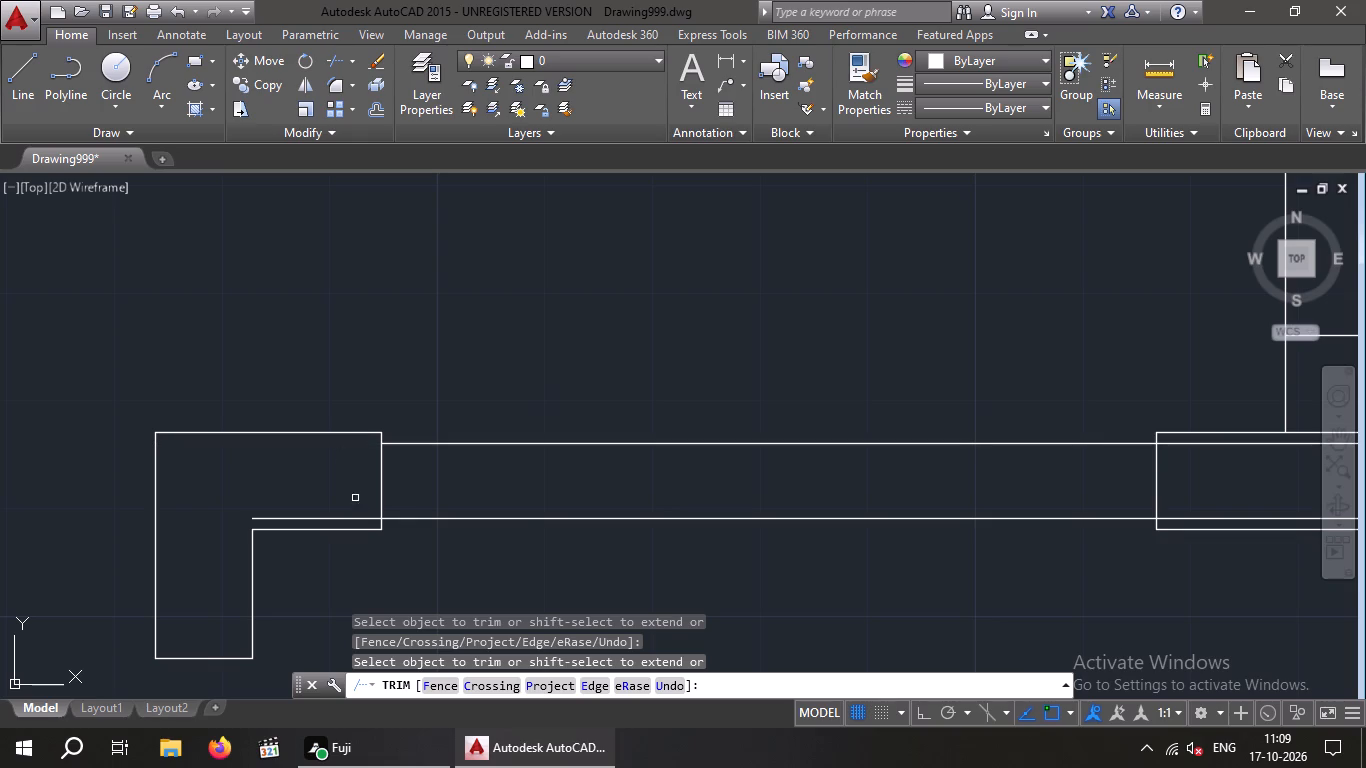
{"action": "left_click", "coordinate": [350, 518]}
{"action": "middle_click_drag", "start_coordinate": [344, 474], "coordinate": [0, 483]}
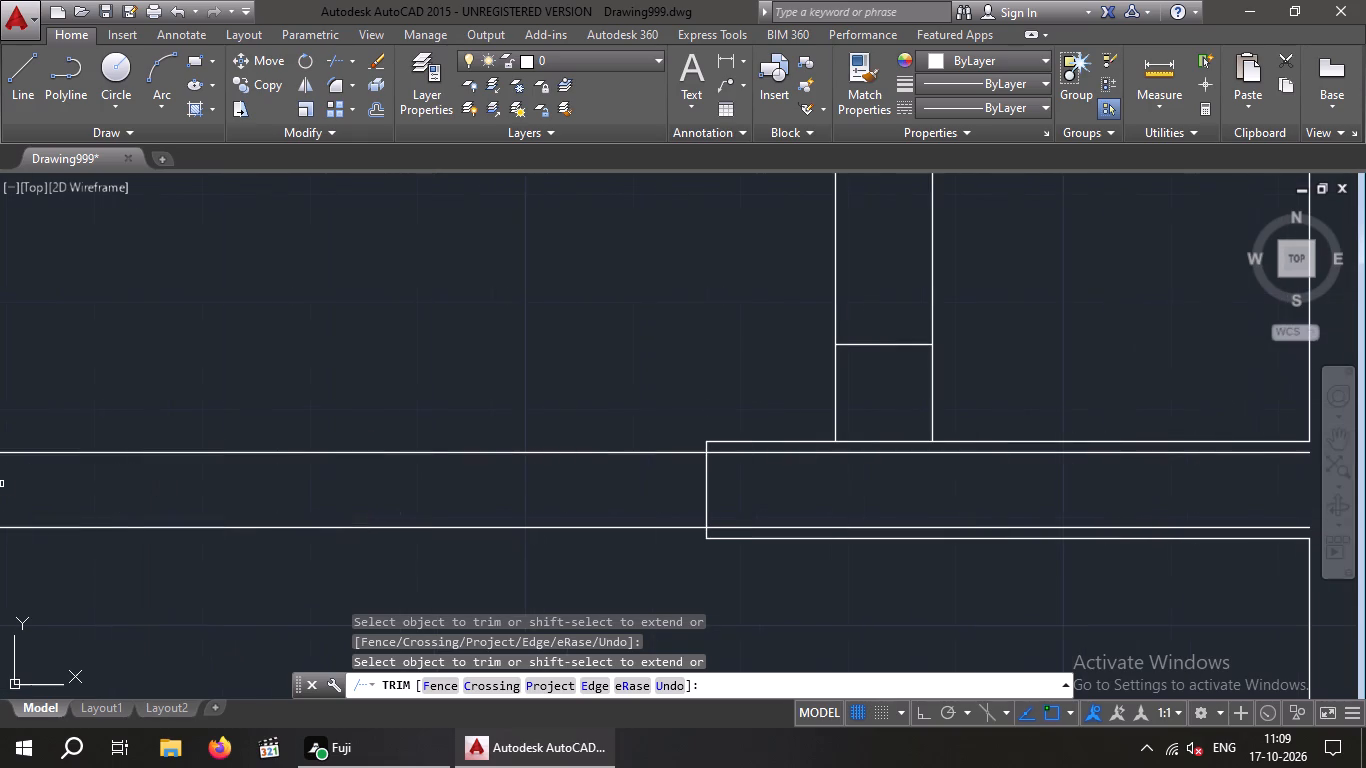
{"action": "left_click", "coordinate": [776, 452]}
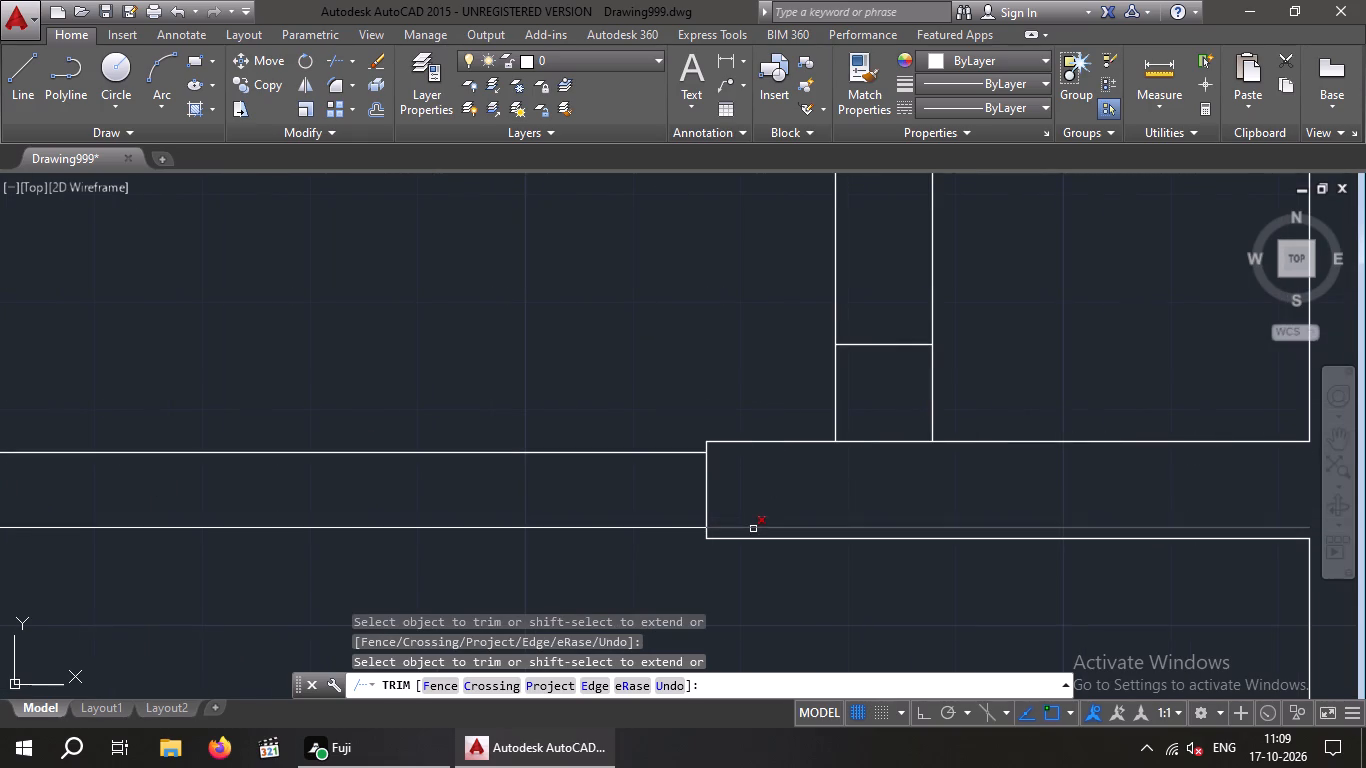
{"action": "left_click", "coordinate": [753, 529]}
{"action": "scroll", "coordinate": [802, 492], "scroll_direction": "down", "scroll_amount": 3}
{"action": "middle_click_drag", "start_coordinate": [788, 561], "coordinate": [829, 555]}
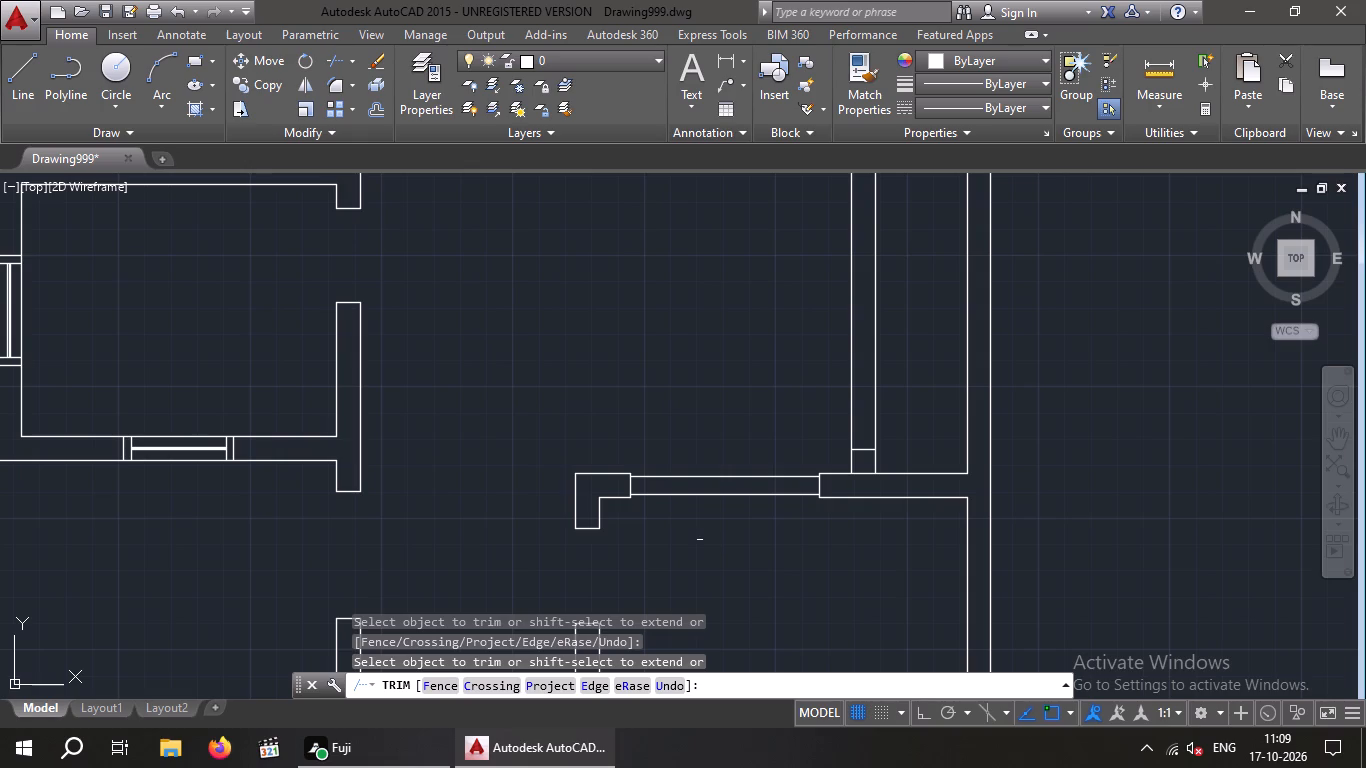
{"action": "key", "text": "Escape"}
{"action": "key", "text": "Escape"}
Offset both end lines of the wide opening in the southeast room's north wall 1" toward the inside of the opening.
{"action": "scroll", "coordinate": [701, 534], "scroll_direction": "down", "scroll_amount": 3}
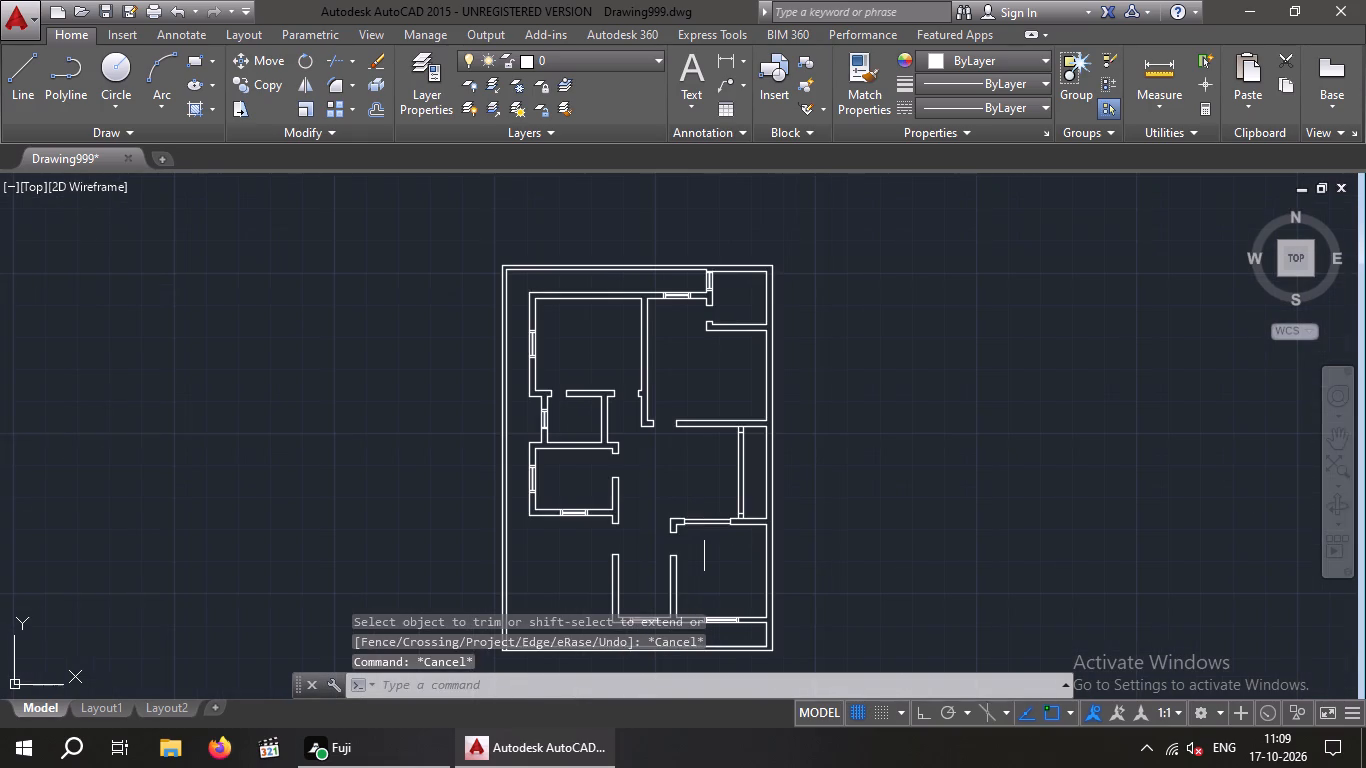
{"action": "scroll", "coordinate": [704, 534], "scroll_direction": "up", "scroll_amount": 5}
{"action": "key", "text": "o"}
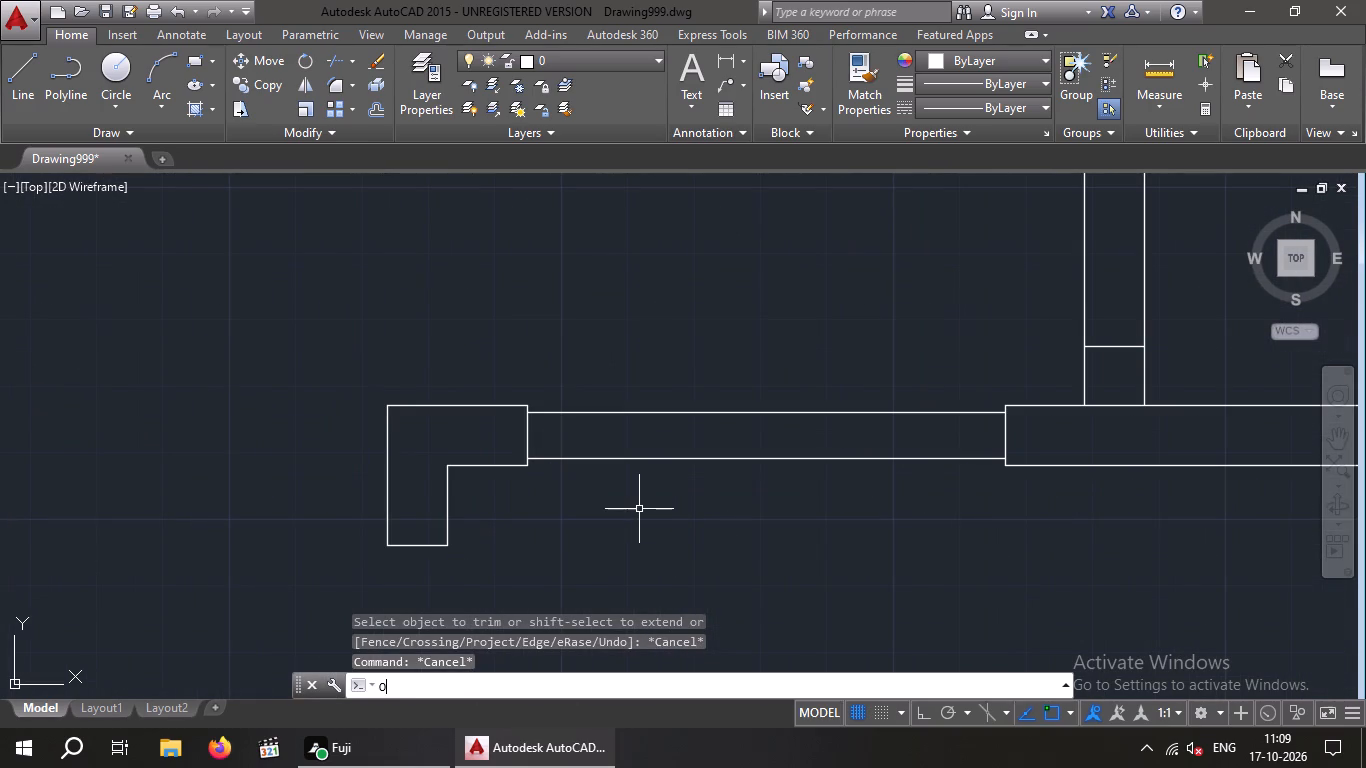
{"action": "key", "text": "Return"}
{"action": "key", "text": "1"}
{"action": "key", "text": "shift+quotedbl"}
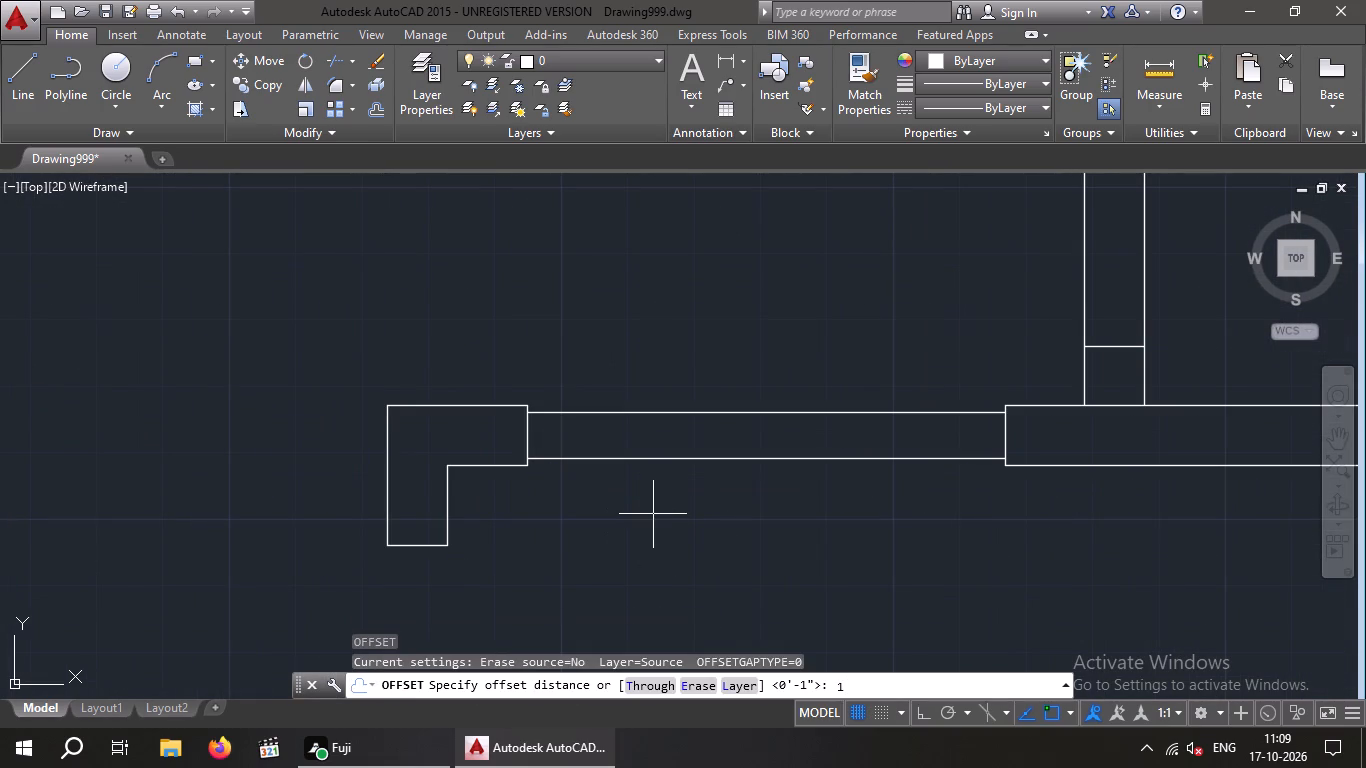
{"action": "key", "text": "Return"}
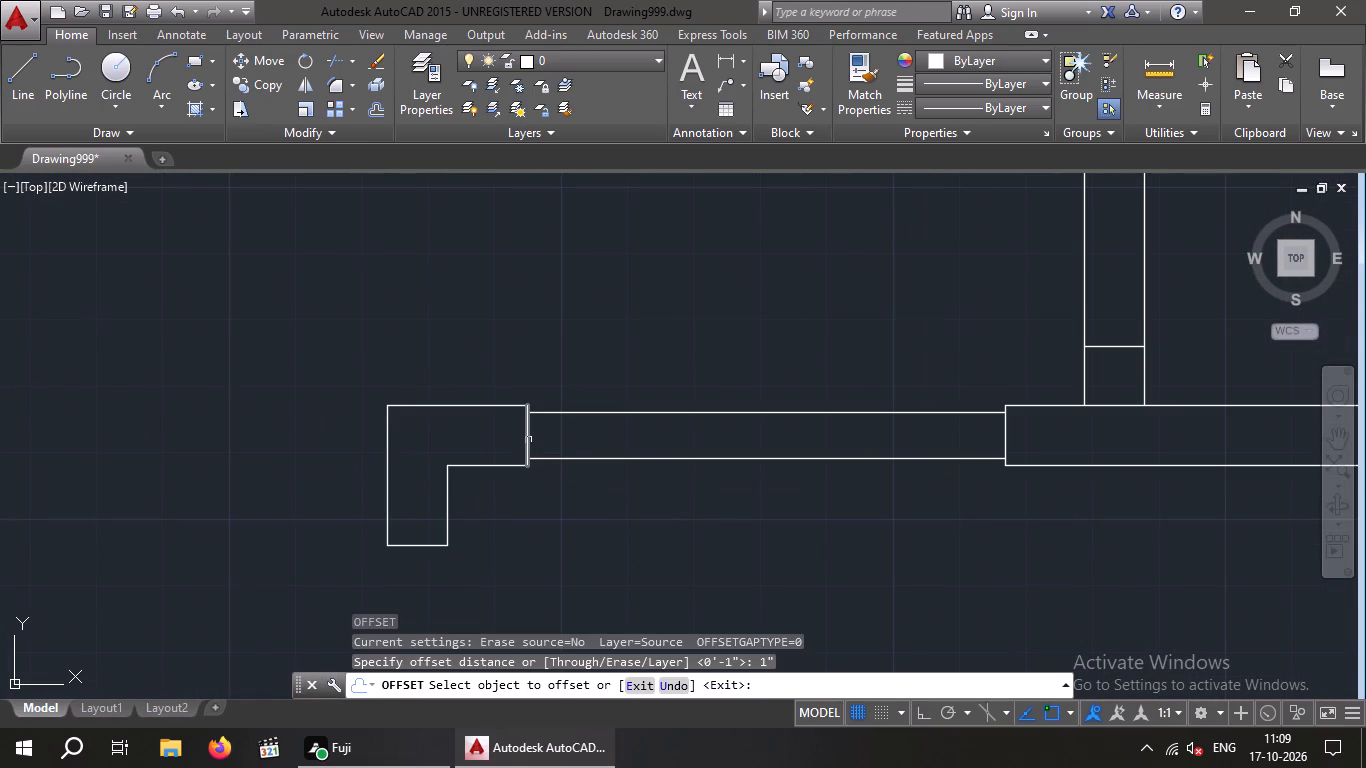
{"action": "left_click", "coordinate": [529, 440]}
{"action": "left_click", "coordinate": [558, 440]}
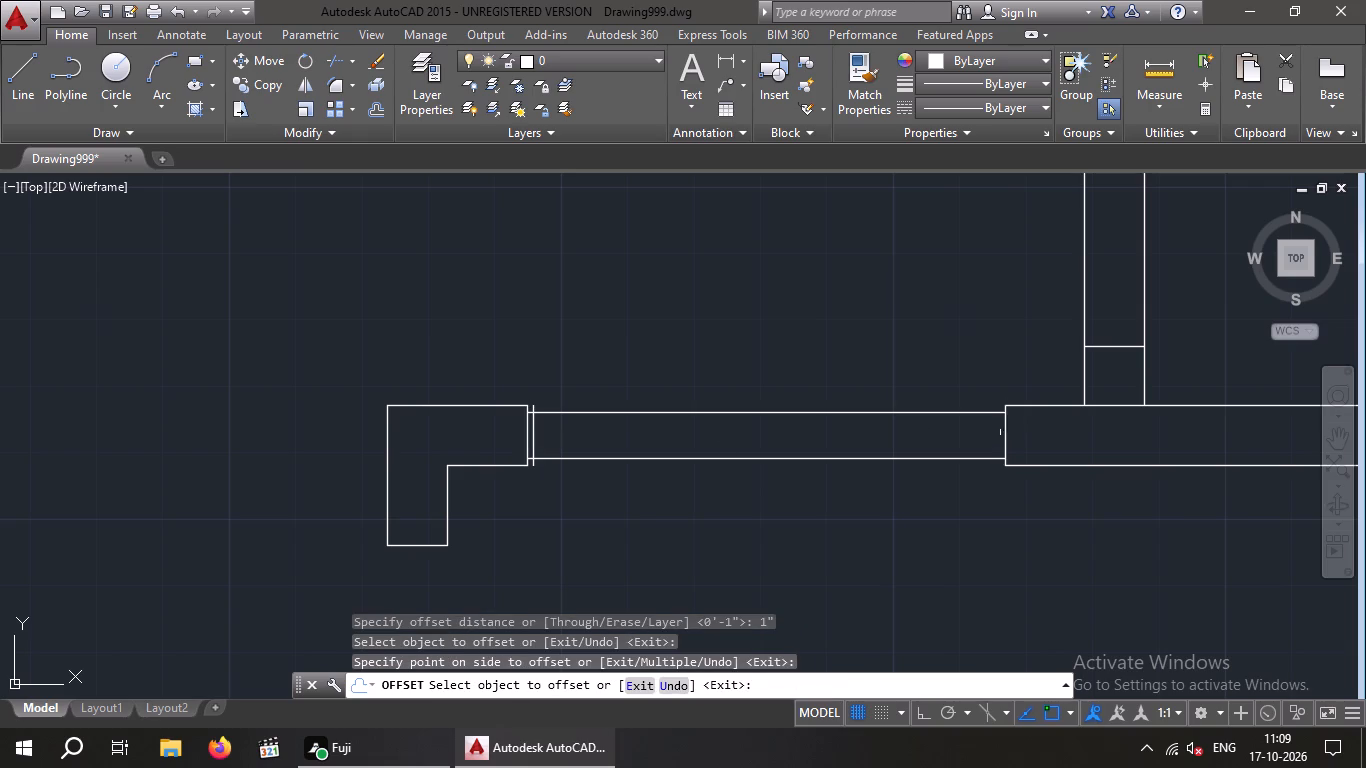
{"action": "left_click_drag", "start_coordinate": [1004, 432], "coordinate": [948, 445]}
{"action": "left_click", "coordinate": [939, 447]}
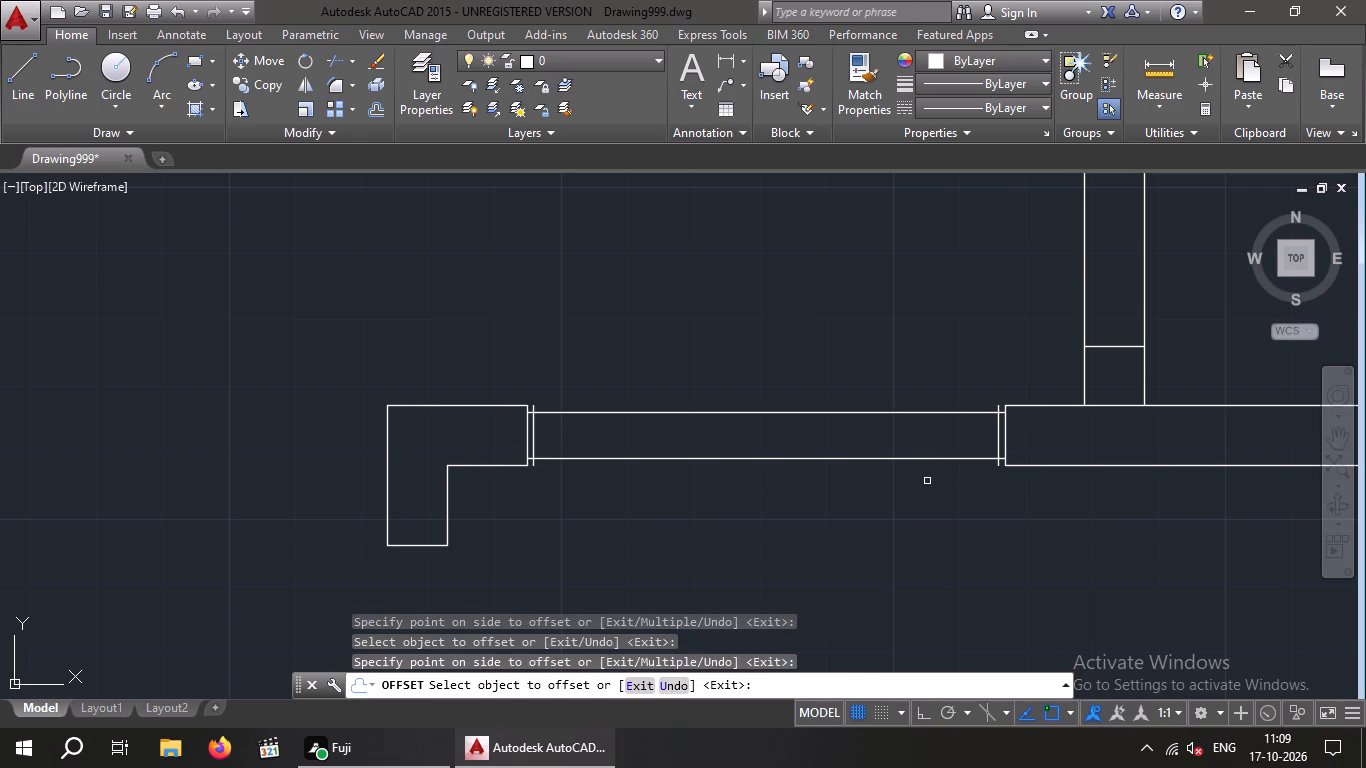
{"action": "key", "text": "Escape"}
{"action": "key", "text": "Escape"}
Trim the two new vertical lines where they extend beyond the opening's inset horizontal lines, at both ends of the opening.
{"action": "key", "text": "t"}
{"action": "key", "text": "r"}
{"action": "key", "text": "space"}
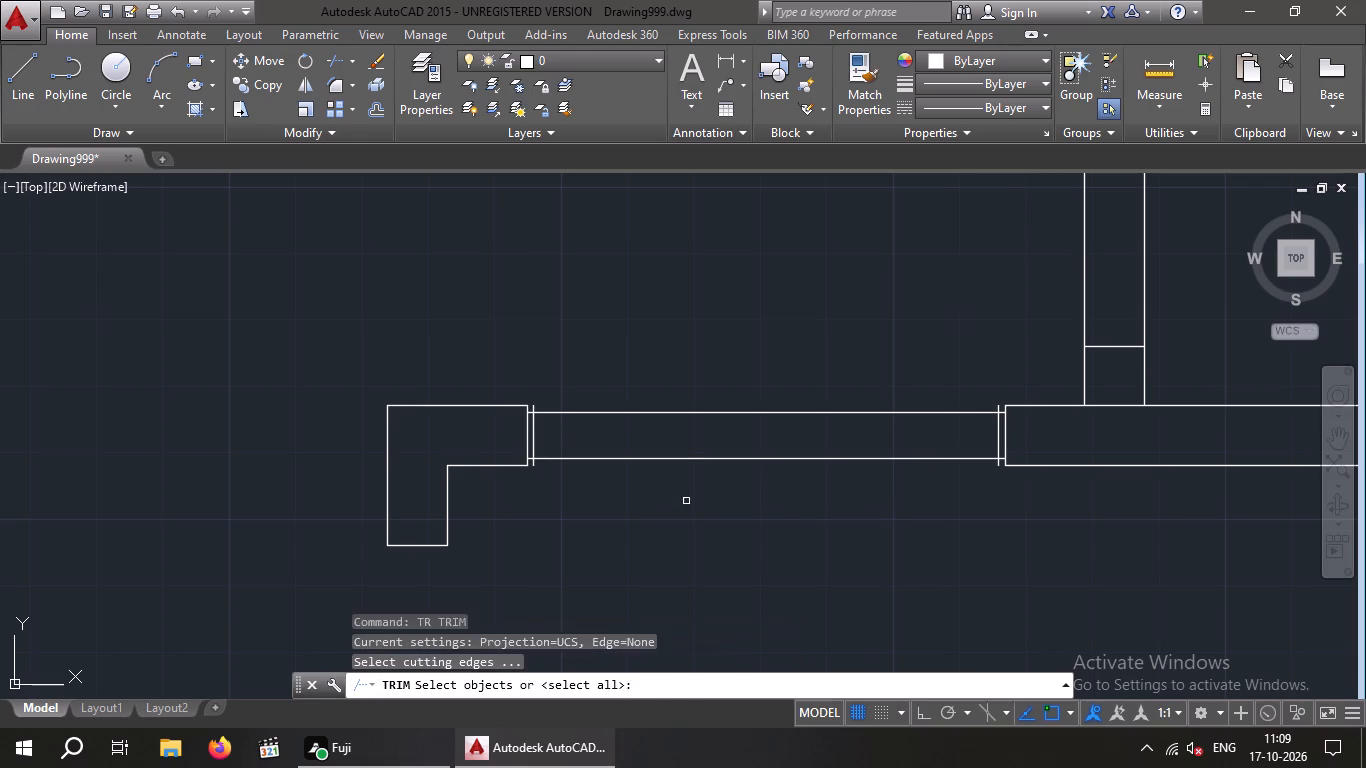
{"action": "key", "text": "space"}
{"action": "scroll", "coordinate": [539, 474], "scroll_direction": "up", "scroll_amount": 4}
{"action": "left_click", "coordinate": [486, 420]}
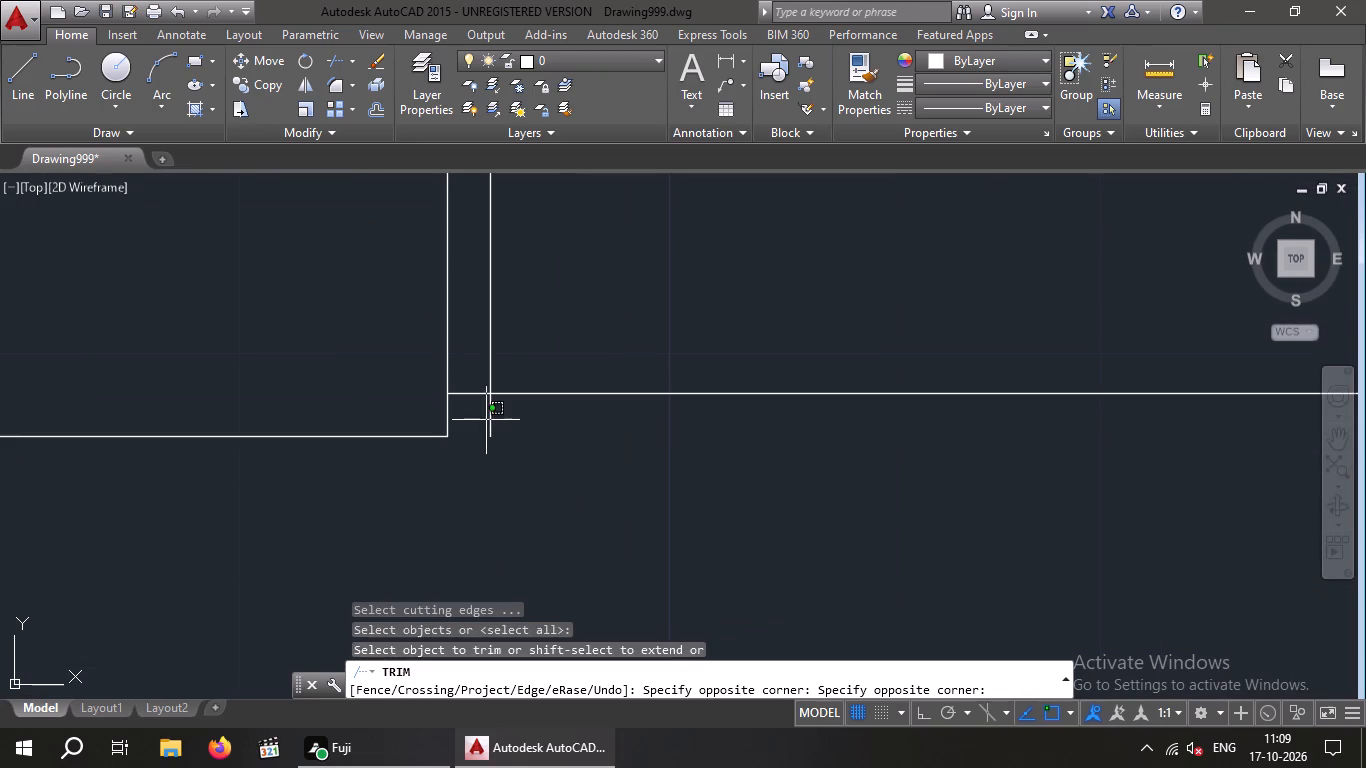
{"action": "left_click_drag", "start_coordinate": [538, 428], "coordinate": [495, 428]}
{"action": "scroll", "coordinate": [498, 428], "scroll_direction": "down", "scroll_amount": 3}
{"action": "scroll", "coordinate": [494, 337], "scroll_direction": "up", "scroll_amount": 3}
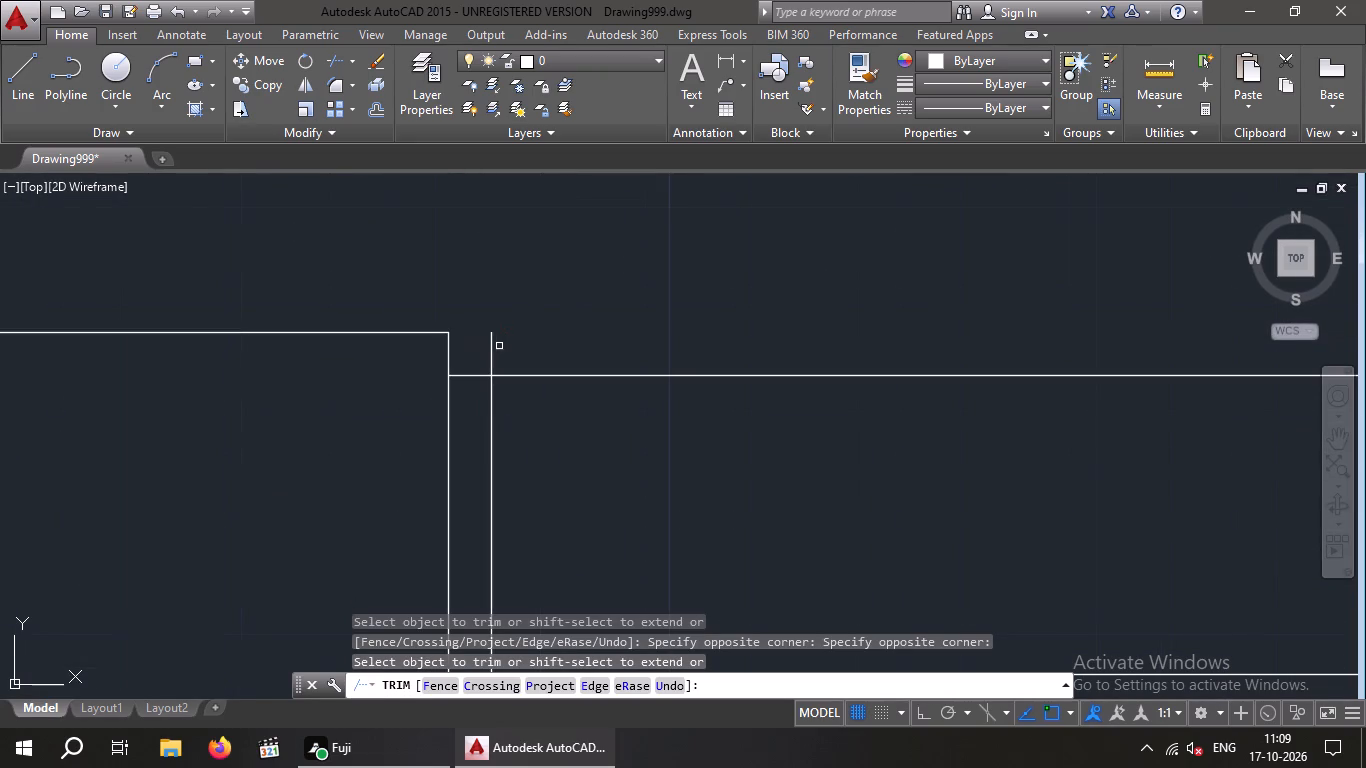
{"action": "left_click", "coordinate": [489, 349]}
{"action": "scroll", "coordinate": [503, 339], "scroll_direction": "down", "scroll_amount": 4}
{"action": "middle_click_drag", "start_coordinate": [713, 468], "coordinate": [541, 506]}
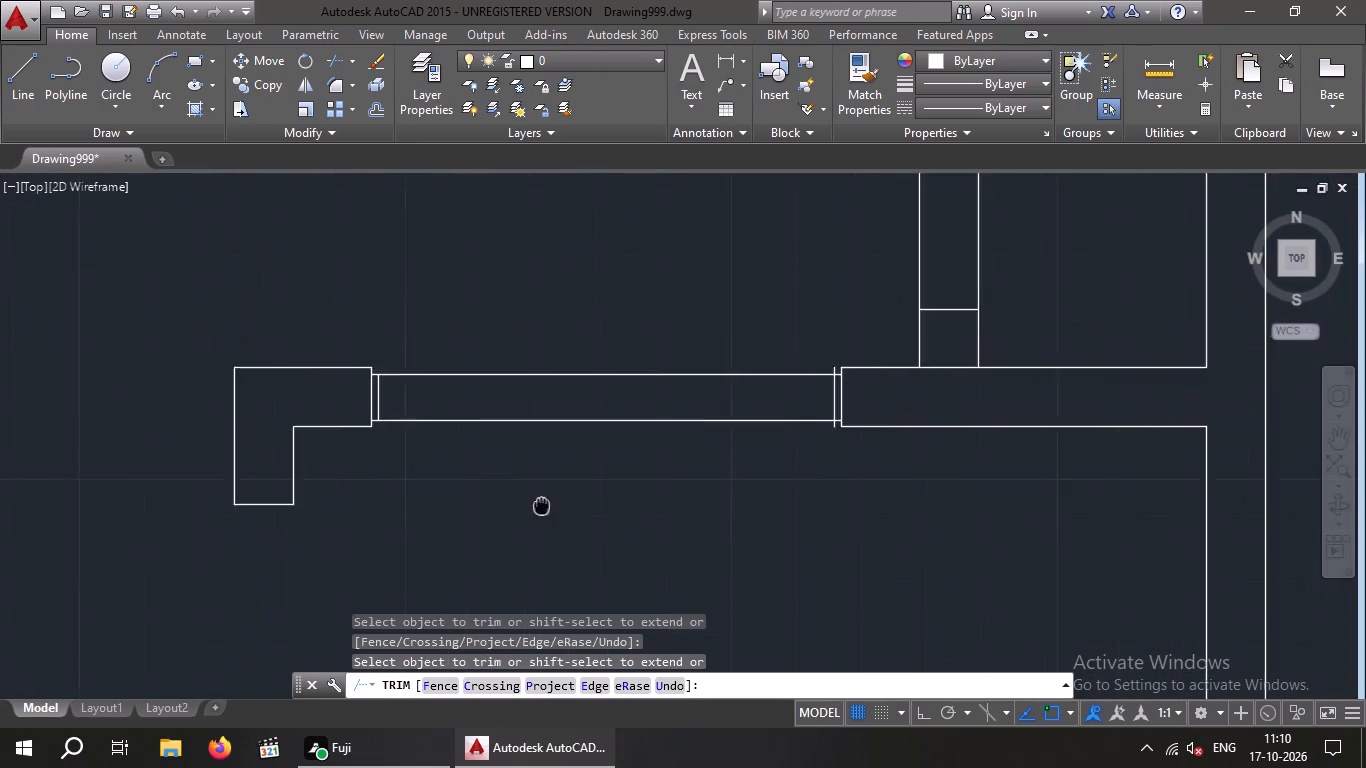
{"action": "middle_click_drag", "start_coordinate": [541, 506], "coordinate": [326, 549]}
{"action": "scroll", "coordinate": [577, 422], "scroll_direction": "up", "scroll_amount": 3}
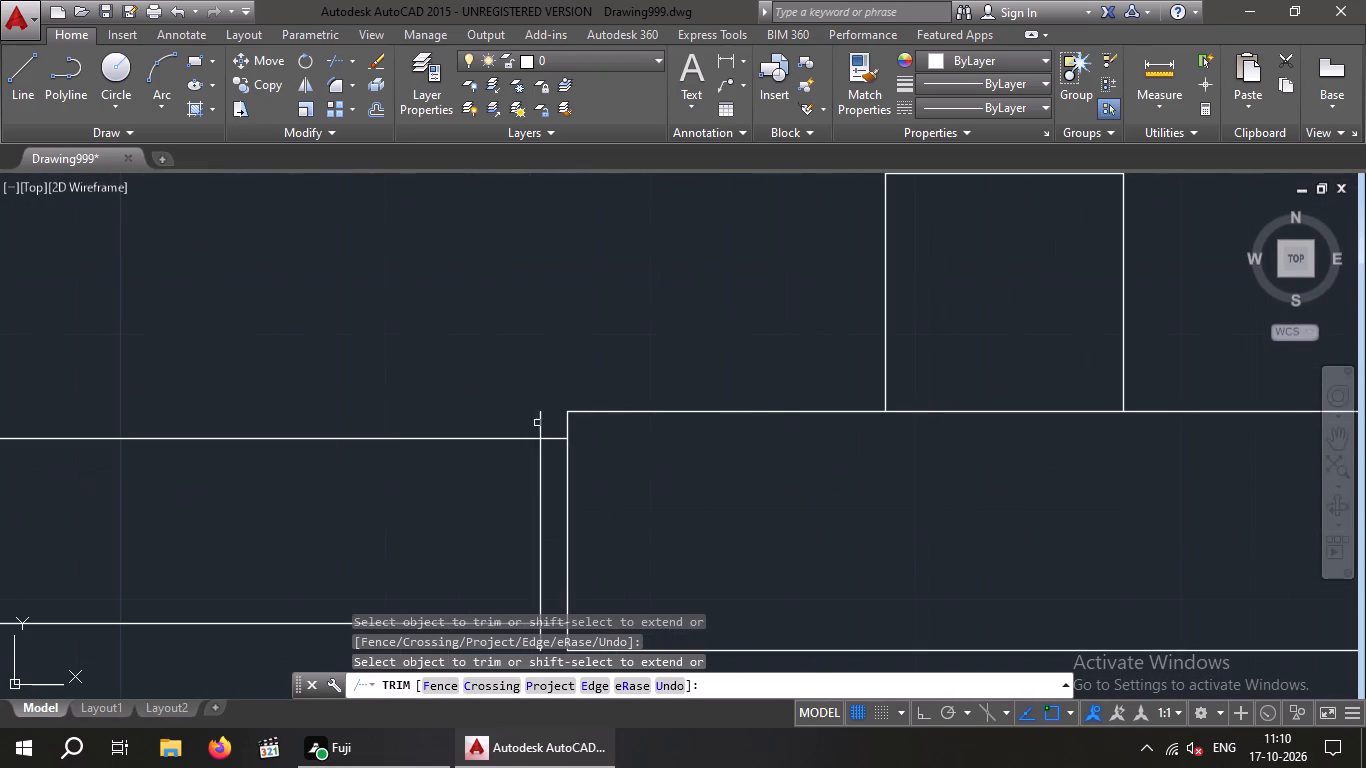
{"action": "left_click", "coordinate": [542, 422]}
{"action": "scroll", "coordinate": [537, 419], "scroll_direction": "up", "scroll_amount": 1}
{"action": "scroll", "coordinate": [537, 419], "scroll_direction": "down", "scroll_amount": 5}
{"action": "scroll", "coordinate": [530, 456], "scroll_direction": "up", "scroll_amount": 3}
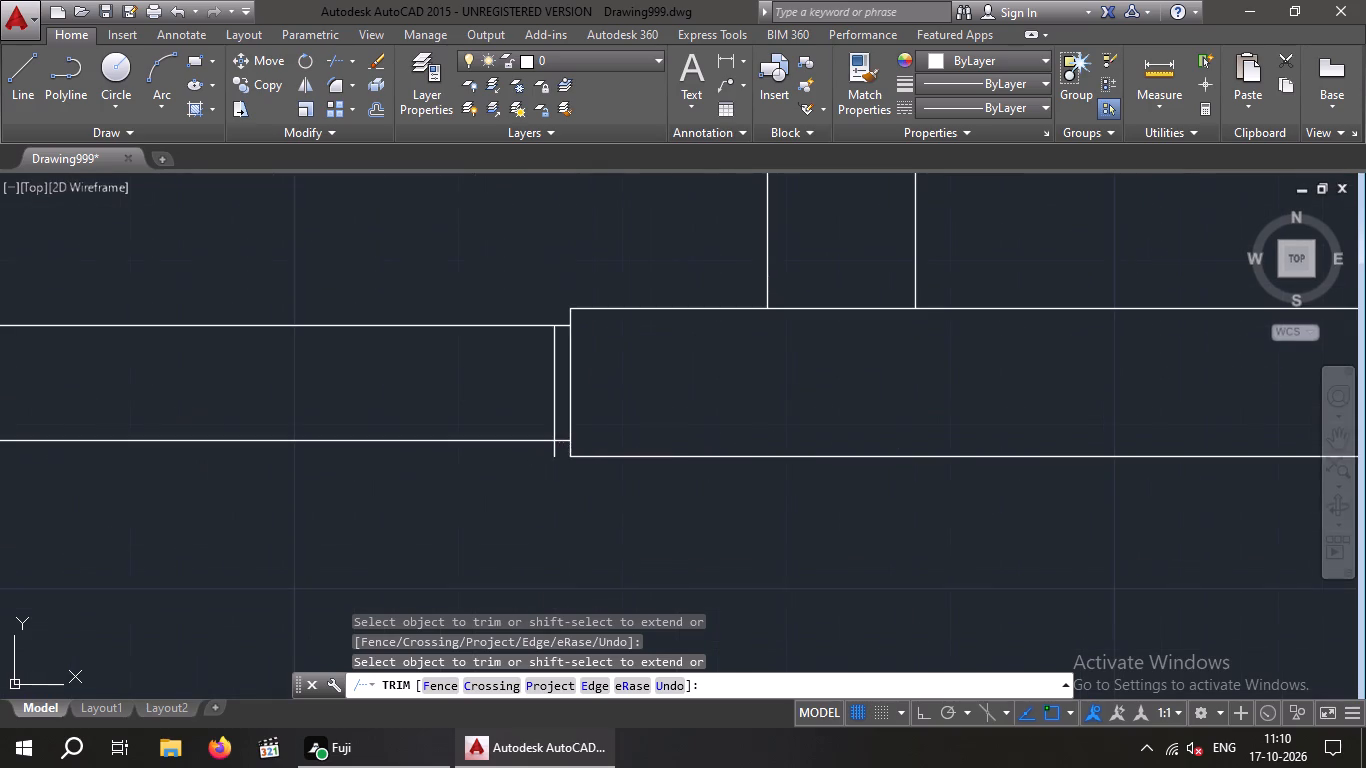
{"action": "scroll", "coordinate": [556, 451], "scroll_direction": "up", "scroll_amount": 3}
{"action": "left_click", "coordinate": [540, 454]}
{"action": "scroll", "coordinate": [539, 463], "scroll_direction": "down", "scroll_amount": 4}
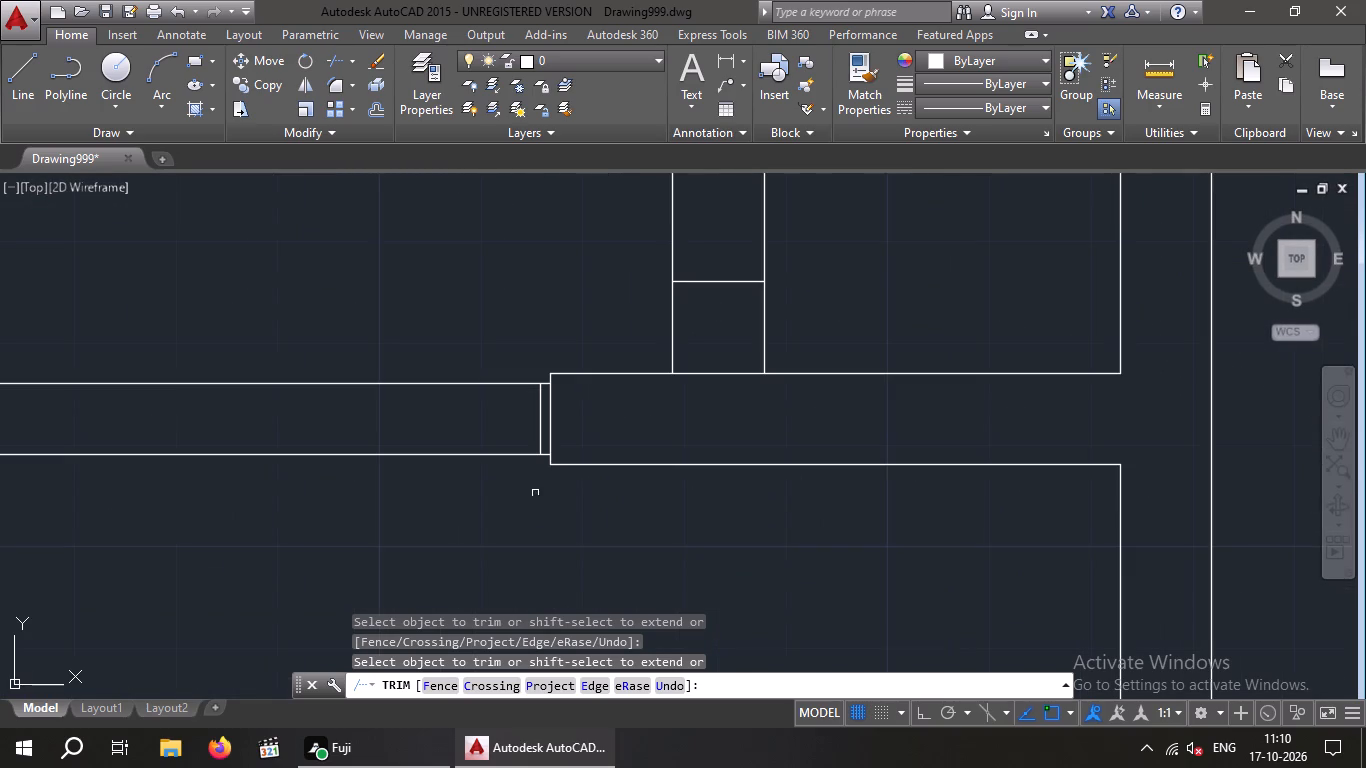
{"action": "key", "text": "Escape"}
{"action": "key", "text": "Escape"}
{"action": "scroll", "coordinate": [535, 493], "scroll_direction": "down", "scroll_amount": 4}
{"action": "middle_click_drag", "start_coordinate": [485, 548], "coordinate": [559, 544]}
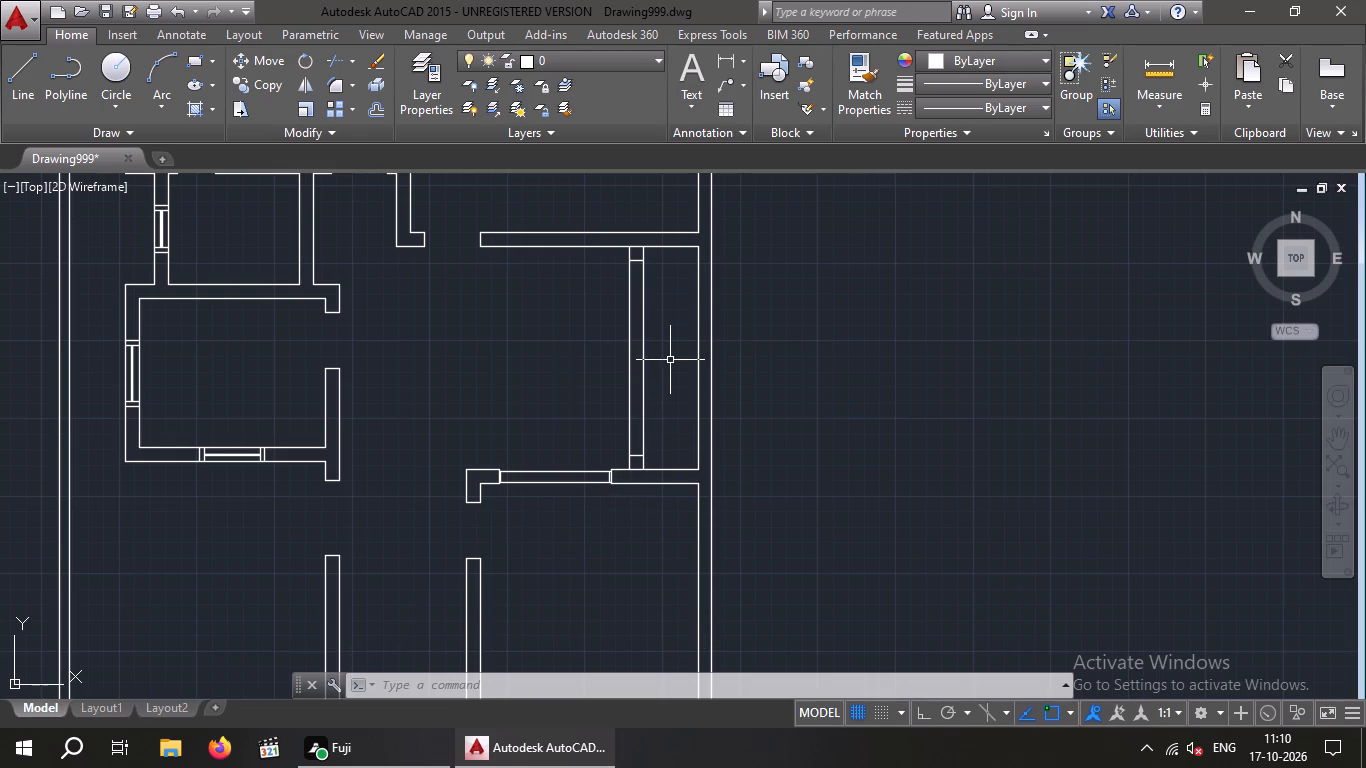
{"action": "key", "text": "Escape"}
{"action": "key", "text": "Escape"}
Draw a vertical centre line between the midpoints of the two end lines in the wall beside the narrow east strip.
{"action": "left_click", "coordinate": [20, 70]}
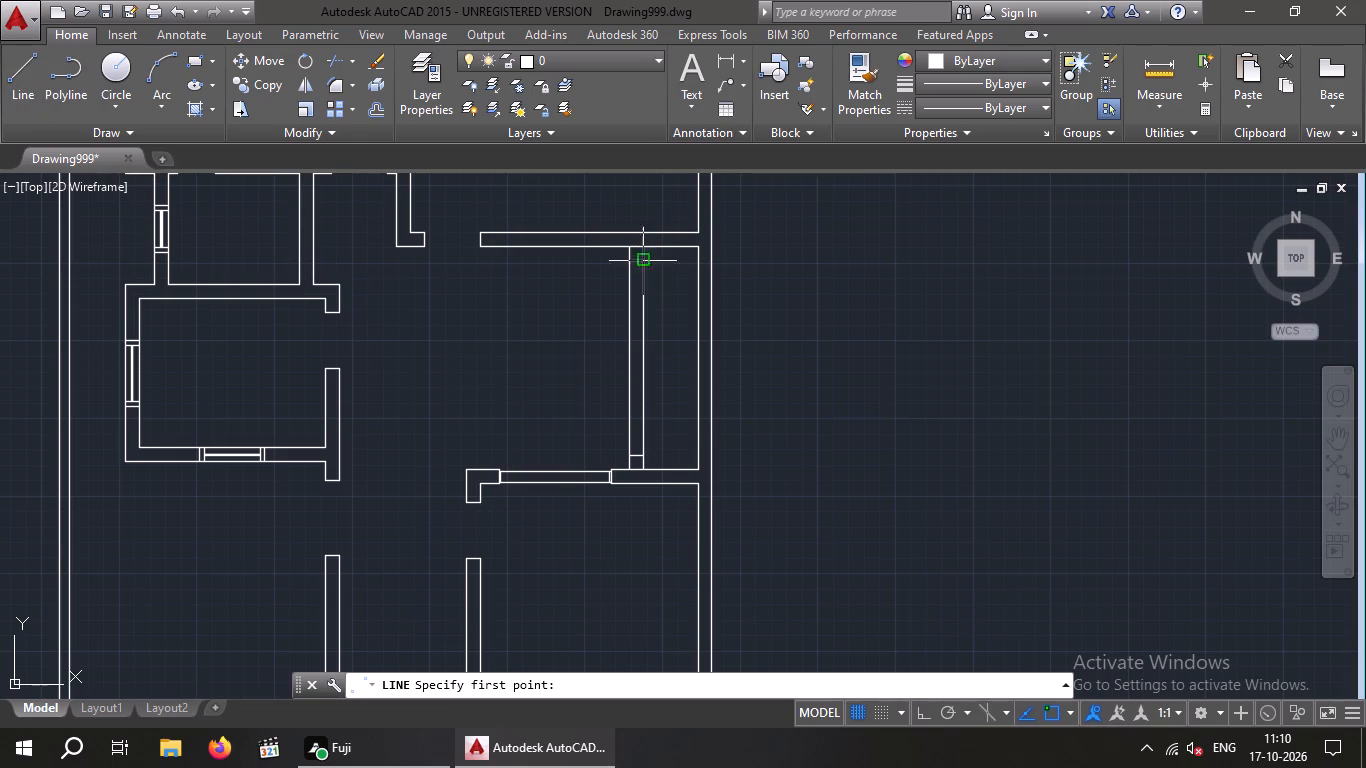
{"action": "scroll", "coordinate": [640, 263], "scroll_direction": "up", "scroll_amount": 4}
{"action": "left_click", "coordinate": [600, 251]}
{"action": "scroll", "coordinate": [588, 275], "scroll_direction": "down", "scroll_amount": 4}
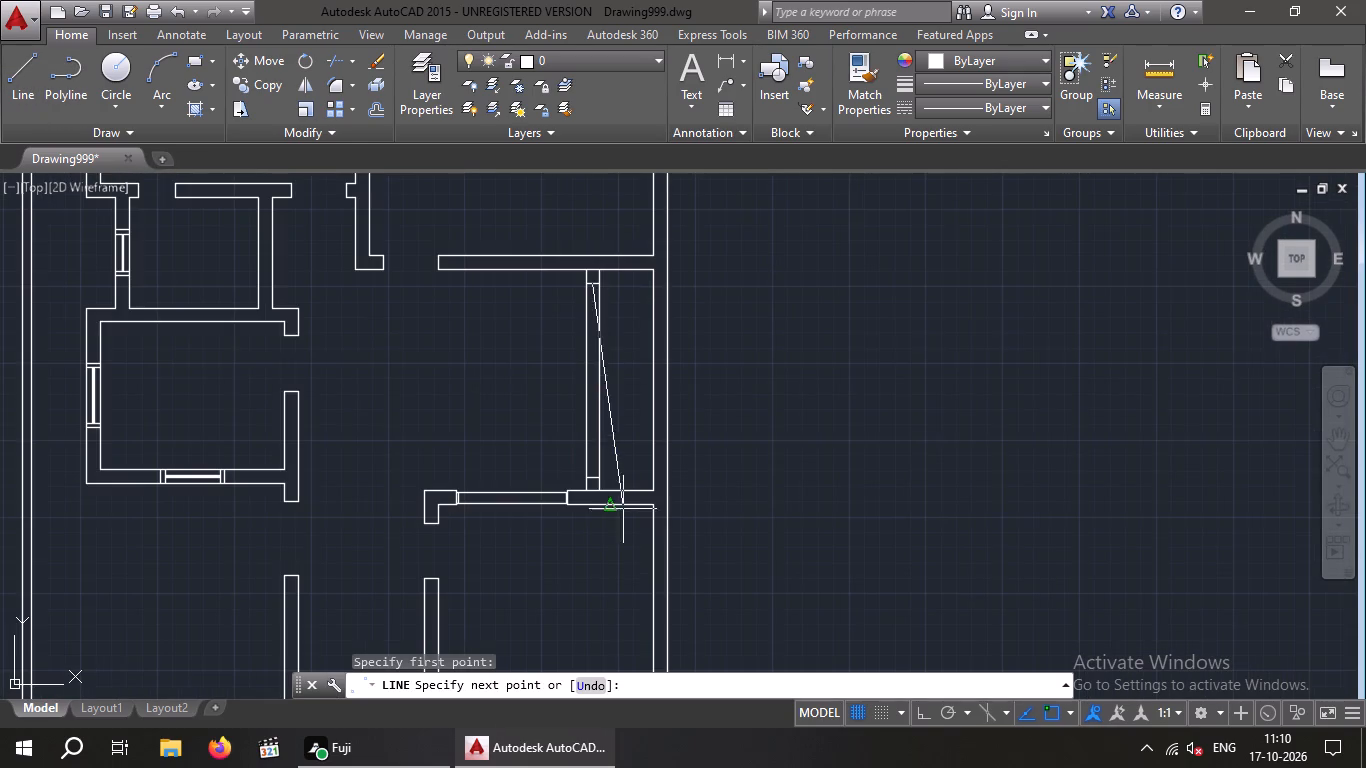
{"action": "scroll", "coordinate": [592, 481], "scroll_direction": "up", "scroll_amount": 5}
{"action": "left_click", "coordinate": [576, 468]}
{"action": "key", "text": "Escape"}
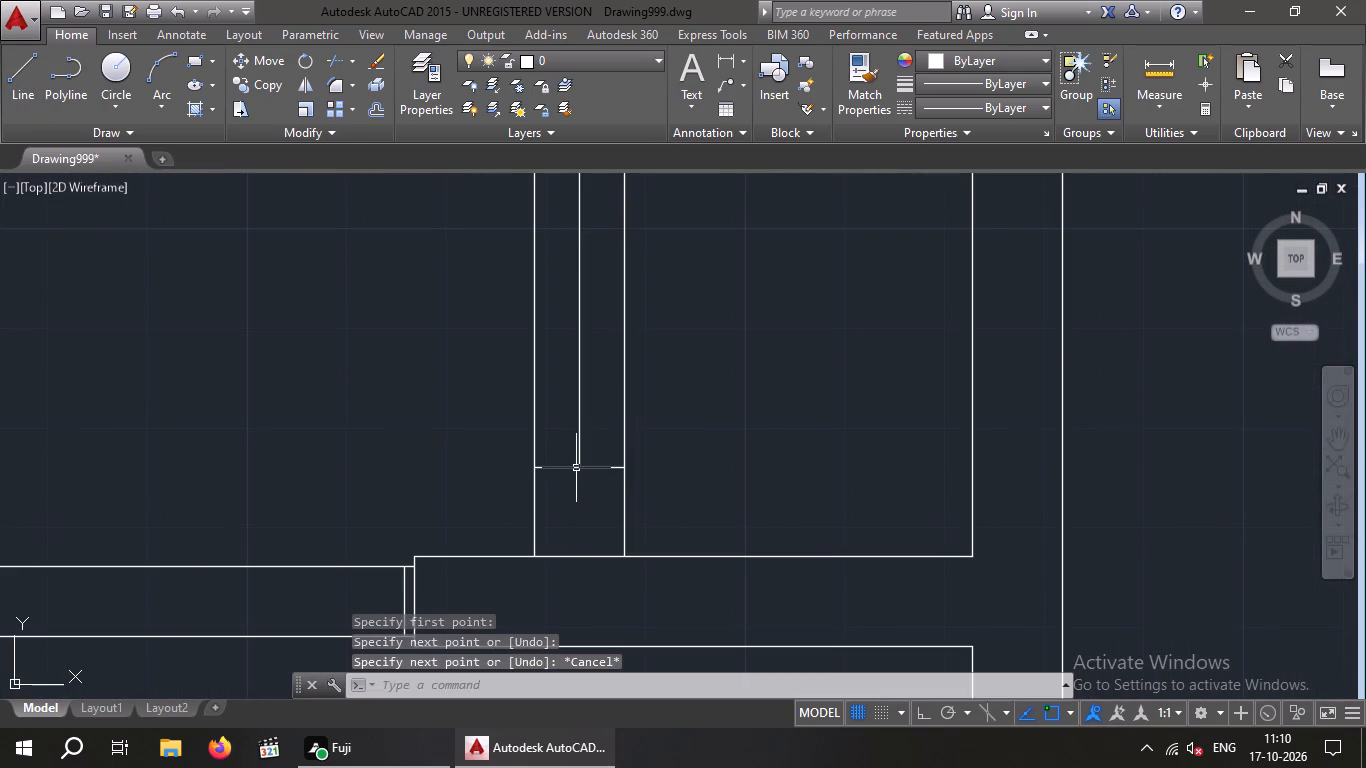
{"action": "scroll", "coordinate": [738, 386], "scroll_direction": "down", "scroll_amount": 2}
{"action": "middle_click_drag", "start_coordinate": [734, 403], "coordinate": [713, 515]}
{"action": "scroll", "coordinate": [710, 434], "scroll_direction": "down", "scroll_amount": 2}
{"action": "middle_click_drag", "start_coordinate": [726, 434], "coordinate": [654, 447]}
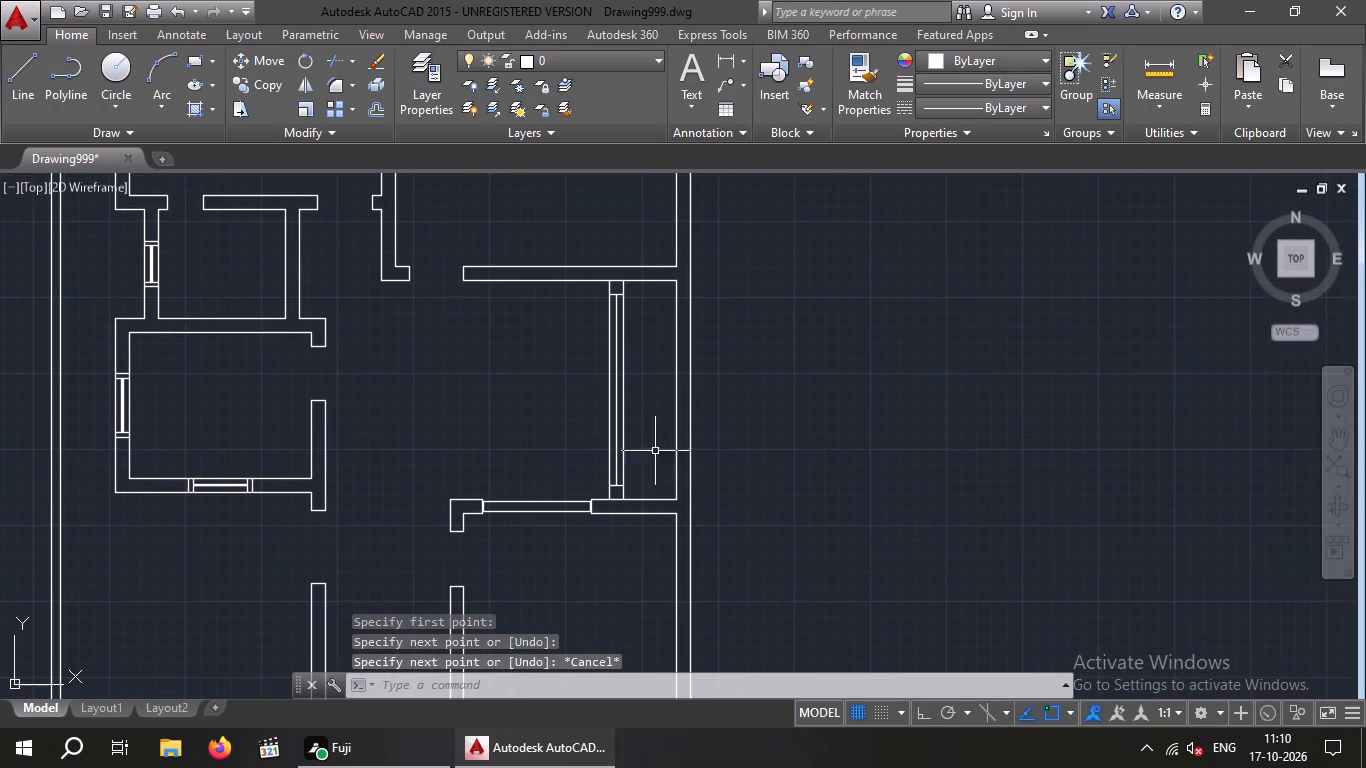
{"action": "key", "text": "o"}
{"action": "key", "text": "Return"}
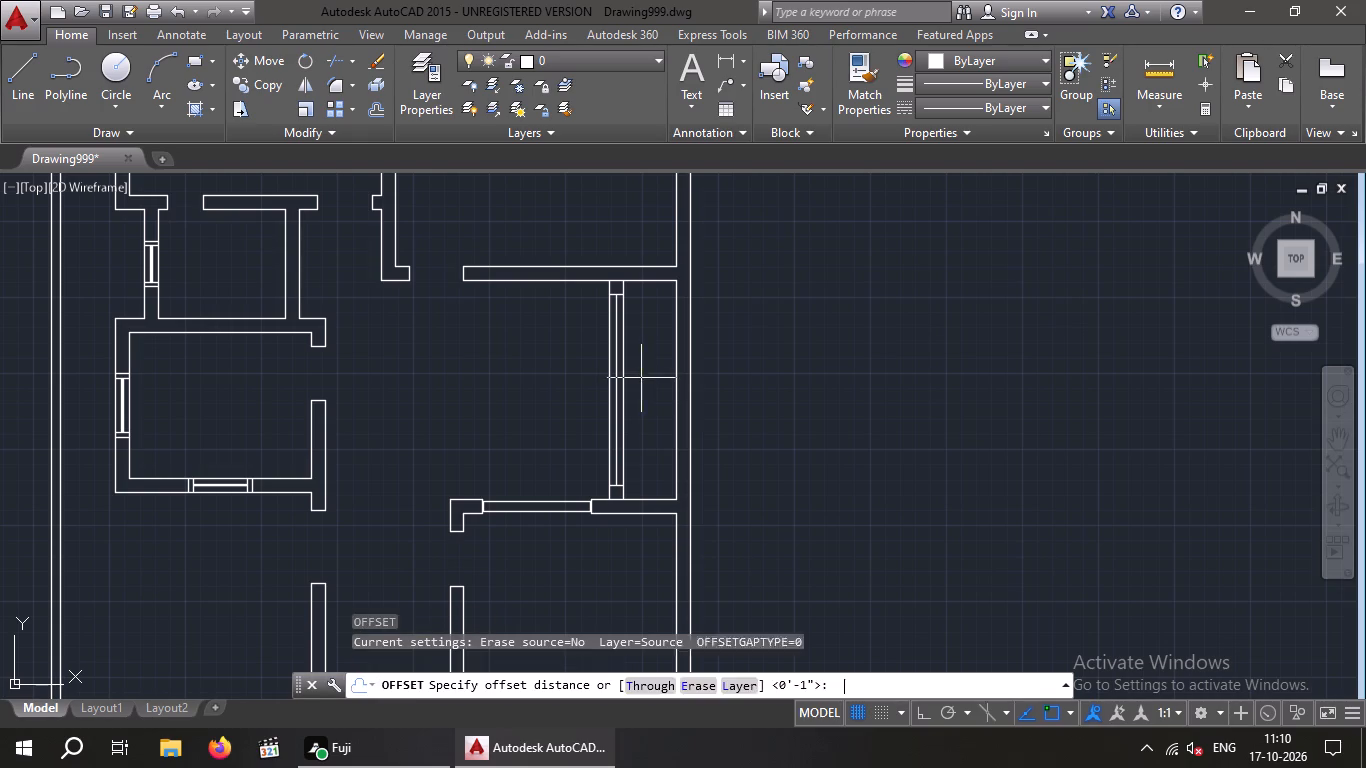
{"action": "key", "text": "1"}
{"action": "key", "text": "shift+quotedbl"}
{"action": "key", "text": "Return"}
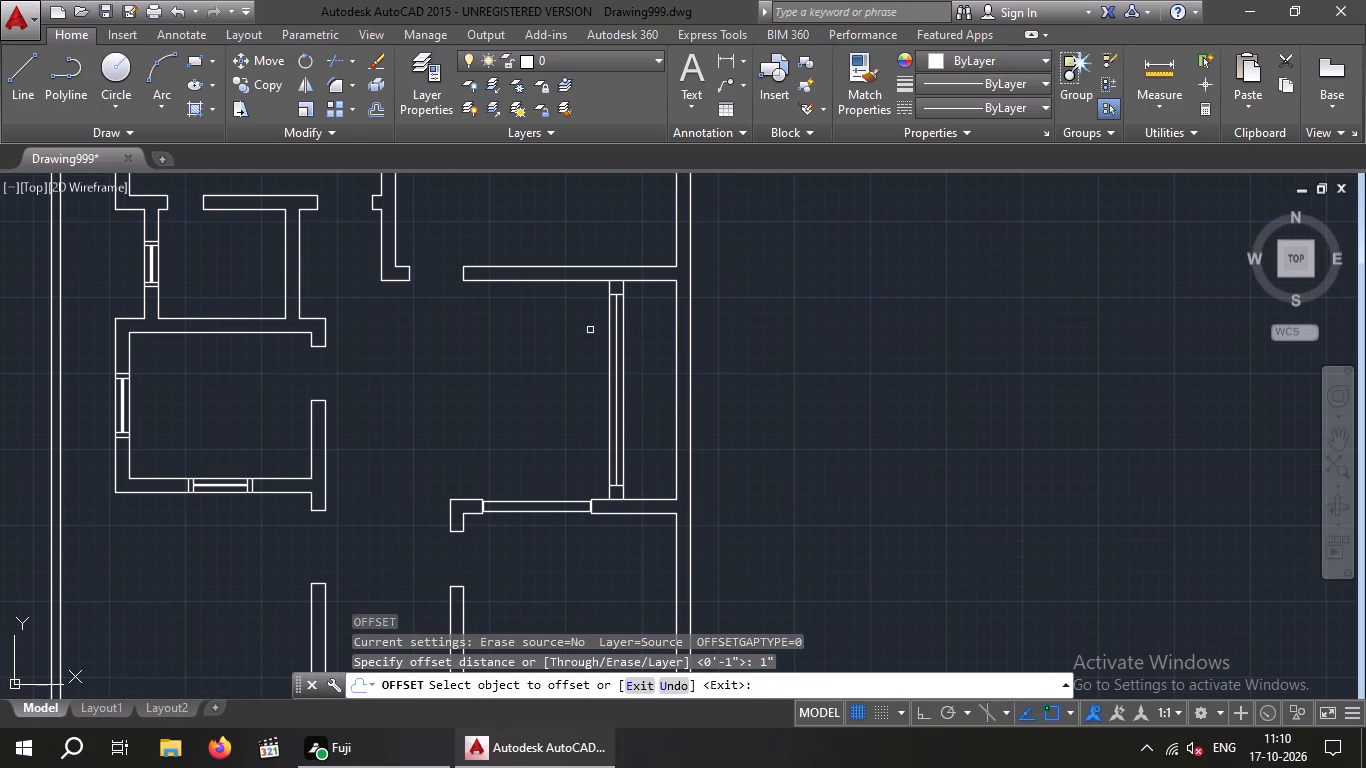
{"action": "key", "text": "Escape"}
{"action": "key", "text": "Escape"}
Offset the vertical centre line in the wall beside the narrow east strip 1/2" to each side.
{"action": "key", "text": "o"}
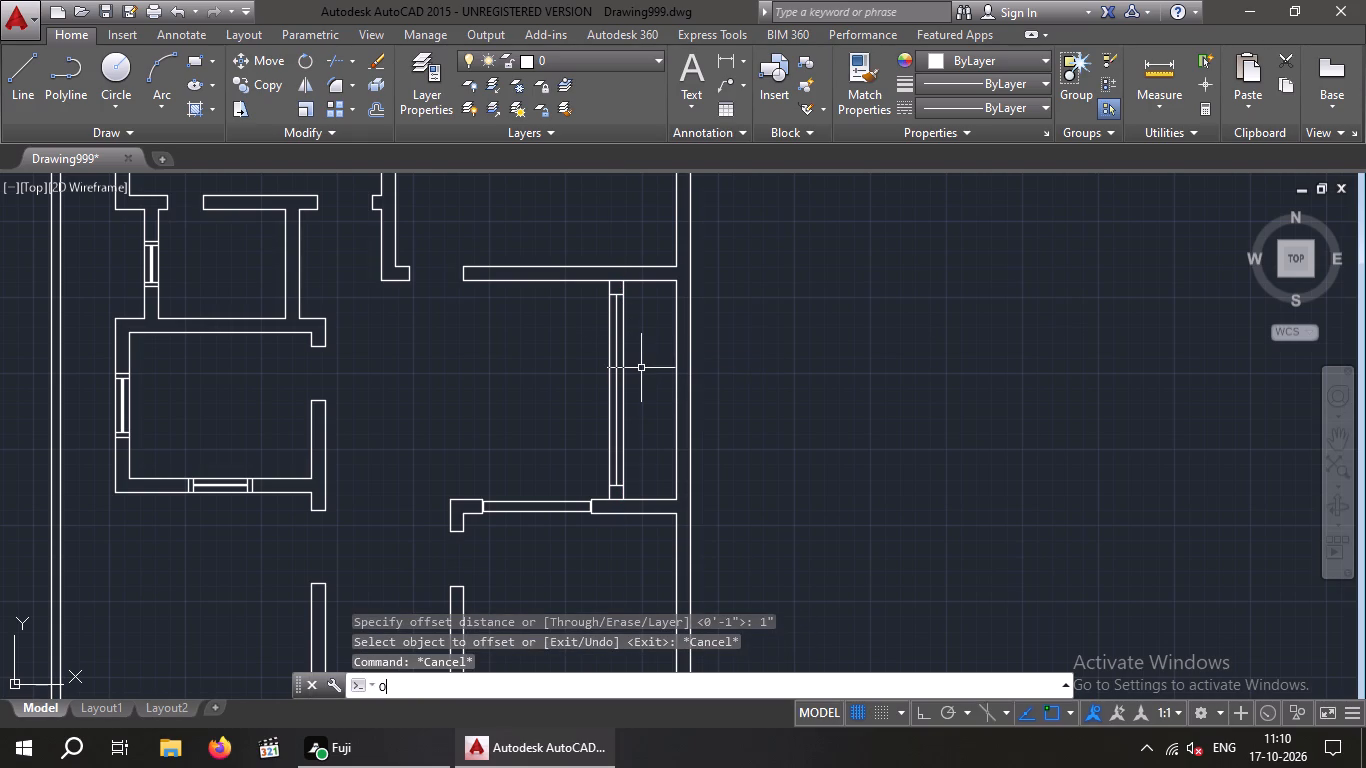
{"action": "key", "text": "Return"}
{"action": "key", "text": "1"}
{"action": "key", "text": "slash"}
{"action": "key", "text": "2"}
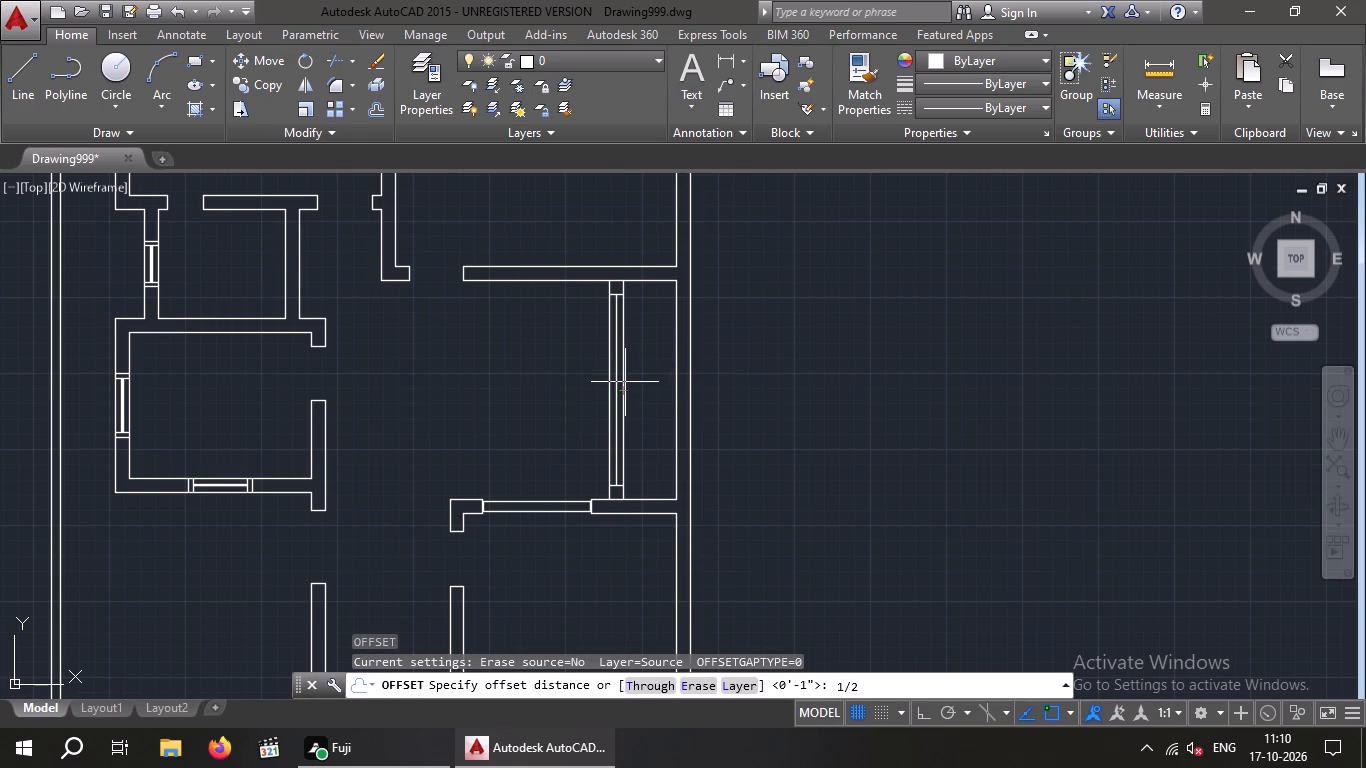
{"action": "key", "text": "shift+quotedbl"}
{"action": "key", "text": "Return"}
{"action": "scroll", "coordinate": [615, 429], "scroll_direction": "up", "scroll_amount": 4}
{"action": "left_click_drag", "start_coordinate": [604, 425], "coordinate": [621, 425]}
{"action": "left_click", "coordinate": [651, 423]}
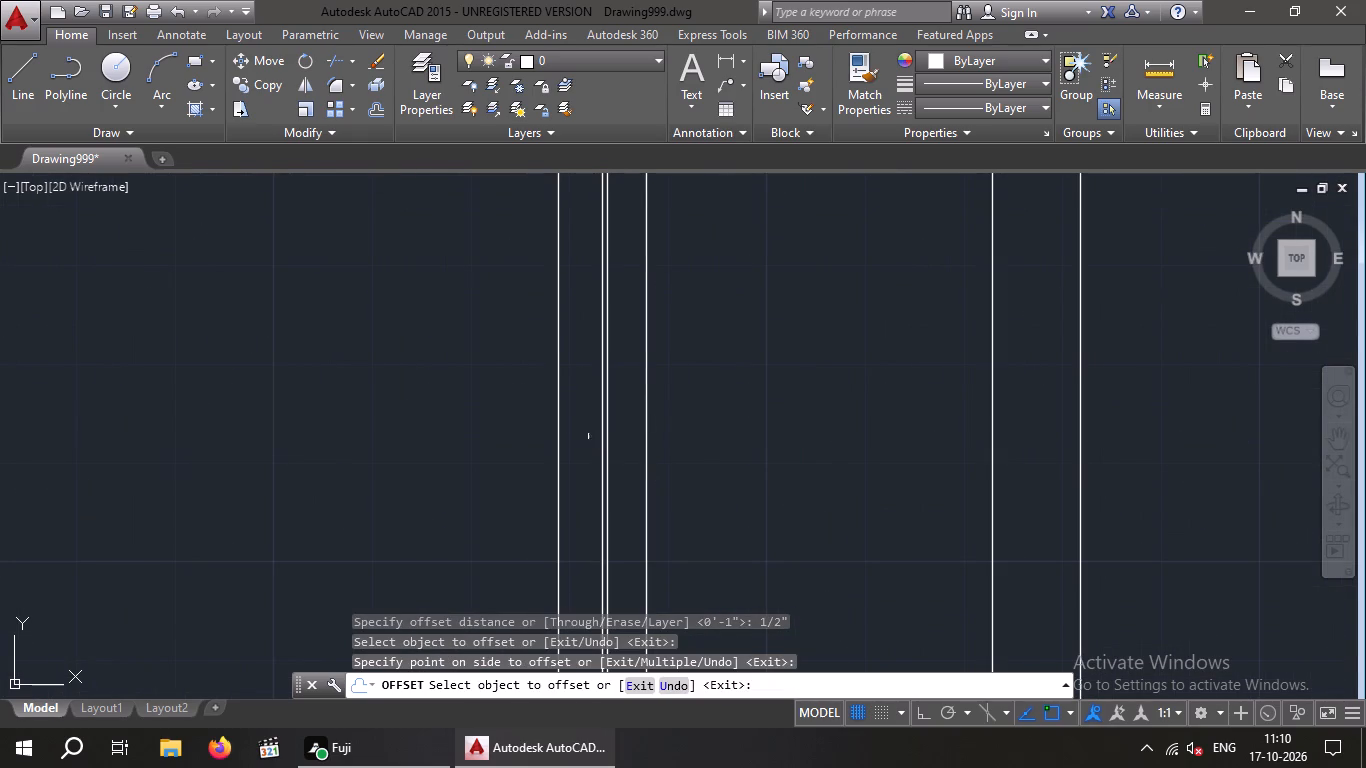
{"action": "left_click_drag", "start_coordinate": [602, 436], "coordinate": [580, 445]}
{"action": "left_click", "coordinate": [580, 445]}
{"action": "scroll", "coordinate": [605, 422], "scroll_direction": "down", "scroll_amount": 2}
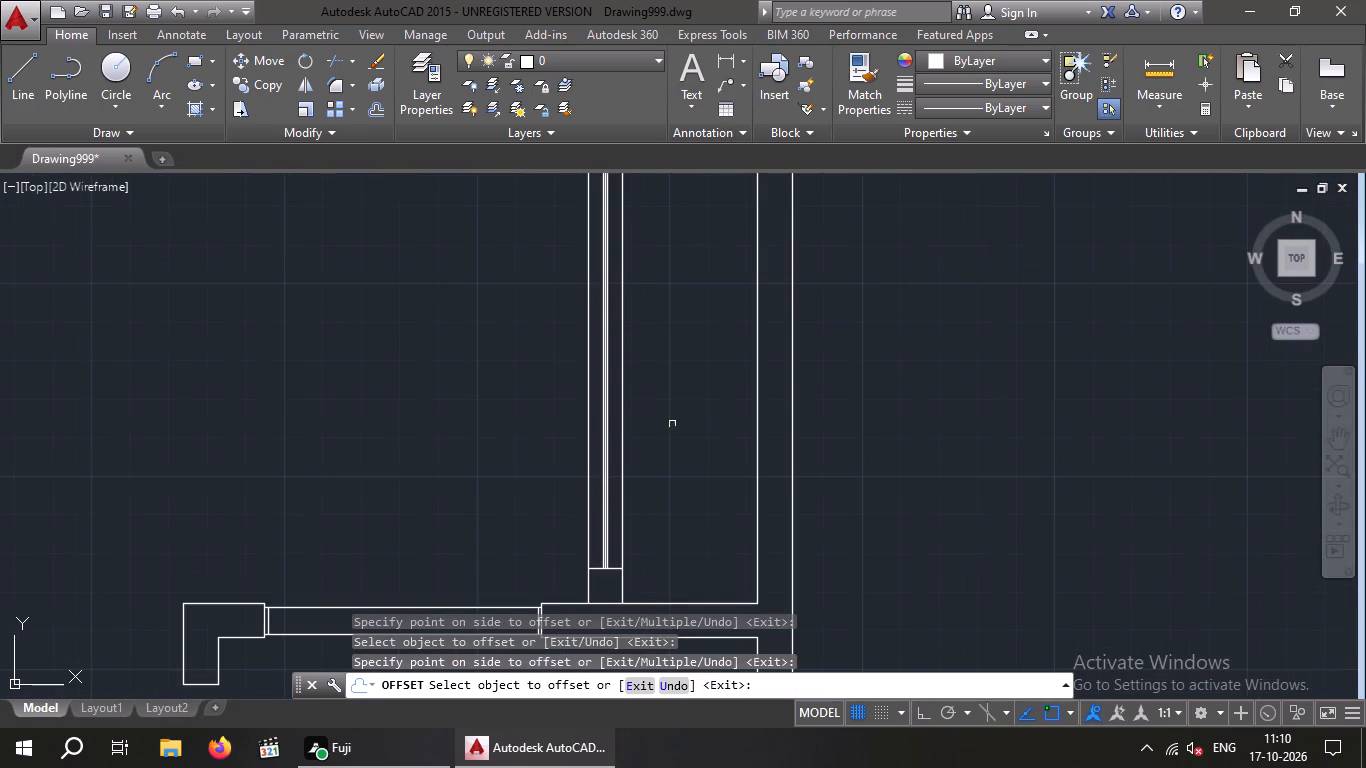
{"action": "scroll", "coordinate": [682, 396], "scroll_direction": "down", "scroll_amount": 2}
{"action": "middle_click_drag", "start_coordinate": [684, 430], "coordinate": [679, 450]}
{"action": "scroll", "coordinate": [686, 407], "scroll_direction": "down", "scroll_amount": 1}
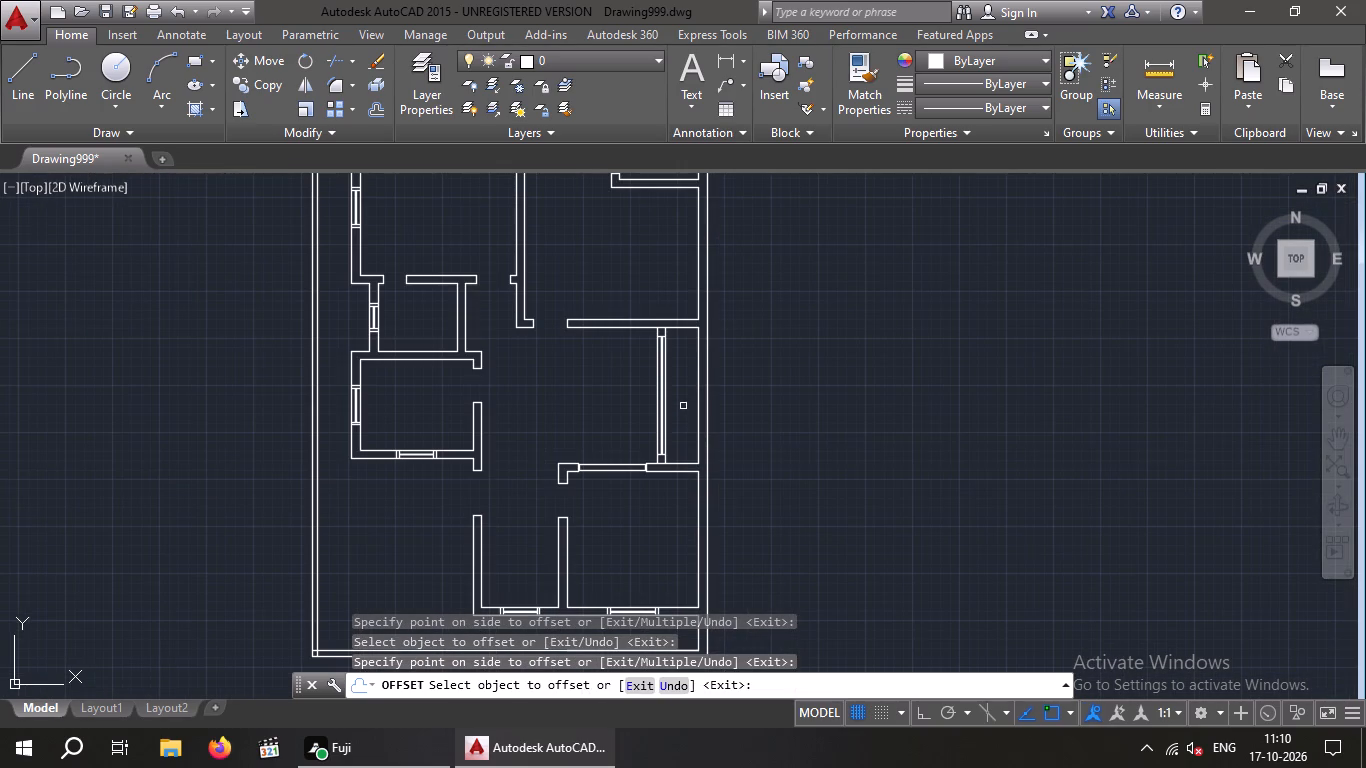
{"action": "key", "text": "Escape"}
{"action": "key", "text": "Escape"}
Insert a Door - Imperial block from the architectural tool palette in the empty area east of the floor plan.
{"action": "key", "text": "t"}
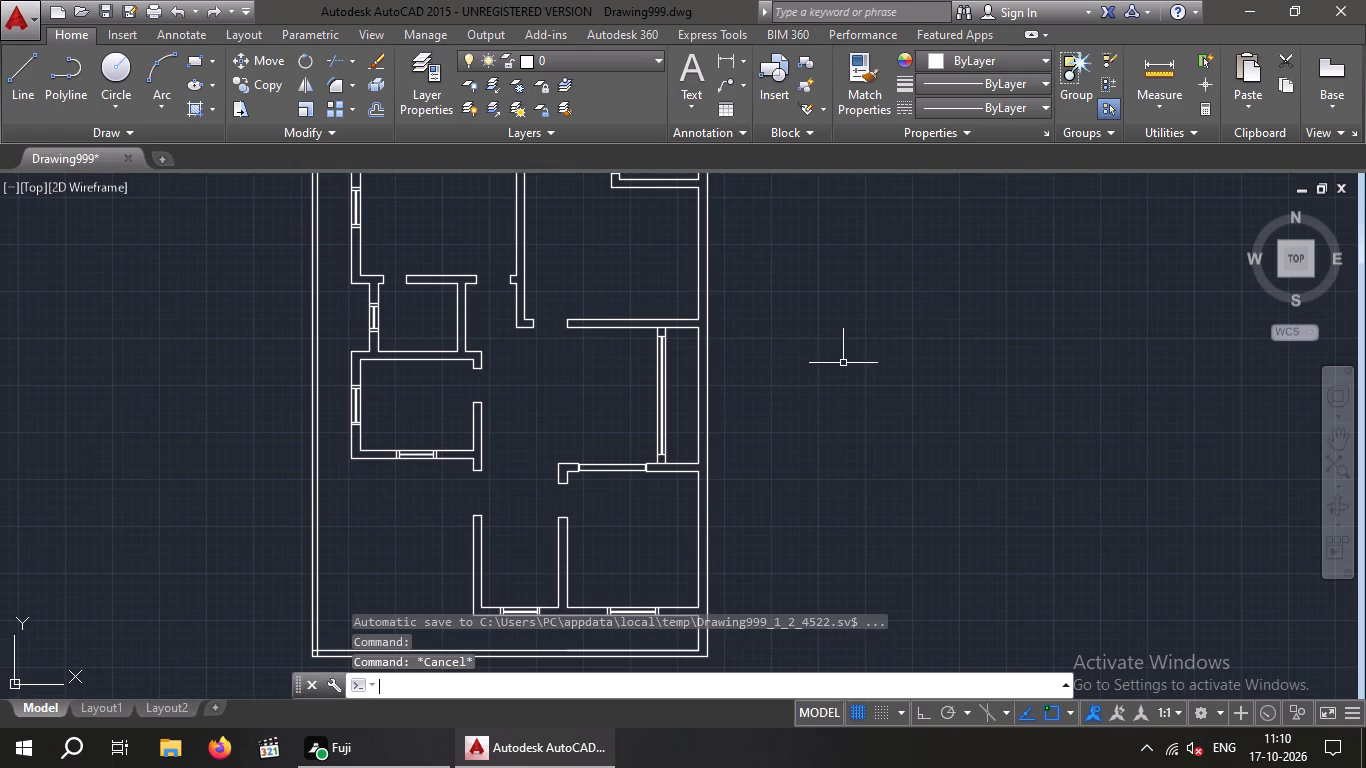
{"action": "key", "text": "p"}
{"action": "key", "text": "Return"}
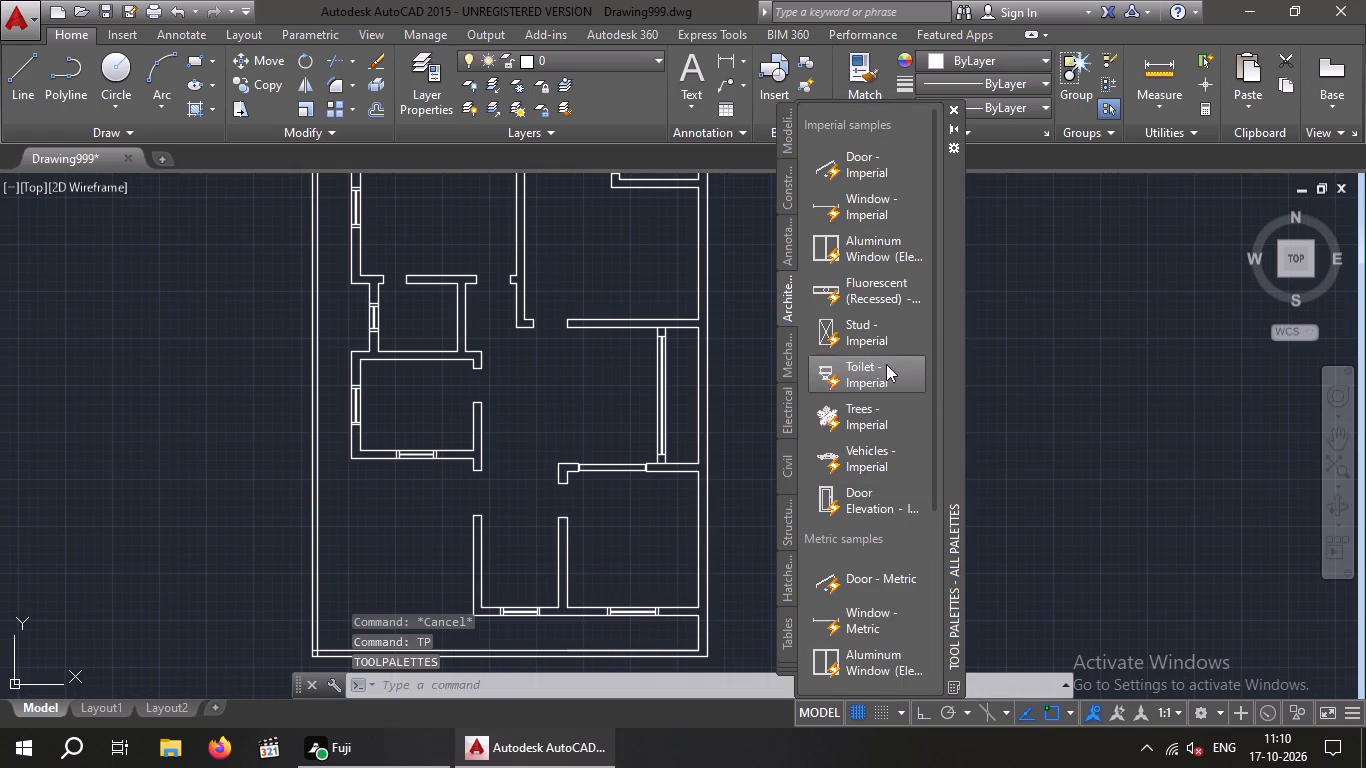
{"action": "left_click", "coordinate": [862, 171]}
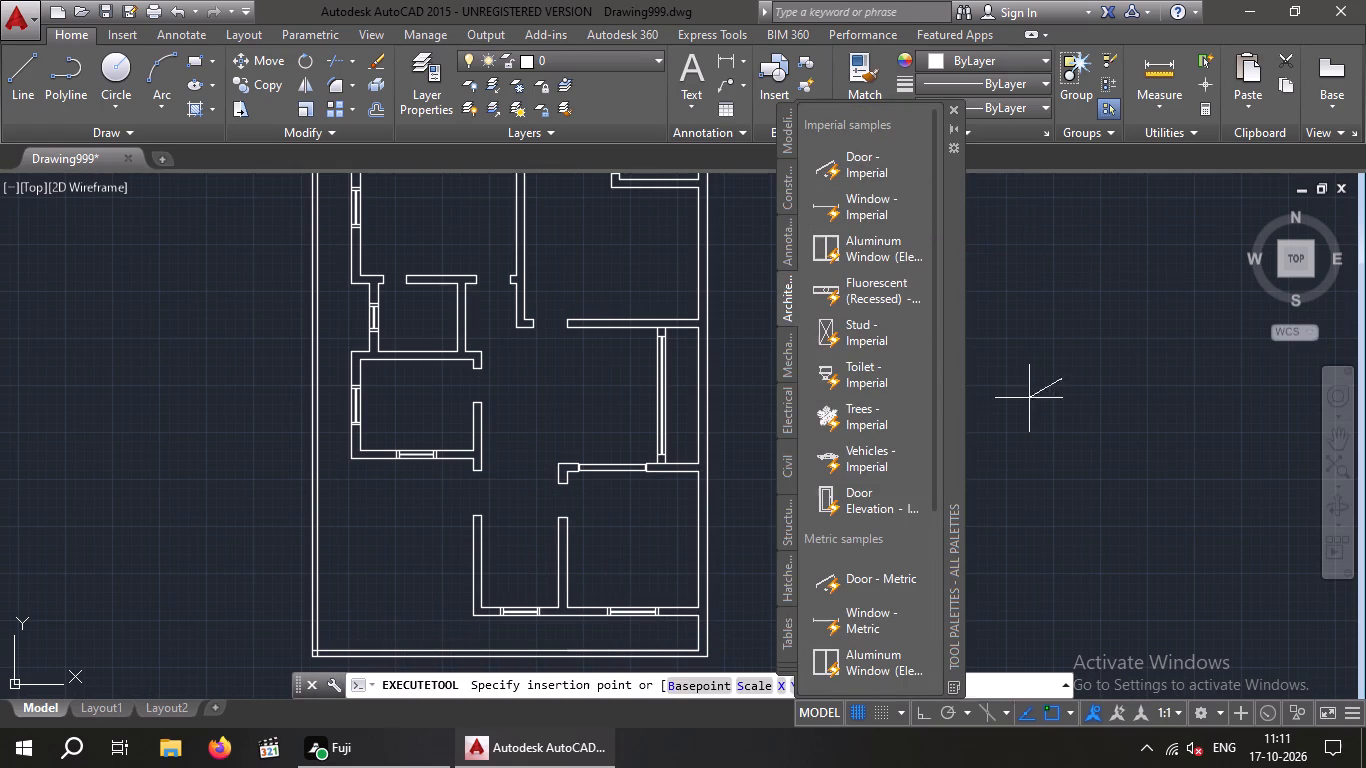
{"action": "left_click", "coordinate": [1020, 366]}
{"action": "key", "text": "Escape"}
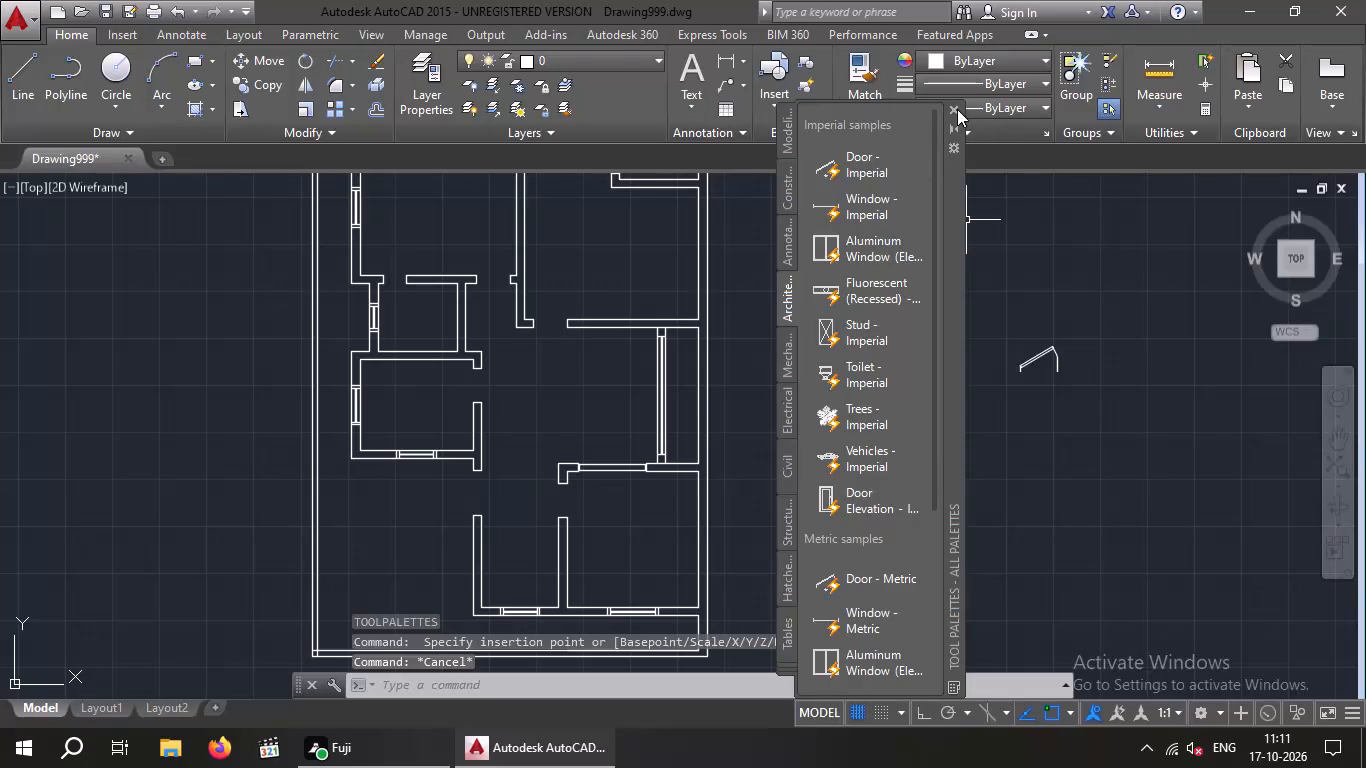
{"action": "left_click", "coordinate": [957, 109]}
Set the inserted door block's opening angle to Open 90º.
{"action": "left_click", "coordinate": [1055, 356]}
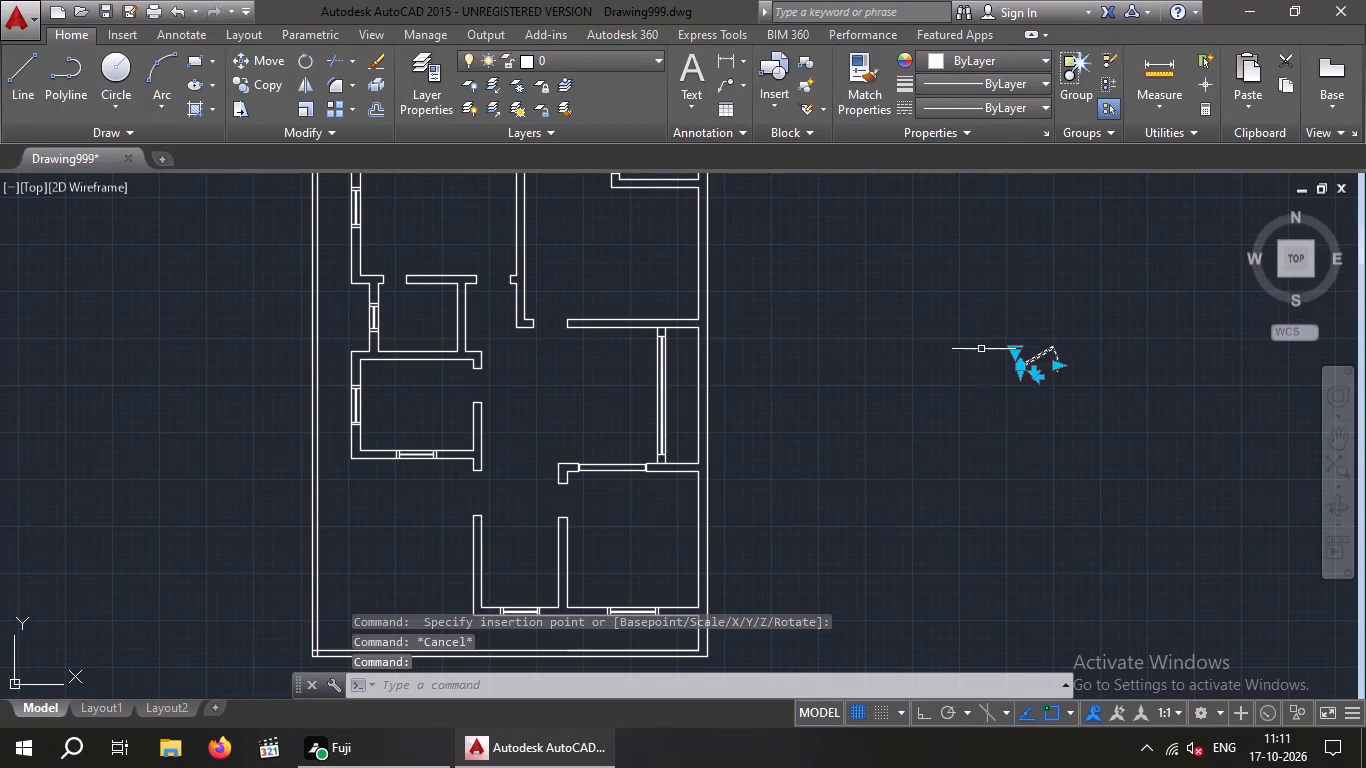
{"action": "left_click", "coordinate": [1016, 353]}
{"action": "left_click", "coordinate": [1065, 433]}
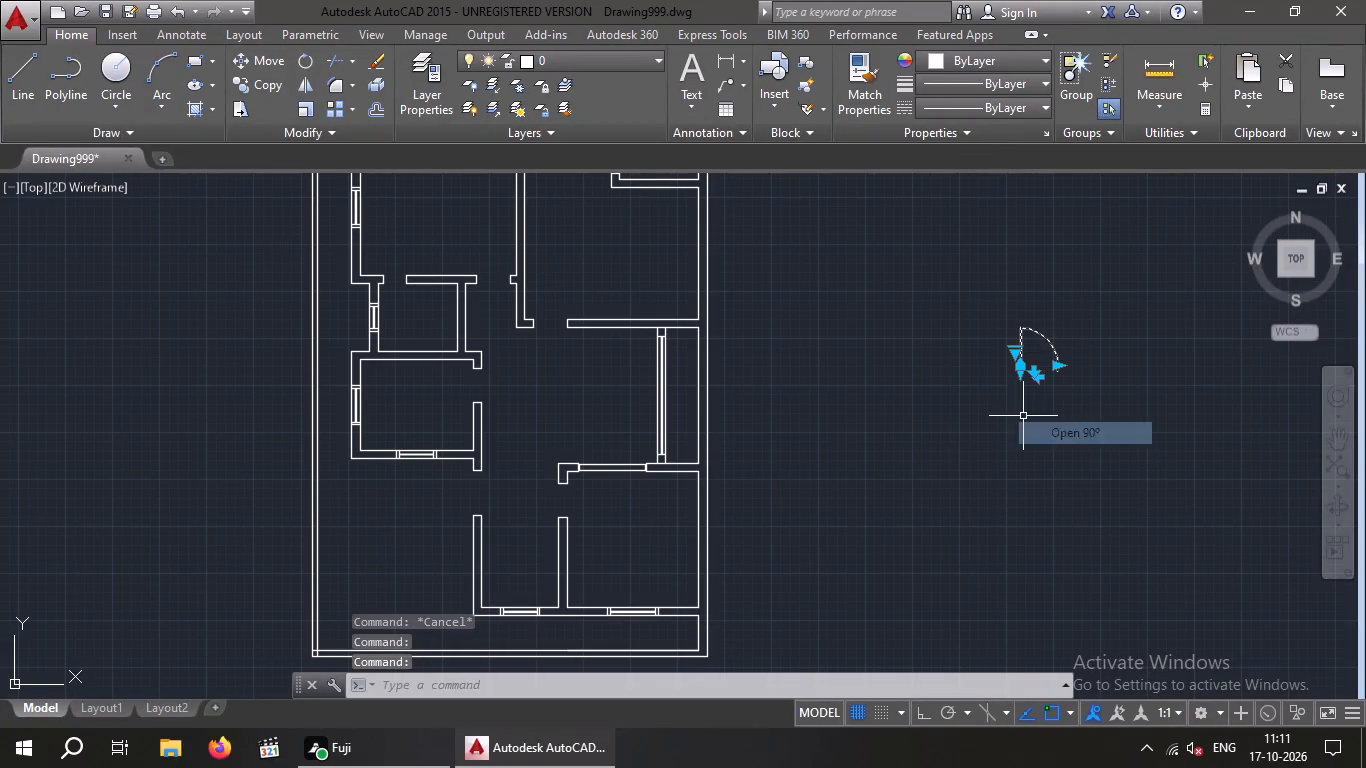
{"action": "key", "text": "Escape"}
Copy the door block into the opening in the north-east room's south wall, plus two loose copies inside the north-west room near its south wall.
{"action": "left_click_drag", "start_coordinate": [1100, 311], "coordinate": [972, 411]}
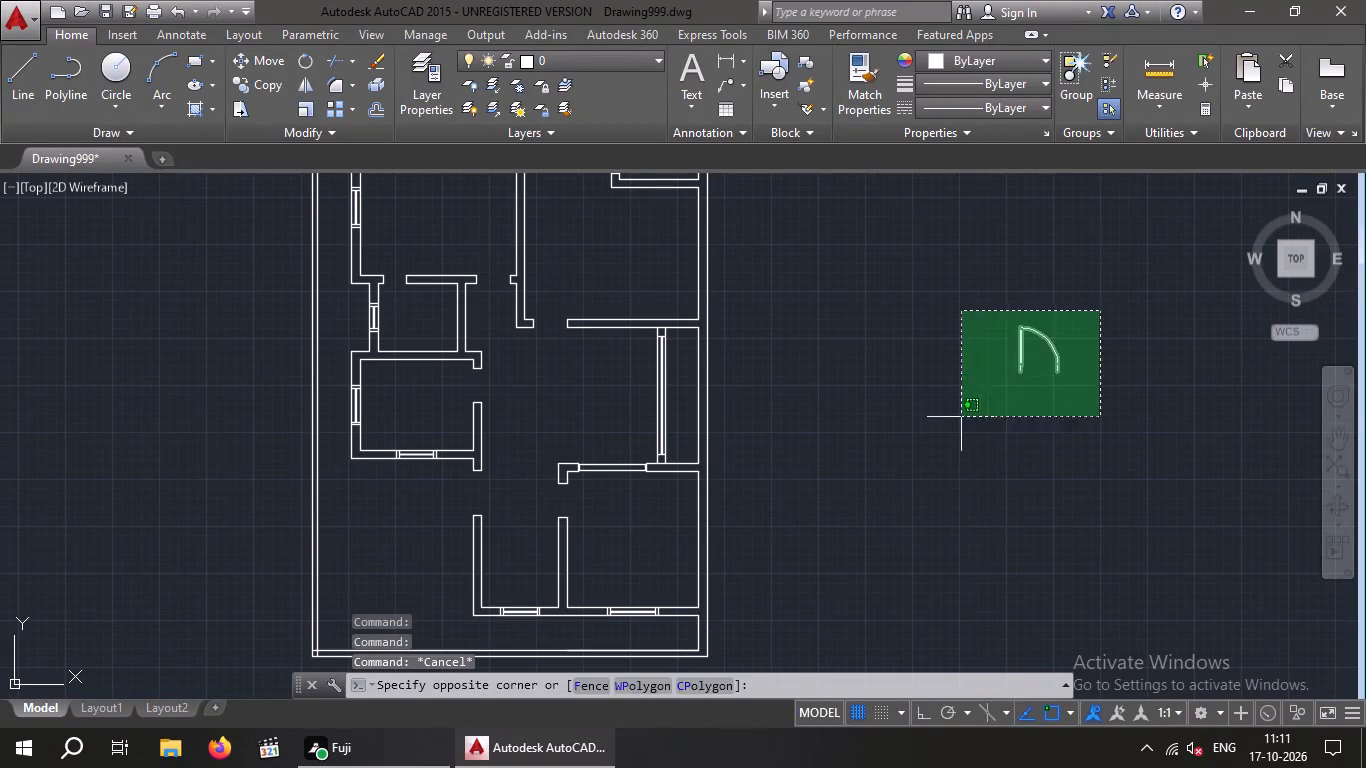
{"action": "left_click", "coordinate": [960, 418]}
{"action": "left_click", "coordinate": [263, 79]}
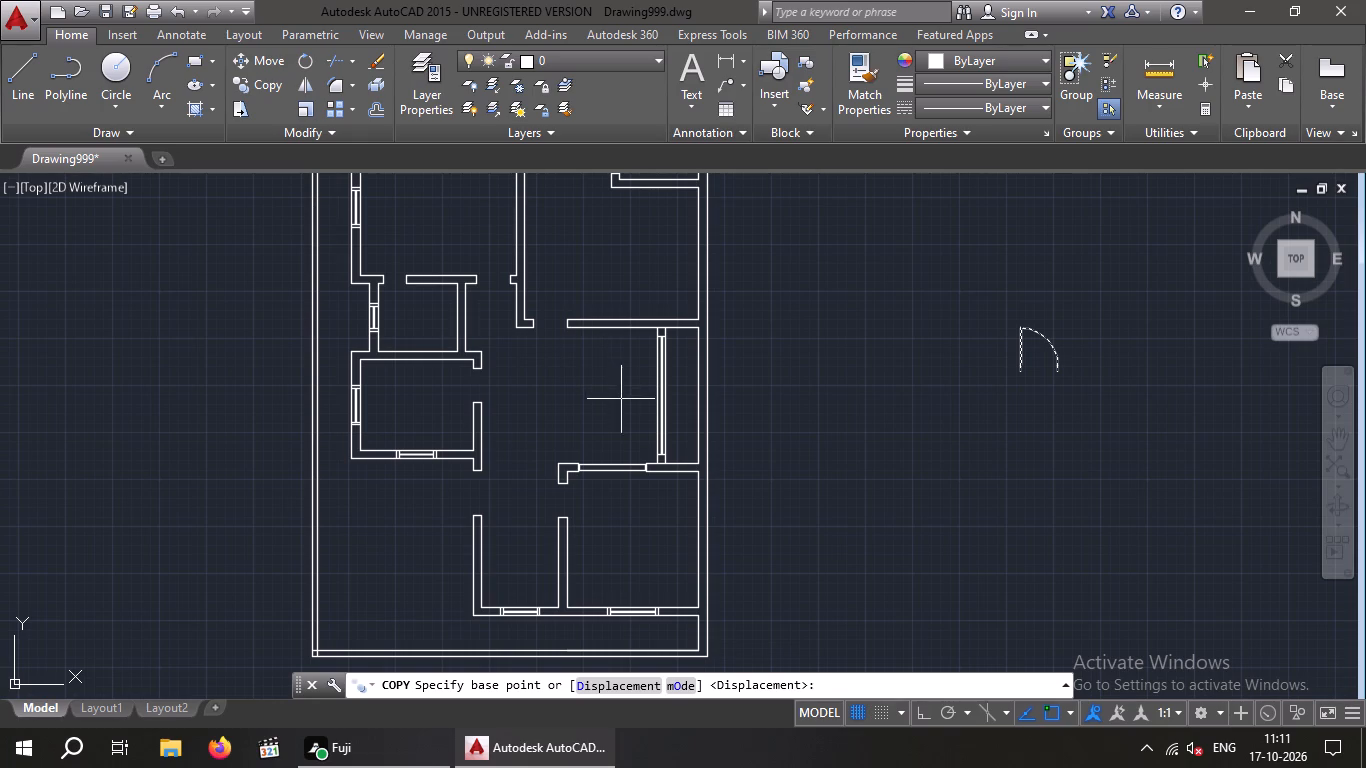
{"action": "left_click", "coordinate": [1020, 379]}
{"action": "scroll", "coordinate": [533, 341], "scroll_direction": "up", "scroll_amount": 4}
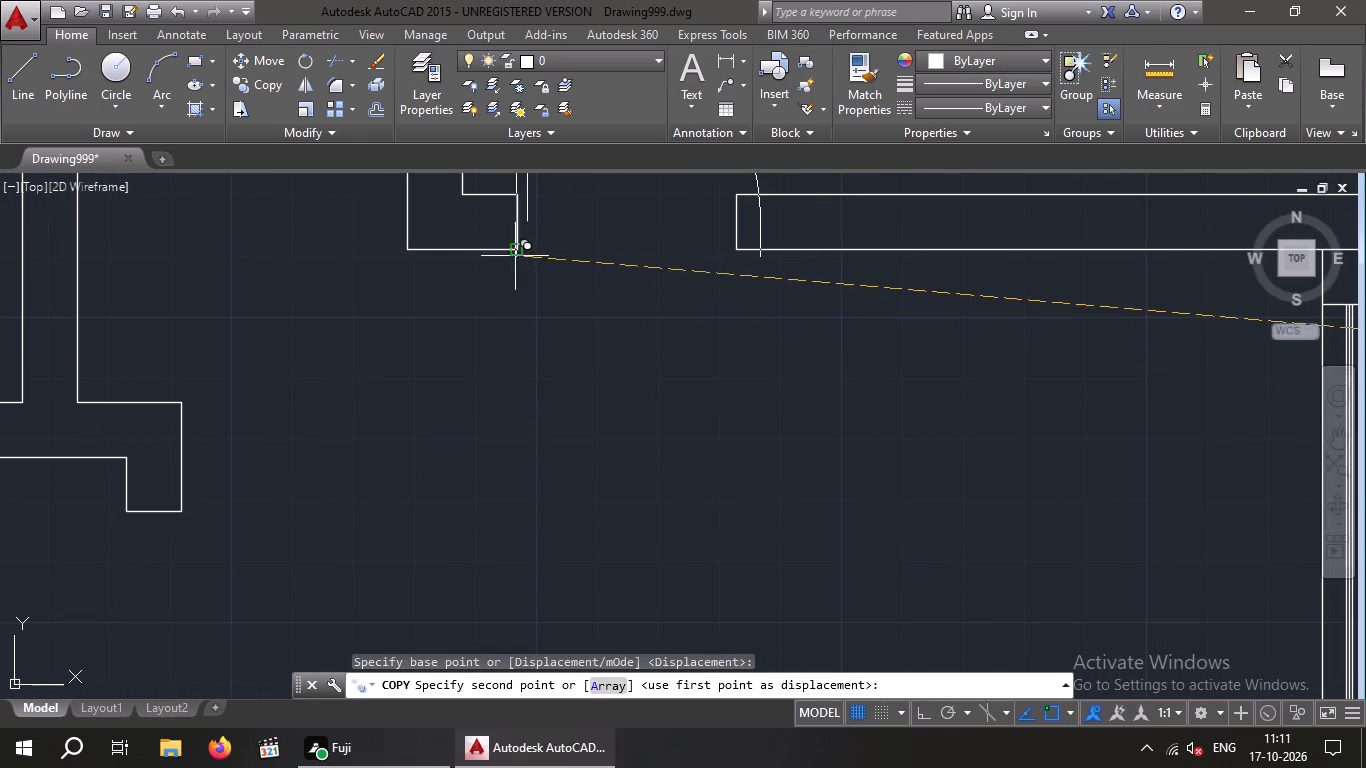
{"action": "left_click", "coordinate": [513, 253]}
{"action": "scroll", "coordinate": [536, 284], "scroll_direction": "down", "scroll_amount": 4}
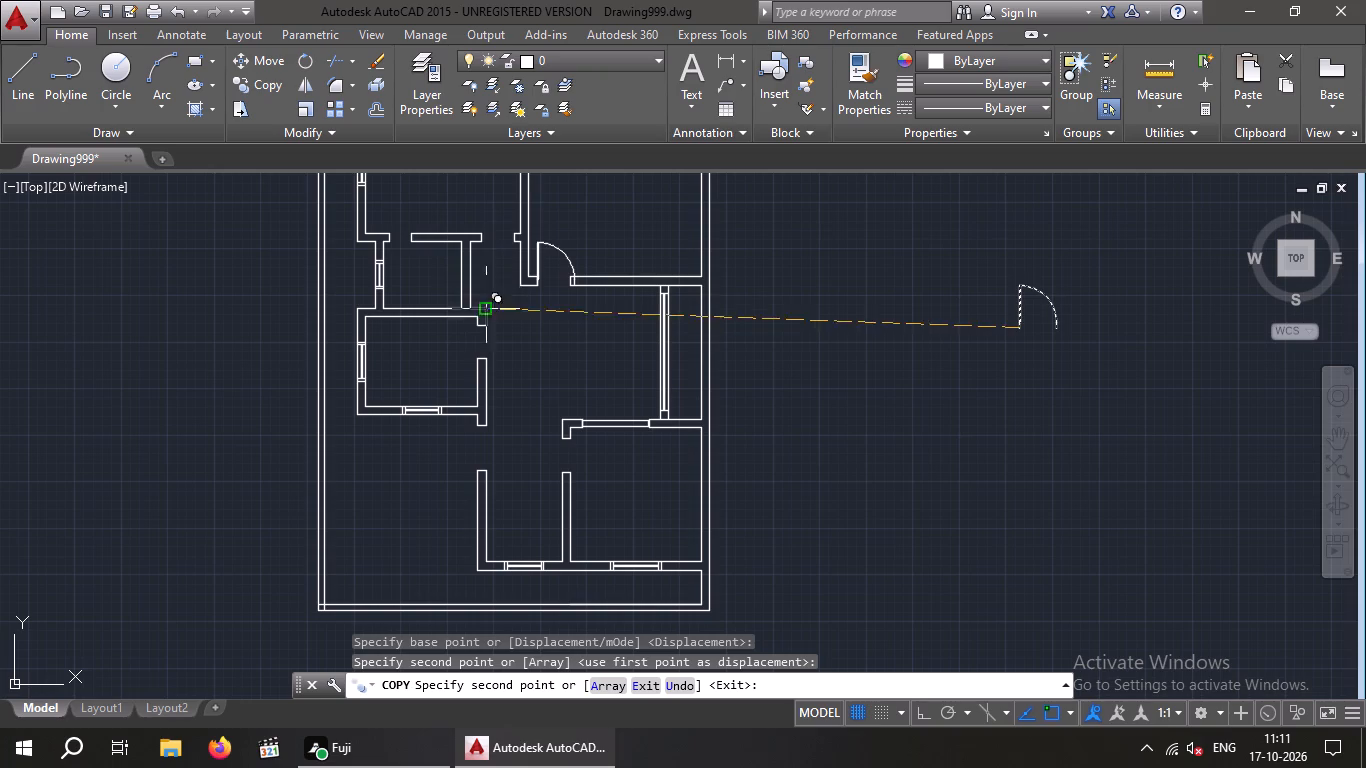
{"action": "middle_click_drag", "start_coordinate": [497, 301], "coordinate": [524, 443]}
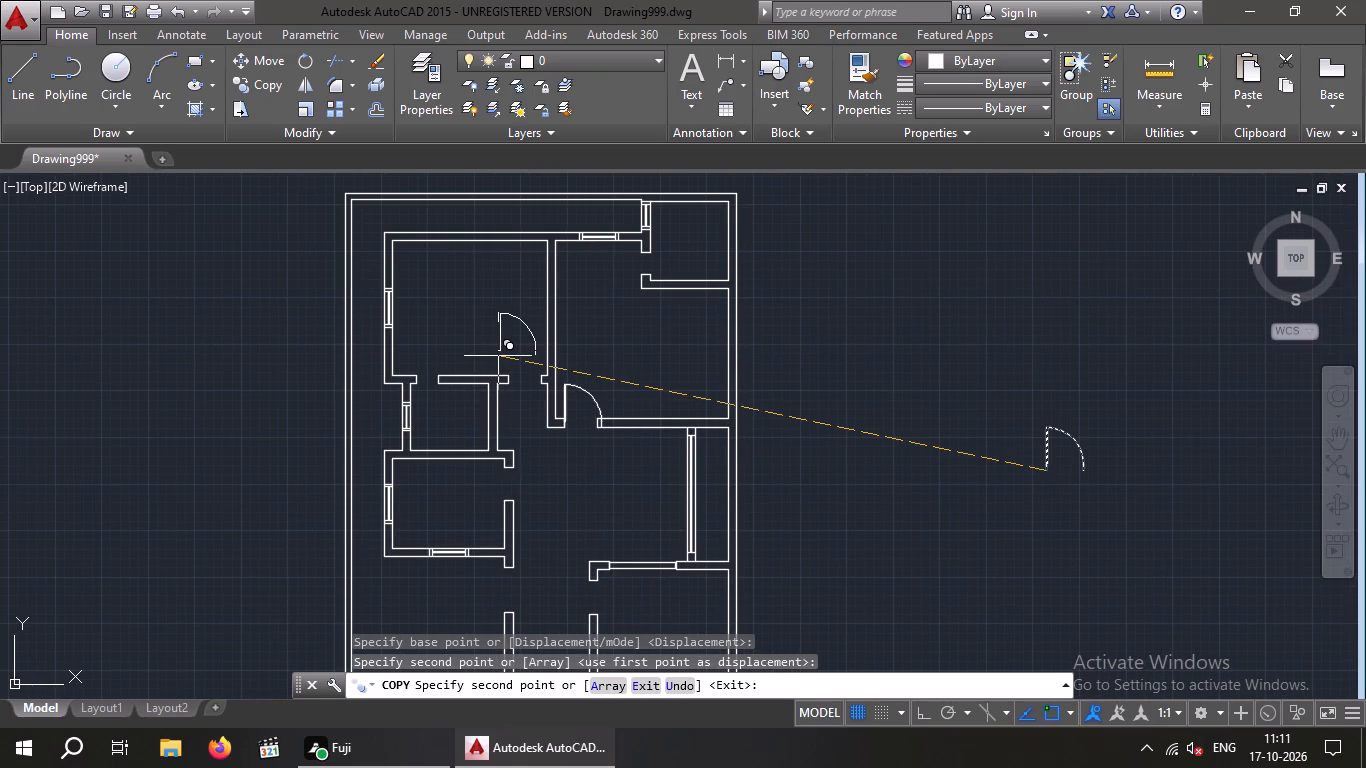
{"action": "left_click", "coordinate": [499, 356]}
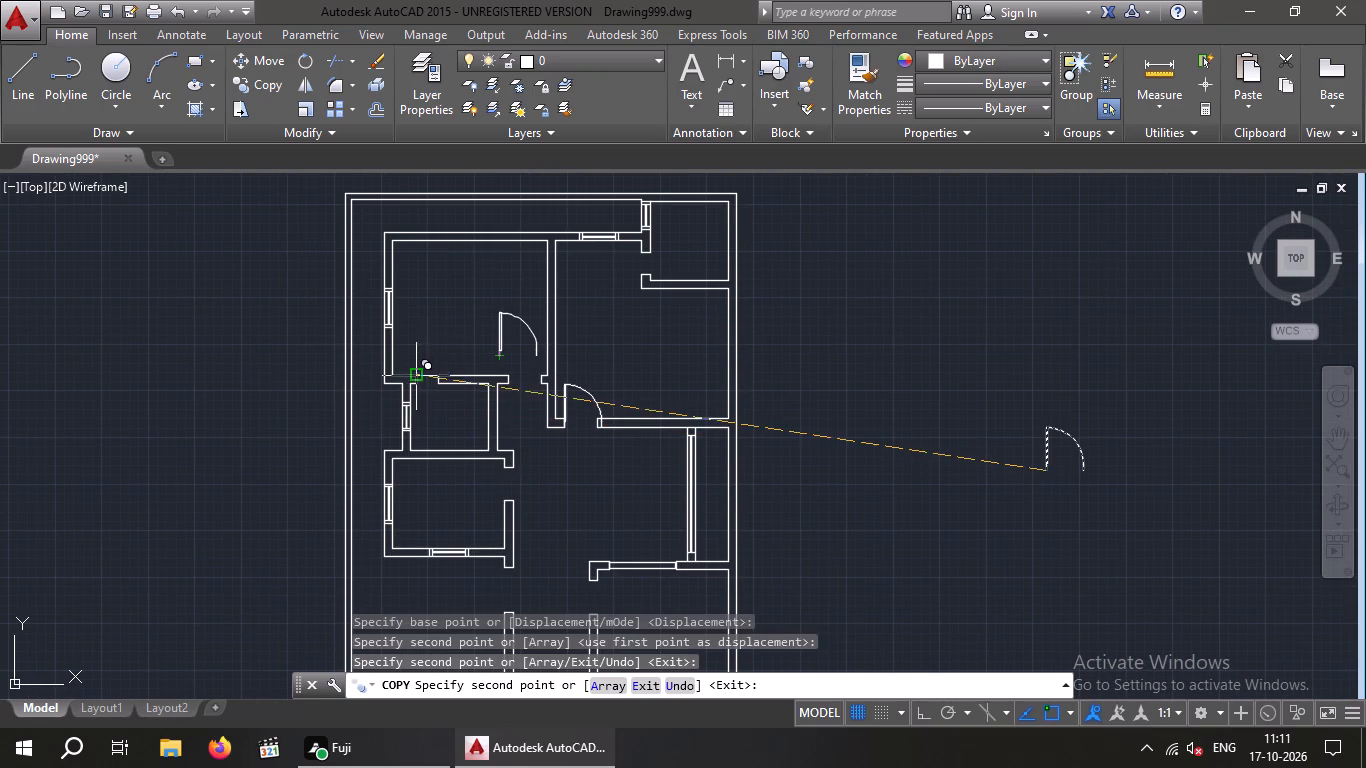
{"action": "left_click", "coordinate": [412, 357]}
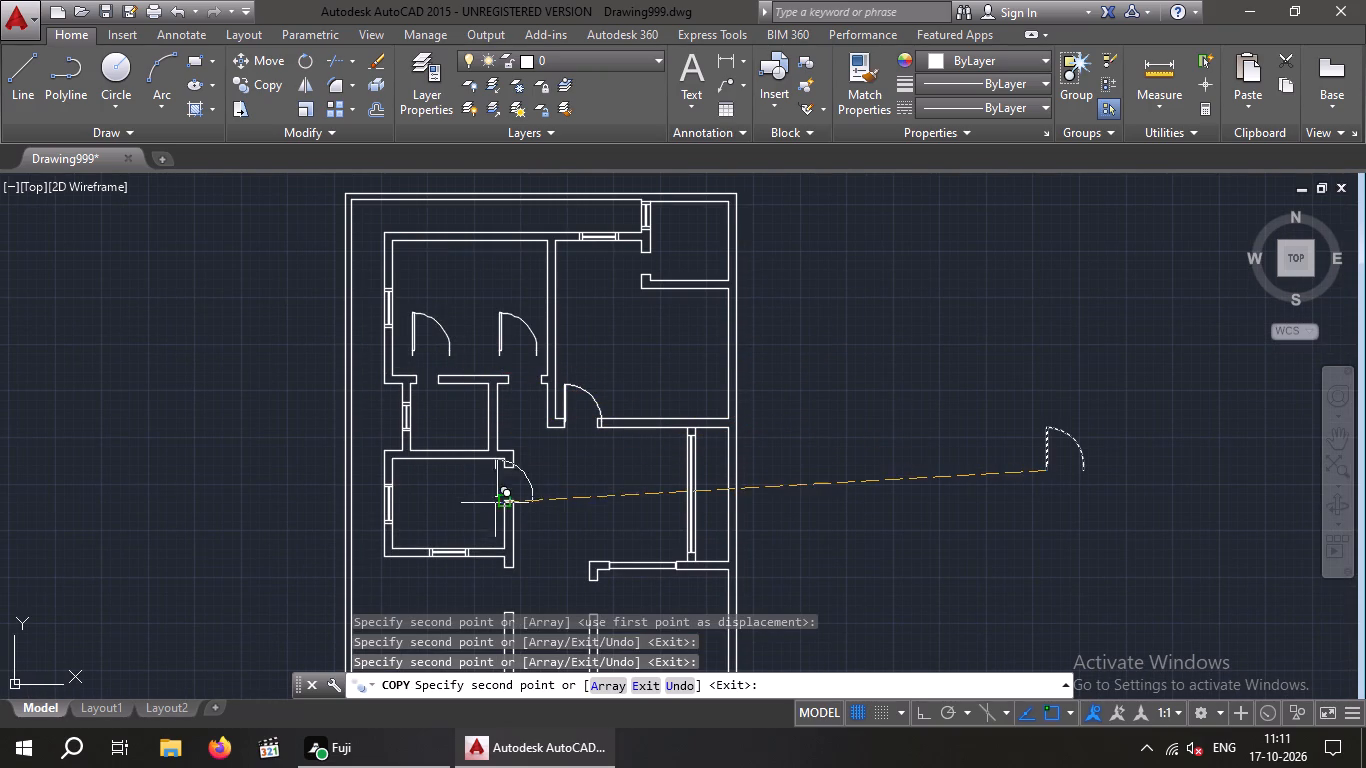
{"action": "middle_click_drag", "start_coordinate": [804, 436], "coordinate": [782, 336]}
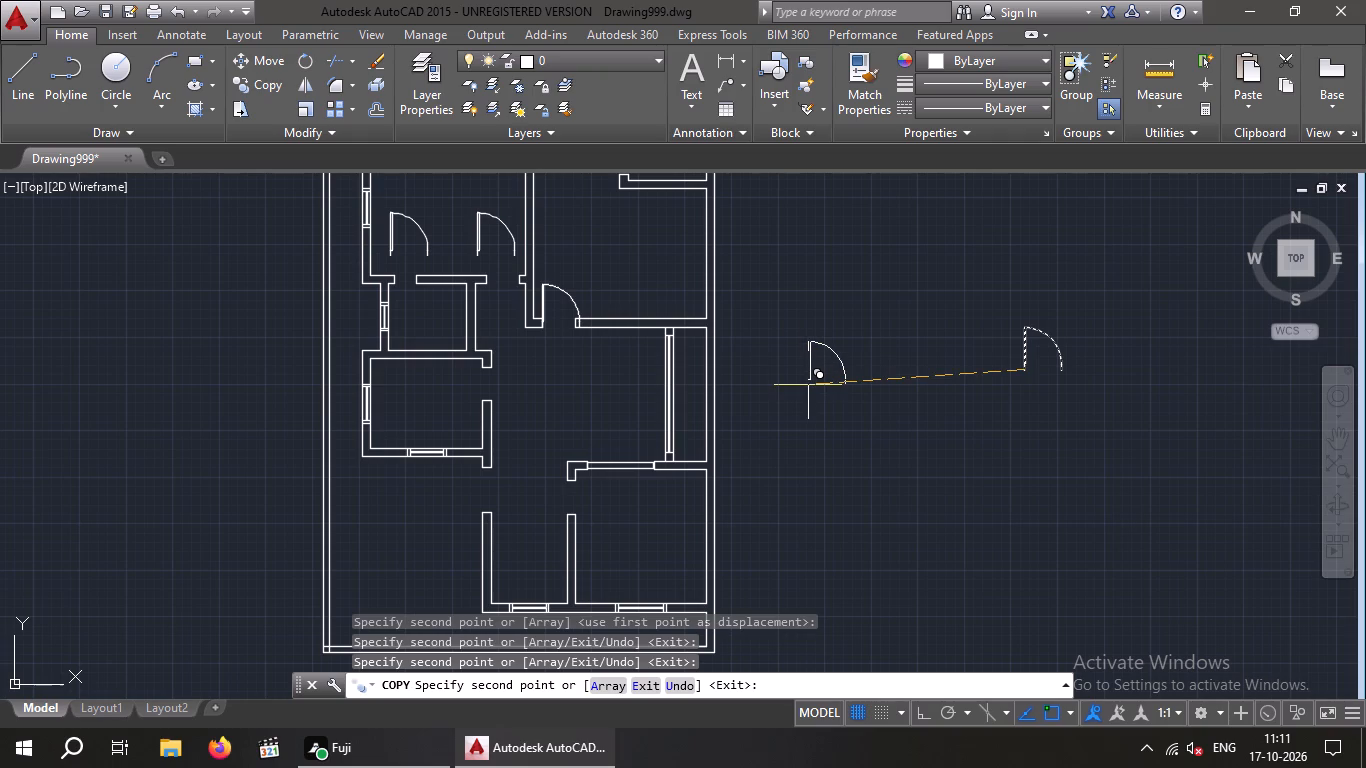
{"action": "key", "text": "Escape"}
{"action": "key", "text": "Escape"}
Flip the eastern loose door copy's hinge side and move it to the east jamb of the opening at the north-west room's south-east corner.
{"action": "scroll", "coordinate": [469, 223], "scroll_direction": "up", "scroll_amount": 3}
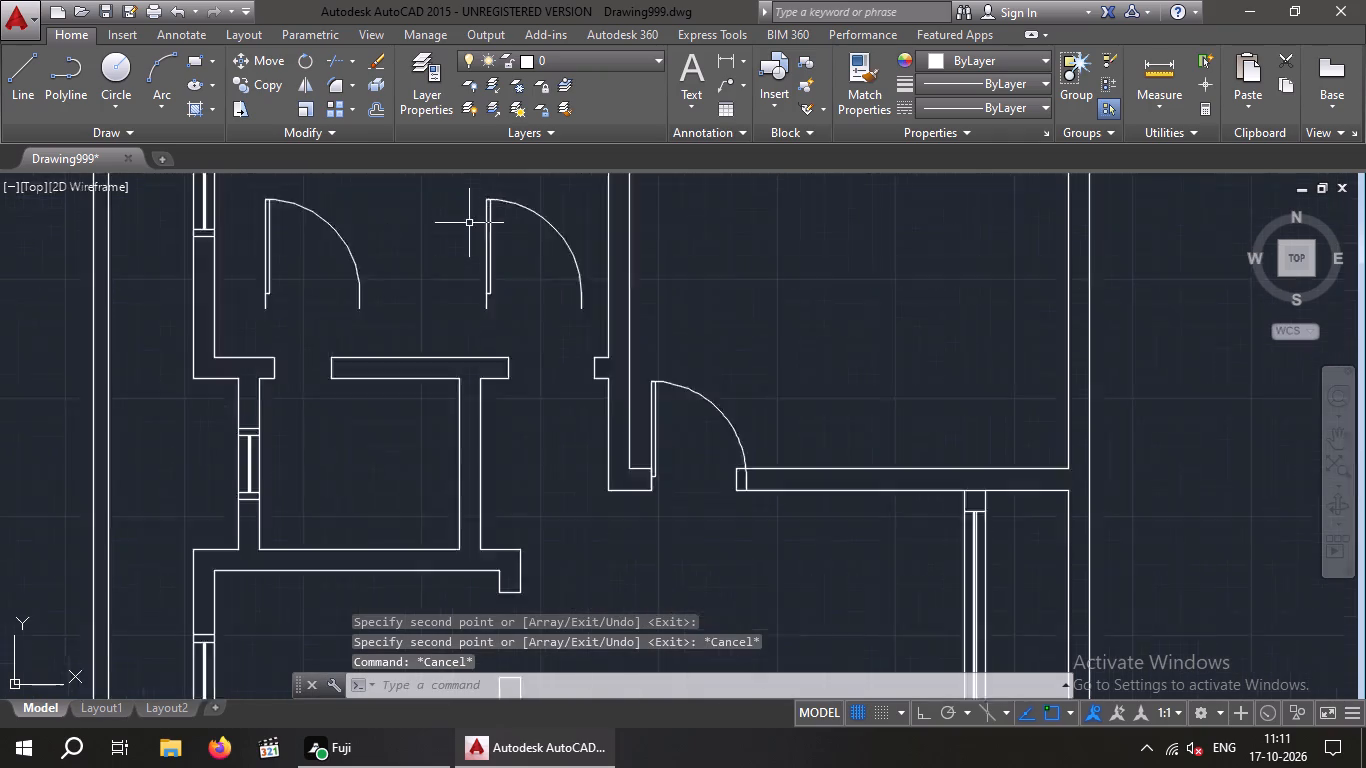
{"action": "scroll", "coordinate": [469, 223], "scroll_direction": "up", "scroll_amount": 1}
{"action": "left_click_drag", "start_coordinate": [595, 294], "coordinate": [395, 345]}
{"action": "left_click", "coordinate": [387, 351]}
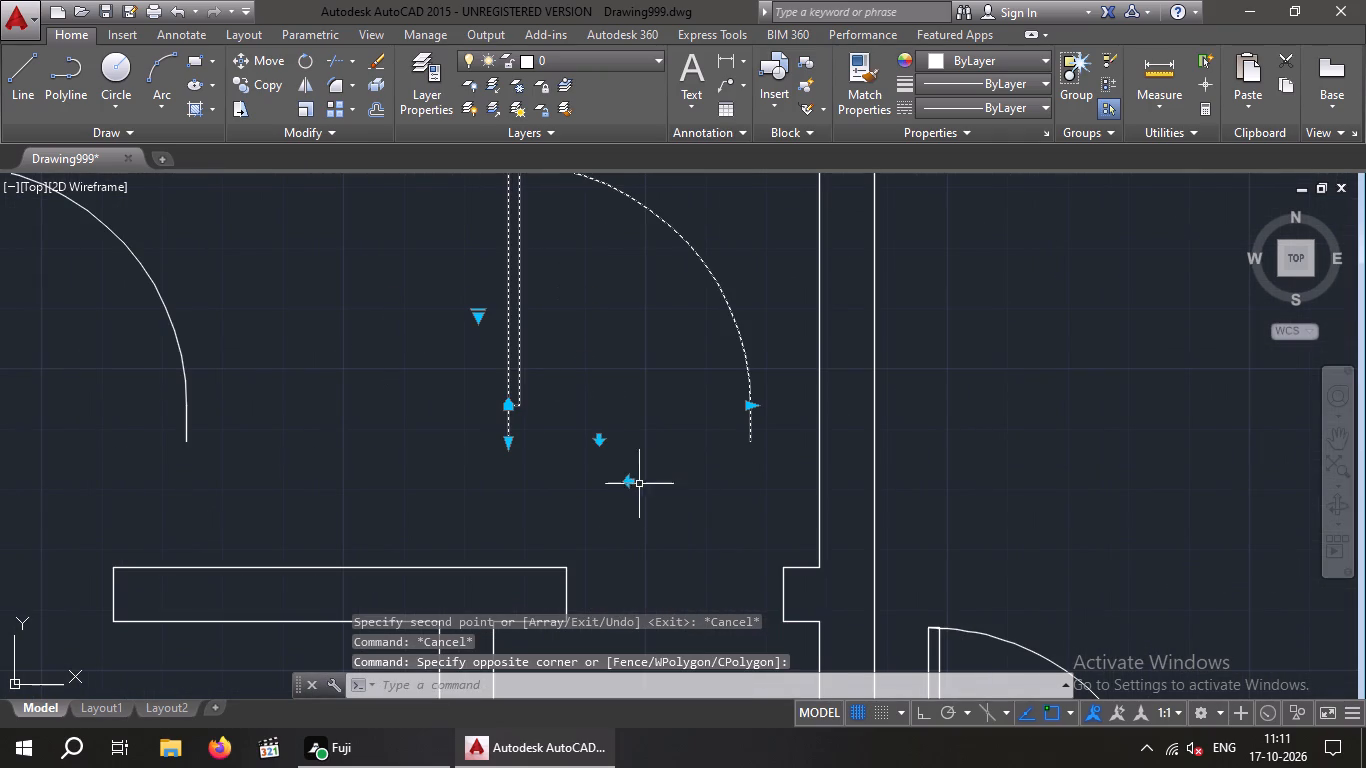
{"action": "left_click", "coordinate": [631, 484]}
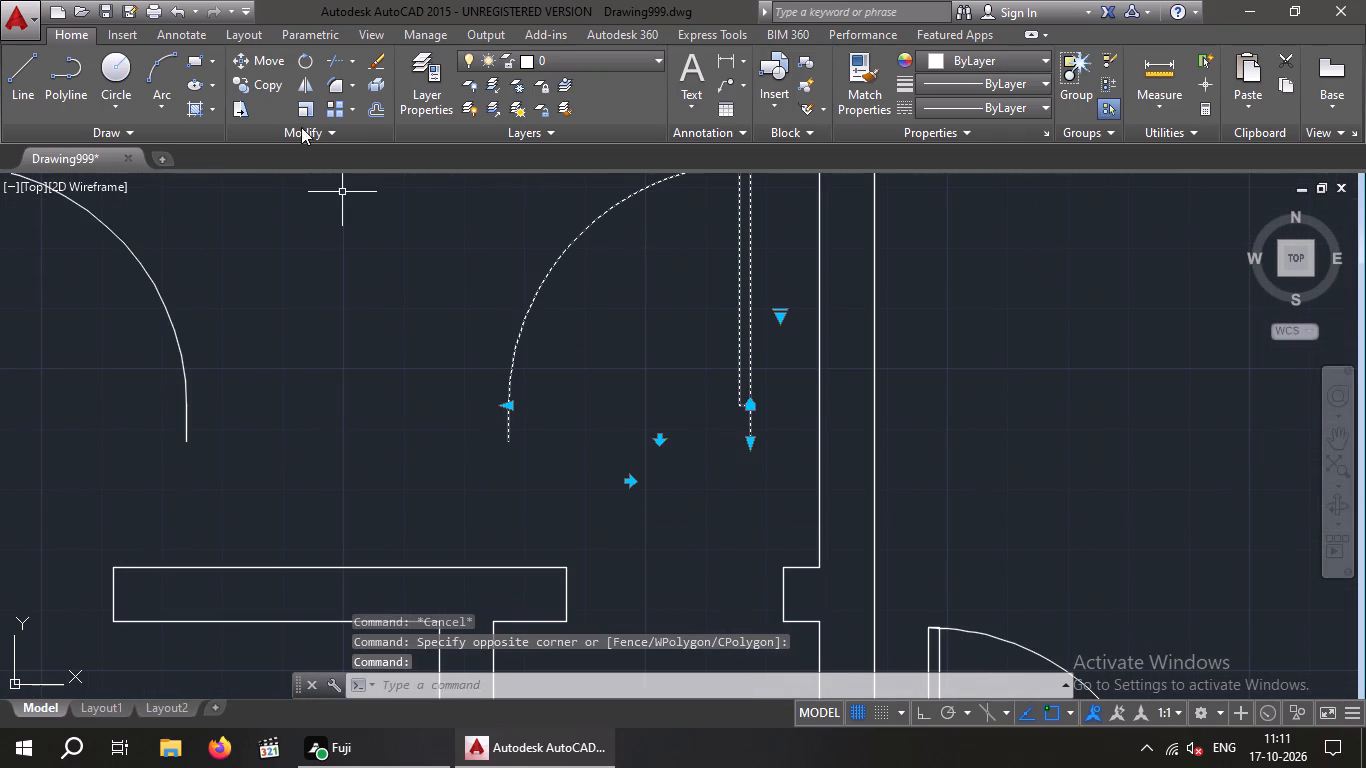
{"action": "left_click", "coordinate": [275, 58]}
{"action": "left_click", "coordinate": [753, 442]}
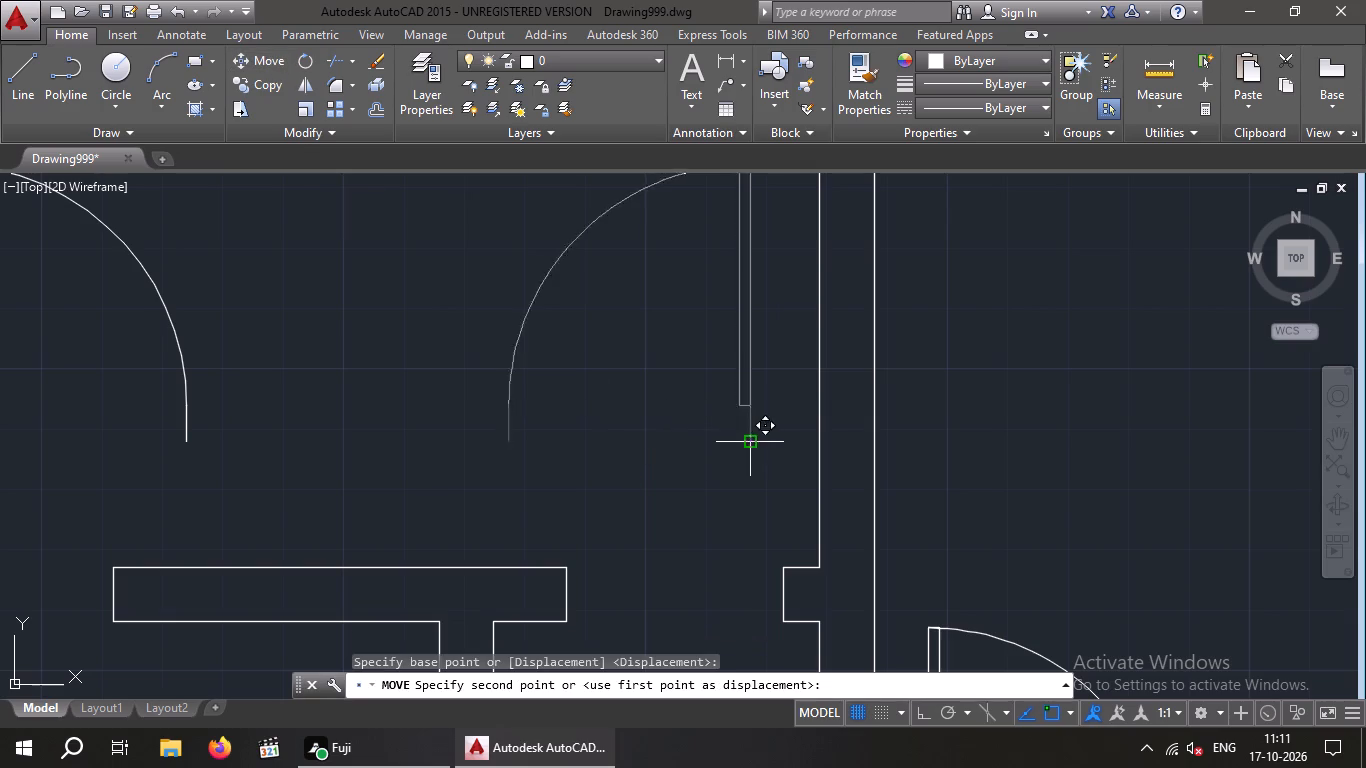
{"action": "scroll", "coordinate": [708, 435], "scroll_direction": "down", "scroll_amount": 2}
{"action": "scroll", "coordinate": [728, 510], "scroll_direction": "up", "scroll_amount": 4}
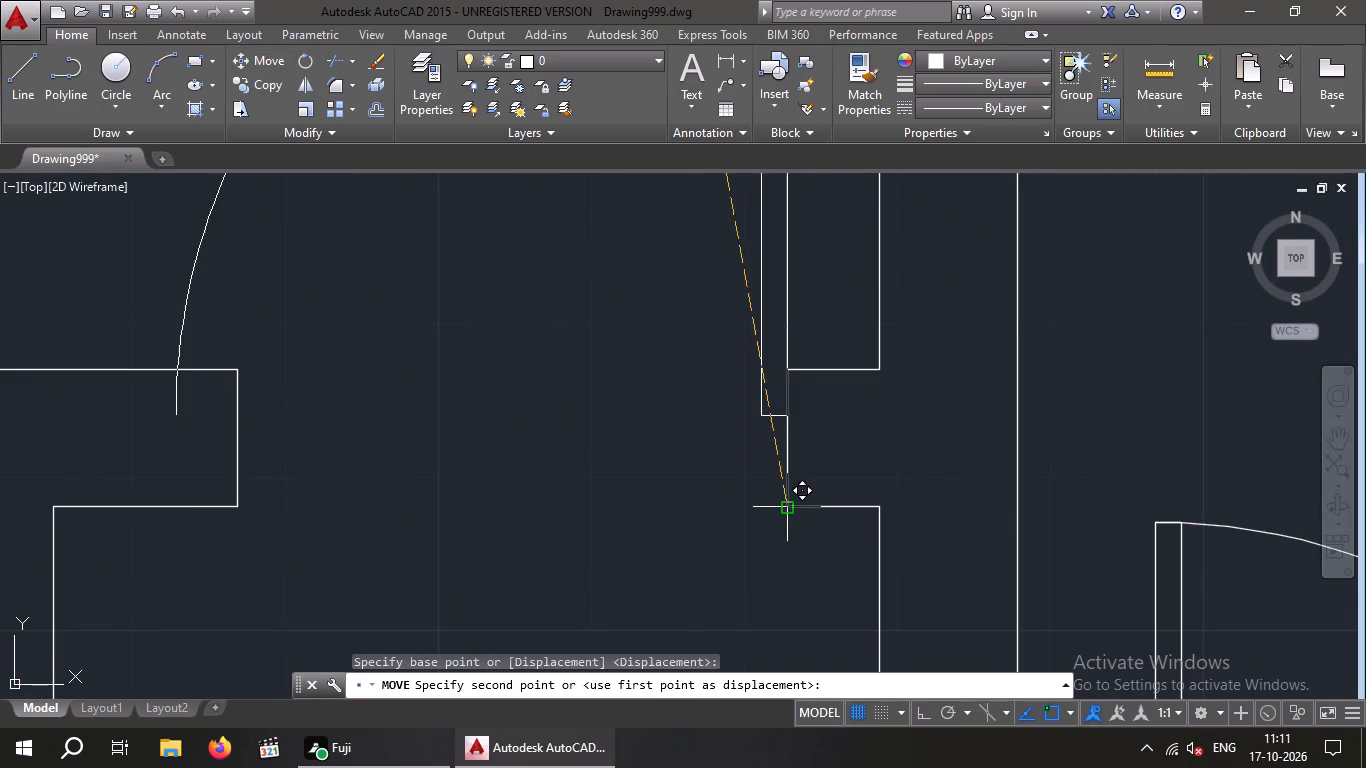
{"action": "left_click", "coordinate": [786, 513]}
{"action": "key", "text": "Escape"}
Resize the door at the north-west room's south-east corner to fit its opening width.
{"action": "scroll", "coordinate": [406, 381], "scroll_direction": "down", "scroll_amount": 3}
{"action": "middle_click_drag", "start_coordinate": [421, 406], "coordinate": [454, 488]}
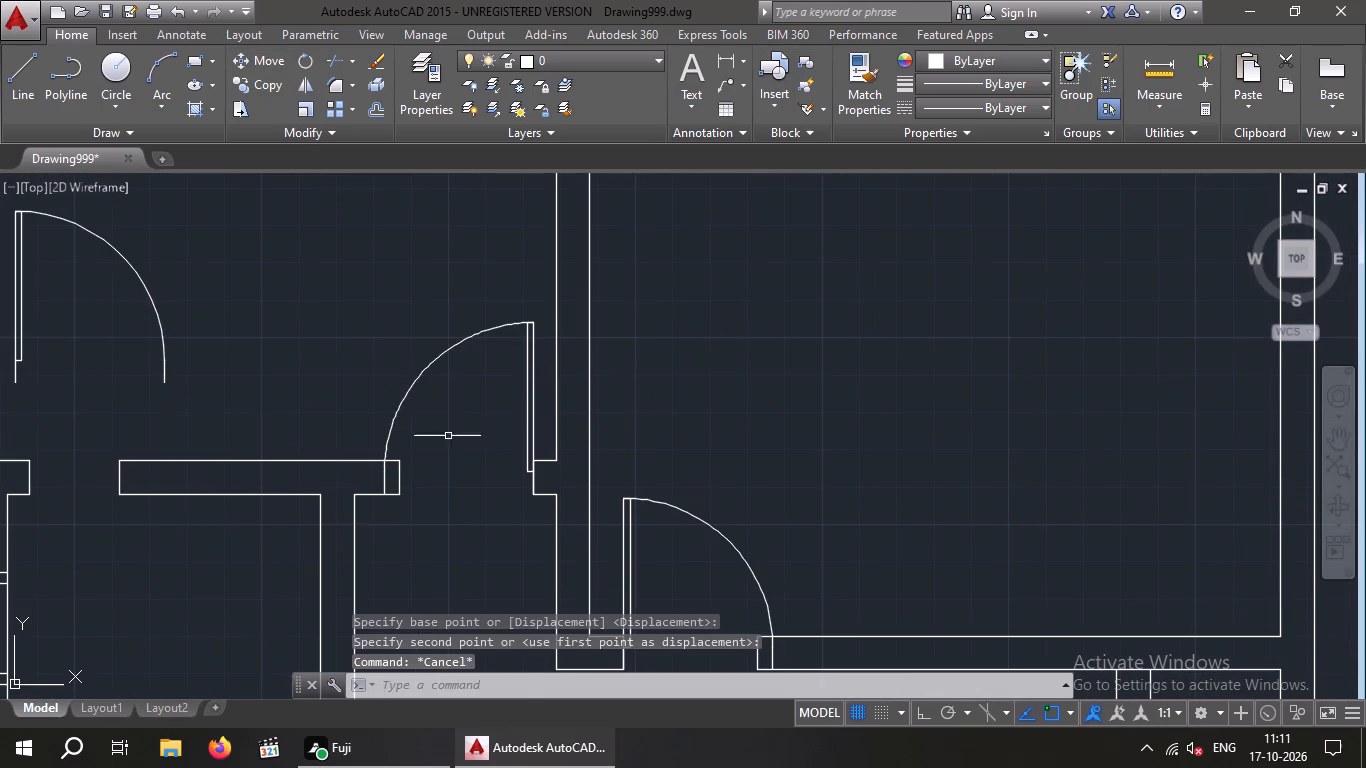
{"action": "left_click_drag", "start_coordinate": [461, 414], "coordinate": [355, 434]}
{"action": "left_click", "coordinate": [346, 434]}
{"action": "left_click", "coordinate": [381, 473]}
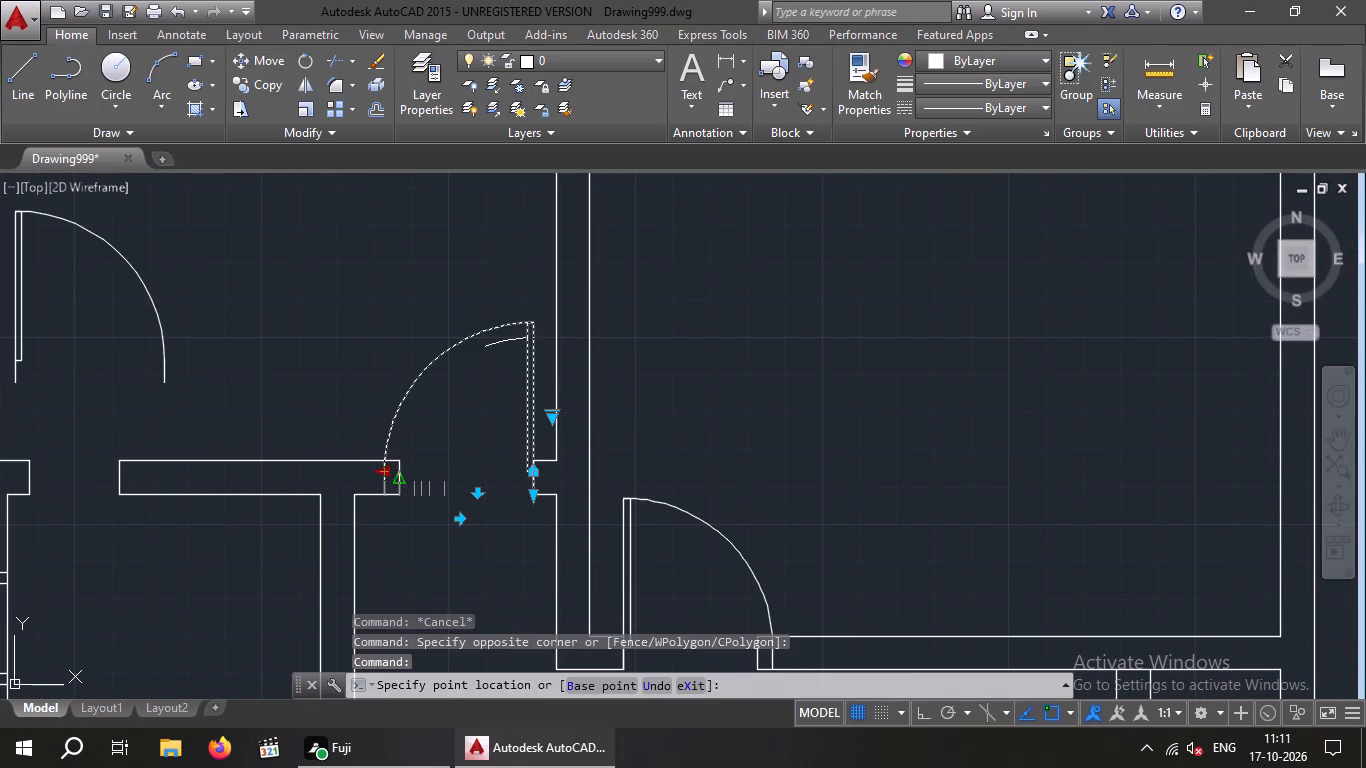
{"action": "left_click", "coordinate": [405, 479]}
Resize the door in the north-east room's south wall so it ends at the opening's east jamb.
{"action": "scroll", "coordinate": [420, 441], "scroll_direction": "down", "scroll_amount": 3}
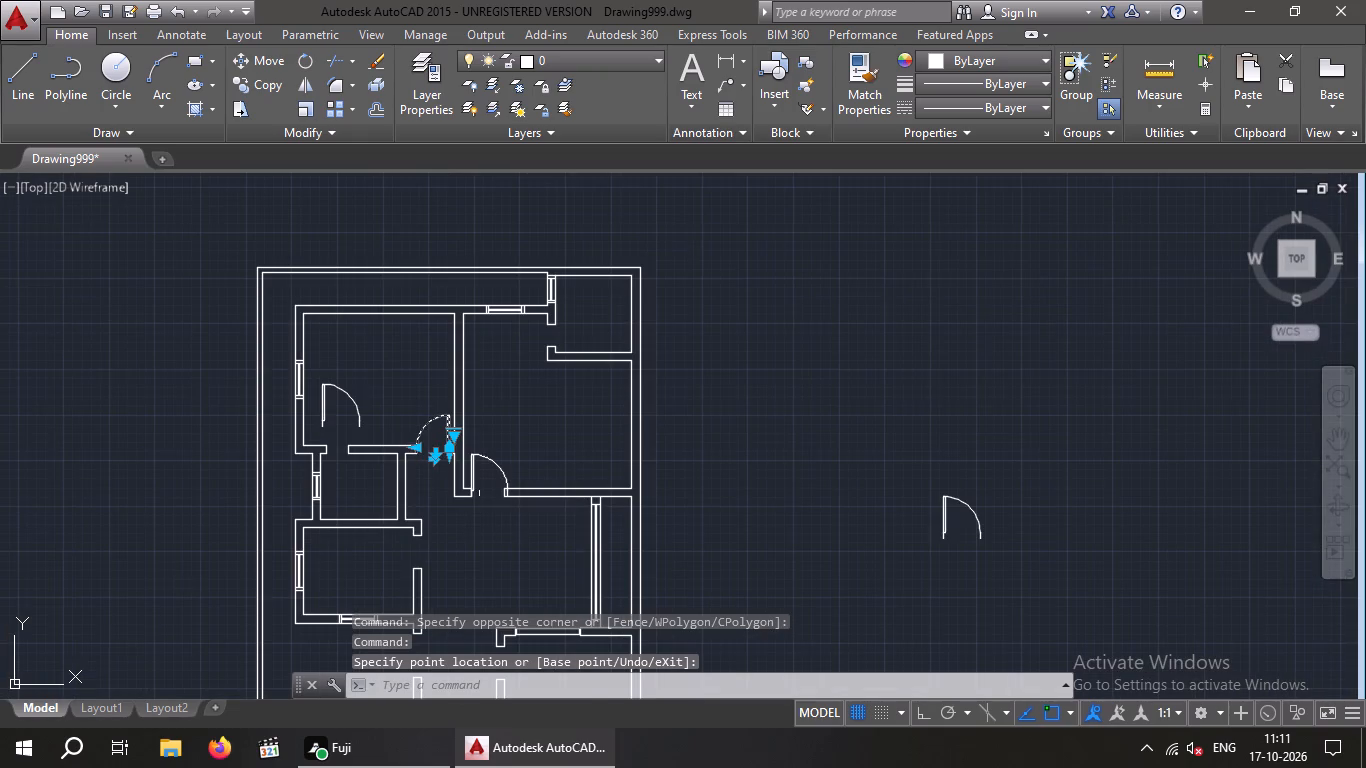
{"action": "scroll", "coordinate": [481, 491], "scroll_direction": "up", "scroll_amount": 4}
{"action": "left_click_drag", "start_coordinate": [629, 362], "coordinate": [563, 405]}
{"action": "left_click", "coordinate": [553, 410]}
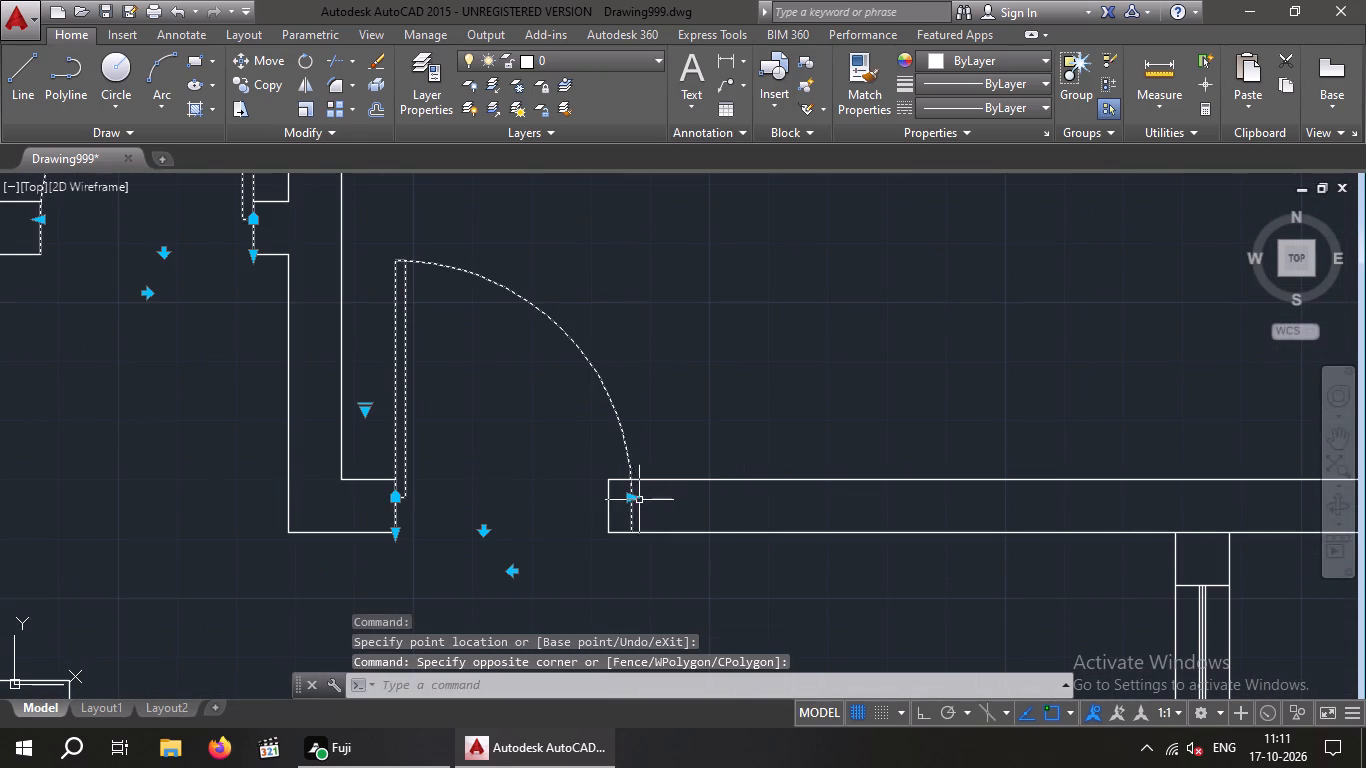
{"action": "left_click_drag", "start_coordinate": [635, 494], "coordinate": [624, 495]}
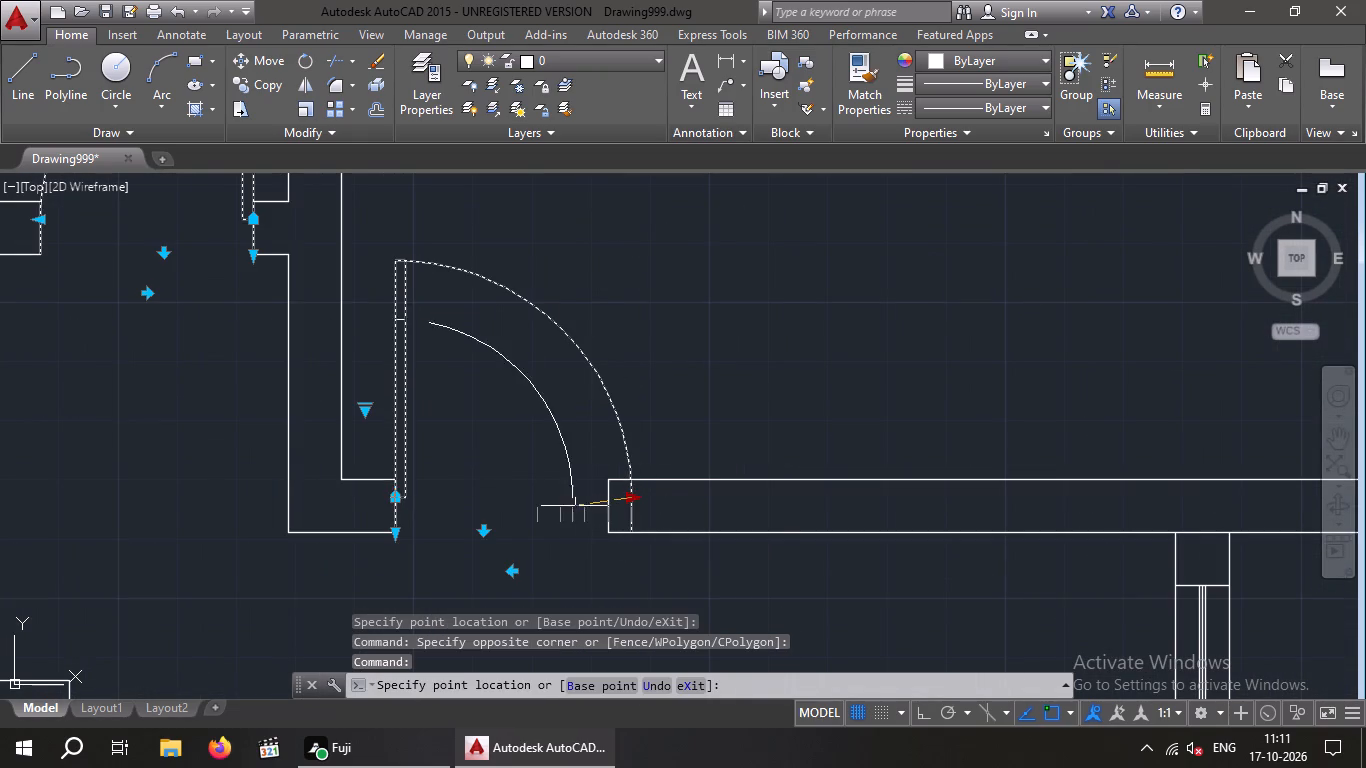
{"action": "left_click", "coordinate": [604, 500]}
{"action": "key", "text": "Escape"}
Flip the remaining loose door copy to swing south and move it to the west jamb of the small room's north-wall opening.
{"action": "scroll", "coordinate": [495, 442], "scroll_direction": "down", "scroll_amount": 3}
{"action": "left_click", "coordinate": [237, 315]}
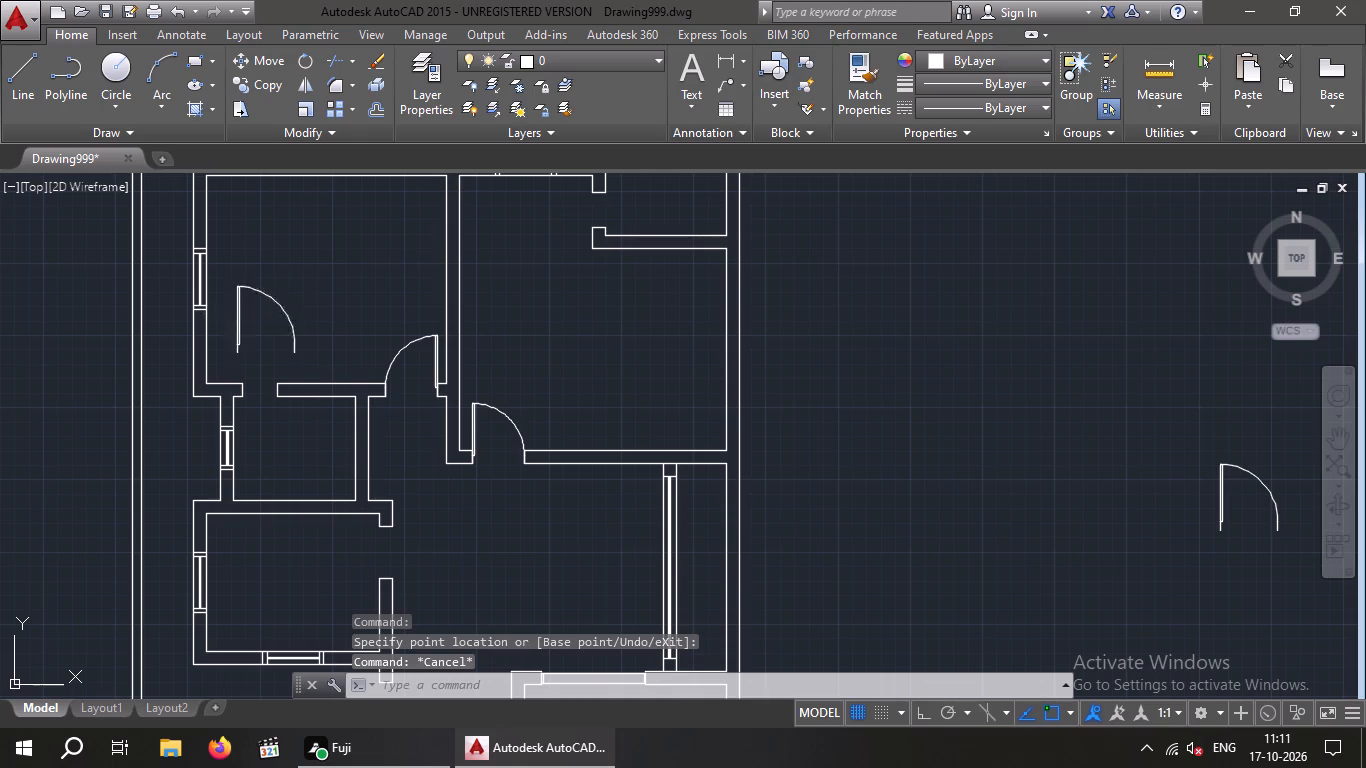
{"action": "left_click", "coordinate": [260, 350]}
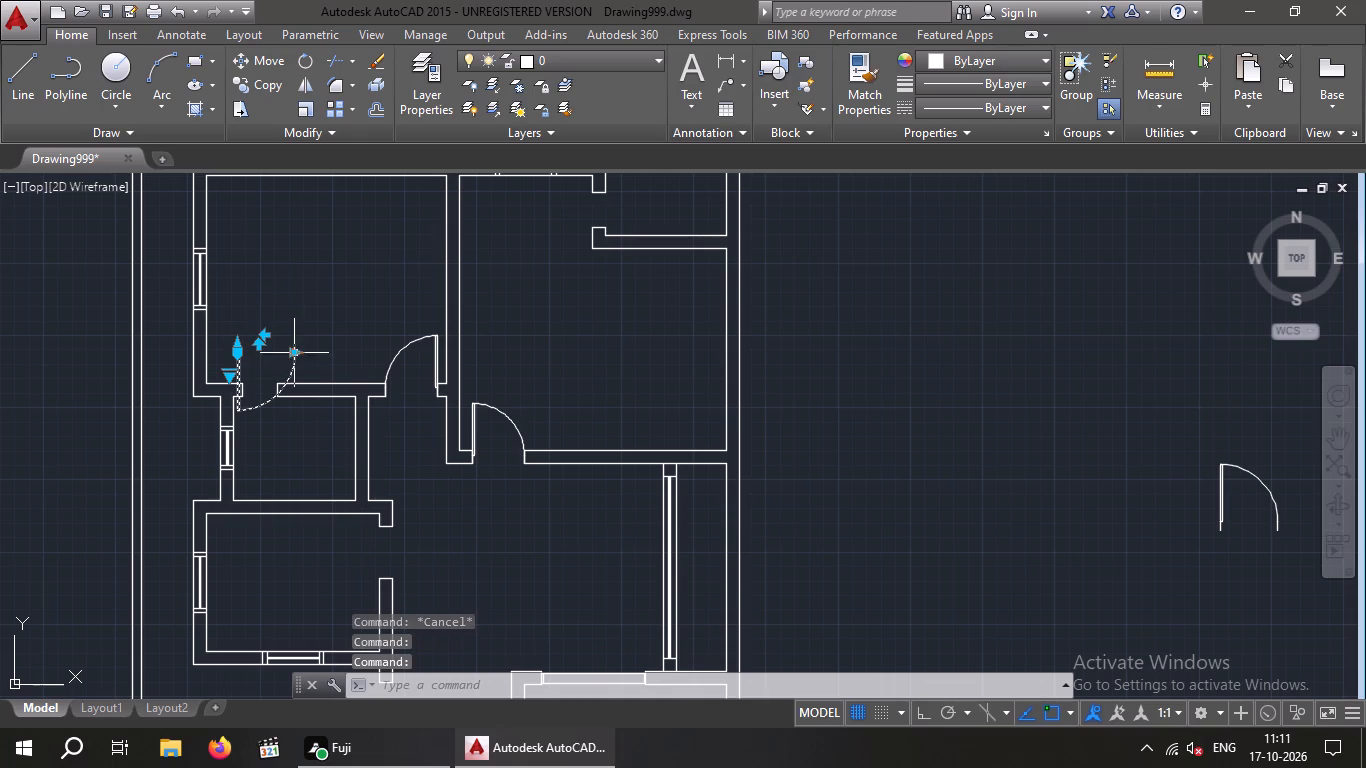
{"action": "left_click", "coordinate": [265, 63]}
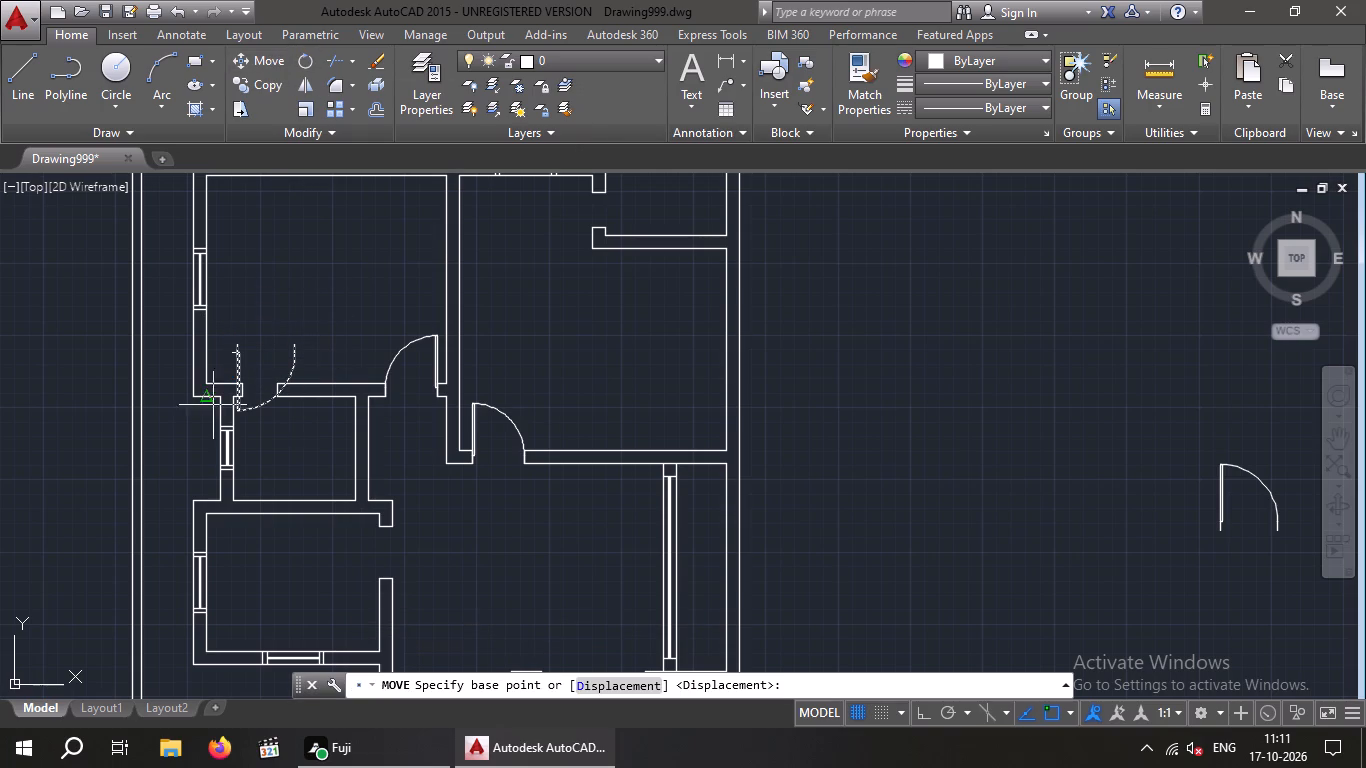
{"action": "scroll", "coordinate": [236, 339], "scroll_direction": "up", "scroll_amount": 4}
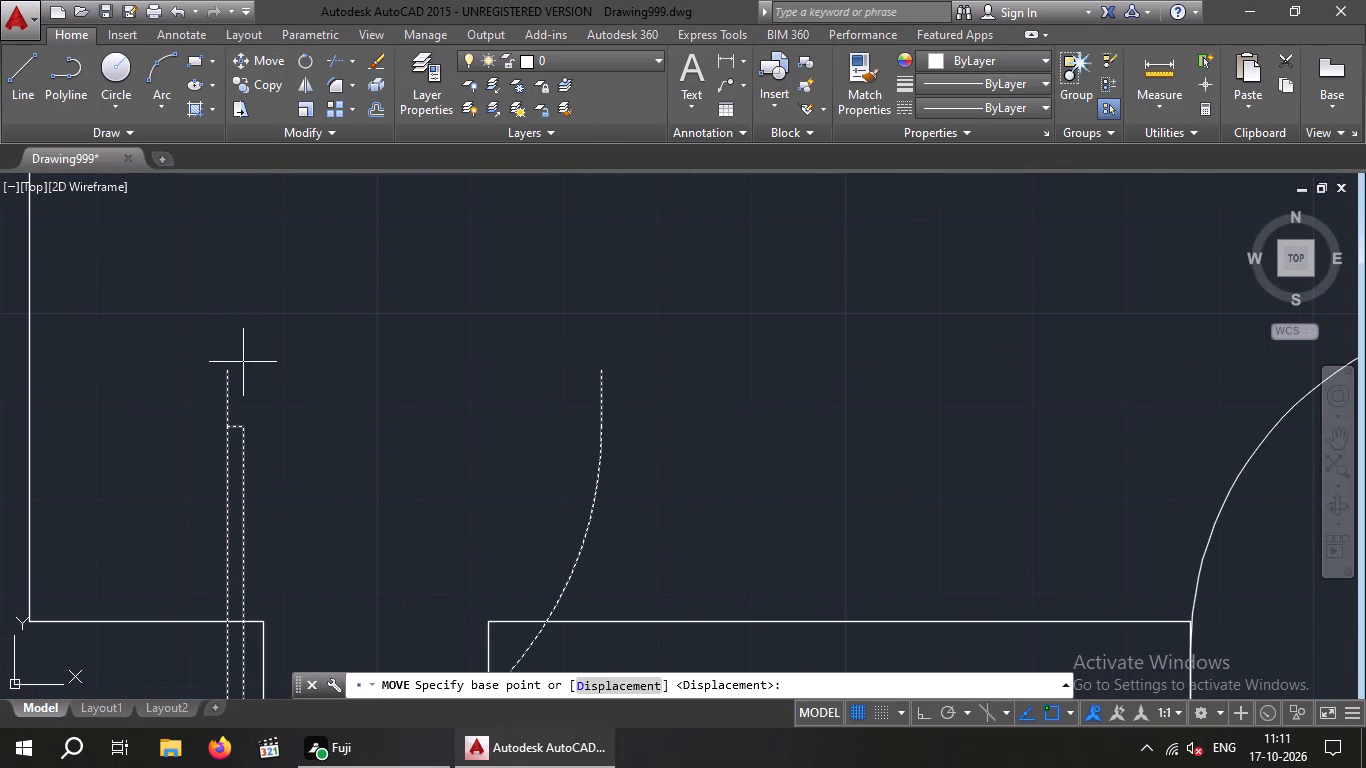
{"action": "left_click", "coordinate": [224, 368]}
{"action": "scroll", "coordinate": [242, 383], "scroll_direction": "down", "scroll_amount": 1}
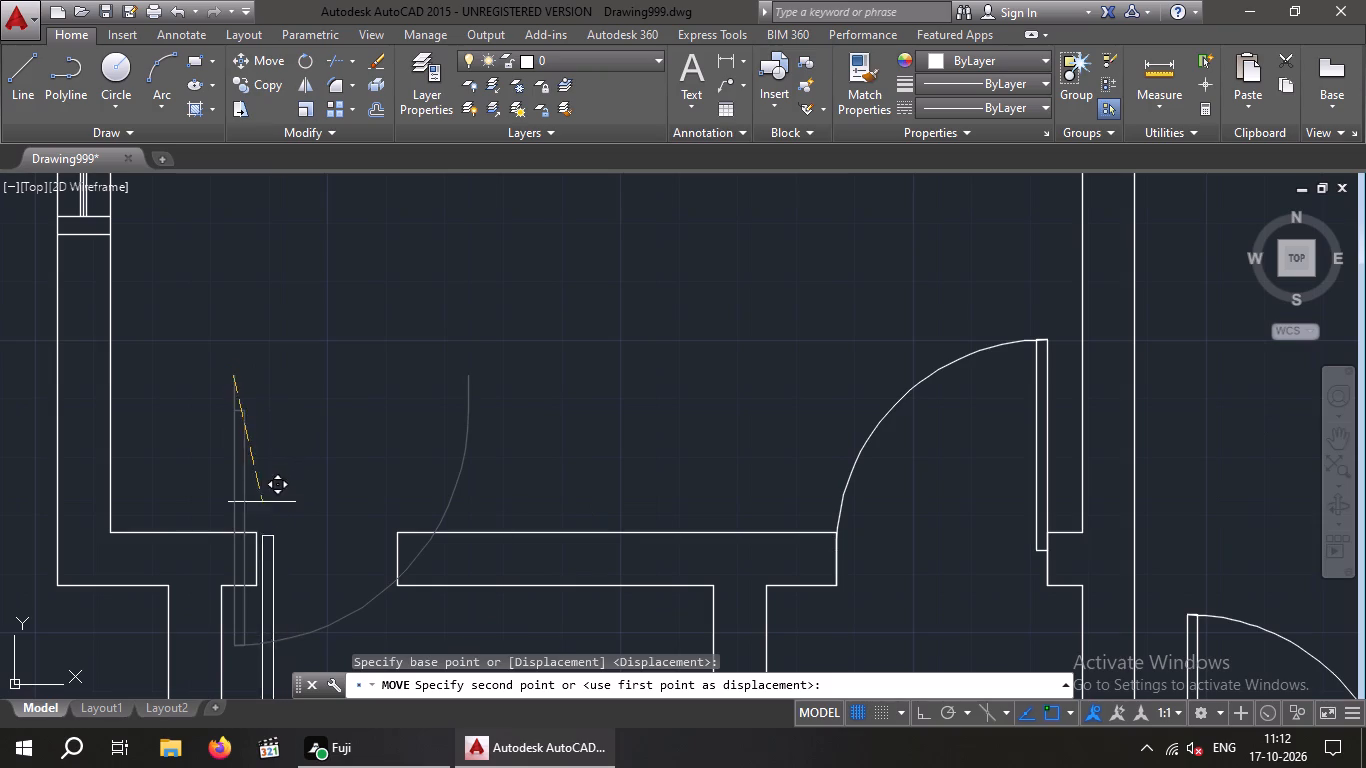
{"action": "scroll", "coordinate": [257, 535], "scroll_direction": "up", "scroll_amount": 3}
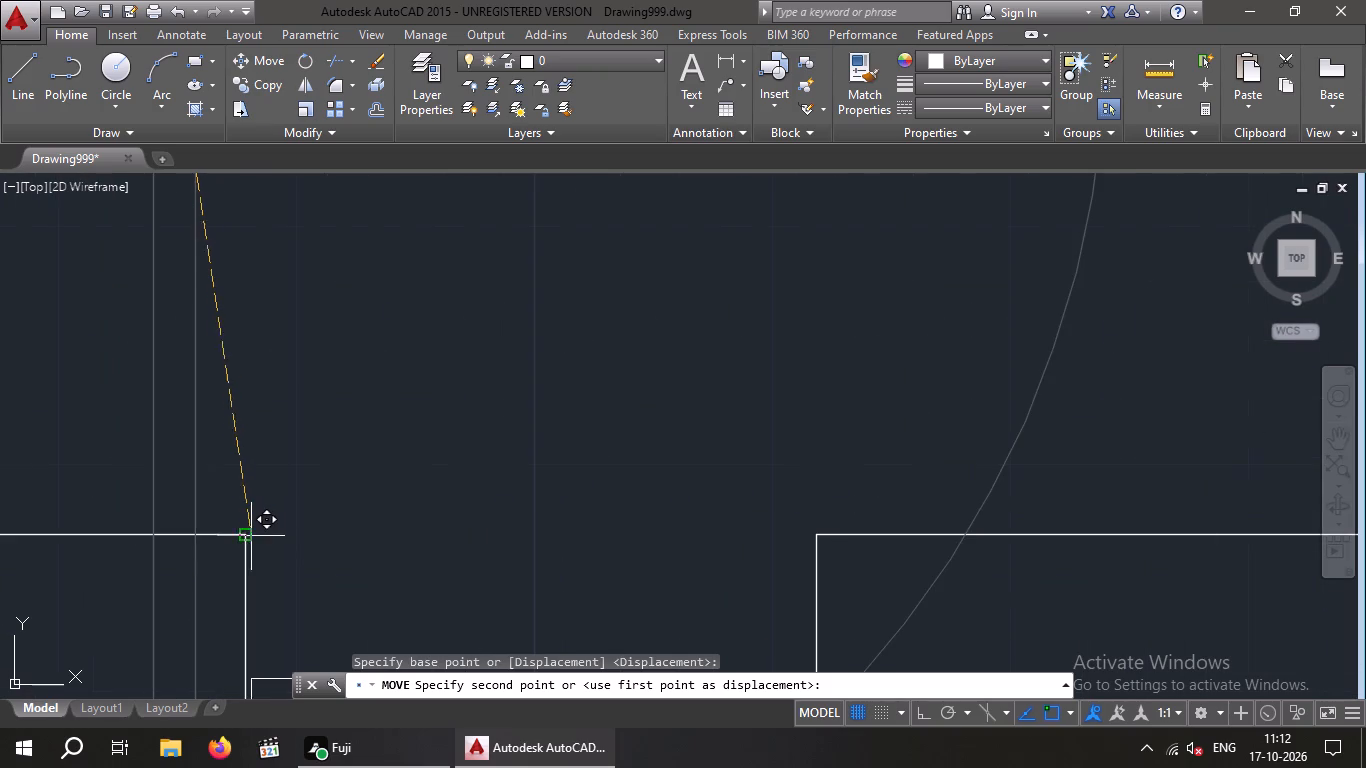
{"action": "left_click", "coordinate": [241, 535]}
Resize the south-swinging door in the small room's north wall to reach the opening's east jamb.
{"action": "scroll", "coordinate": [322, 414], "scroll_direction": "down", "scroll_amount": 4}
{"action": "middle_click_drag", "start_coordinate": [348, 403], "coordinate": [346, 343]}
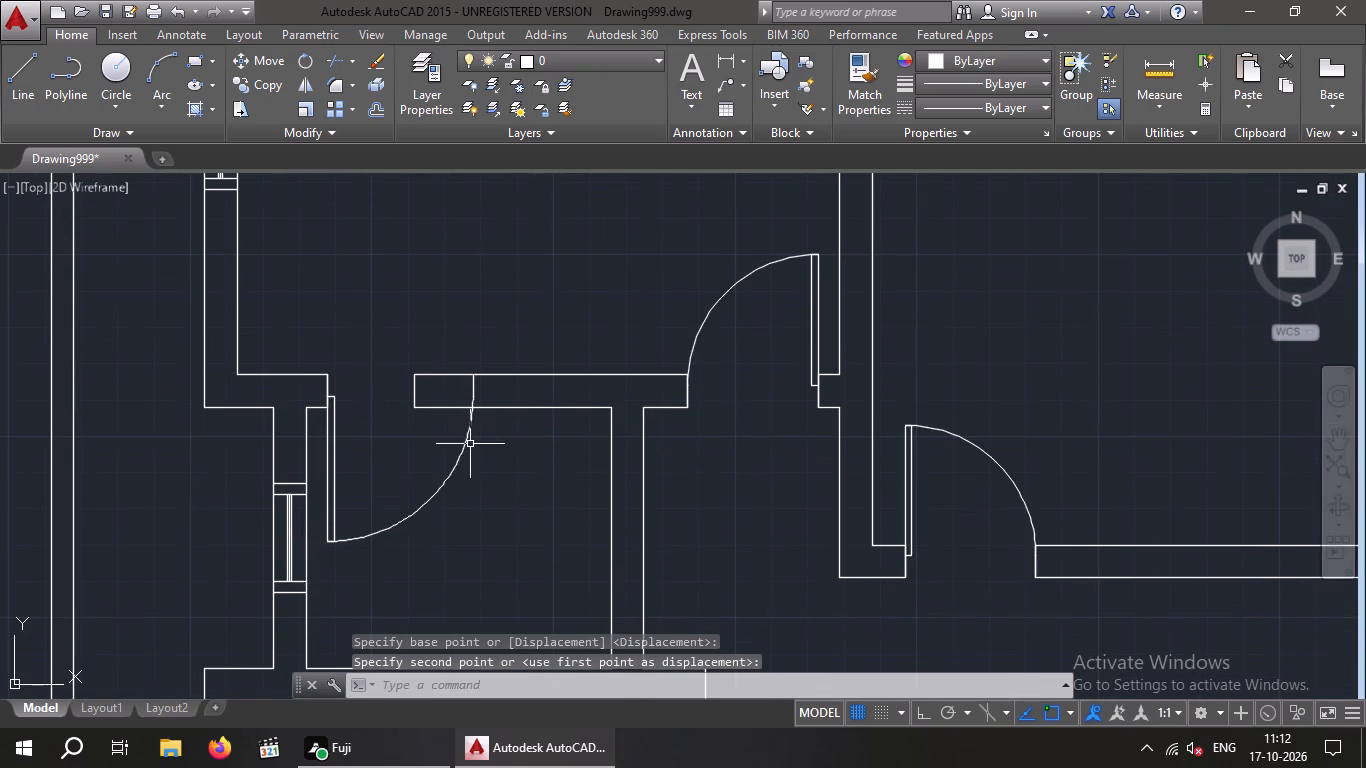
{"action": "left_click_drag", "start_coordinate": [538, 475], "coordinate": [456, 482]}
{"action": "left_click", "coordinate": [427, 480]}
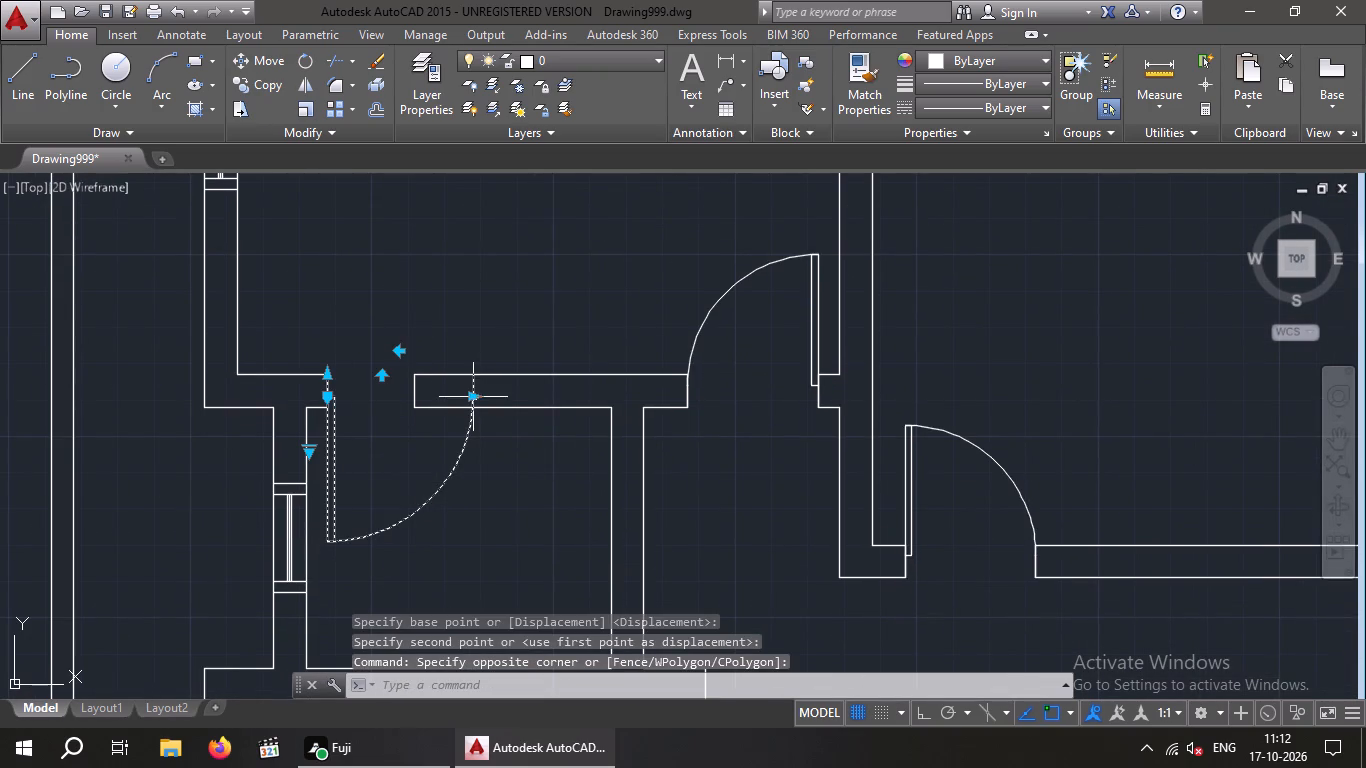
{"action": "left_click", "coordinate": [475, 399]}
{"action": "scroll", "coordinate": [407, 401], "scroll_direction": "up", "scroll_amount": 2}
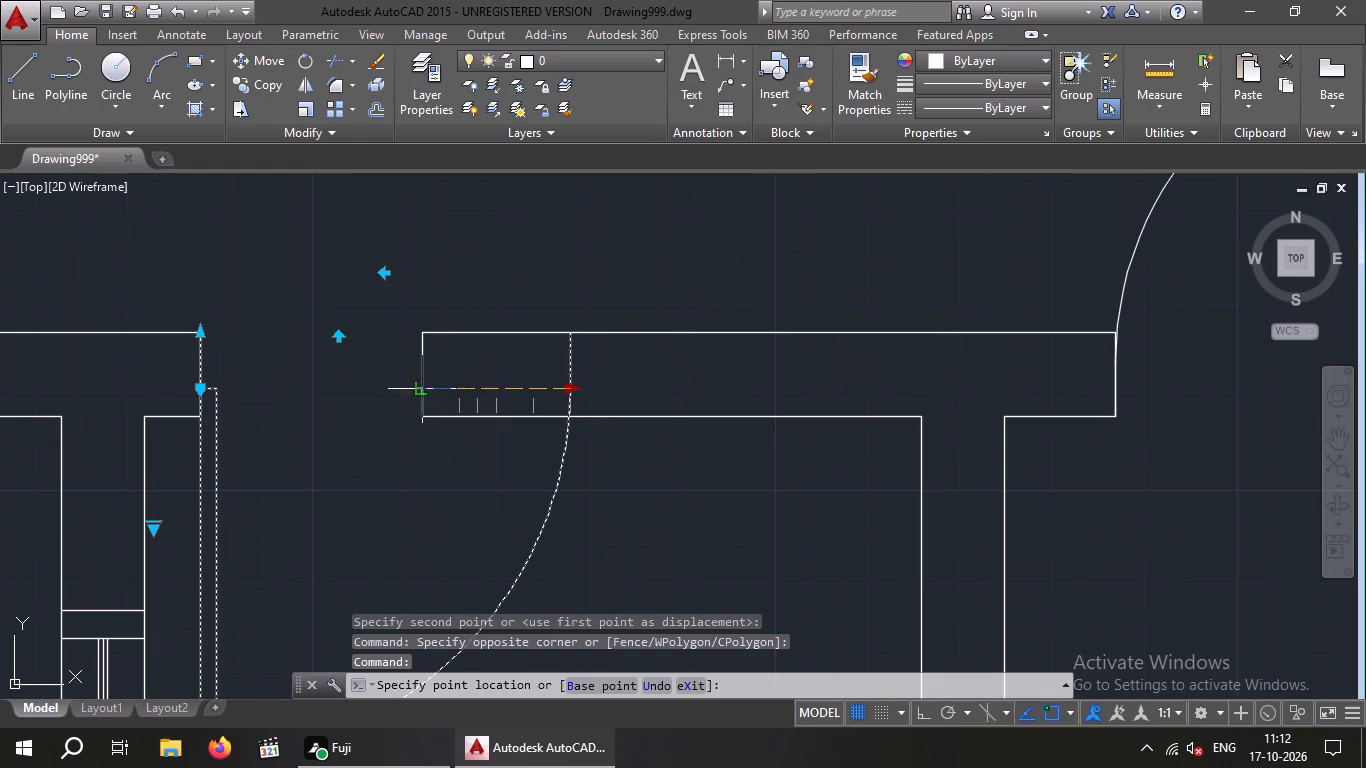
{"action": "left_click", "coordinate": [425, 378]}
{"action": "key", "text": "Escape"}
Turn Ortho on and rotate the spare door block east of the plan 90° clockwise about its leaf's north end.
{"action": "scroll", "coordinate": [449, 445], "scroll_direction": "up", "scroll_amount": 1}
{"action": "scroll", "coordinate": [448, 445], "scroll_direction": "down", "scroll_amount": 3}
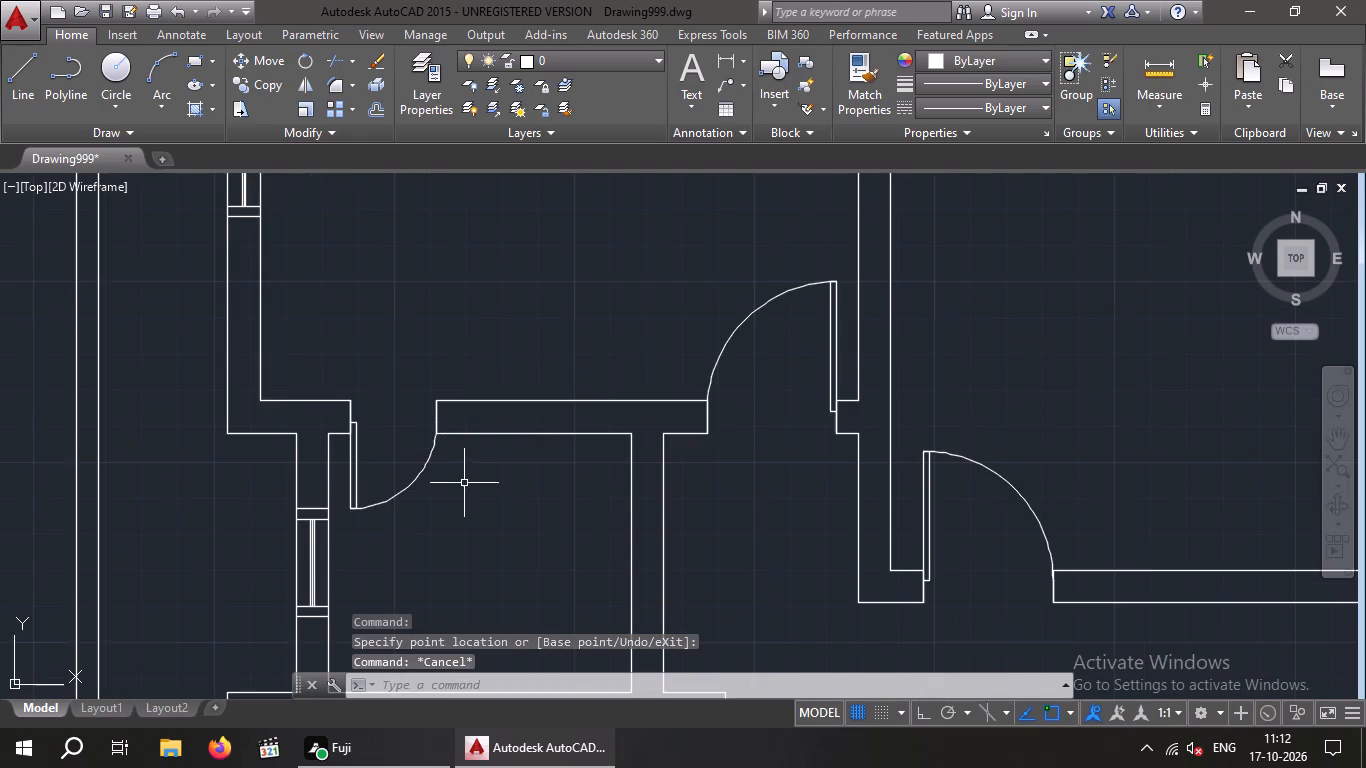
{"action": "middle_click_drag", "start_coordinate": [468, 488], "coordinate": [453, 427]}
{"action": "scroll", "coordinate": [448, 401], "scroll_direction": "down", "scroll_amount": 3}
{"action": "middle_click_drag", "start_coordinate": [467, 462], "coordinate": [389, 372]}
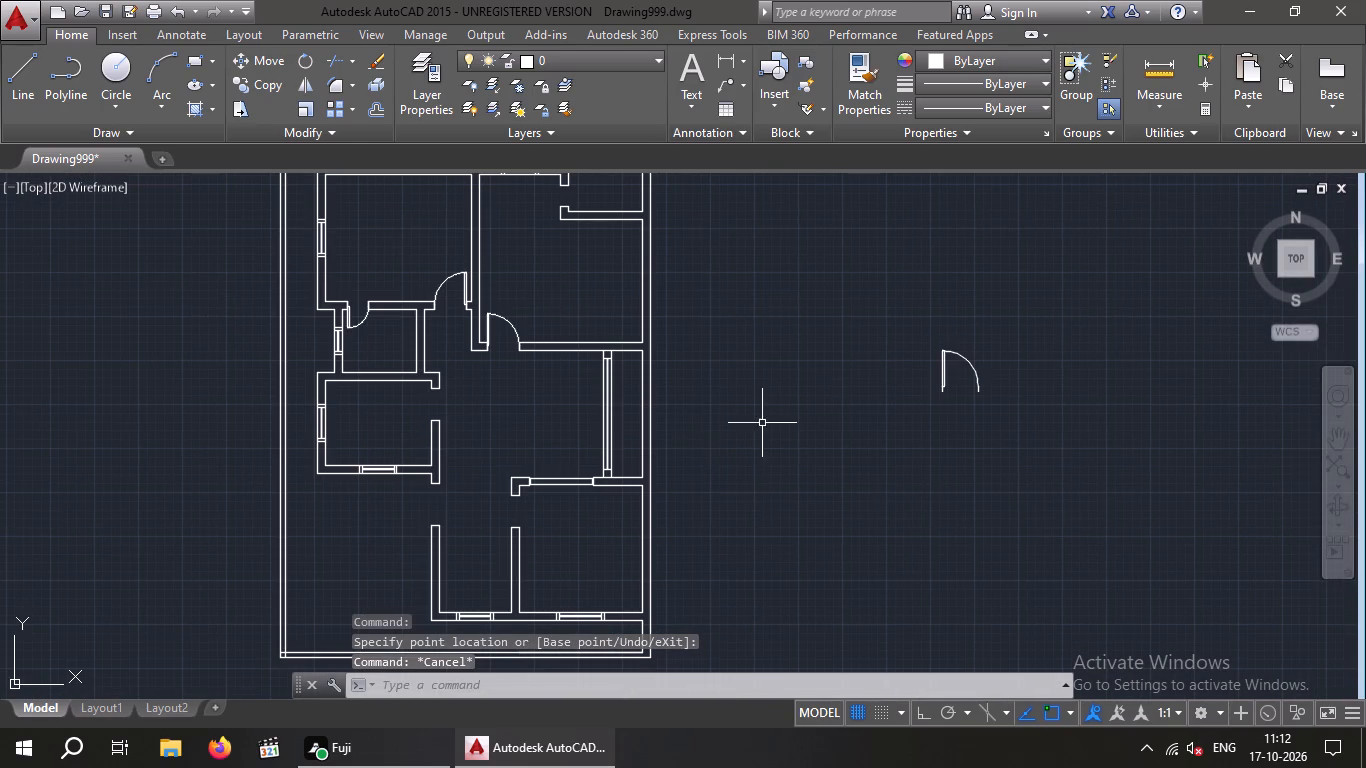
{"action": "left_click_drag", "start_coordinate": [1015, 338], "coordinate": [902, 397]}
{"action": "left_click", "coordinate": [885, 409]}
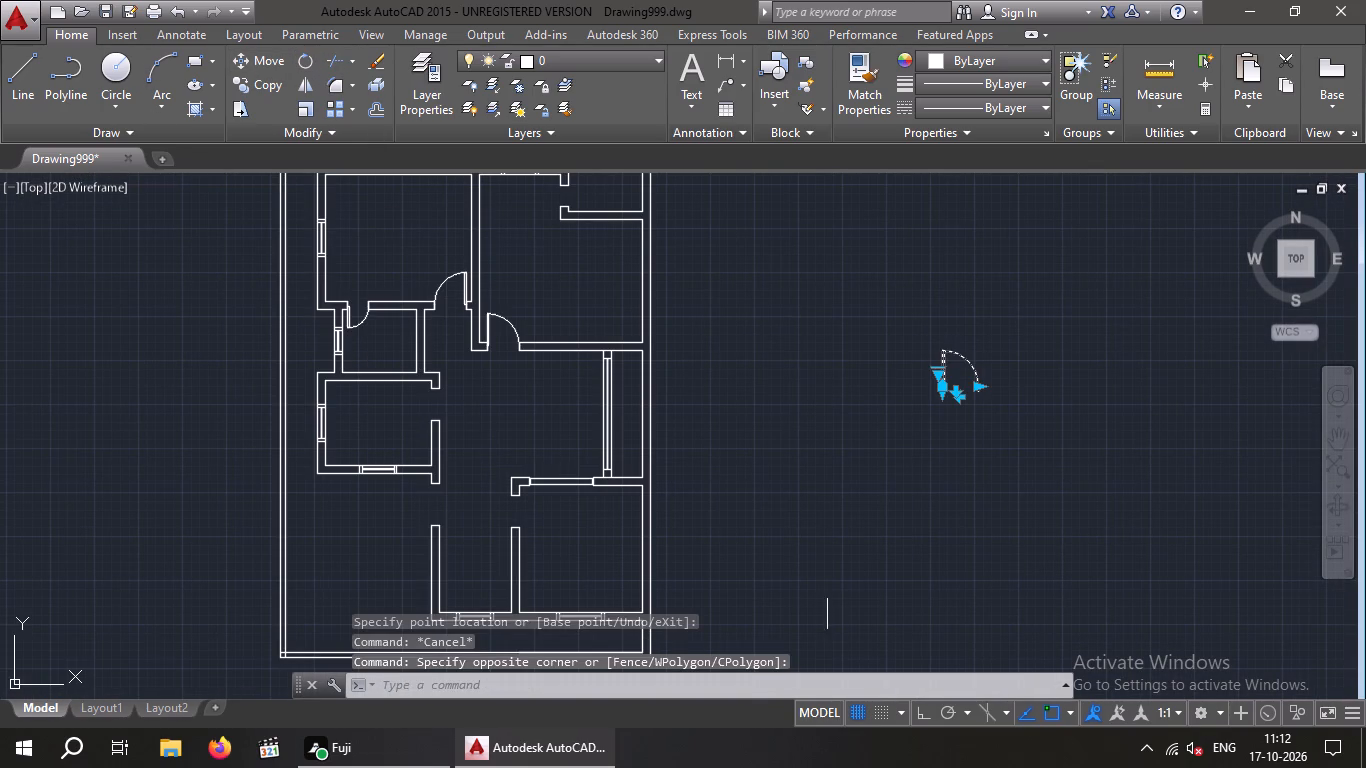
{"action": "left_click", "coordinate": [920, 711]}
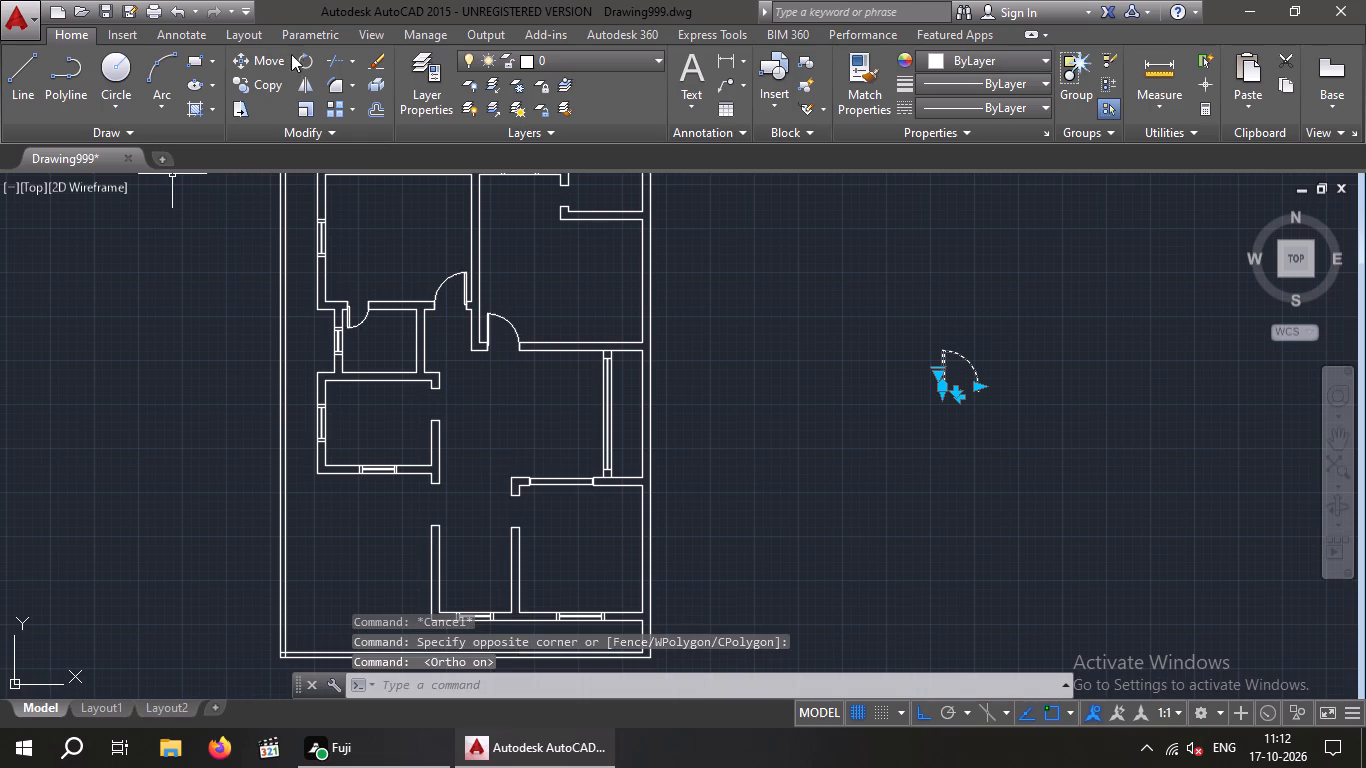
{"action": "left_click", "coordinate": [310, 53]}
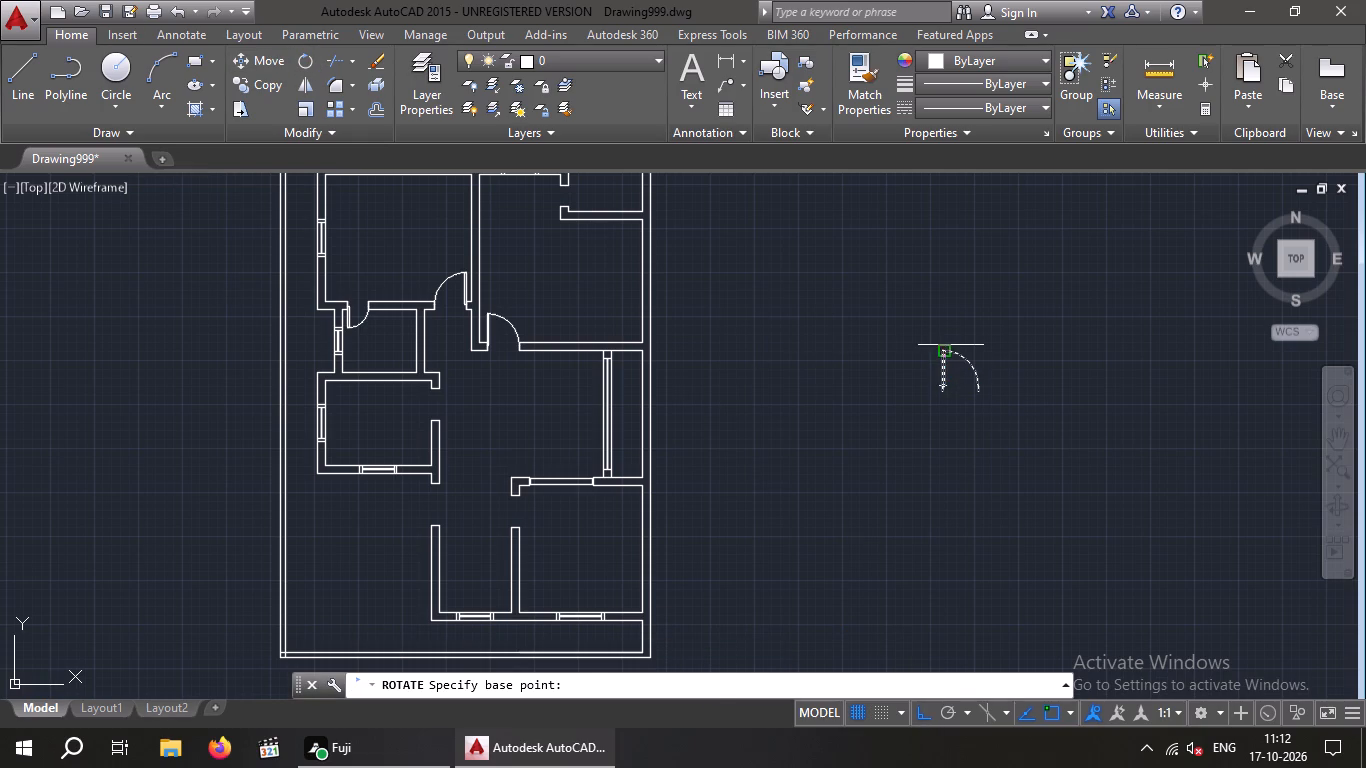
{"action": "left_click_drag", "start_coordinate": [945, 345], "coordinate": [902, 367]}
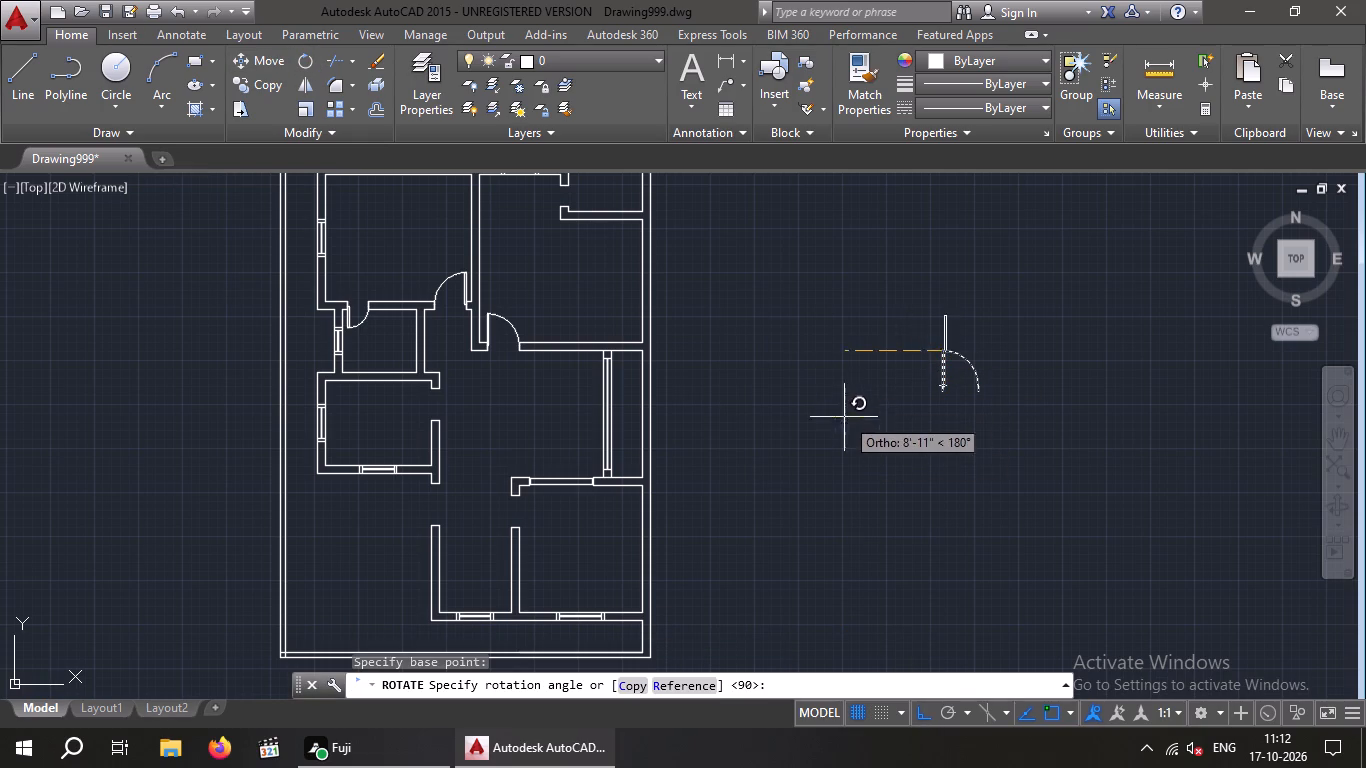
{"action": "left_click", "coordinate": [919, 472]}
{"action": "key", "text": "Escape"}
{"action": "key", "text": "Escape"}
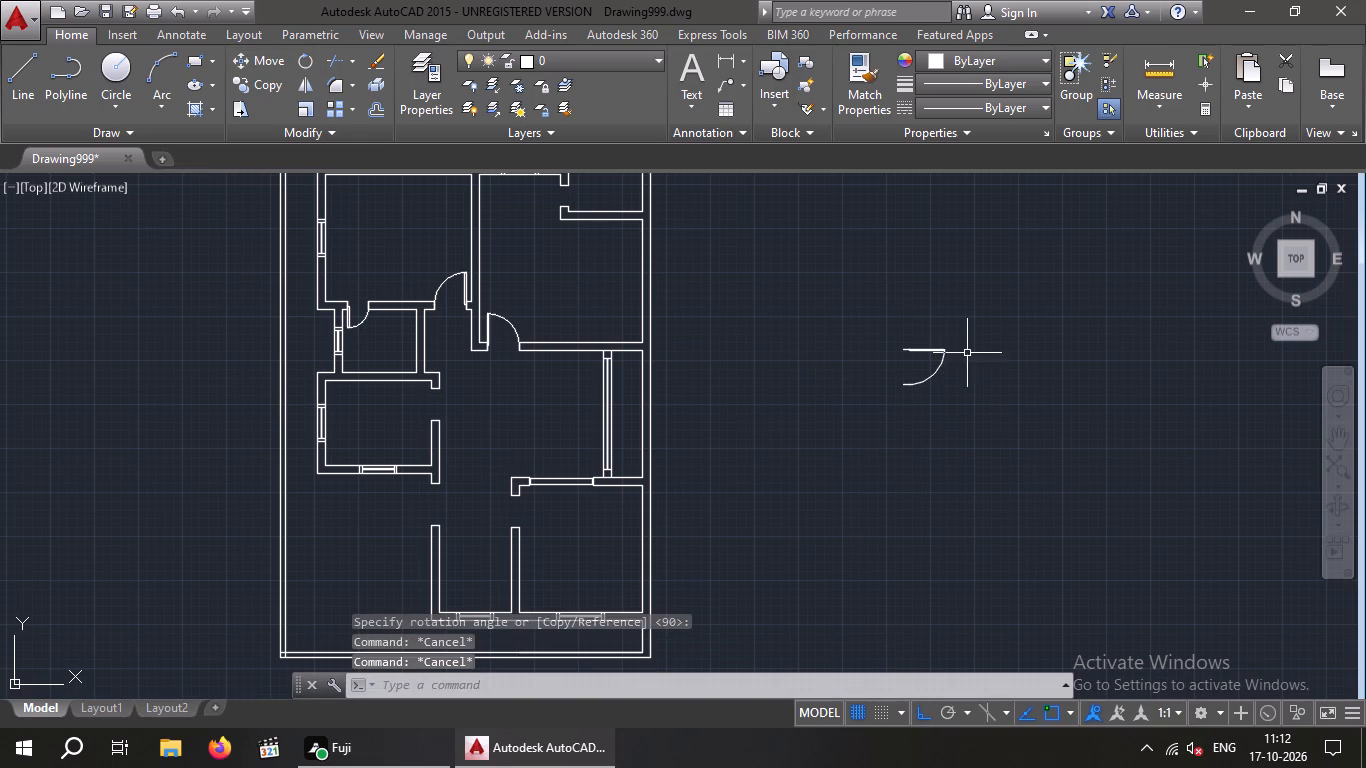
With Ortho off, copy the spare door by its hinge corner to the north jambs of the south-east room's west-wall opening and the opening farther west.
{"action": "left_click_drag", "start_coordinate": [967, 338], "coordinate": [899, 396]}
{"action": "left_click", "coordinate": [820, 428]}
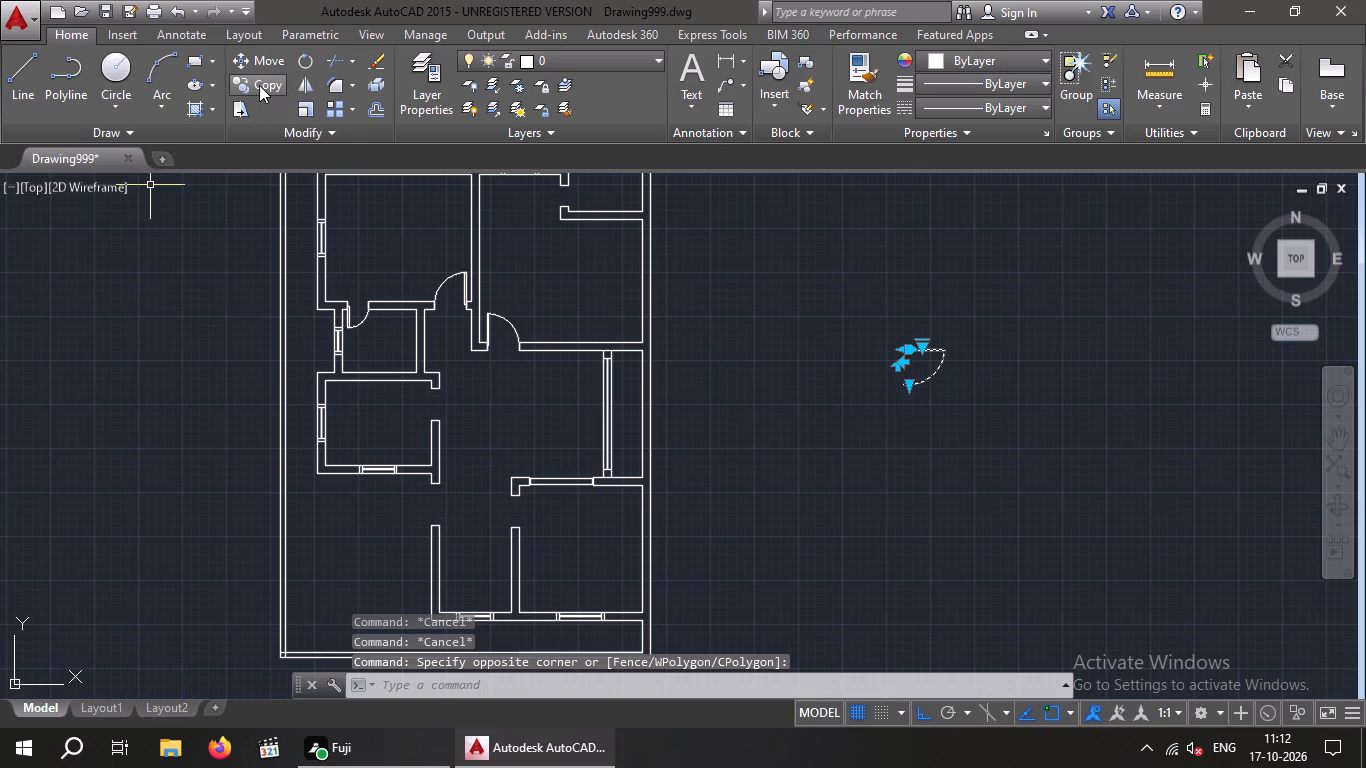
{"action": "left_click", "coordinate": [259, 85]}
{"action": "scroll", "coordinate": [908, 362], "scroll_direction": "up", "scroll_amount": 4}
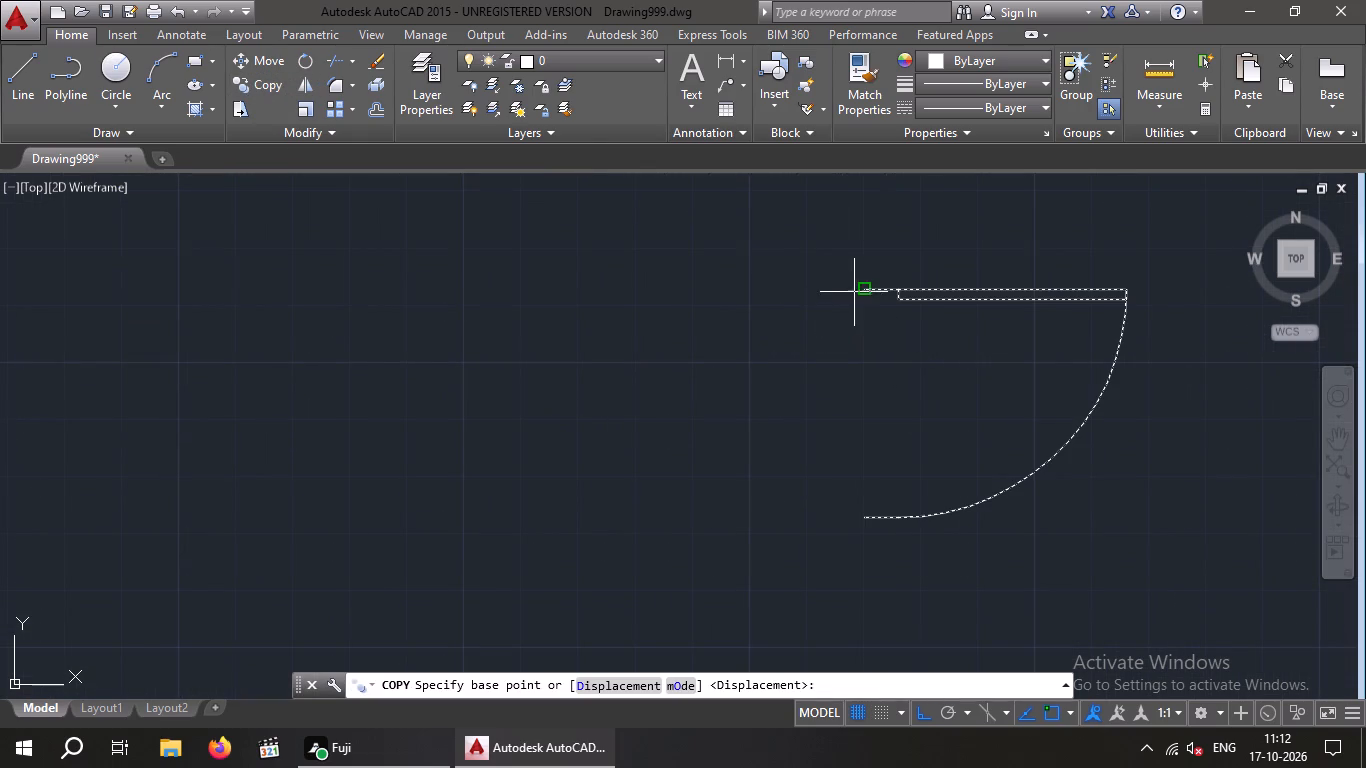
{"action": "left_click", "coordinate": [863, 292]}
{"action": "scroll", "coordinate": [830, 318], "scroll_direction": "down", "scroll_amount": 4}
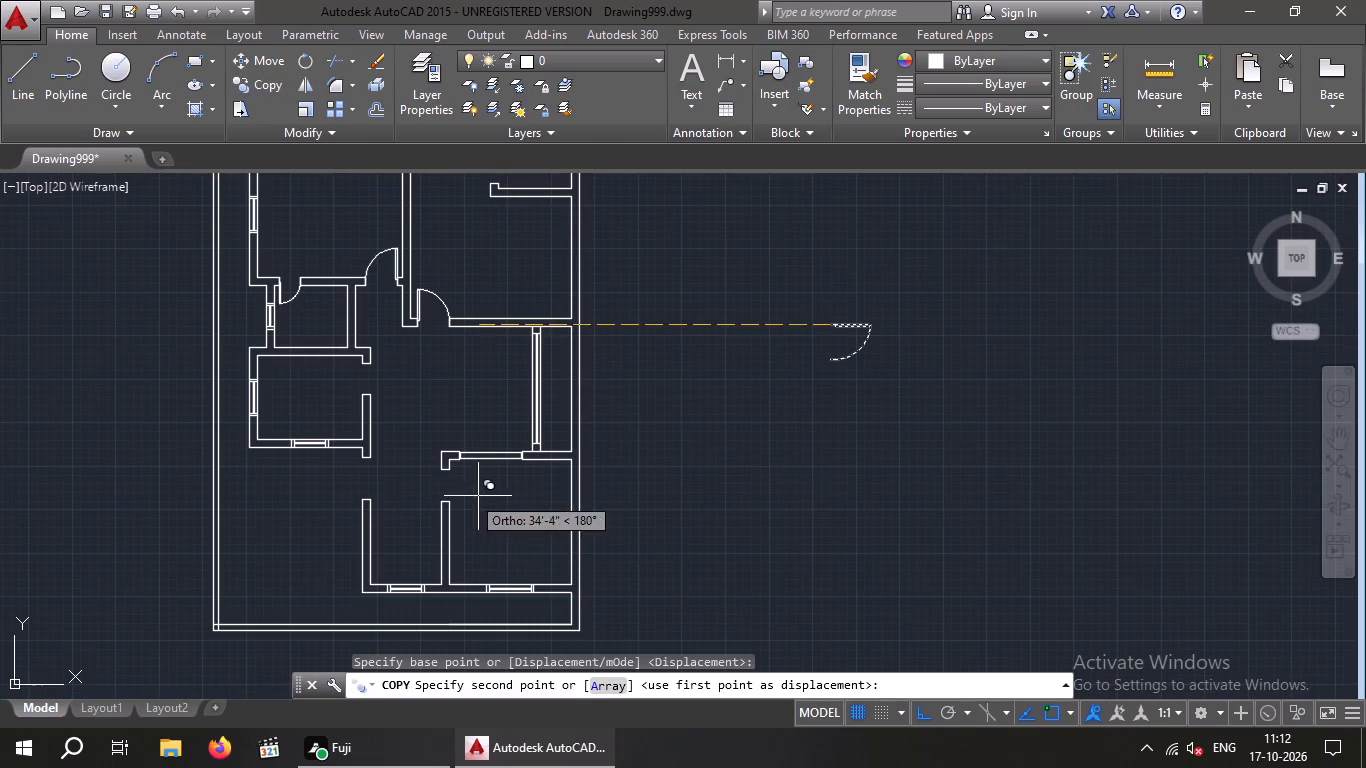
{"action": "left_click", "coordinate": [927, 713]}
{"action": "scroll", "coordinate": [418, 493], "scroll_direction": "up", "scroll_amount": 2}
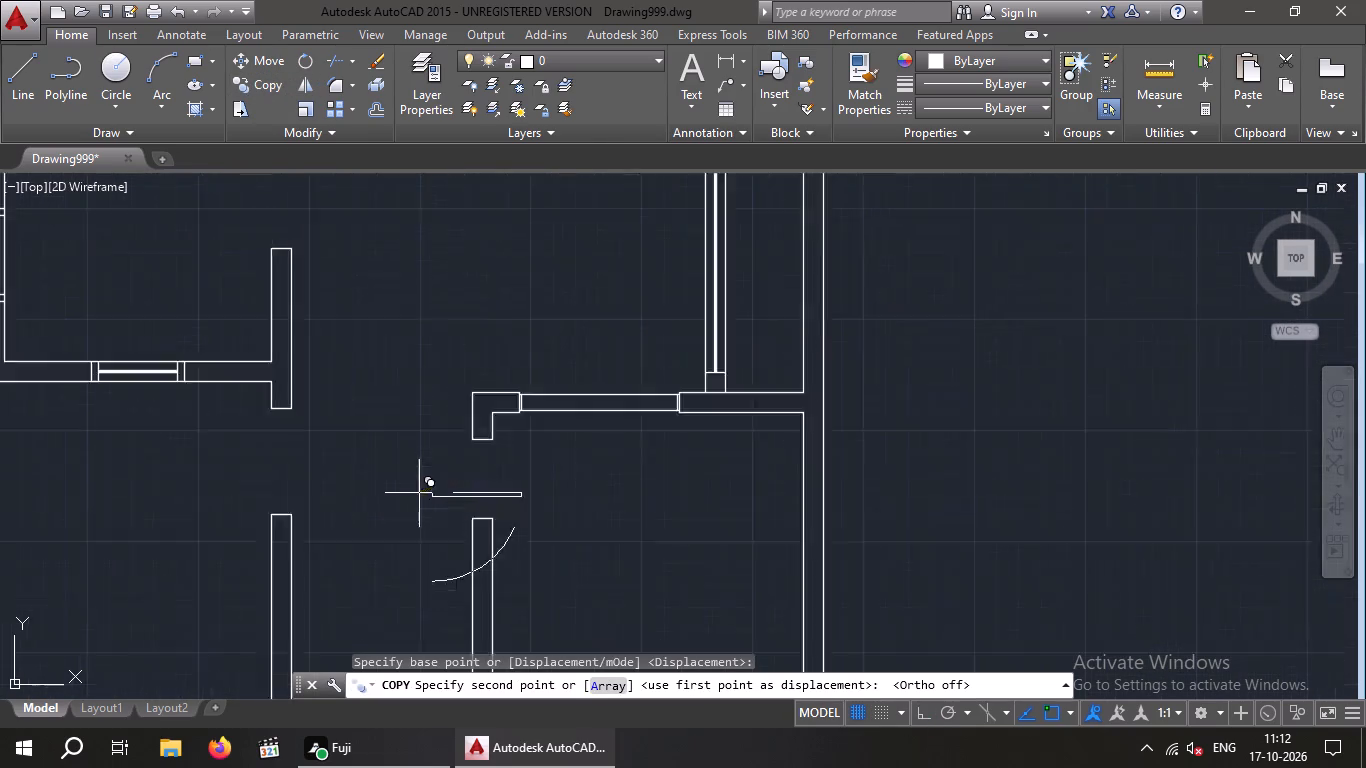
{"action": "scroll", "coordinate": [420, 493], "scroll_direction": "up", "scroll_amount": 2}
{"action": "left_click", "coordinate": [546, 360]}
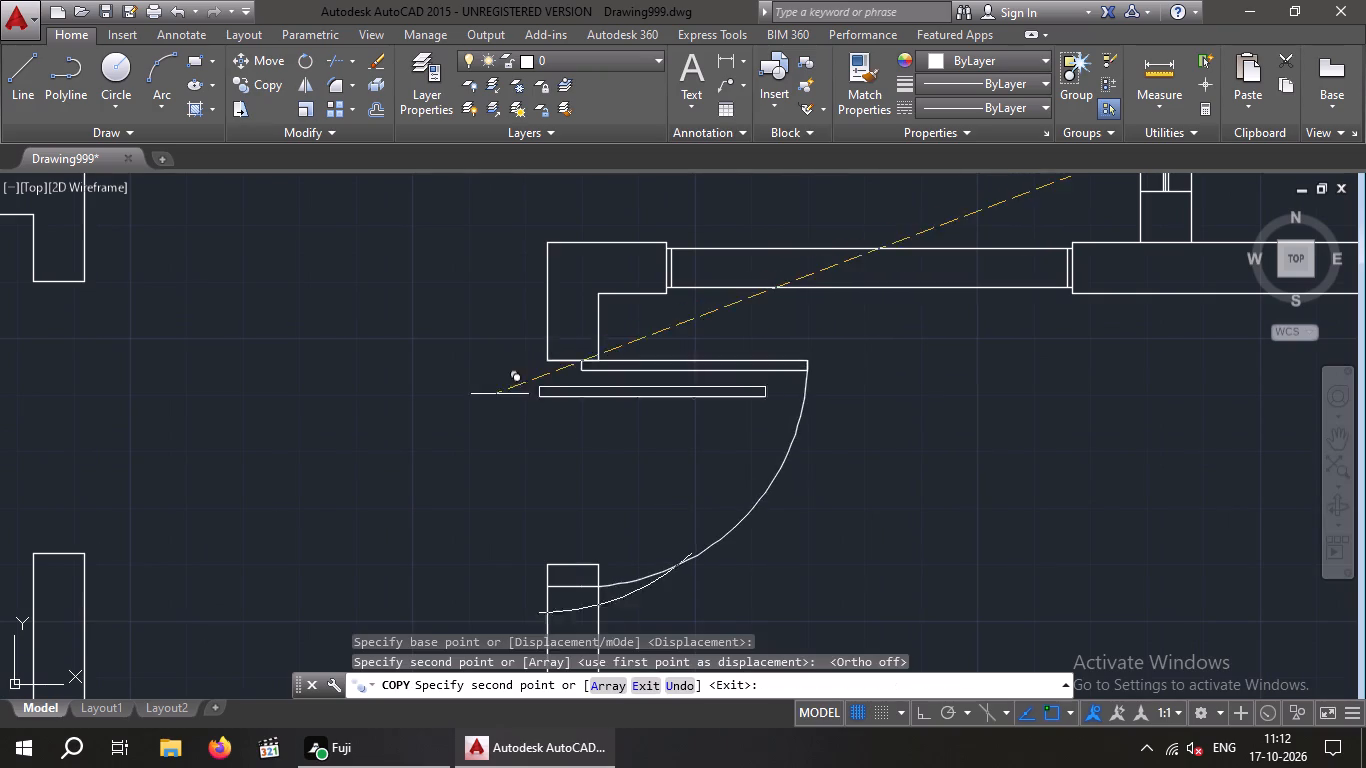
{"action": "scroll", "coordinate": [475, 403], "scroll_direction": "down", "scroll_amount": 3}
{"action": "scroll", "coordinate": [298, 361], "scroll_direction": "up", "scroll_amount": 4}
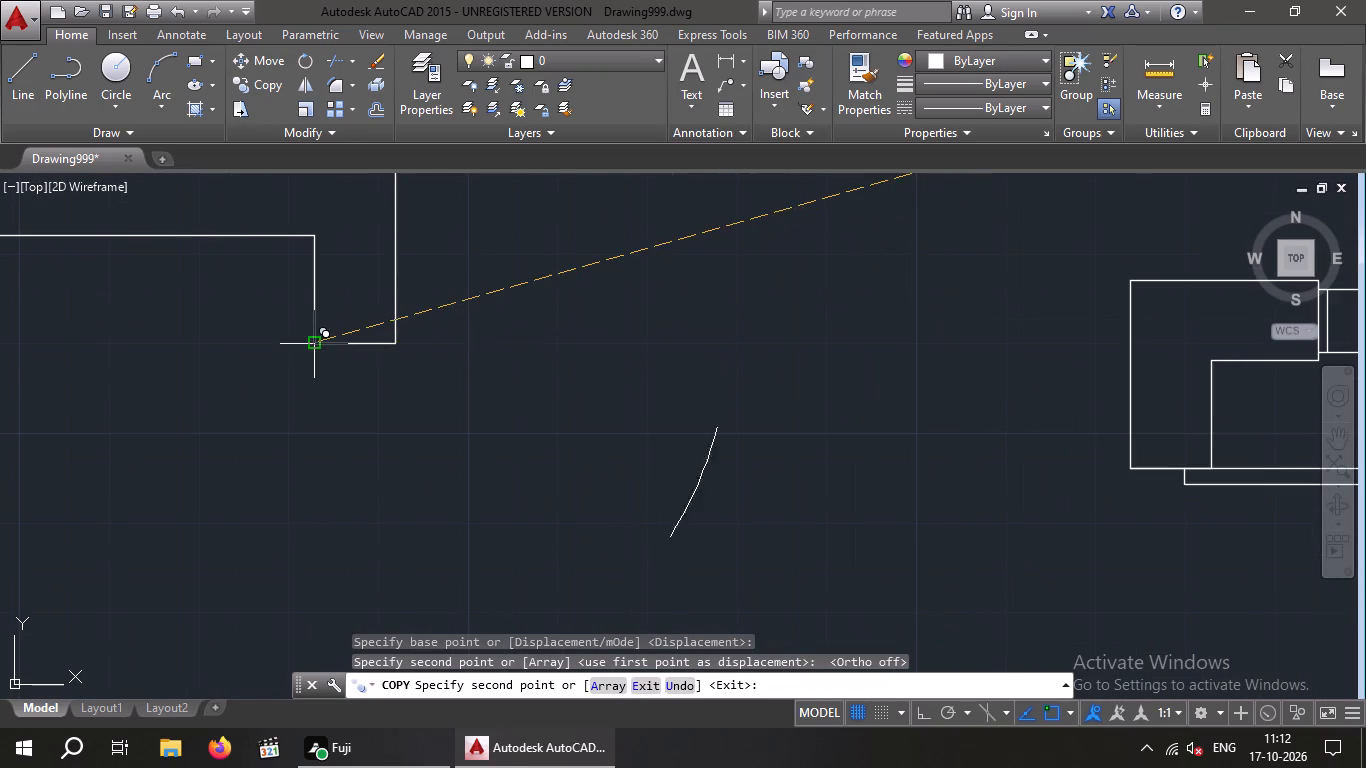
{"action": "left_click", "coordinate": [312, 343]}
{"action": "key", "text": "Escape"}
Resize the door in the south-east room's west wall so it ends at the opening's south jamb.
{"action": "scroll", "coordinate": [526, 414], "scroll_direction": "down", "scroll_amount": 5}
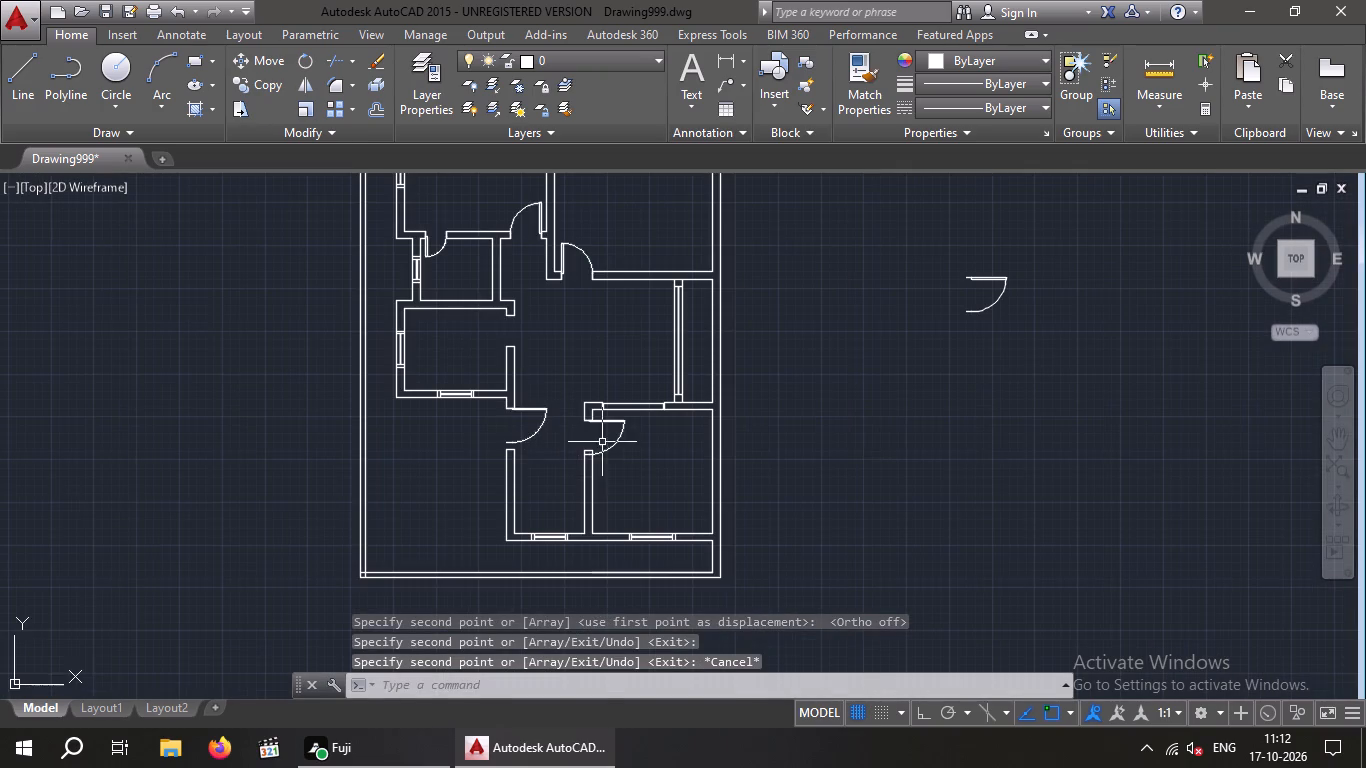
{"action": "scroll", "coordinate": [602, 438], "scroll_direction": "up", "scroll_amount": 3}
{"action": "left_click_drag", "start_coordinate": [701, 486], "coordinate": [618, 487]}
{"action": "left_click", "coordinate": [586, 453]}
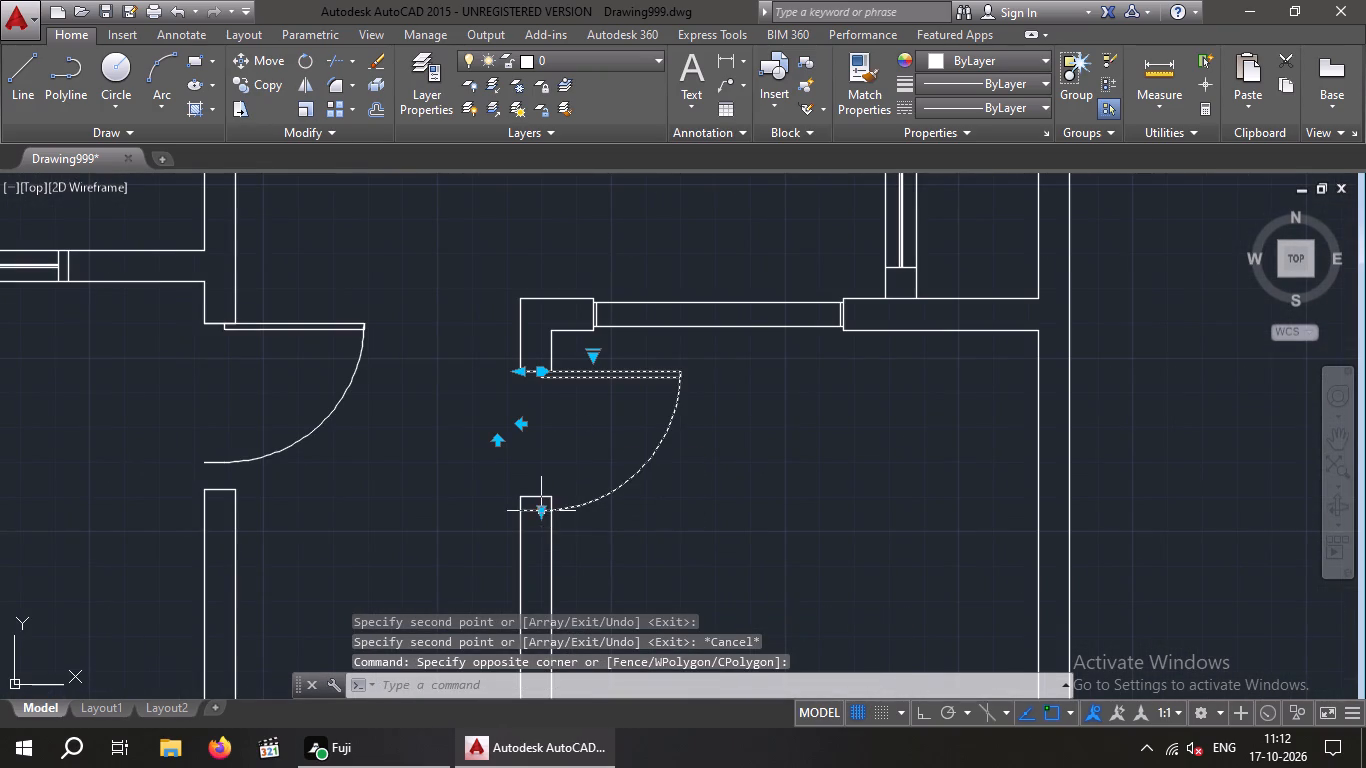
{"action": "scroll", "coordinate": [540, 512], "scroll_direction": "up", "scroll_amount": 3}
{"action": "left_click", "coordinate": [535, 508]}
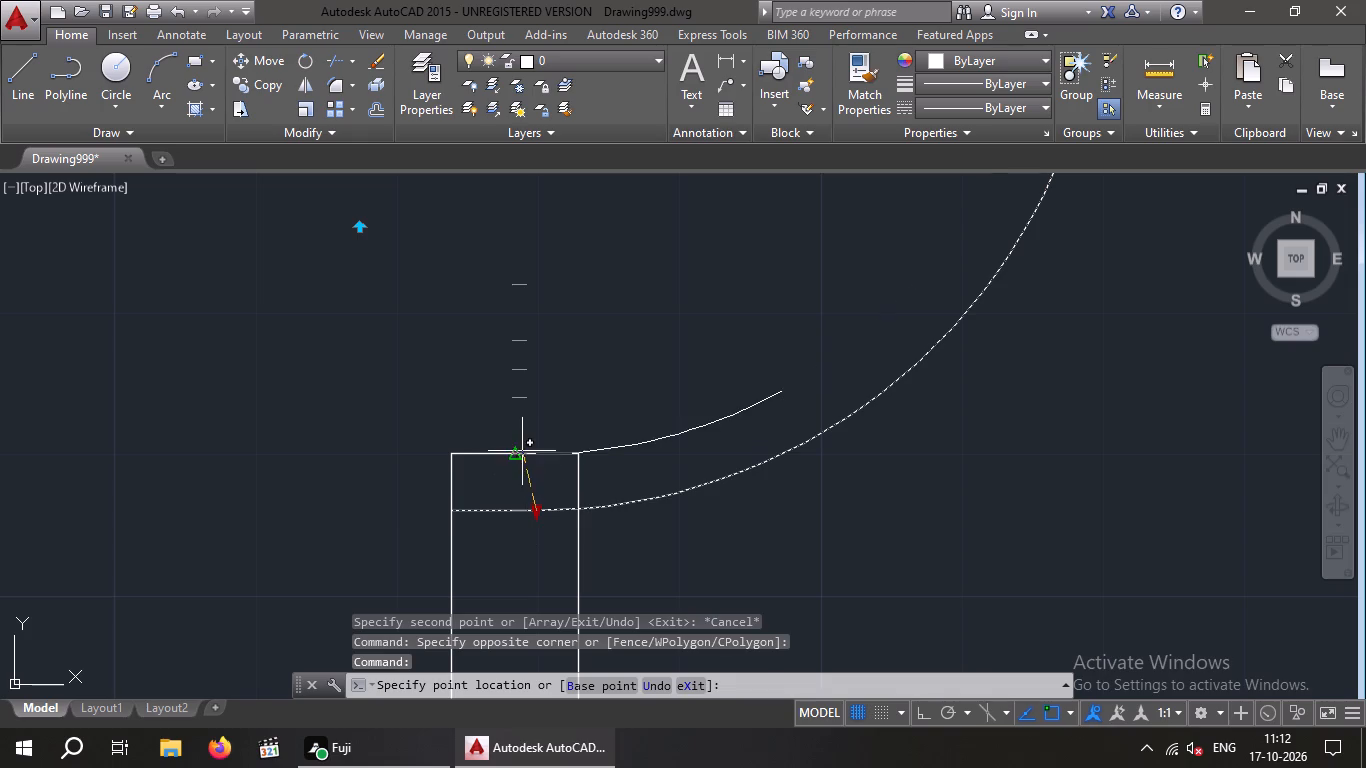
{"action": "left_click", "coordinate": [522, 451]}
{"action": "key", "text": "Escape"}
Flip the spare door to open westward and move it to the north jamb of the middle west room's east-wall opening.
{"action": "scroll", "coordinate": [527, 460], "scroll_direction": "down", "scroll_amount": 6}
{"action": "scroll", "coordinate": [629, 470], "scroll_direction": "down", "scroll_amount": 2}
{"action": "middle_click_drag", "start_coordinate": [628, 469], "coordinate": [486, 561]}
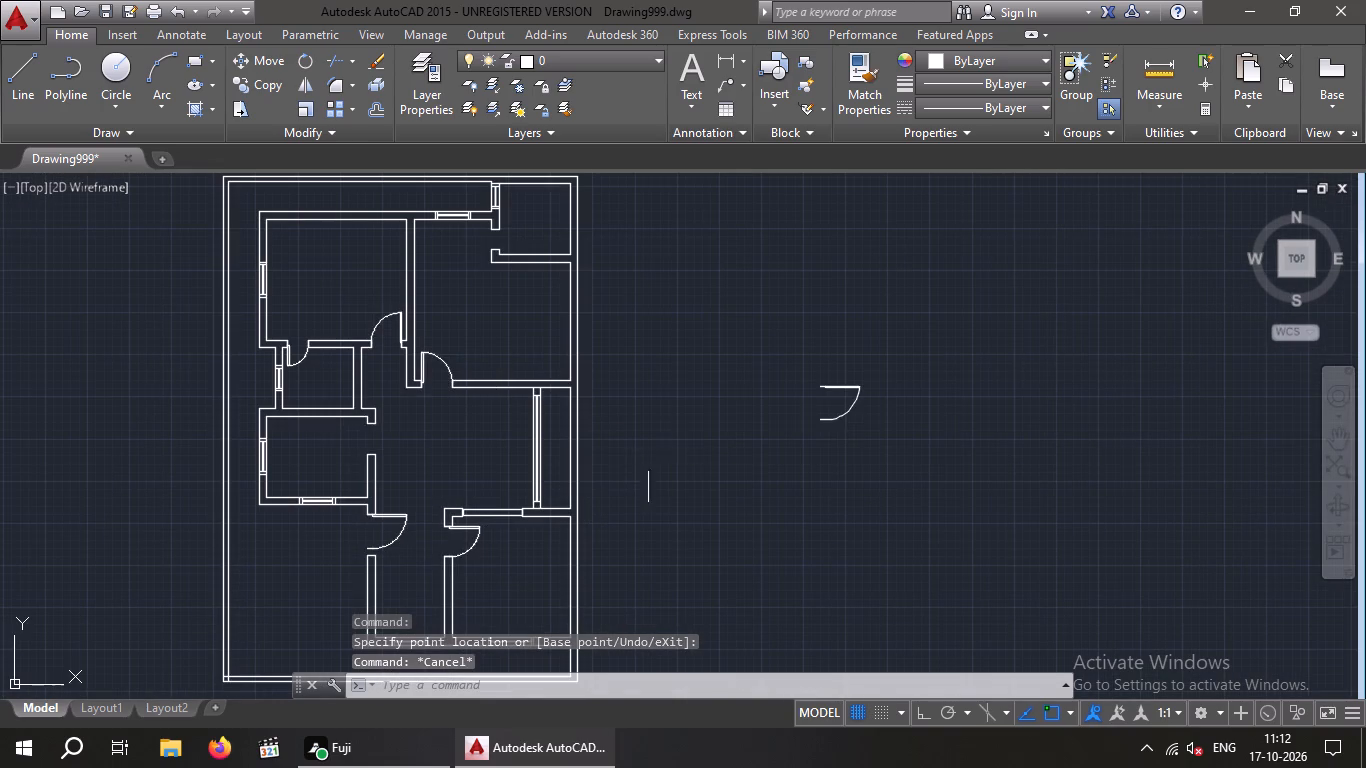
{"action": "left_click", "coordinate": [856, 403]}
{"action": "scroll", "coordinate": [807, 405], "scroll_direction": "up", "scroll_amount": 4}
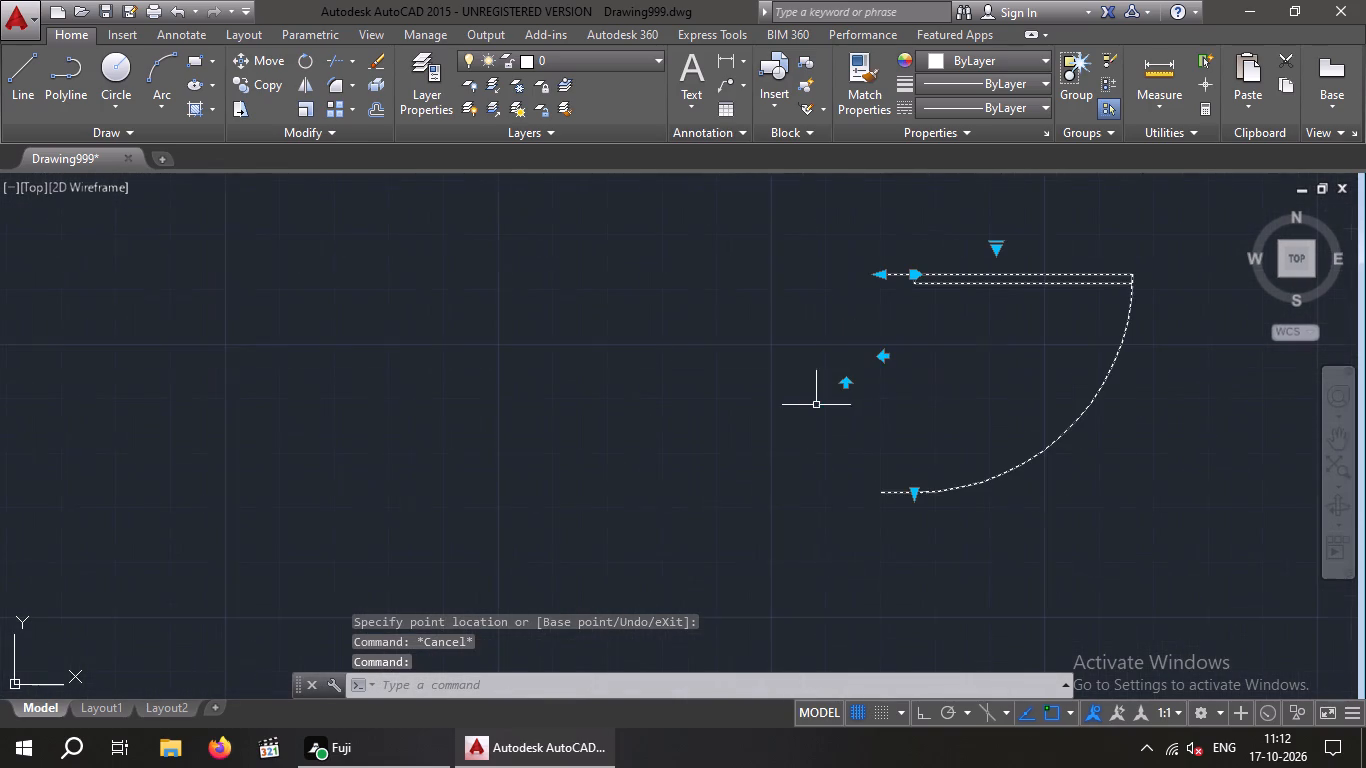
{"action": "left_click", "coordinate": [883, 359]}
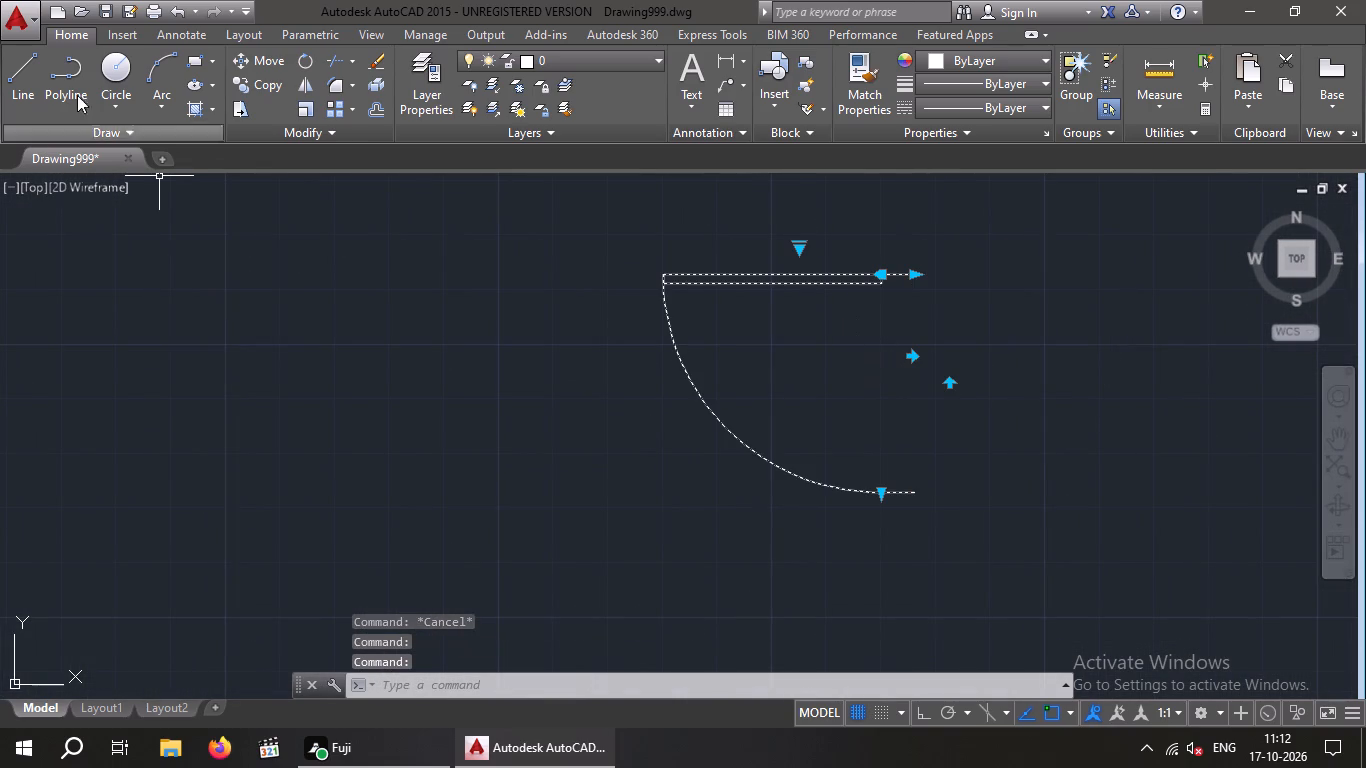
{"action": "left_click", "coordinate": [265, 55]}
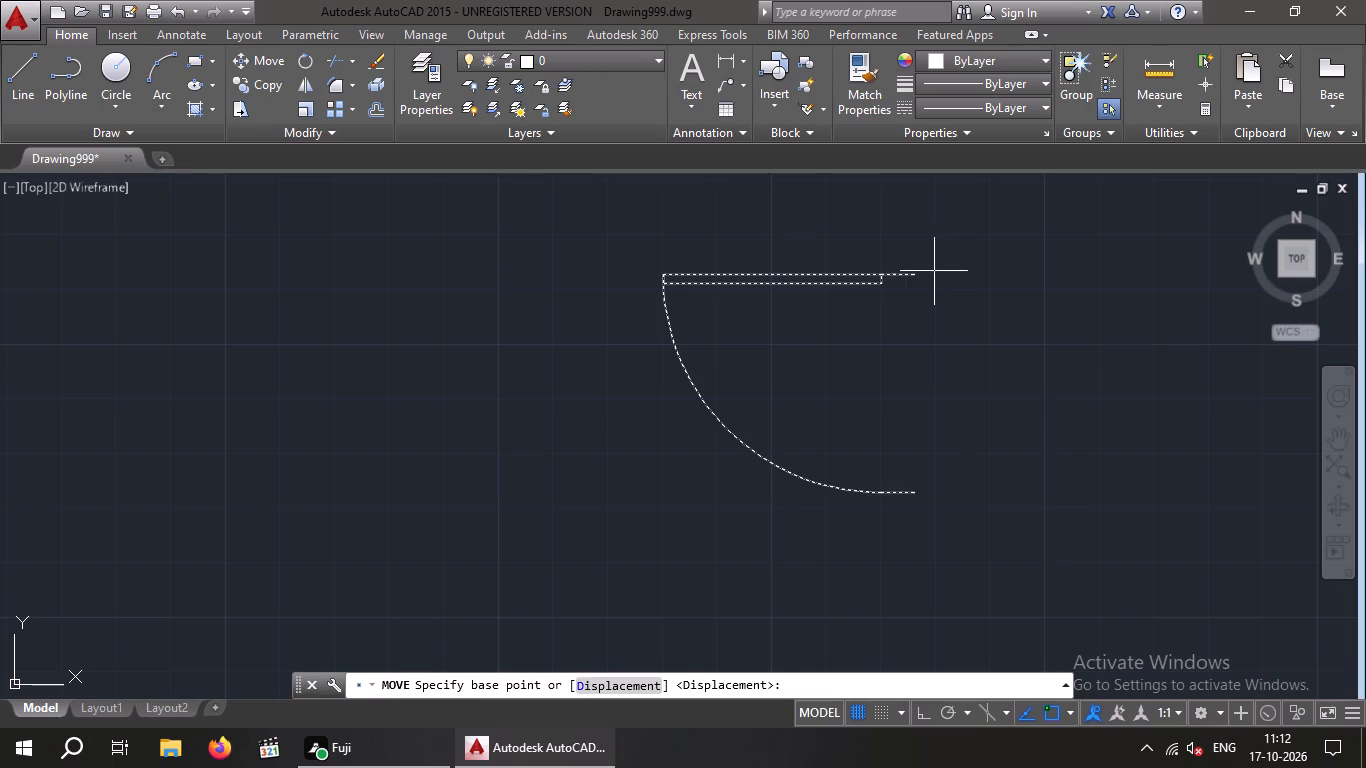
{"action": "left_click", "coordinate": [916, 276]}
{"action": "scroll", "coordinate": [859, 296], "scroll_direction": "down", "scroll_amount": 5}
{"action": "scroll", "coordinate": [104, 388], "scroll_direction": "up", "scroll_amount": 4}
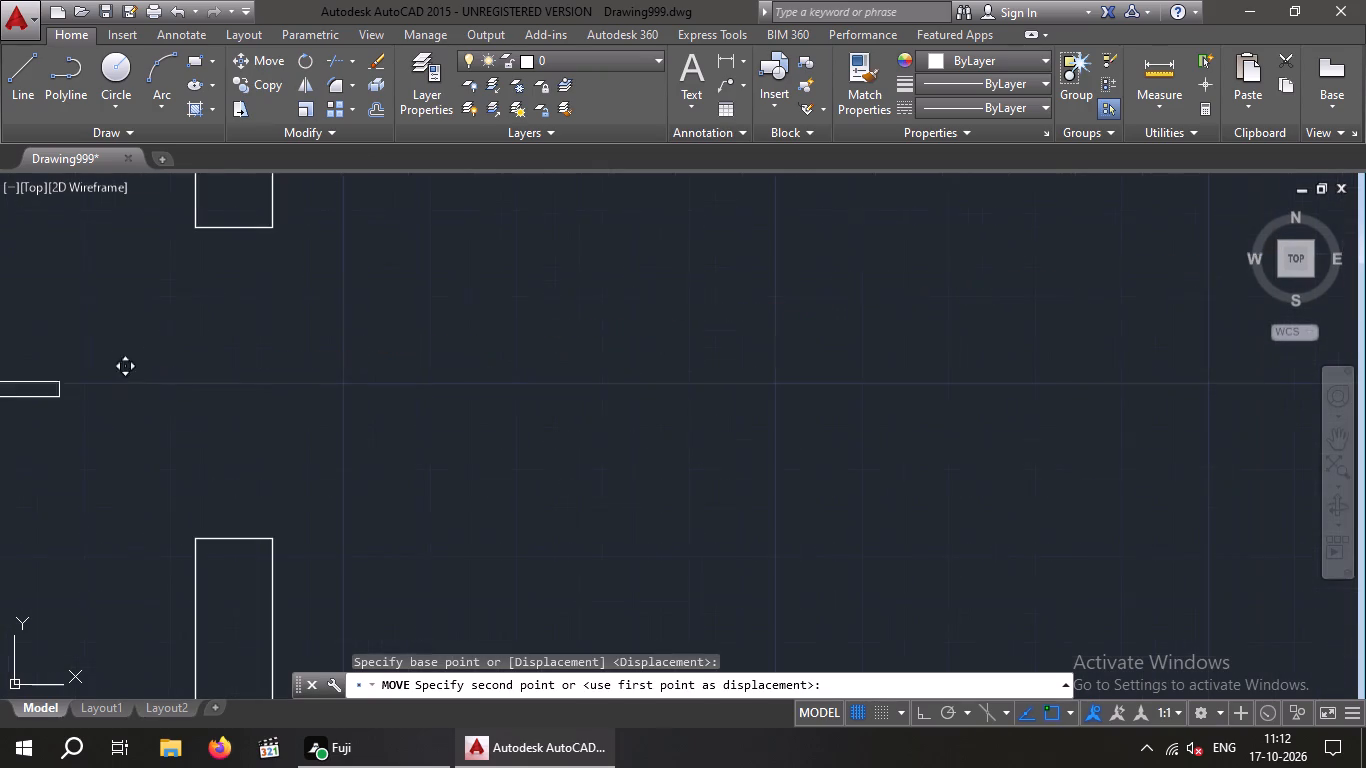
{"action": "left_click", "coordinate": [273, 225]}
{"action": "key", "text": "Escape"}
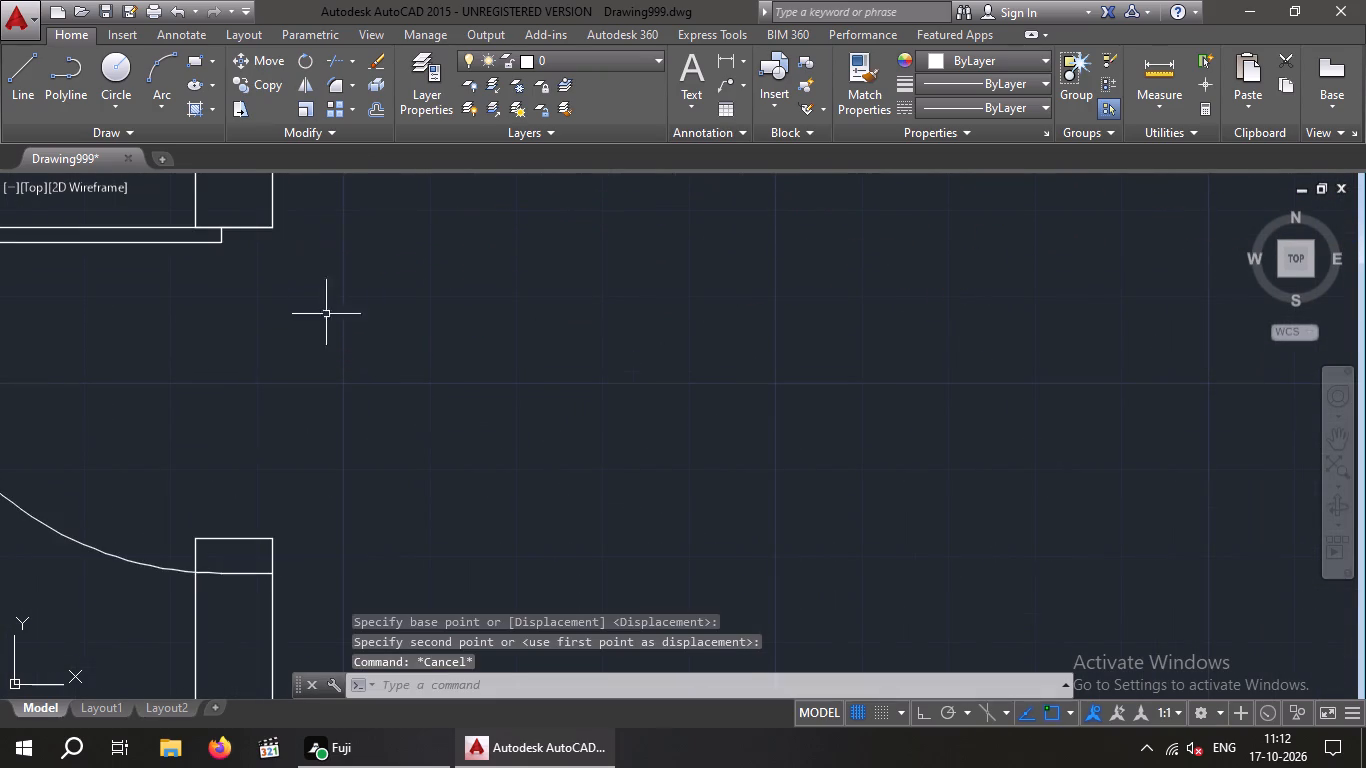
Resize the door in the middle west room's east wall to reach the opening's south jamb.
{"action": "scroll", "coordinate": [330, 373], "scroll_direction": "down", "scroll_amount": 3}
{"action": "left_click", "coordinate": [256, 405]}
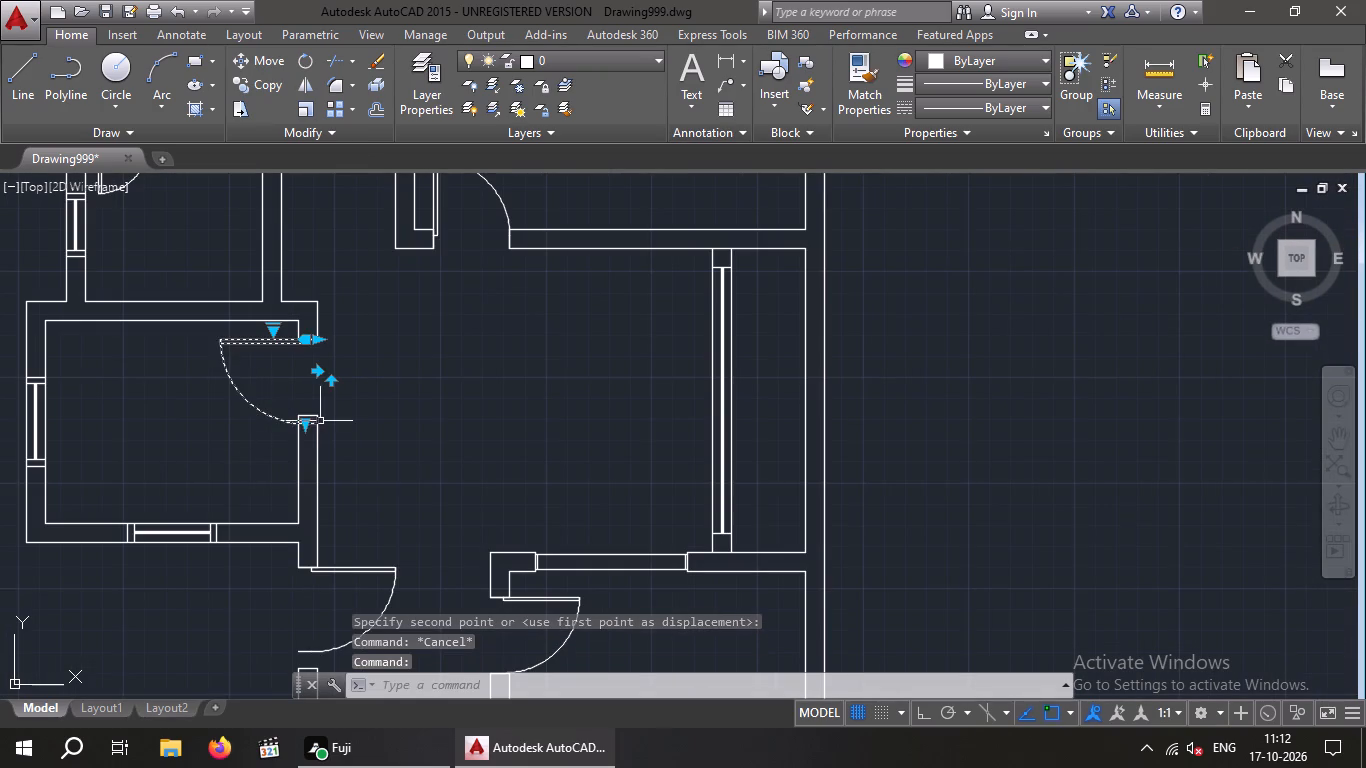
{"action": "scroll", "coordinate": [314, 423], "scroll_direction": "up", "scroll_amount": 3}
{"action": "left_click", "coordinate": [273, 425]}
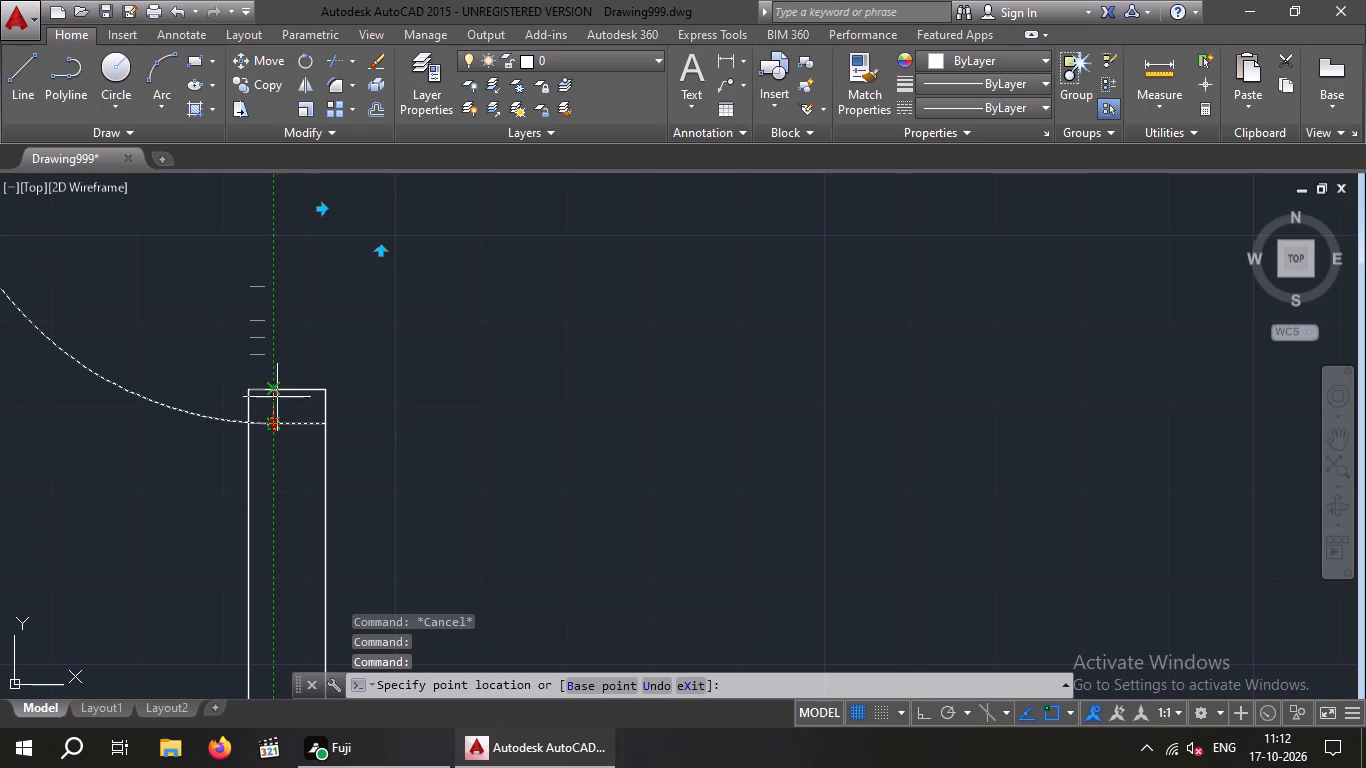
{"action": "left_click", "coordinate": [277, 393]}
{"action": "key", "text": "Escape"}
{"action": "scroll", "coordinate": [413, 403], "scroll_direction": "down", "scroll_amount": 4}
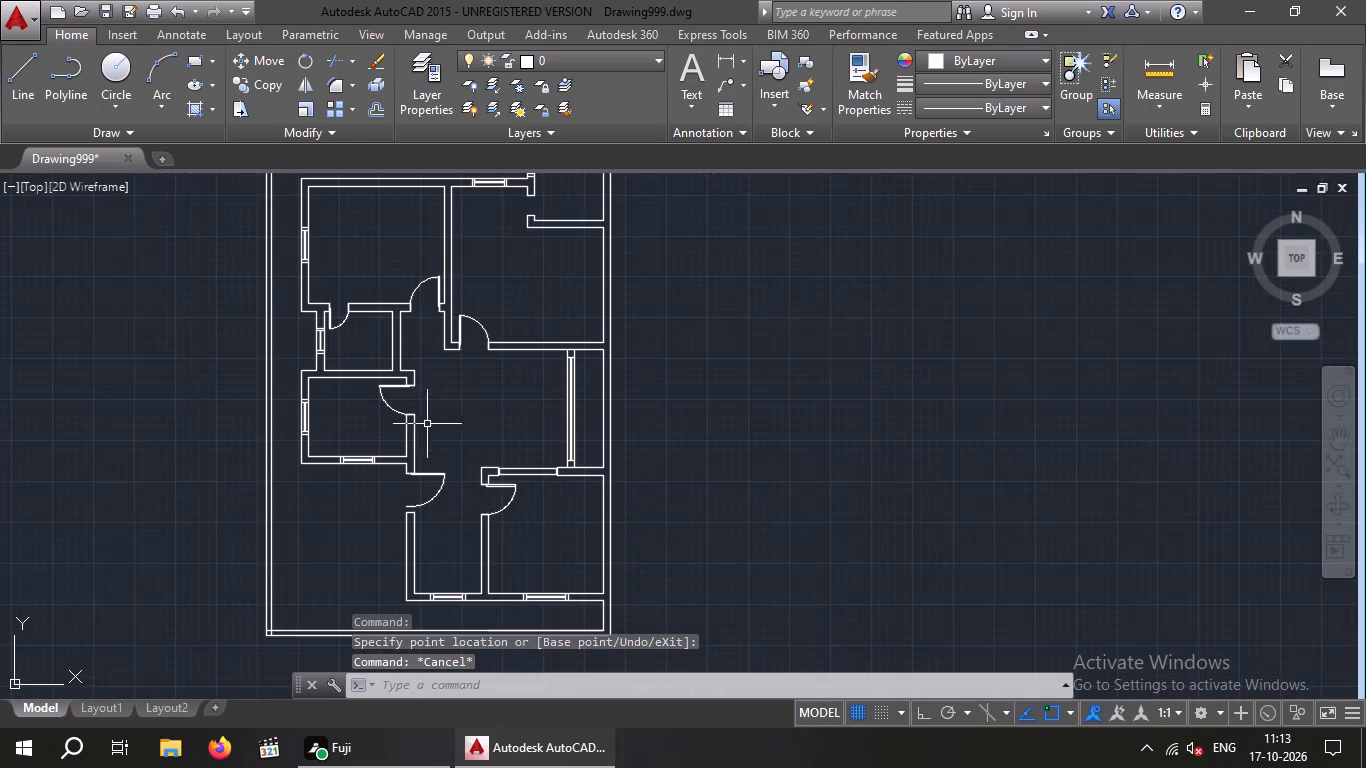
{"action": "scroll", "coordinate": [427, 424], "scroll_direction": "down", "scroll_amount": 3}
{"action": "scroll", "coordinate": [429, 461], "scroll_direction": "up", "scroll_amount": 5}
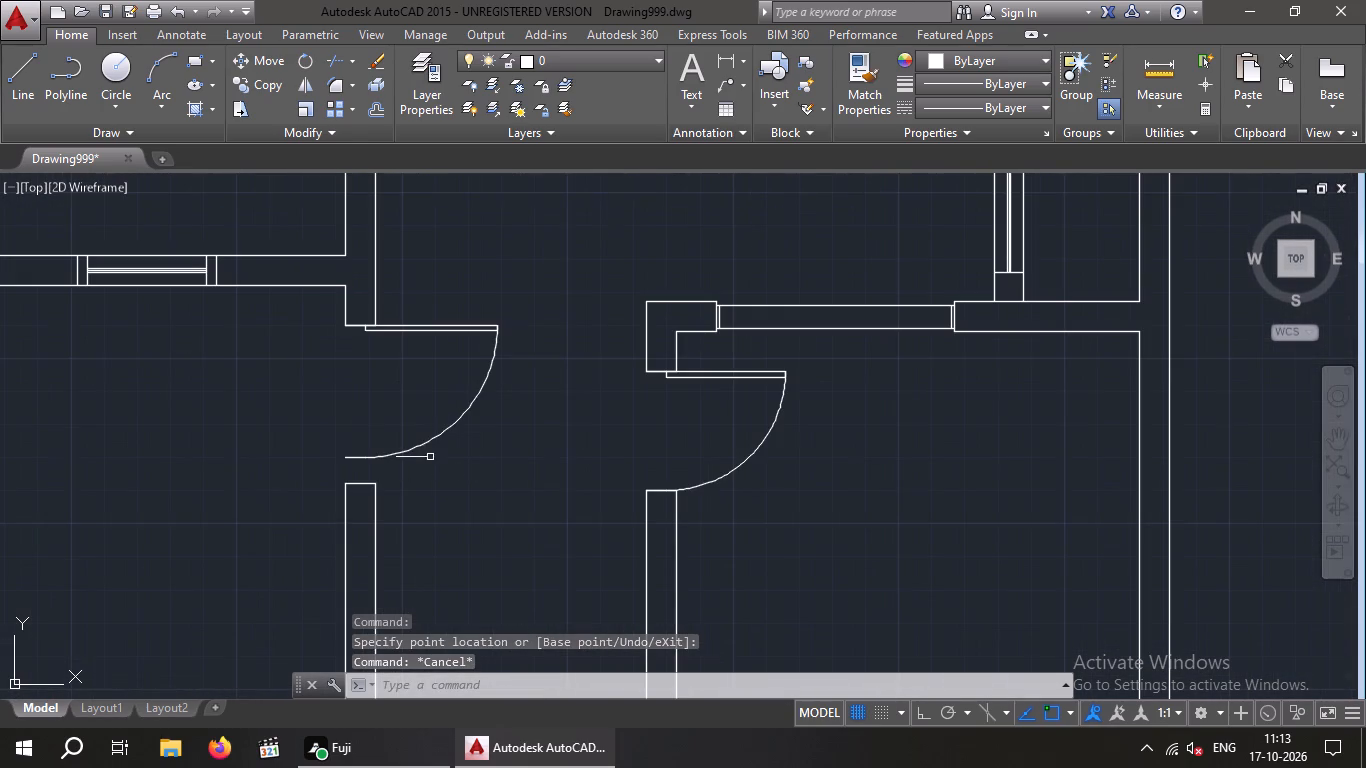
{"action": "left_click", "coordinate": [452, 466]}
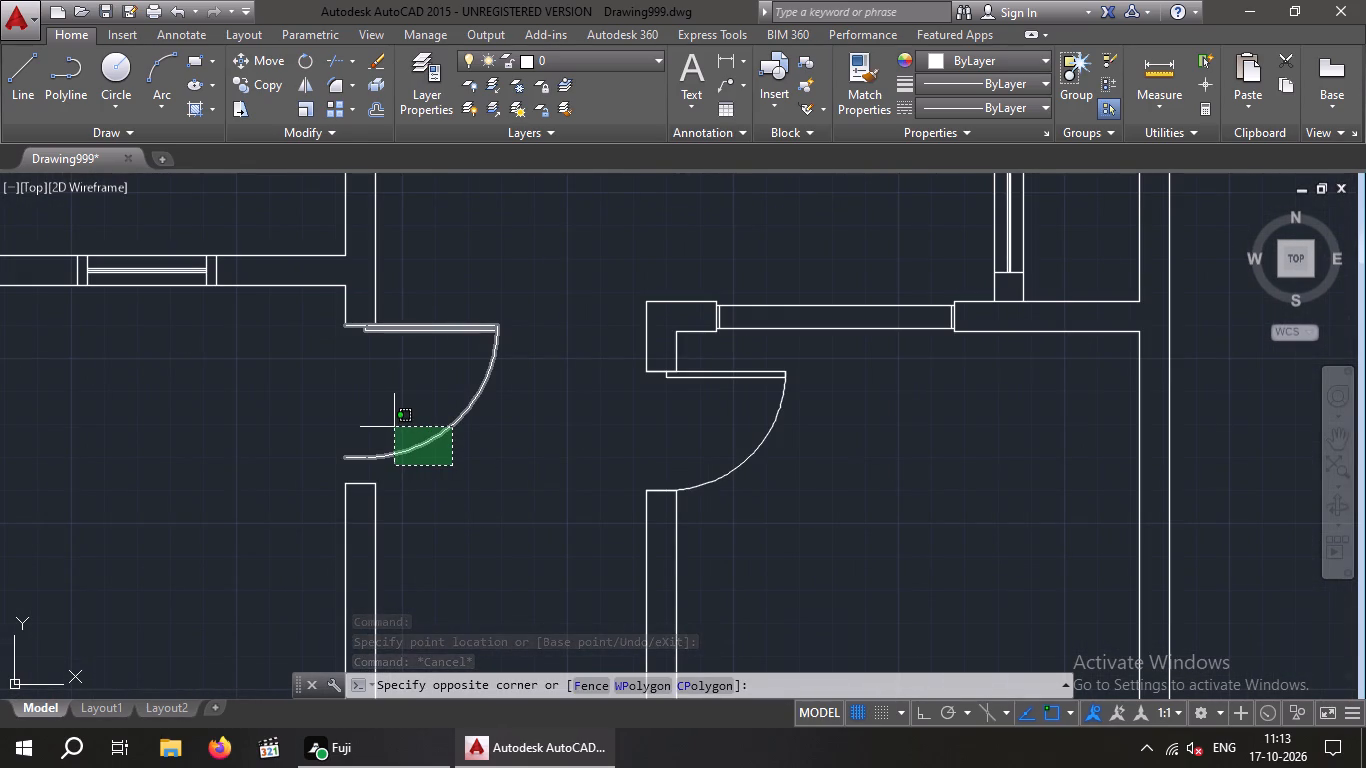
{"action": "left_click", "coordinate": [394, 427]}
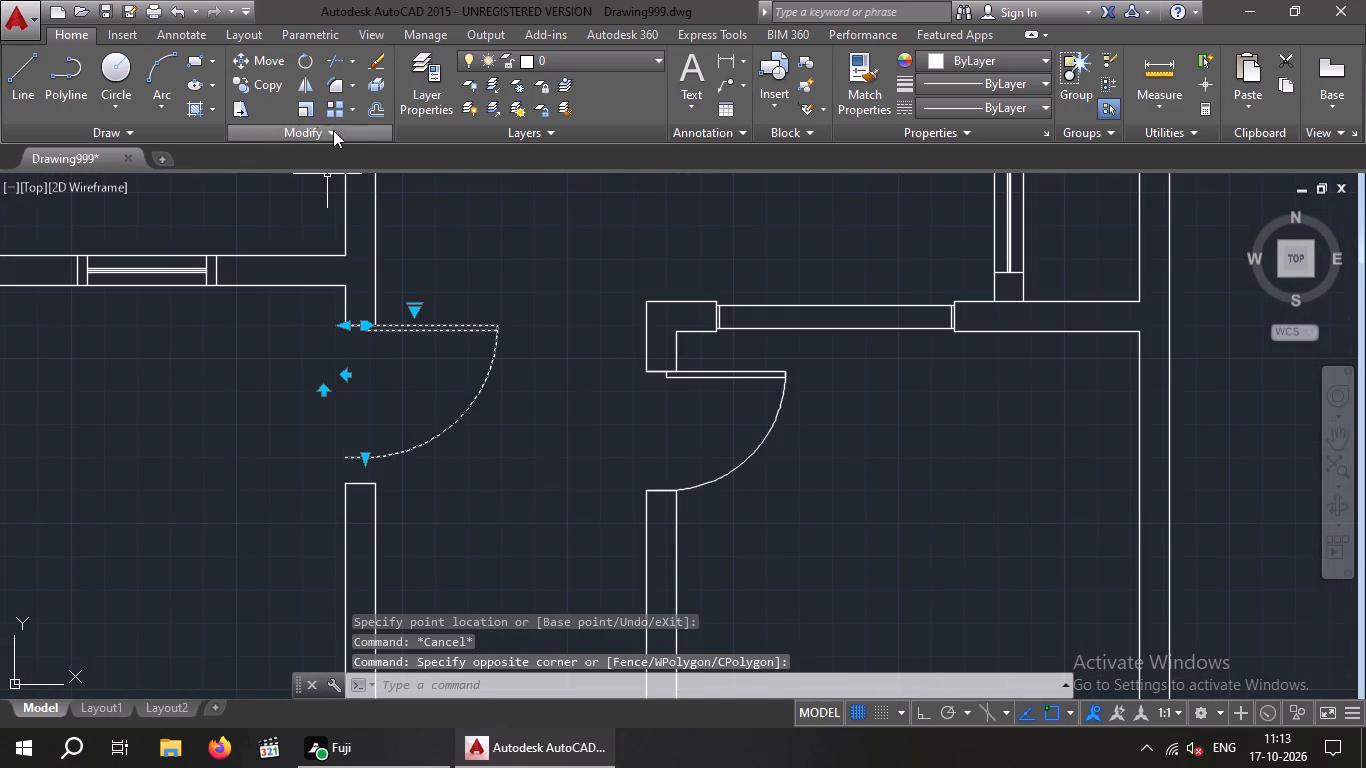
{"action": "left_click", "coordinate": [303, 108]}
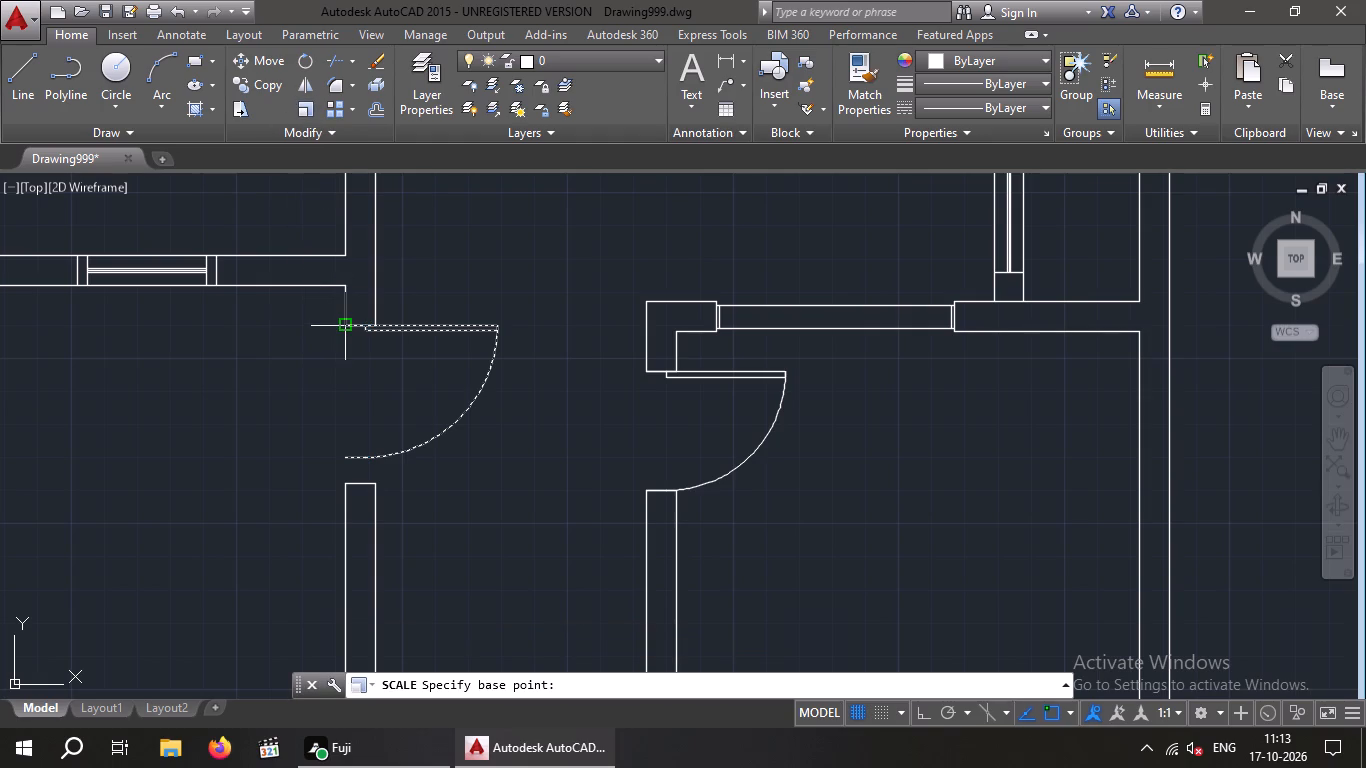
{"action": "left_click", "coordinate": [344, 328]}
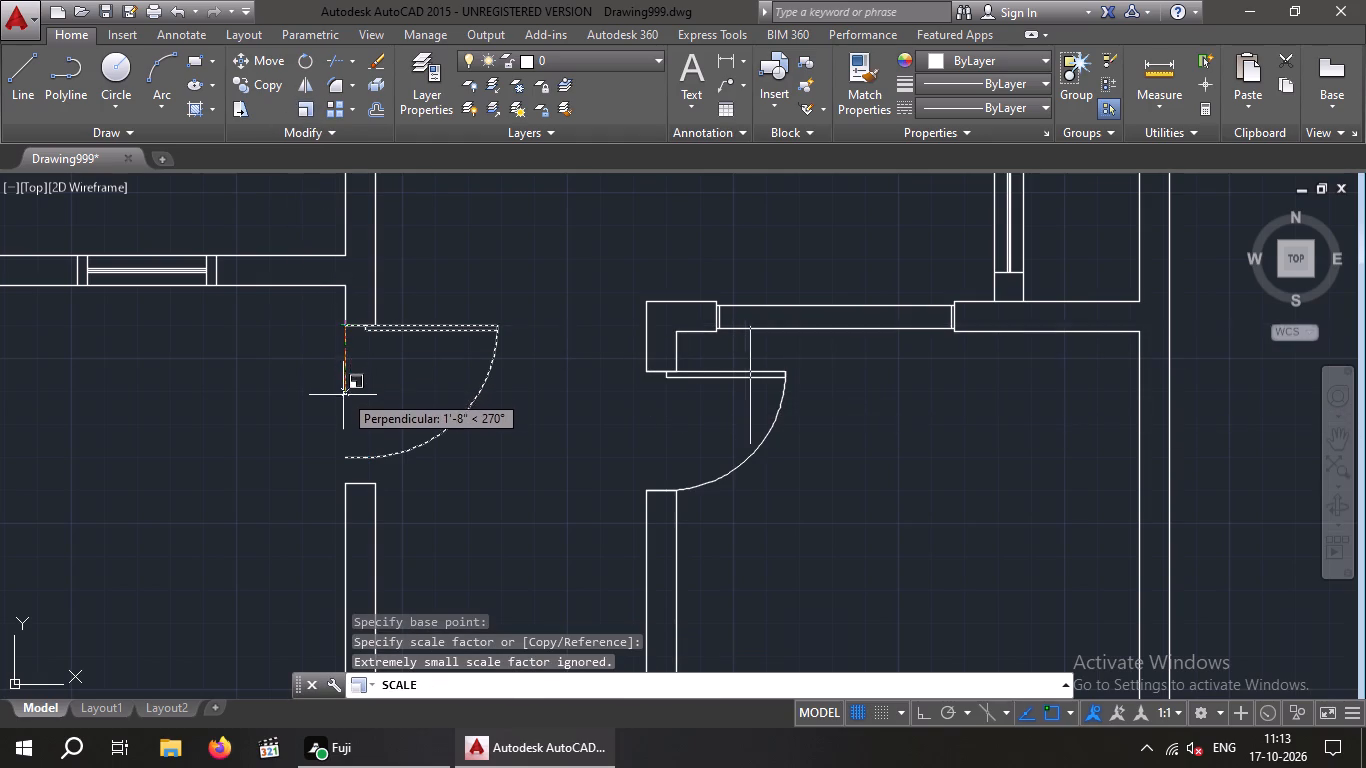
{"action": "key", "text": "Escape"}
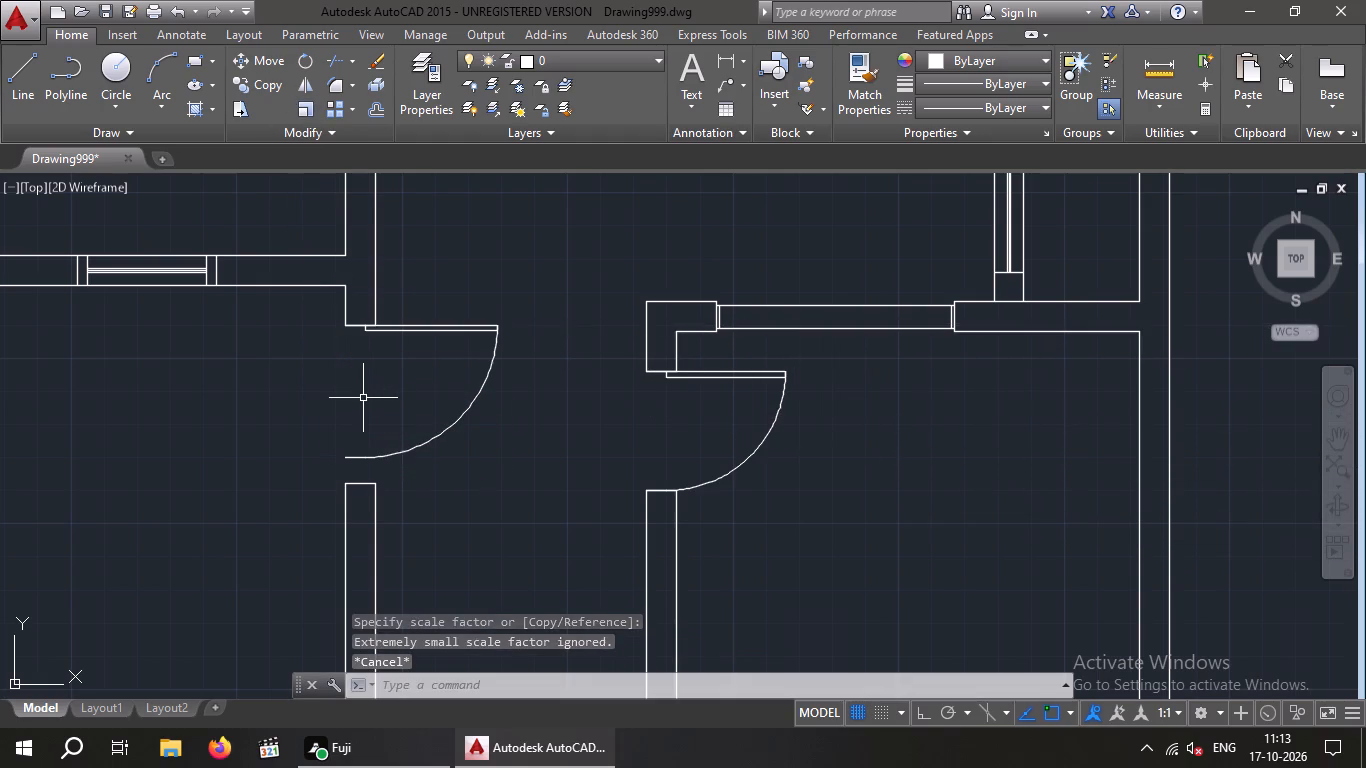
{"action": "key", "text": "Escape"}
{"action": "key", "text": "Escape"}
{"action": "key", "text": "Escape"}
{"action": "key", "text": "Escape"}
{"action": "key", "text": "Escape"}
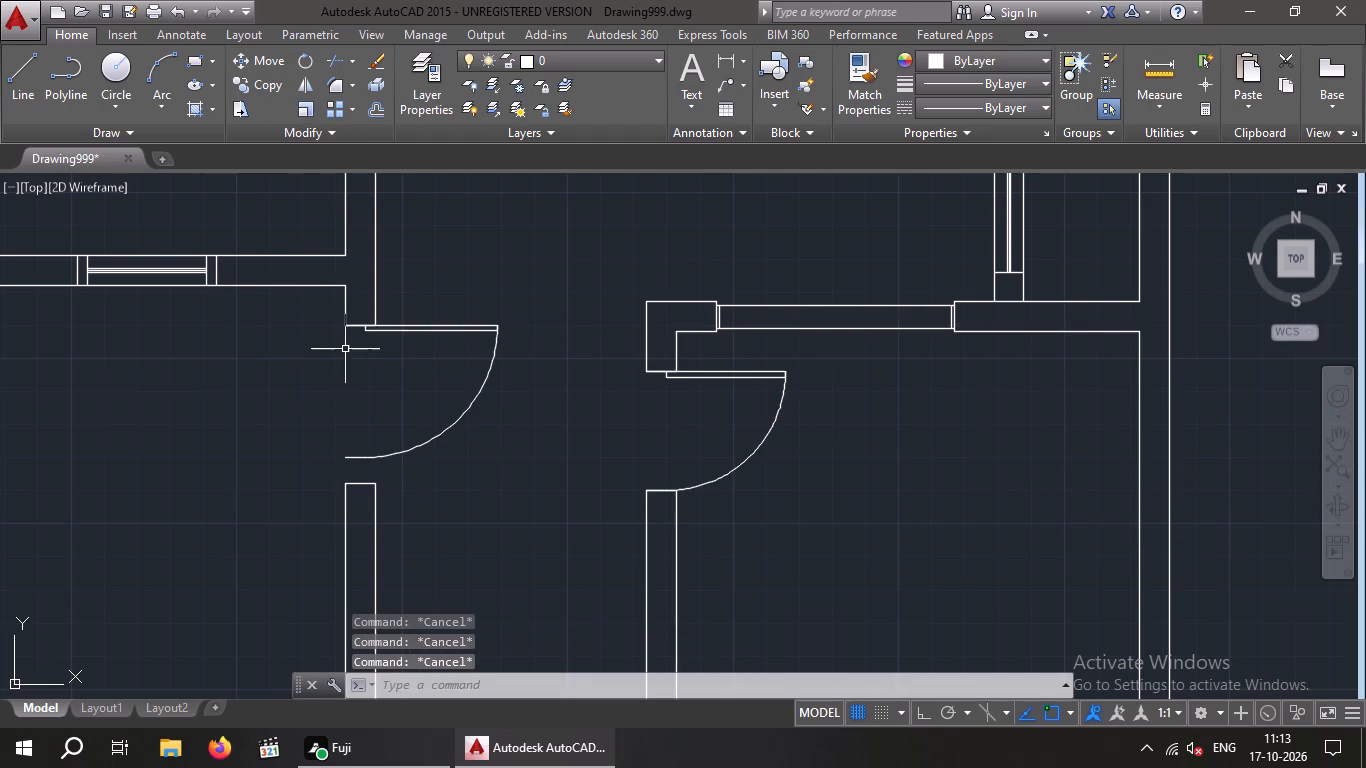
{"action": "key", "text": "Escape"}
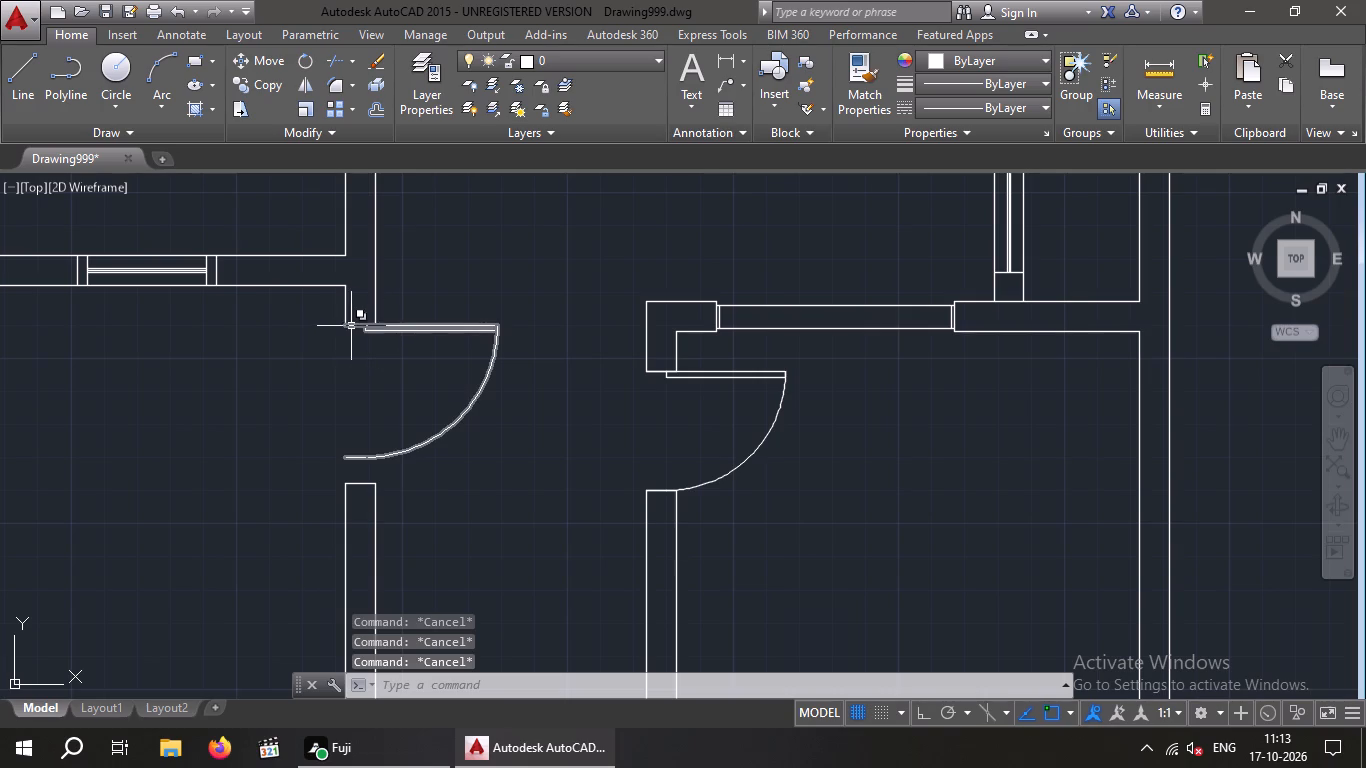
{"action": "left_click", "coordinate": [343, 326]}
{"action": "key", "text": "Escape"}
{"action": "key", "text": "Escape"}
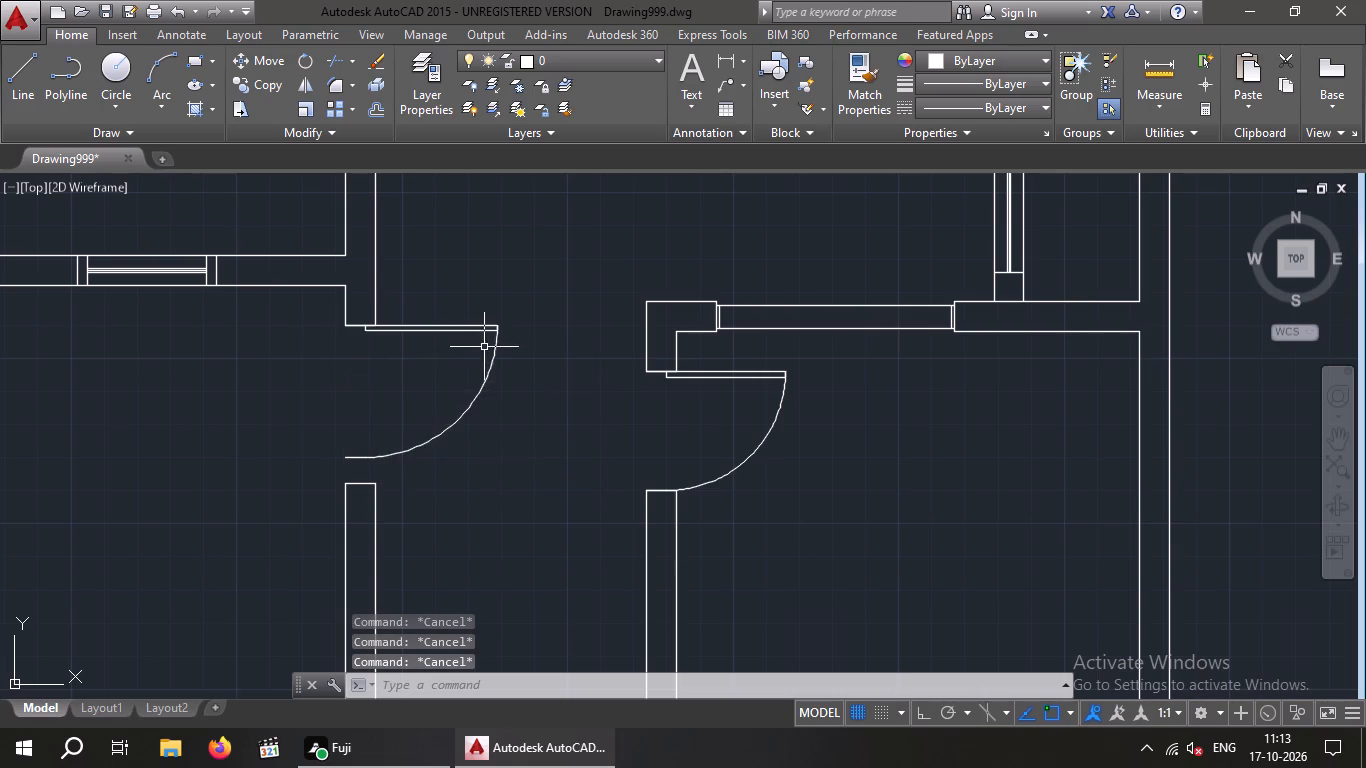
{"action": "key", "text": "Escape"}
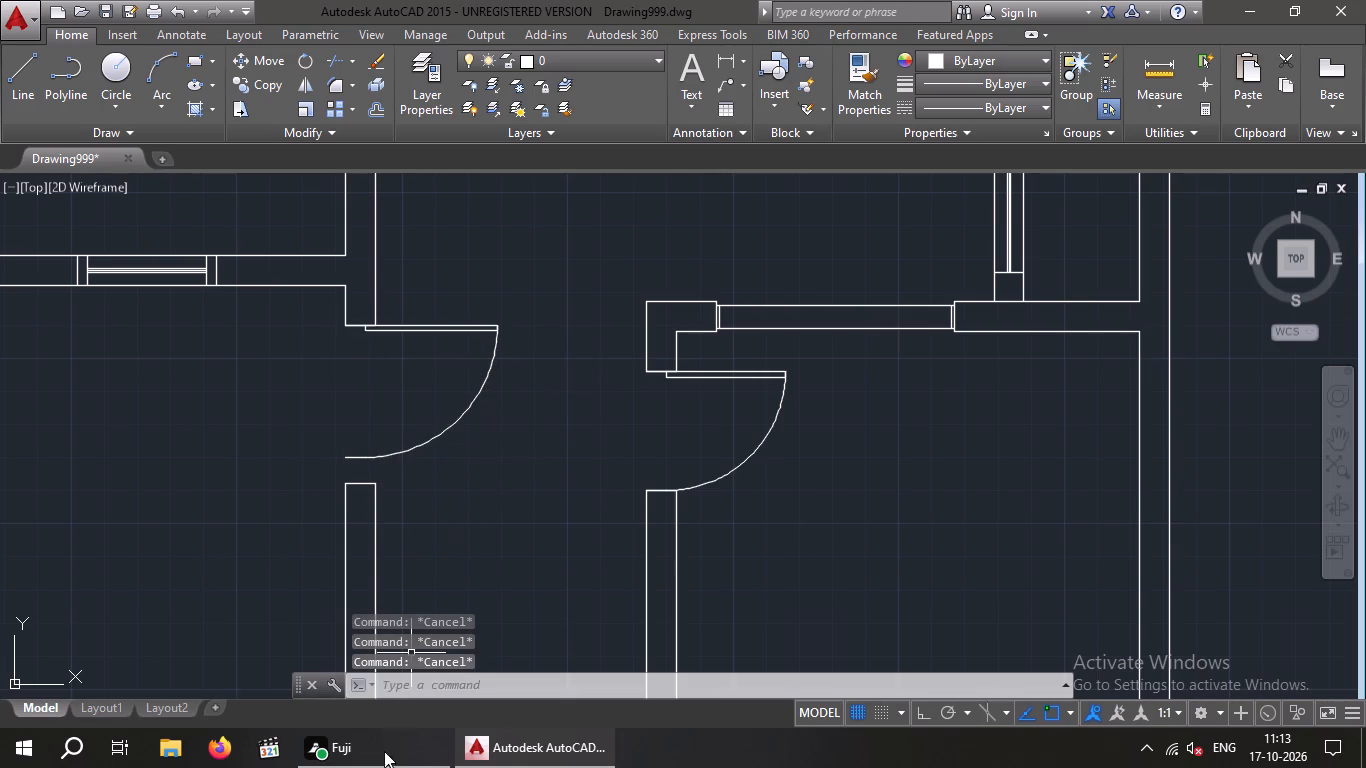
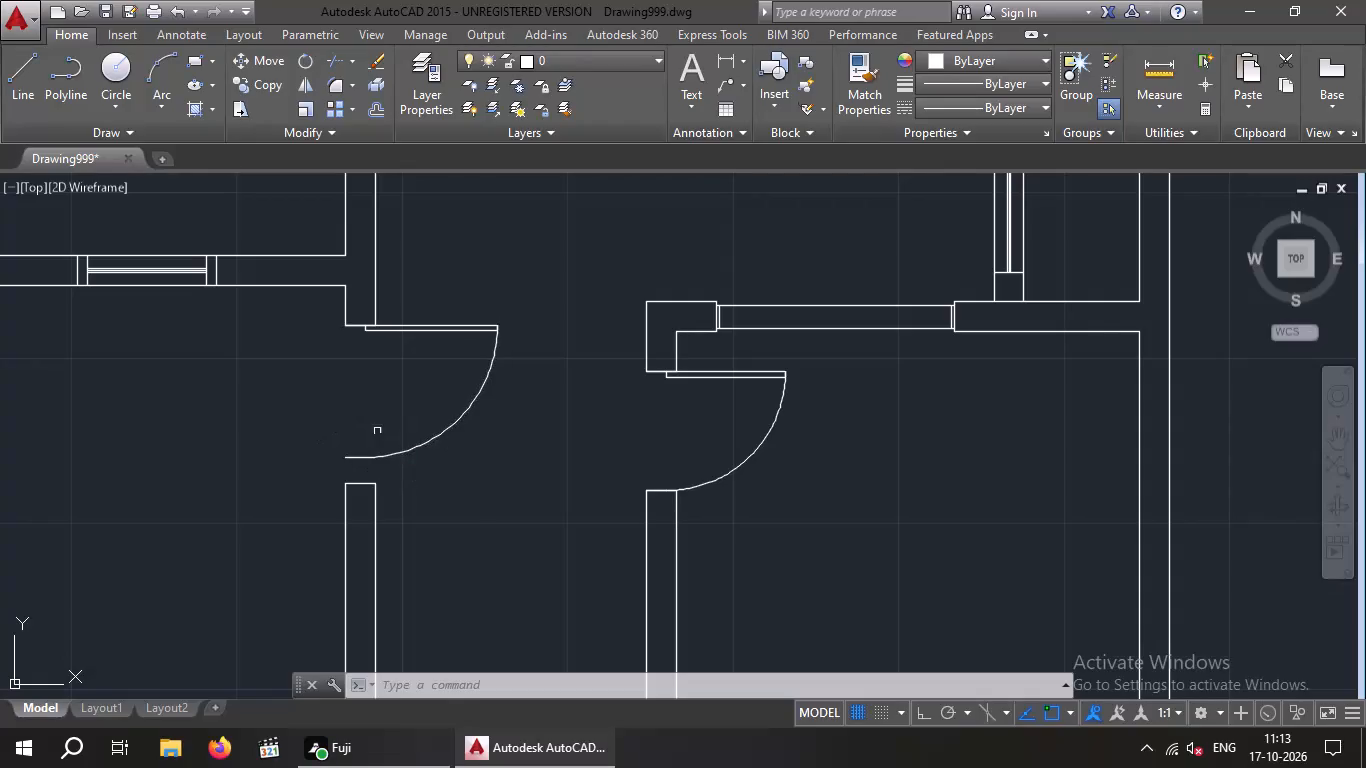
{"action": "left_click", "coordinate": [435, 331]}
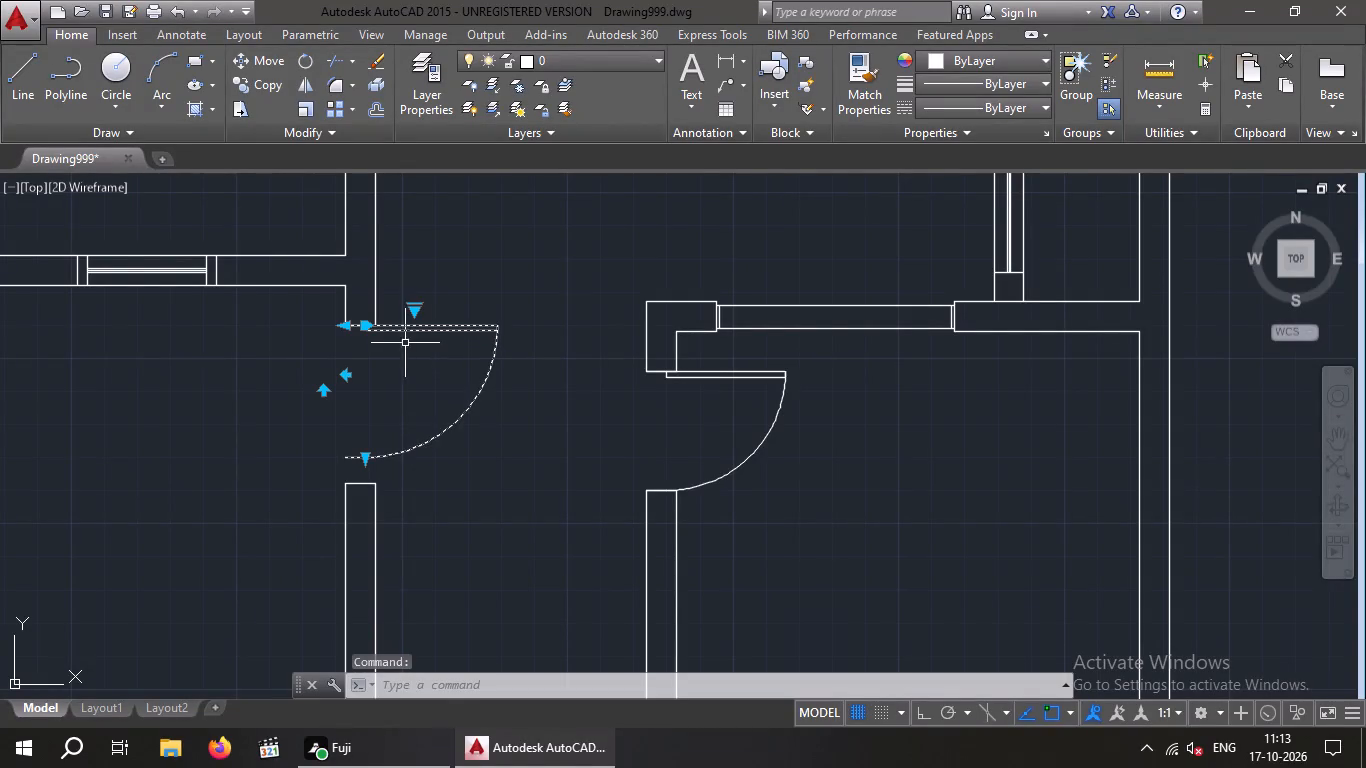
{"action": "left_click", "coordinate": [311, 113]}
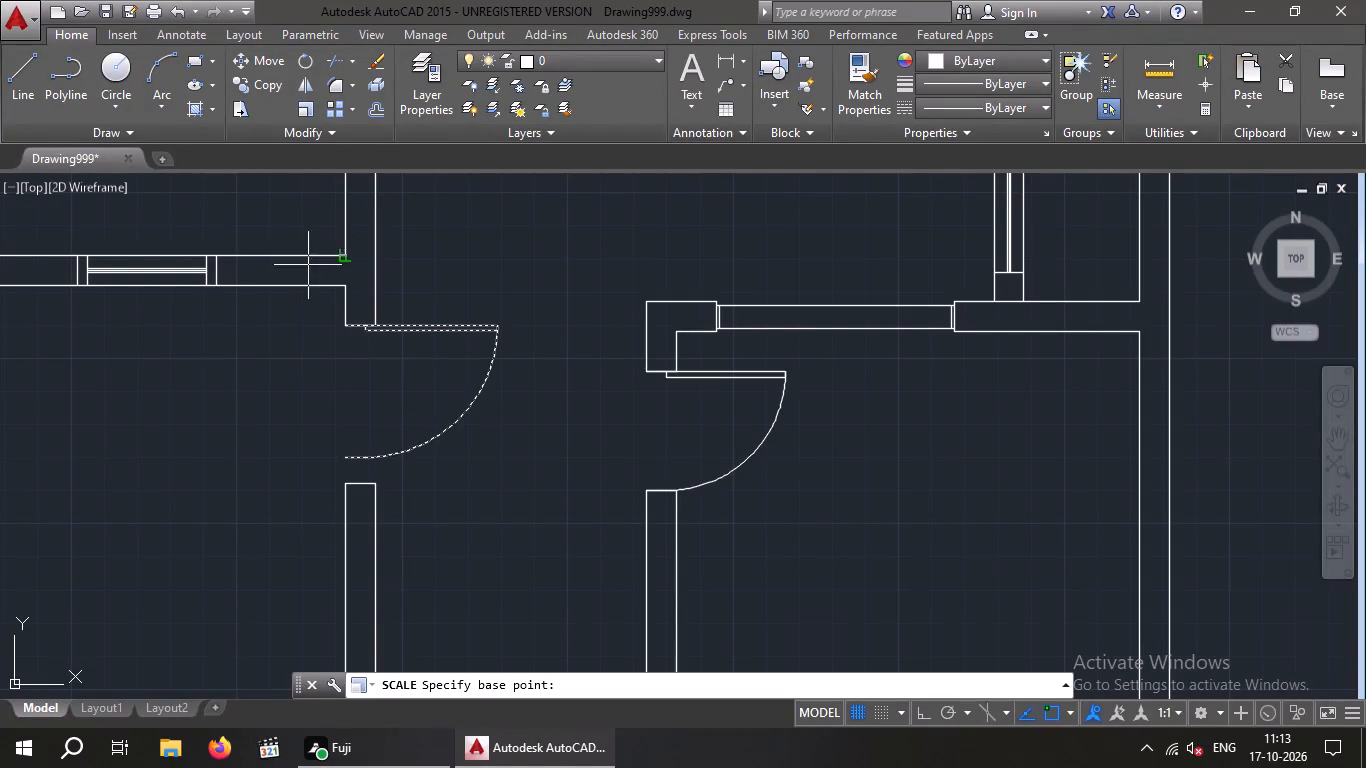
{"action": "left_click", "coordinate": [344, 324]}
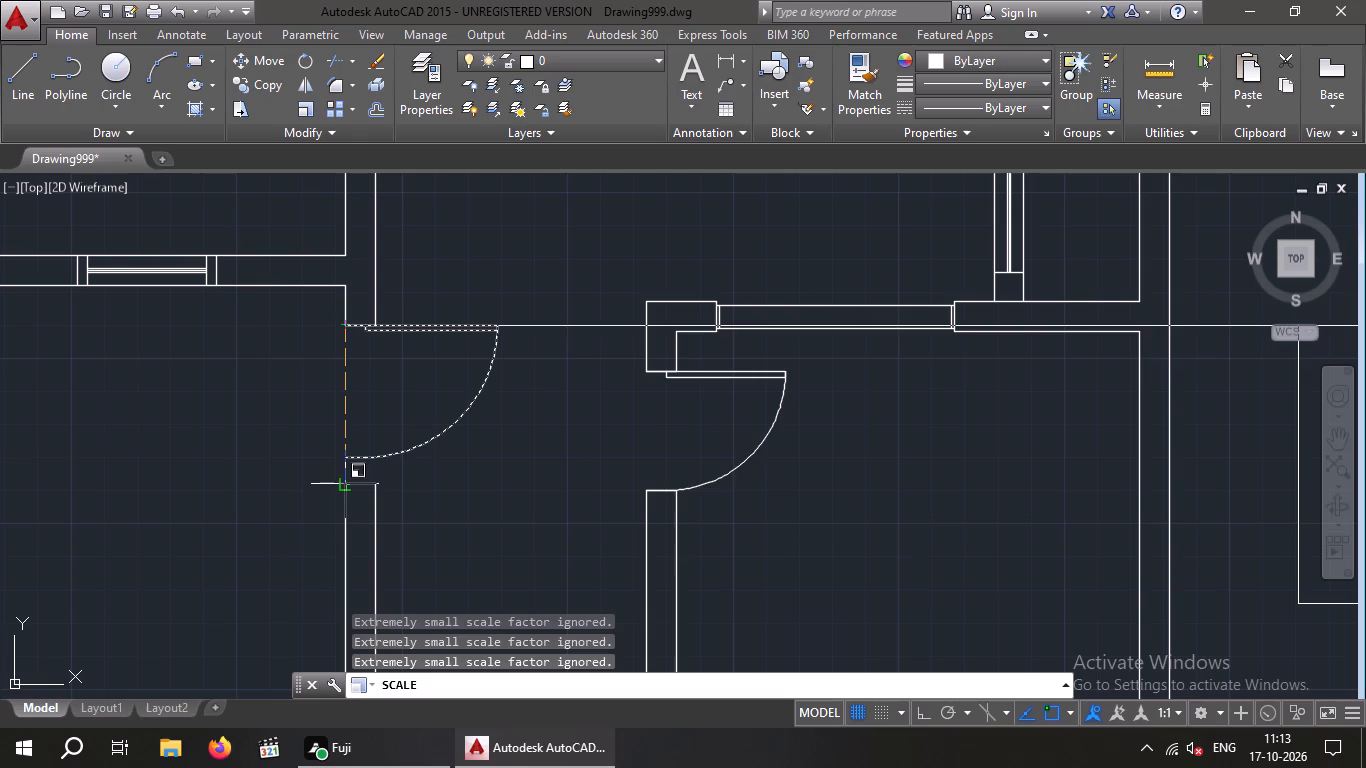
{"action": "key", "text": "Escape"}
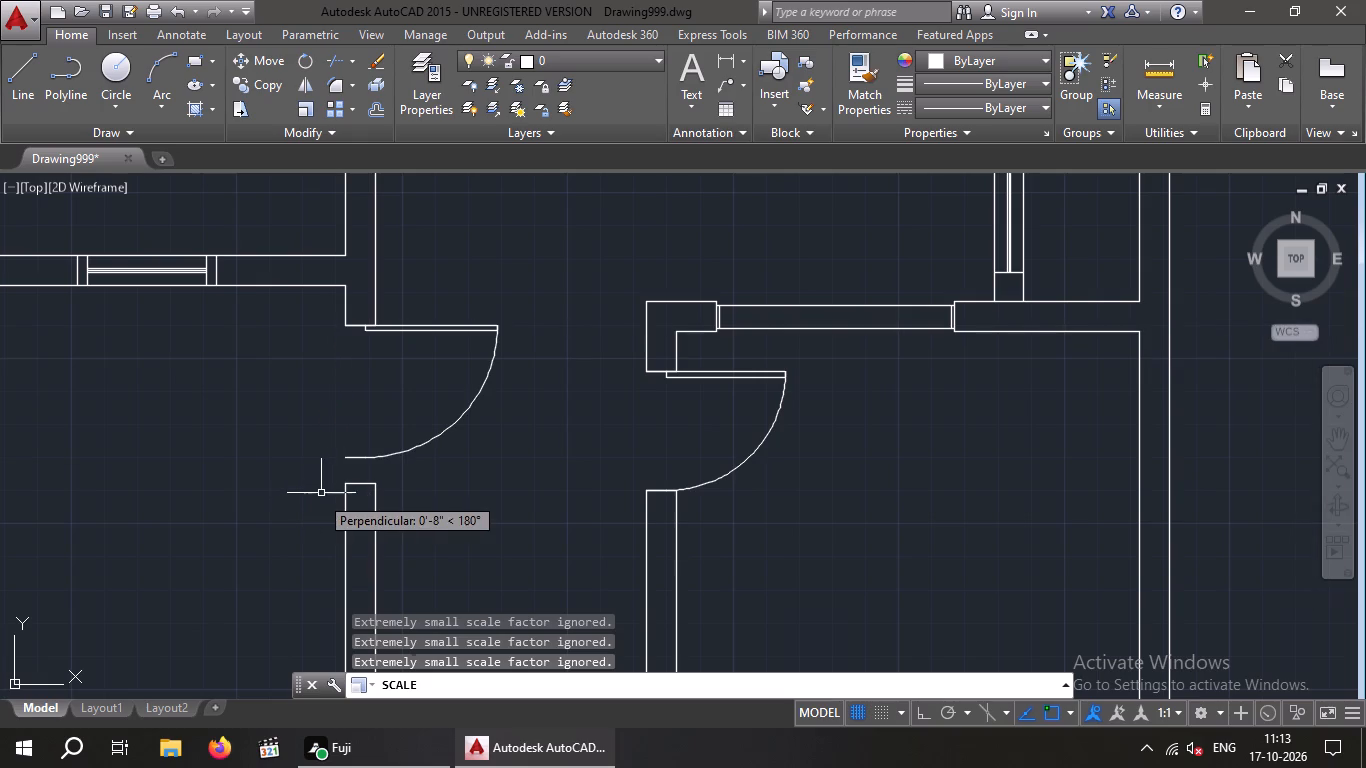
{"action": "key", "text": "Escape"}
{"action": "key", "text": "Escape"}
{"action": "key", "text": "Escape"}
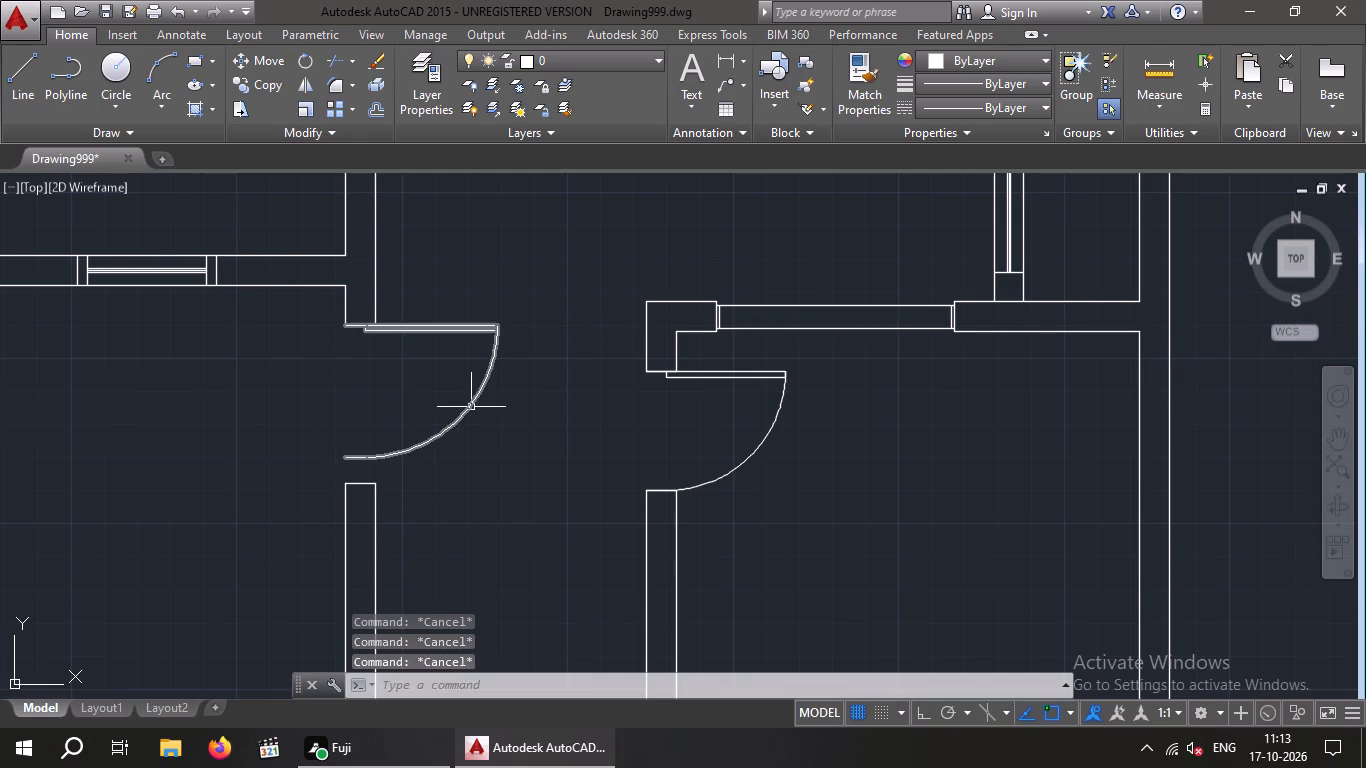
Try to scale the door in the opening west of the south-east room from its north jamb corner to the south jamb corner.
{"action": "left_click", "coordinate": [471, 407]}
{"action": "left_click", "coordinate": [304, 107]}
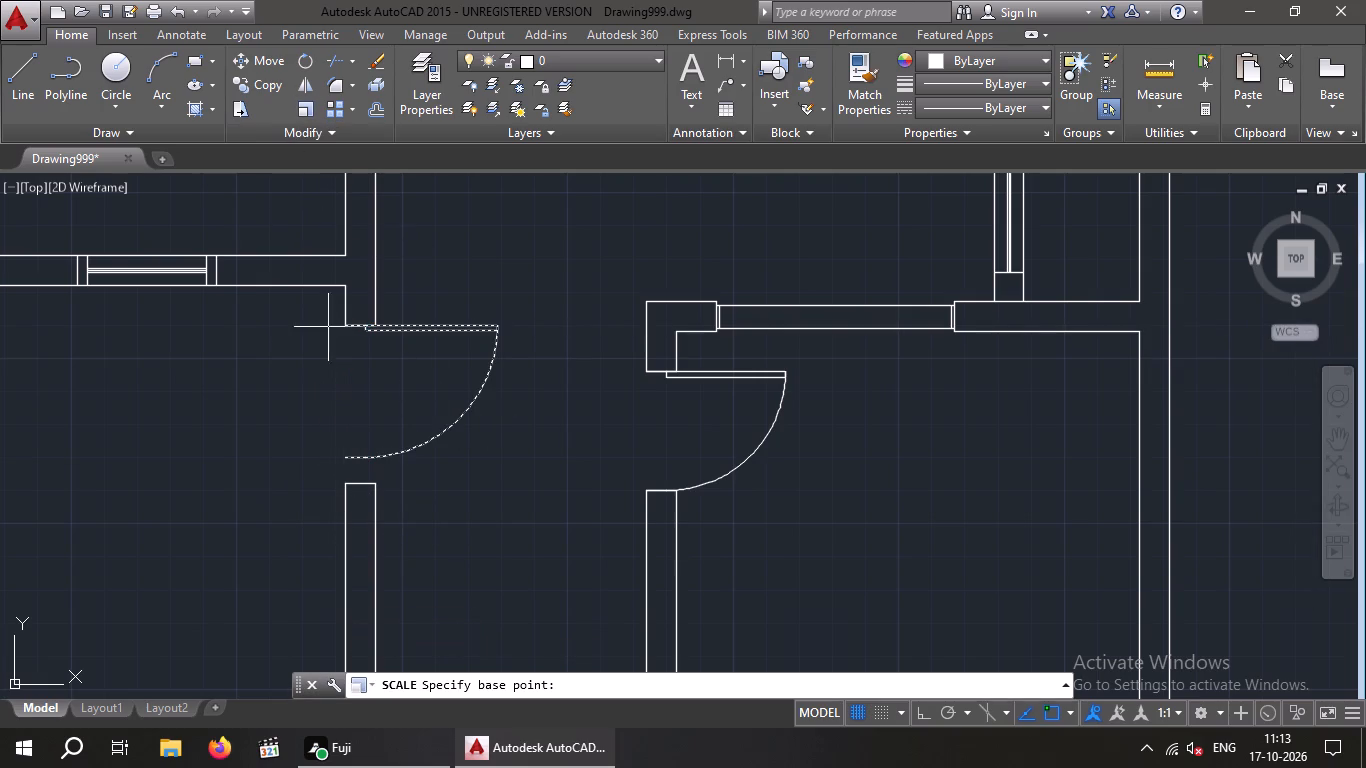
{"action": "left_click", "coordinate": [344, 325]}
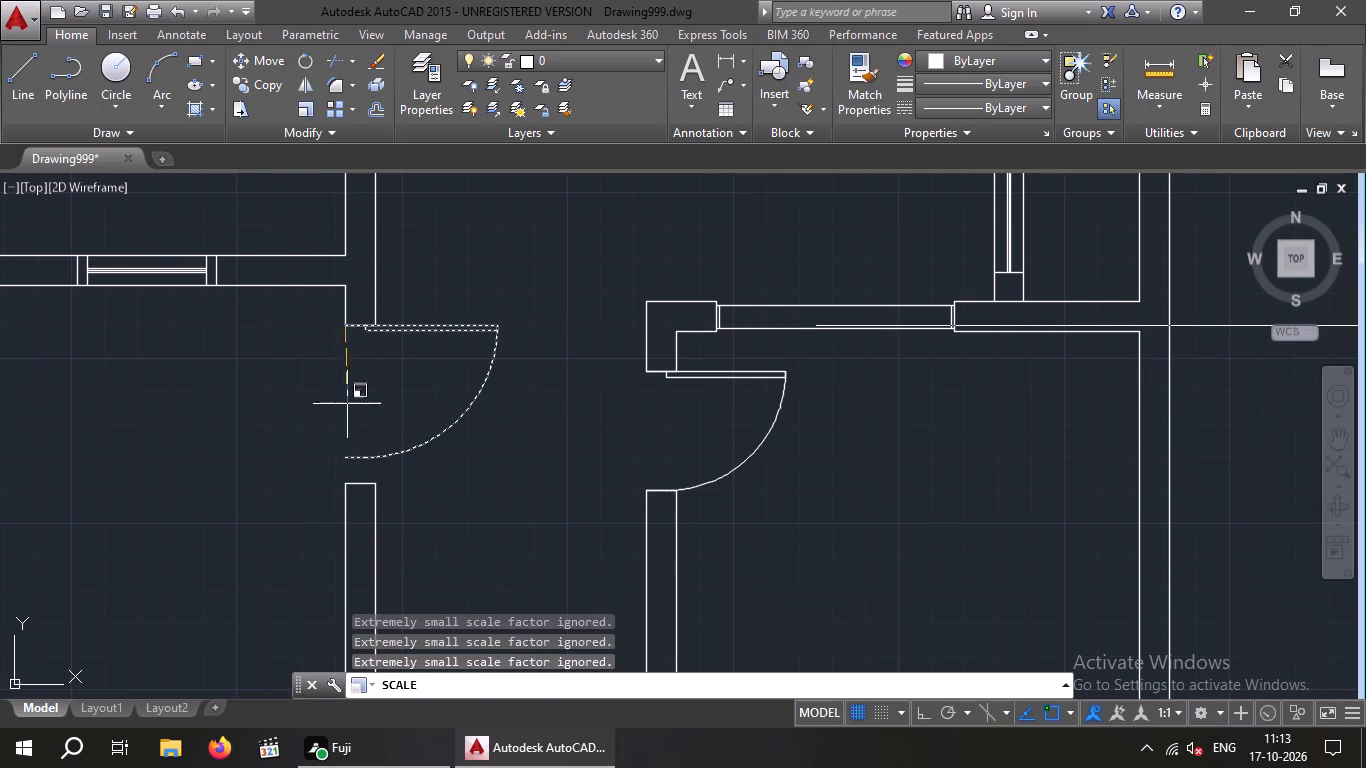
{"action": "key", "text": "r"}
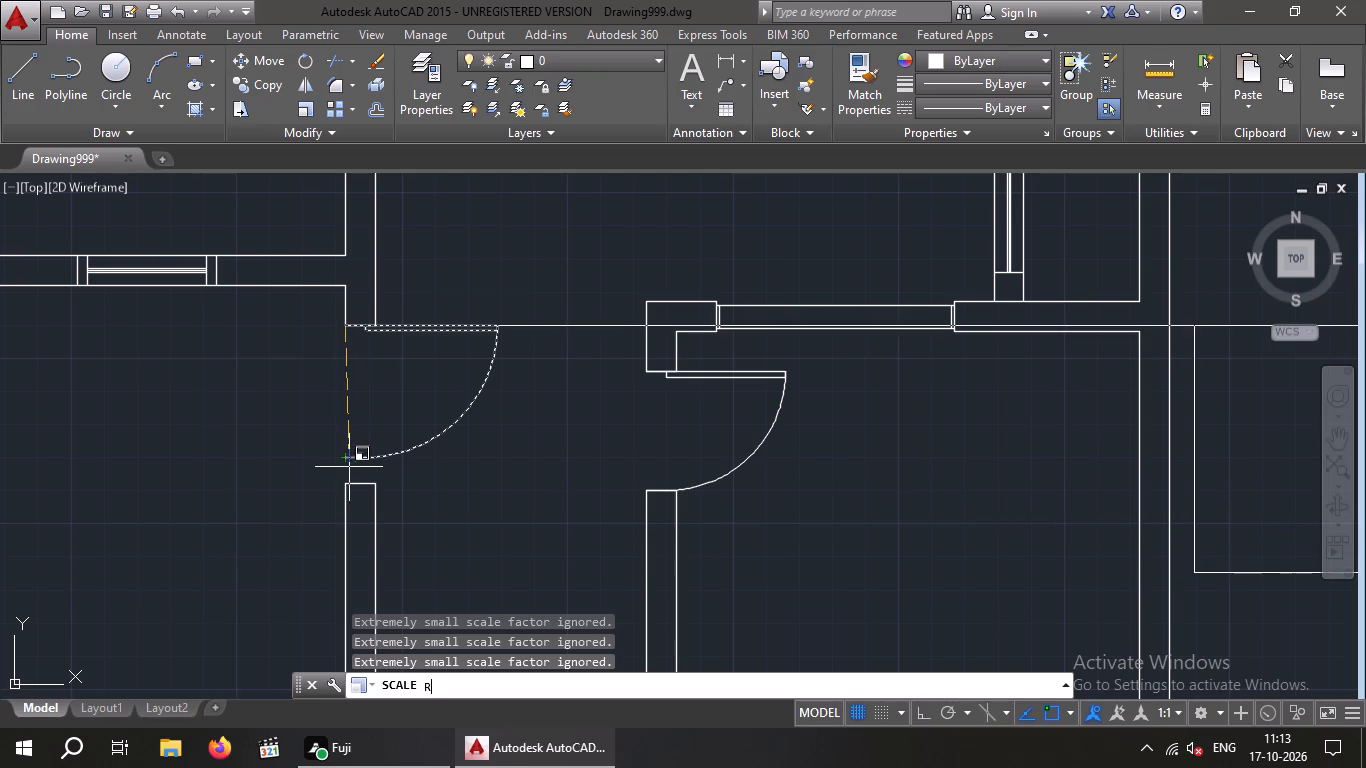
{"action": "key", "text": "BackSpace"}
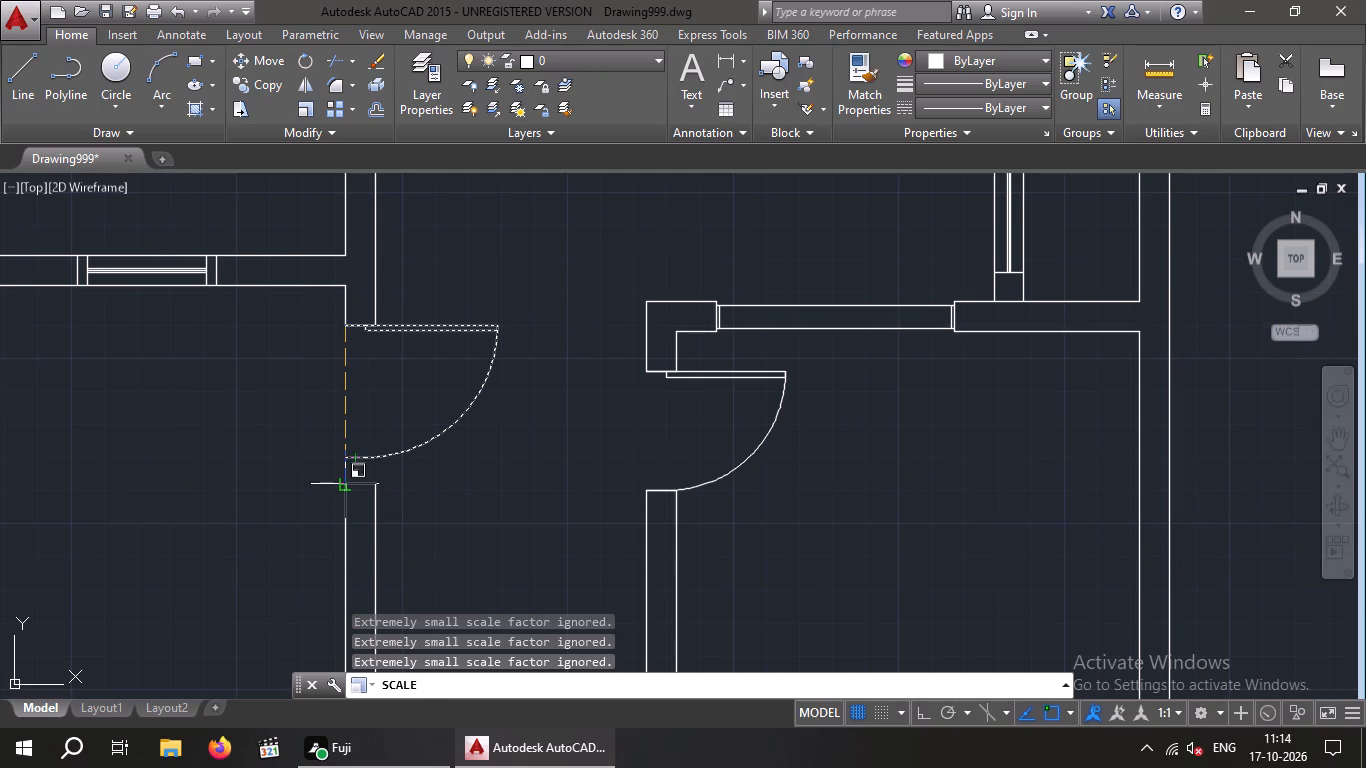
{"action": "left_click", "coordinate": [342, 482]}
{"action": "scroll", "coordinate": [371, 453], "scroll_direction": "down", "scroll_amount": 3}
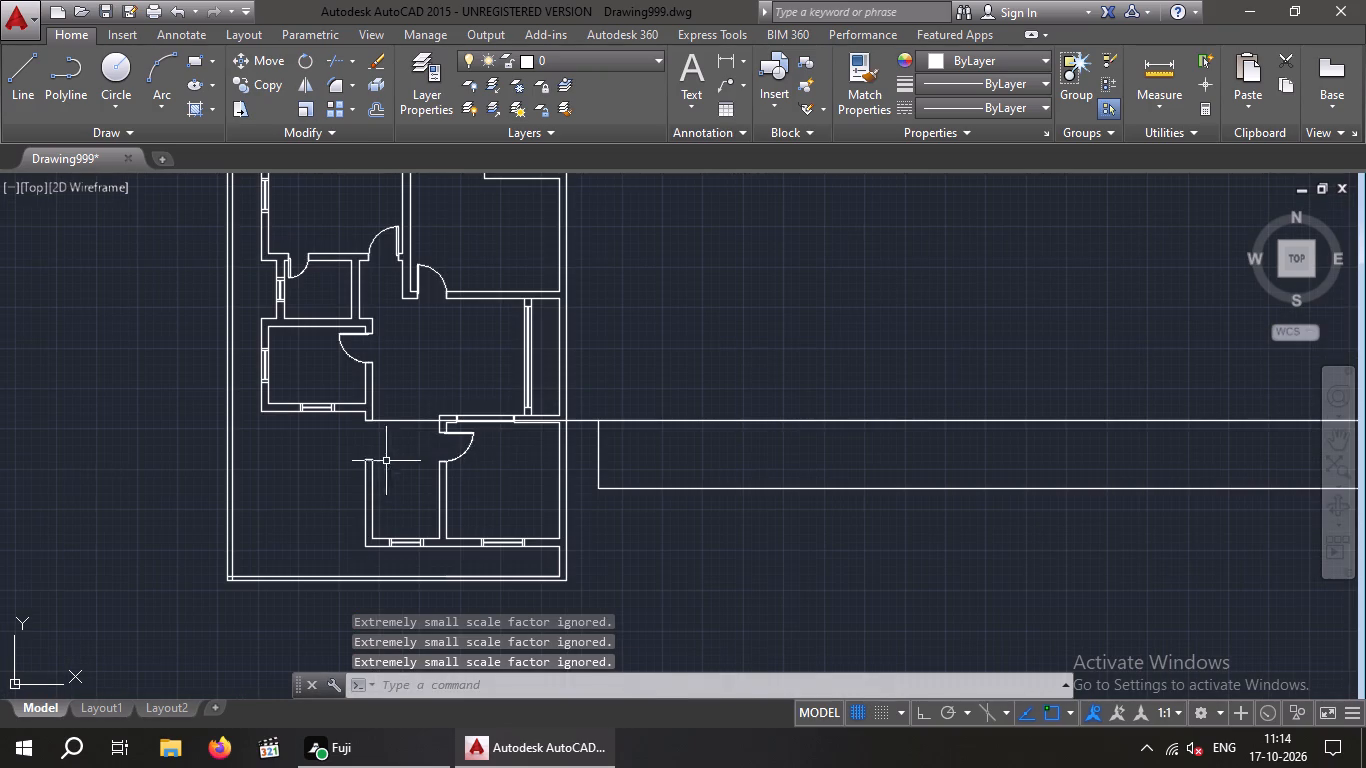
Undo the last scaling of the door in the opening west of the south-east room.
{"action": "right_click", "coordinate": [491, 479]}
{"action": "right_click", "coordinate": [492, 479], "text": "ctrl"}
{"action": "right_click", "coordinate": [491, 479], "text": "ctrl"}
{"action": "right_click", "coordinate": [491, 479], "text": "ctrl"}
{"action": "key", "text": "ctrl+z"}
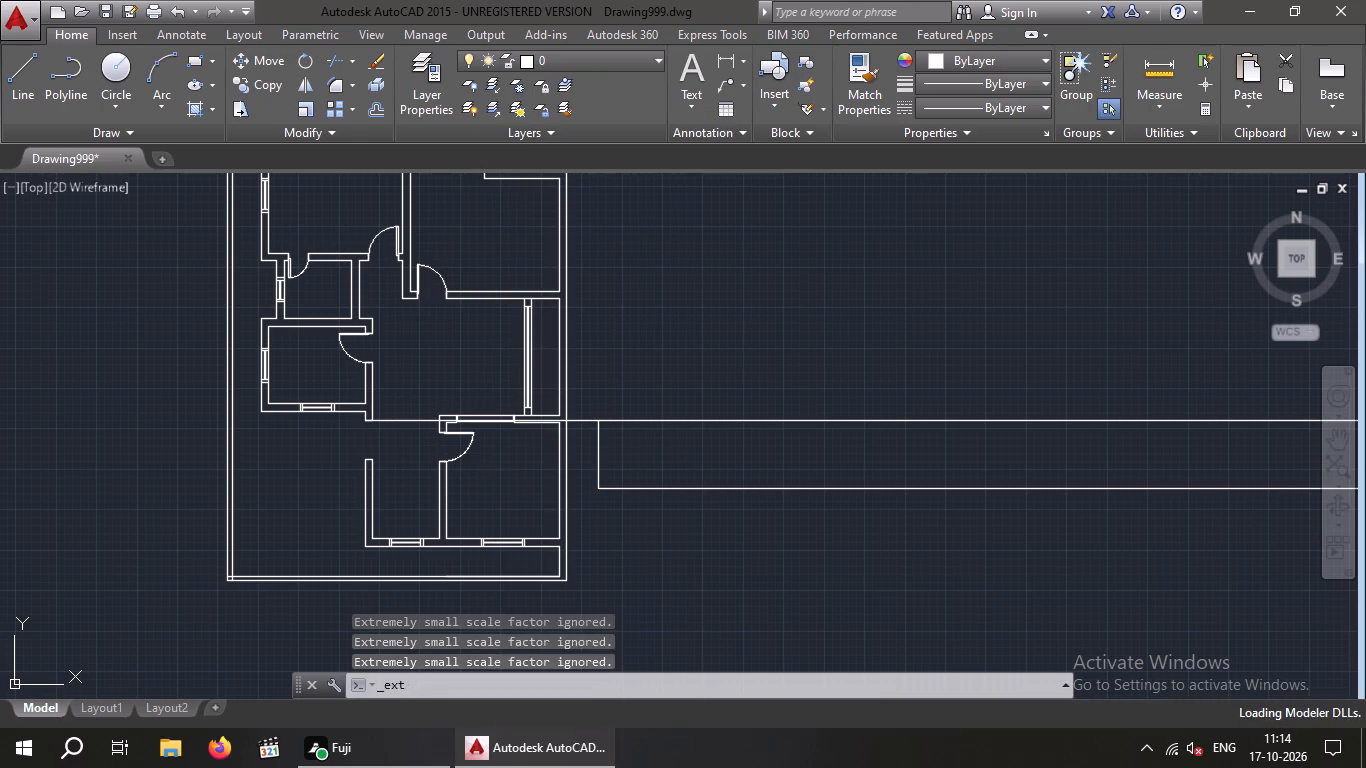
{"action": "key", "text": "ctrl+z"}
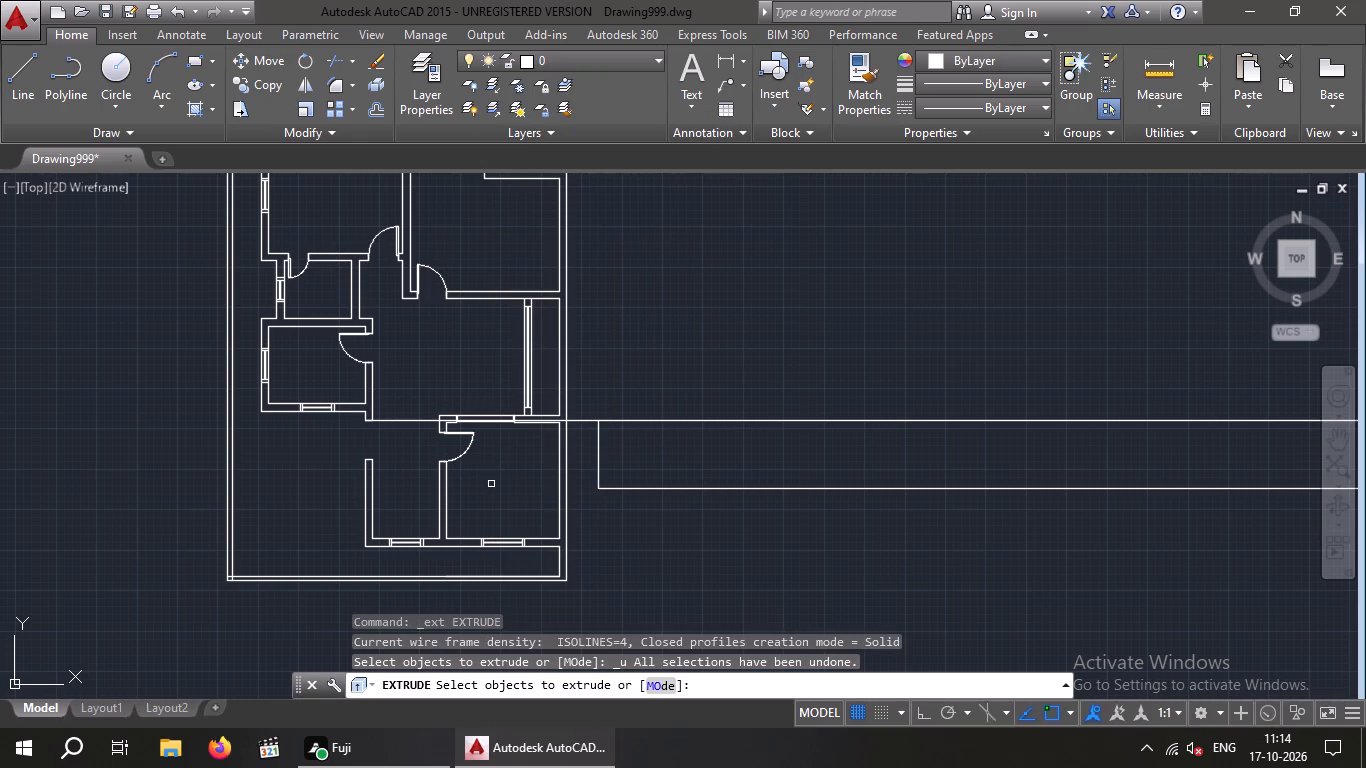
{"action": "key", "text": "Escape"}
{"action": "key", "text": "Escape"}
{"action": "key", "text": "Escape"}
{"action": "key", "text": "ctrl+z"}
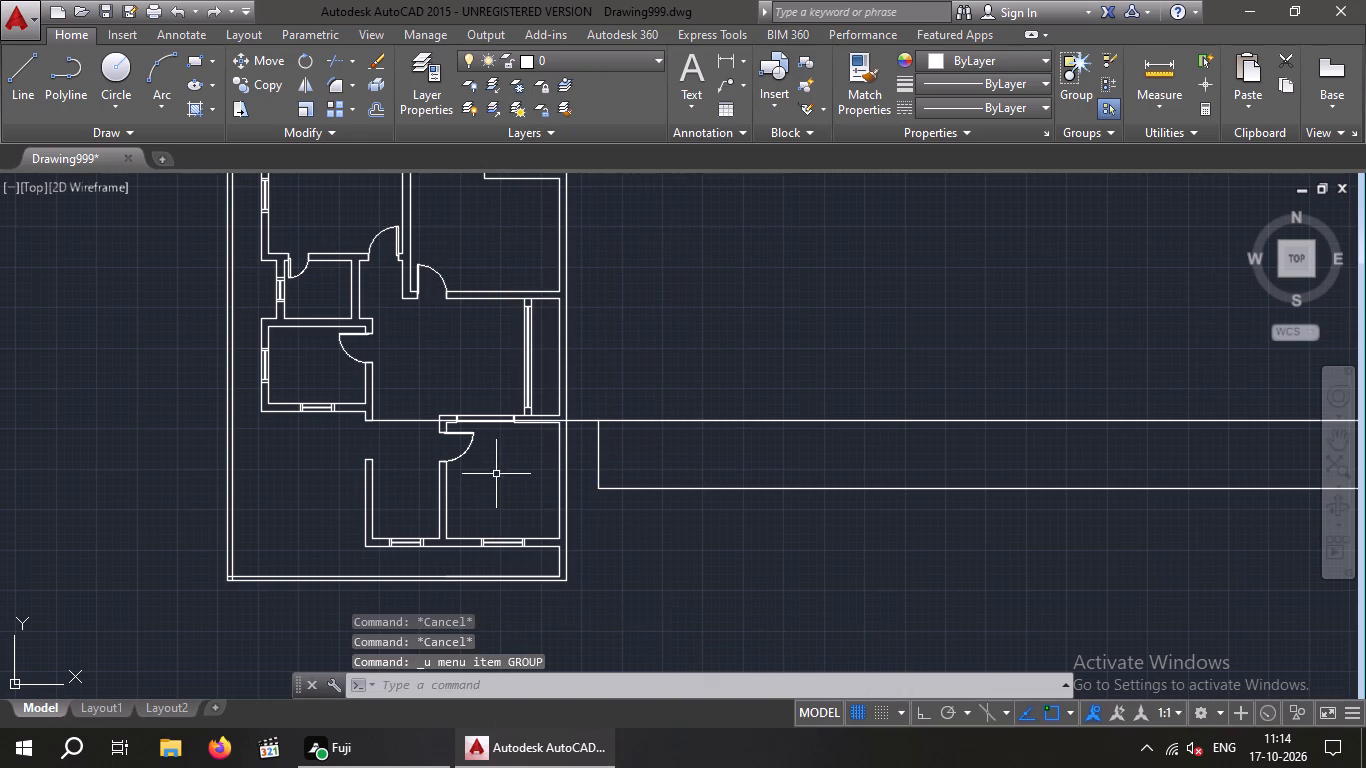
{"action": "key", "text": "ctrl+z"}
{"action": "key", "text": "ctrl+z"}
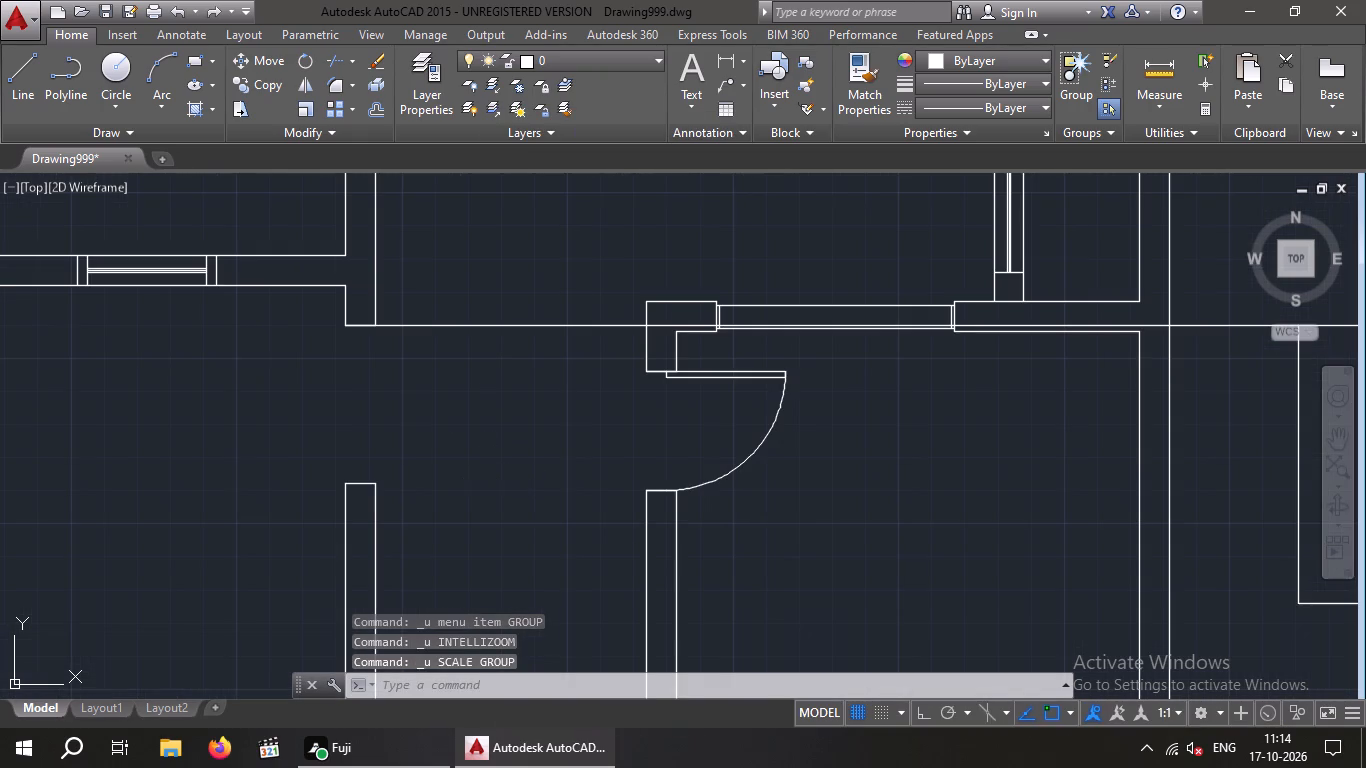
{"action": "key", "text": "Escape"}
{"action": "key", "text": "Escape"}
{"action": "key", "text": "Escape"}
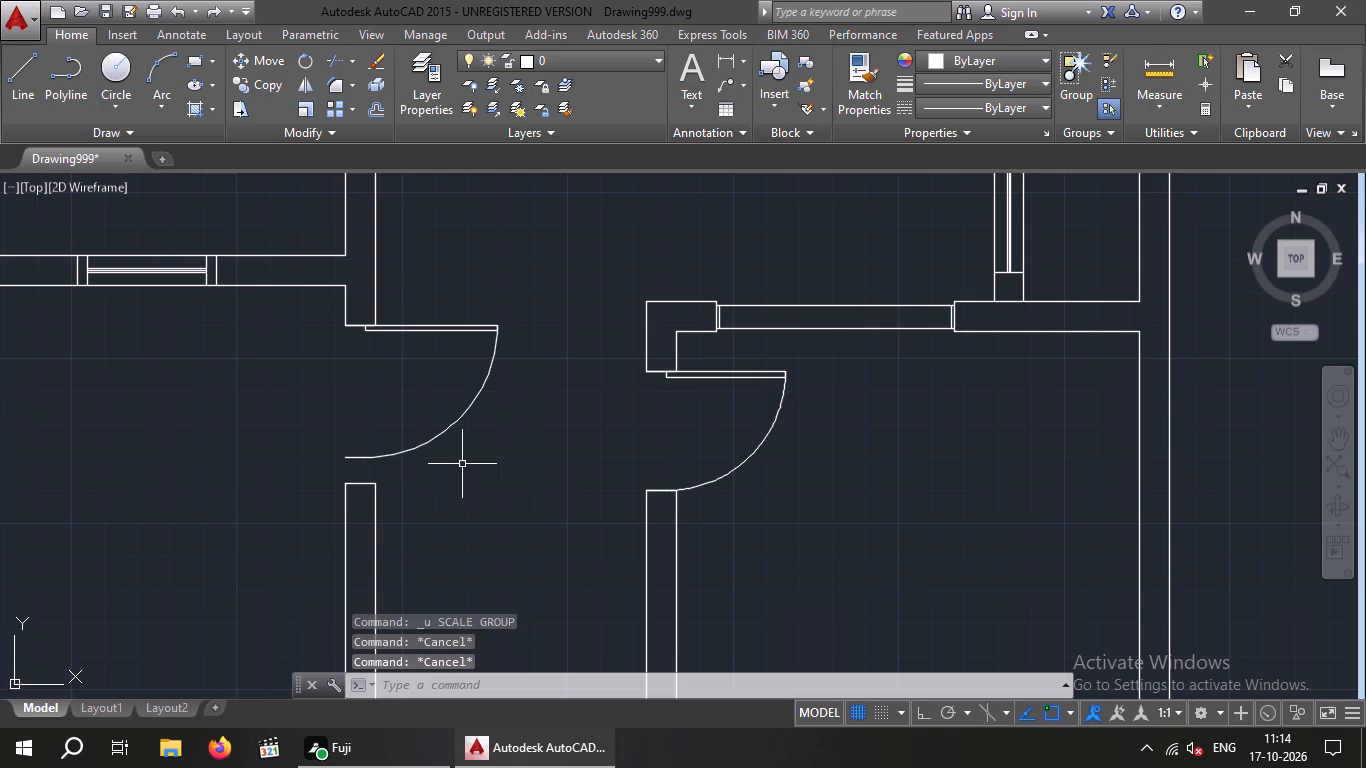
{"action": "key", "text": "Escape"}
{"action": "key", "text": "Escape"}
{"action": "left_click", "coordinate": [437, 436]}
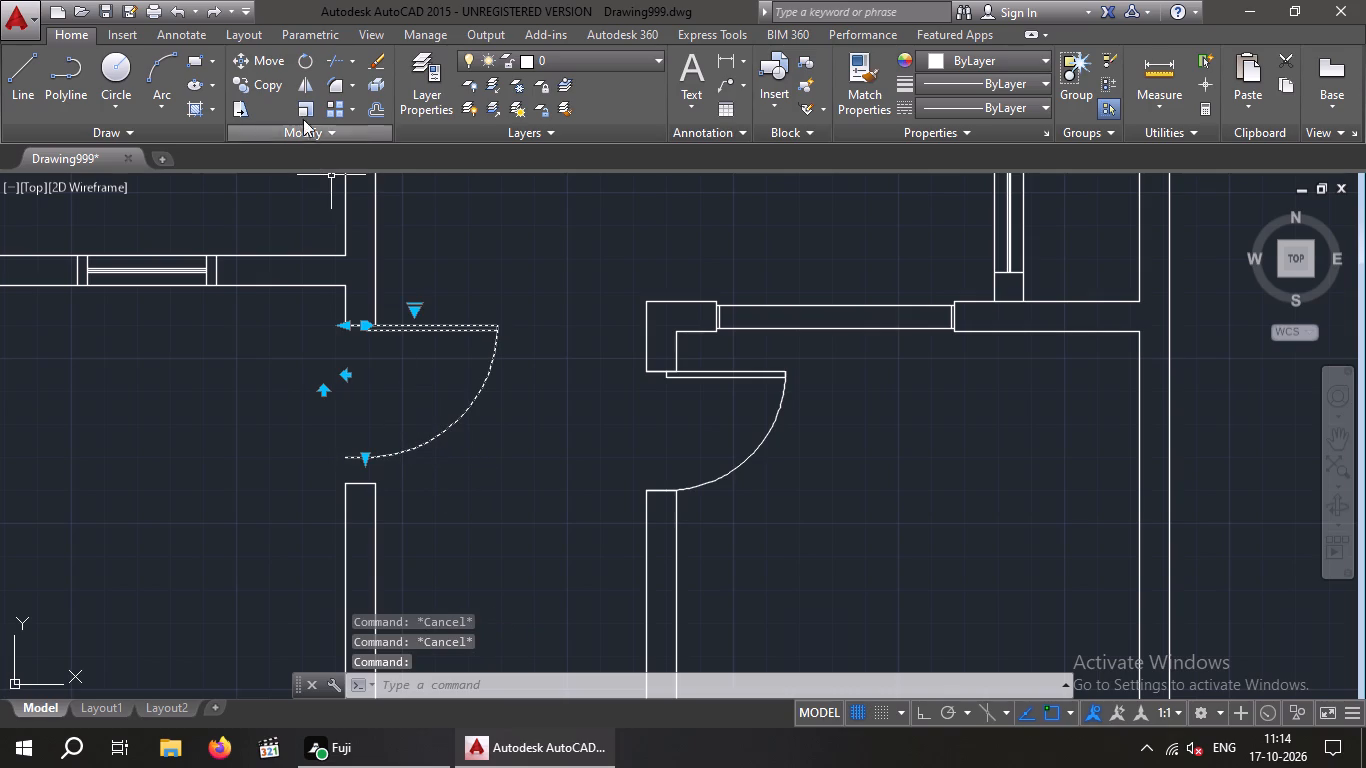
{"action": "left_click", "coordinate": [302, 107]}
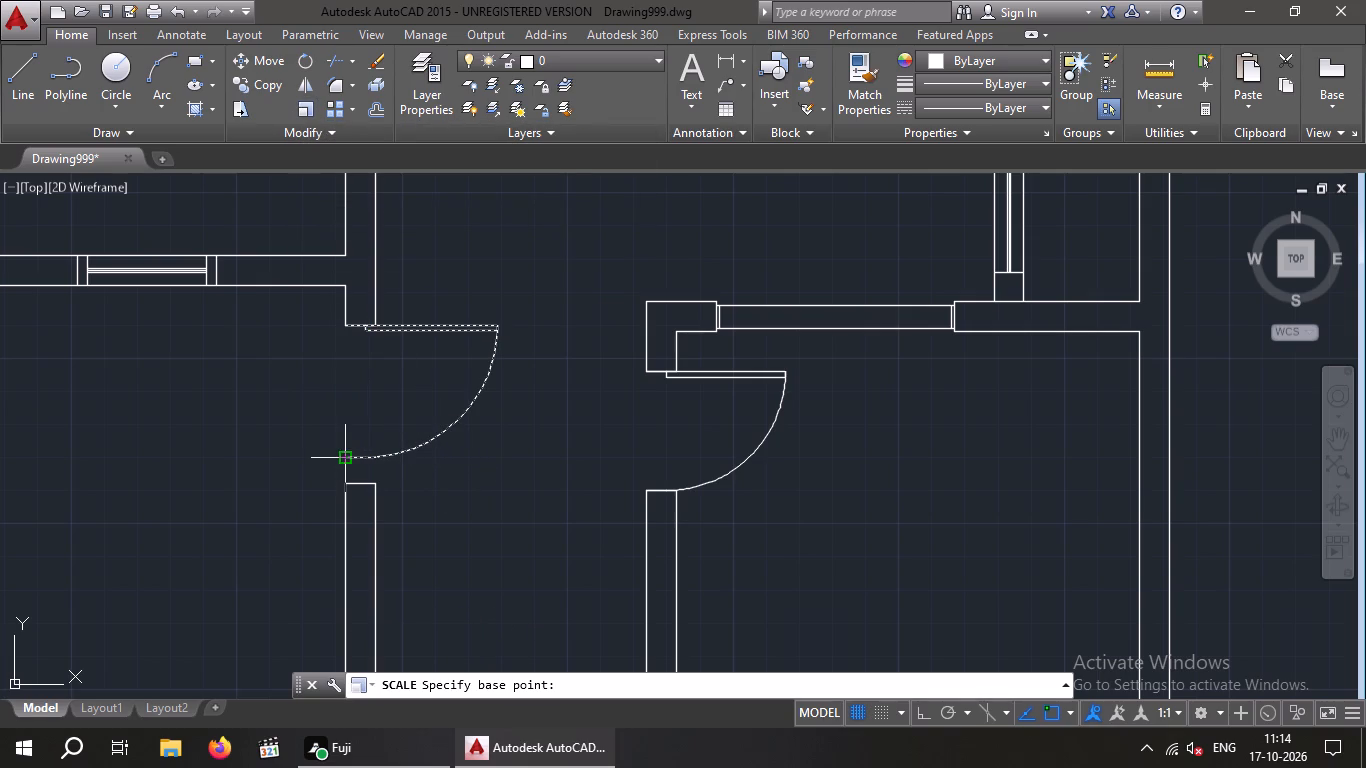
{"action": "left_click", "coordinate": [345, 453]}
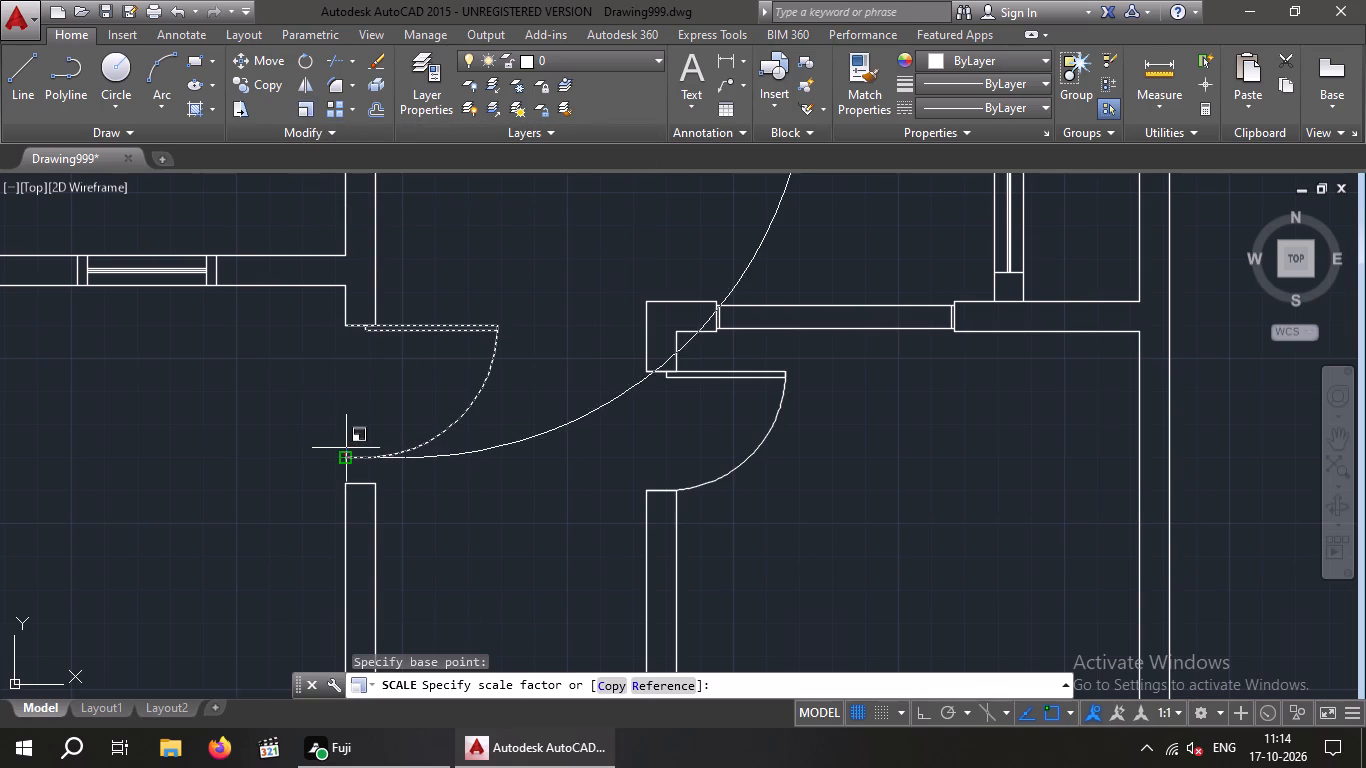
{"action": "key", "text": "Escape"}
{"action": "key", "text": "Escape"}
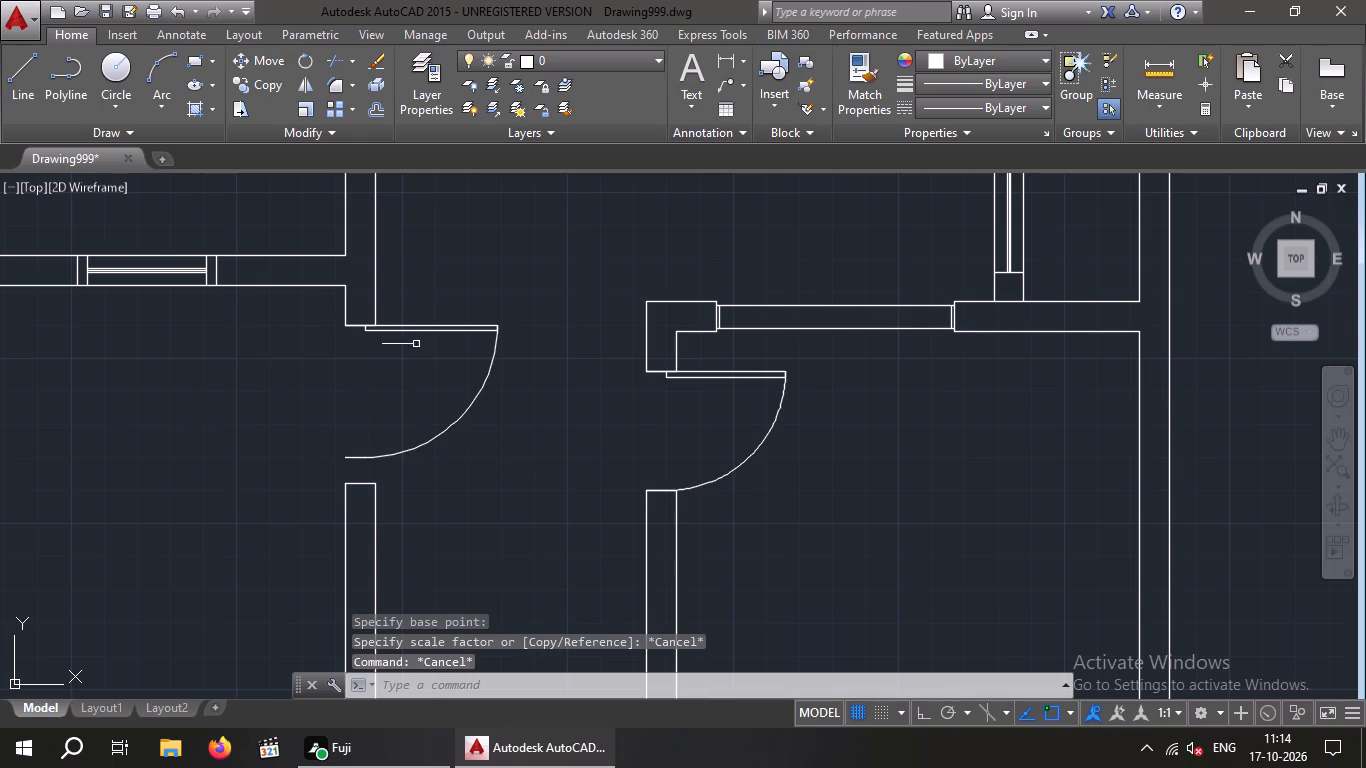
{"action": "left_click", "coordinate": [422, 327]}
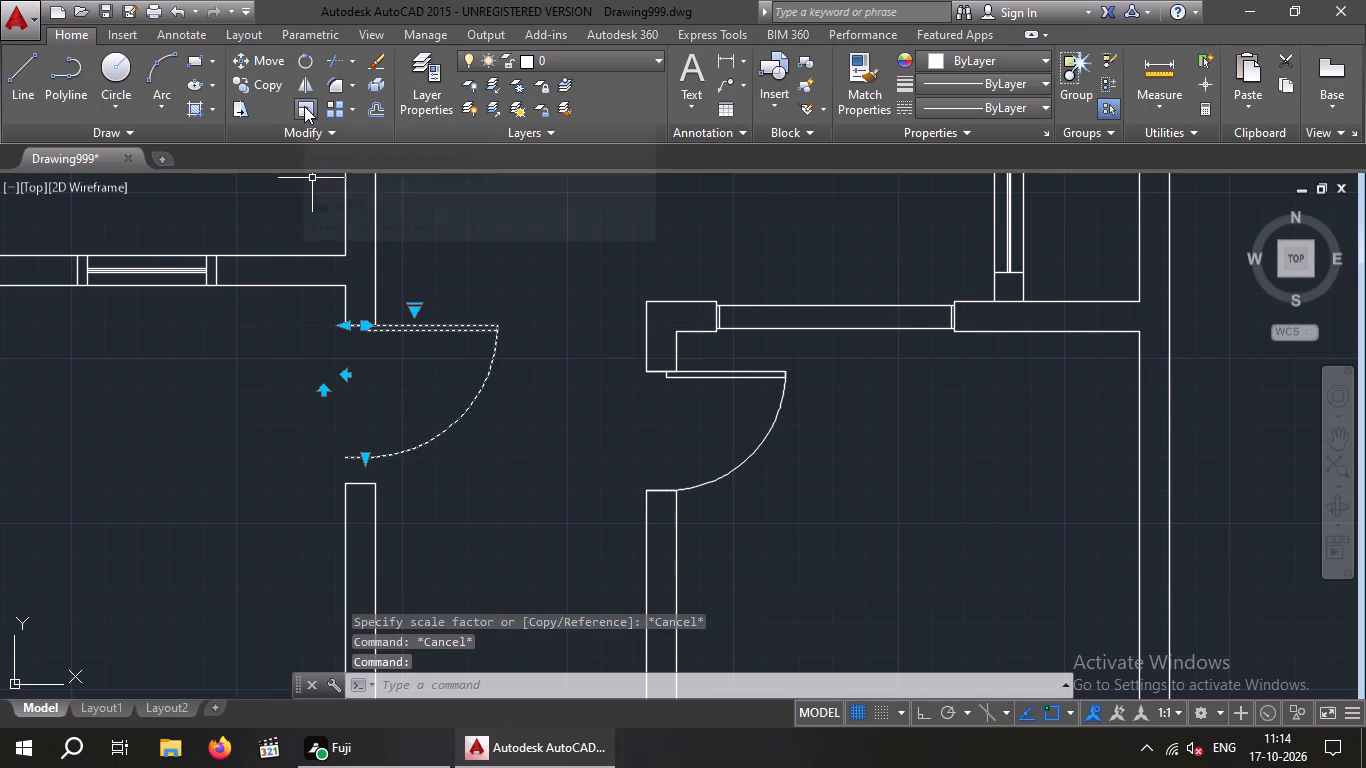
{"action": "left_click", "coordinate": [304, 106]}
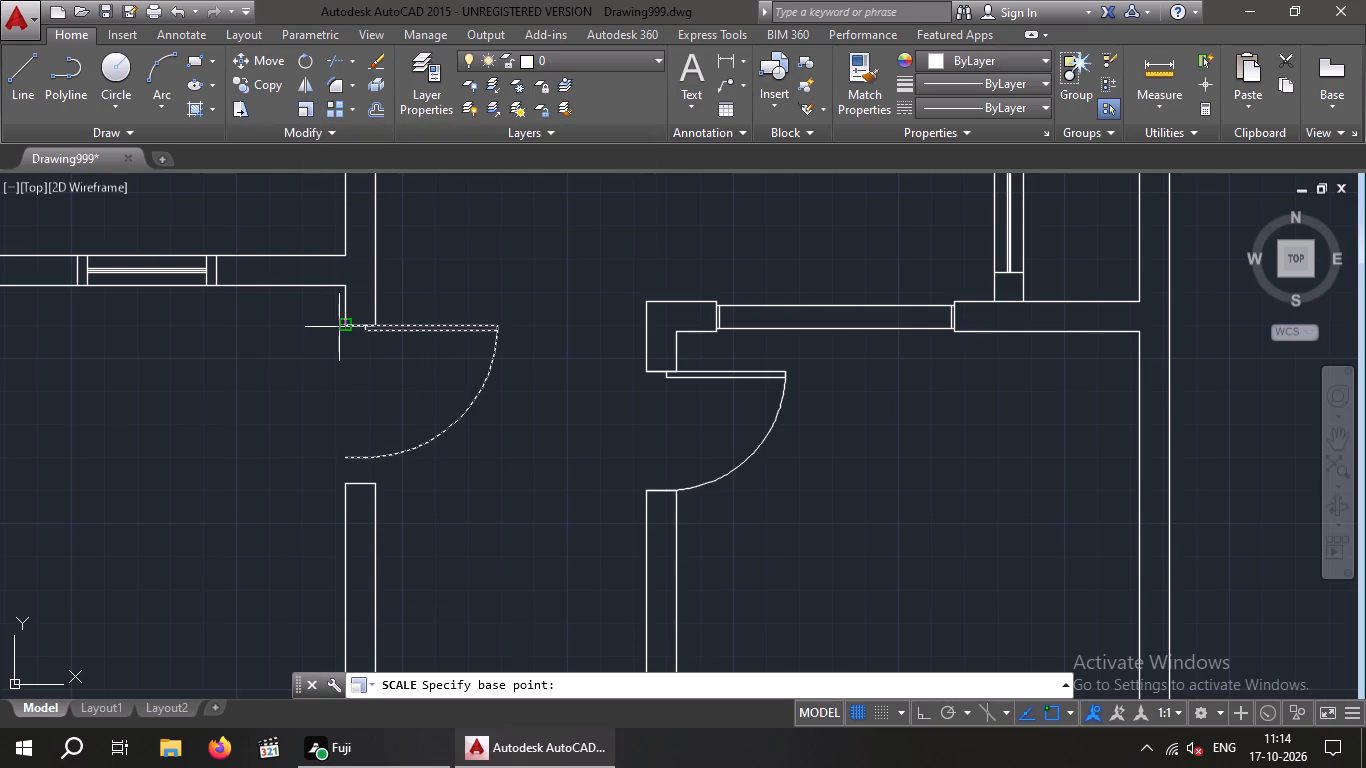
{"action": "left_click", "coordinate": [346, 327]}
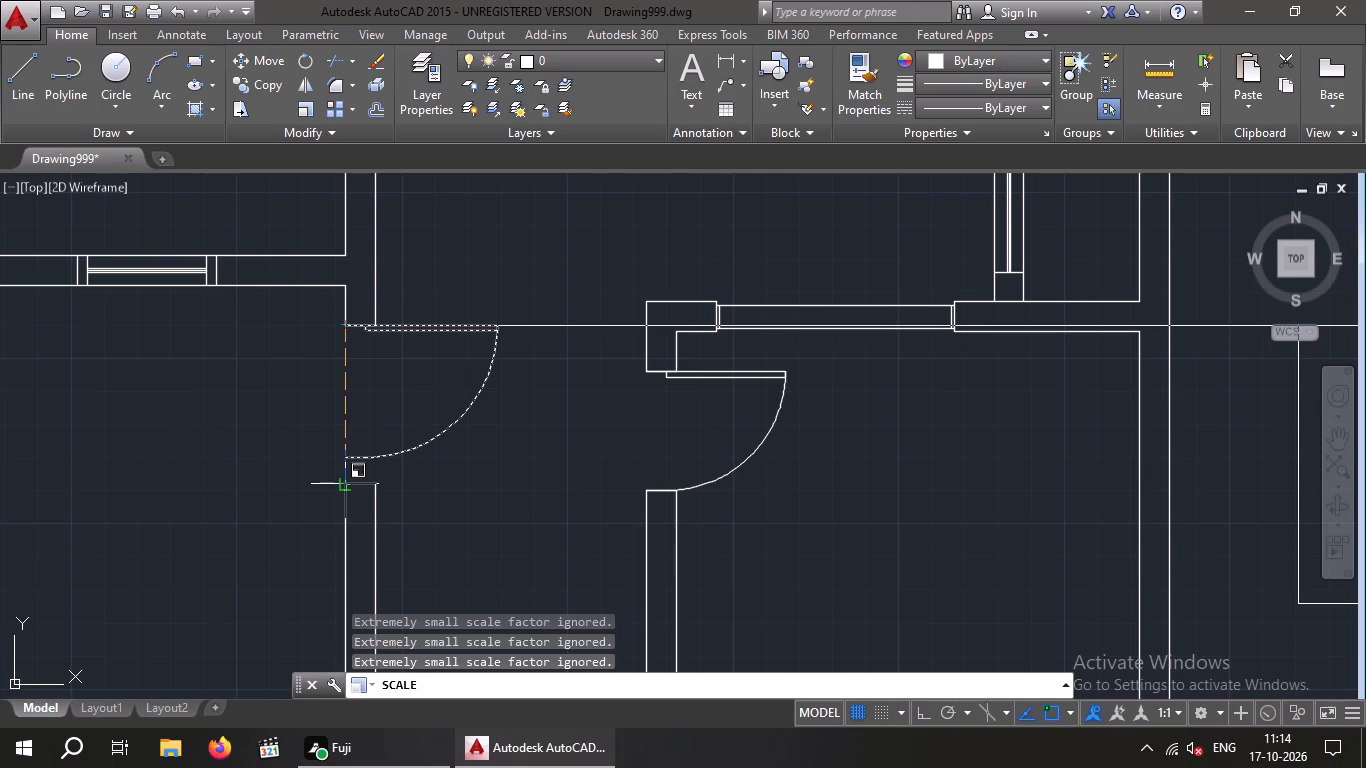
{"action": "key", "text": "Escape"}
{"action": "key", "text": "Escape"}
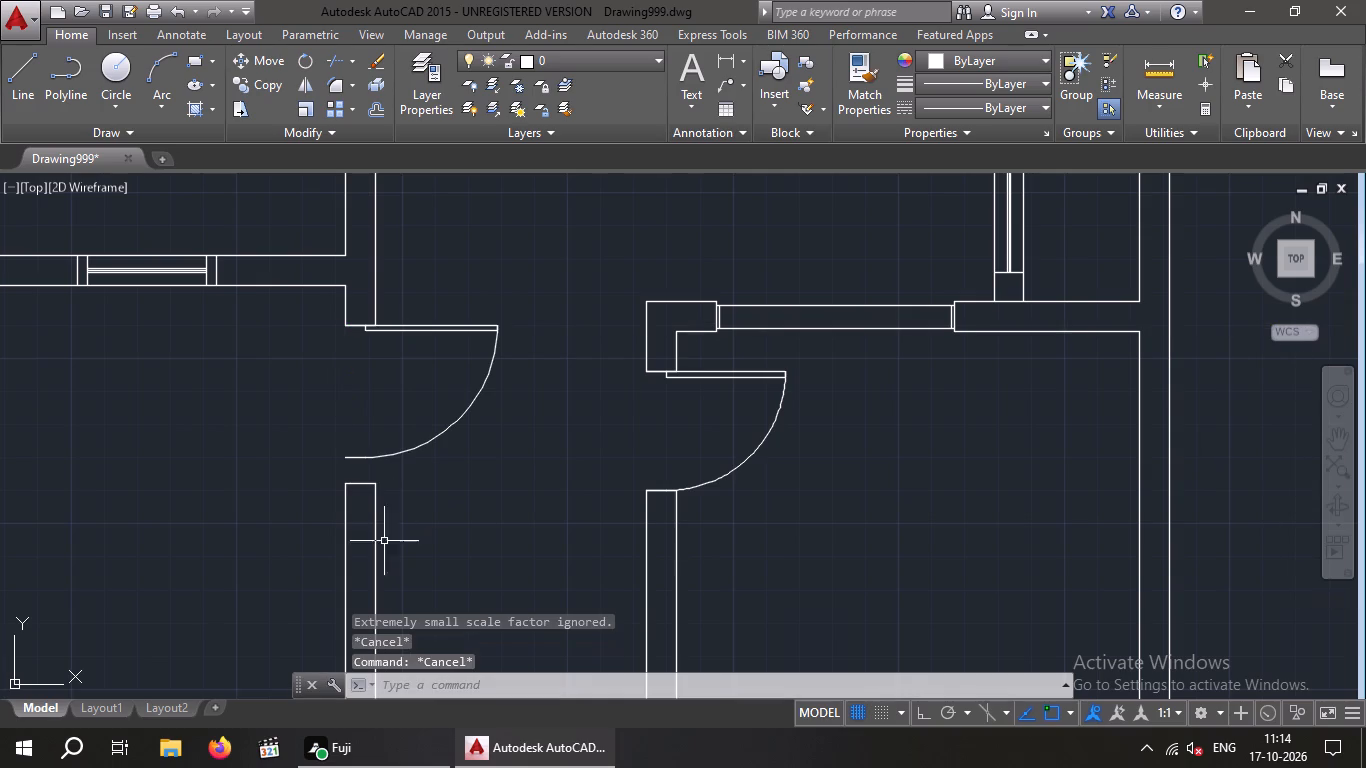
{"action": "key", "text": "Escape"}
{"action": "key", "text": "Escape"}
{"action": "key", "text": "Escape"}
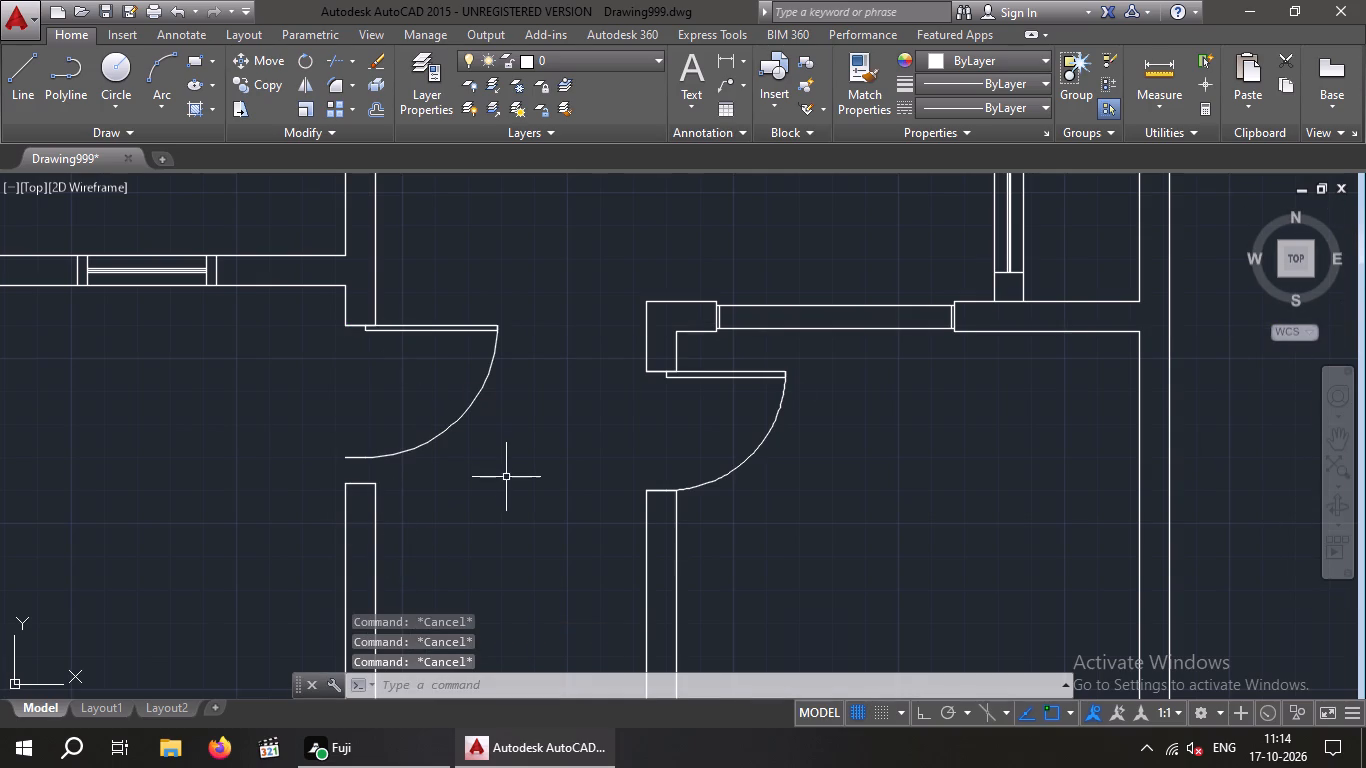
Scale the door west of the south-east room by reference, from its north jamb midpoint, so its swing end reaches the opening's south jamb.
{"action": "left_click", "coordinate": [494, 336]}
{"action": "left_click", "coordinate": [310, 106]}
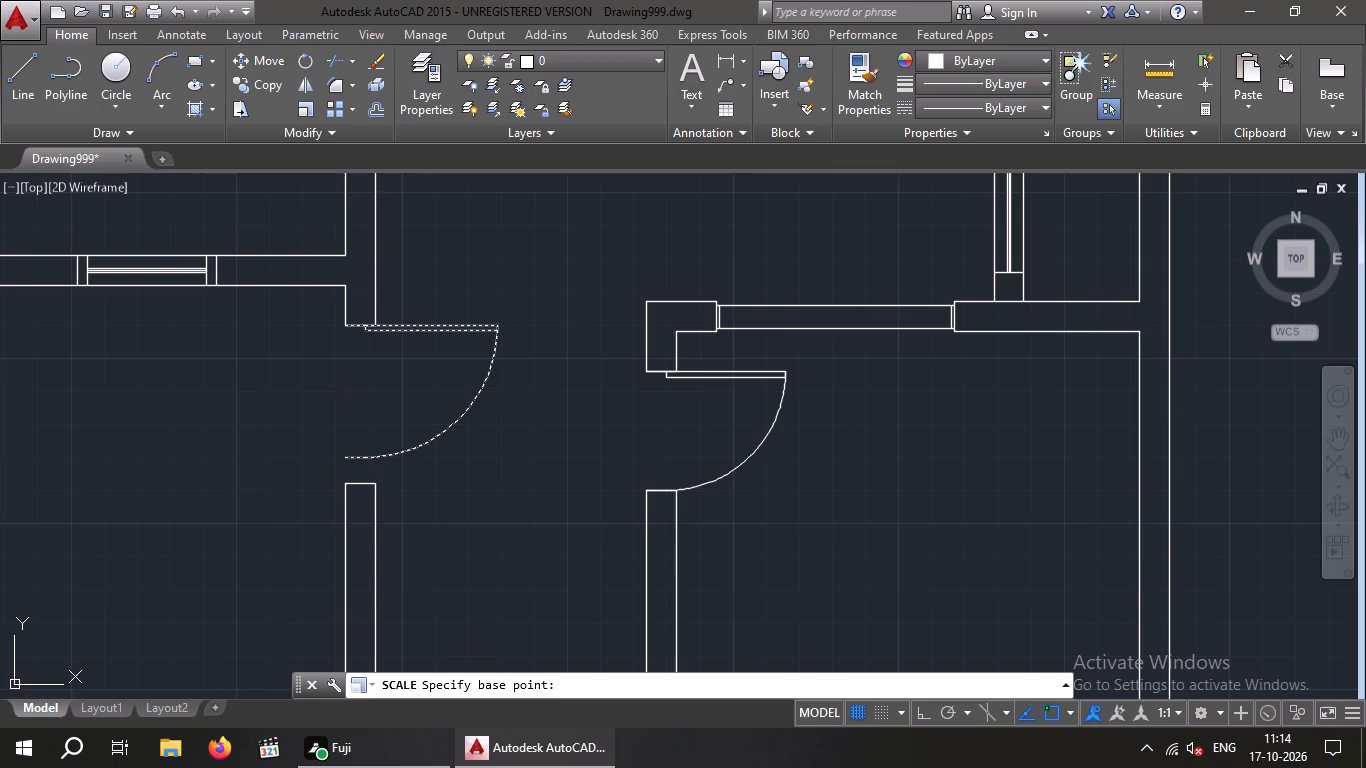
{"action": "scroll", "coordinate": [361, 316], "scroll_direction": "up", "scroll_amount": 3}
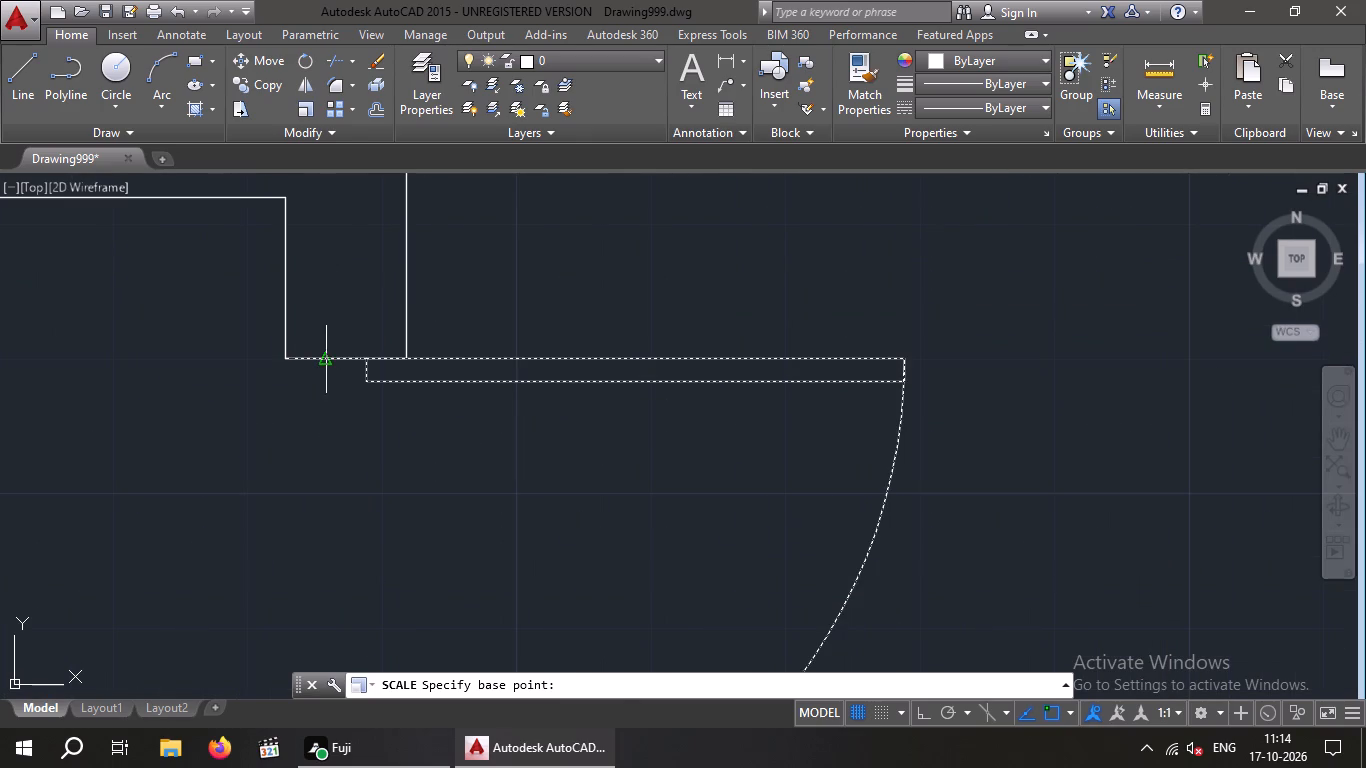
{"action": "left_click", "coordinate": [324, 357]}
{"action": "scroll", "coordinate": [330, 396], "scroll_direction": "down", "scroll_amount": 1}
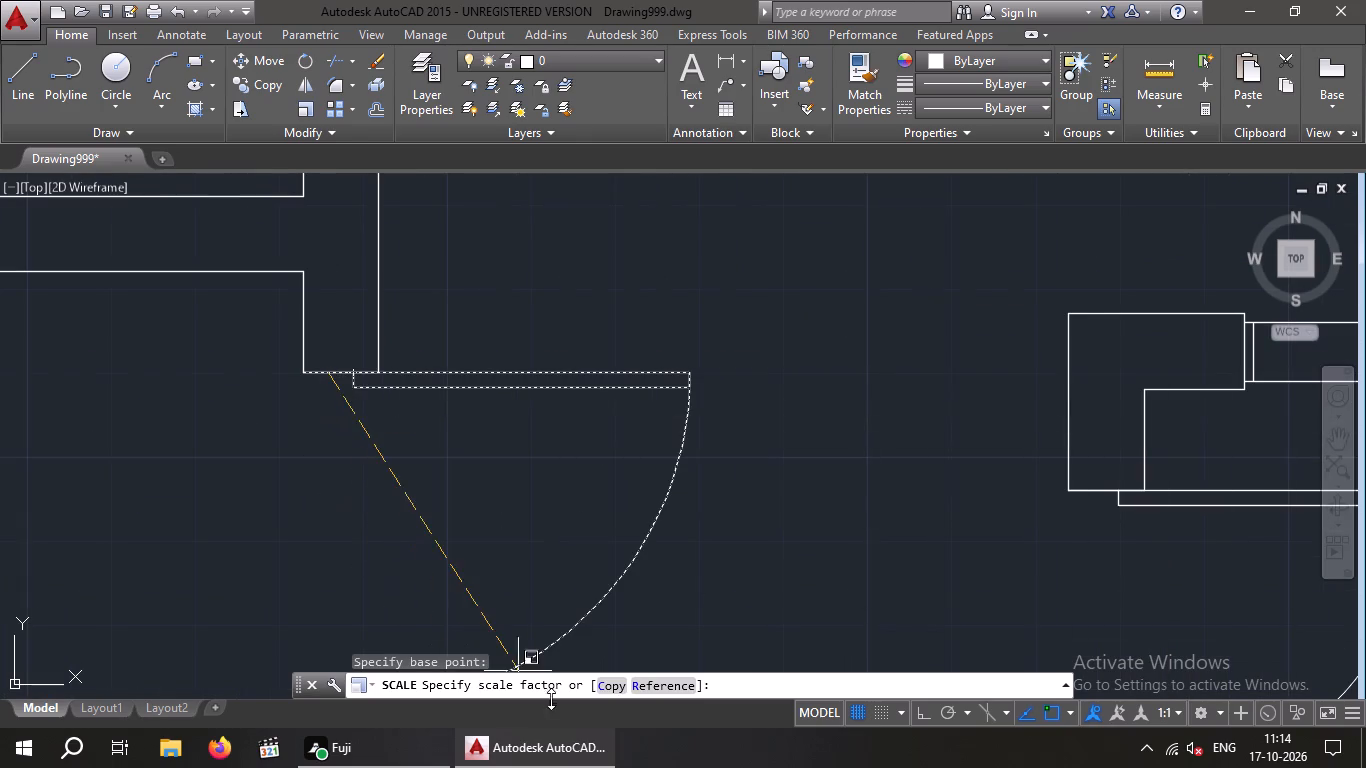
{"action": "left_click", "coordinate": [654, 683]}
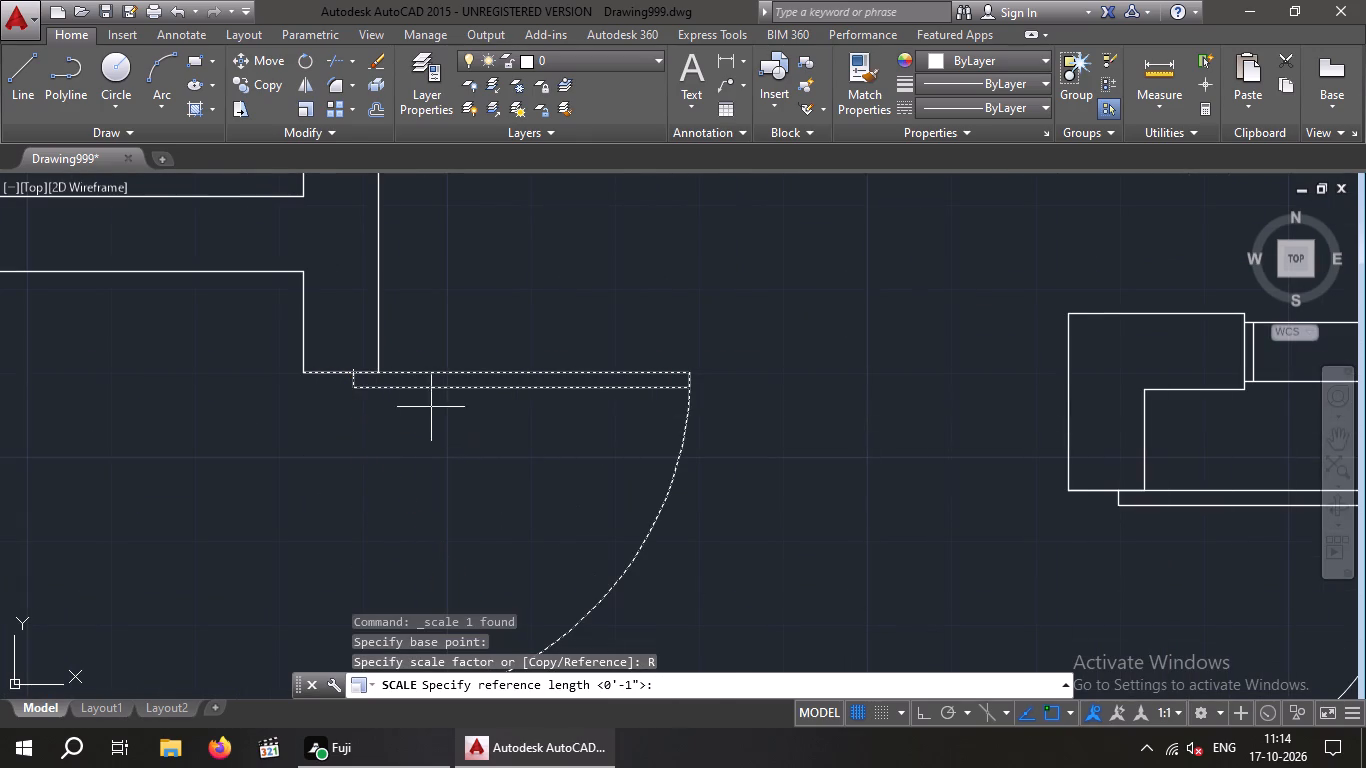
{"action": "left_click", "coordinate": [331, 374]}
{"action": "scroll", "coordinate": [342, 387], "scroll_direction": "down", "scroll_amount": 4}
{"action": "scroll", "coordinate": [342, 441], "scroll_direction": "up", "scroll_amount": 3}
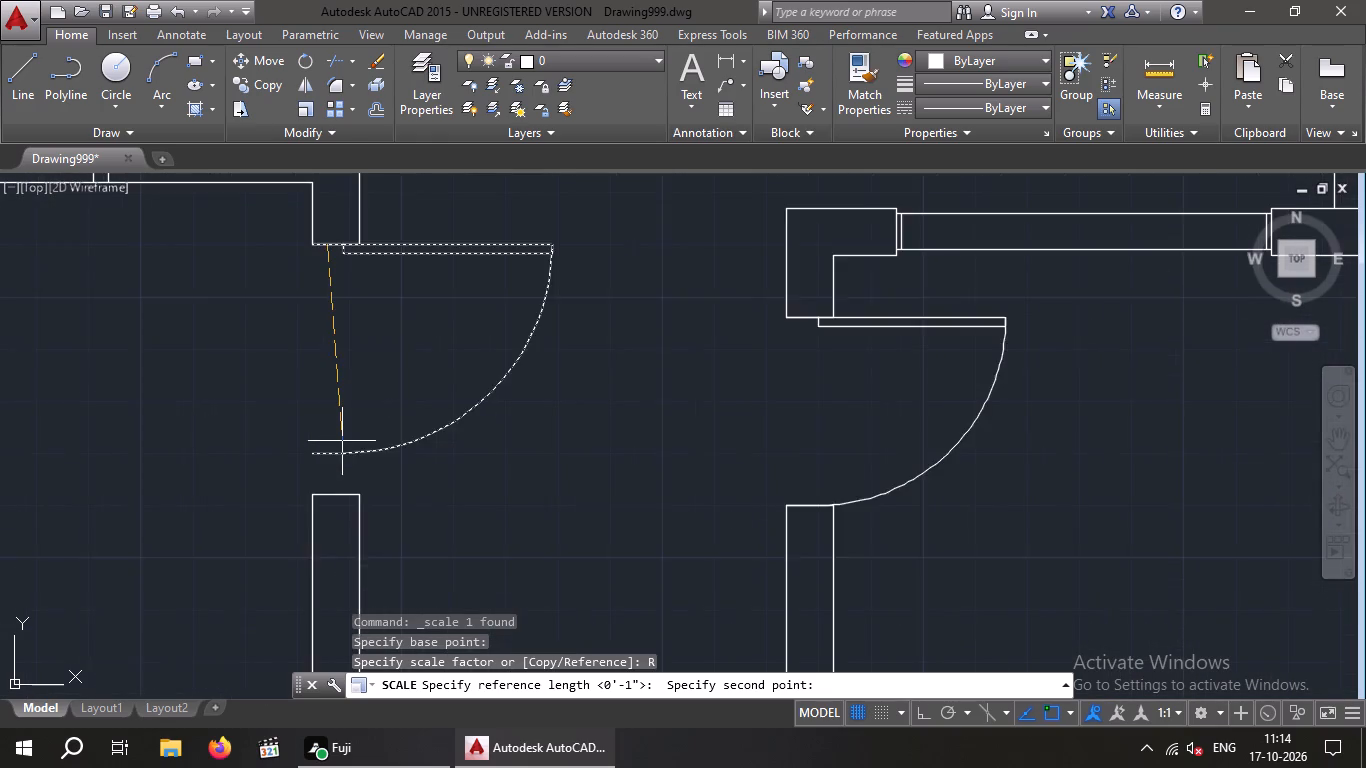
{"action": "scroll", "coordinate": [342, 441], "scroll_direction": "up", "scroll_amount": 4}
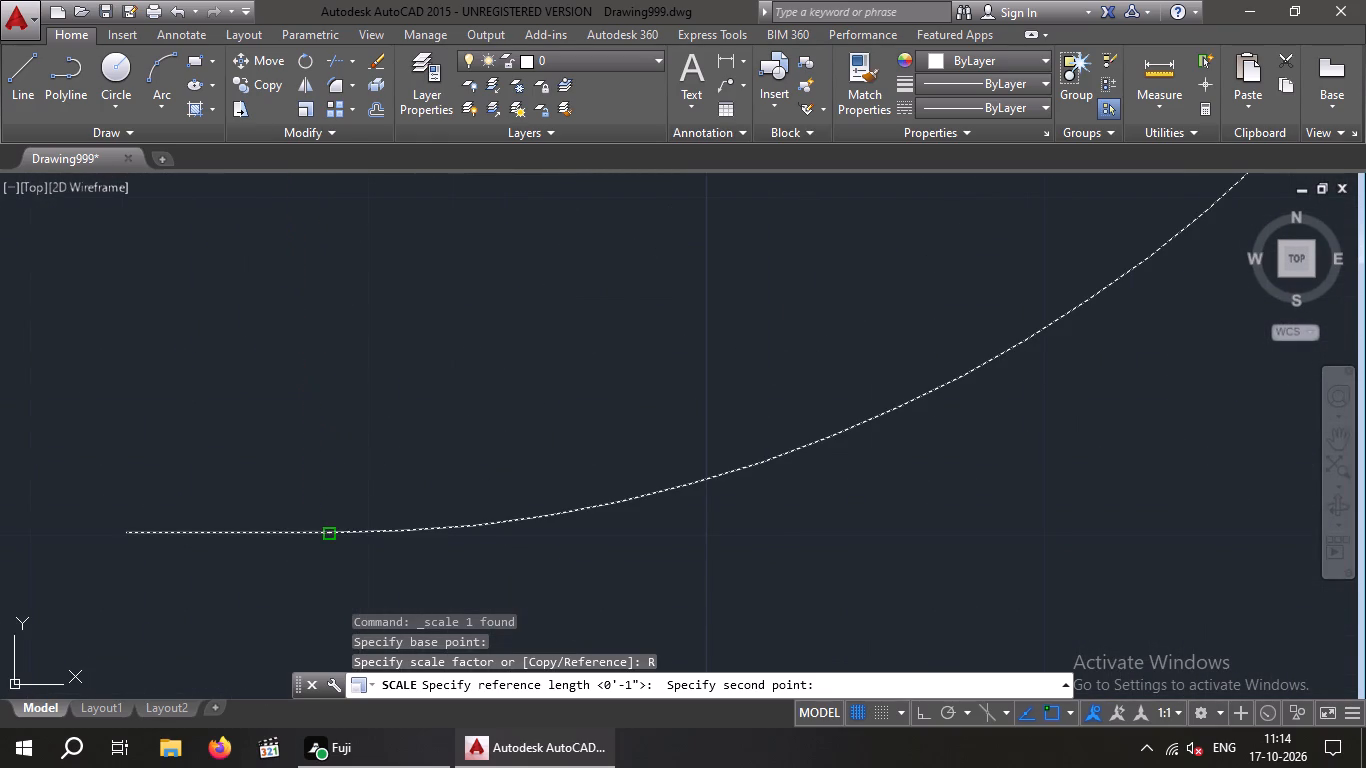
{"action": "left_click", "coordinate": [314, 534]}
{"action": "scroll", "coordinate": [314, 533], "scroll_direction": "down", "scroll_amount": 2}
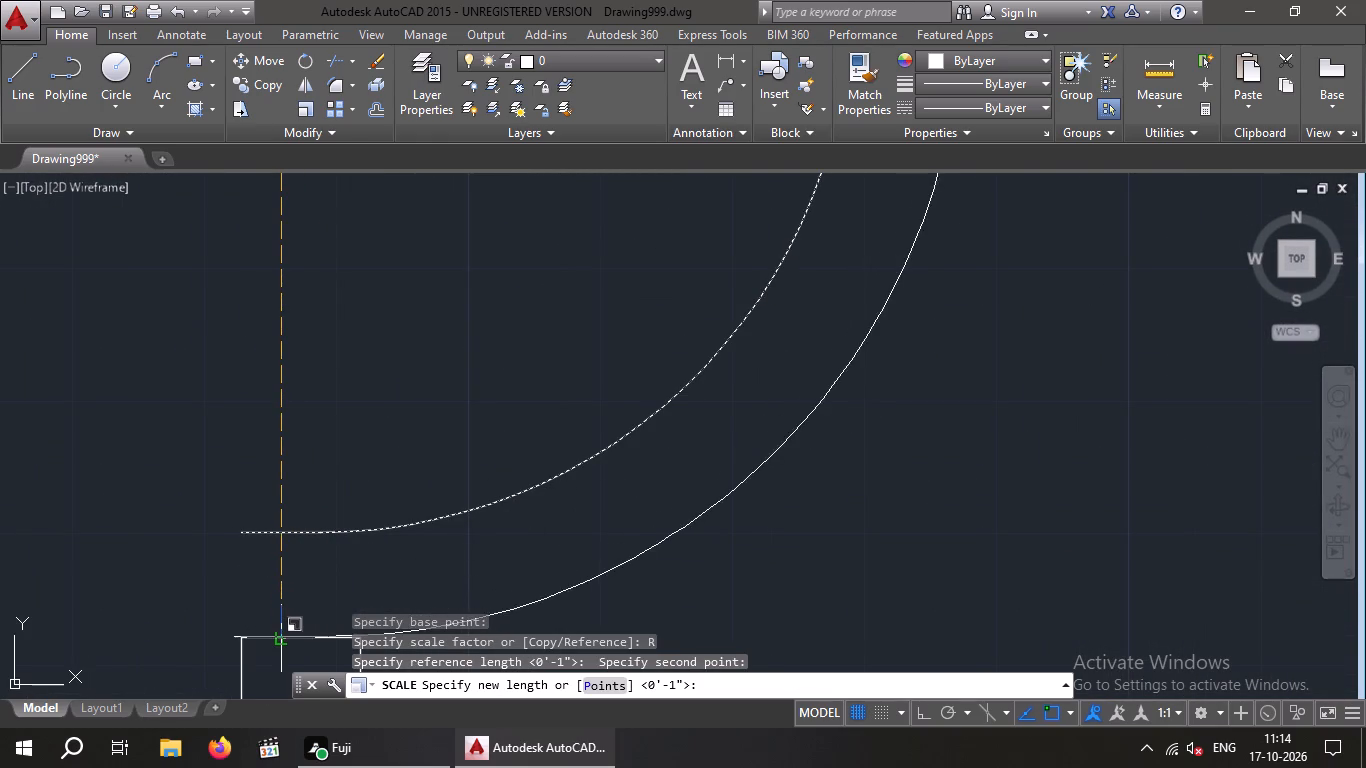
{"action": "scroll", "coordinate": [288, 635], "scroll_direction": "up", "scroll_amount": 3}
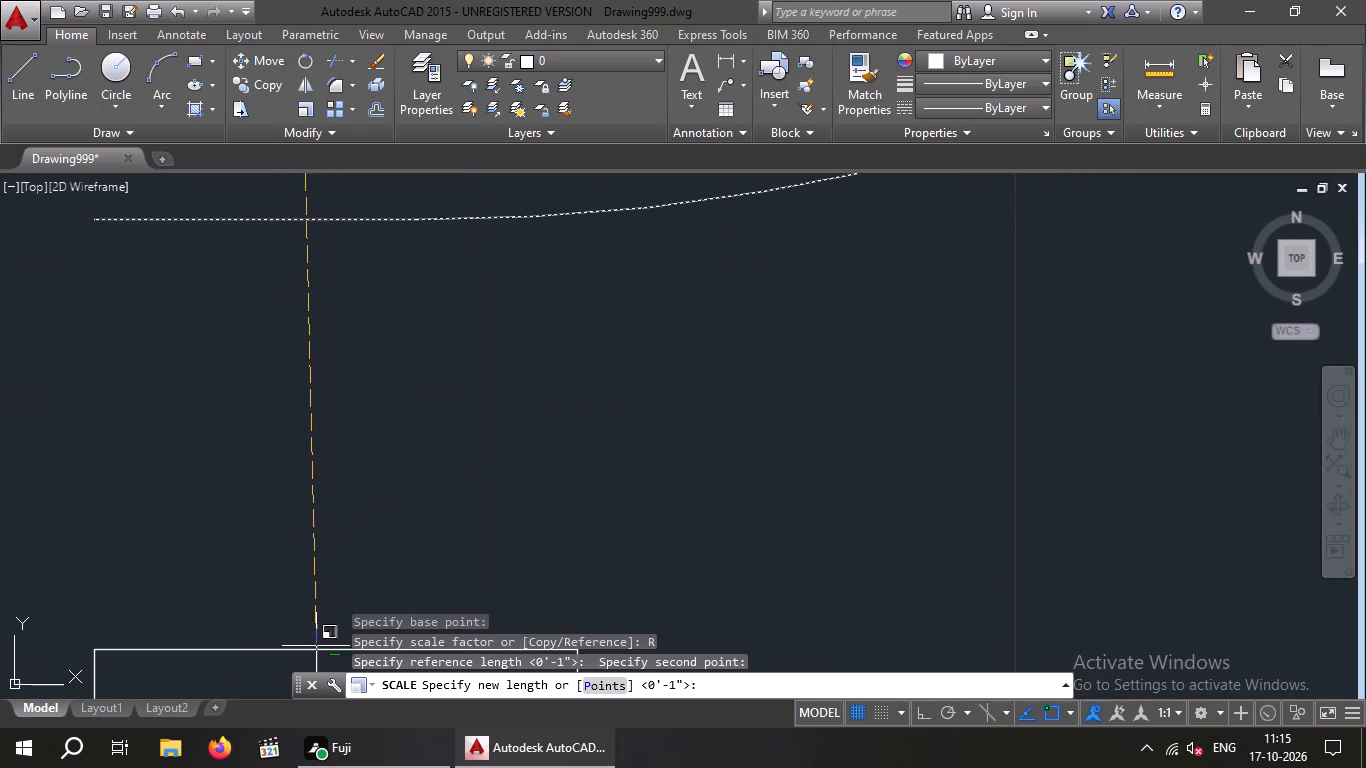
{"action": "left_click", "coordinate": [332, 649]}
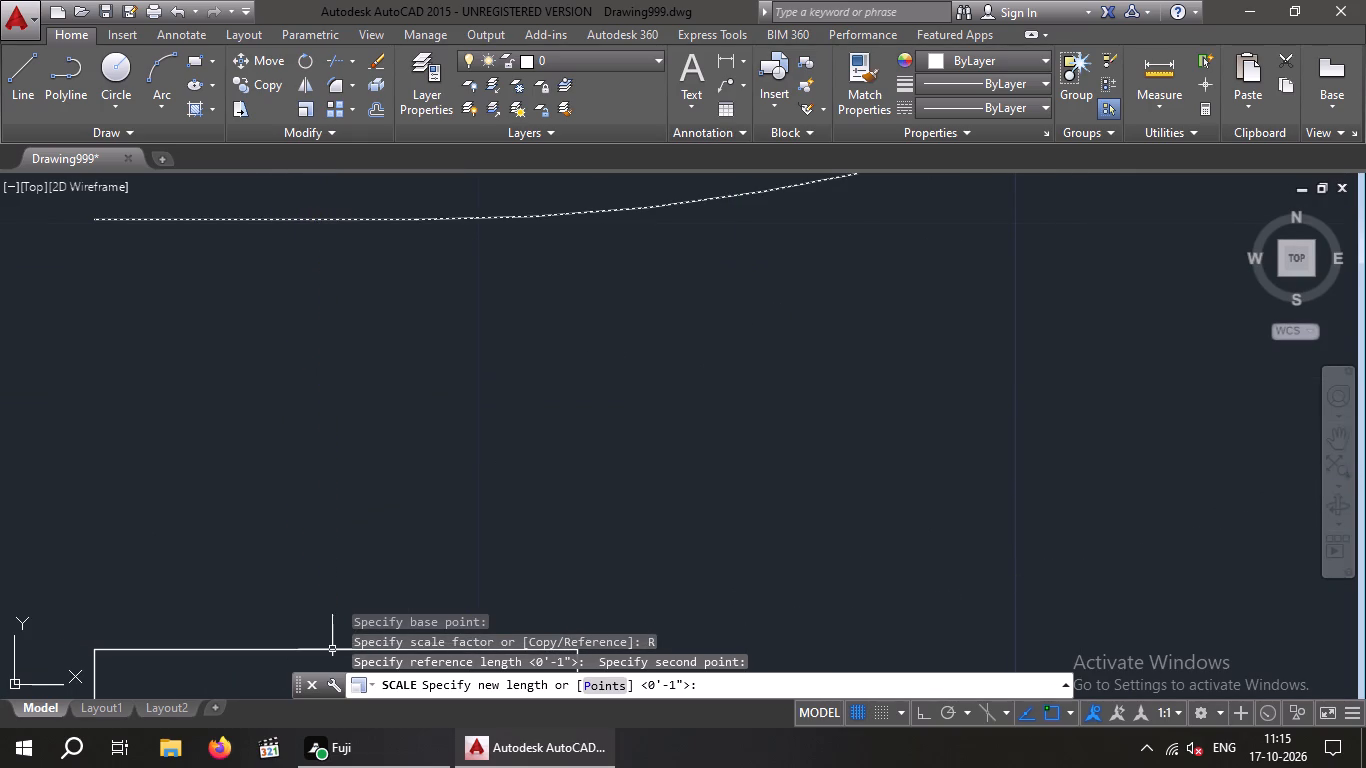
Undo the last reference scaling of the door west of the south-east room.
{"action": "scroll", "coordinate": [365, 562], "scroll_direction": "down", "scroll_amount": 3}
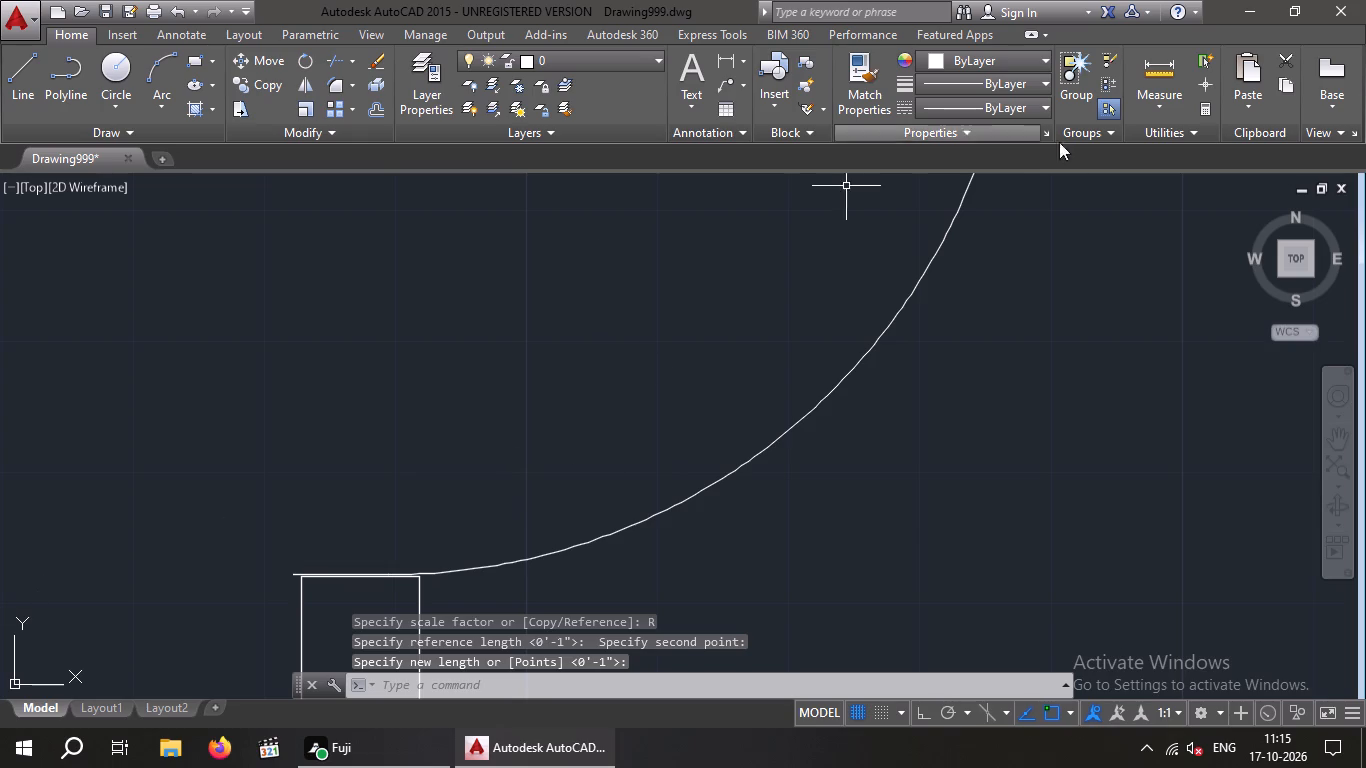
{"action": "scroll", "coordinate": [818, 203], "scroll_direction": "down", "scroll_amount": 3}
{"action": "middle_click_drag", "start_coordinate": [745, 271], "coordinate": [559, 384]}
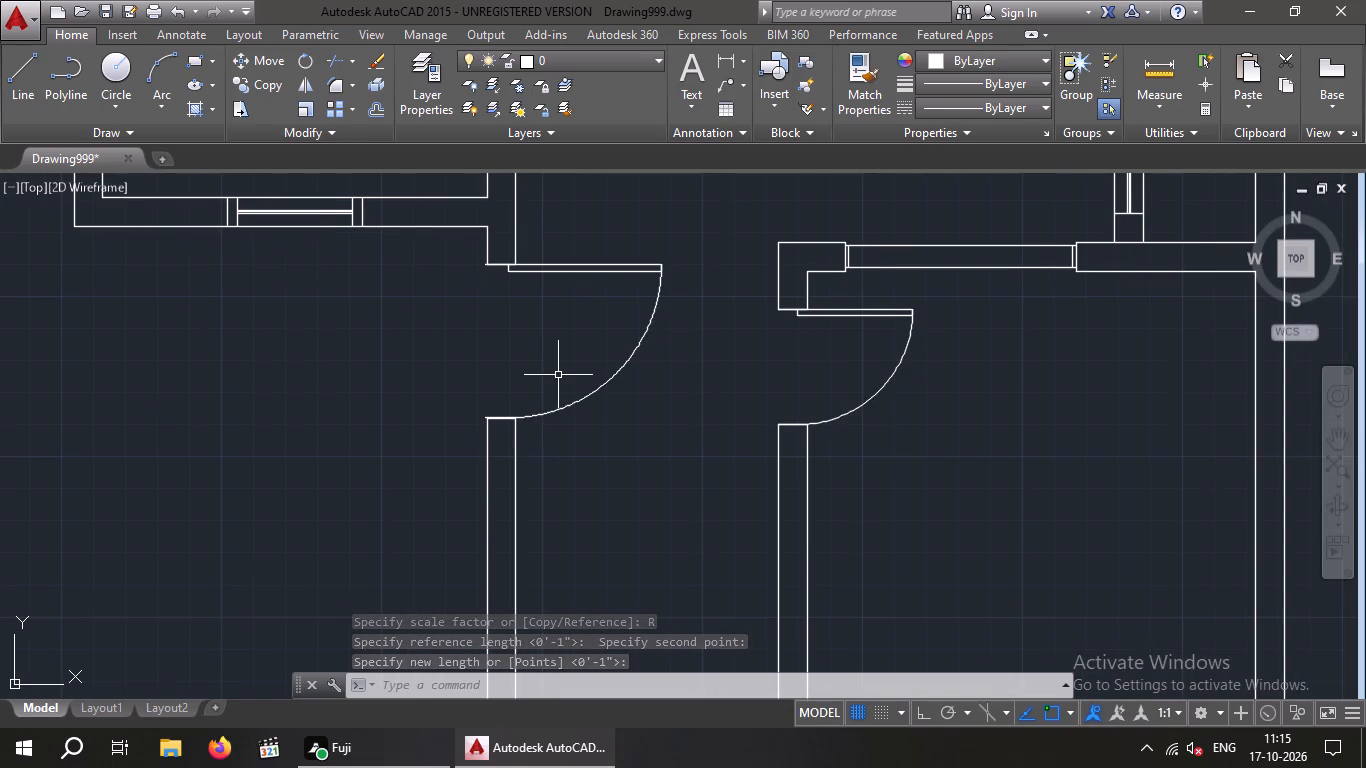
{"action": "key", "text": "ctrl+z"}
{"action": "scroll", "coordinate": [536, 364], "scroll_direction": "down", "scroll_amount": 5}
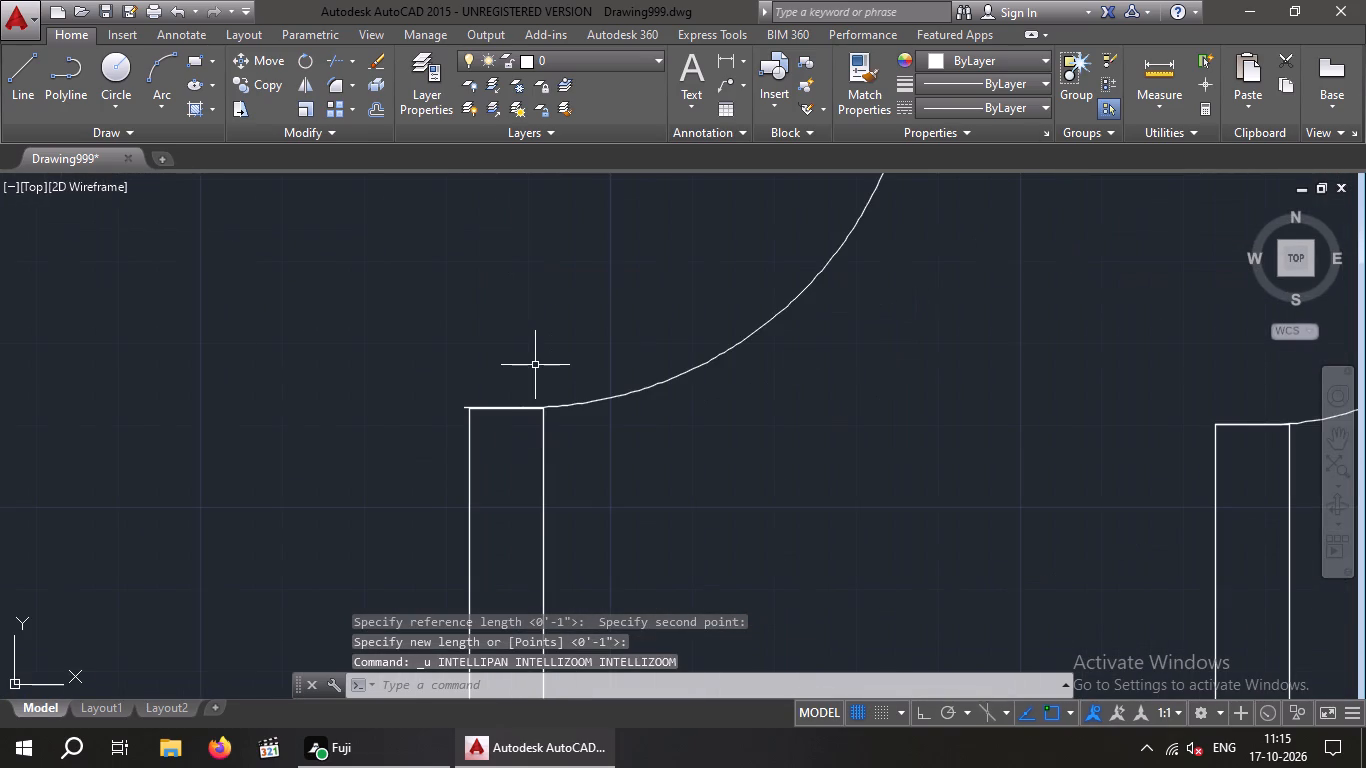
{"action": "key", "text": "ctrl+z"}
{"action": "key", "text": "ctrl+z"}
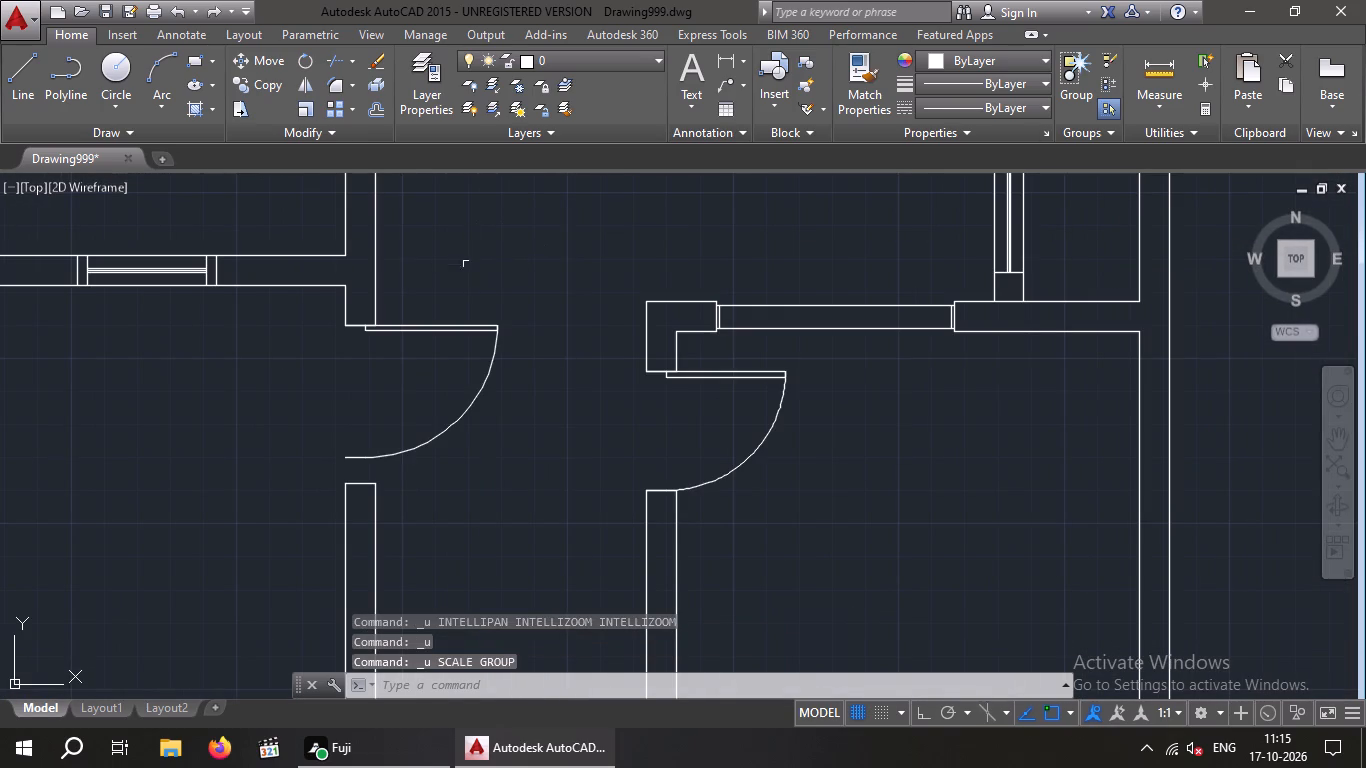
With ortho on, scale the door west of the south-east room by reference from its north jamb midpoint, fitting its swing end to the south jamb.
{"action": "left_click", "coordinate": [453, 329]}
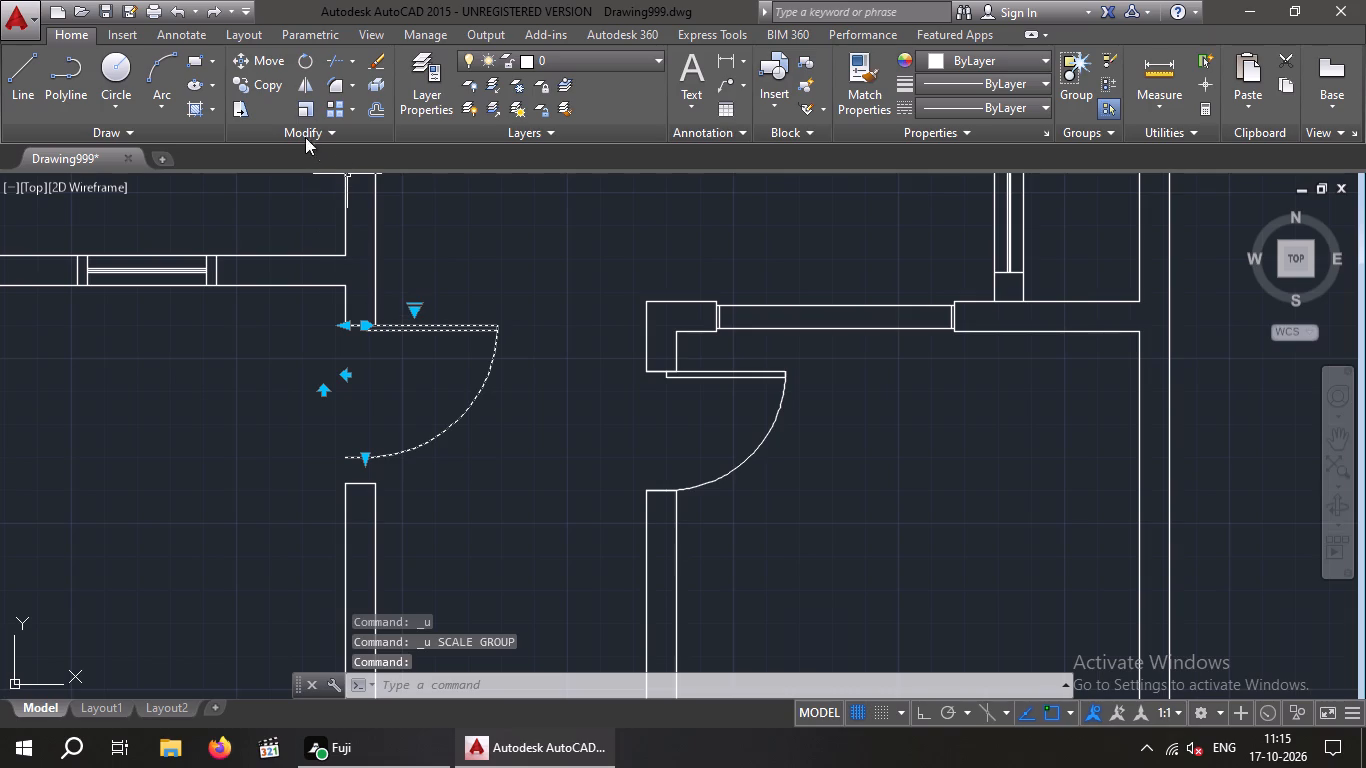
{"action": "left_click", "coordinate": [309, 108]}
{"action": "scroll", "coordinate": [351, 351], "scroll_direction": "up", "scroll_amount": 4}
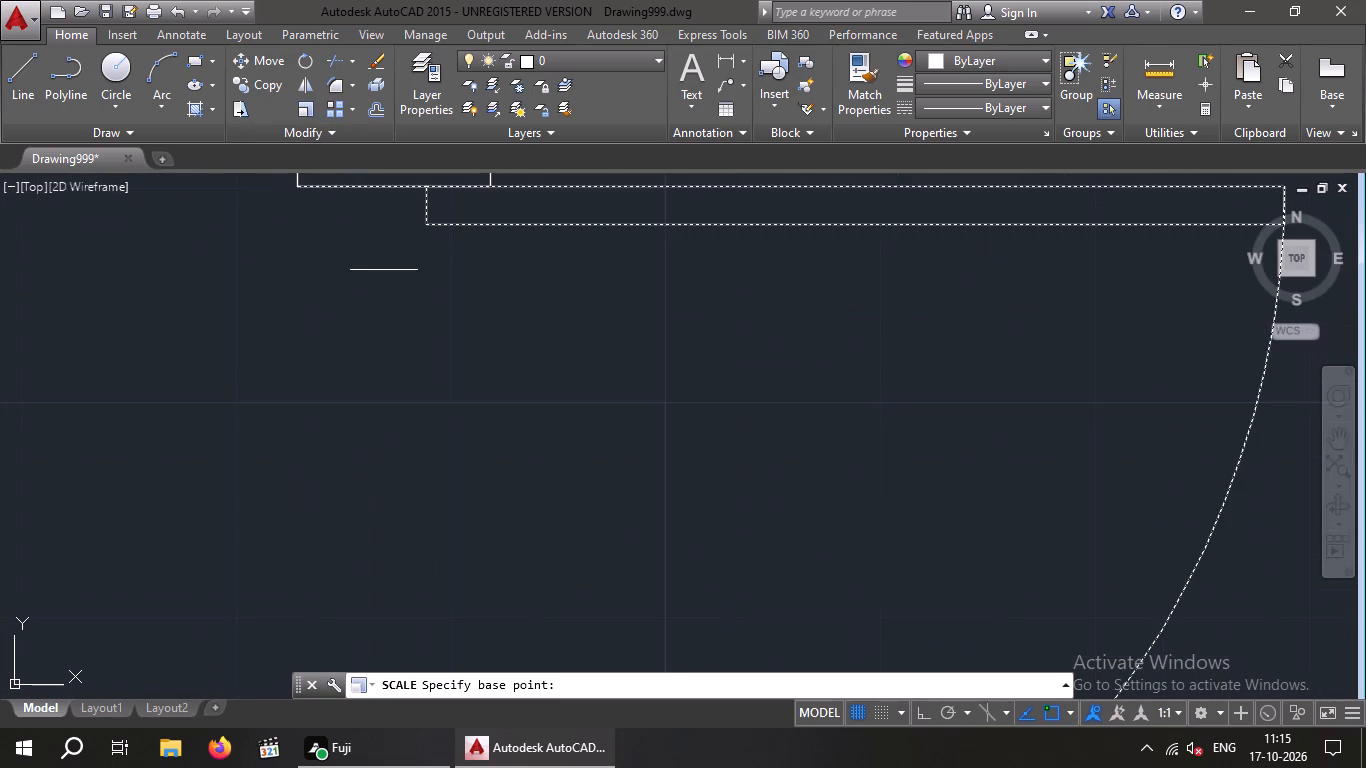
{"action": "scroll", "coordinate": [388, 236], "scroll_direction": "down", "scroll_amount": 1}
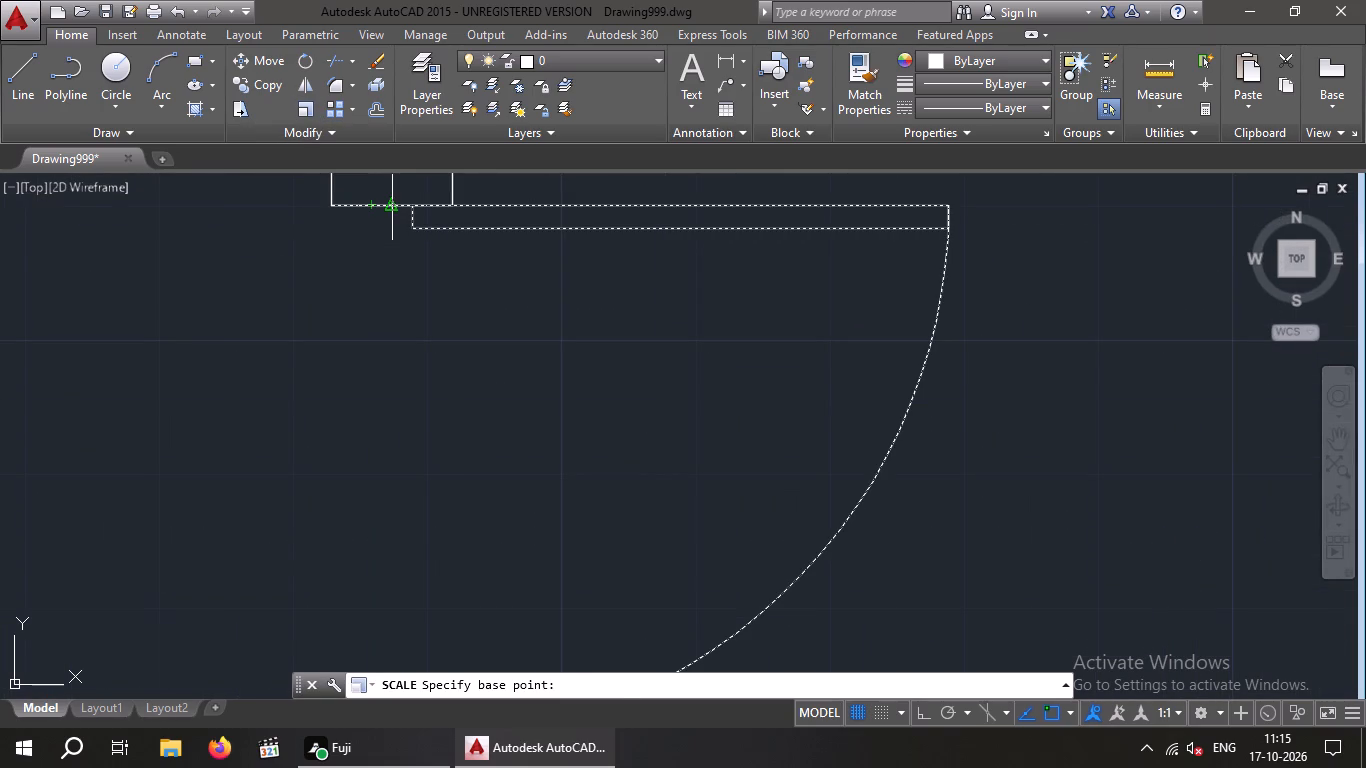
{"action": "left_click", "coordinate": [387, 206]}
{"action": "scroll", "coordinate": [385, 212], "scroll_direction": "down", "scroll_amount": 2}
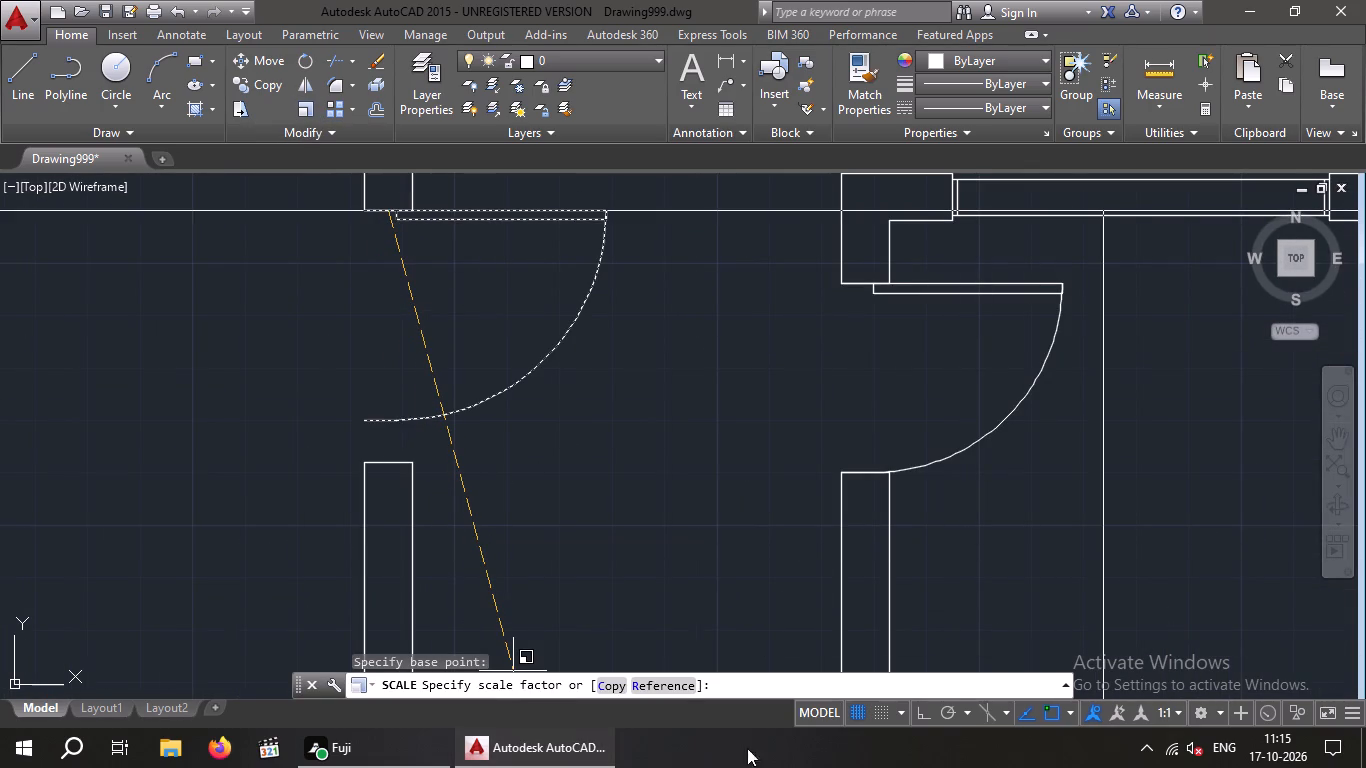
{"action": "left_click", "coordinate": [921, 717]}
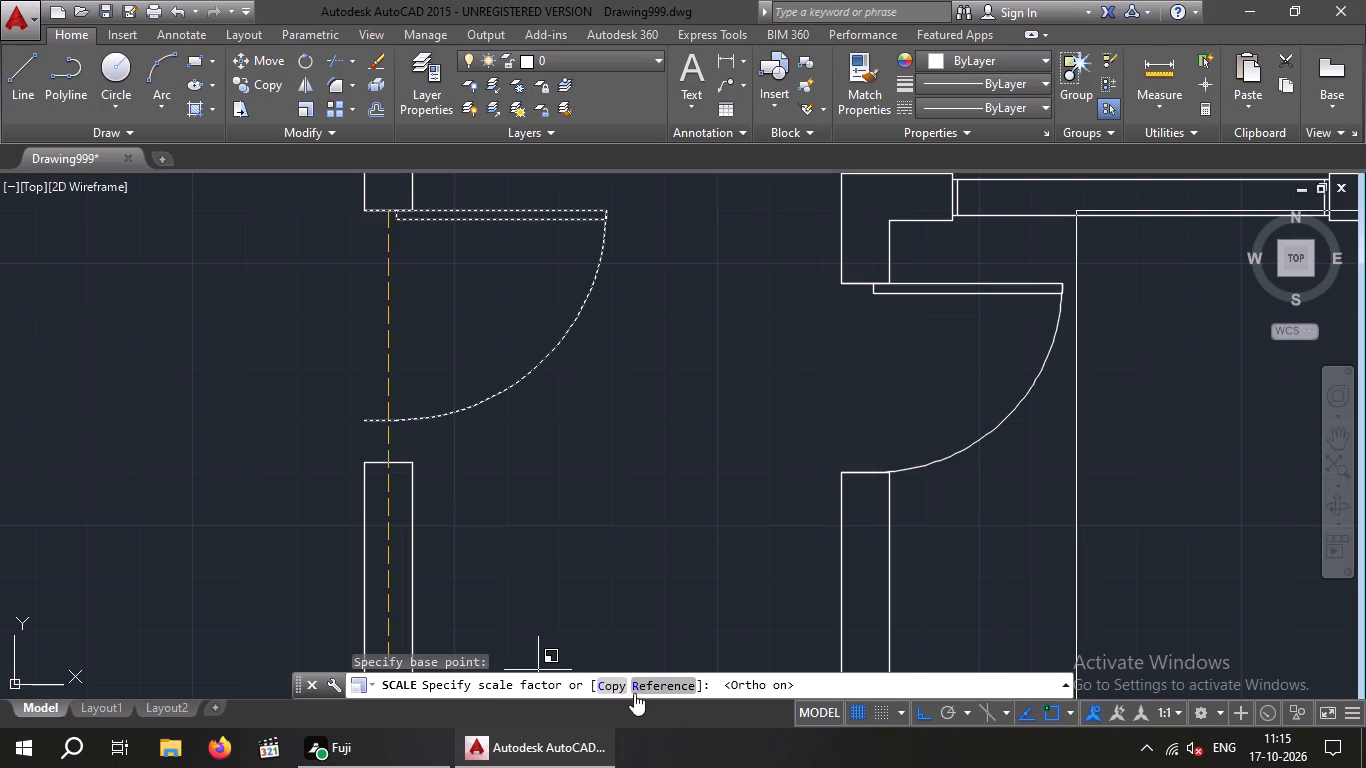
{"action": "left_click", "coordinate": [658, 688]}
{"action": "middle_click_drag", "start_coordinate": [531, 400], "coordinate": [508, 351]}
{"action": "middle_click_drag", "start_coordinate": [489, 375], "coordinate": [524, 486]}
{"action": "left_click_drag", "start_coordinate": [394, 269], "coordinate": [393, 297]}
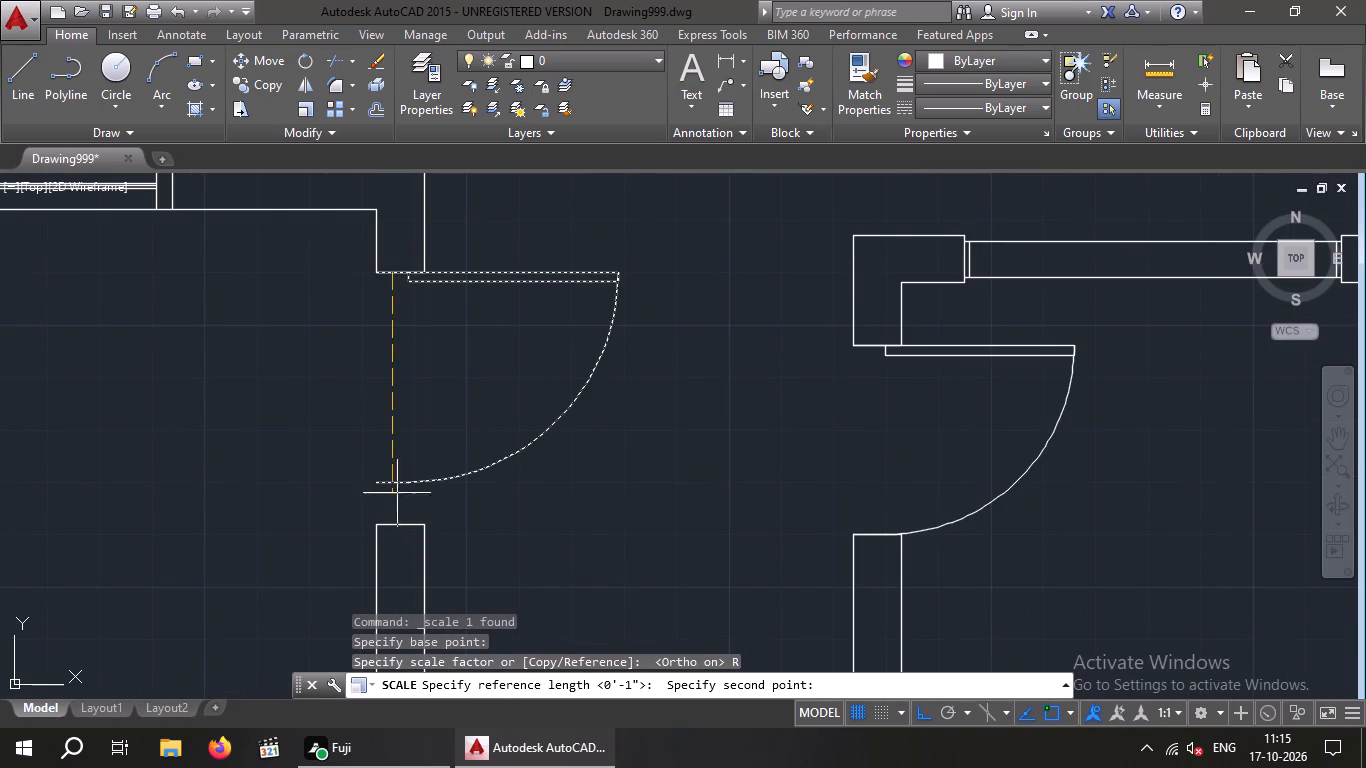
{"action": "left_click", "coordinate": [392, 485]}
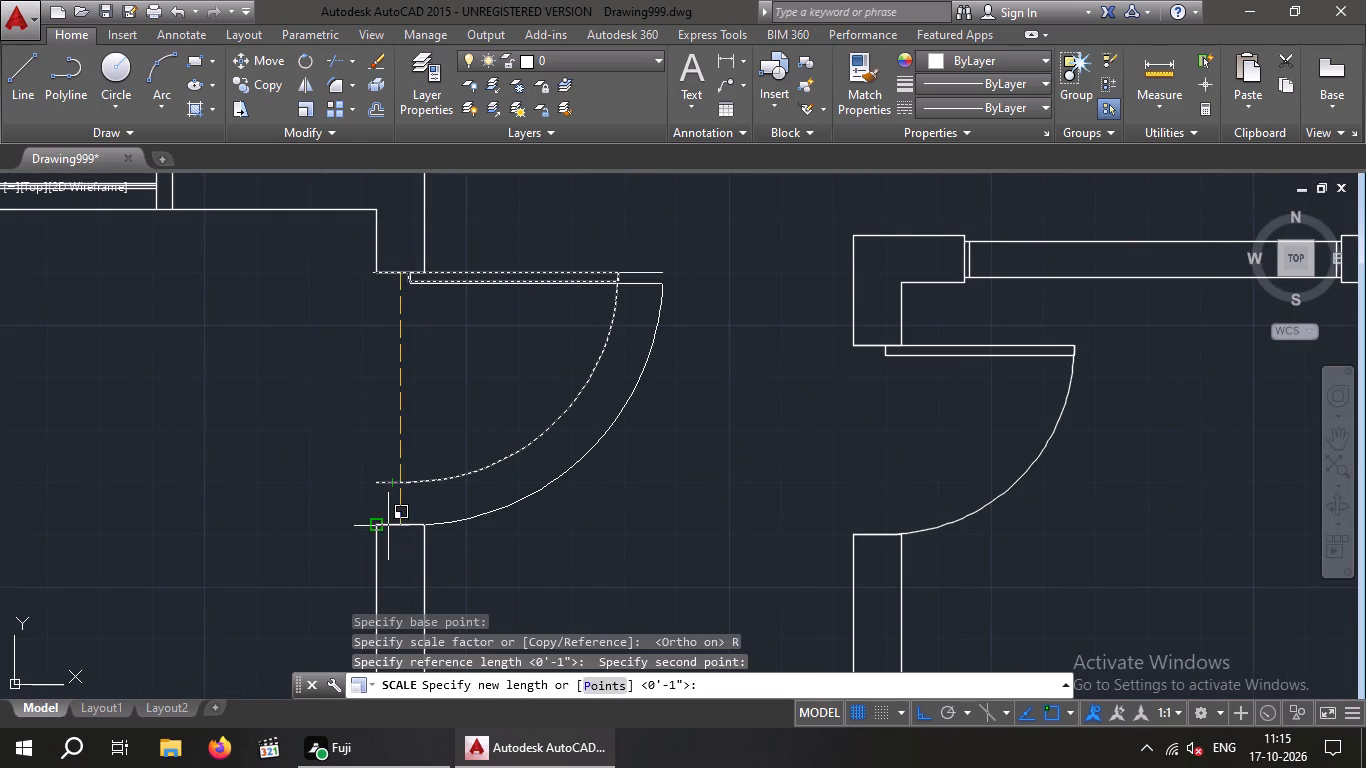
{"action": "scroll", "coordinate": [388, 525], "scroll_direction": "up", "scroll_amount": 4}
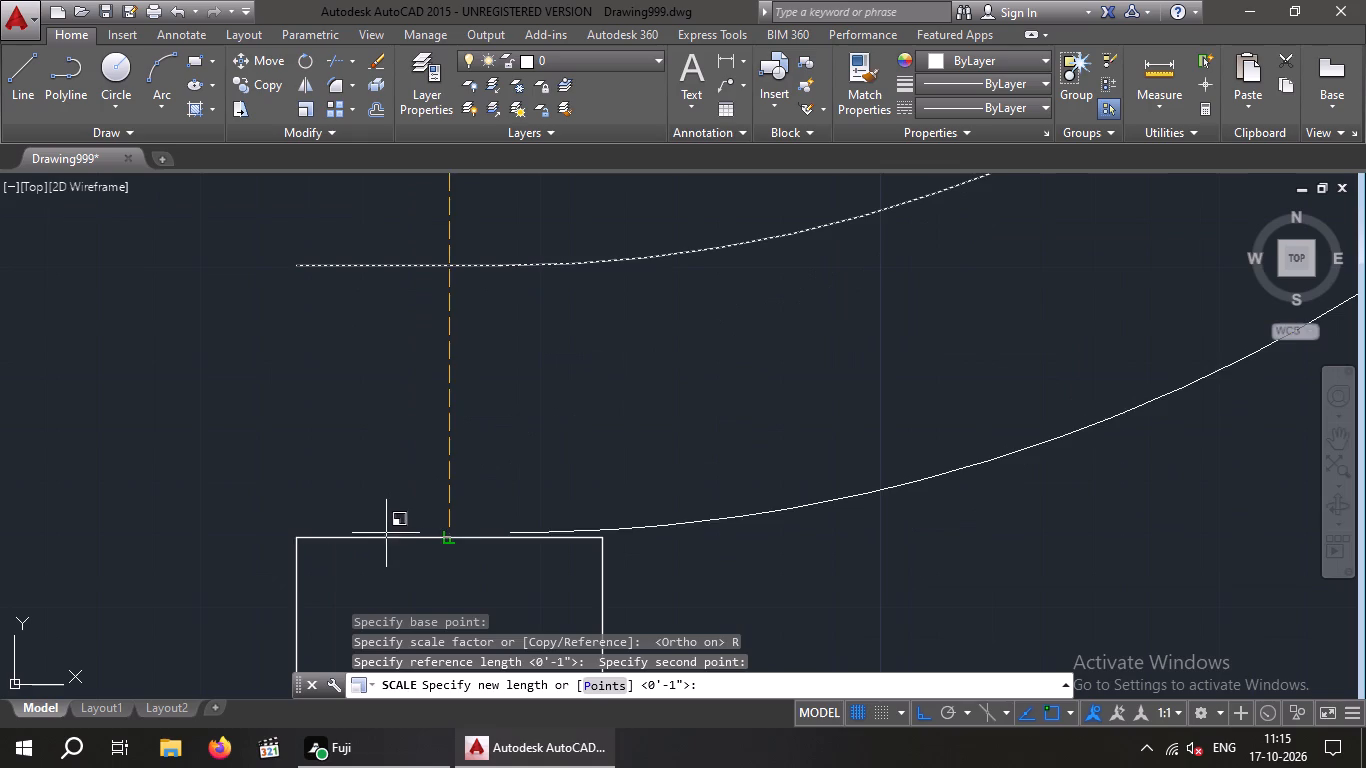
{"action": "left_click", "coordinate": [380, 536]}
{"action": "scroll", "coordinate": [398, 500], "scroll_direction": "down", "scroll_amount": 5}
{"action": "scroll", "coordinate": [439, 413], "scroll_direction": "up", "scroll_amount": 3}
{"action": "scroll", "coordinate": [467, 402], "scroll_direction": "down", "scroll_amount": 3}
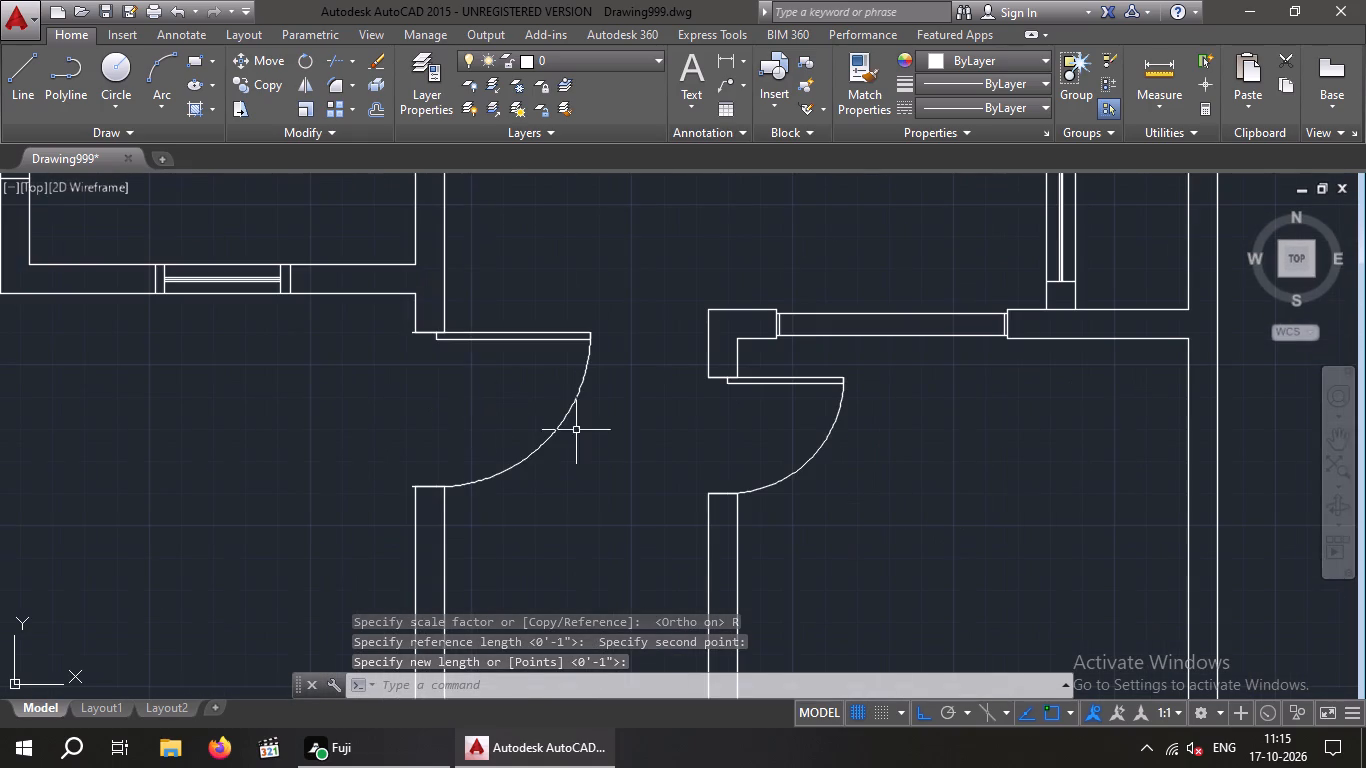
Move the scaled door west of the south-east room from its north-west corner point onto the north jamb's west corner.
{"action": "left_click_drag", "start_coordinate": [570, 453], "coordinate": [555, 421]}
{"action": "left_click", "coordinate": [545, 393]}
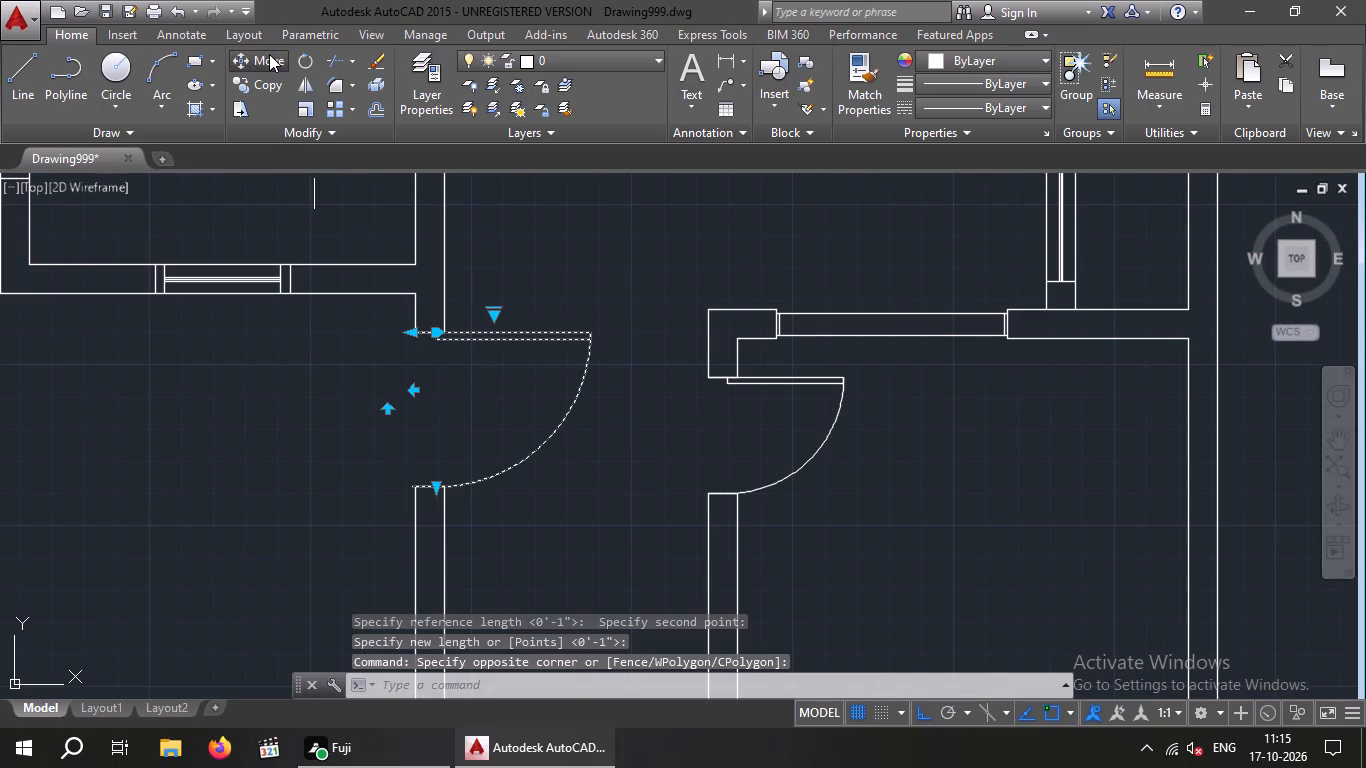
{"action": "left_click", "coordinate": [269, 54]}
{"action": "scroll", "coordinate": [387, 333], "scroll_direction": "up", "scroll_amount": 4}
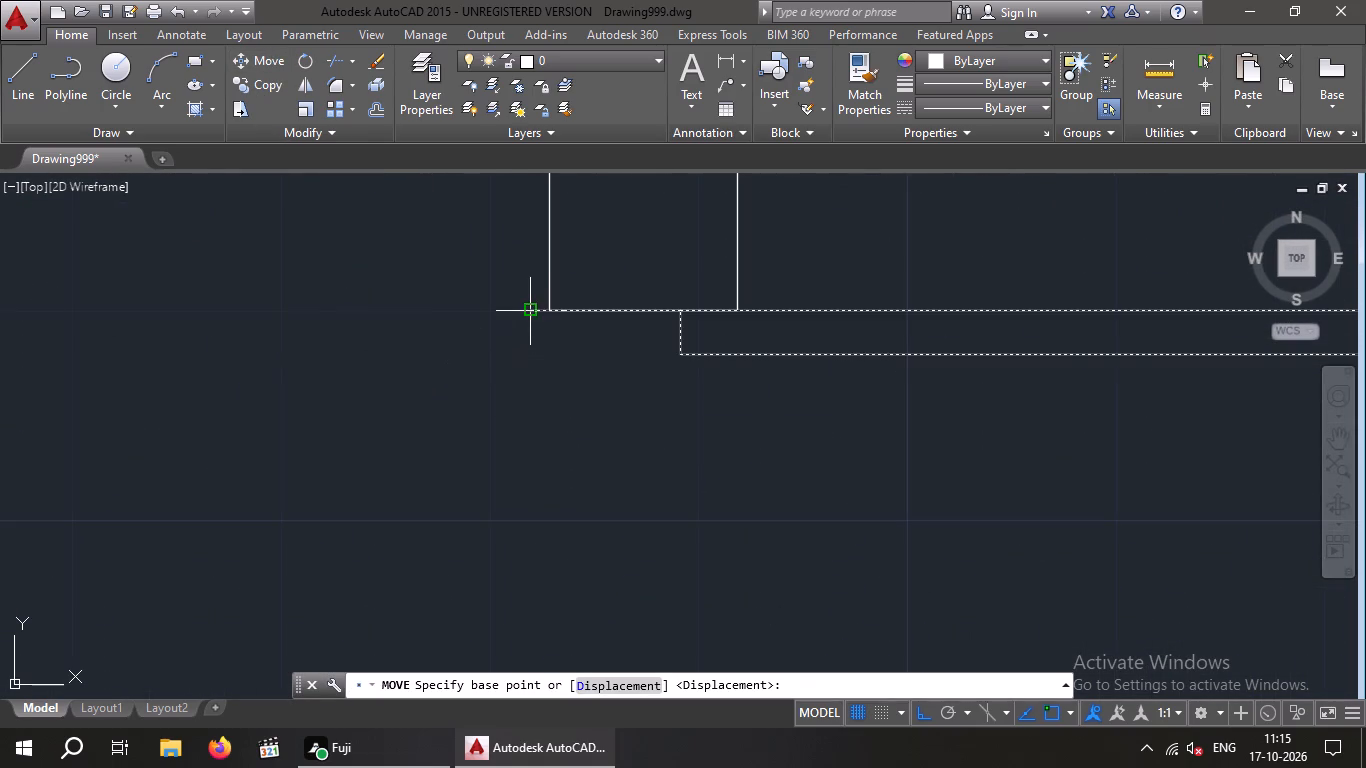
{"action": "left_click", "coordinate": [531, 311]}
{"action": "left_click", "coordinate": [550, 311]}
{"action": "scroll", "coordinate": [517, 353], "scroll_direction": "down", "scroll_amount": 4}
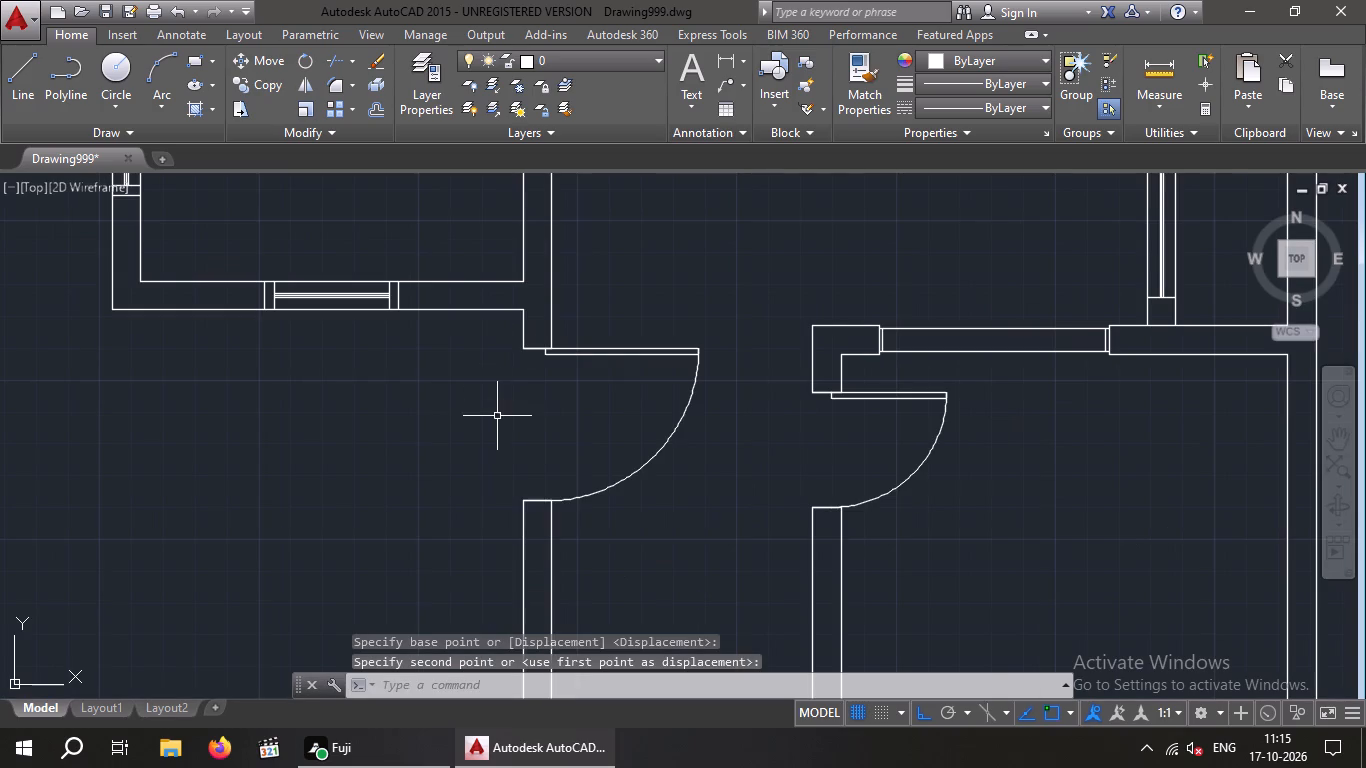
{"action": "key", "text": "Escape"}
{"action": "key", "text": "Escape"}
{"action": "scroll", "coordinate": [507, 388], "scroll_direction": "down", "scroll_amount": 2}
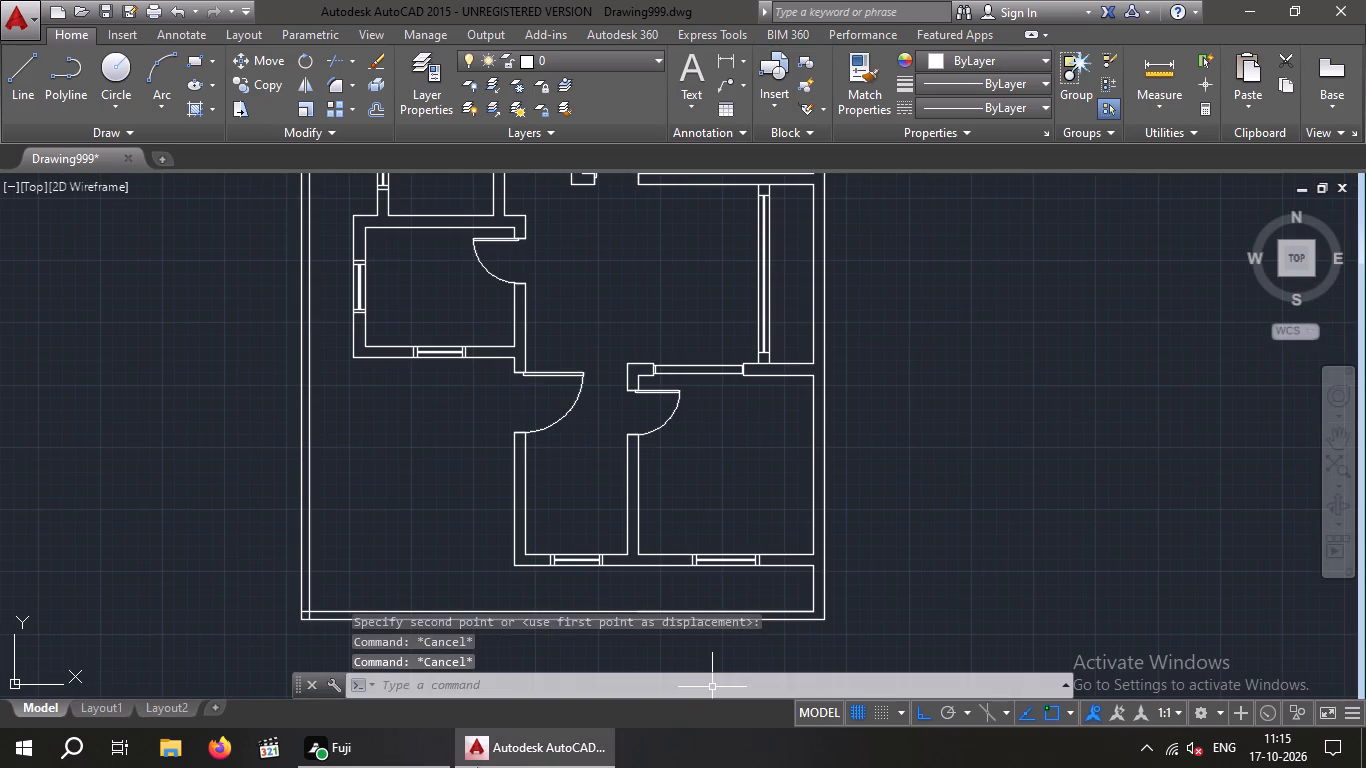
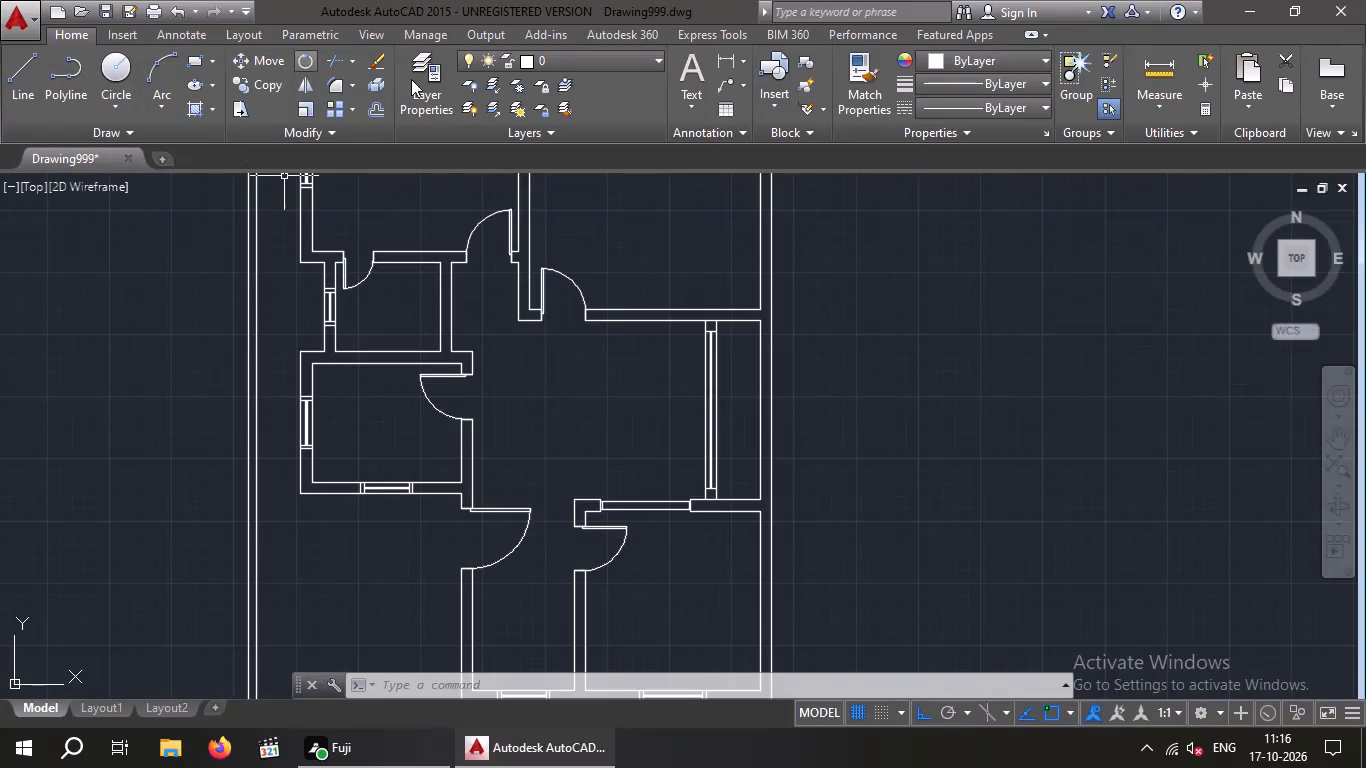
Add the multiline text label LOUNGE with 10" text height in the large central room north of the south-east room.
{"action": "left_click", "coordinate": [686, 66]}
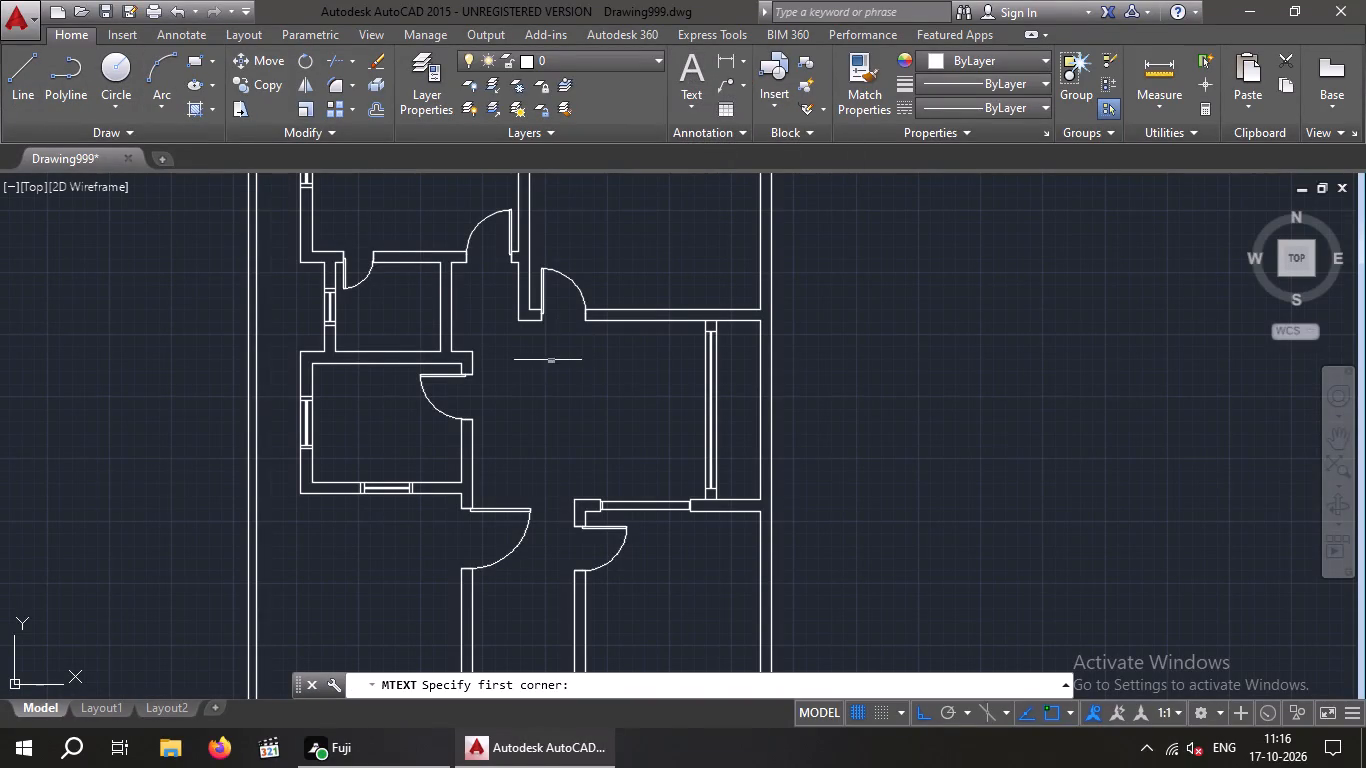
{"action": "left_click_drag", "start_coordinate": [545, 365], "coordinate": [600, 401]}
{"action": "left_click", "coordinate": [658, 435]}
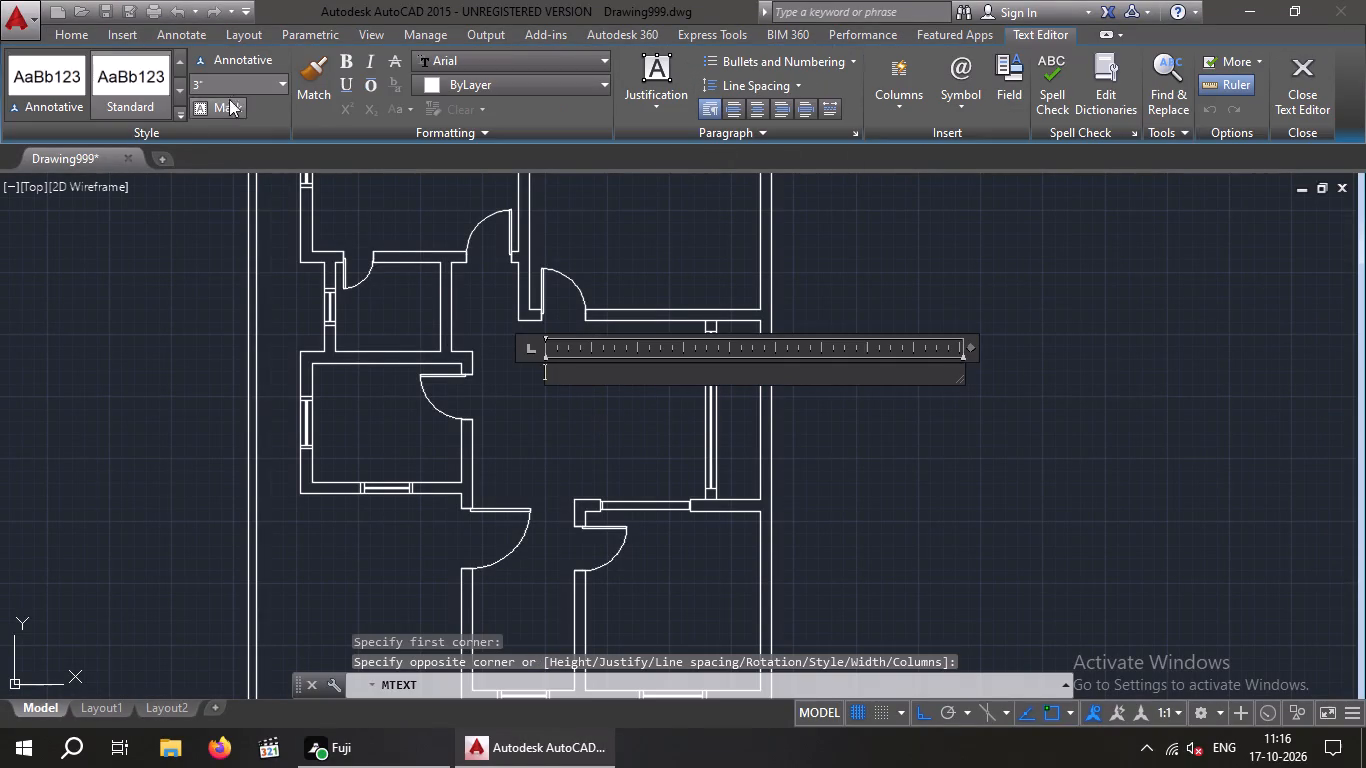
{"action": "left_click", "coordinate": [225, 87]}
{"action": "type", "text": "10\""}
{"action": "key", "text": "Return"}
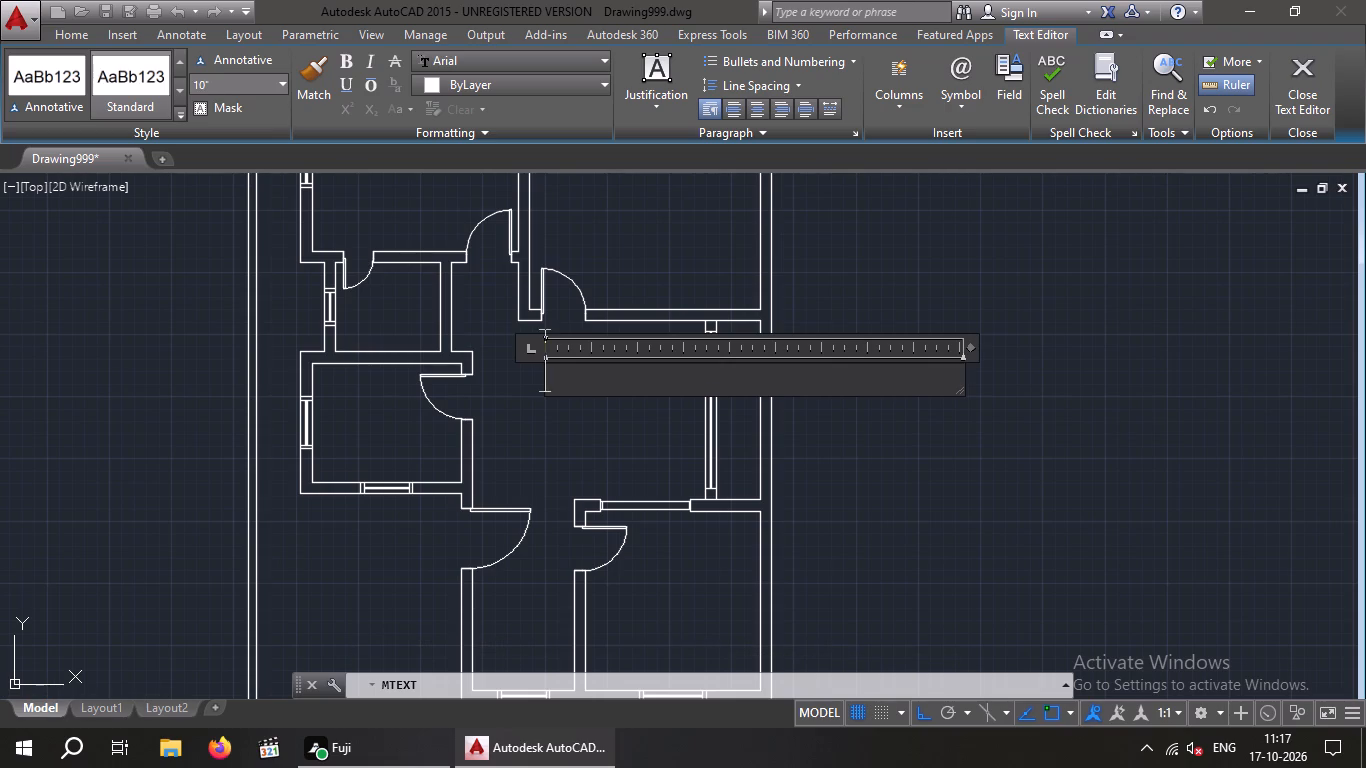
{"action": "type", "text": "LOUN"}
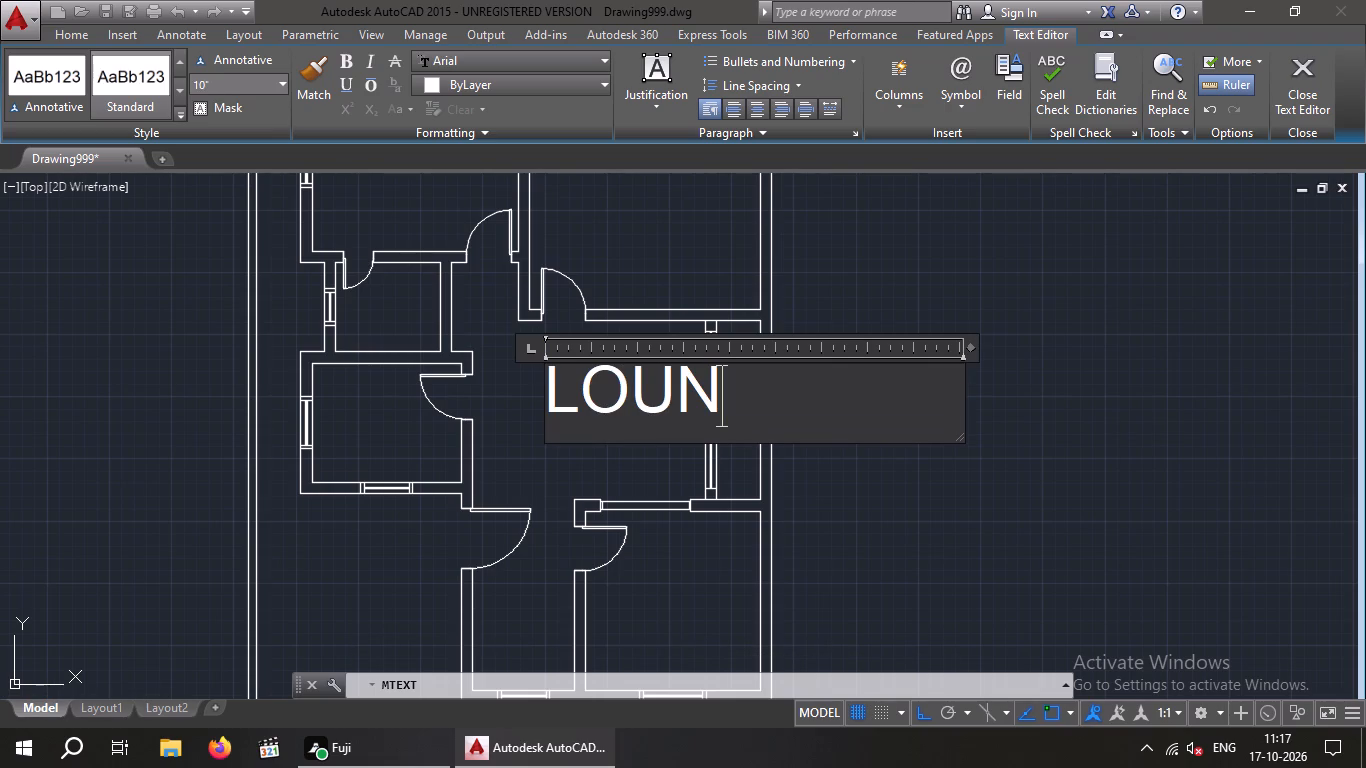
{"action": "type", "text": "GE"}
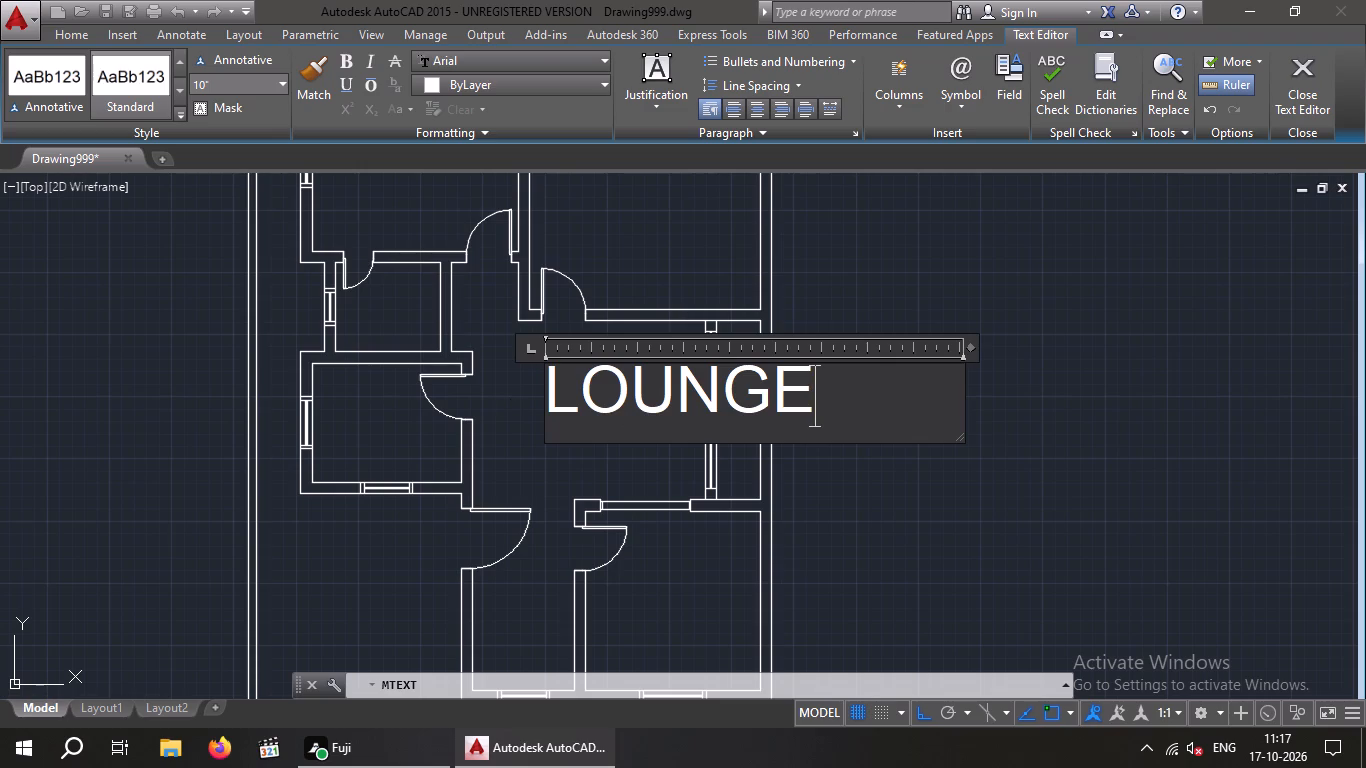
{"action": "left_click", "coordinate": [506, 396]}
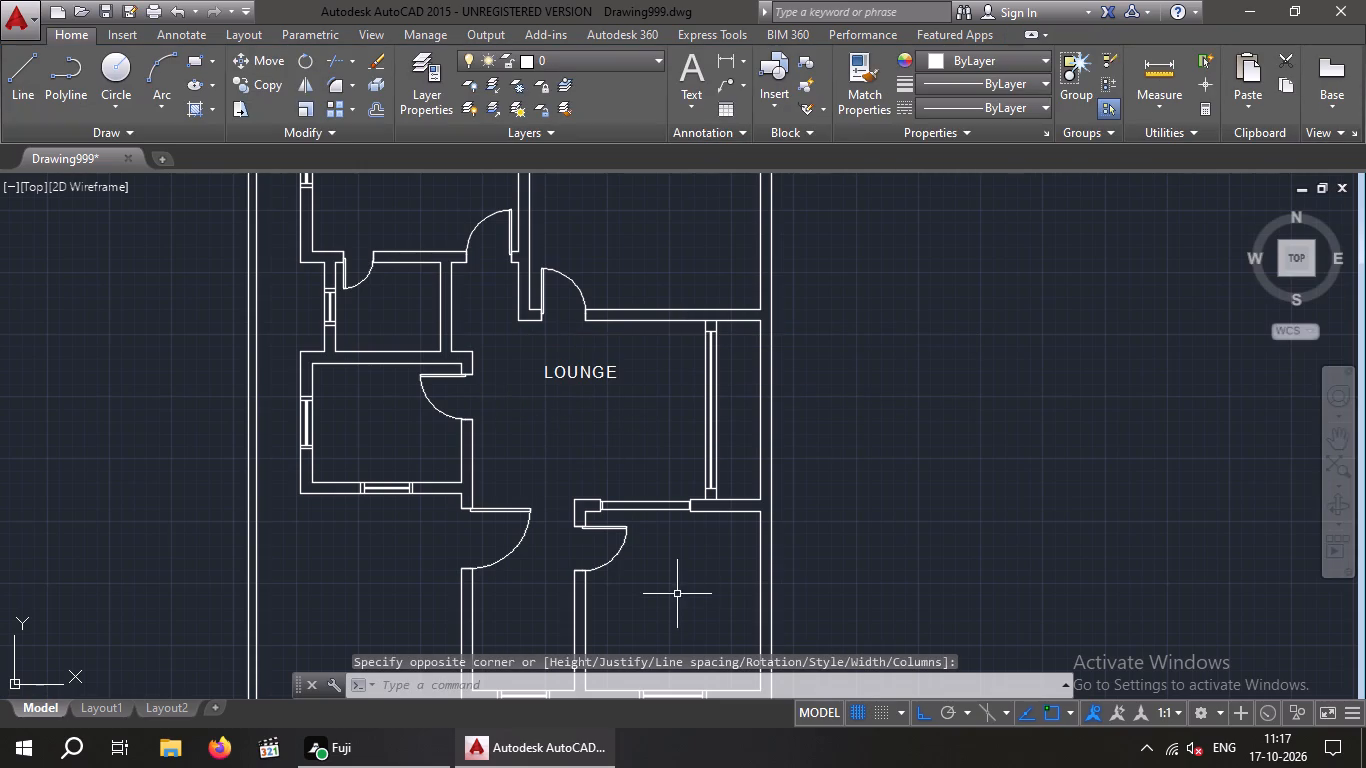
Add the multiline text label DRAWING ROOM with 10" text height in the south-east room.
{"action": "left_click", "coordinate": [694, 74]}
{"action": "scroll", "coordinate": [649, 467], "scroll_direction": "down", "scroll_amount": 1}
{"action": "middle_click_drag", "start_coordinate": [635, 459], "coordinate": [626, 329]}
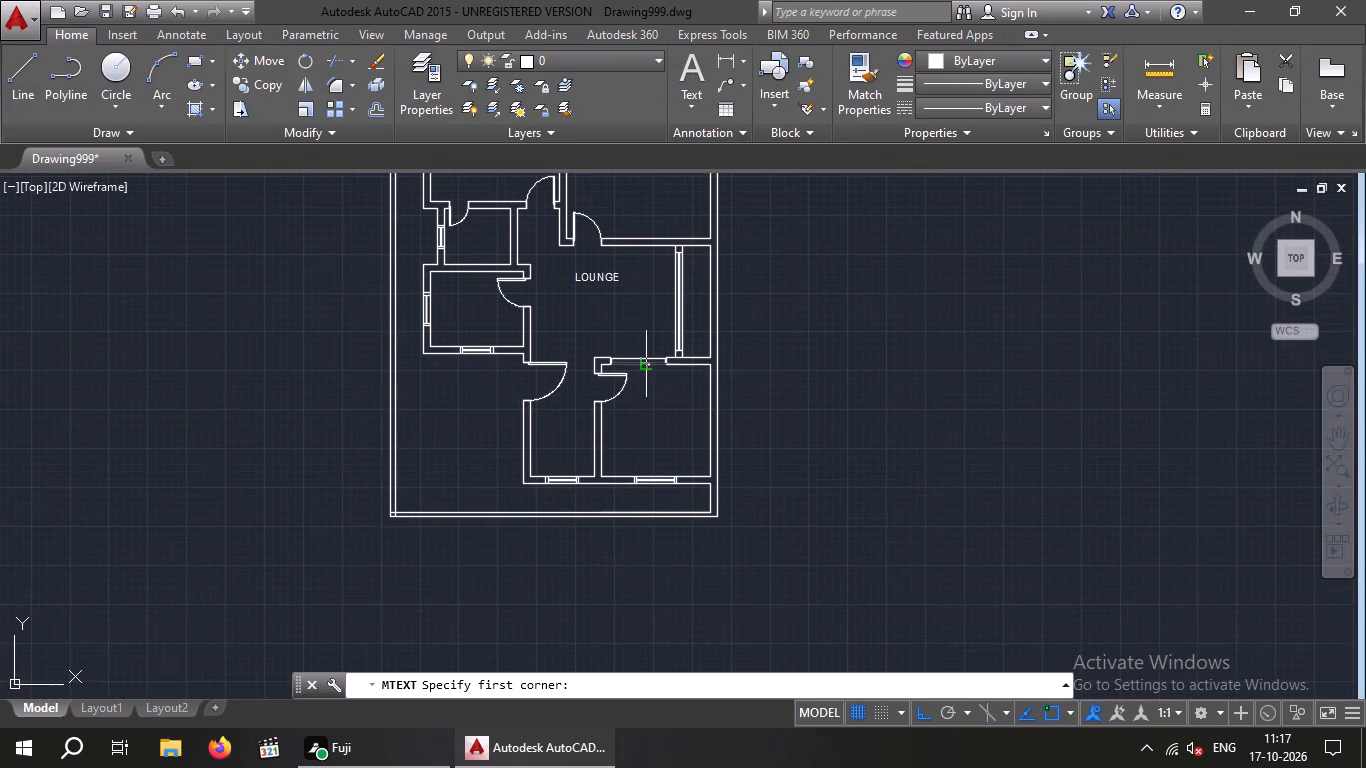
{"action": "scroll", "coordinate": [646, 371], "scroll_direction": "up", "scroll_amount": 1}
{"action": "left_click", "coordinate": [638, 422]}
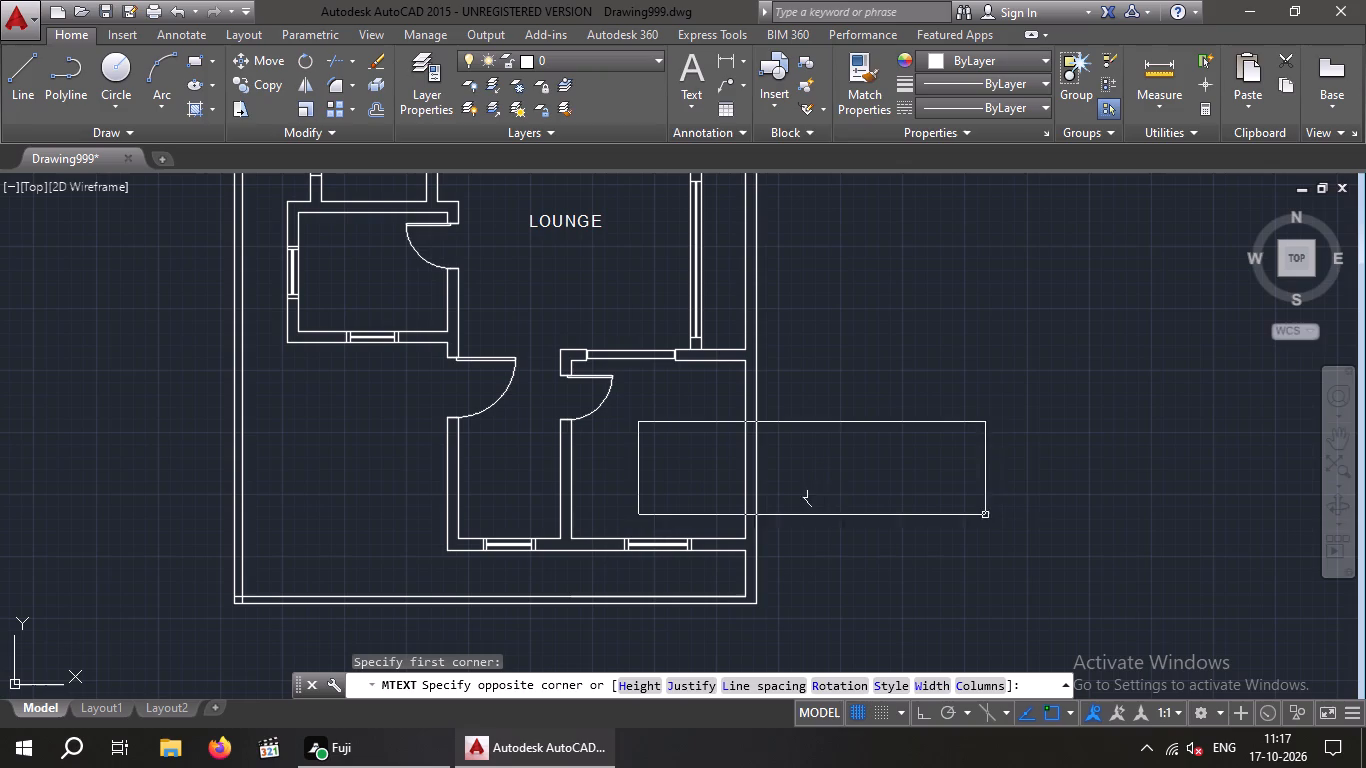
{"action": "left_click", "coordinate": [1038, 516]}
{"action": "left_click", "coordinate": [213, 79]}
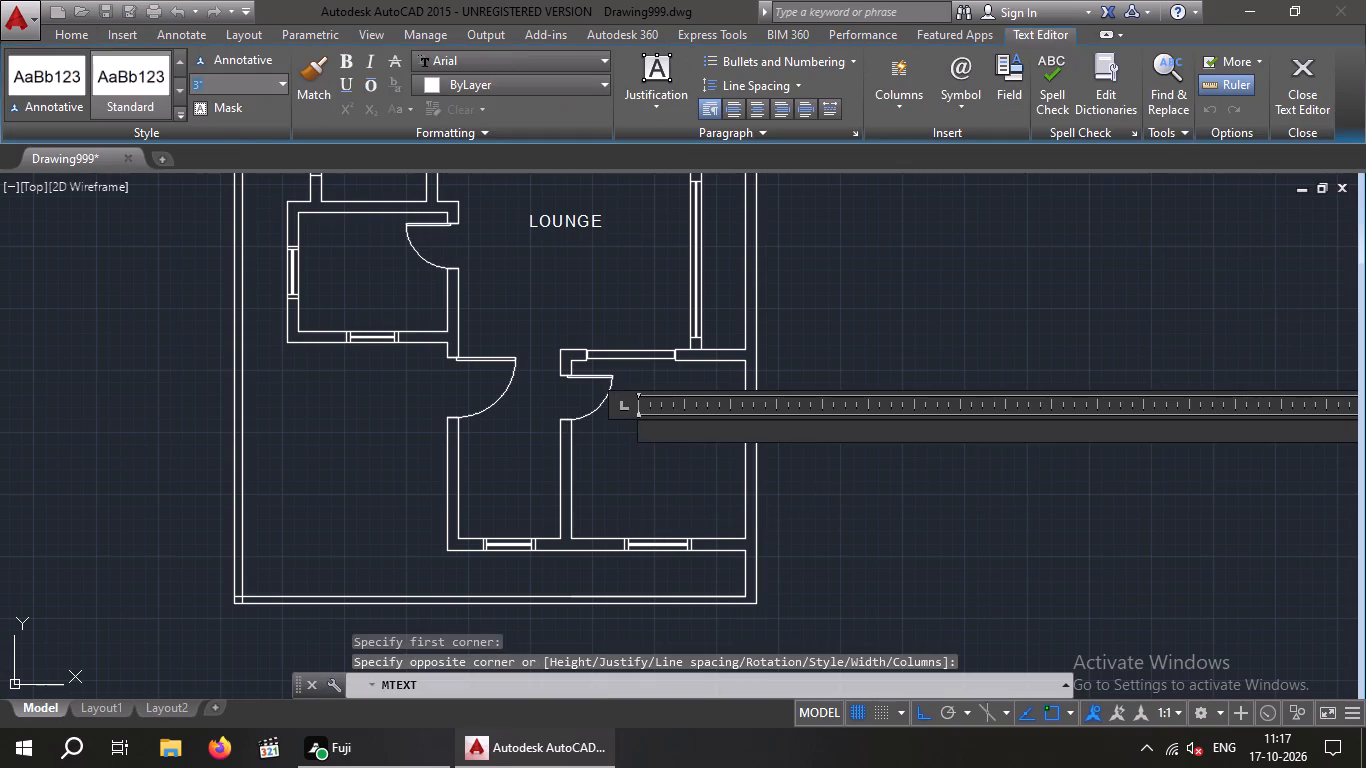
{"action": "type", "text": "10\""}
{"action": "key", "text": "Return"}
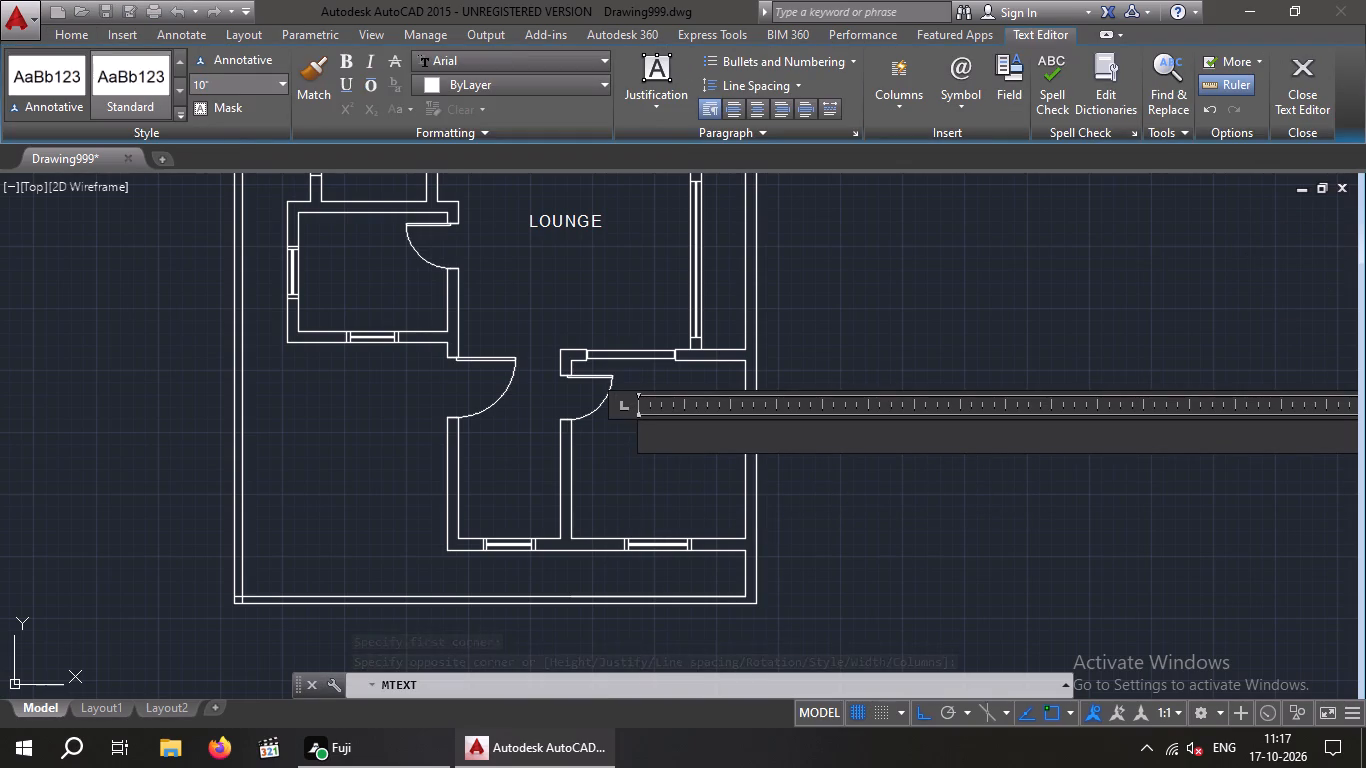
{"action": "type", "text": "DRAWING"}
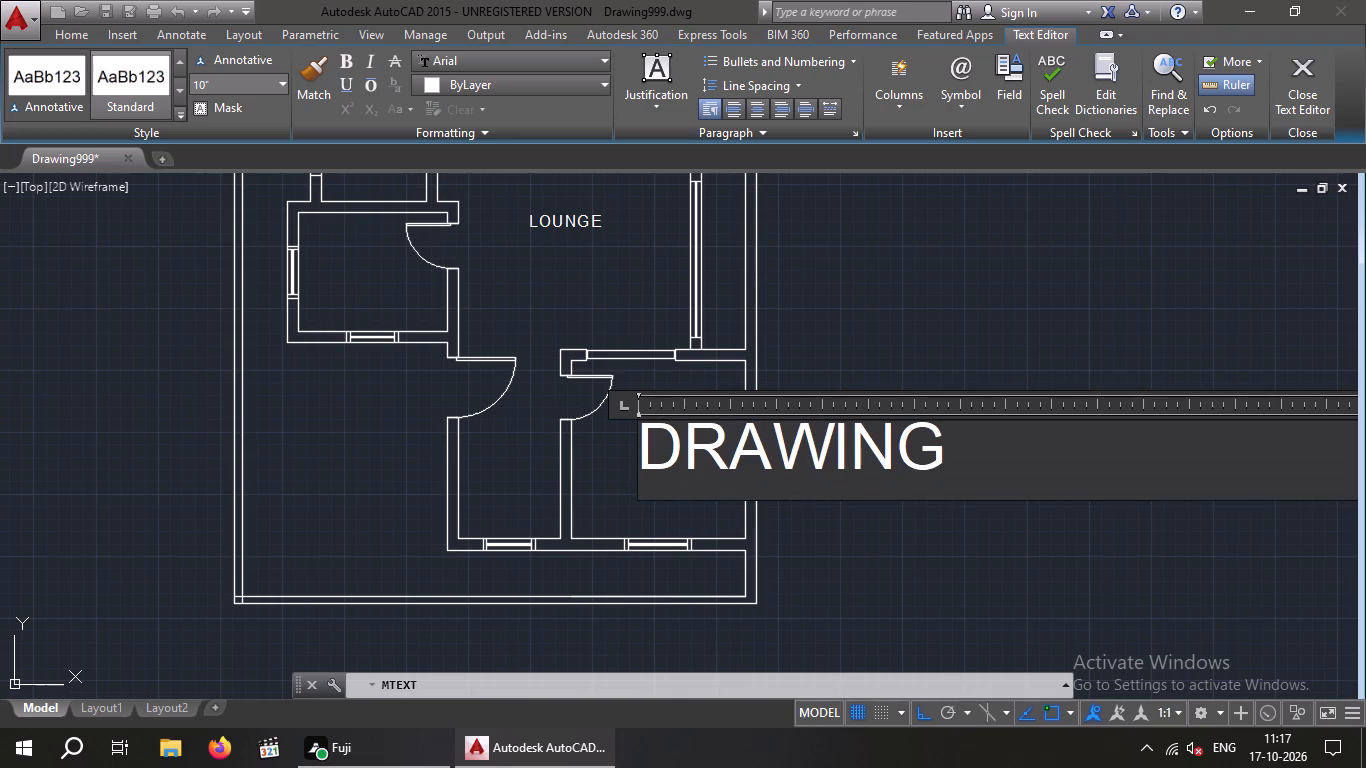
{"action": "key", "text": "space"}
{"action": "type", "text": "ROOM"}
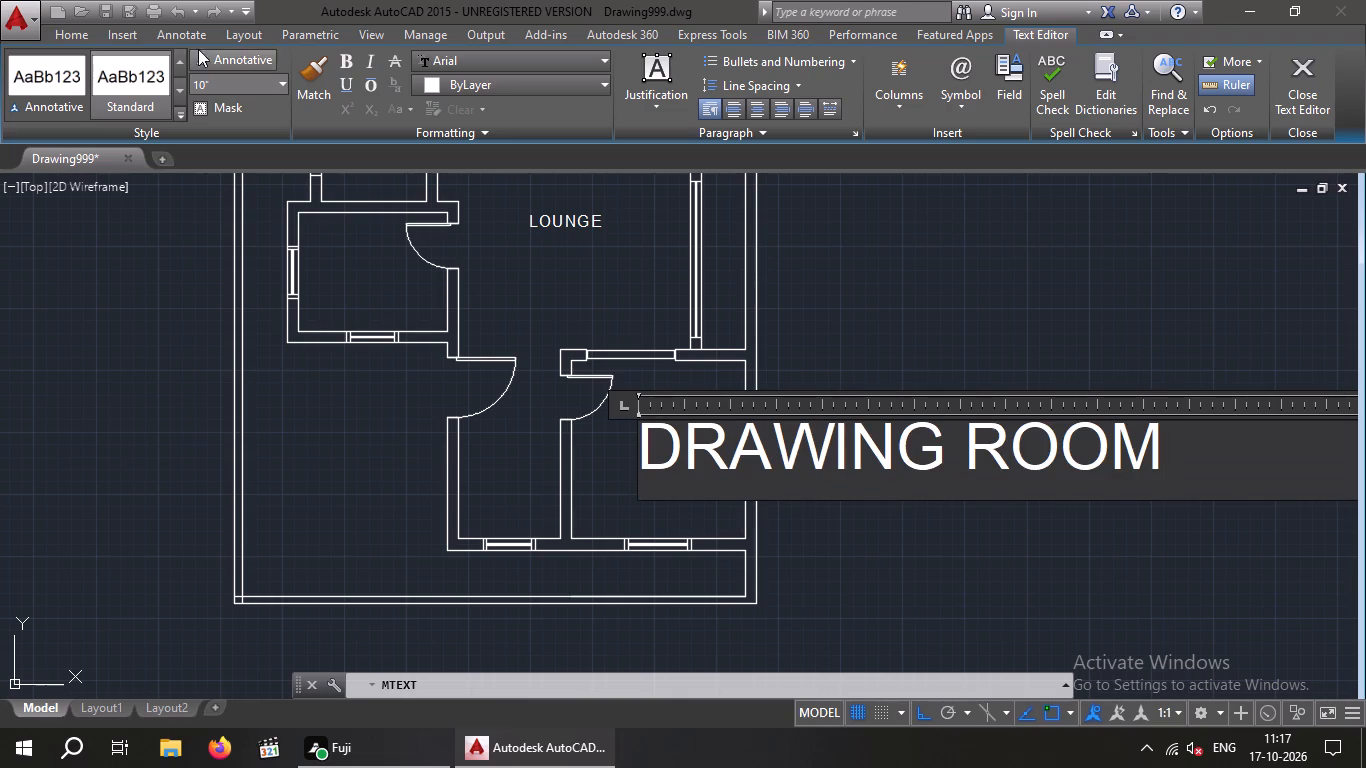
{"action": "left_click", "coordinate": [893, 360]}
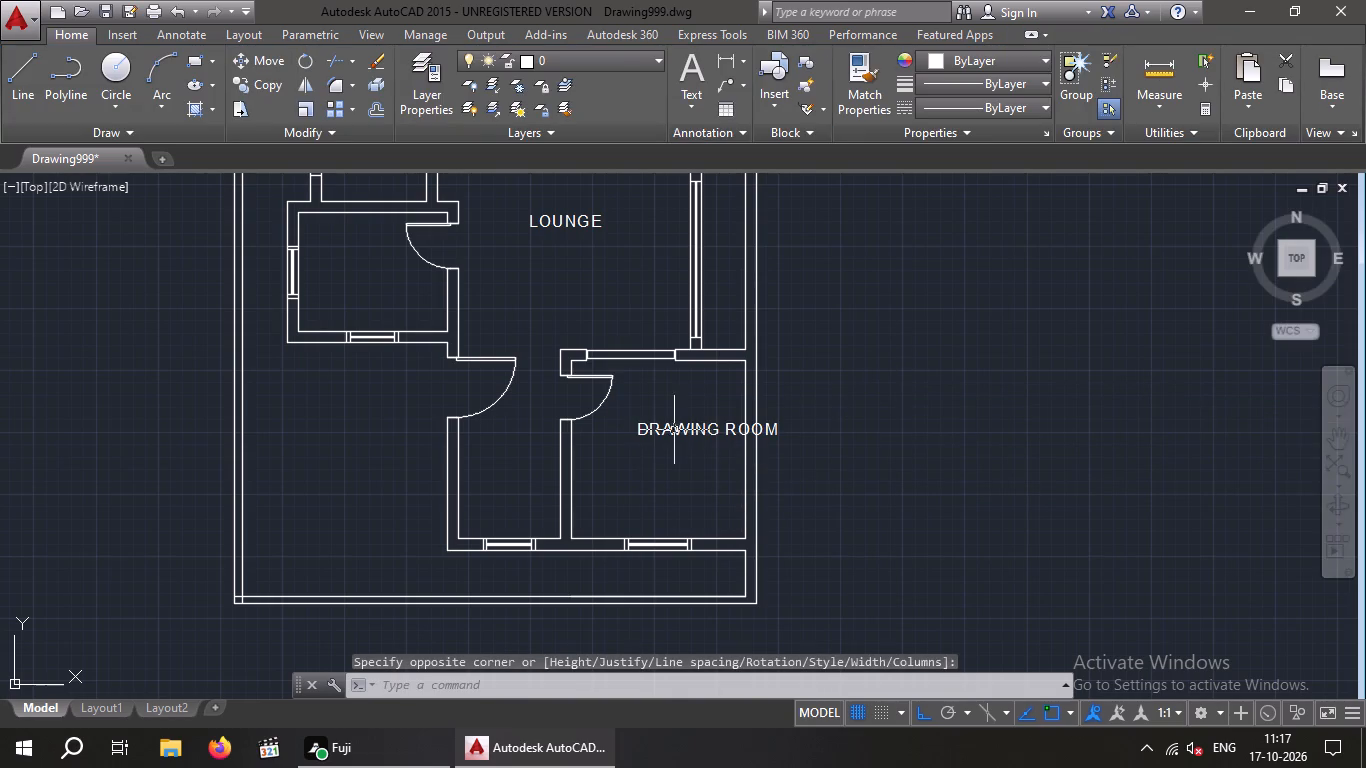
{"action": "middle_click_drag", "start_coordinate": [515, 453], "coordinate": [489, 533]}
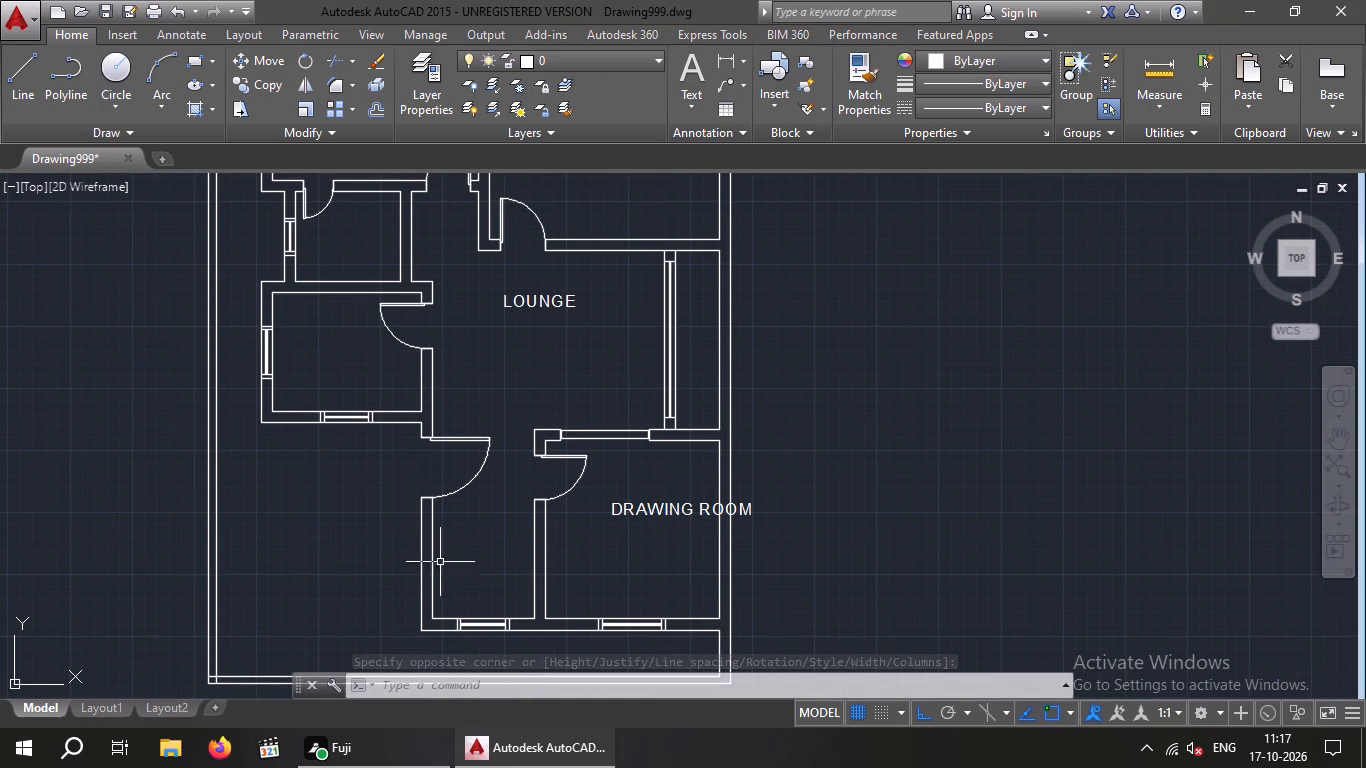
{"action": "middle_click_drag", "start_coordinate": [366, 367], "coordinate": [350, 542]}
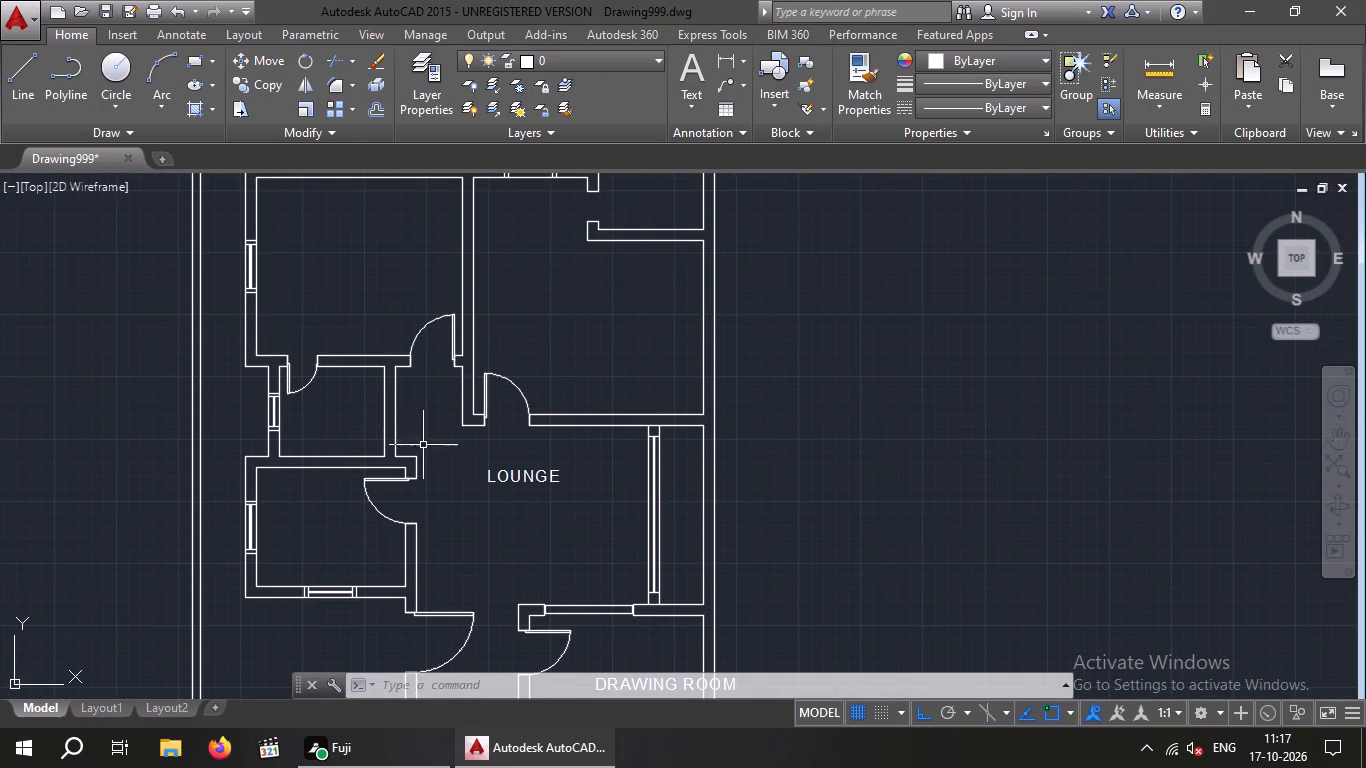
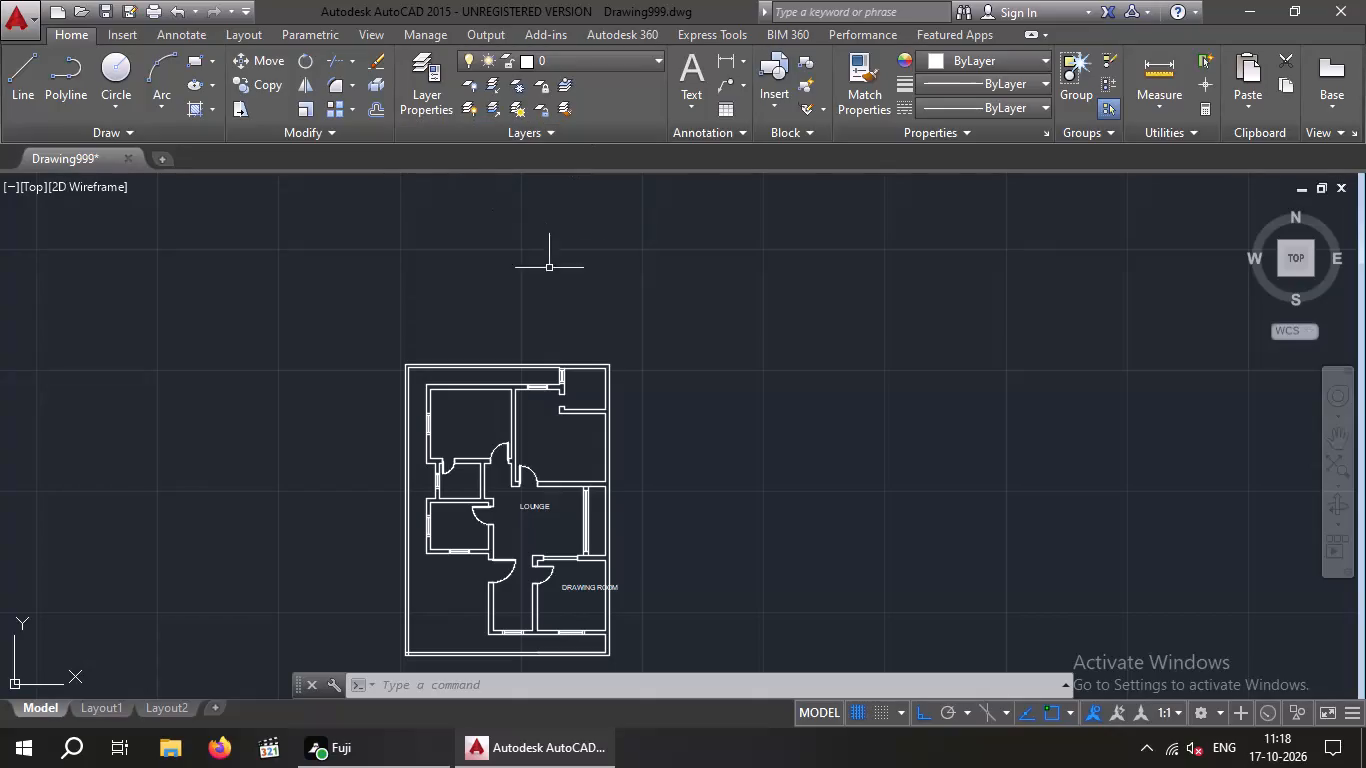
Add the multiline text label KITCHEN with 10" text height in the small room west of the lounge.
{"action": "left_click", "coordinate": [697, 71]}
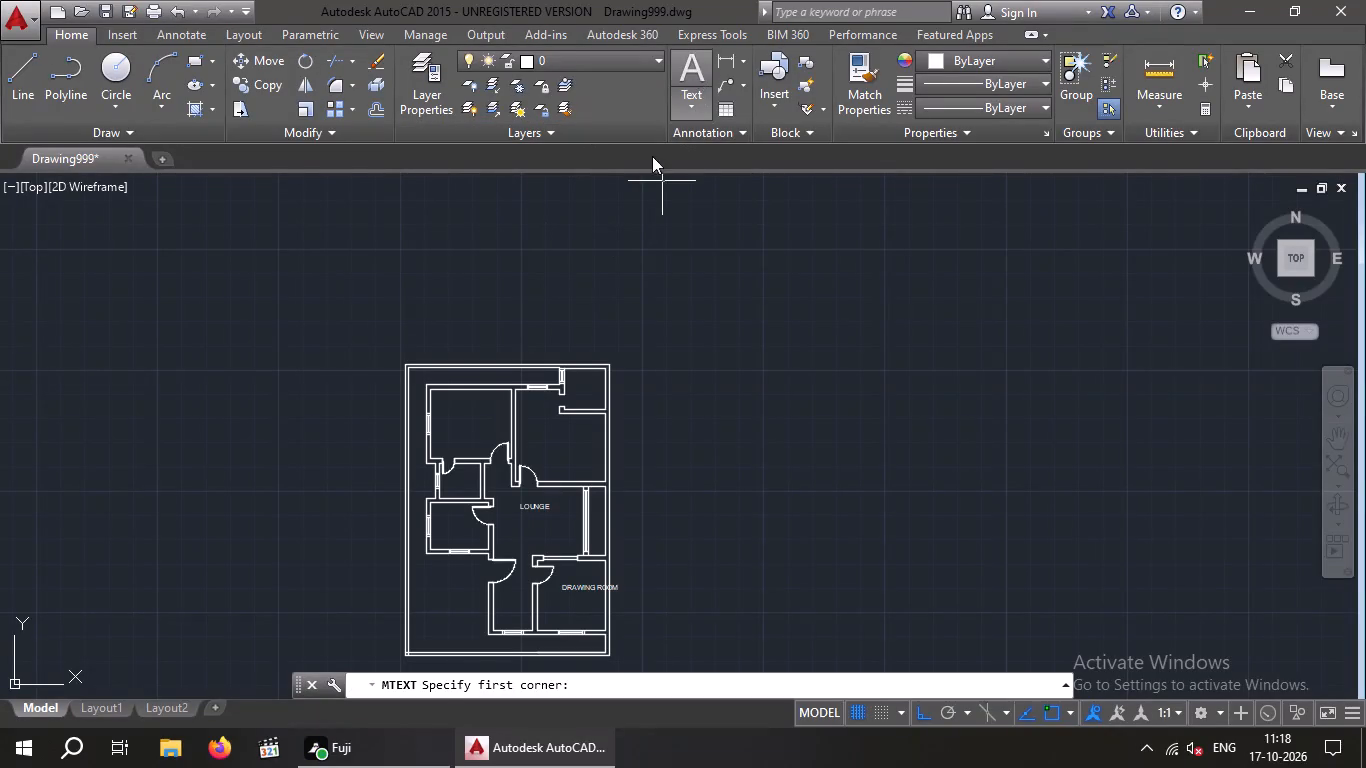
{"action": "scroll", "coordinate": [455, 525], "scroll_direction": "up", "scroll_amount": 3}
{"action": "left_click", "coordinate": [380, 502]}
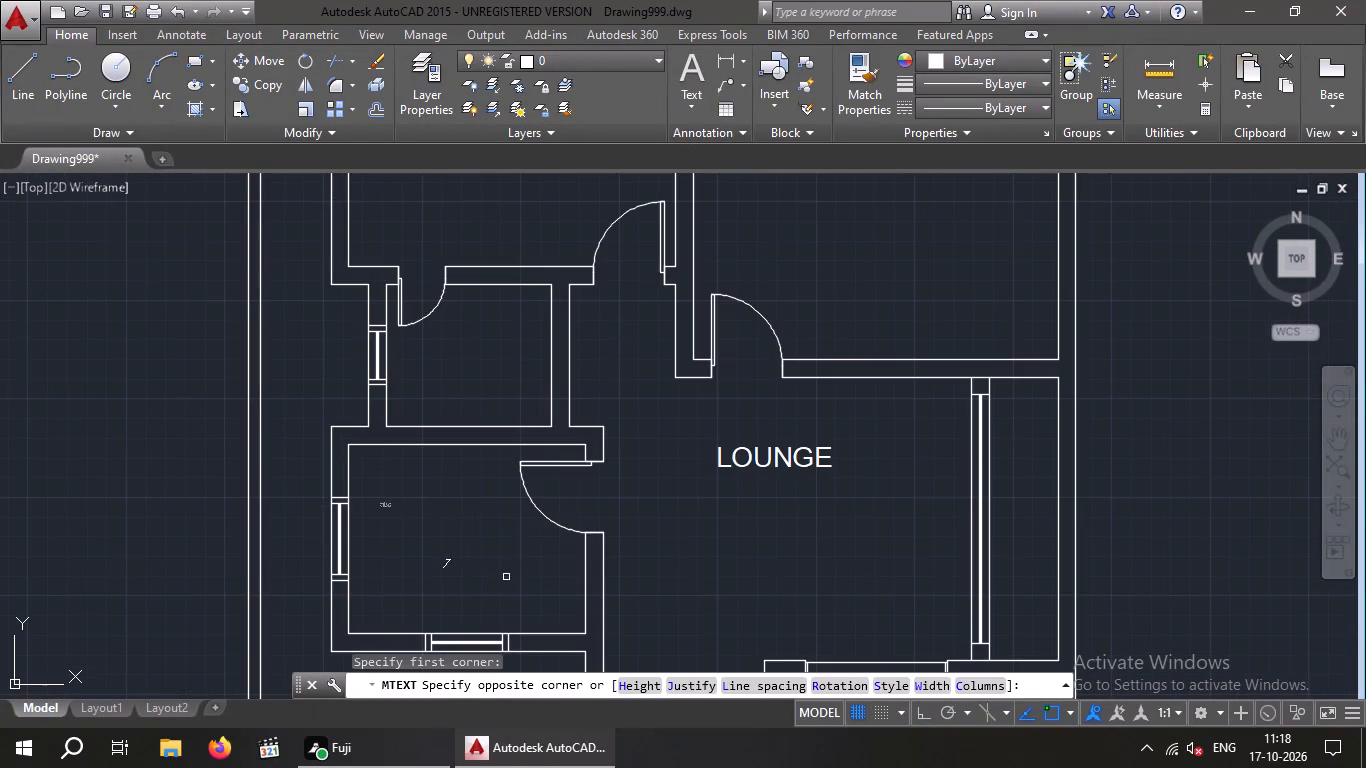
{"action": "left_click", "coordinate": [520, 577]}
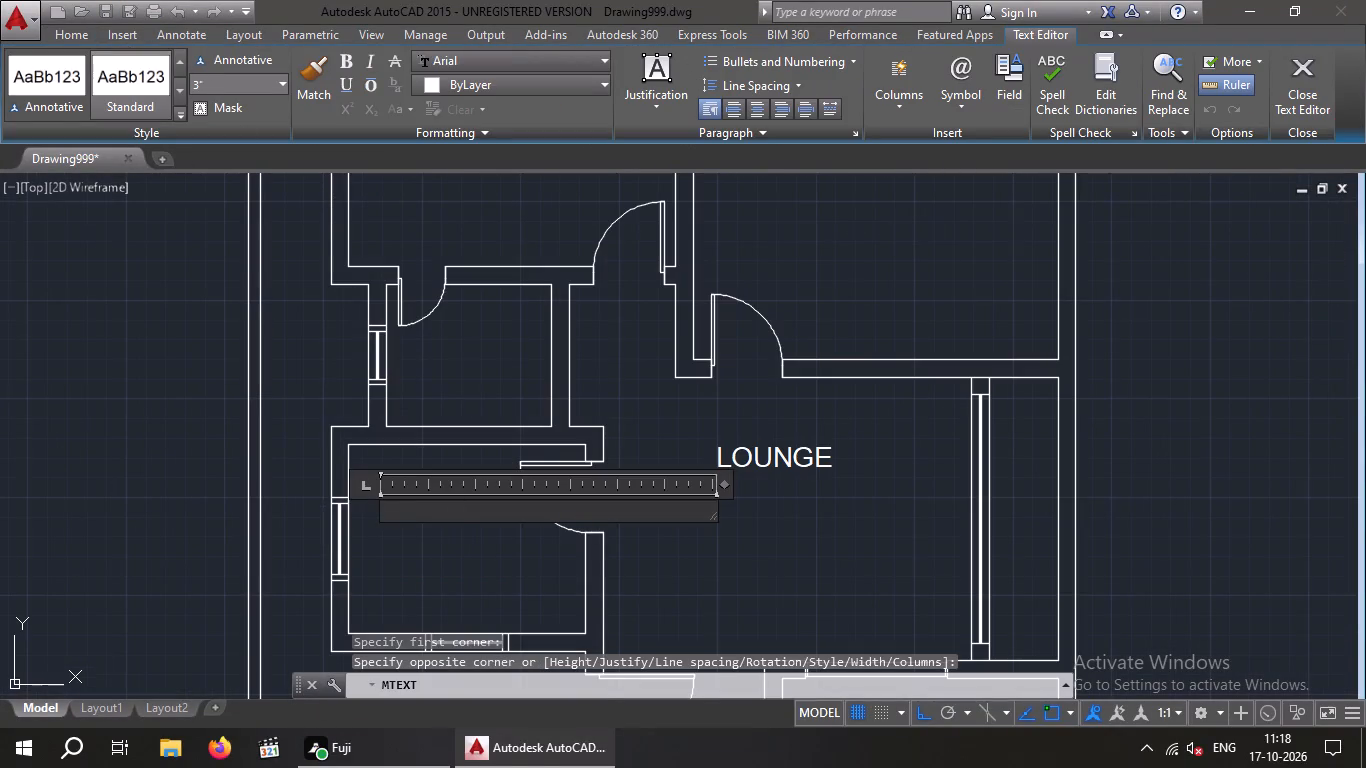
{"action": "left_click", "coordinate": [213, 81]}
{"action": "type", "text": "10\""}
{"action": "key", "text": "Return"}
{"action": "type", "text": "KITCHEN"}
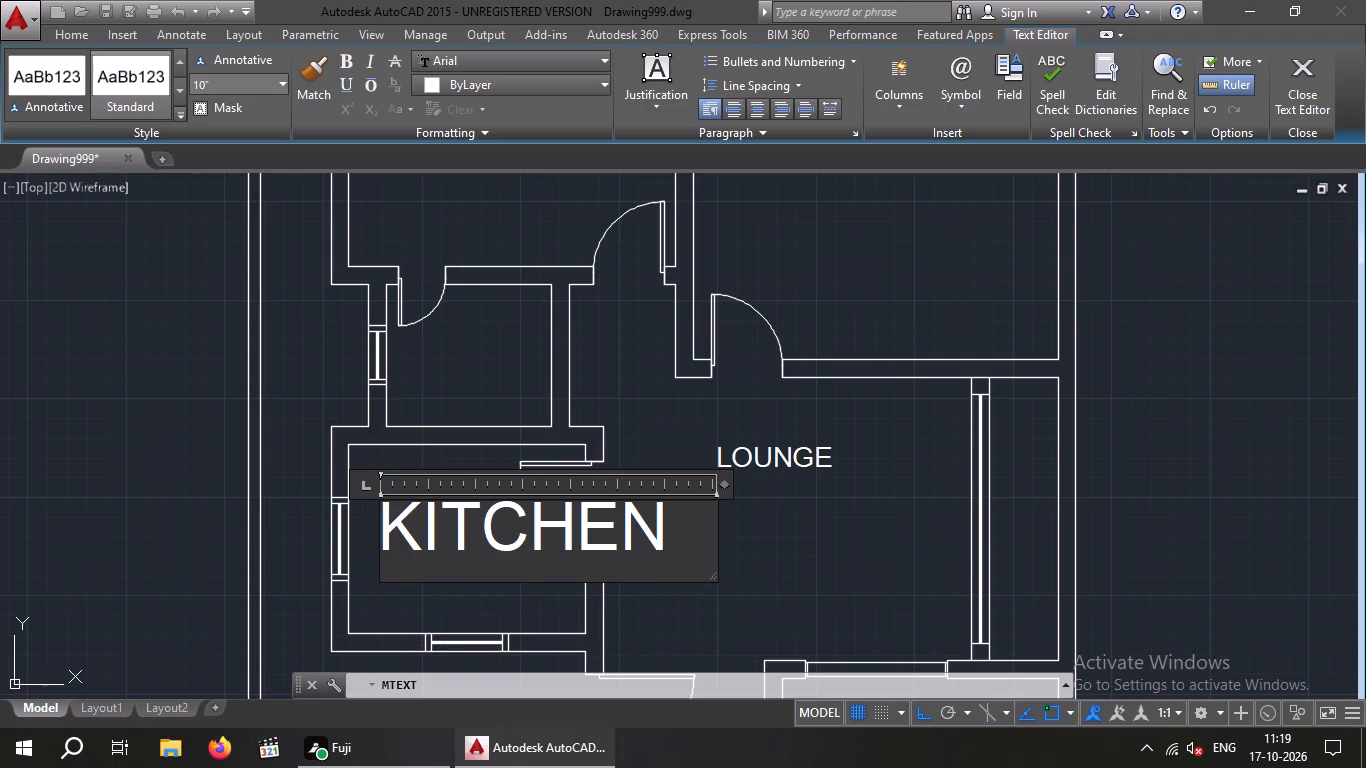
{"action": "left_click", "coordinate": [494, 304]}
{"action": "scroll", "coordinate": [511, 342], "scroll_direction": "down", "scroll_amount": 2}
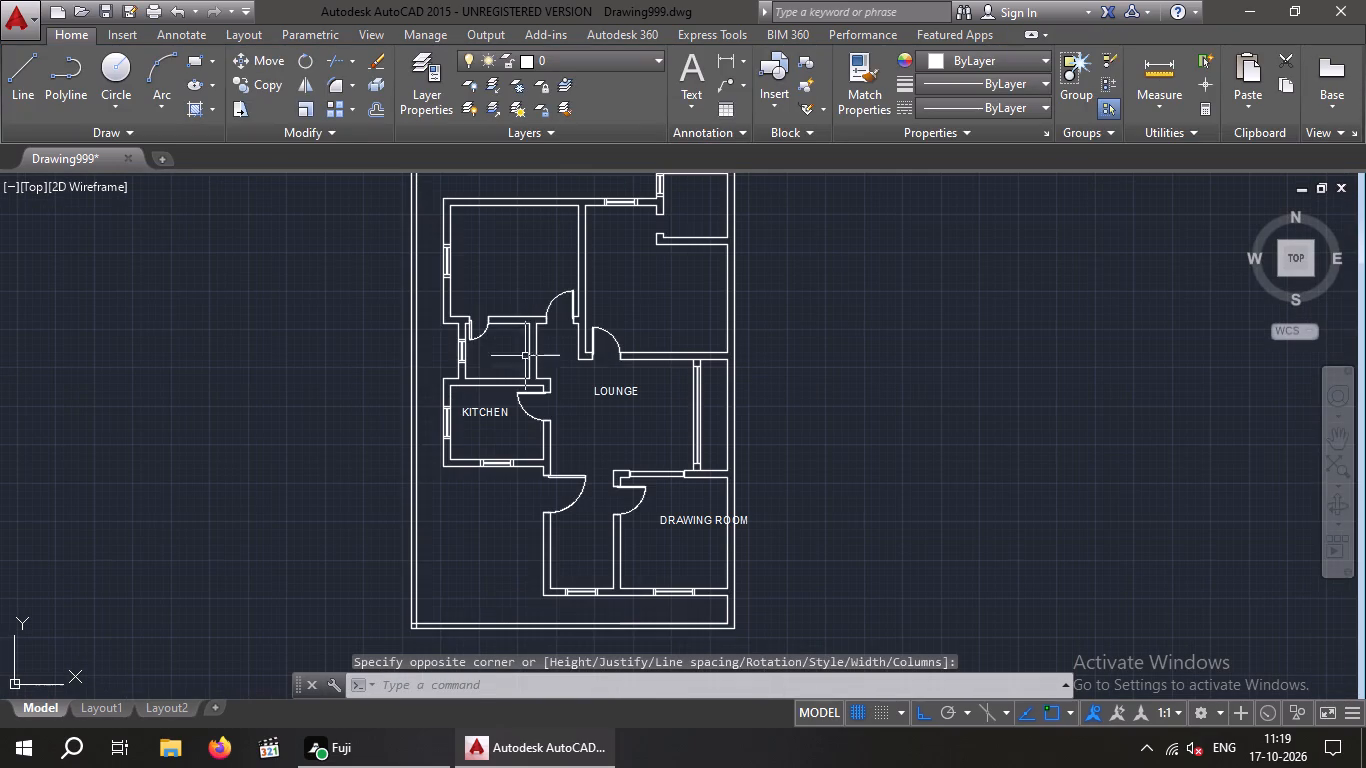
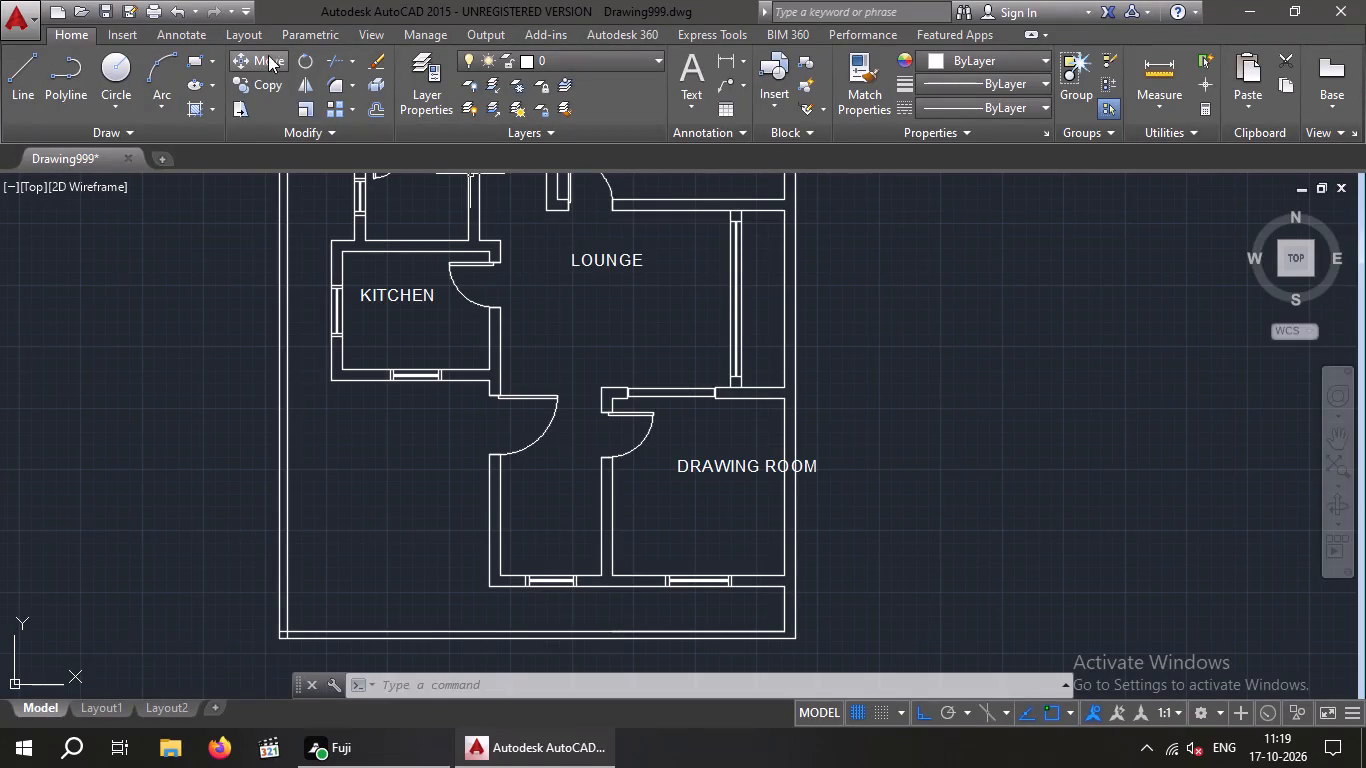
Add the multiline text label FRONT LAWN with 10" text height in the strip south of the drawing room.
{"action": "left_click", "coordinate": [686, 75]}
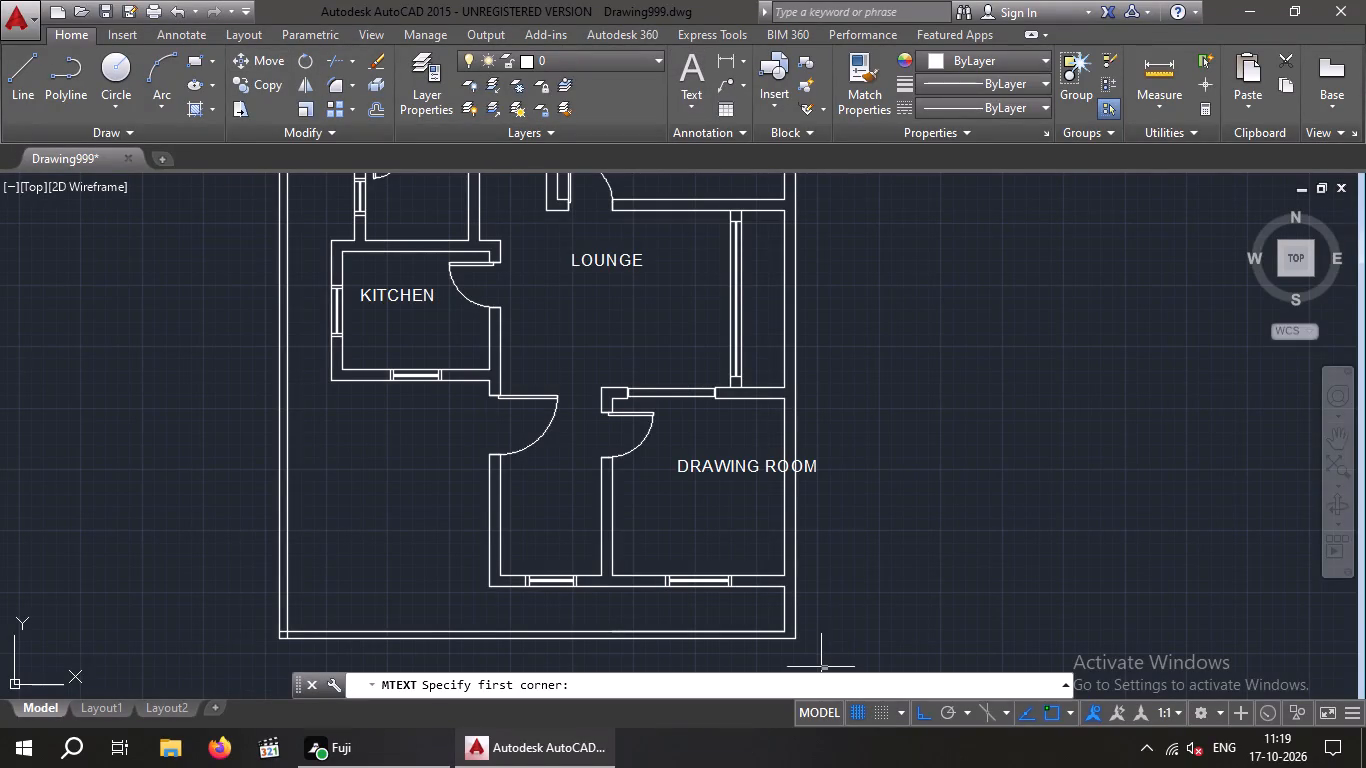
{"action": "scroll", "coordinate": [592, 626], "scroll_direction": "up", "scroll_amount": 4}
{"action": "left_click", "coordinate": [552, 511]}
{"action": "scroll", "coordinate": [1080, 596], "scroll_direction": "down", "scroll_amount": 3}
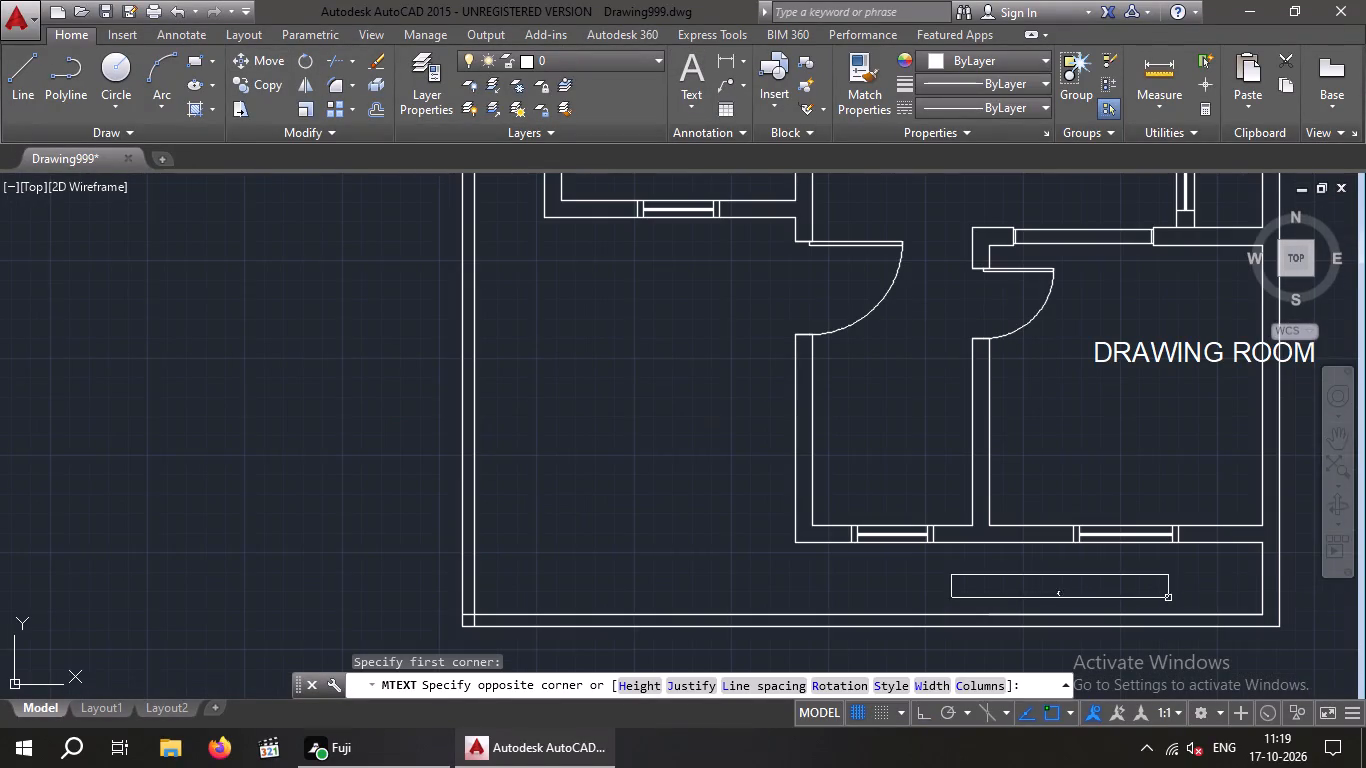
{"action": "left_click", "coordinate": [1342, 647]}
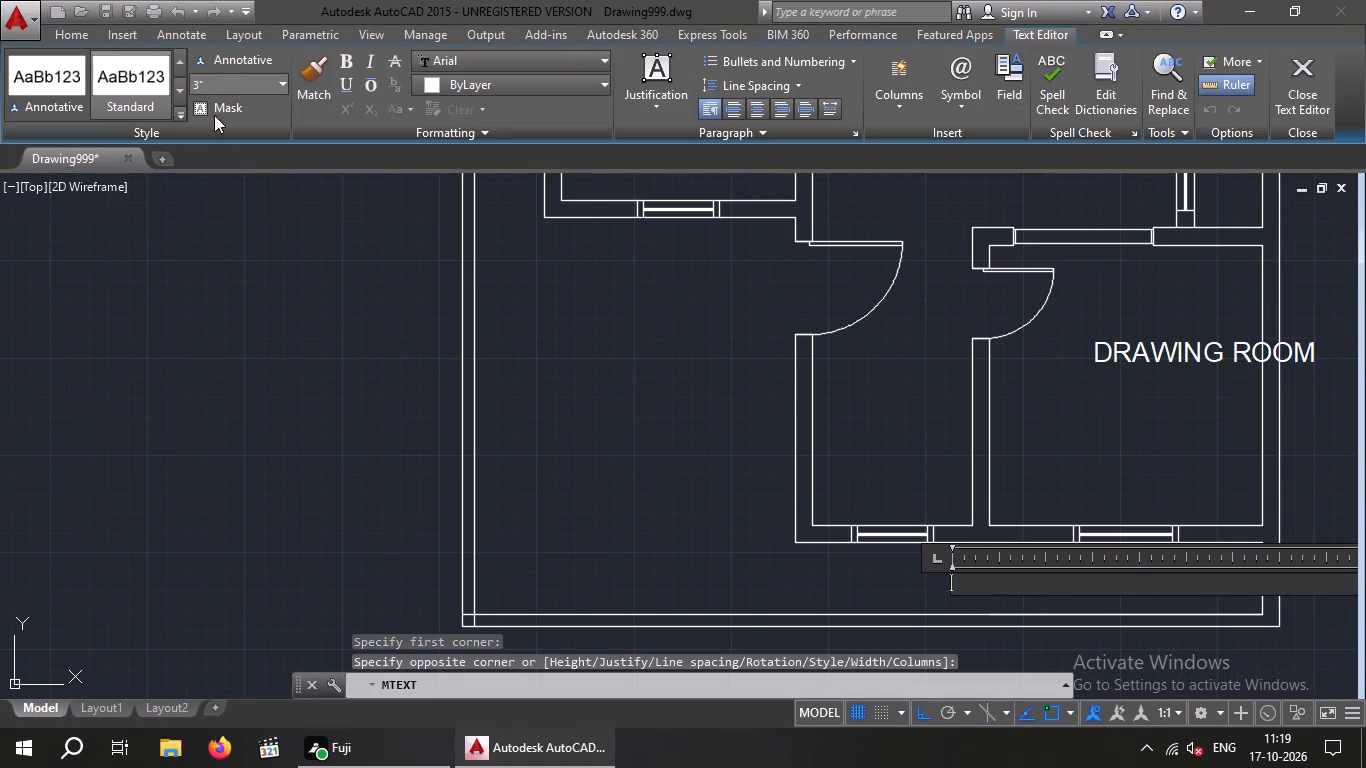
{"action": "left_click", "coordinate": [223, 75]}
{"action": "type", "text": "10\""}
{"action": "key", "text": "Return"}
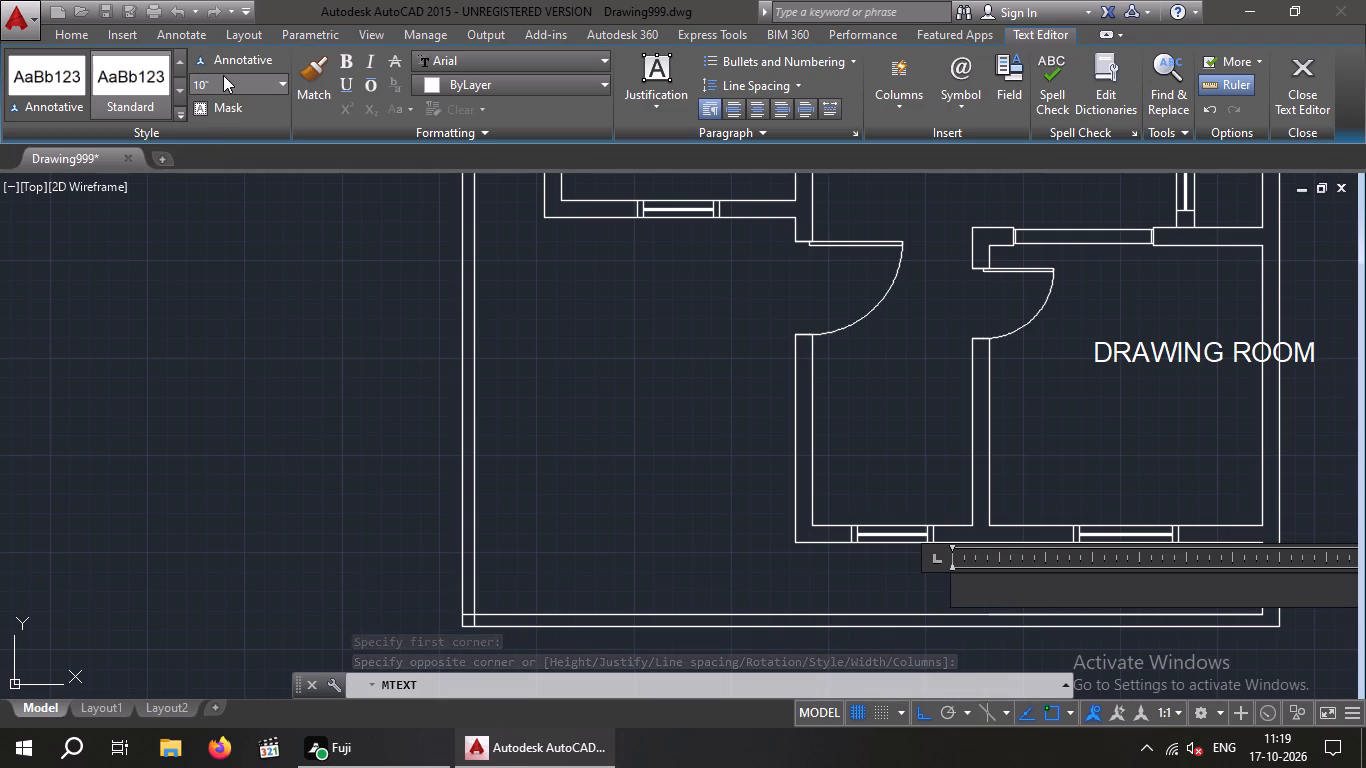
{"action": "type", "text": "FRONT LAWN"}
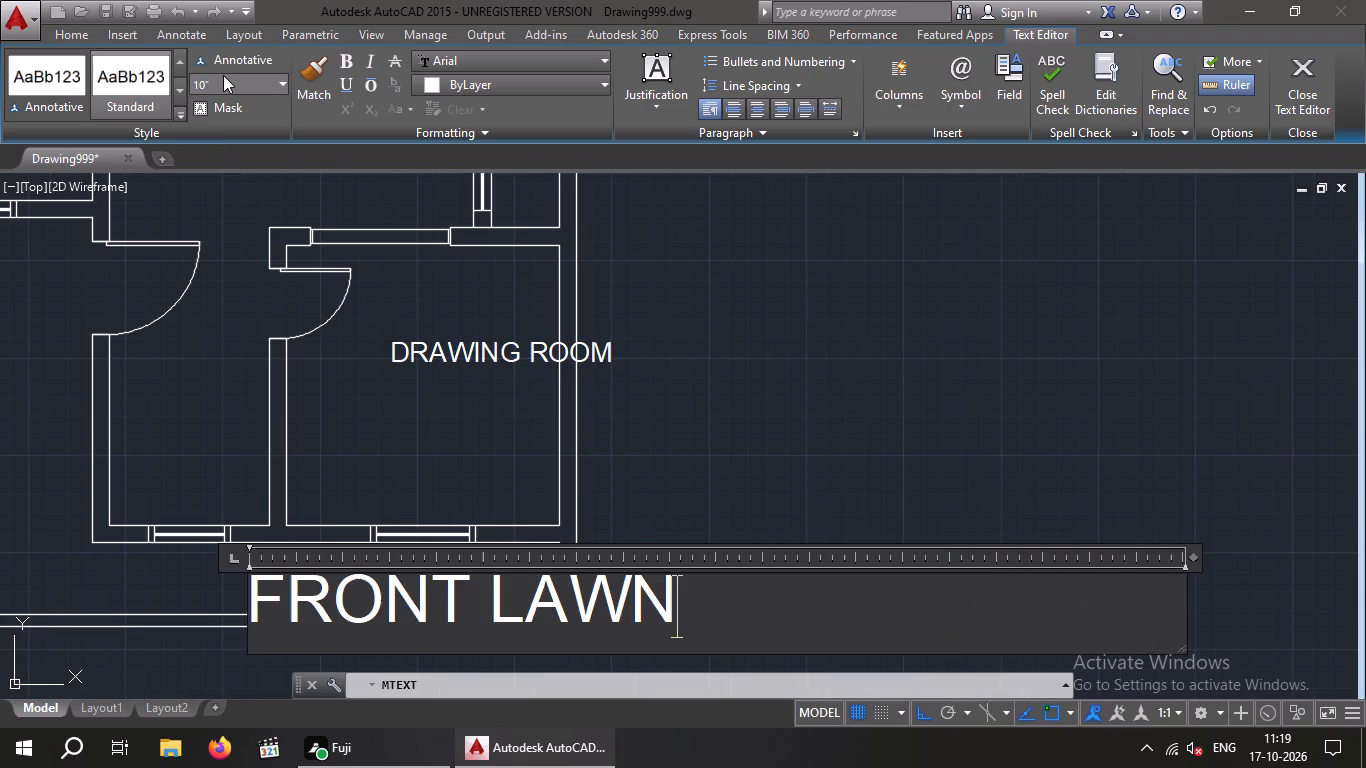
{"action": "left_click", "coordinate": [757, 360]}
{"action": "scroll", "coordinate": [762, 365], "scroll_direction": "down", "scroll_amount": 2}
{"action": "middle_click", "coordinate": [701, 460]}
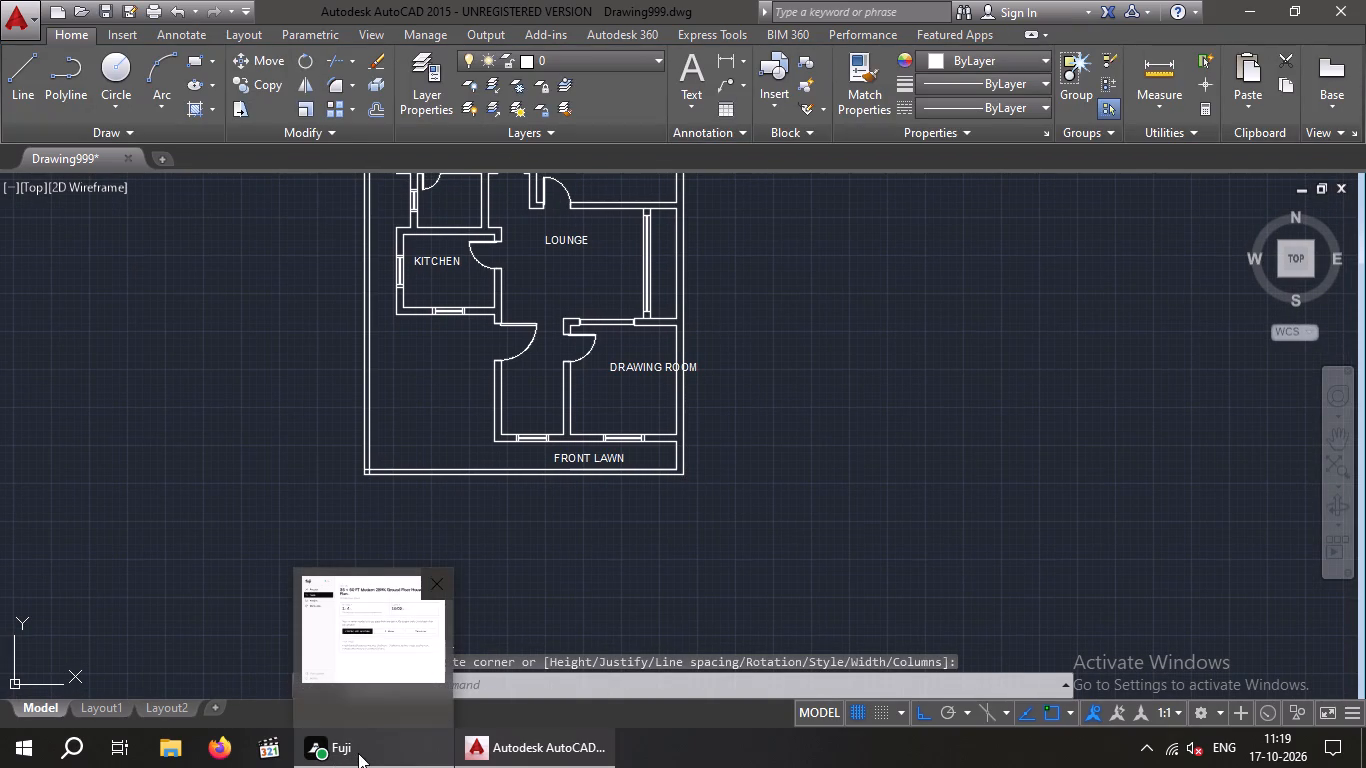
Save the drawing.
{"action": "key", "text": "ctrl+s"}
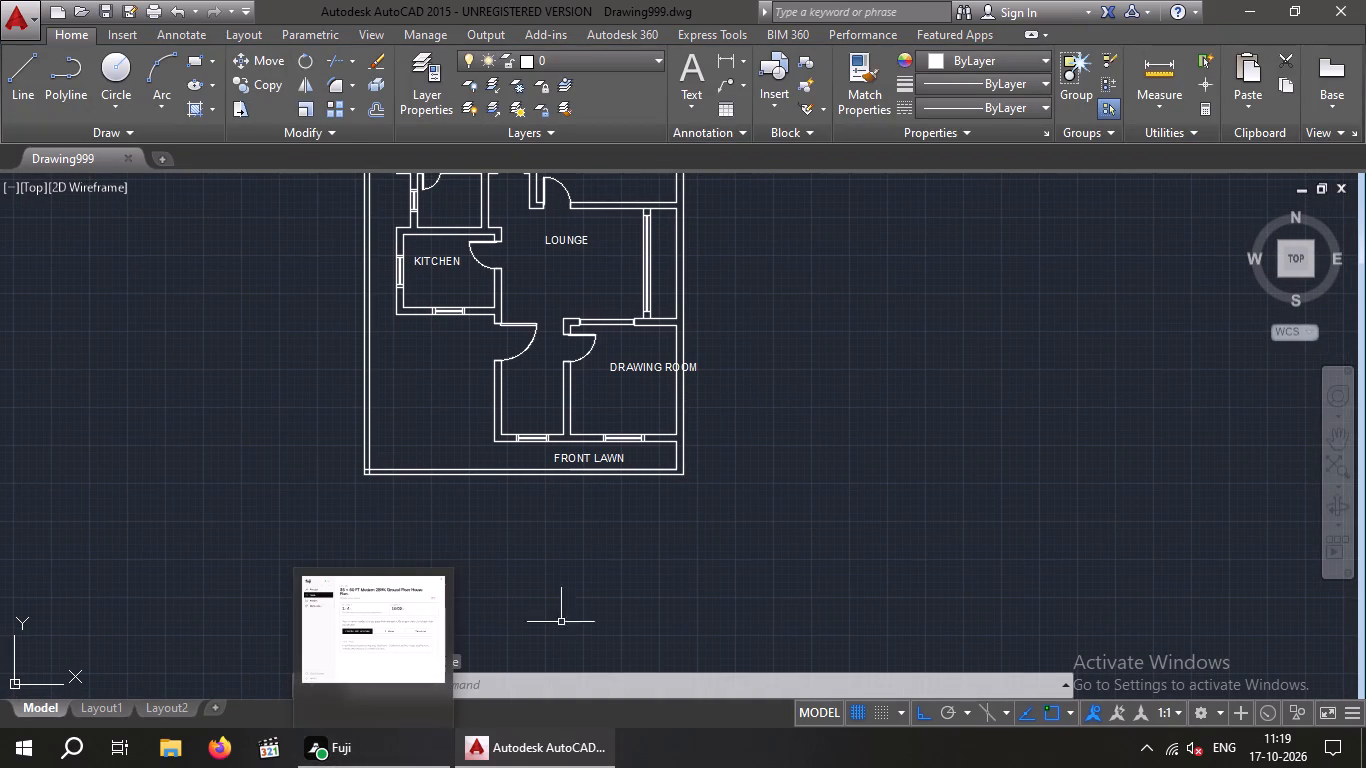
{"action": "key", "text": "ctrl+s"}
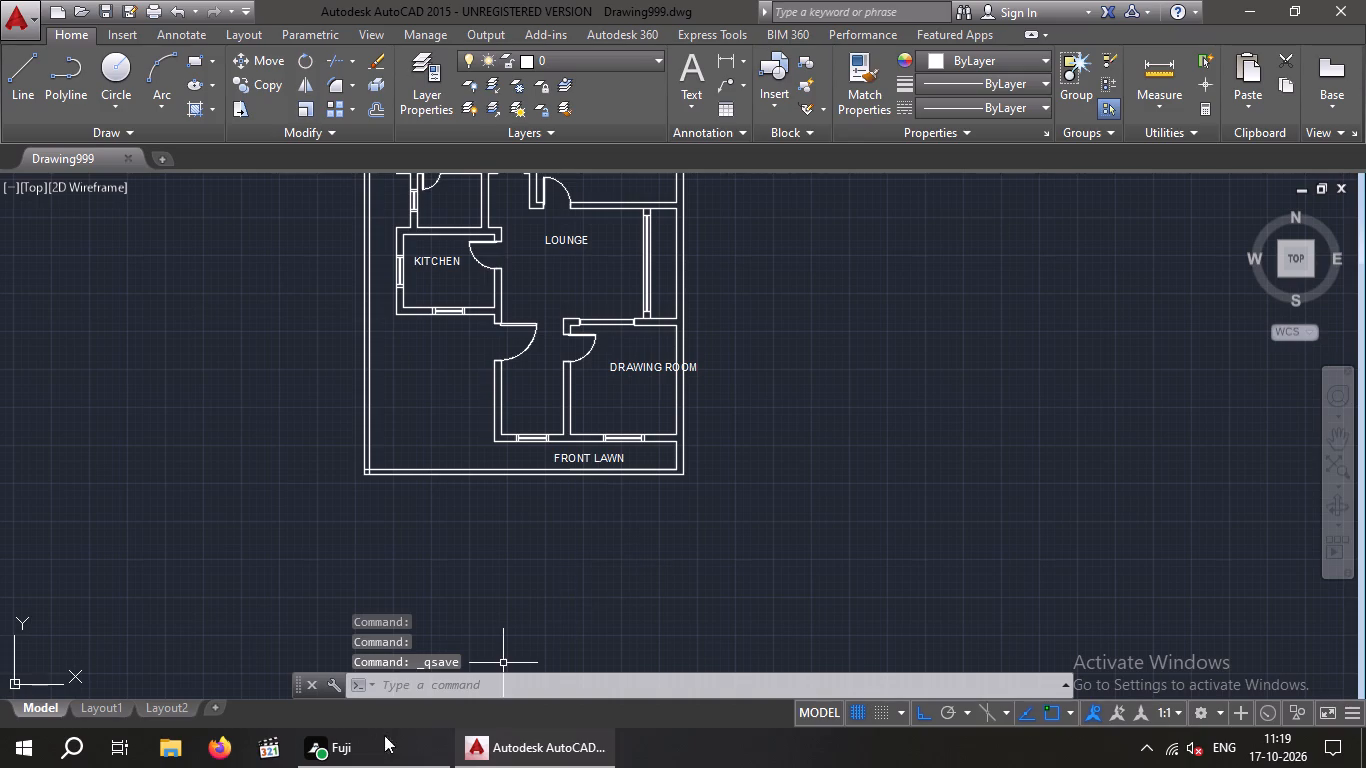
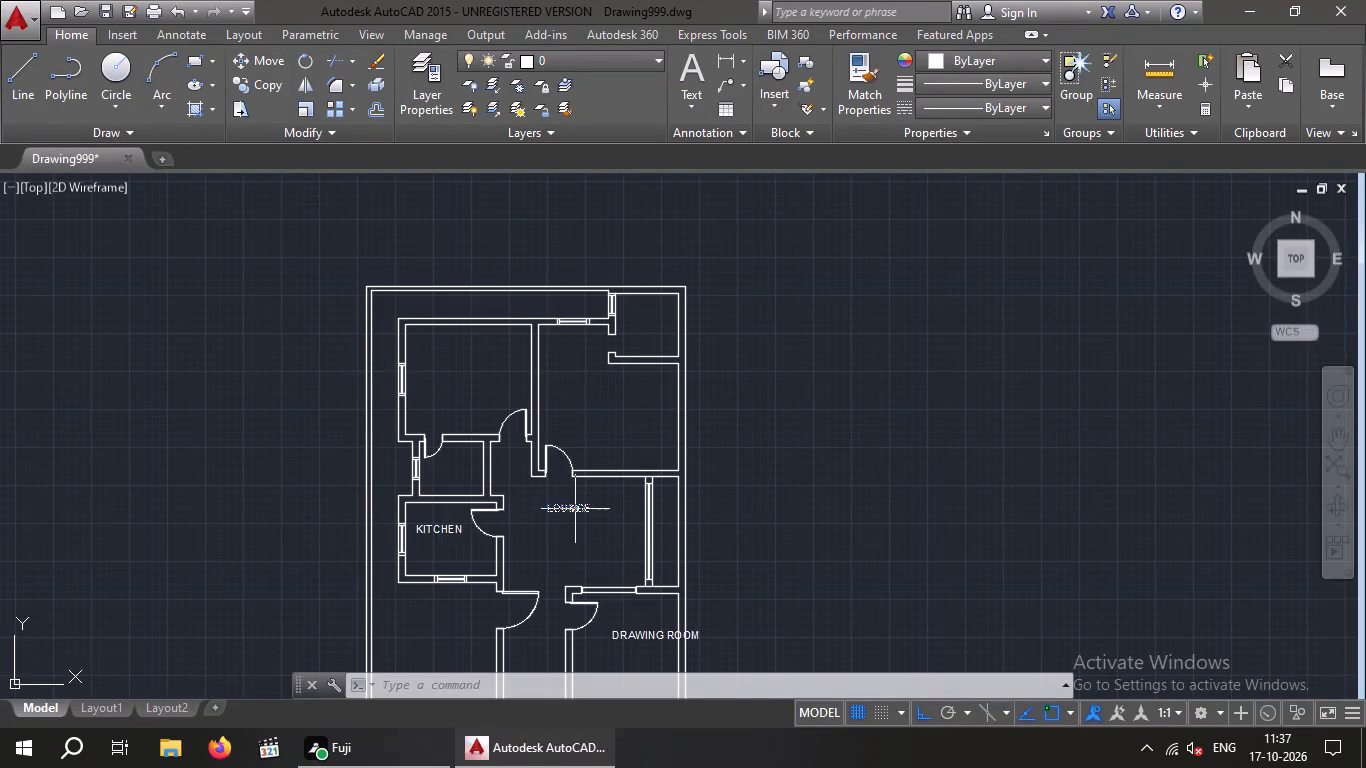
Copy the kitchen door into the north-east bedroom, with Ortho off, near the doorway opening to the small corner room.
{"action": "middle_click_drag", "start_coordinate": [575, 509], "coordinate": [553, 381]}
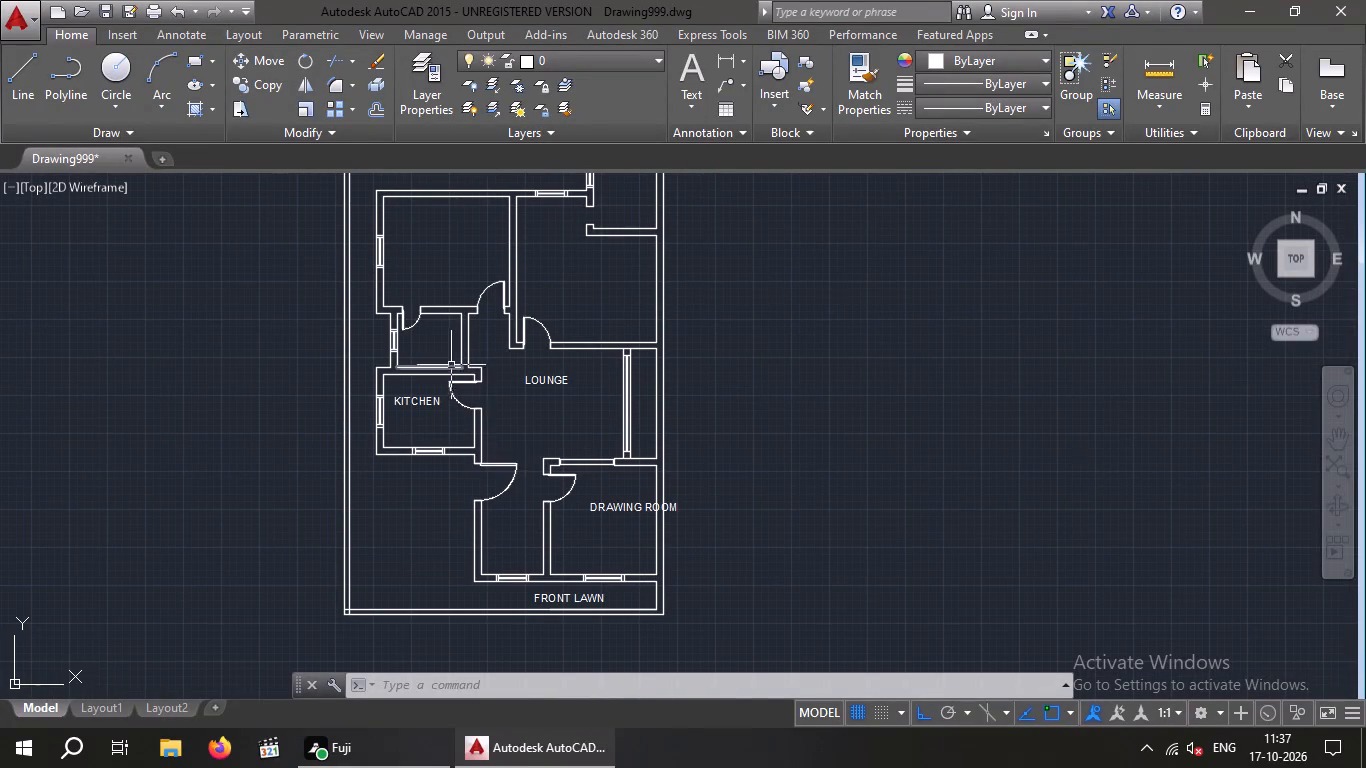
{"action": "scroll", "coordinate": [479, 397], "scroll_direction": "up", "scroll_amount": 4}
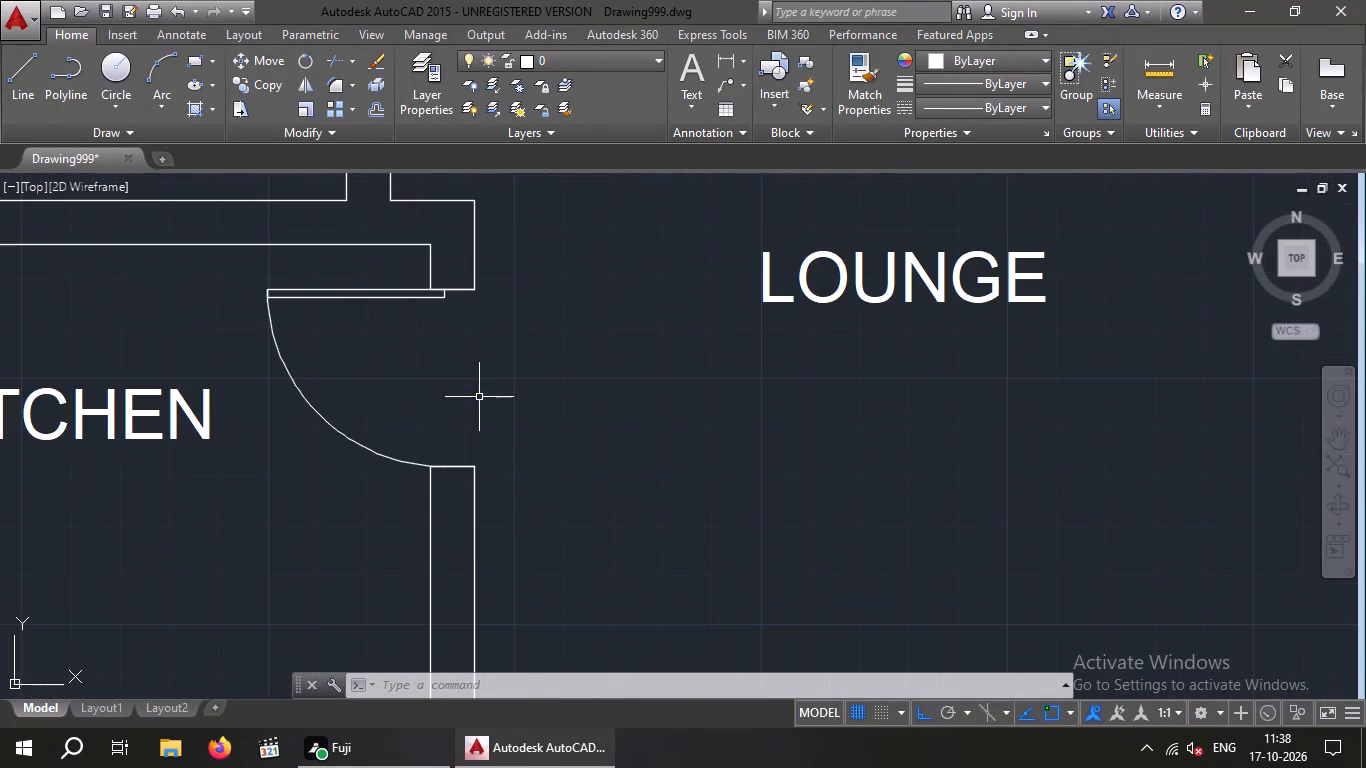
{"action": "left_click_drag", "start_coordinate": [492, 374], "coordinate": [345, 427]}
{"action": "left_click", "coordinate": [308, 442]}
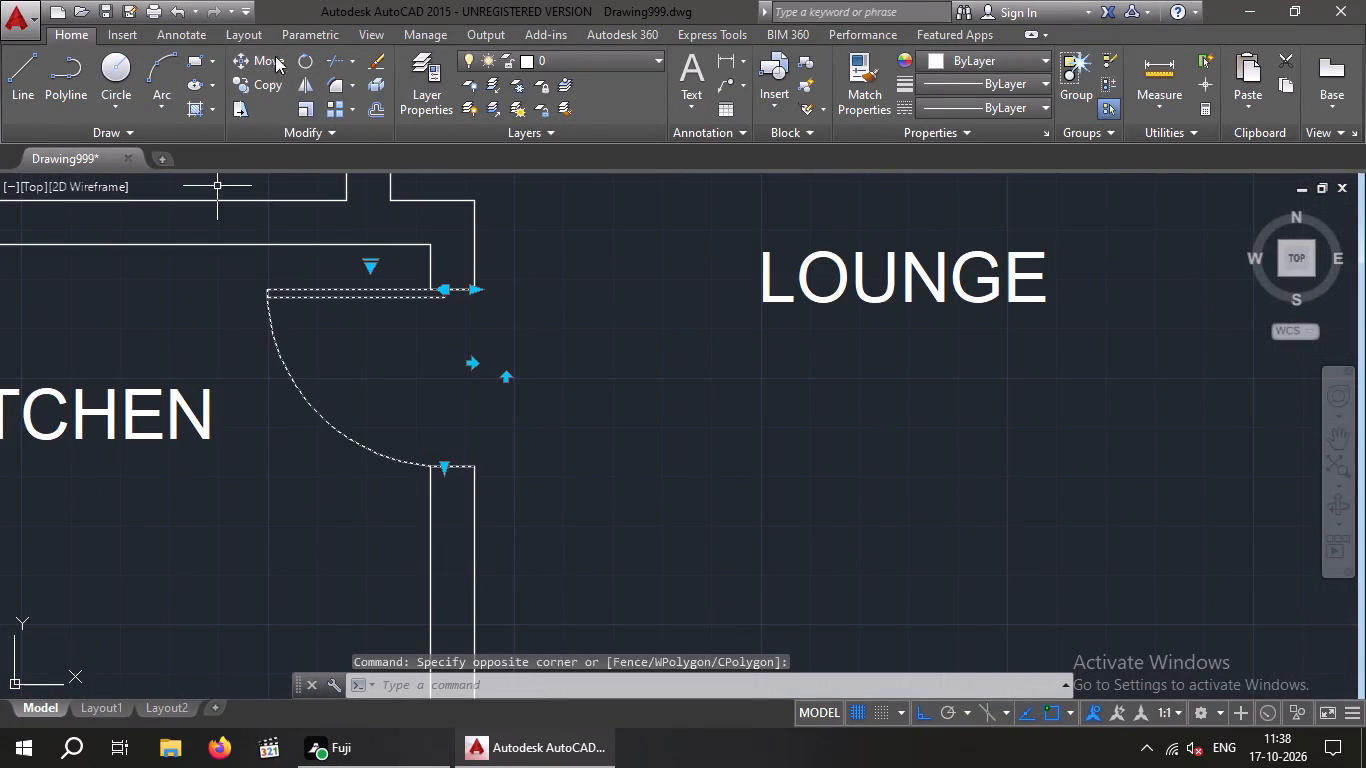
{"action": "left_click", "coordinate": [264, 81]}
{"action": "left_click", "coordinate": [482, 289]}
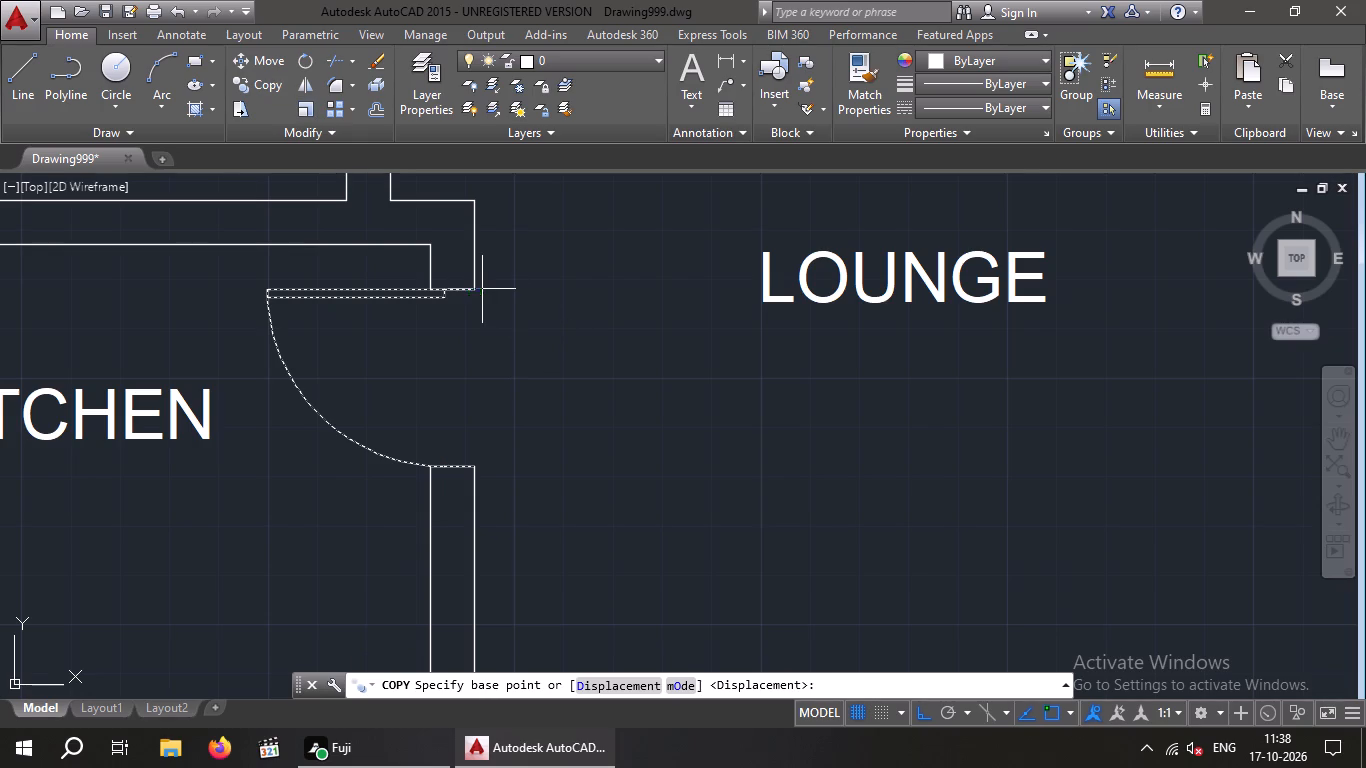
{"action": "scroll", "coordinate": [554, 276], "scroll_direction": "down", "scroll_amount": 3}
{"action": "middle_click_drag", "start_coordinate": [554, 281], "coordinate": [470, 509]}
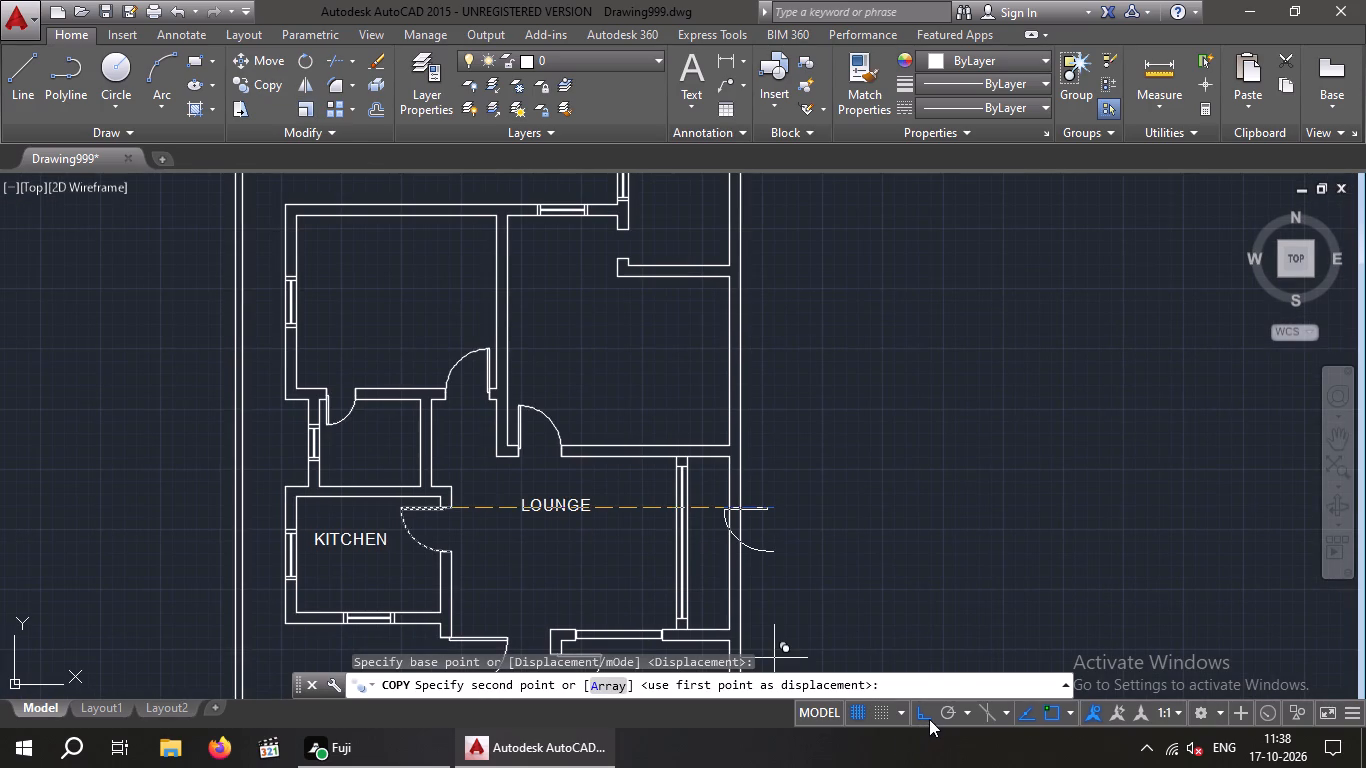
{"action": "left_click_drag", "start_coordinate": [929, 717], "coordinate": [914, 711]}
{"action": "middle_click_drag", "start_coordinate": [535, 408], "coordinate": [521, 440]}
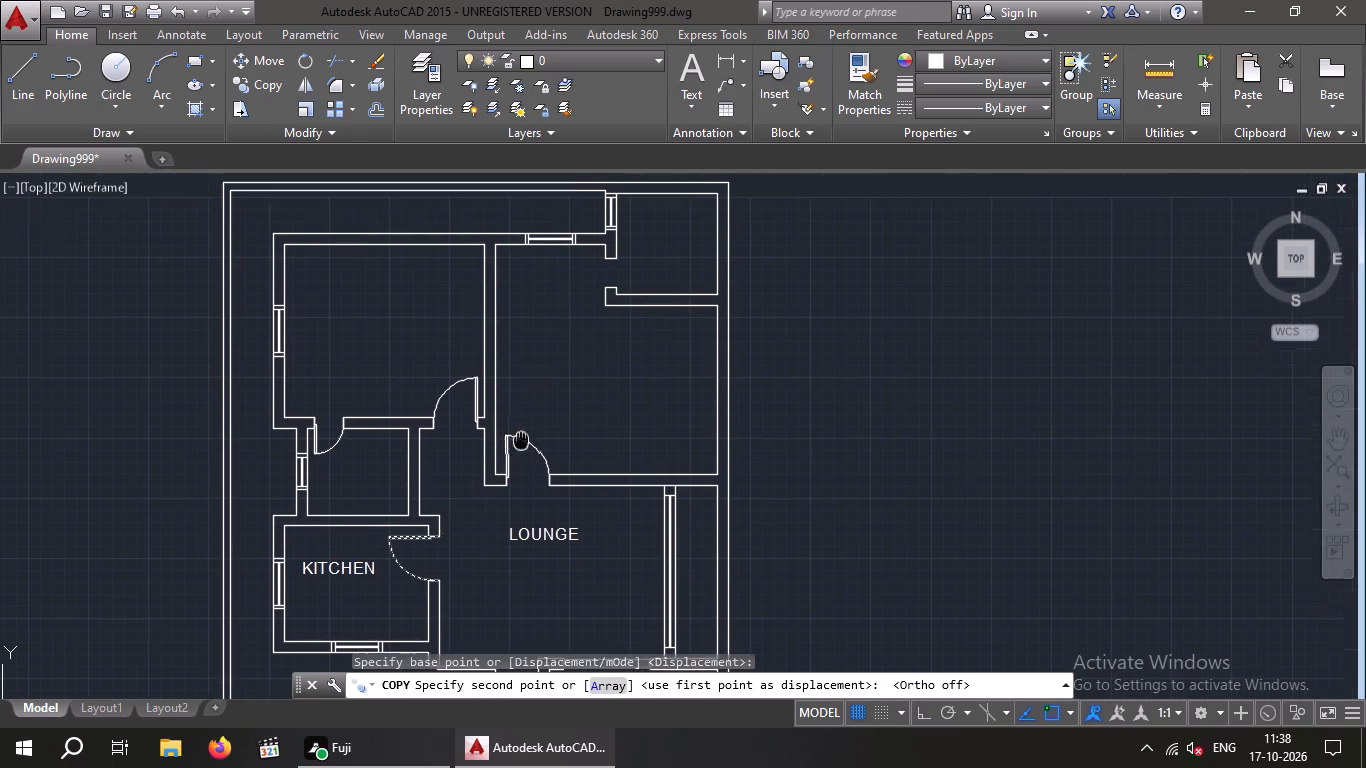
{"action": "middle_click_drag", "start_coordinate": [521, 440], "coordinate": [510, 459]}
{"action": "middle_click_drag", "start_coordinate": [496, 480], "coordinate": [480, 509]}
{"action": "scroll", "coordinate": [523, 338], "scroll_direction": "up", "scroll_amount": 2}
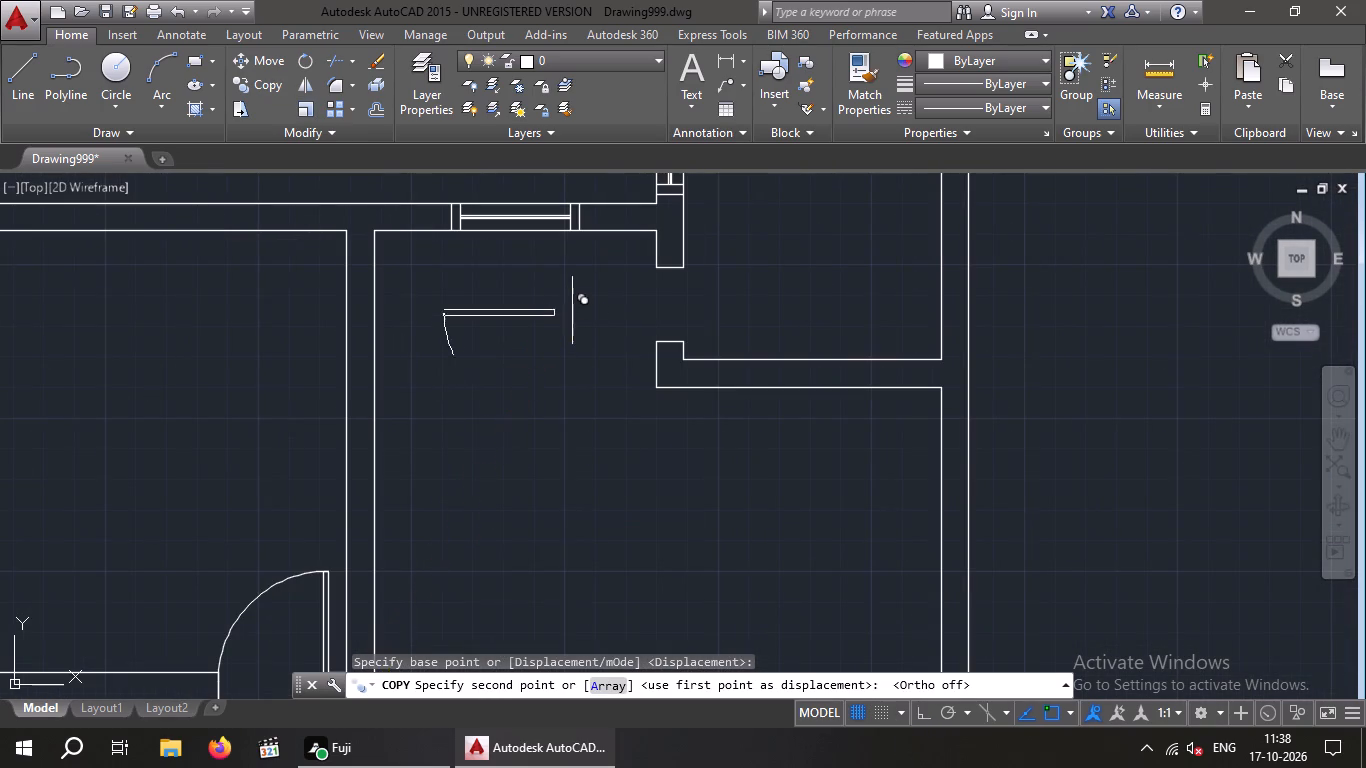
{"action": "left_click", "coordinate": [552, 277]}
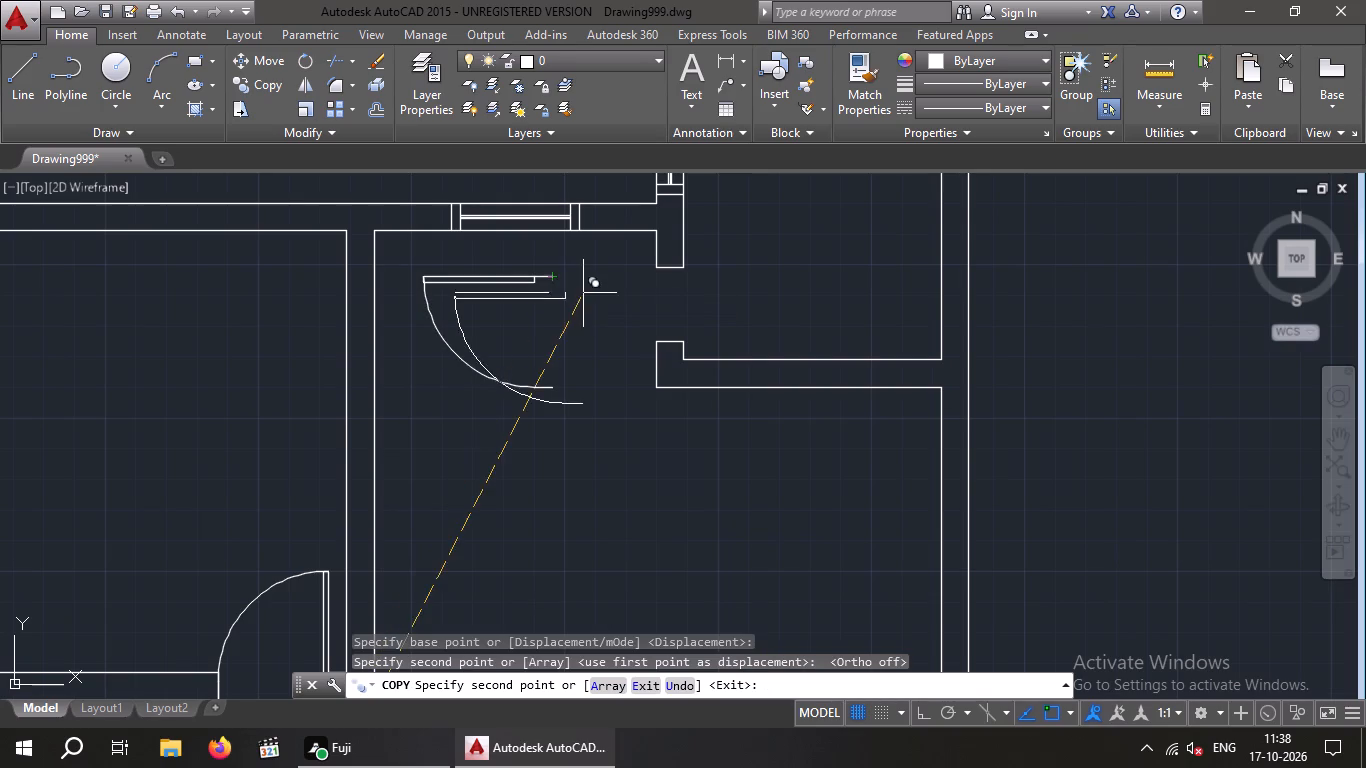
{"action": "key", "text": "Escape"}
Flip the copied door in both directions so its leaf lies on the south side and swings east, nudging it slightly.
{"action": "left_click_drag", "start_coordinate": [590, 269], "coordinate": [378, 387]}
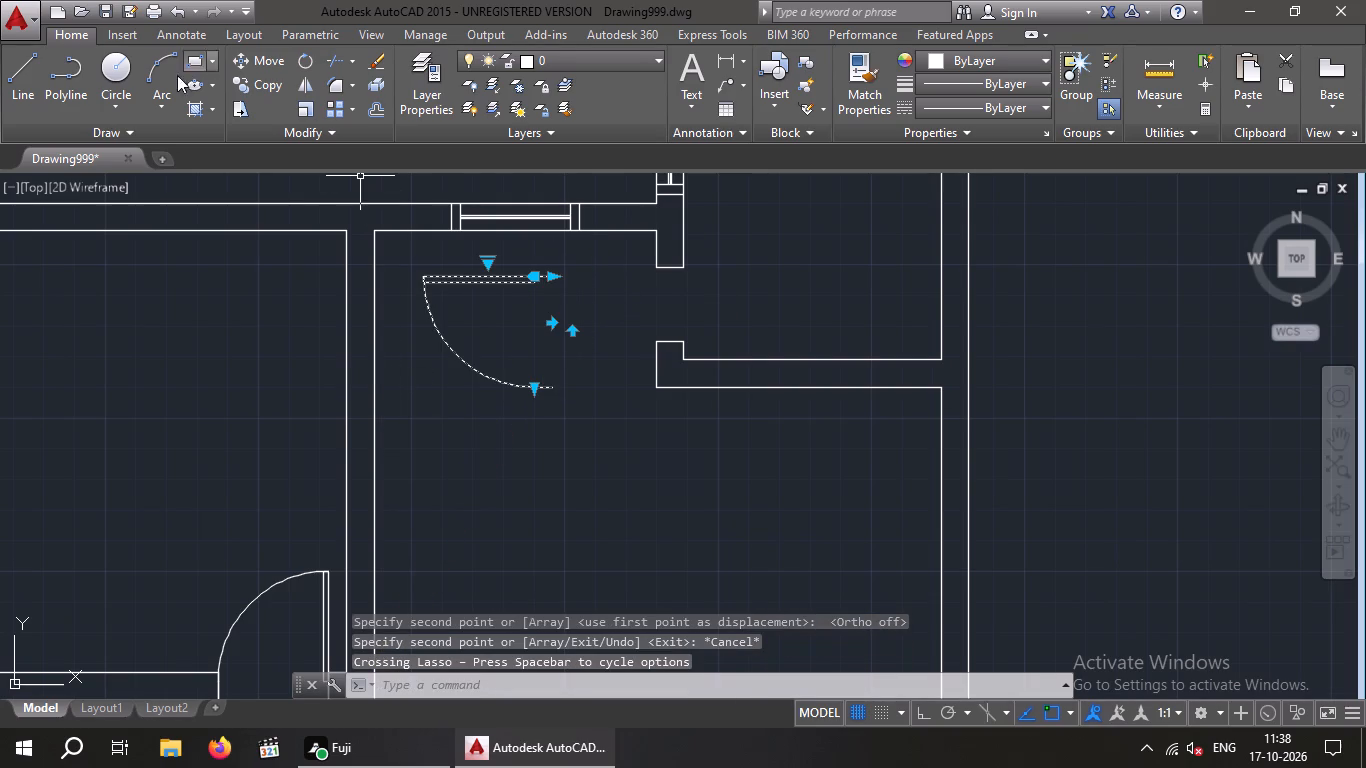
{"action": "left_click", "coordinate": [553, 323]}
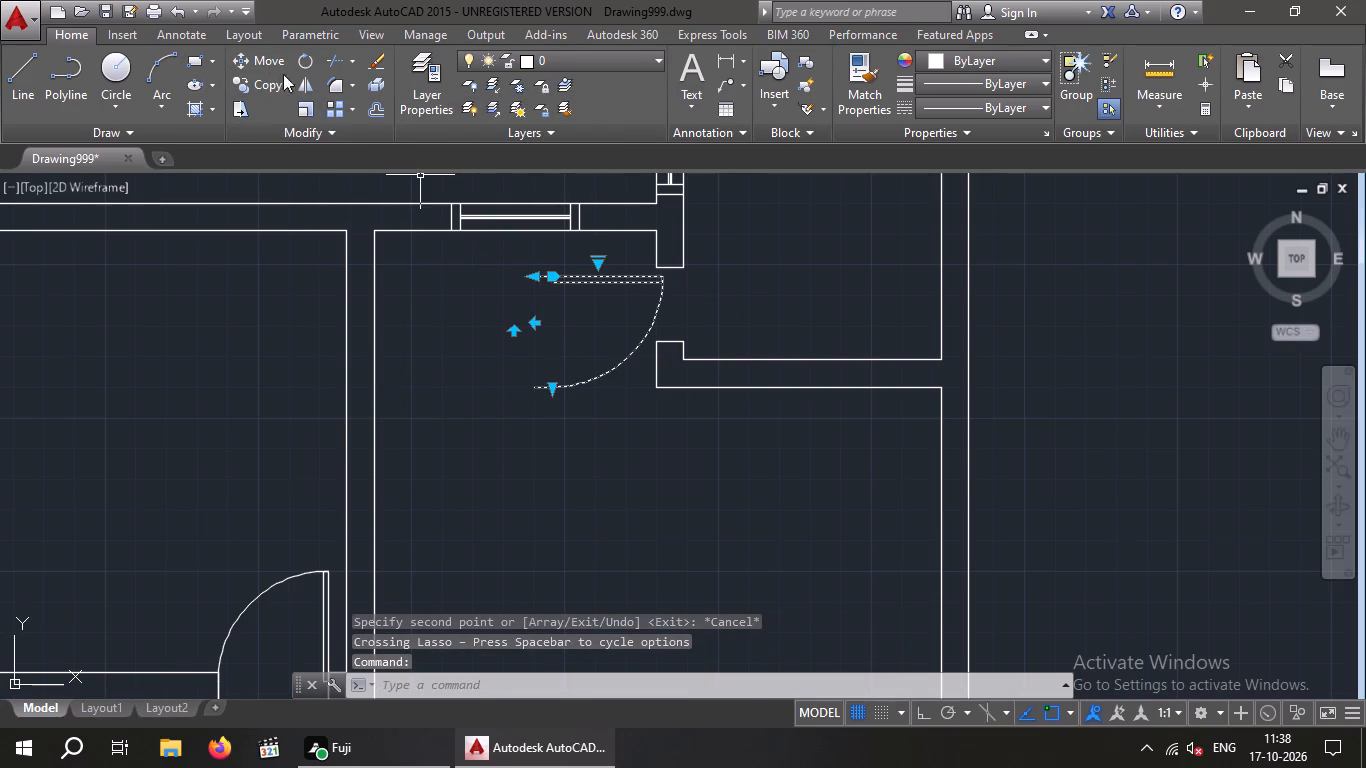
{"action": "left_click", "coordinate": [268, 61]}
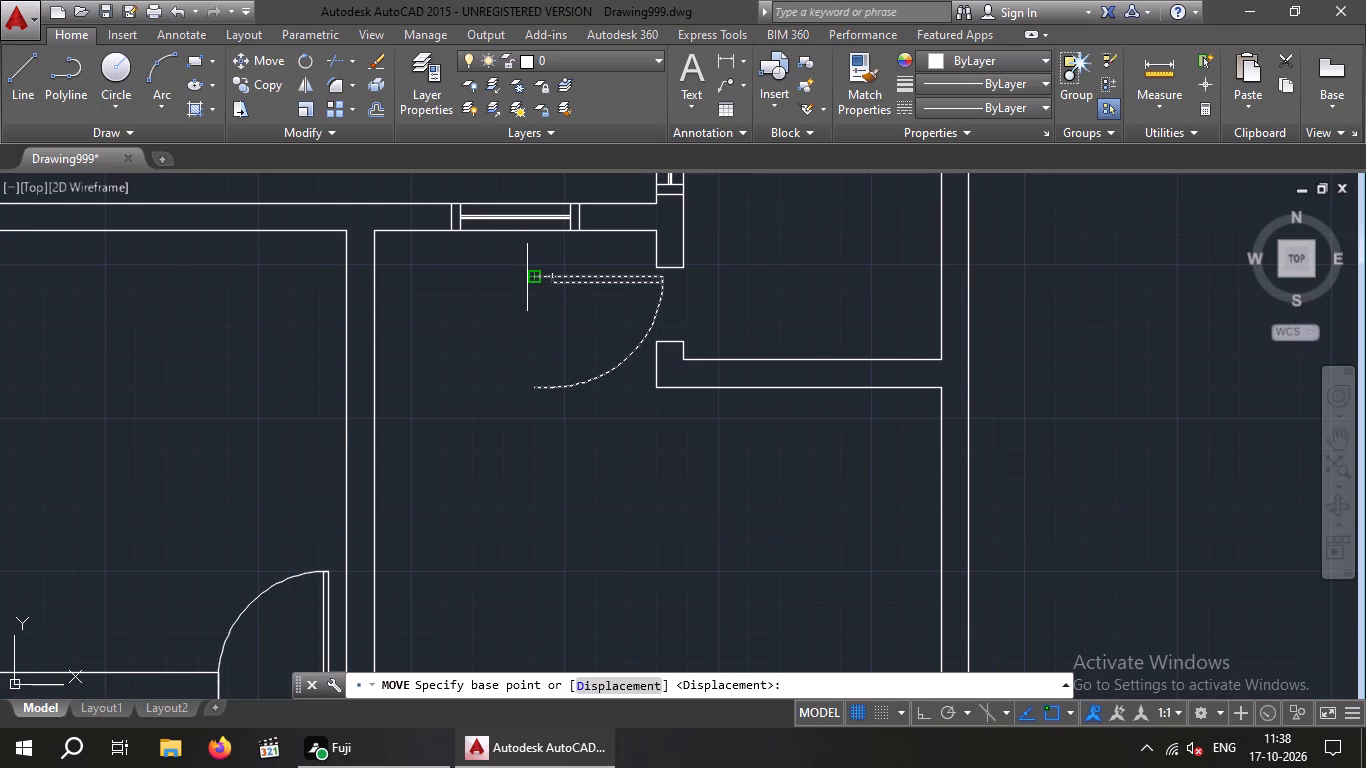
{"action": "scroll", "coordinate": [541, 279], "scroll_direction": "up", "scroll_amount": 4}
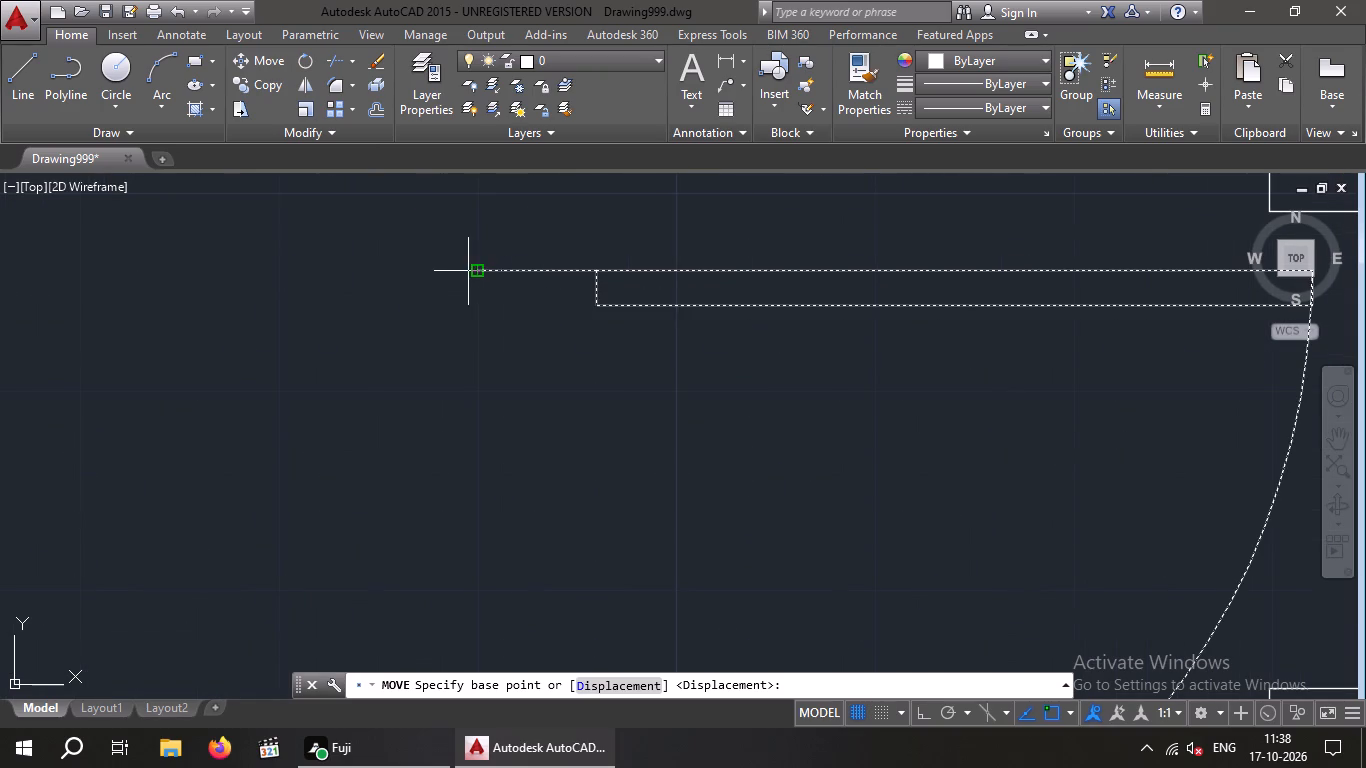
{"action": "left_click", "coordinate": [471, 270]}
{"action": "scroll", "coordinate": [727, 311], "scroll_direction": "down", "scroll_amount": 4}
{"action": "scroll", "coordinate": [817, 296], "scroll_direction": "up", "scroll_amount": 2}
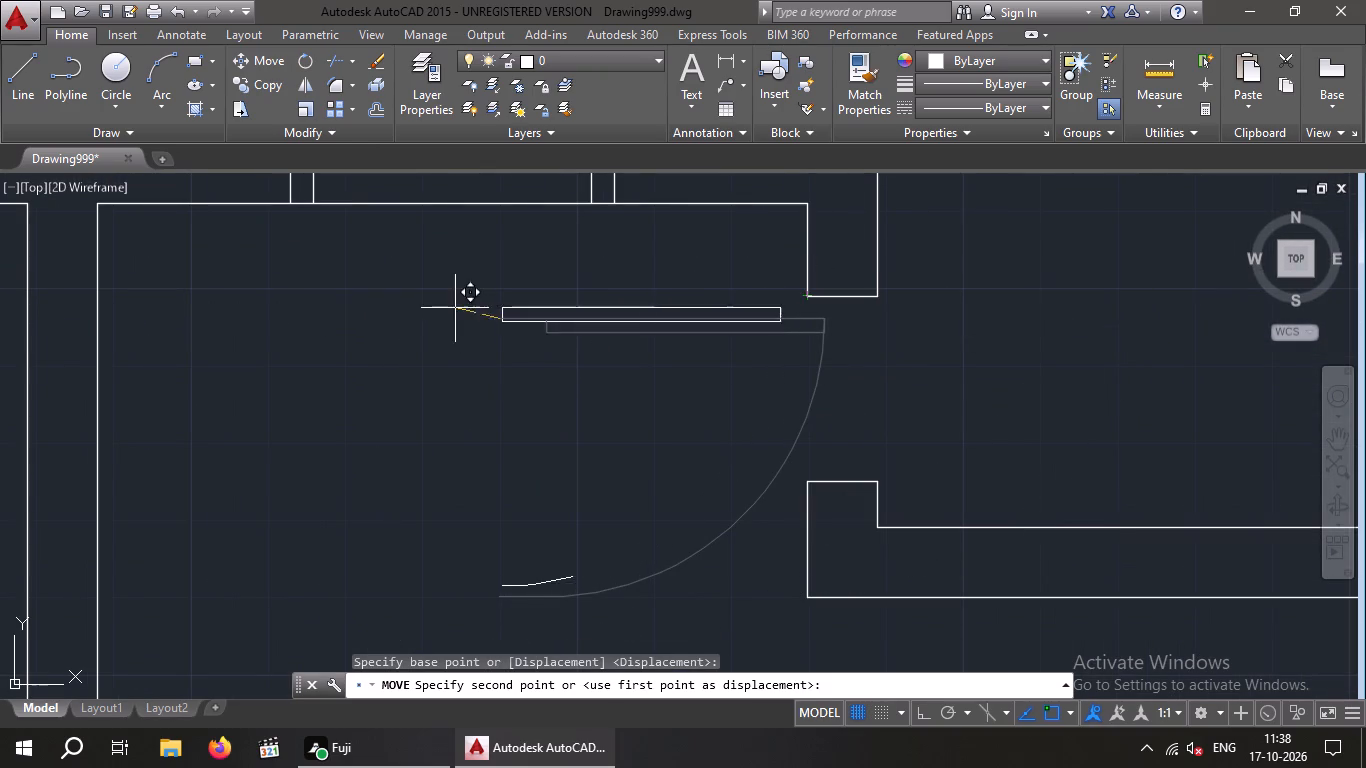
{"action": "left_click", "coordinate": [455, 307]}
{"action": "left_click", "coordinate": [550, 319]}
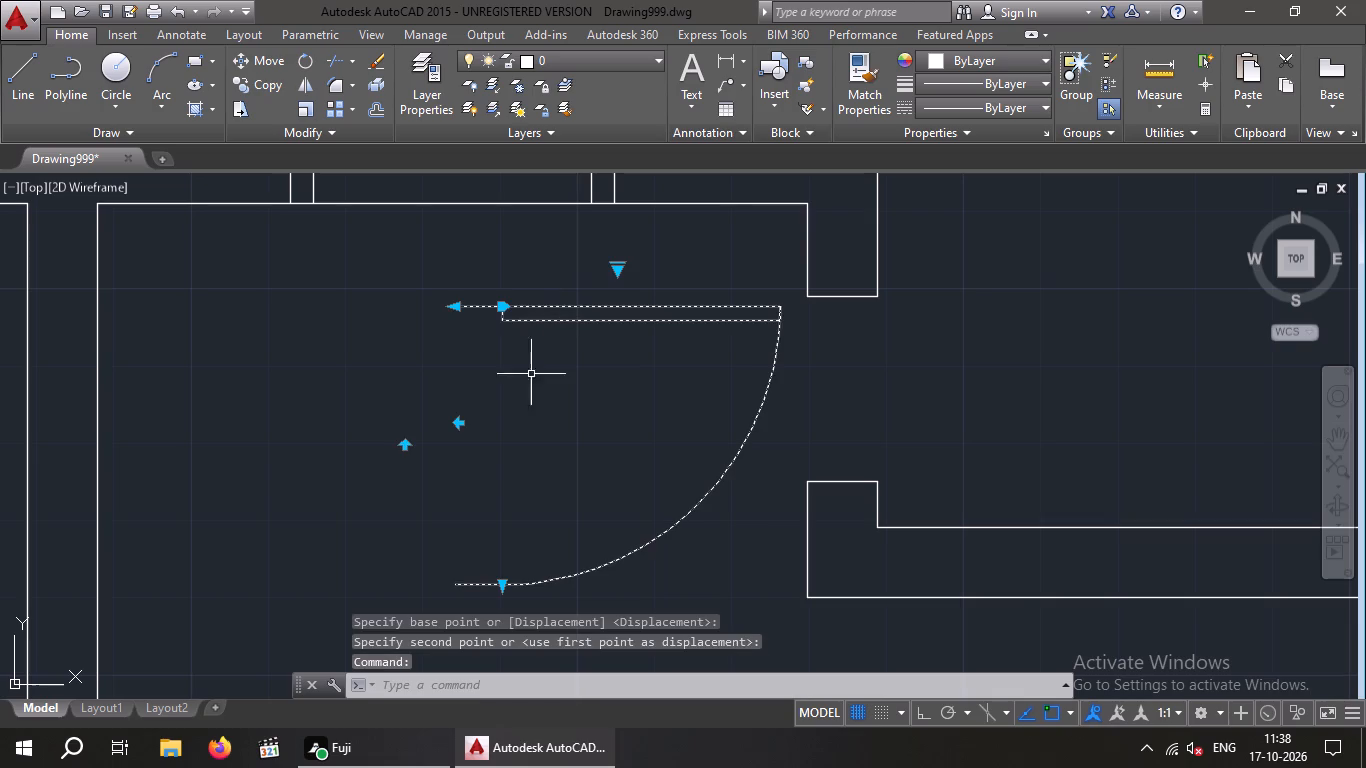
{"action": "left_click", "coordinate": [403, 449]}
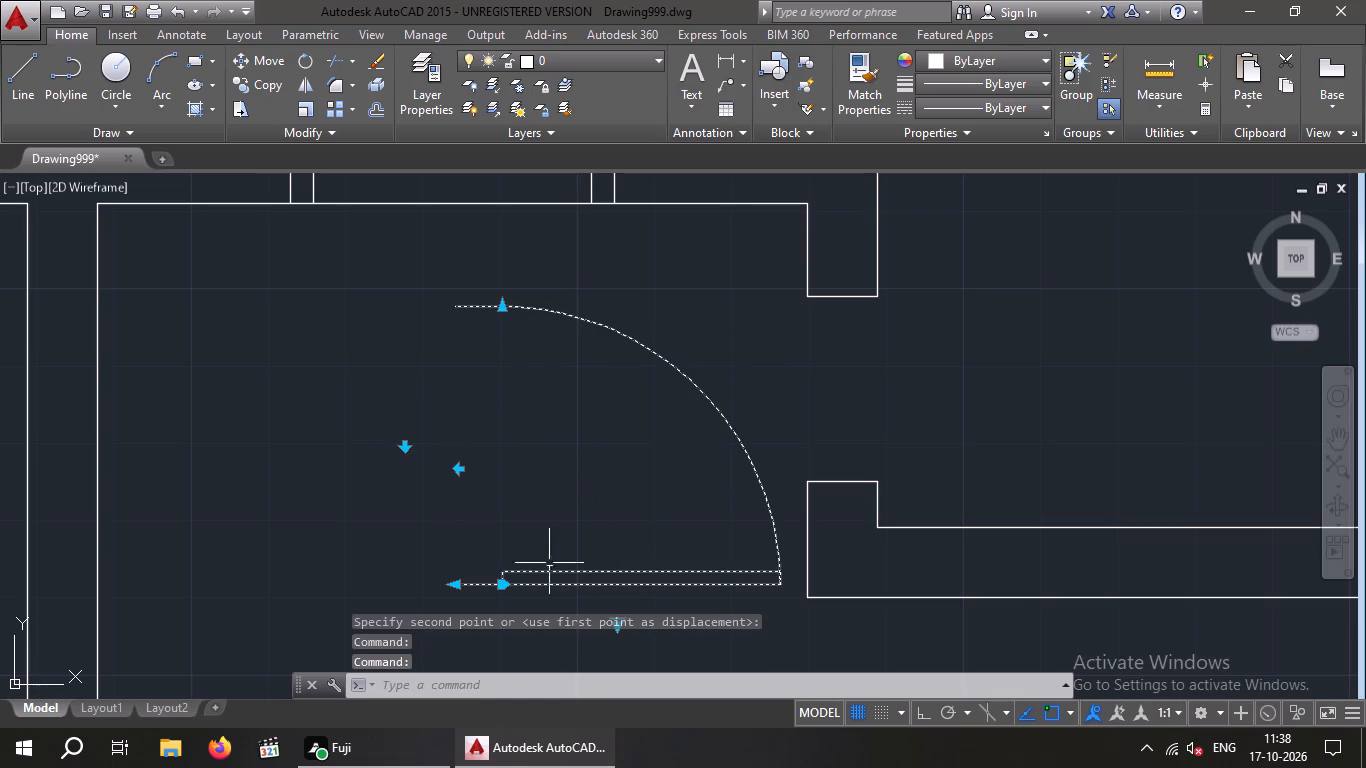
Move the flipped door by its hinge-side wall corner onto the upper corner of the wall stub south of the doorway.
{"action": "left_click", "coordinate": [270, 60]}
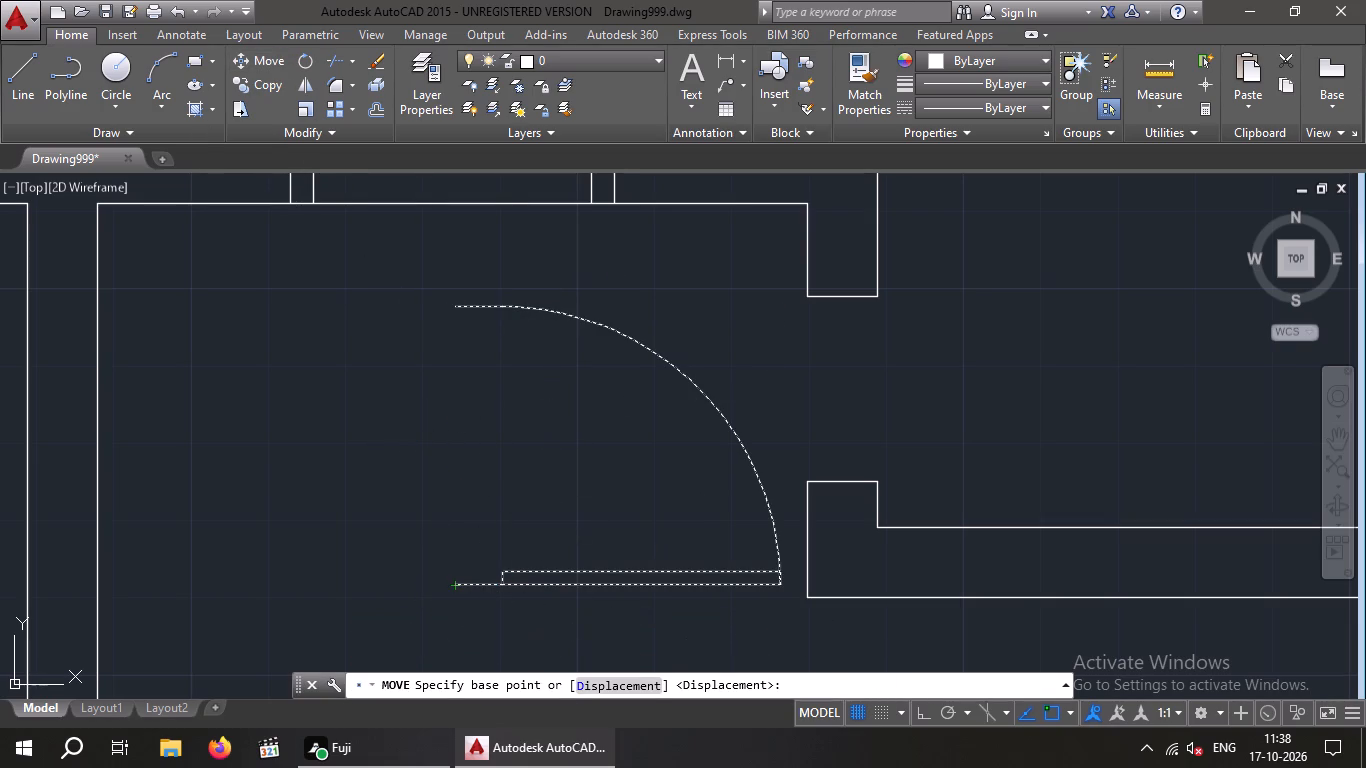
{"action": "left_click", "coordinate": [456, 585]}
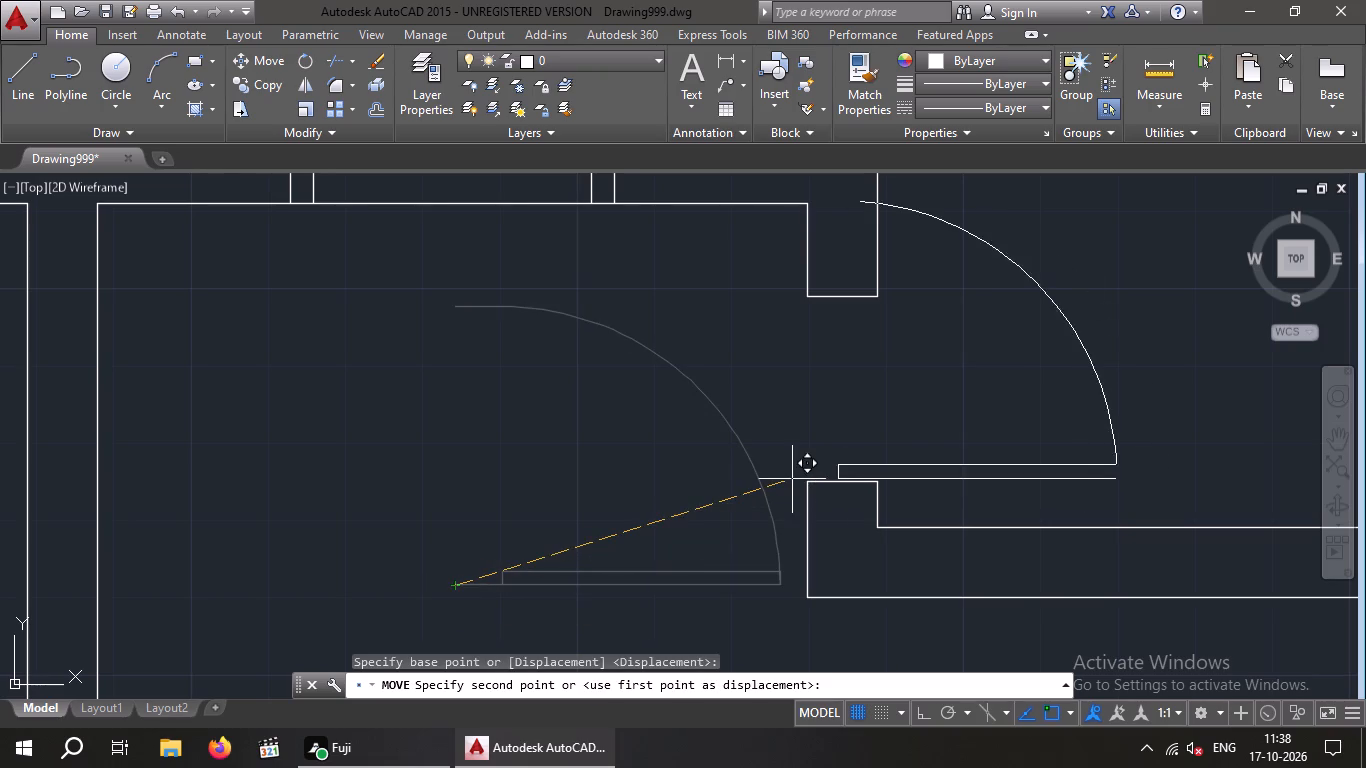
{"action": "left_click", "coordinate": [808, 483]}
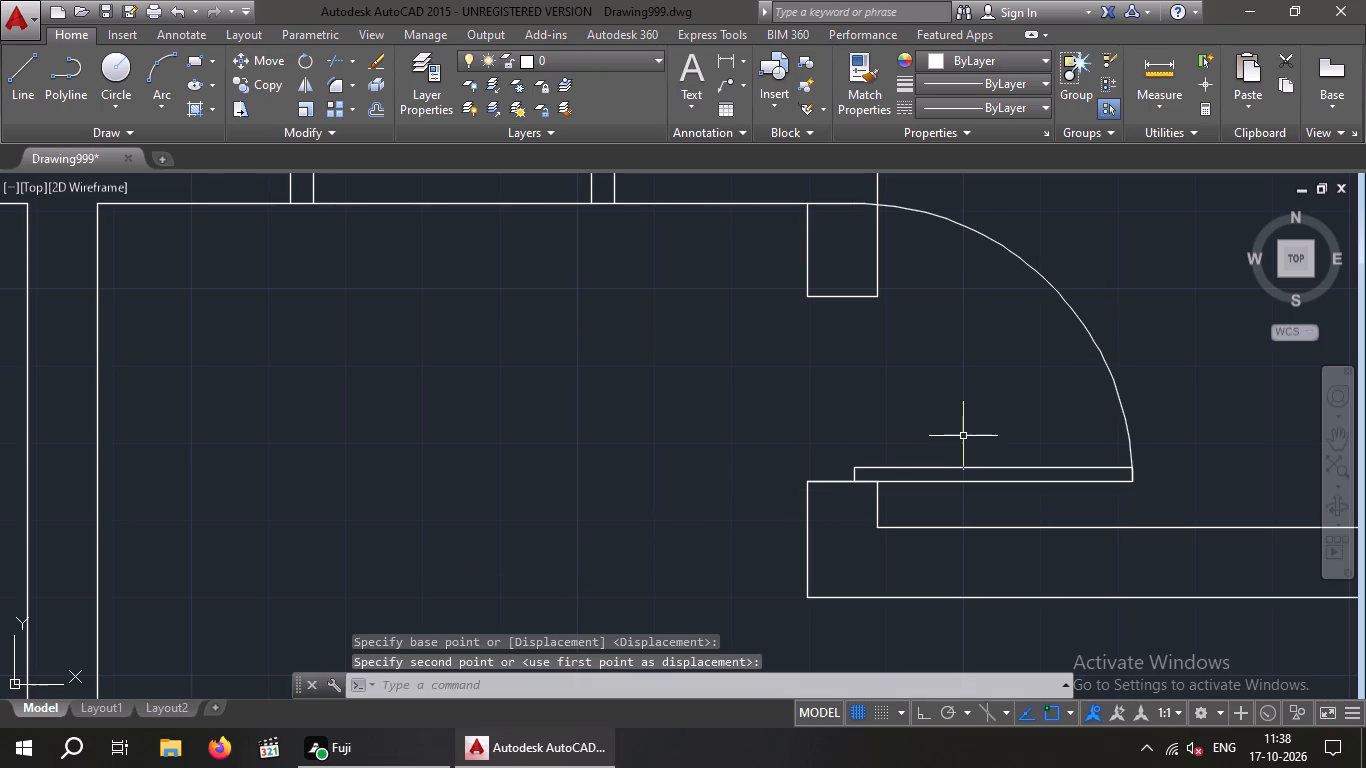
{"action": "key", "text": "Escape"}
{"action": "key", "text": "Escape"}
{"action": "key", "text": "Escape"}
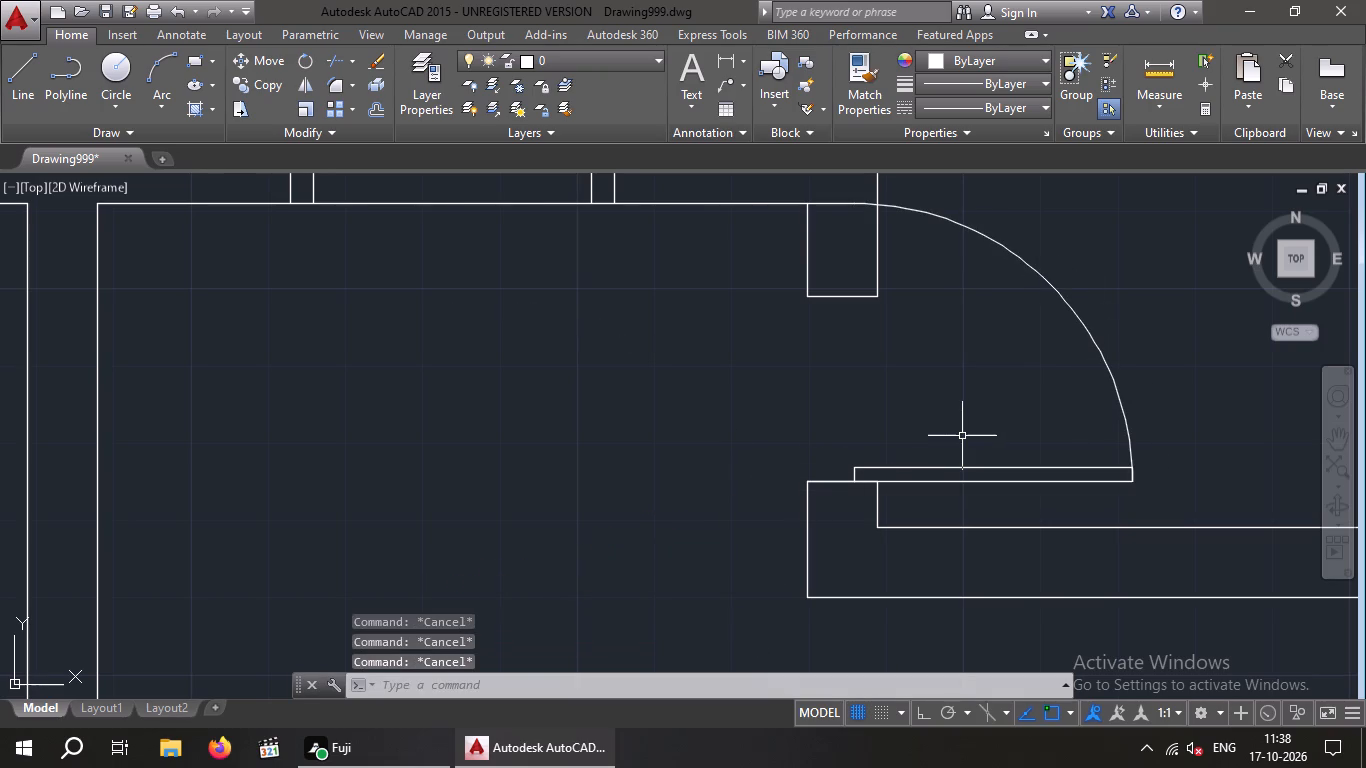
Shrink the placed door's width to the wall end on the north side of the small corner room's doorway.
{"action": "left_click_drag", "start_coordinate": [1078, 252], "coordinate": [1049, 304]}
{"action": "left_click", "coordinate": [1010, 331]}
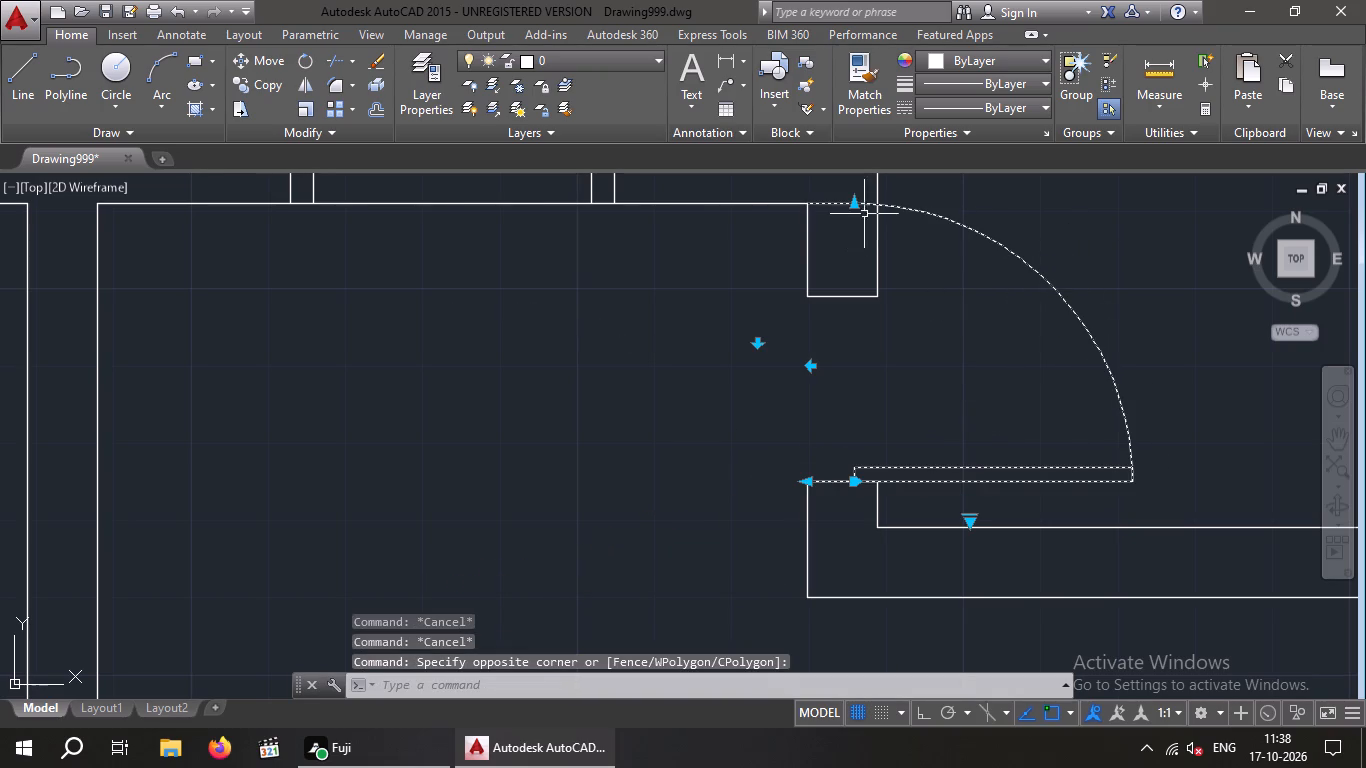
{"action": "left_click_drag", "start_coordinate": [856, 203], "coordinate": [856, 221]}
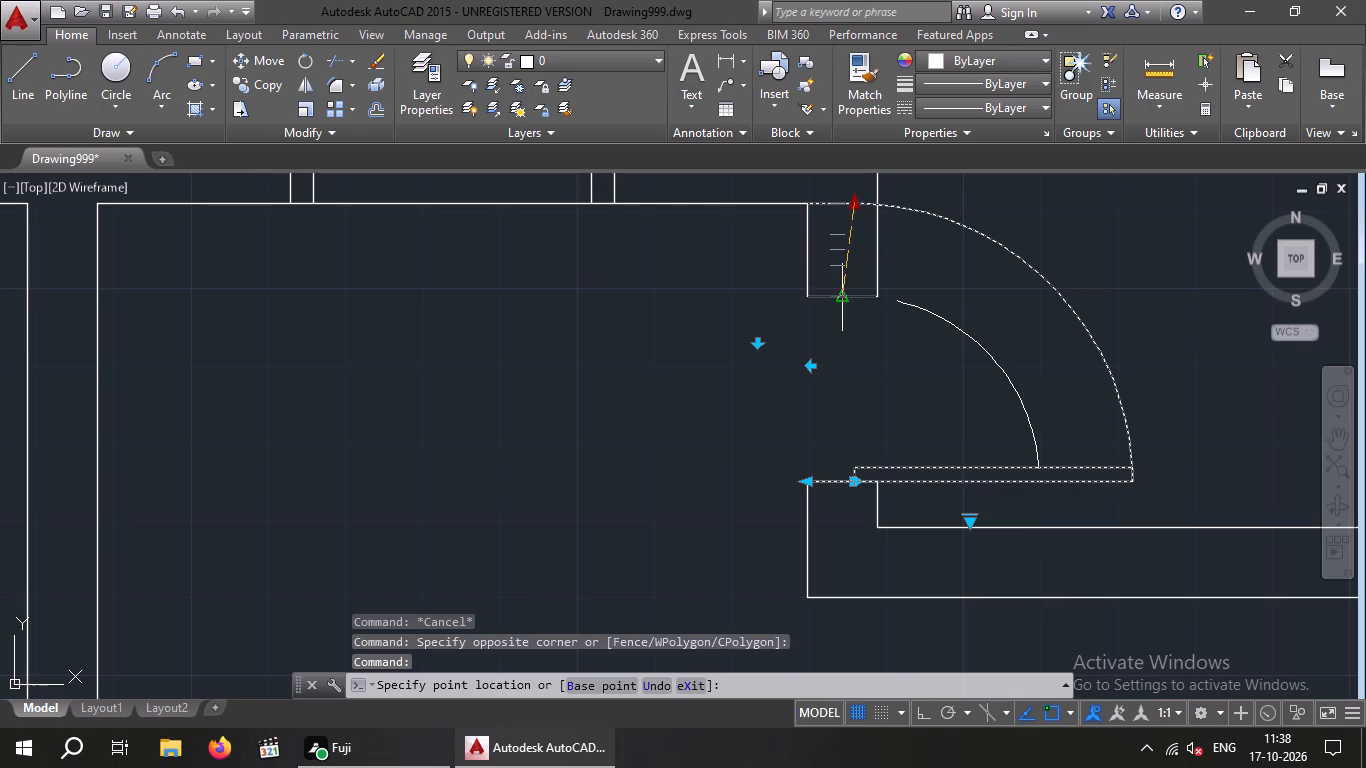
{"action": "left_click", "coordinate": [839, 292]}
{"action": "key", "text": "Escape"}
Examine the doors and openings across the floor plan, especially around the lounge, kitchen and the small room north of the kitchen.
{"action": "scroll", "coordinate": [1067, 314], "scroll_direction": "down", "scroll_amount": 3}
{"action": "middle_click_drag", "start_coordinate": [1088, 315], "coordinate": [682, 383]}
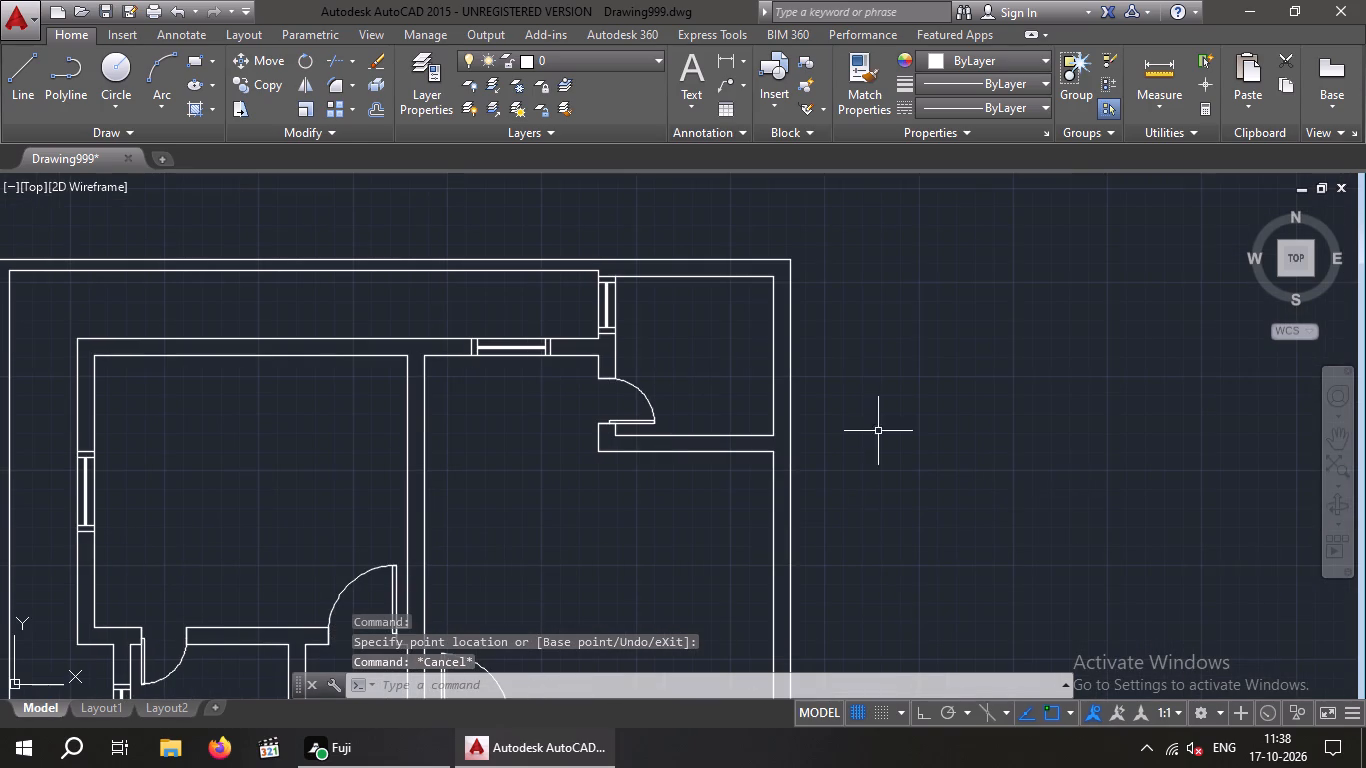
{"action": "middle_click_drag", "start_coordinate": [542, 476], "coordinate": [655, 366]}
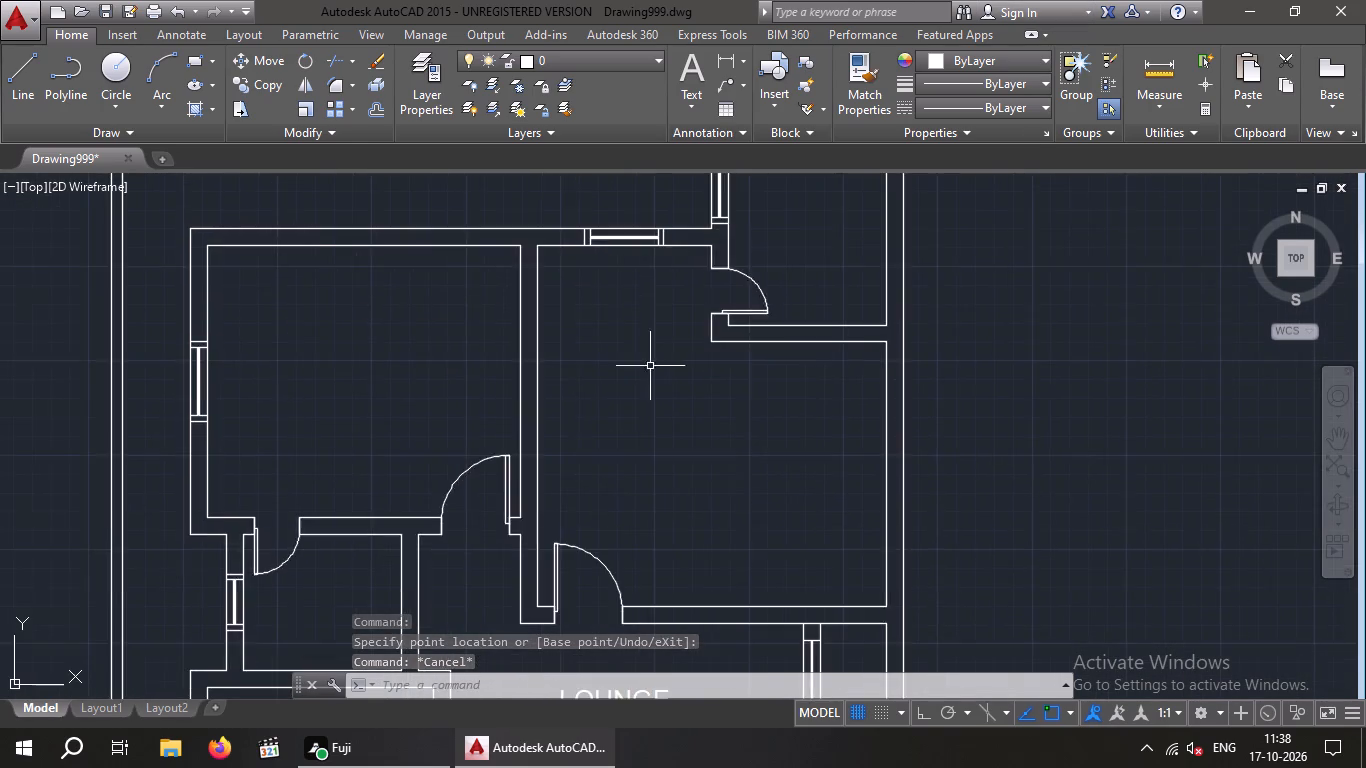
{"action": "scroll", "coordinate": [647, 388], "scroll_direction": "down", "scroll_amount": 1}
{"action": "middle_click_drag", "start_coordinate": [652, 435], "coordinate": [636, 368]}
{"action": "scroll", "coordinate": [640, 374], "scroll_direction": "down", "scroll_amount": 2}
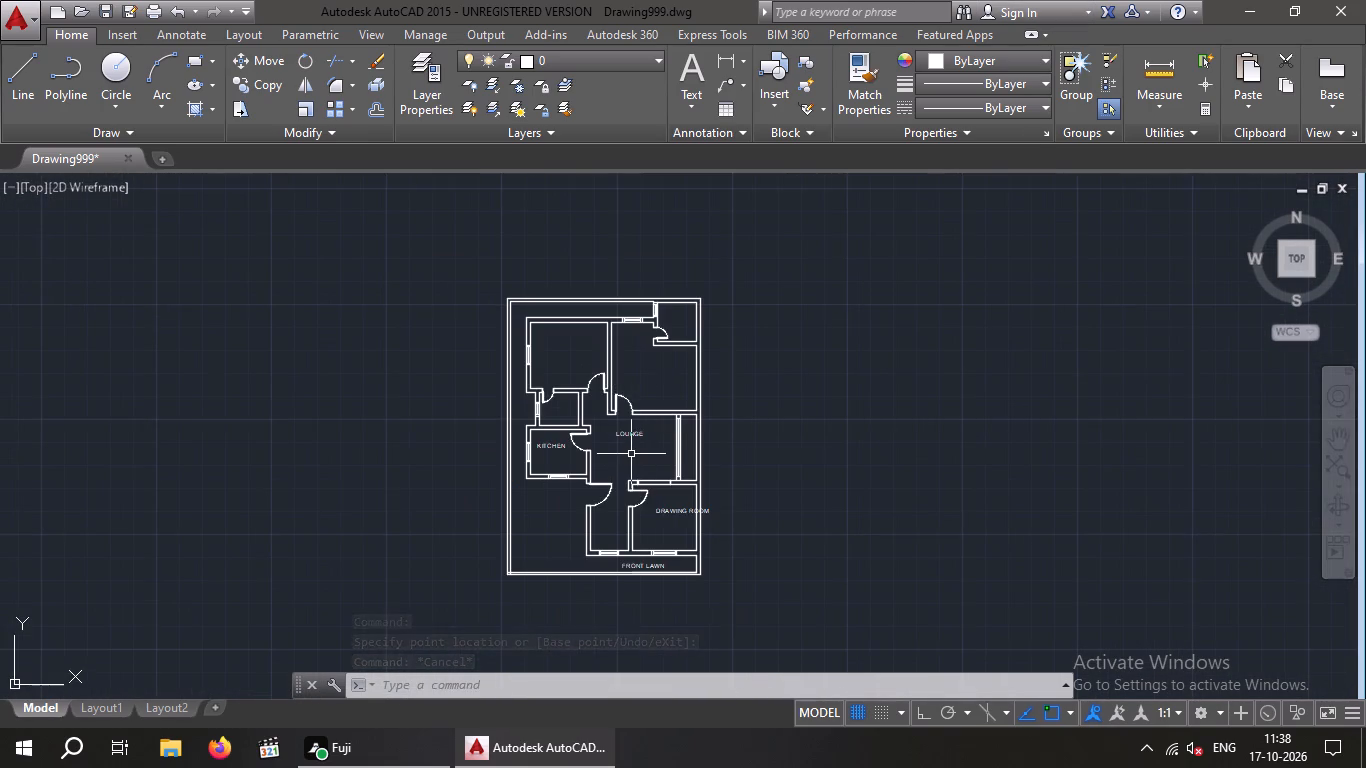
{"action": "scroll", "coordinate": [636, 468], "scroll_direction": "up", "scroll_amount": 2}
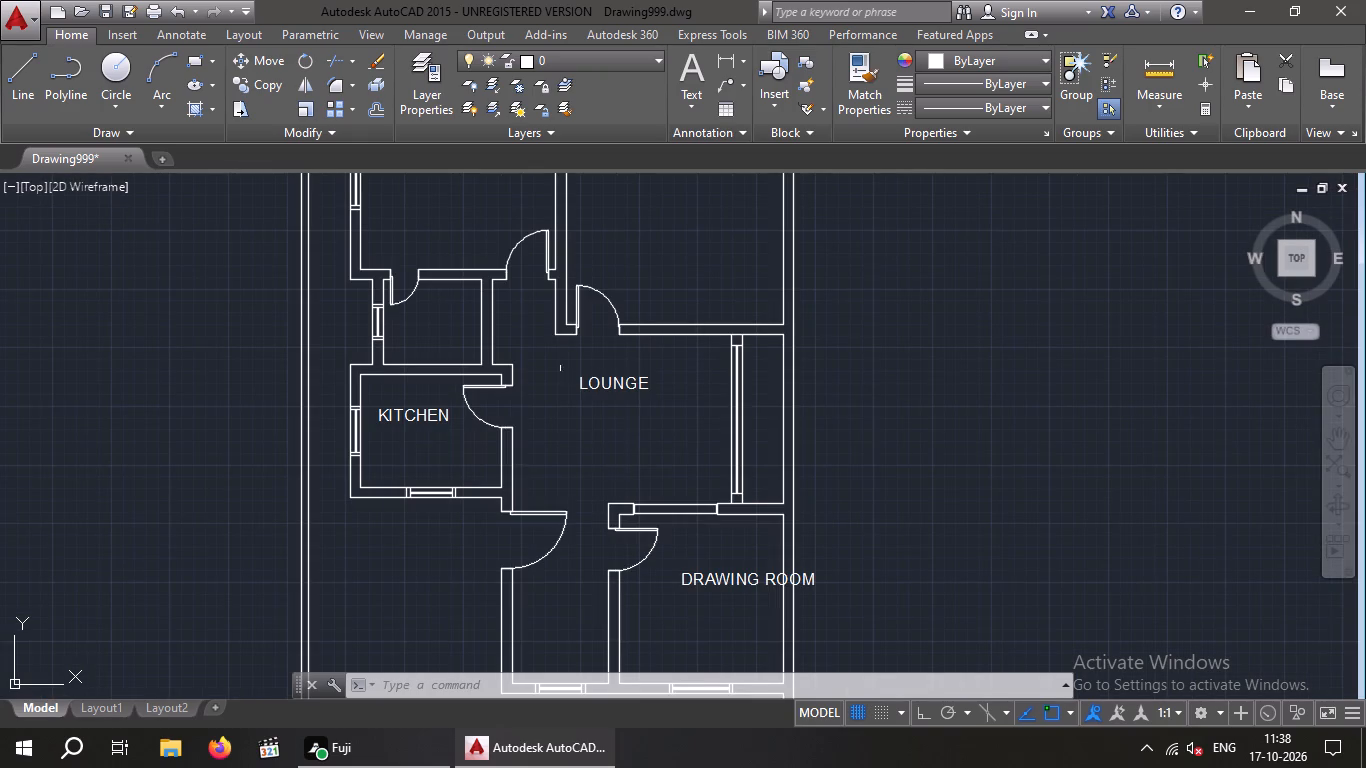
{"action": "middle_click", "coordinate": [549, 332]}
{"action": "middle_click_drag", "start_coordinate": [443, 300], "coordinate": [415, 283]}
{"action": "scroll", "coordinate": [533, 360], "scroll_direction": "down", "scroll_amount": 2}
{"action": "middle_click_drag", "start_coordinate": [517, 364], "coordinate": [315, 355]}
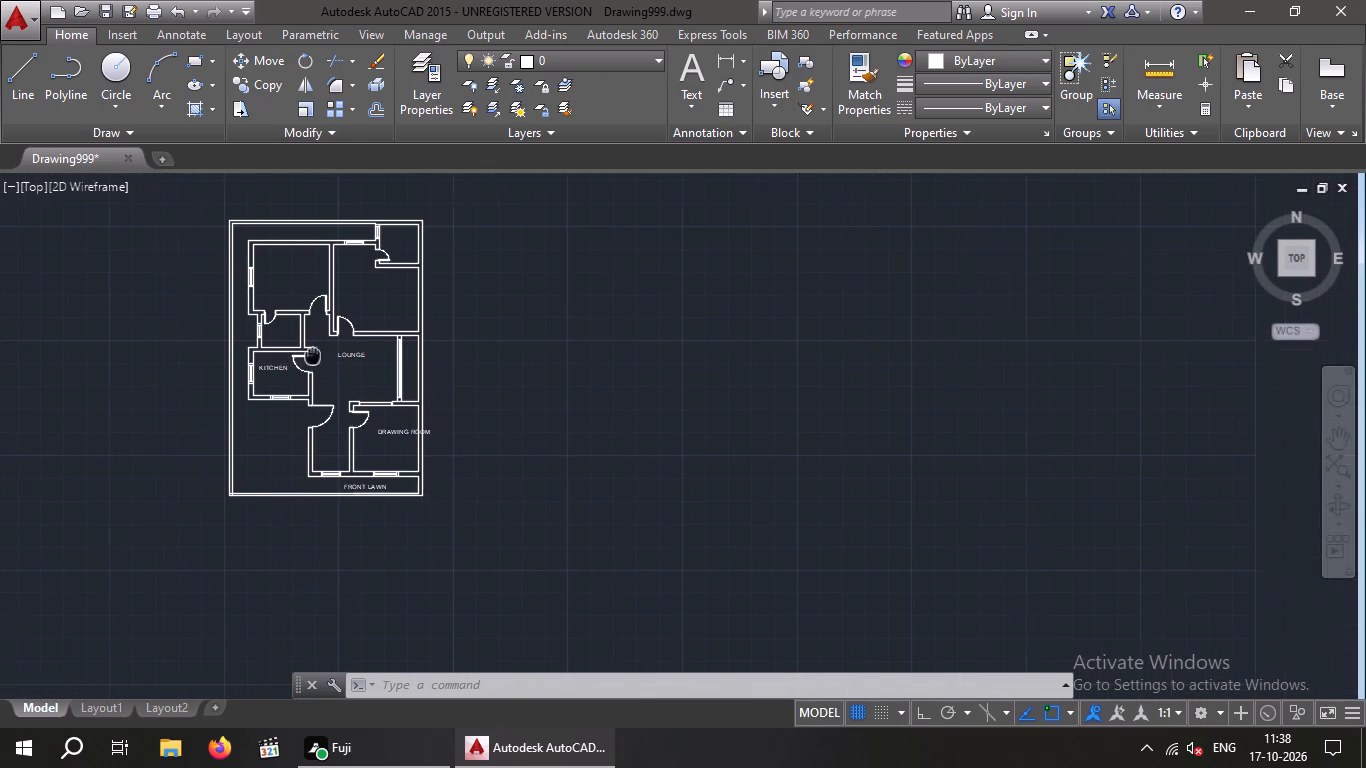
{"action": "scroll", "coordinate": [311, 331], "scroll_direction": "up", "scroll_amount": 3}
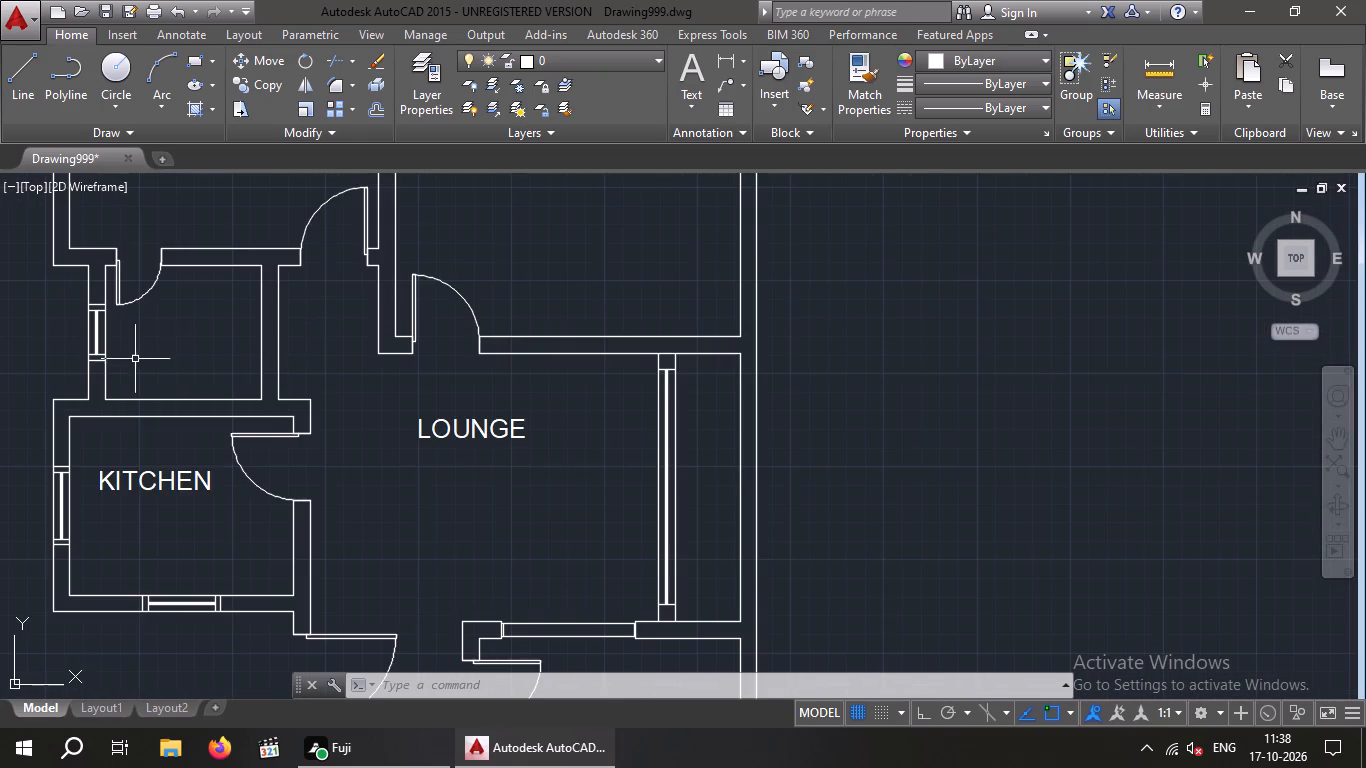
{"action": "scroll", "coordinate": [149, 338], "scroll_direction": "down", "scroll_amount": 1}
{"action": "scroll", "coordinate": [199, 334], "scroll_direction": "up", "scroll_amount": 2}
{"action": "scroll", "coordinate": [204, 334], "scroll_direction": "down", "scroll_amount": 1}
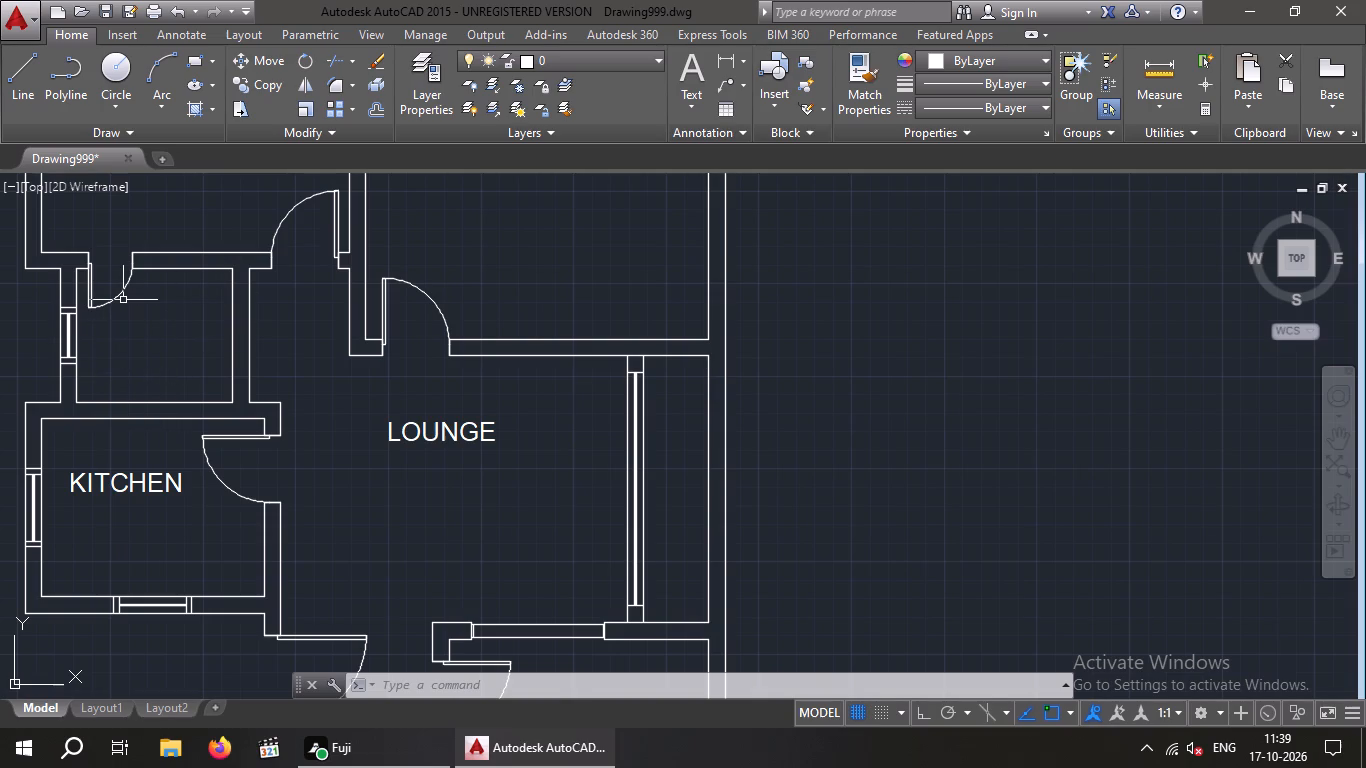
{"action": "scroll", "coordinate": [123, 299], "scroll_direction": "up", "scroll_amount": 2}
{"action": "scroll", "coordinate": [158, 316], "scroll_direction": "down", "scroll_amount": 1}
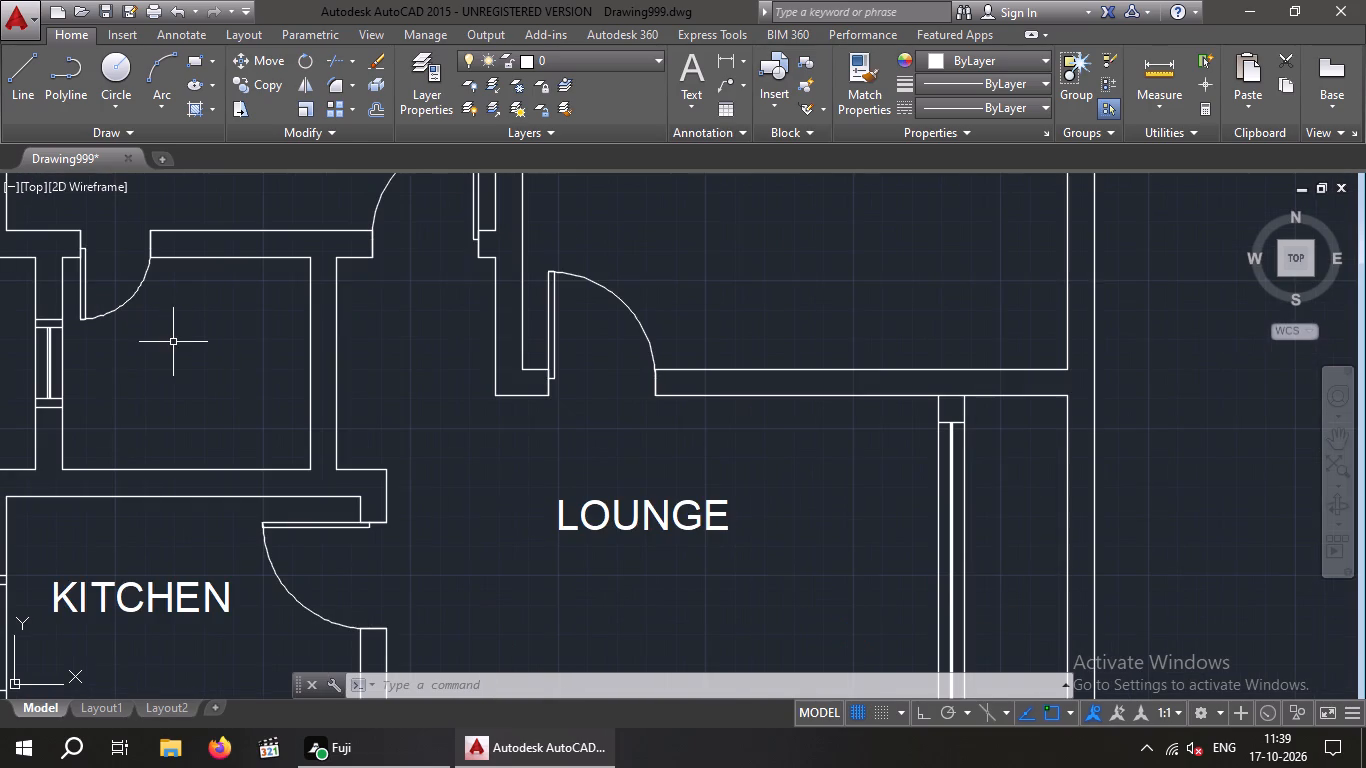
Move the door of the small room north of the kitchen out of its opening into the north-west room.
{"action": "key", "text": "Escape"}
{"action": "key", "text": "Escape"}
{"action": "left_click_drag", "start_coordinate": [152, 343], "coordinate": [129, 337]}
{"action": "left_click", "coordinate": [90, 281]}
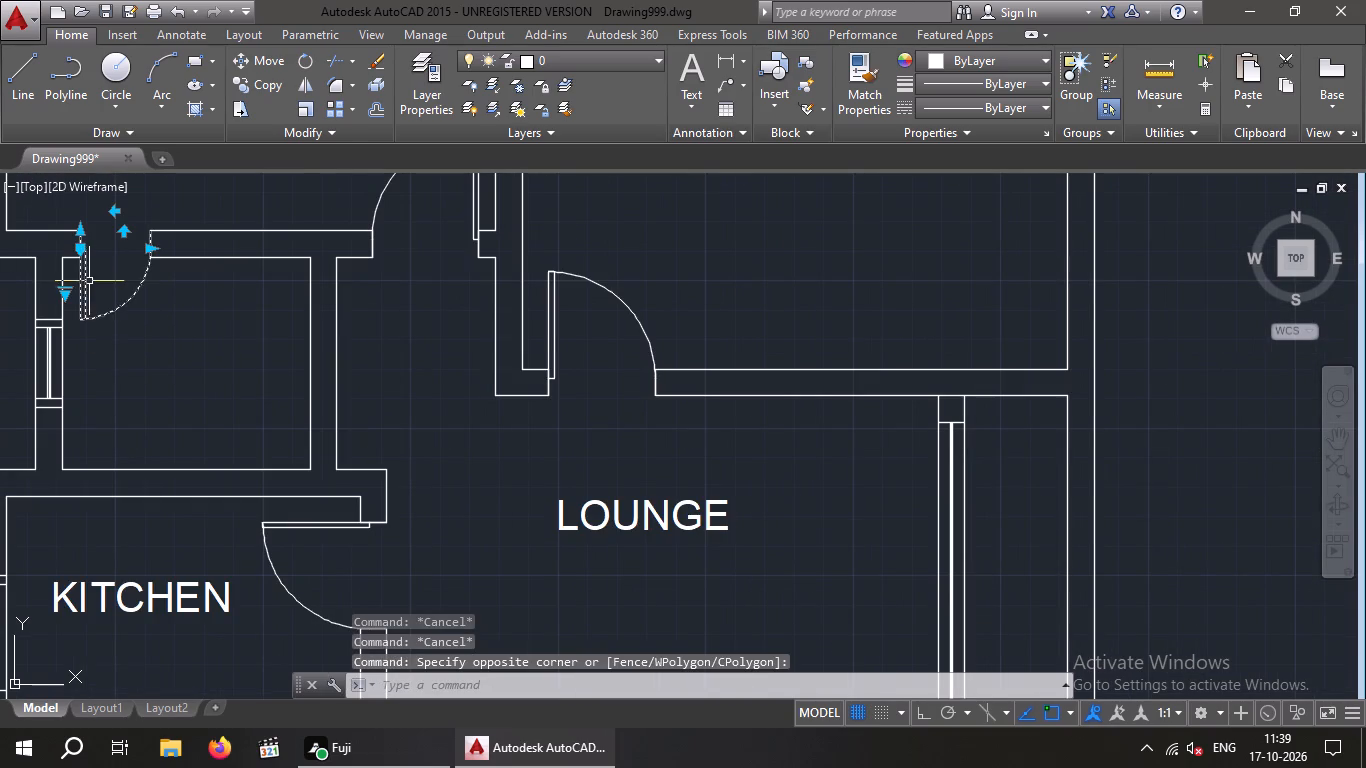
{"action": "left_click", "coordinate": [256, 52]}
{"action": "middle_click_drag", "start_coordinate": [152, 360], "coordinate": [248, 505]}
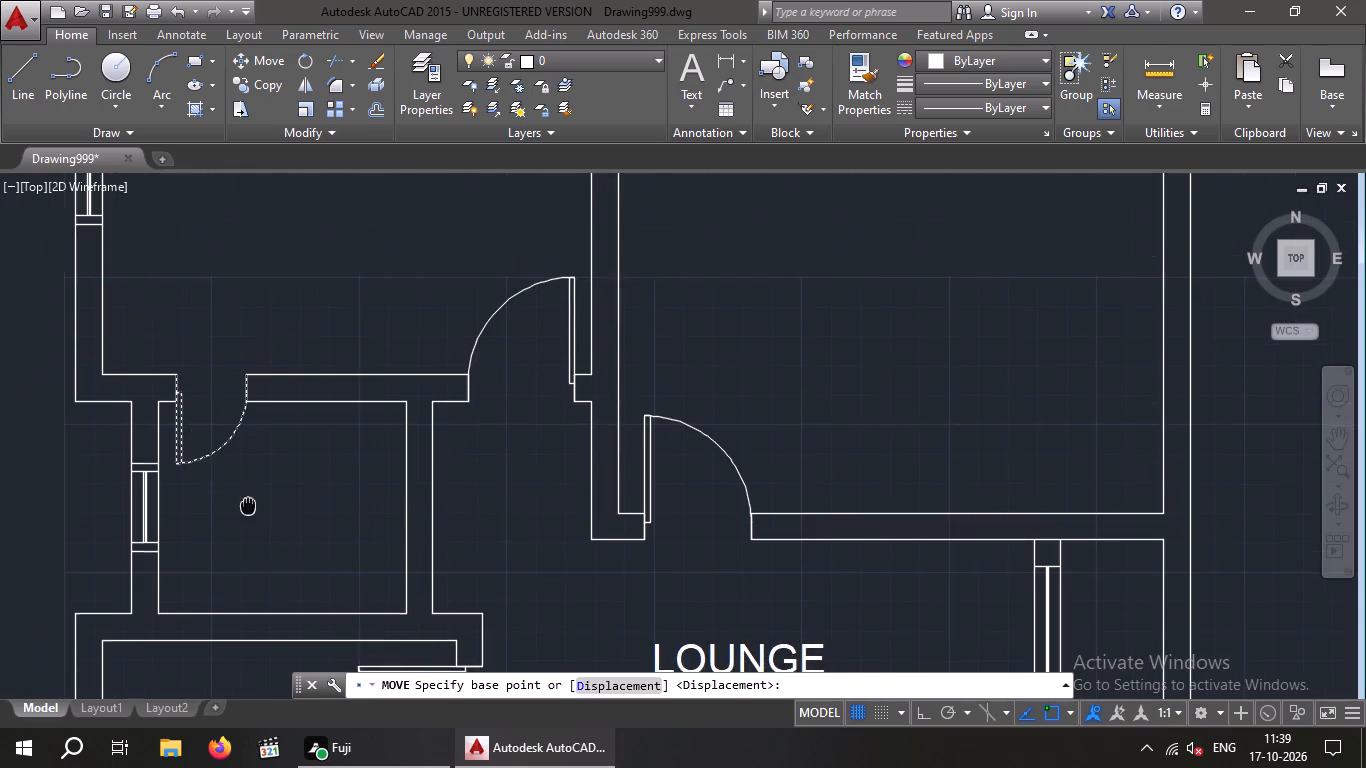
{"action": "left_click_drag", "start_coordinate": [179, 375], "coordinate": [202, 365]}
{"action": "scroll", "coordinate": [284, 255], "scroll_direction": "down", "scroll_amount": 2}
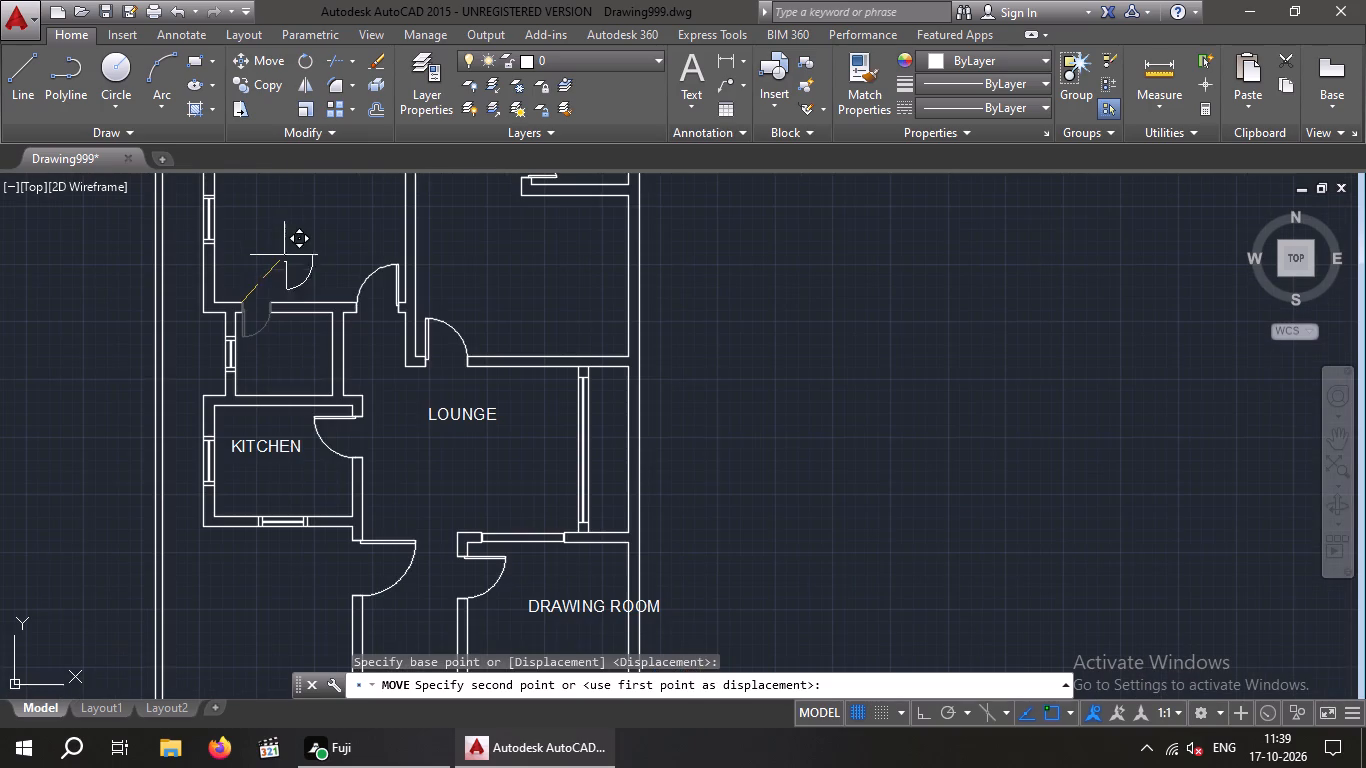
{"action": "left_click", "coordinate": [295, 239]}
{"action": "key", "text": "Escape"}
{"action": "scroll", "coordinate": [247, 344], "scroll_direction": "up", "scroll_amount": 3}
{"action": "key", "text": "Escape"}
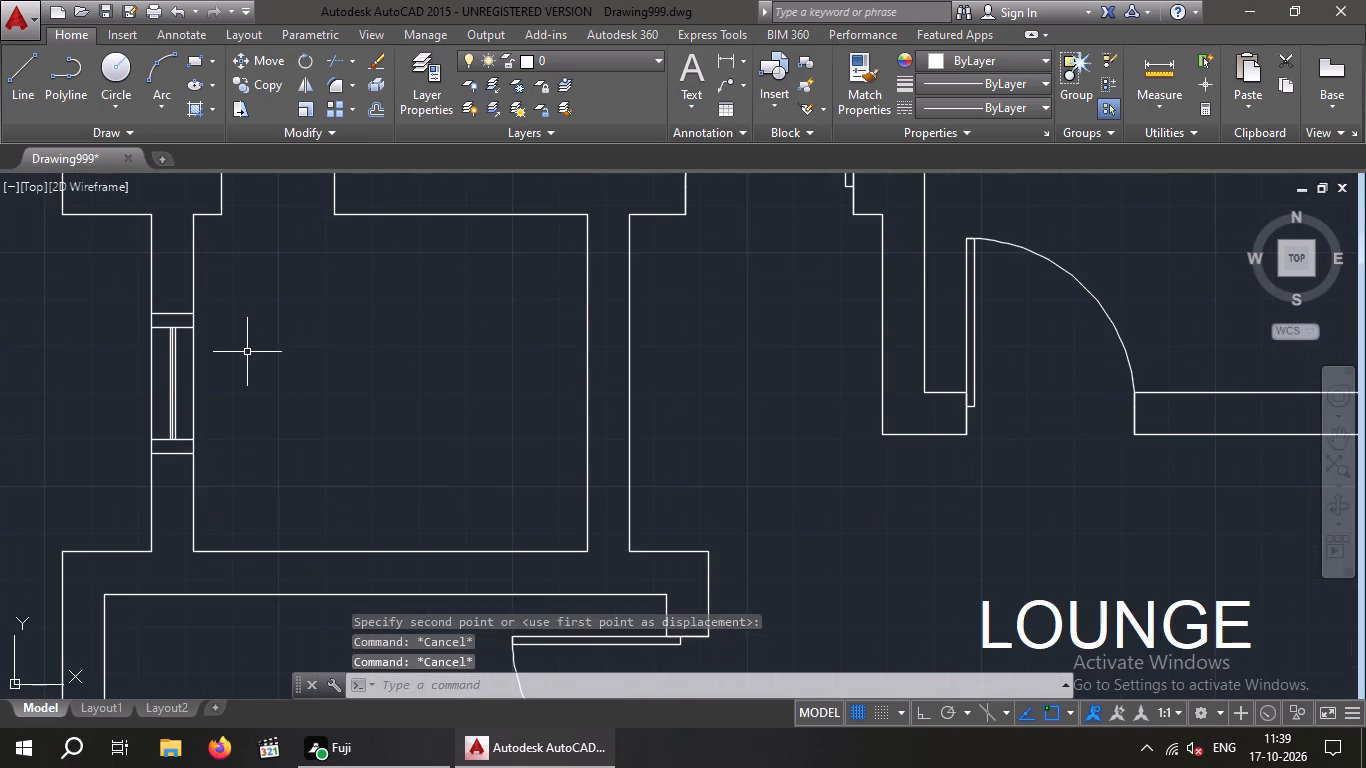
{"action": "key", "text": "Escape"}
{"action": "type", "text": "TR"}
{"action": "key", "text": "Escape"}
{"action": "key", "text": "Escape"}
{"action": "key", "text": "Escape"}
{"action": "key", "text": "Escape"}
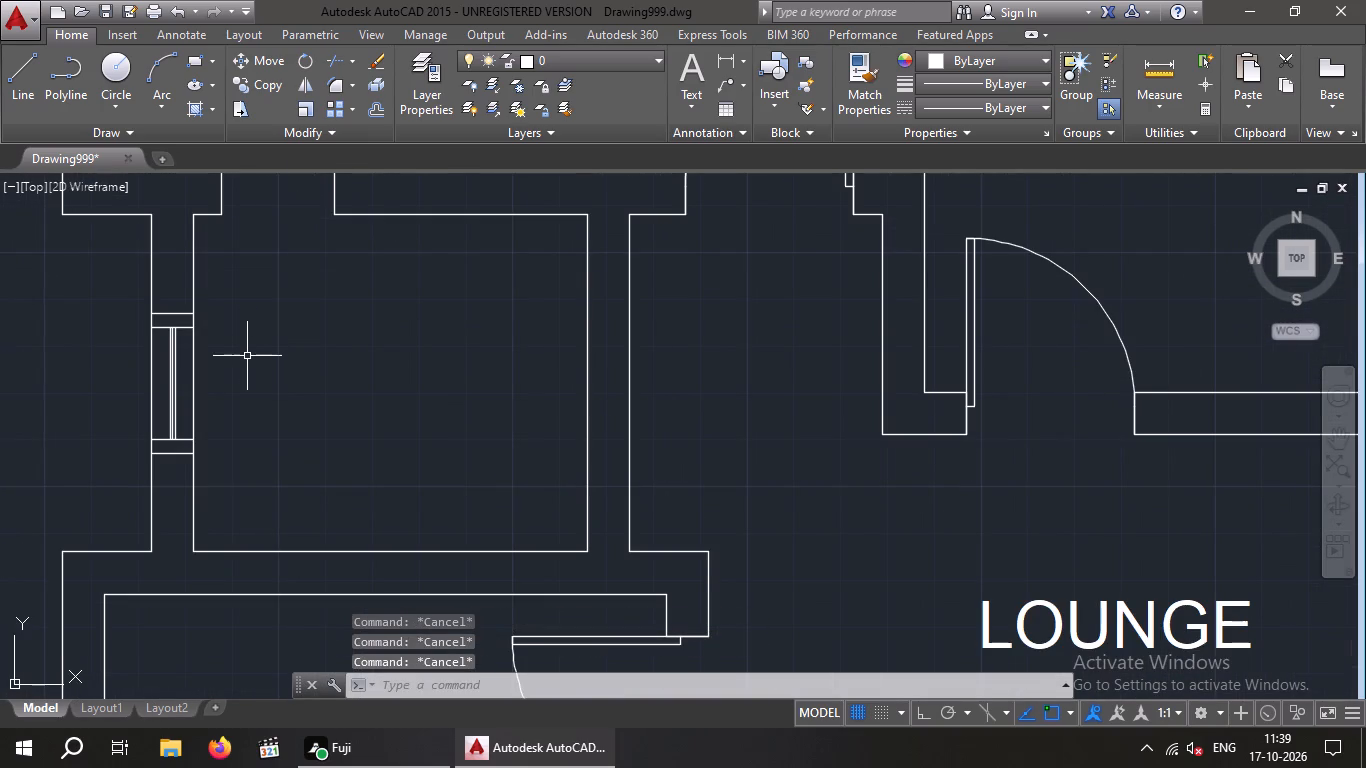
Extend both faces of the small room's north wall across the old doorway to close the opening.
{"action": "key", "text": "e"}
{"action": "key", "text": "x"}
{"action": "key", "text": "space"}
{"action": "key", "text": "space"}
{"action": "scroll", "coordinate": [329, 343], "scroll_direction": "down", "scroll_amount": 1}
{"action": "middle_click_drag", "start_coordinate": [332, 397], "coordinate": [332, 480]}
{"action": "left_click_drag", "start_coordinate": [423, 388], "coordinate": [377, 396]}
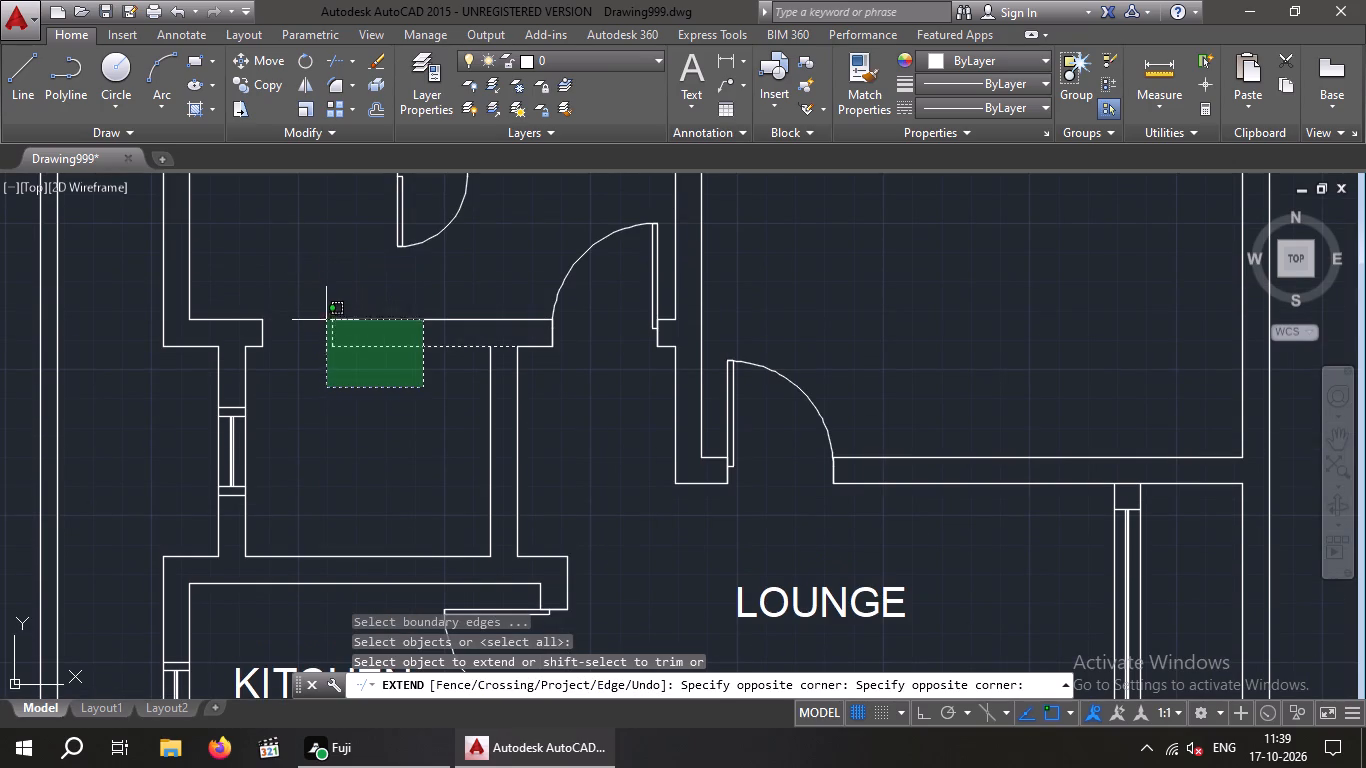
{"action": "left_click", "coordinate": [320, 294]}
{"action": "left_click", "coordinate": [372, 394]}
{"action": "left_click", "coordinate": [348, 337]}
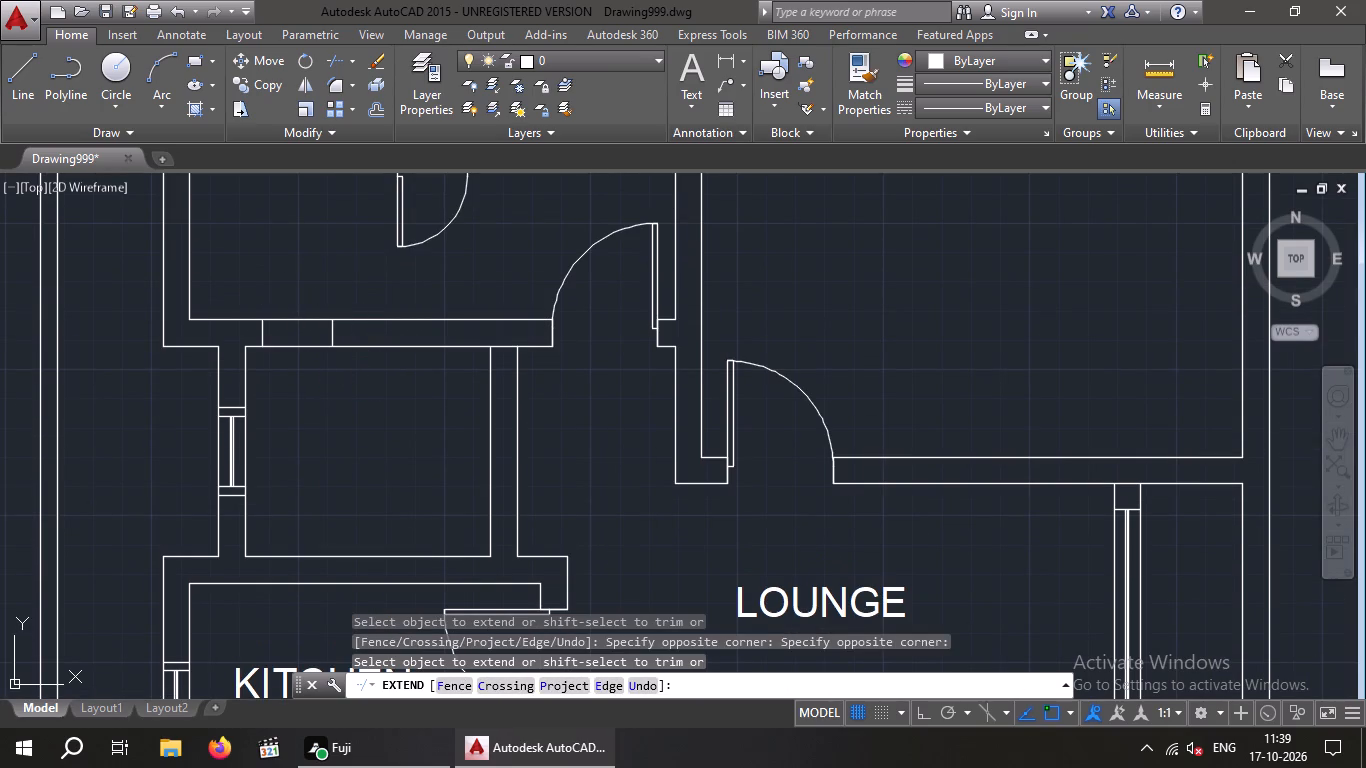
{"action": "key", "text": "Escape"}
{"action": "key", "text": "Escape"}
Delete the two leftover jamb lines of the closed doorway in the small room's north wall.
{"action": "scroll", "coordinate": [297, 347], "scroll_direction": "up", "scroll_amount": 3}
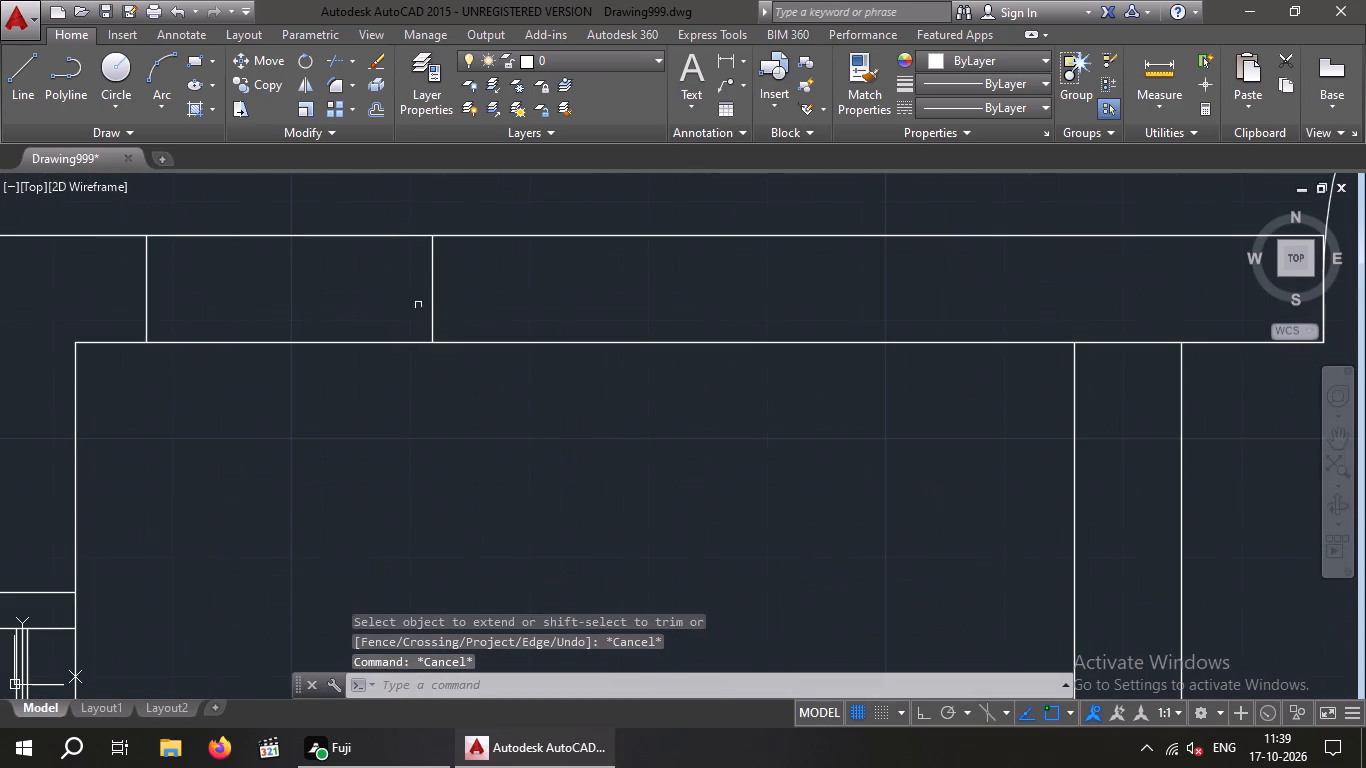
{"action": "left_click_drag", "start_coordinate": [481, 281], "coordinate": [352, 309]}
{"action": "left_click", "coordinate": [77, 311]}
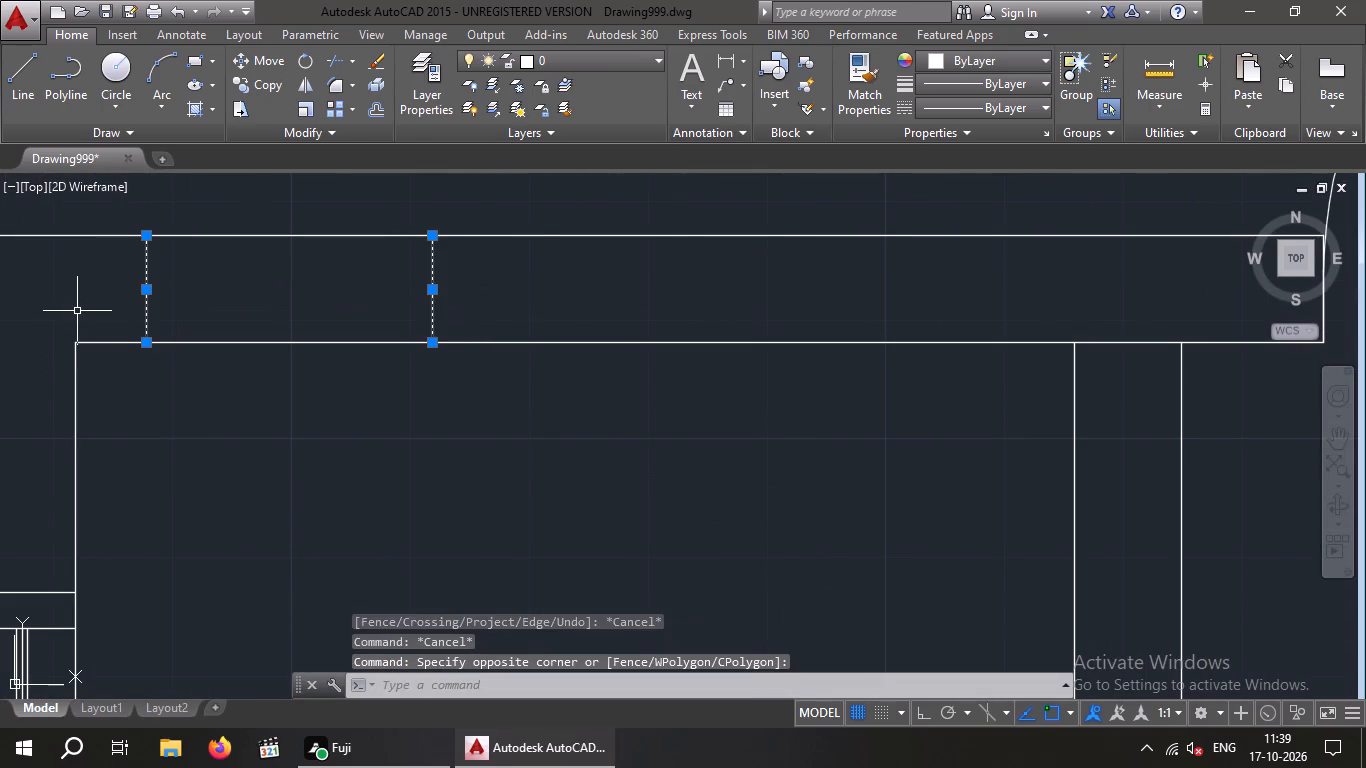
{"action": "key", "text": "Delete"}
Offset the inner face of the small room's east wall 9" to the west.
{"action": "scroll", "coordinate": [100, 318], "scroll_direction": "down", "scroll_amount": 4}
{"action": "scroll", "coordinate": [249, 343], "scroll_direction": "up", "scroll_amount": 3}
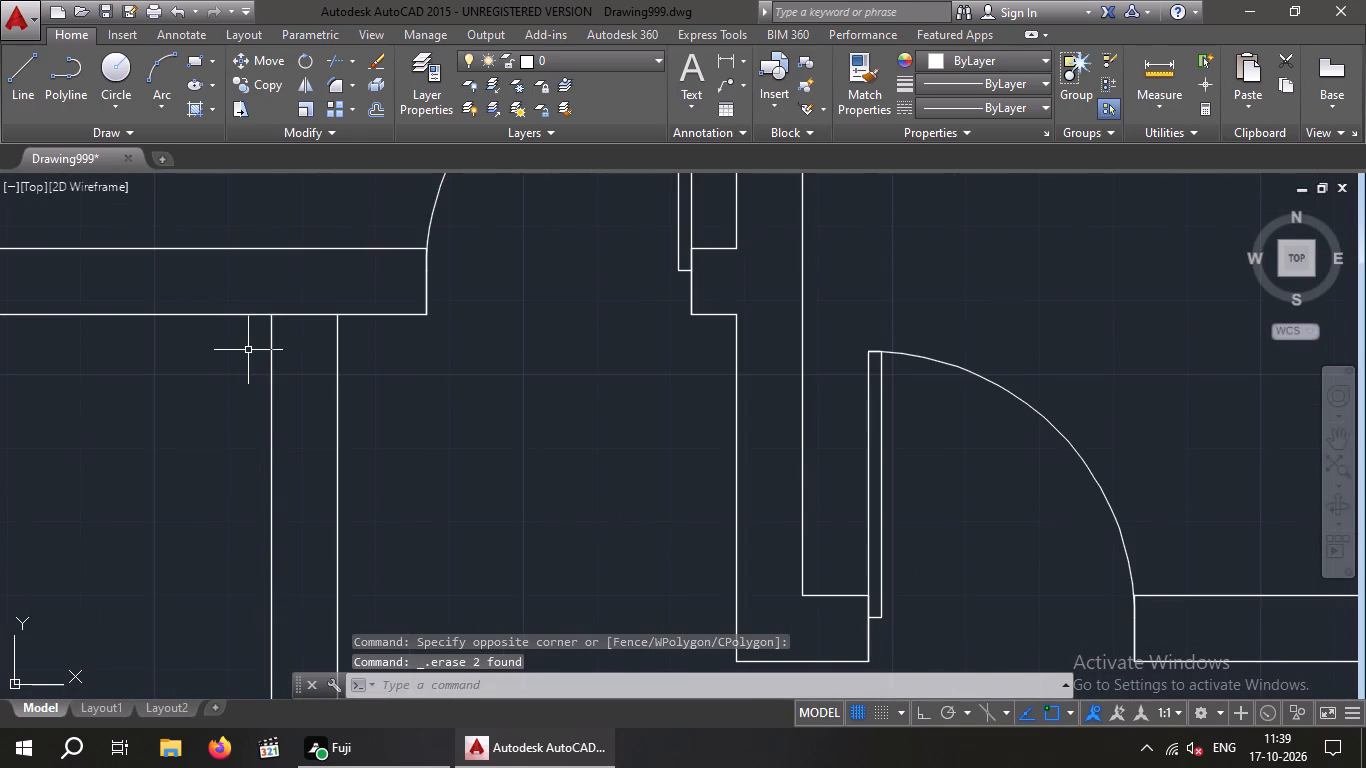
{"action": "key", "text": "o"}
{"action": "key", "text": "Return"}
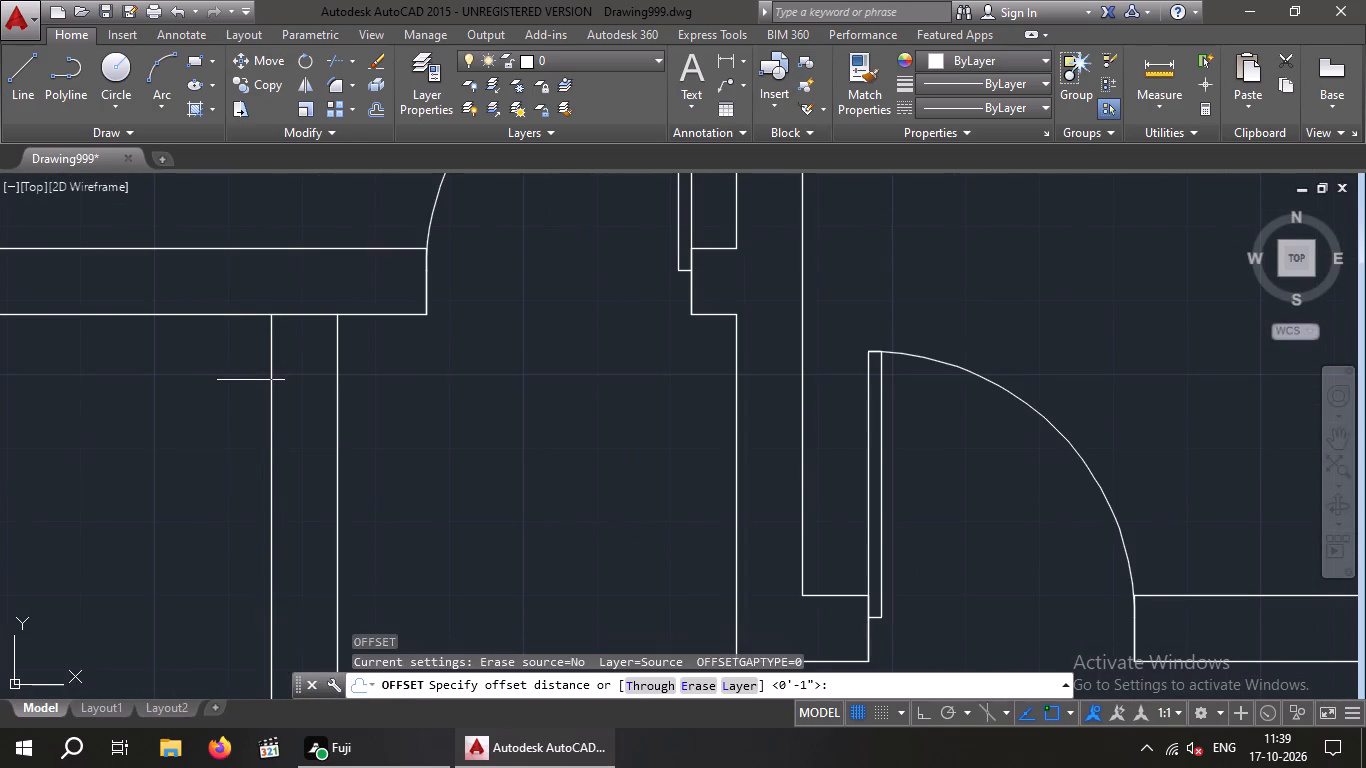
{"action": "key", "text": "9"}
{"action": "key", "text": "shift+quotedbl"}
{"action": "key", "text": "Return"}
{"action": "left_click_drag", "start_coordinate": [269, 356], "coordinate": [209, 373]}
{"action": "left_click", "coordinate": [151, 385]}
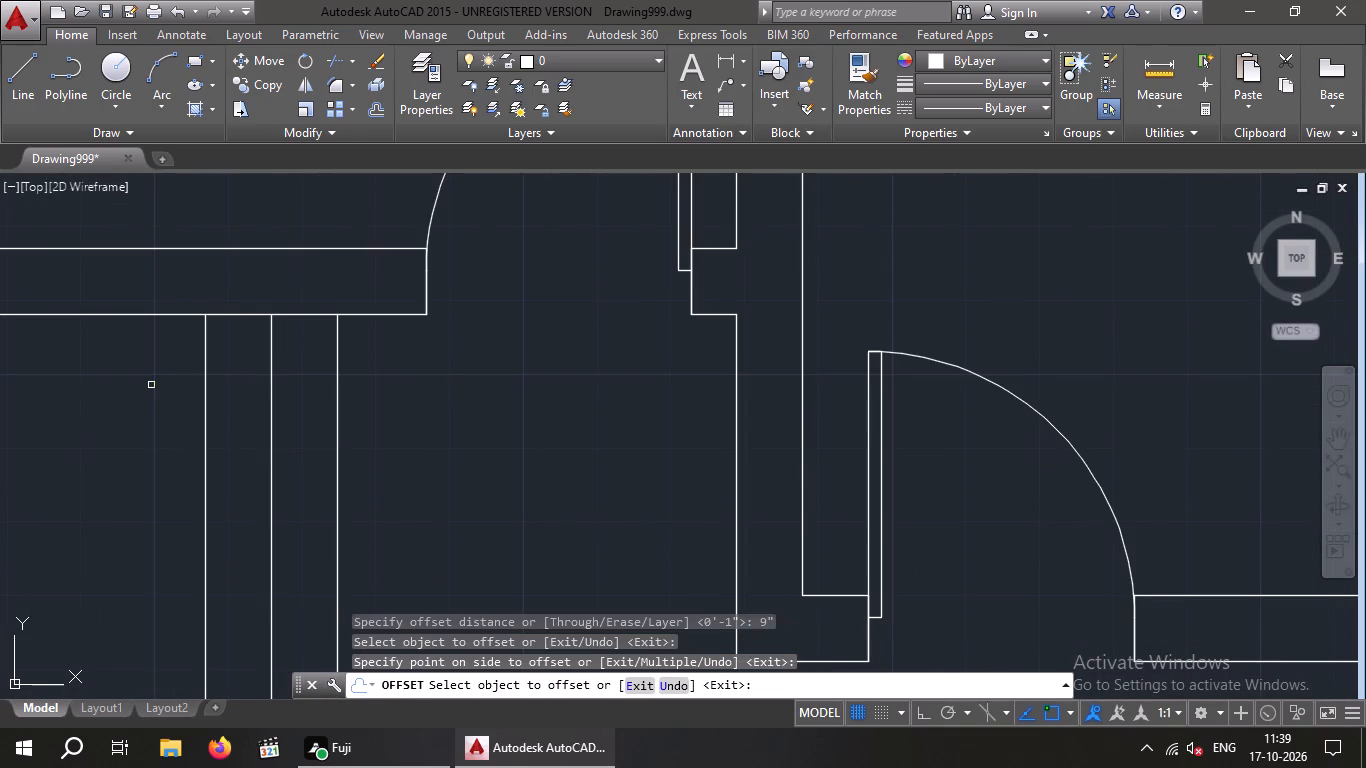
{"action": "key", "text": "Escape"}
{"action": "key", "text": "Escape"}
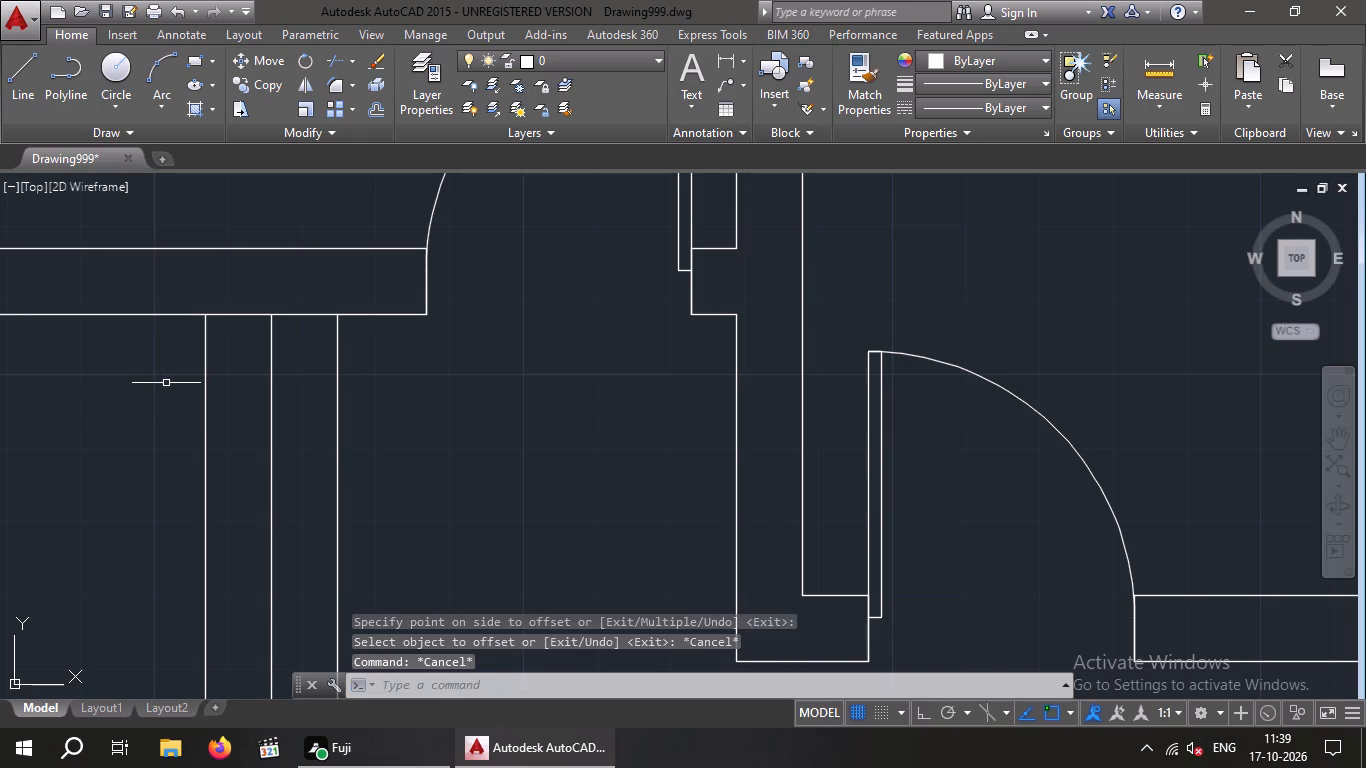
Offset the new line inside the small room another 2' to the west.
{"action": "key", "text": "o"}
{"action": "key", "text": "Return"}
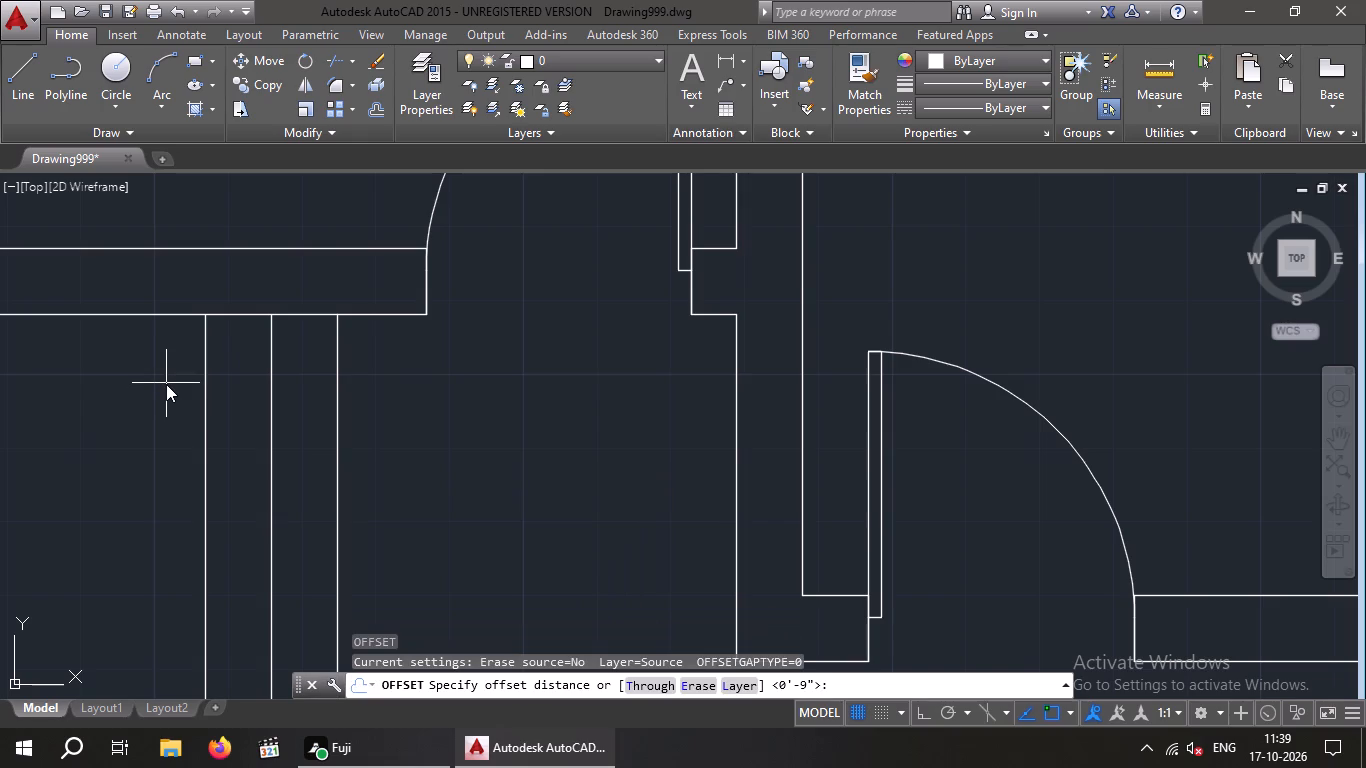
{"action": "key", "text": "2"}
{"action": "key", "text": "apostrophe"}
{"action": "key", "text": "Return"}
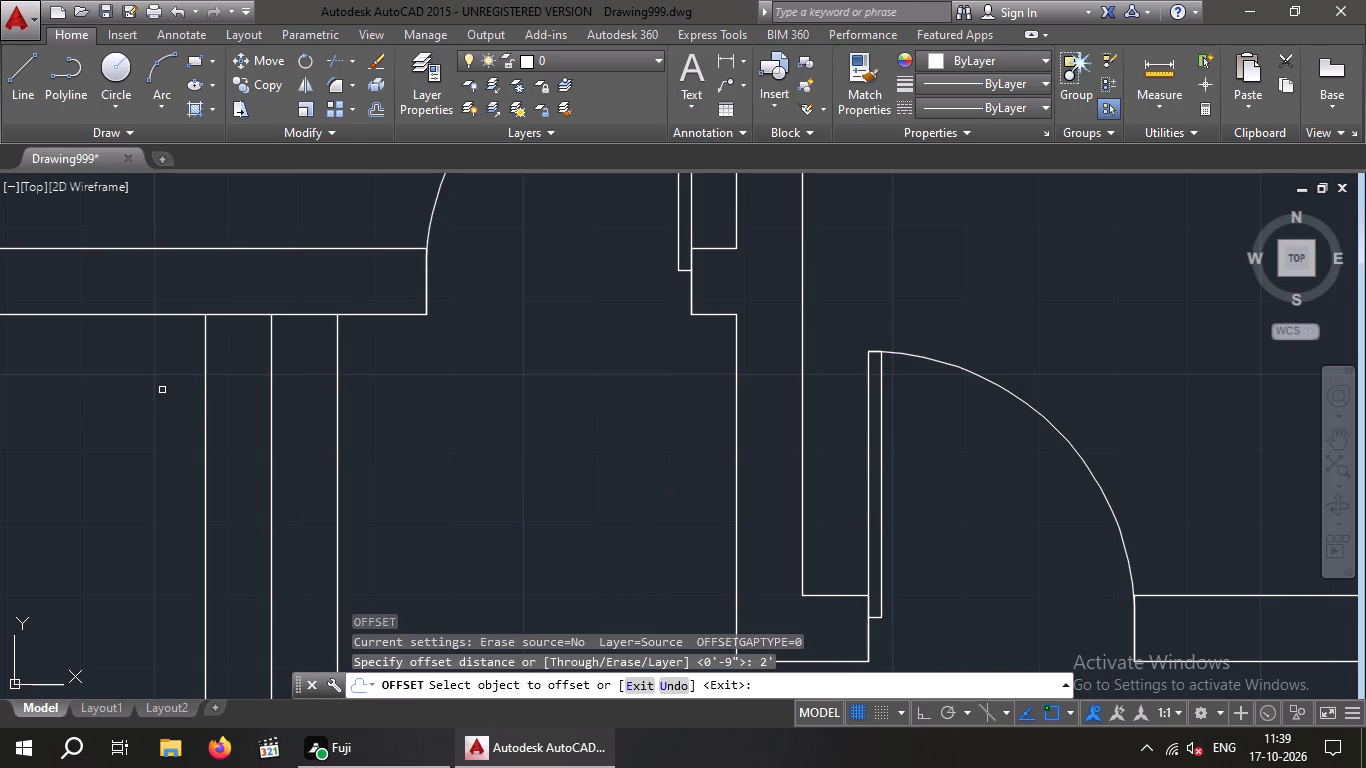
{"action": "left_click_drag", "start_coordinate": [204, 396], "coordinate": [157, 405]}
{"action": "left_click", "coordinate": [73, 422]}
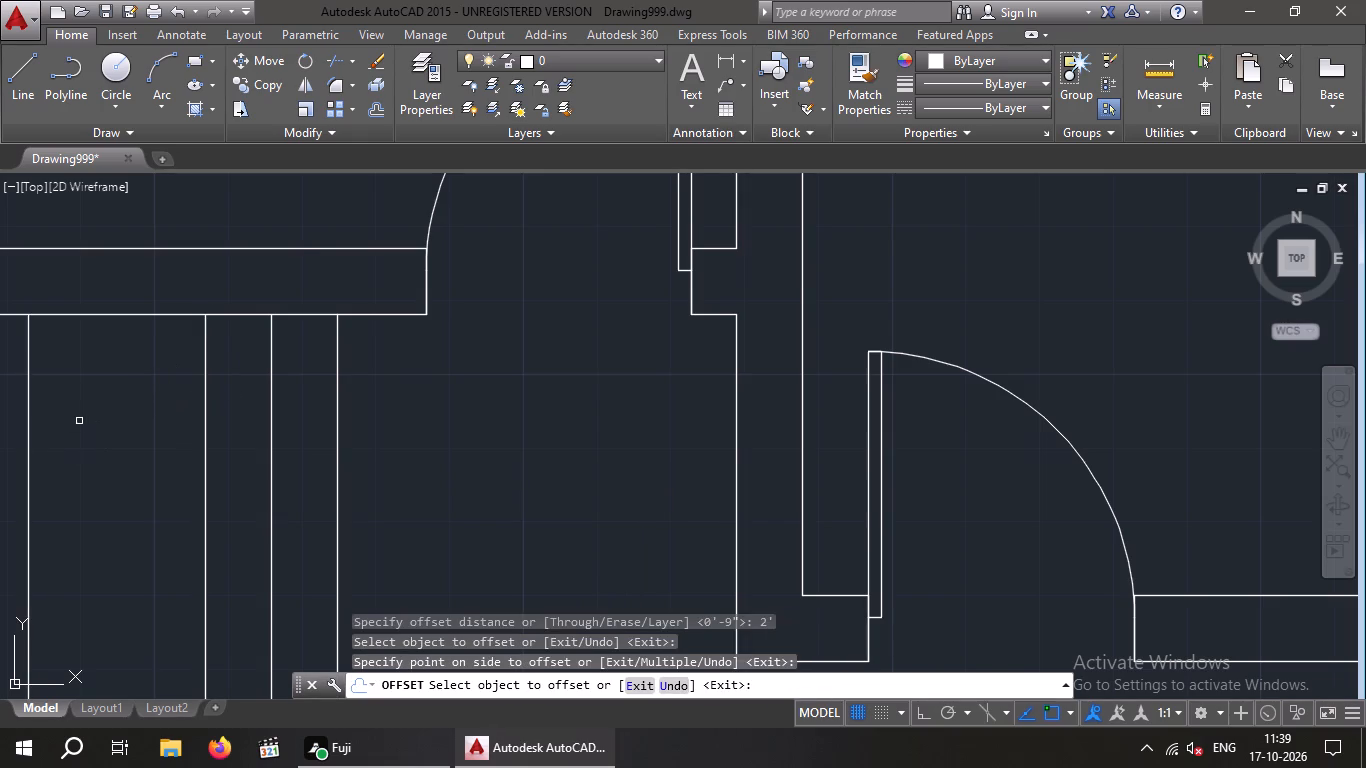
{"action": "scroll", "coordinate": [79, 421], "scroll_direction": "down", "scroll_amount": 2}
{"action": "key", "text": "Escape"}
{"action": "key", "text": "Escape"}
Extend both offset lines north through the small room's north wall to its outer face.
{"action": "key", "text": "e"}
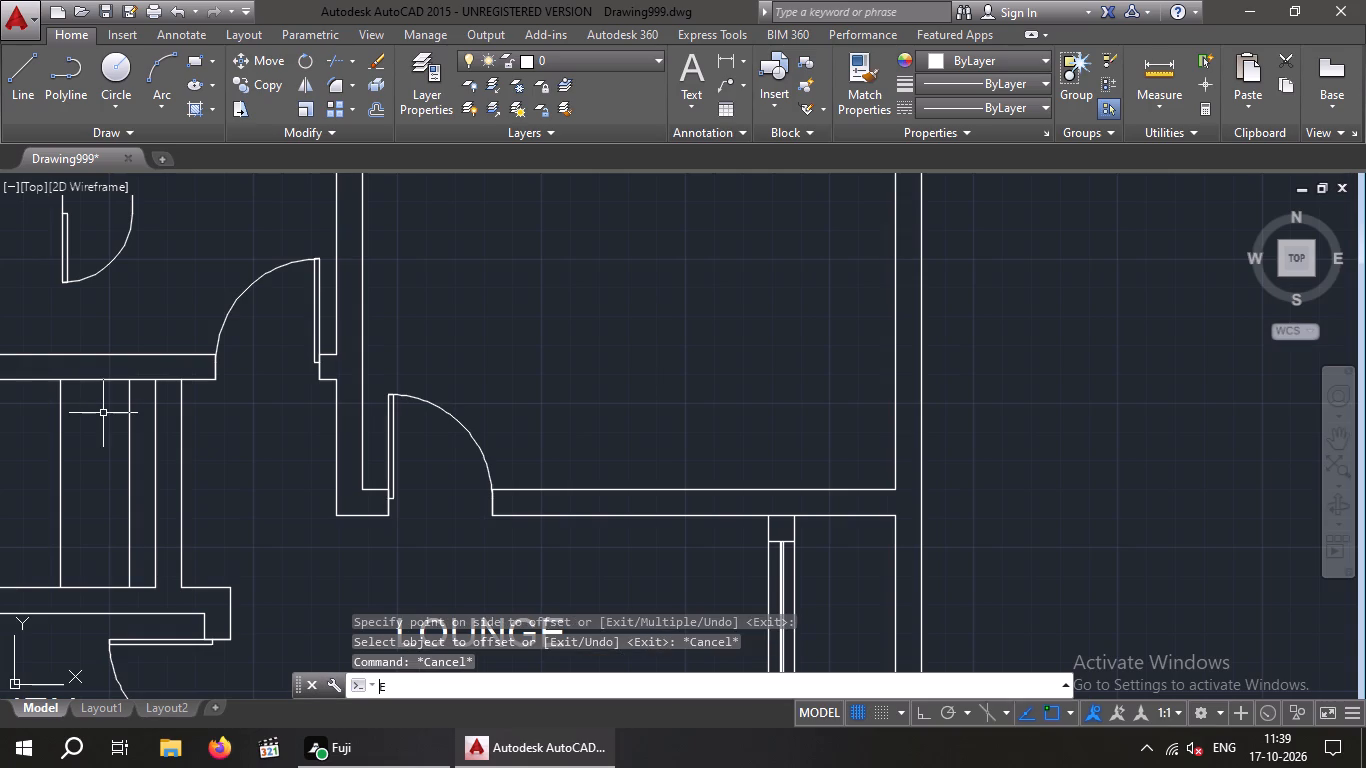
{"action": "key", "text": "s"}
{"action": "key", "text": "Escape"}
{"action": "key", "text": "Escape"}
{"action": "key", "text": "Escape"}
{"action": "type", "text": "EX"}
{"action": "key", "text": "space"}
{"action": "key", "text": "space"}
{"action": "left_click", "coordinate": [57, 429]}
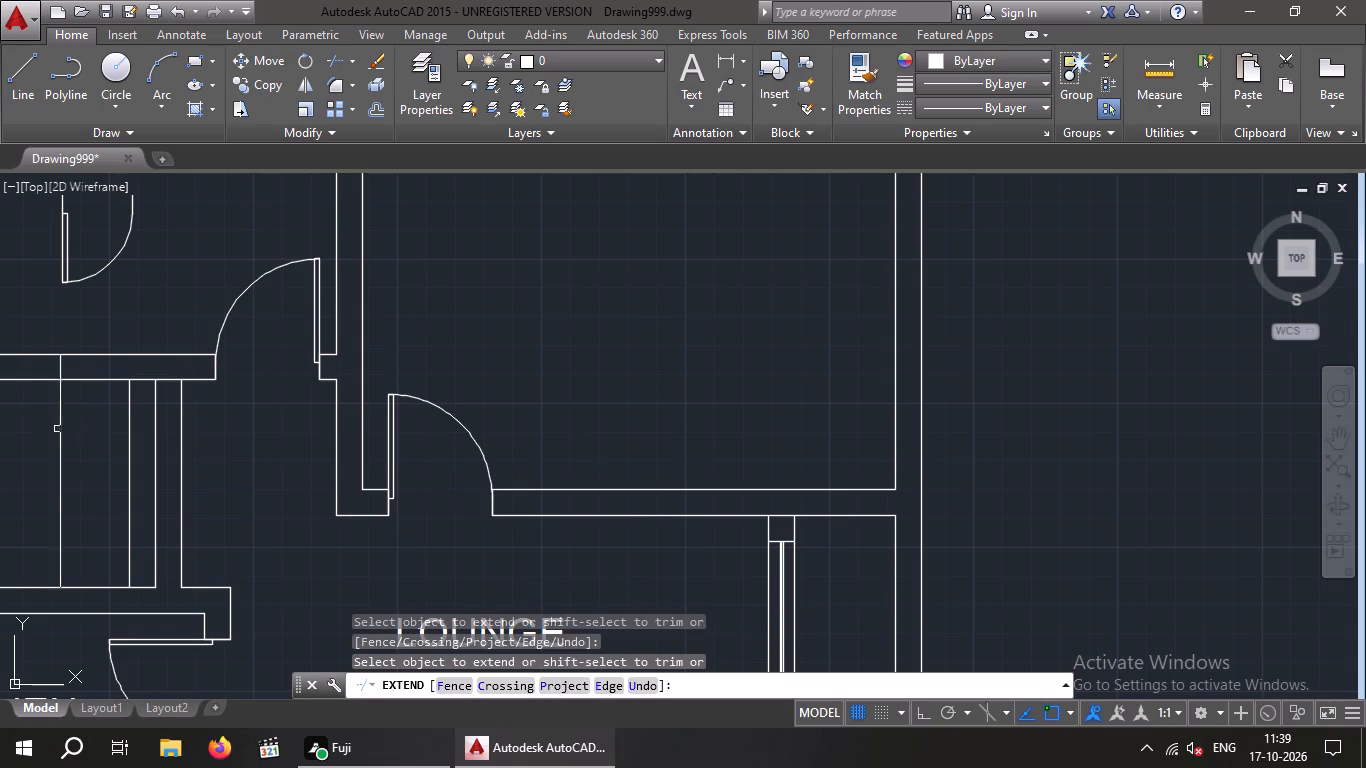
{"action": "left_click", "coordinate": [128, 415]}
{"action": "key", "text": "Escape"}
{"action": "key", "text": "Escape"}
{"action": "key", "text": "Escape"}
Trim the offset lines inside the small room and the wall faces between them to cut the new doorway.
{"action": "type", "text": "TR"}
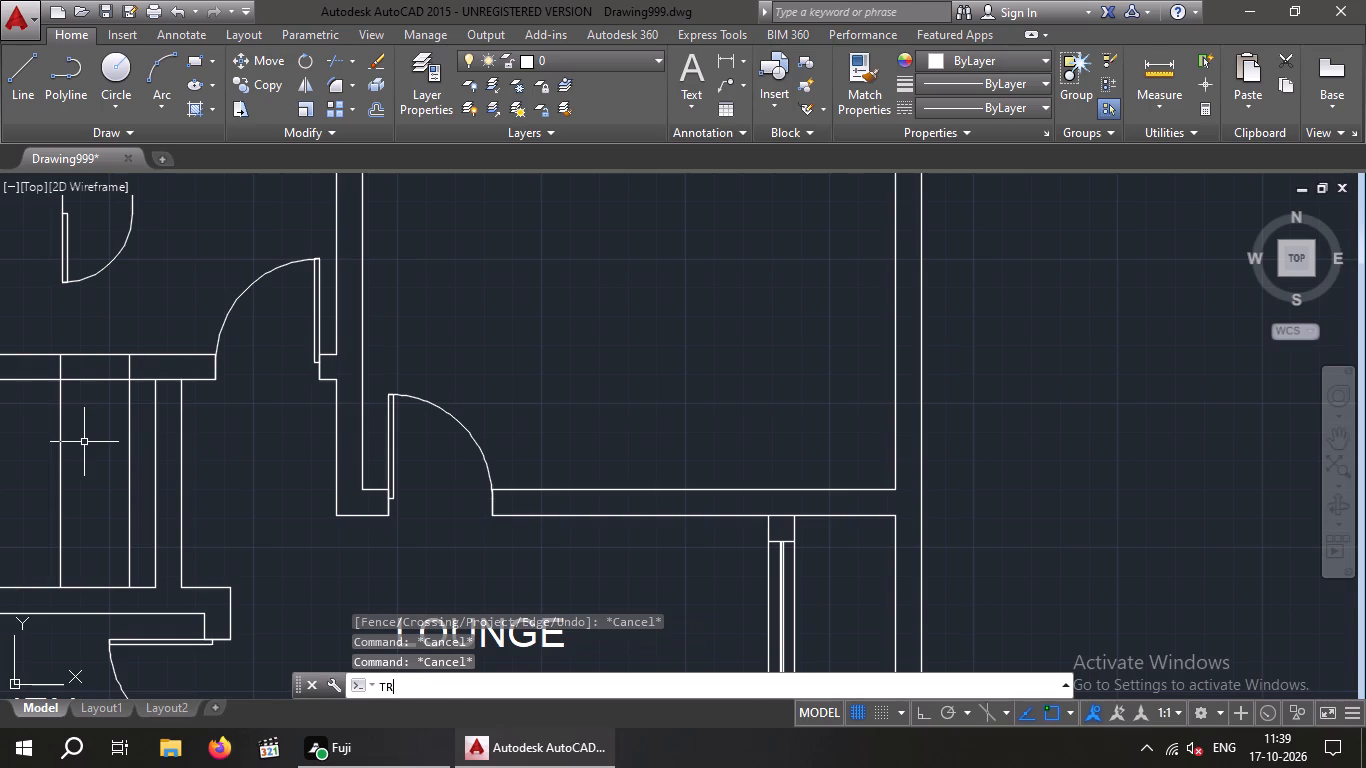
{"action": "key", "text": "space"}
{"action": "key", "text": "space"}
{"action": "left_click", "coordinate": [127, 435]}
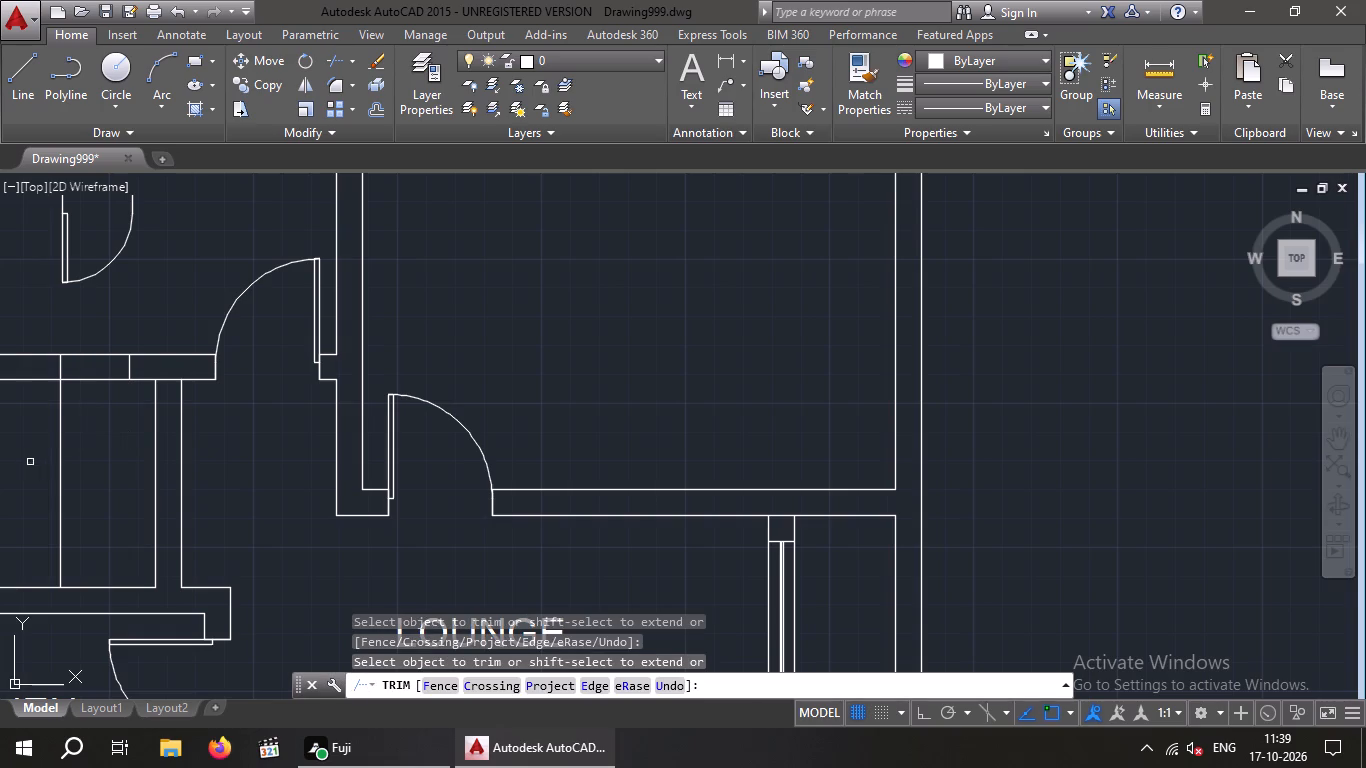
{"action": "left_click", "coordinate": [57, 454]}
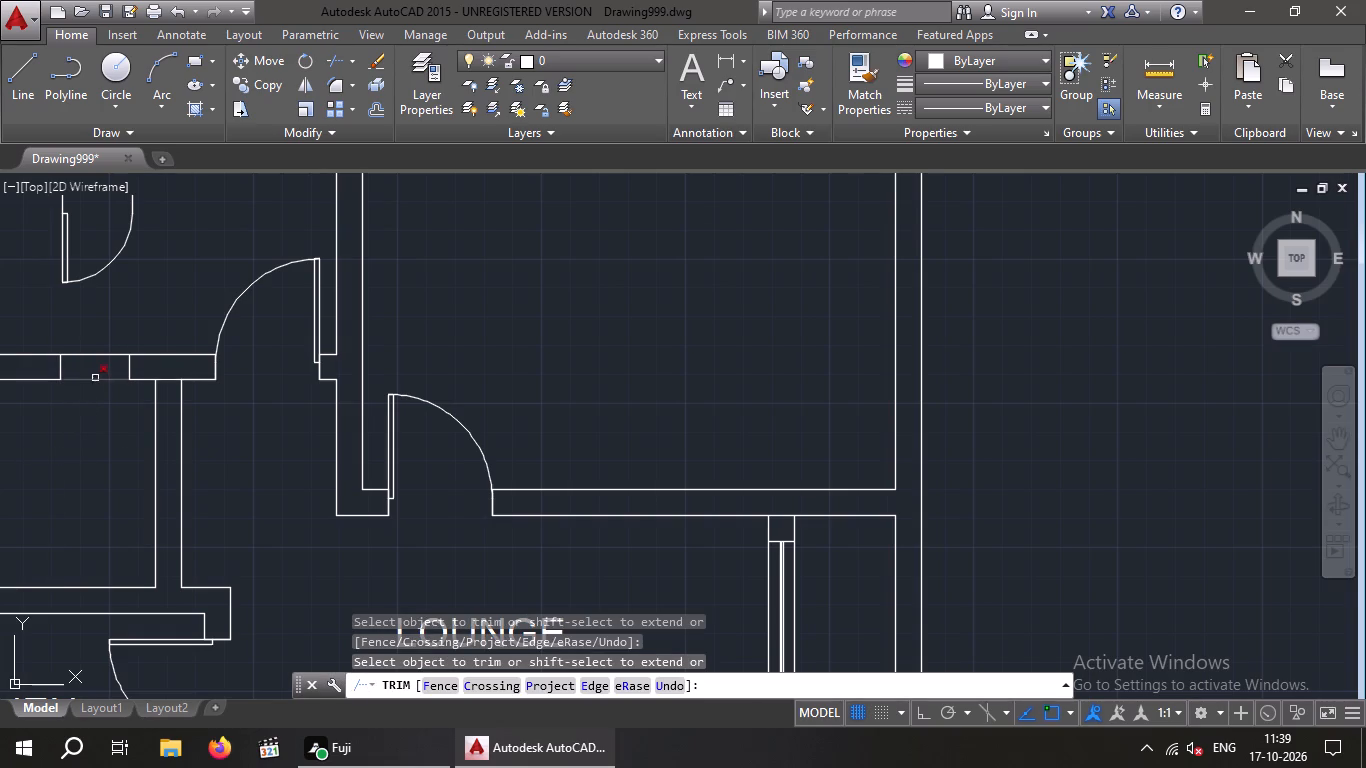
{"action": "left_click", "coordinate": [95, 378]}
{"action": "left_click", "coordinate": [95, 356]}
{"action": "middle_click_drag", "start_coordinate": [101, 439], "coordinate": [151, 466]}
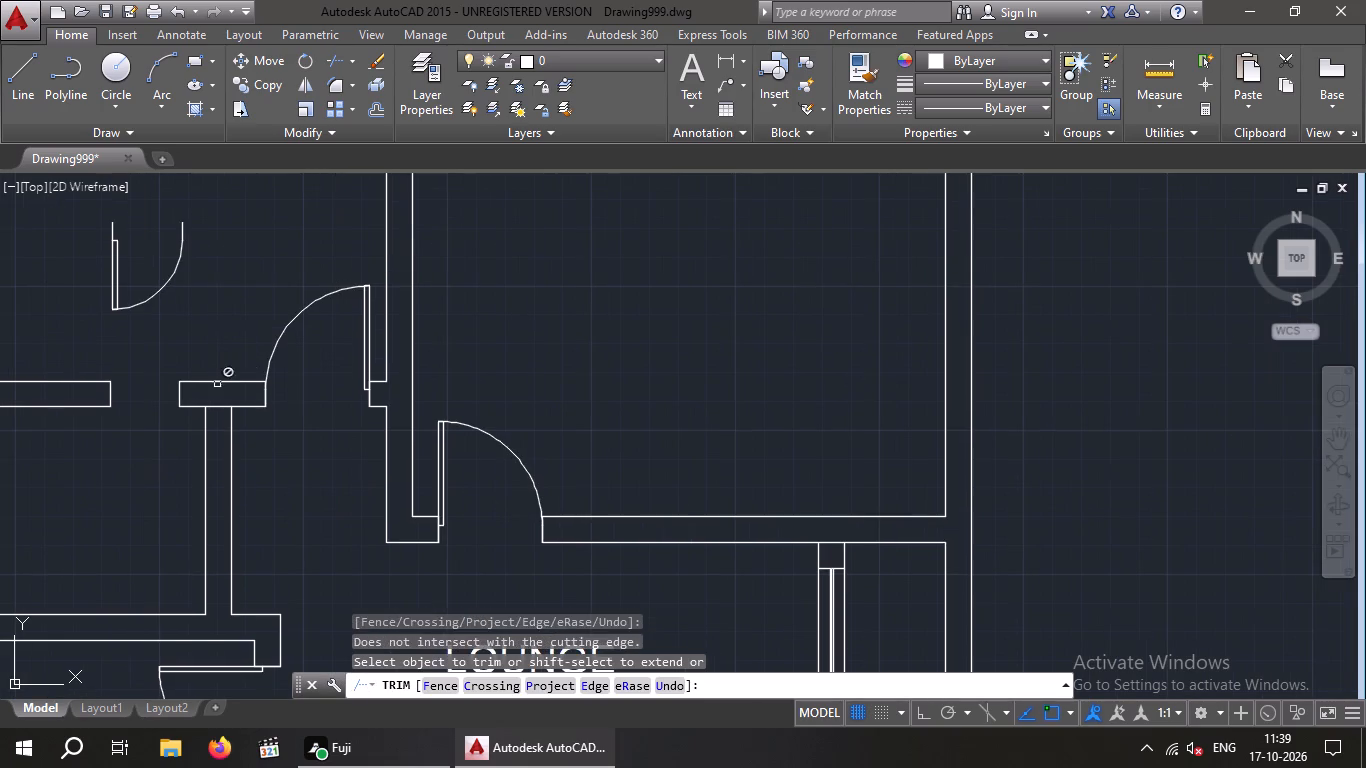
{"action": "scroll", "coordinate": [203, 416], "scroll_direction": "up", "scroll_amount": 2}
{"action": "left_click", "coordinate": [233, 392]}
{"action": "scroll", "coordinate": [238, 396], "scroll_direction": "down", "scroll_amount": 3}
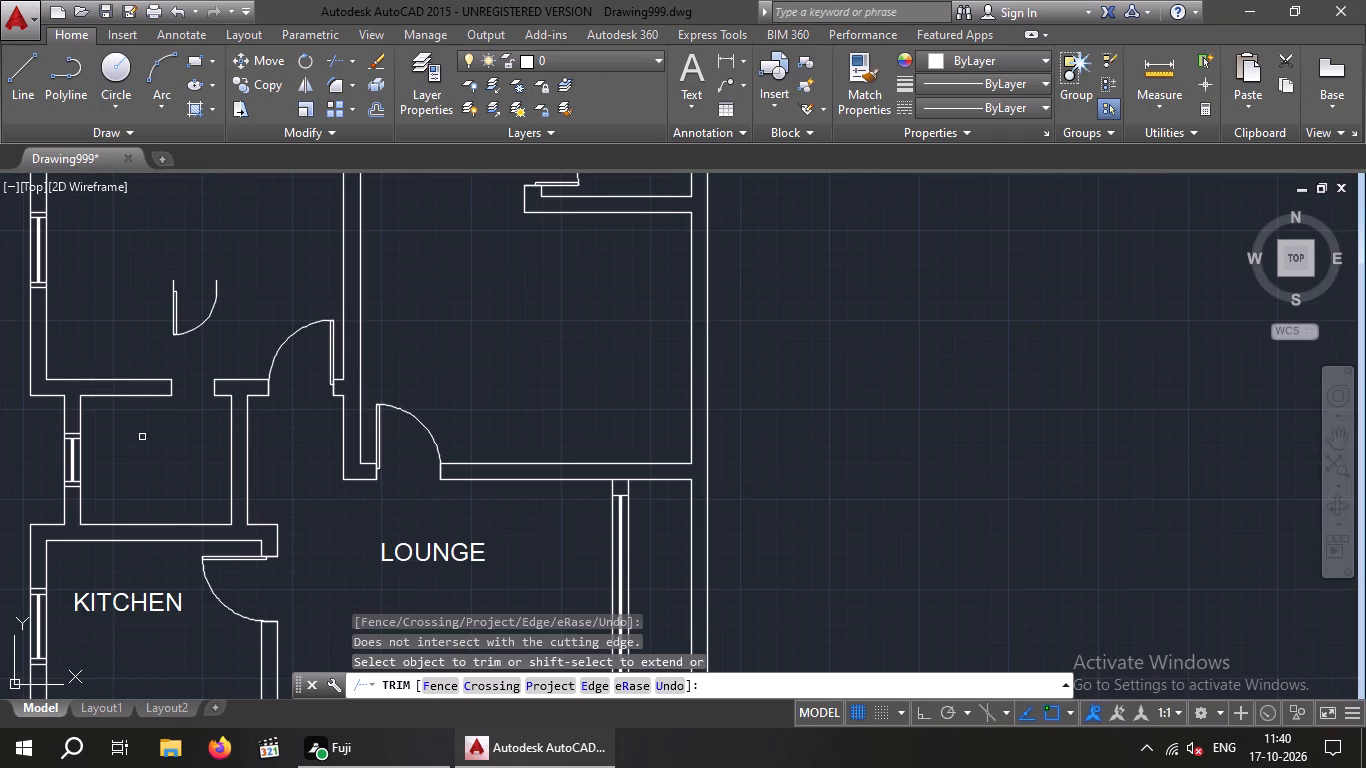
{"action": "middle_click_drag", "start_coordinate": [130, 437], "coordinate": [166, 456]}
{"action": "key", "text": "Escape"}
{"action": "key", "text": "Escape"}
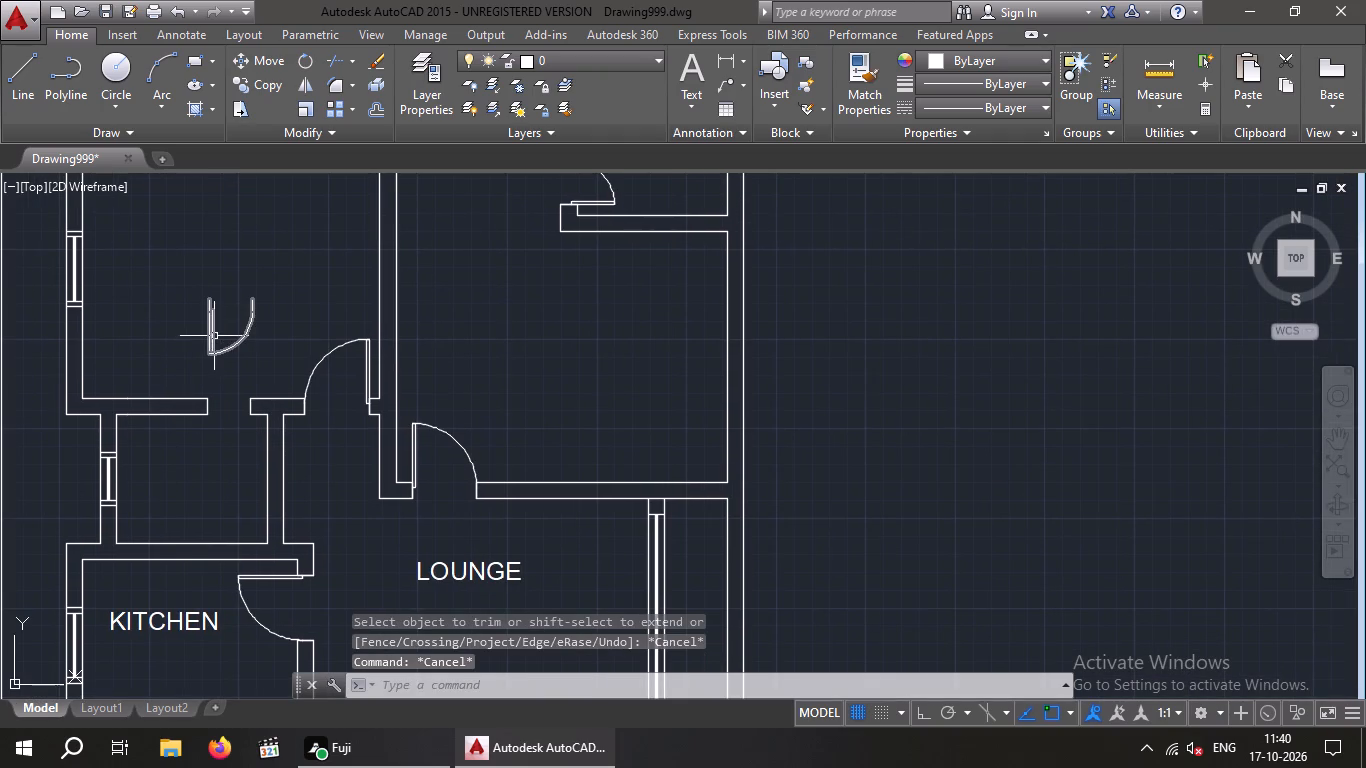
Flip the loose door in the north-west room so its hinge is on the east side.
{"action": "left_click", "coordinate": [208, 337]}
{"action": "scroll", "coordinate": [221, 307], "scroll_direction": "up", "scroll_amount": 4}
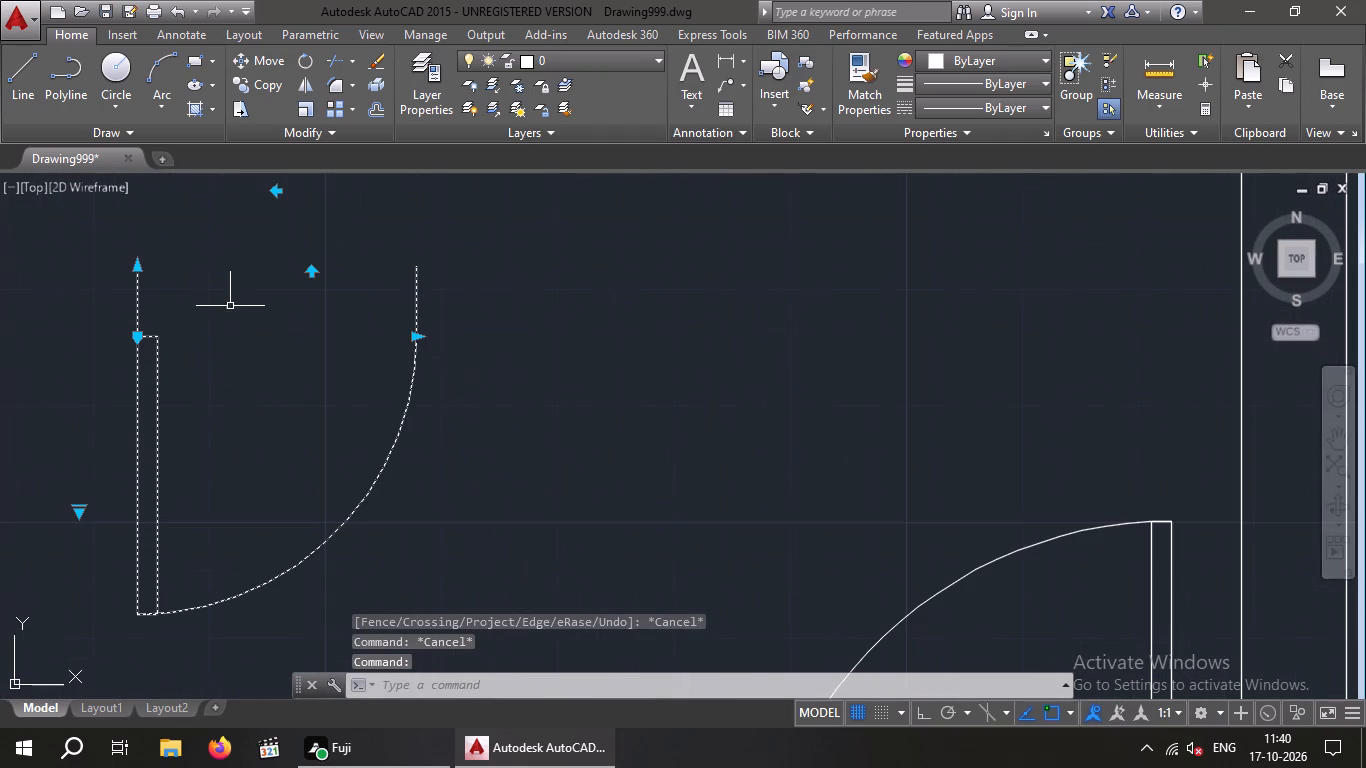
{"action": "left_click", "coordinate": [275, 190]}
Move the flipped door by its upper hinge-side wall corner onto the upper corner of the wall east of the new doorway.
{"action": "left_click", "coordinate": [268, 57]}
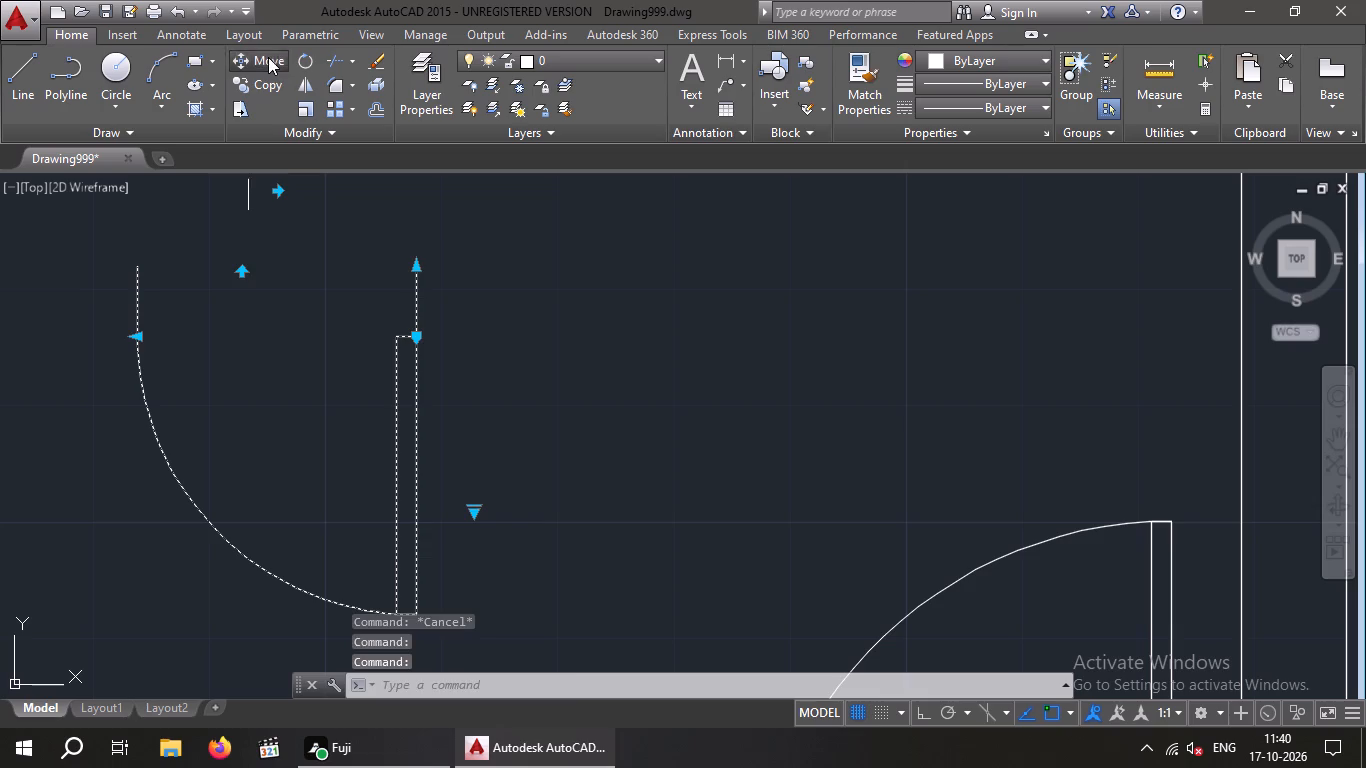
{"action": "left_click", "coordinate": [415, 261]}
{"action": "scroll", "coordinate": [379, 274], "scroll_direction": "down", "scroll_amount": 3}
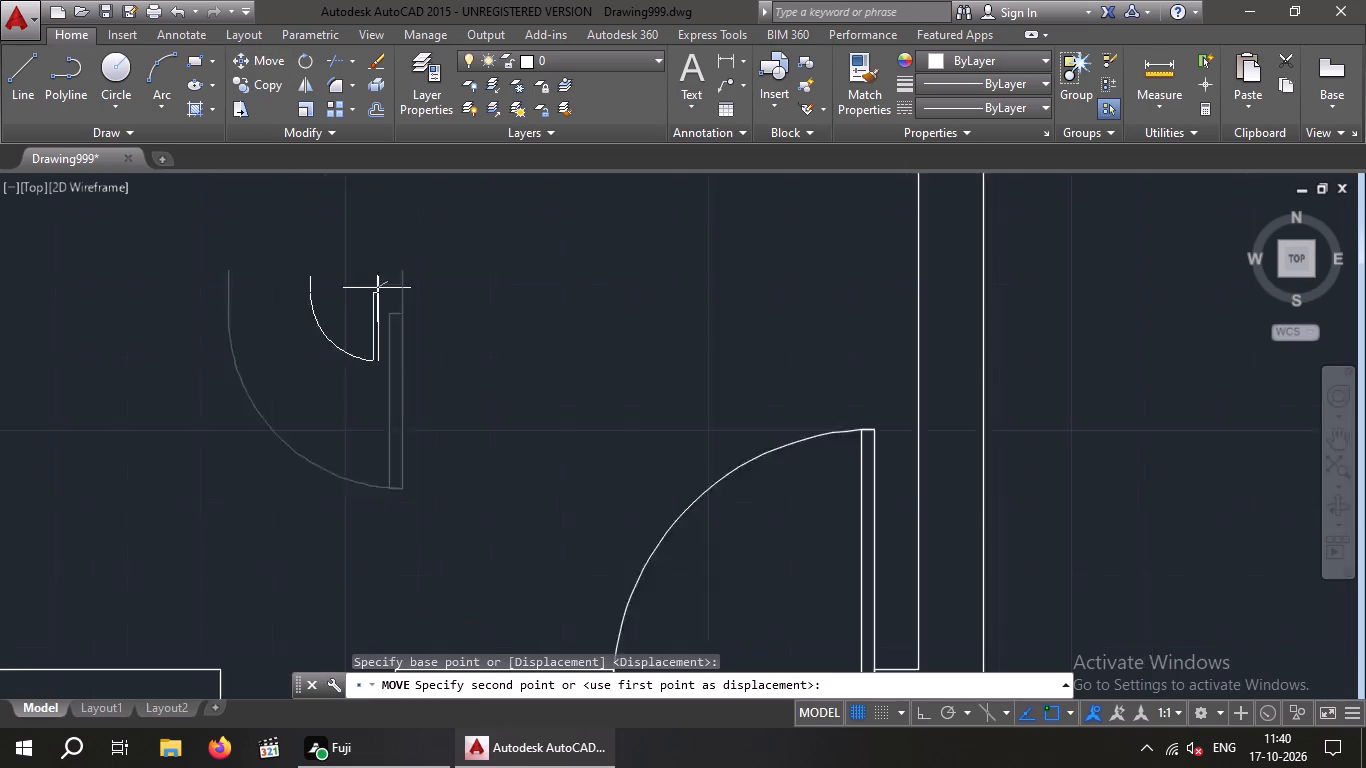
{"action": "scroll", "coordinate": [376, 292], "scroll_direction": "down", "scroll_amount": 1}
{"action": "scroll", "coordinate": [396, 383], "scroll_direction": "up", "scroll_amount": 5}
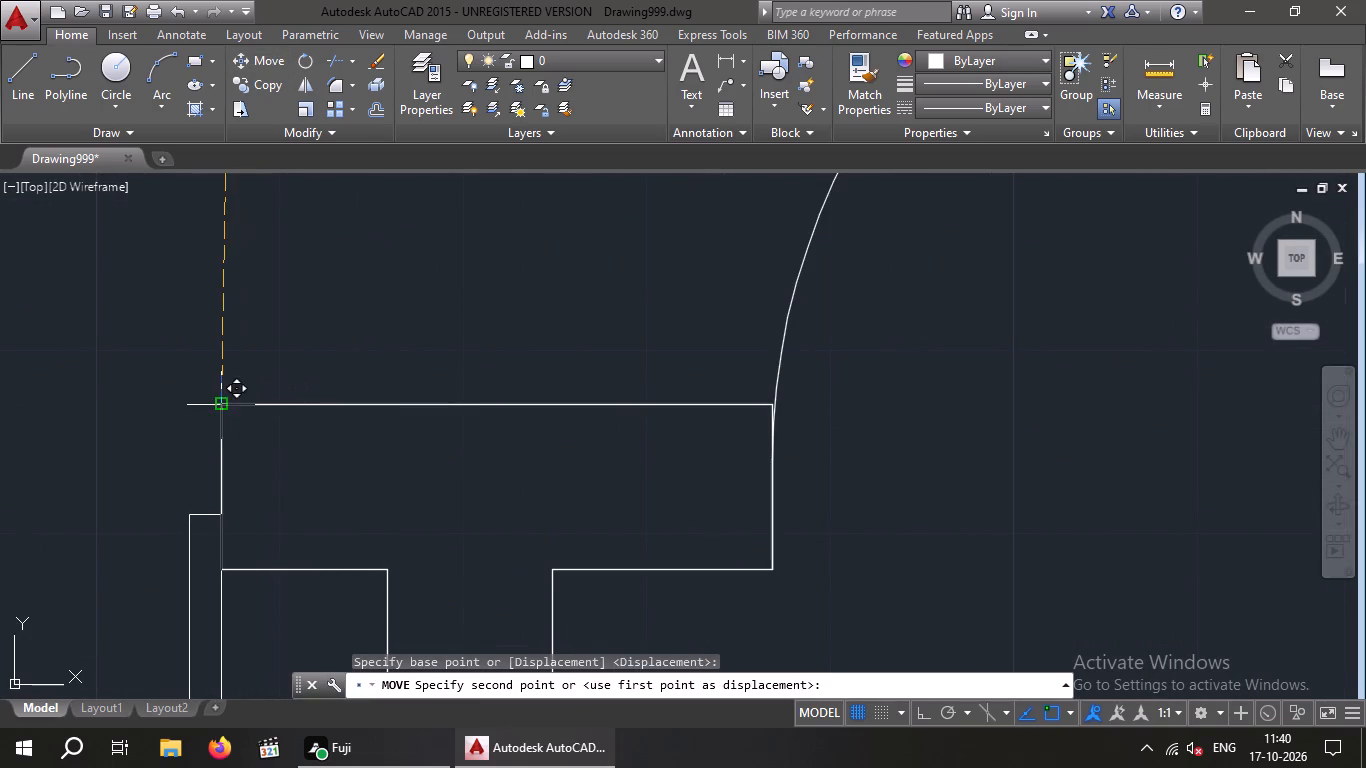
{"action": "left_click", "coordinate": [224, 403]}
{"action": "scroll", "coordinate": [228, 399], "scroll_direction": "down", "scroll_amount": 4}
{"action": "key", "text": "Escape"}
{"action": "key", "text": "Escape"}
{"action": "scroll", "coordinate": [137, 455], "scroll_direction": "down", "scroll_amount": 2}
{"action": "middle_click_drag", "start_coordinate": [141, 457], "coordinate": [234, 451]}
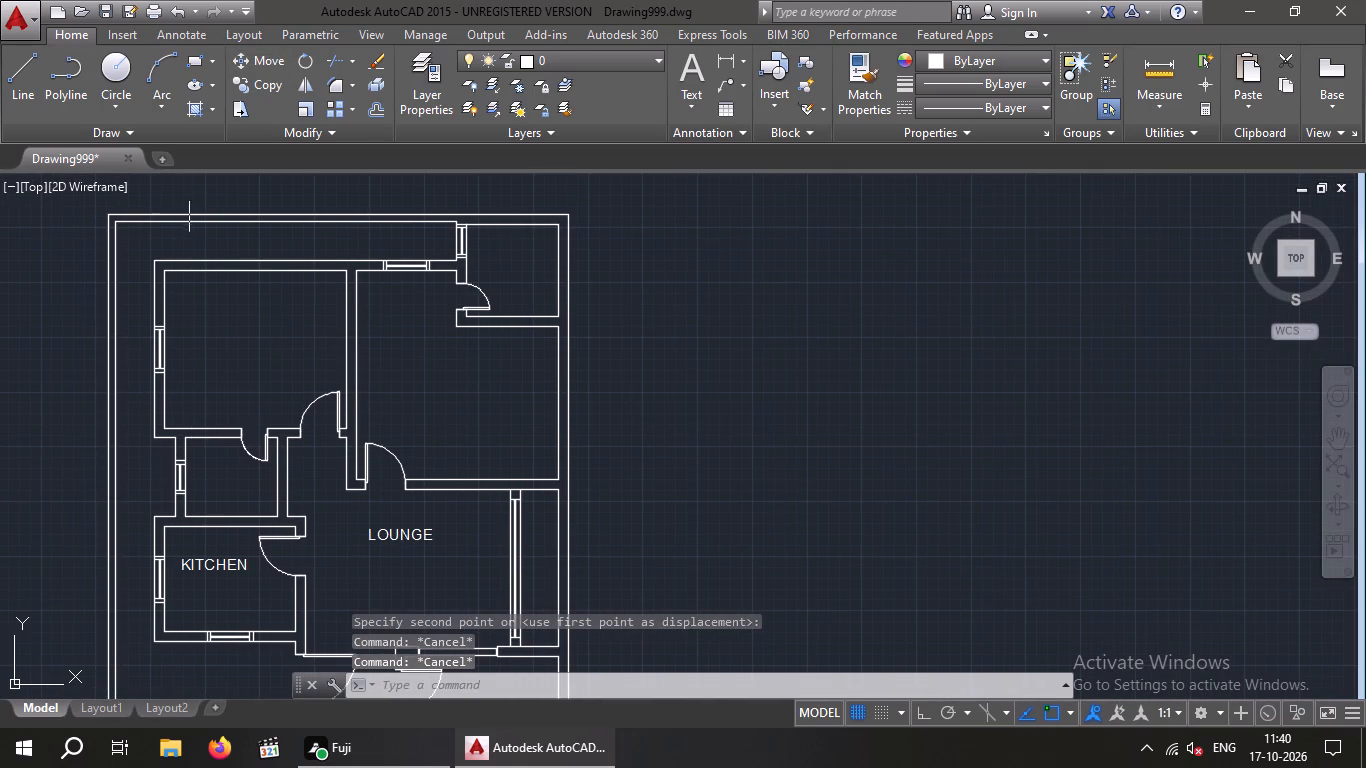
With Ortho on, draw a line west through the window from the midpoint of the small room's inner west wall face.
{"action": "left_click", "coordinate": [19, 77]}
{"action": "scroll", "coordinate": [160, 483], "scroll_direction": "up", "scroll_amount": 5}
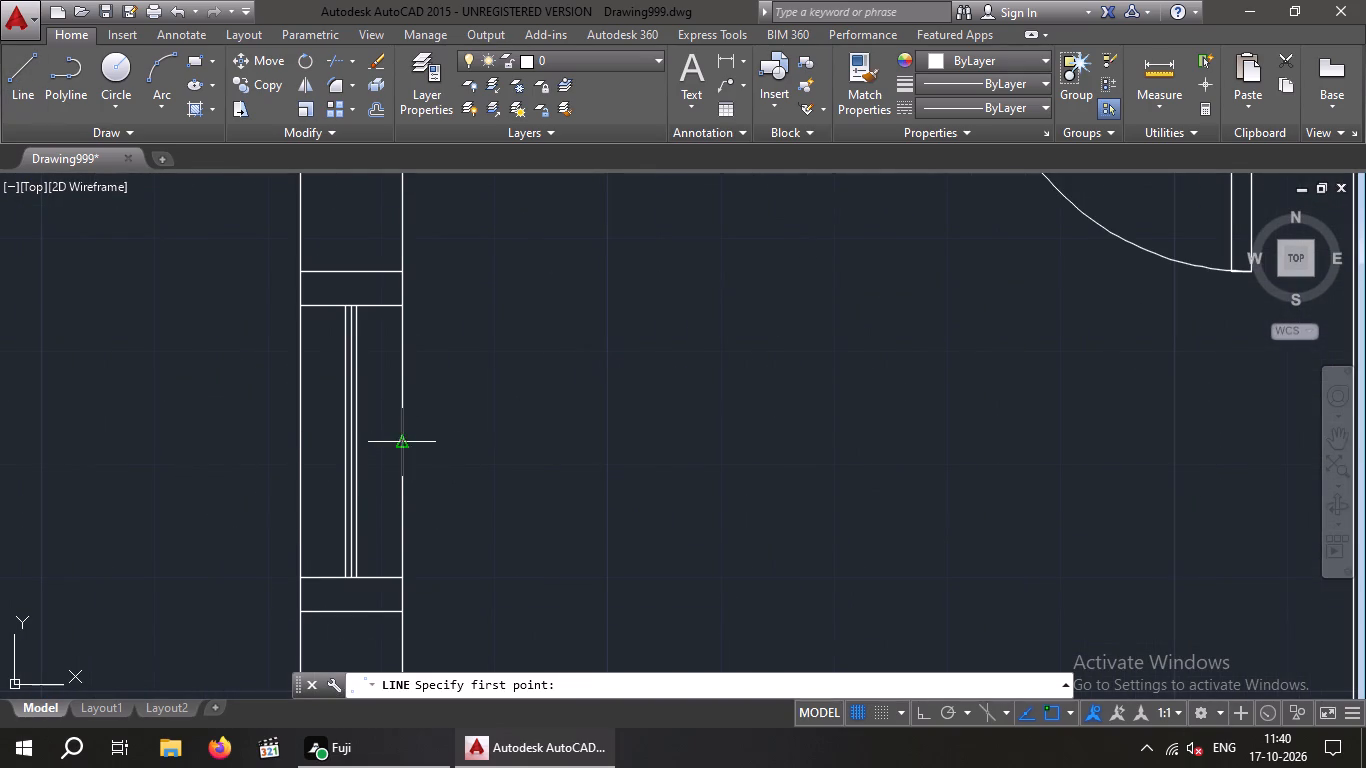
{"action": "left_click_drag", "start_coordinate": [399, 445], "coordinate": [386, 446]}
{"action": "scroll", "coordinate": [150, 448], "scroll_direction": "down", "scroll_amount": 3}
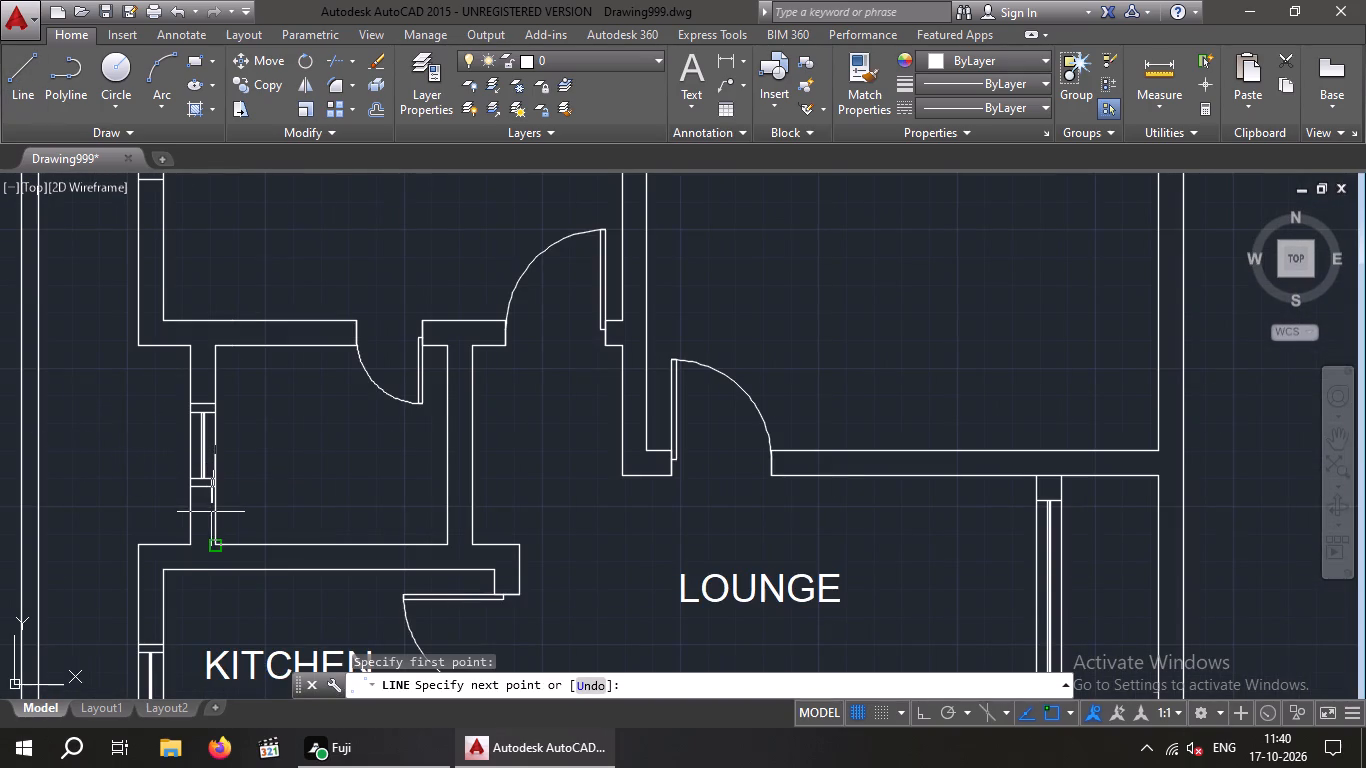
{"action": "key", "text": "F8"}
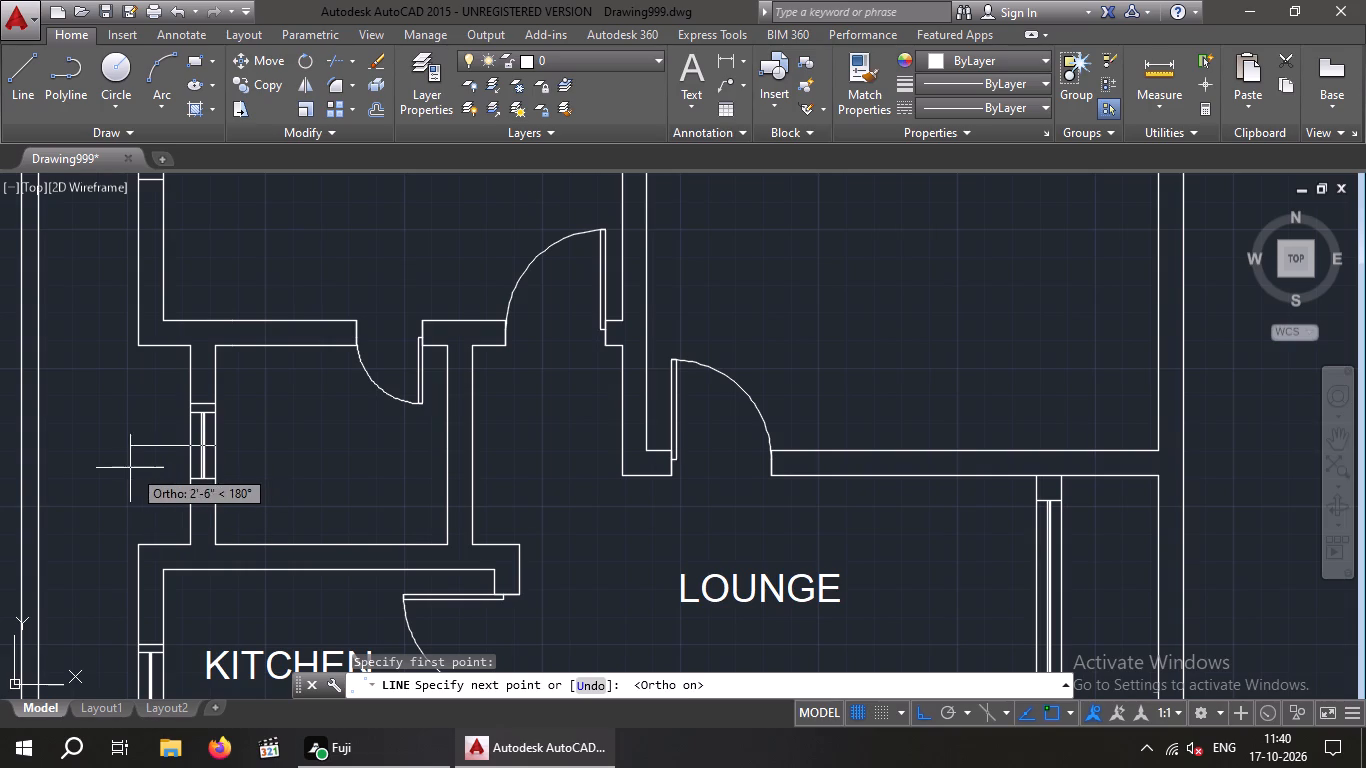
{"action": "left_click", "coordinate": [110, 463]}
{"action": "key", "text": "space"}
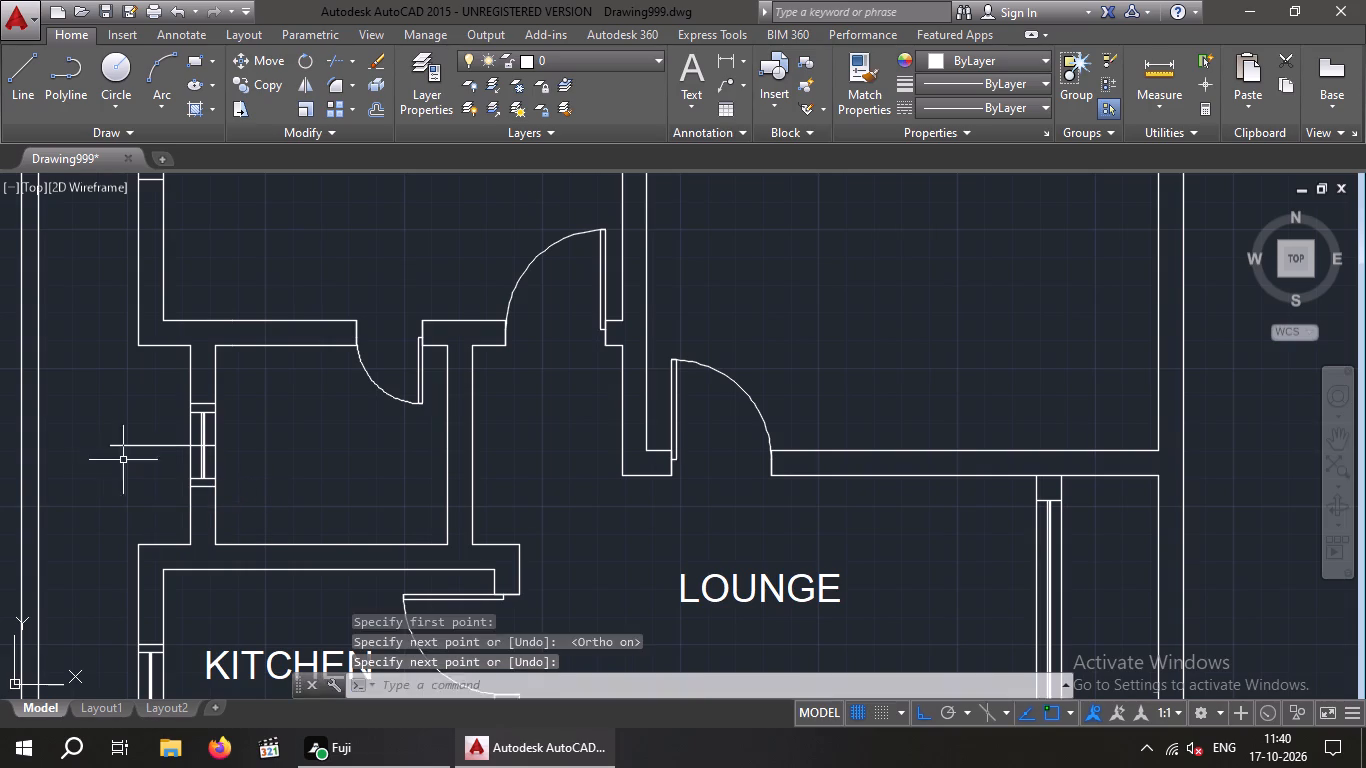
Draw a line north through the wall from the midpoint of the north-west room's inner north wall face.
{"action": "scroll", "coordinate": [125, 459], "scroll_direction": "down", "scroll_amount": 3}
{"action": "scroll", "coordinate": [175, 320], "scroll_direction": "up", "scroll_amount": 4}
{"action": "key", "text": "space"}
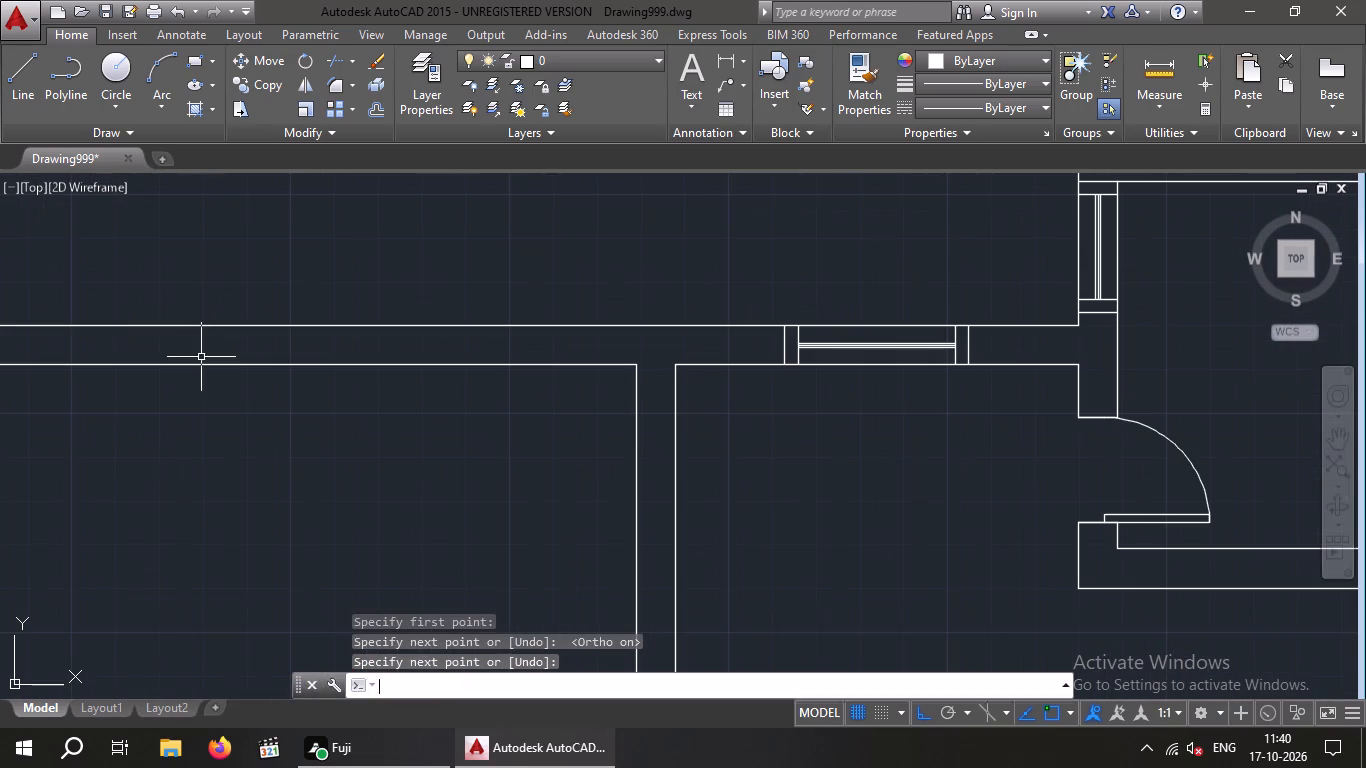
{"action": "scroll", "coordinate": [176, 383], "scroll_direction": "down", "scroll_amount": 2}
{"action": "left_click_drag", "start_coordinate": [210, 377], "coordinate": [214, 360]}
{"action": "left_click", "coordinate": [214, 330]}
{"action": "key", "text": "space"}
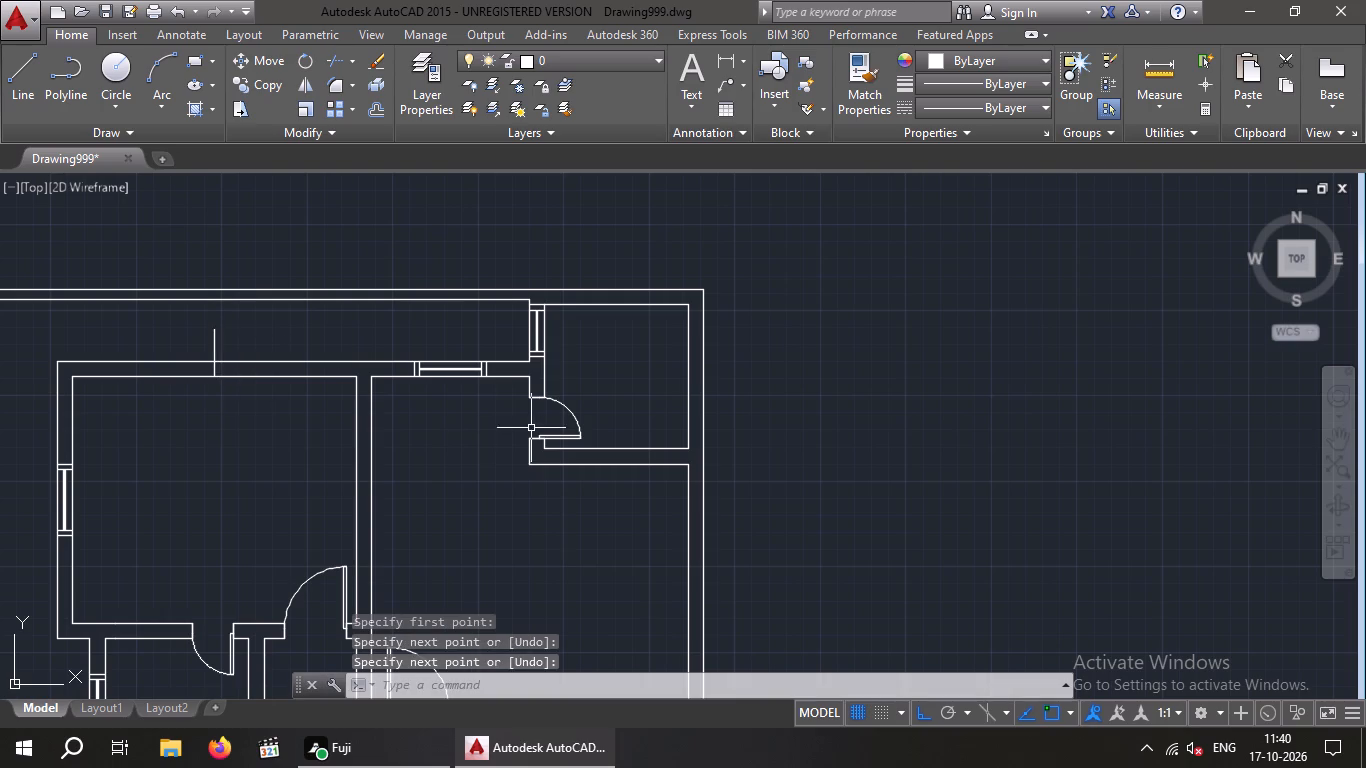
Draw a line about 9'-6" long east from the midpoint of the large east room's inner east wall face.
{"action": "scroll", "coordinate": [461, 474], "scroll_direction": "down", "scroll_amount": 1}
{"action": "key", "text": "space"}
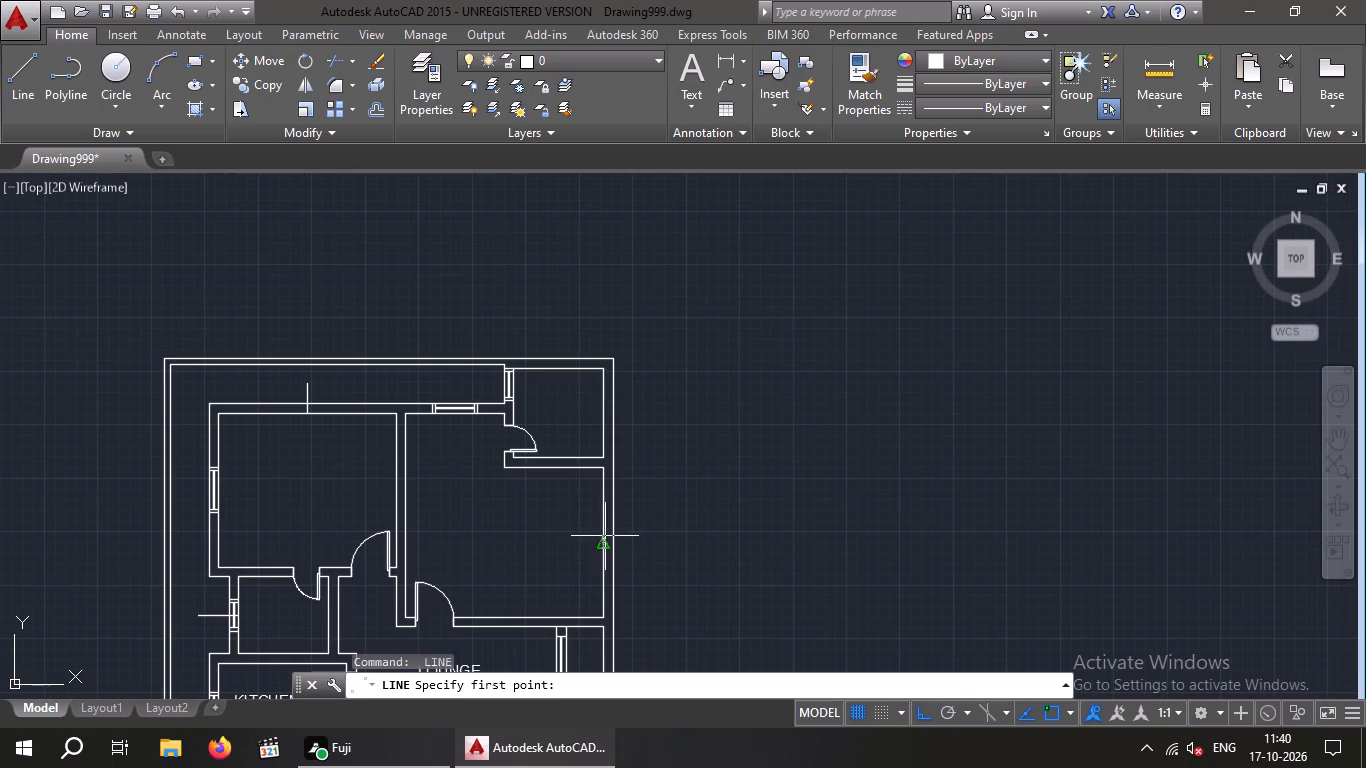
{"action": "left_click", "coordinate": [606, 545]}
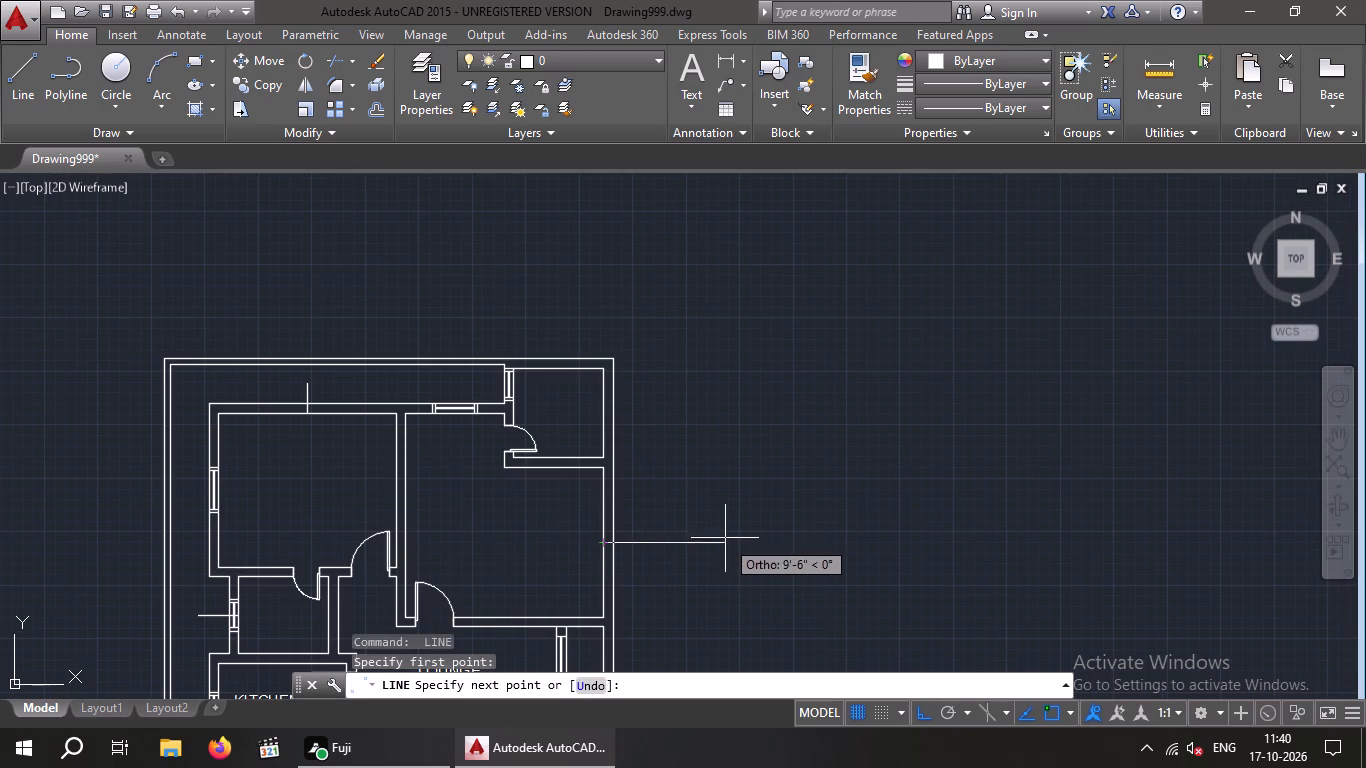
{"action": "left_click", "coordinate": [725, 538]}
{"action": "key", "text": "space"}
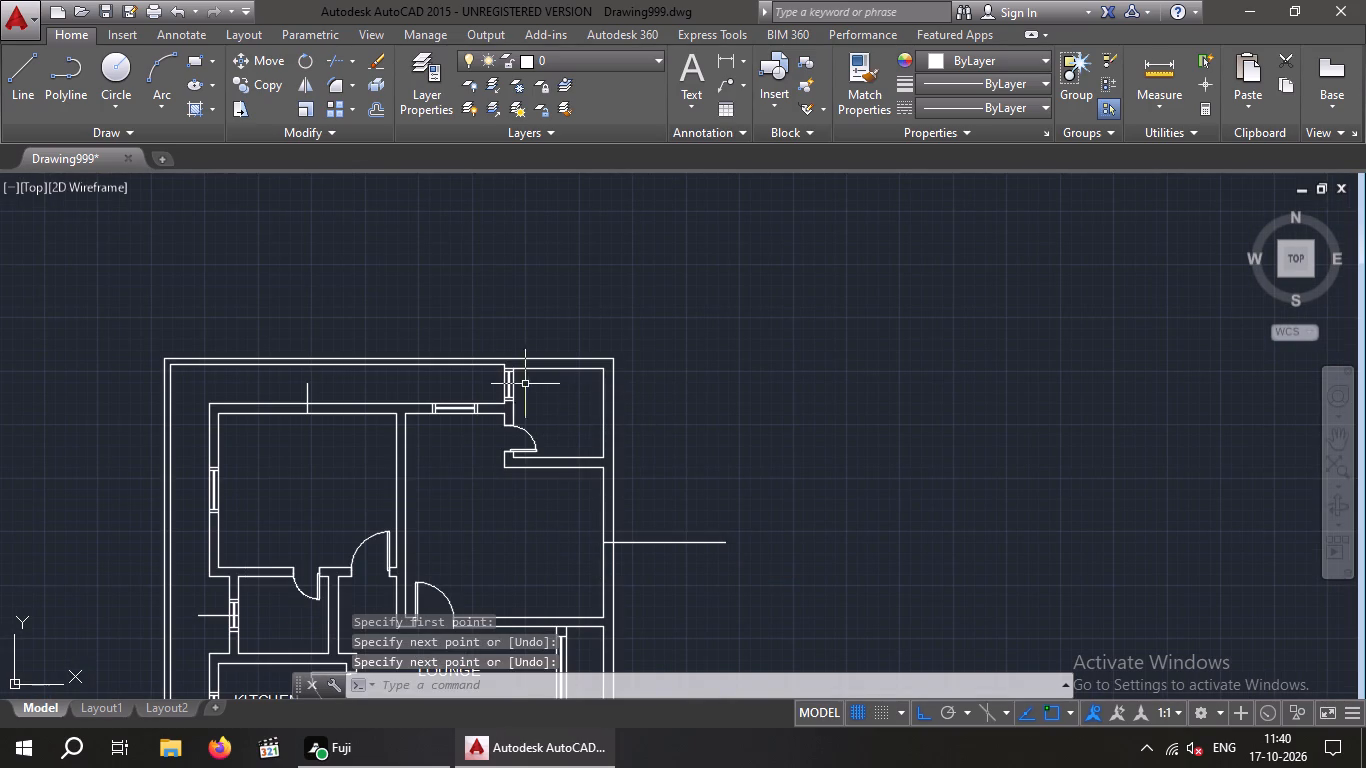
Draw a line west through the wall from the north-east room's inner west wall face, near the south end of its window.
{"action": "scroll", "coordinate": [527, 389], "scroll_direction": "up", "scroll_amount": 3}
{"action": "key", "text": "space"}
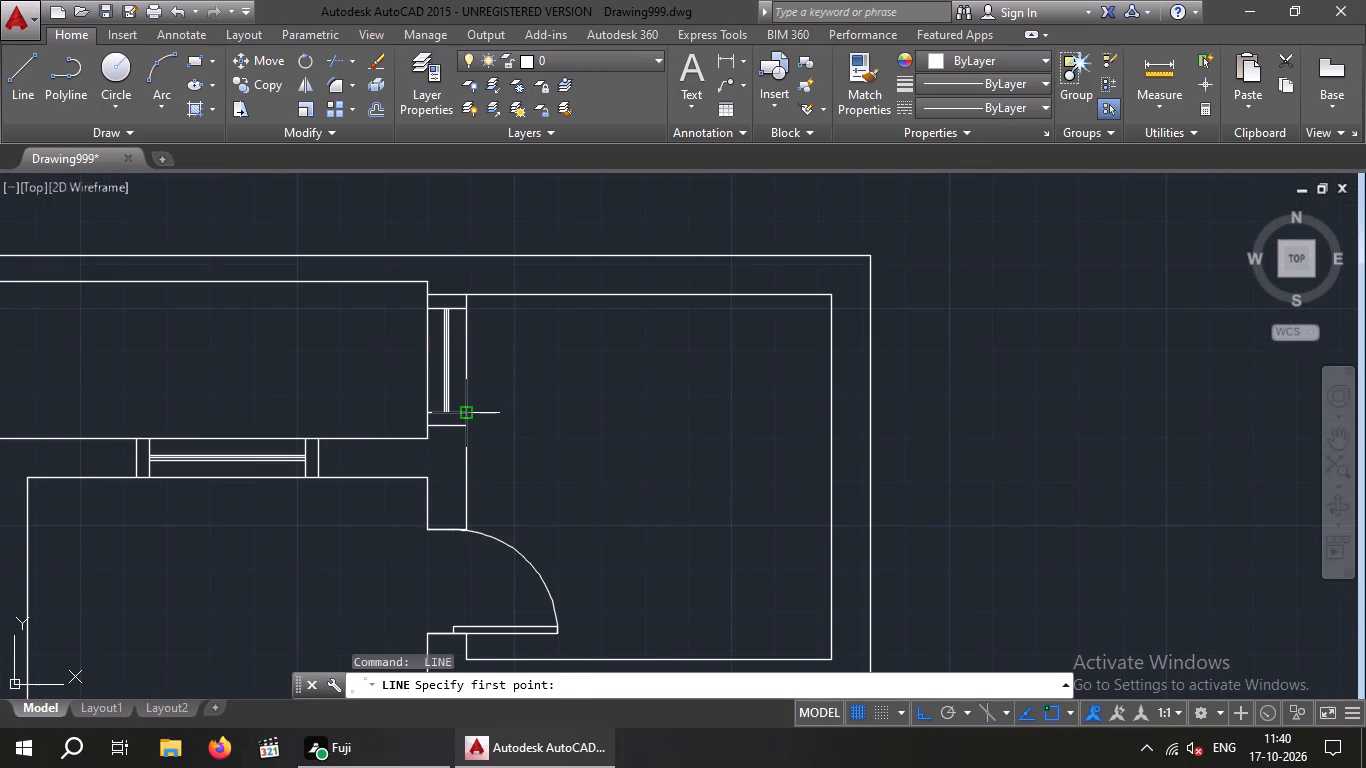
{"action": "left_click_drag", "start_coordinate": [466, 411], "coordinate": [446, 416]}
{"action": "left_click", "coordinate": [299, 411]}
{"action": "key", "text": "space"}
Offset the kitchen's inner south wall face 2'6" north into the room.
{"action": "scroll", "coordinate": [378, 396], "scroll_direction": "down", "scroll_amount": 1}
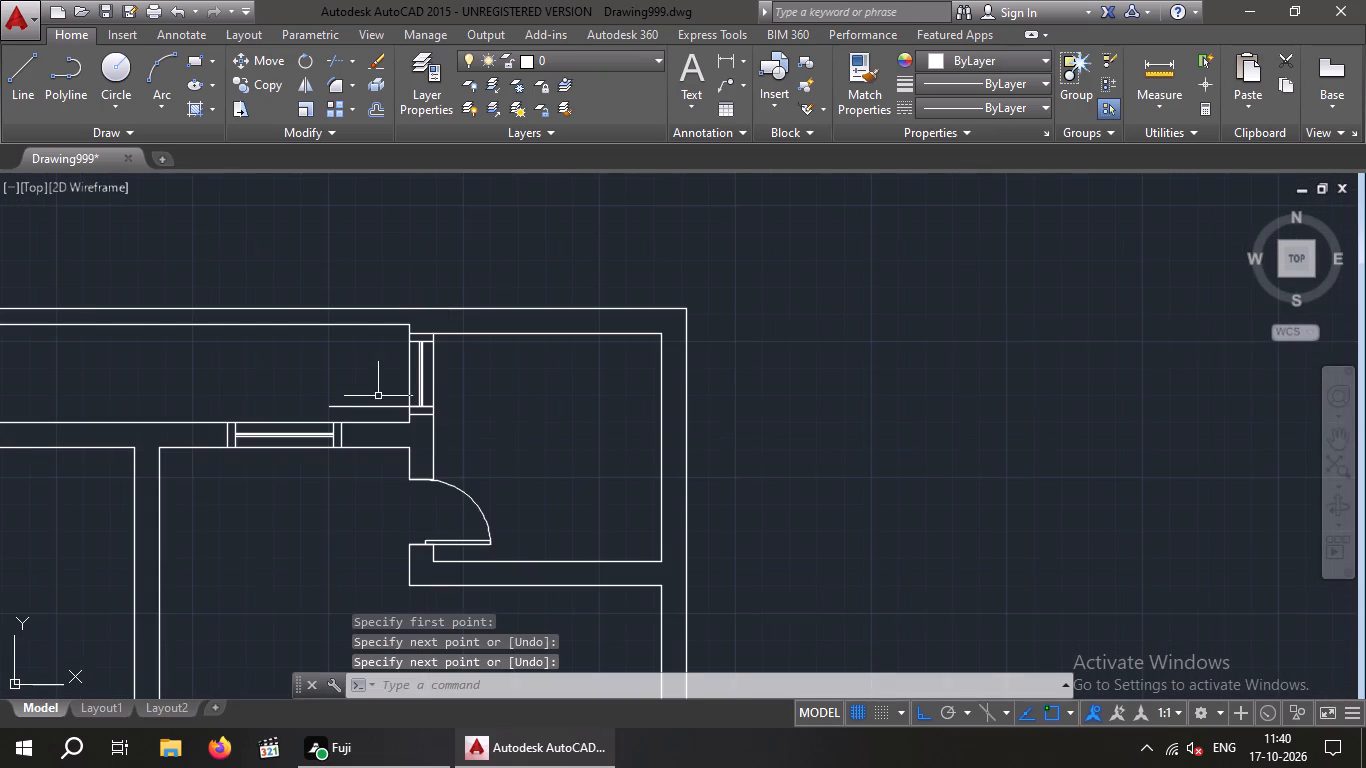
{"action": "middle_click_drag", "start_coordinate": [364, 428], "coordinate": [376, 362]}
{"action": "scroll", "coordinate": [374, 376], "scroll_direction": "down", "scroll_amount": 2}
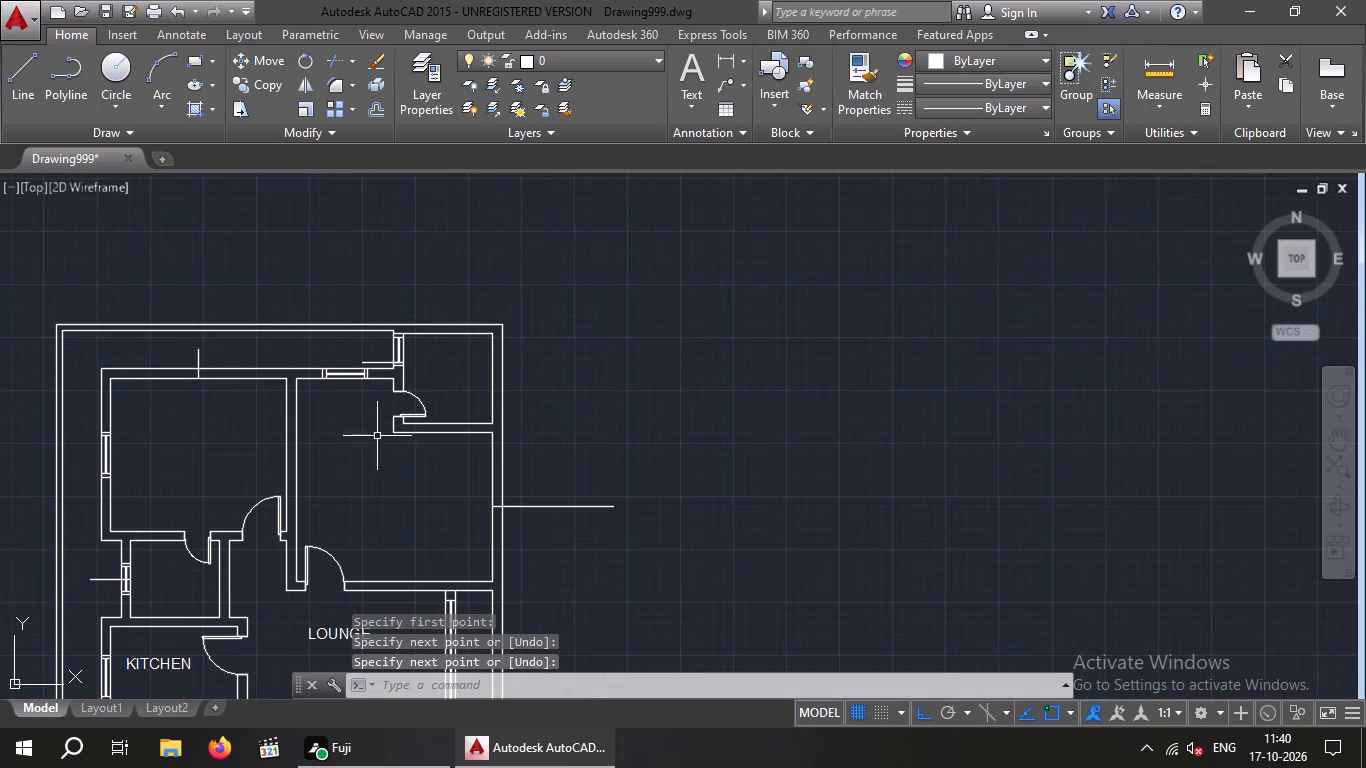
{"action": "middle_click_drag", "start_coordinate": [372, 433], "coordinate": [432, 291]}
{"action": "scroll", "coordinate": [431, 300], "scroll_direction": "down", "scroll_amount": 2}
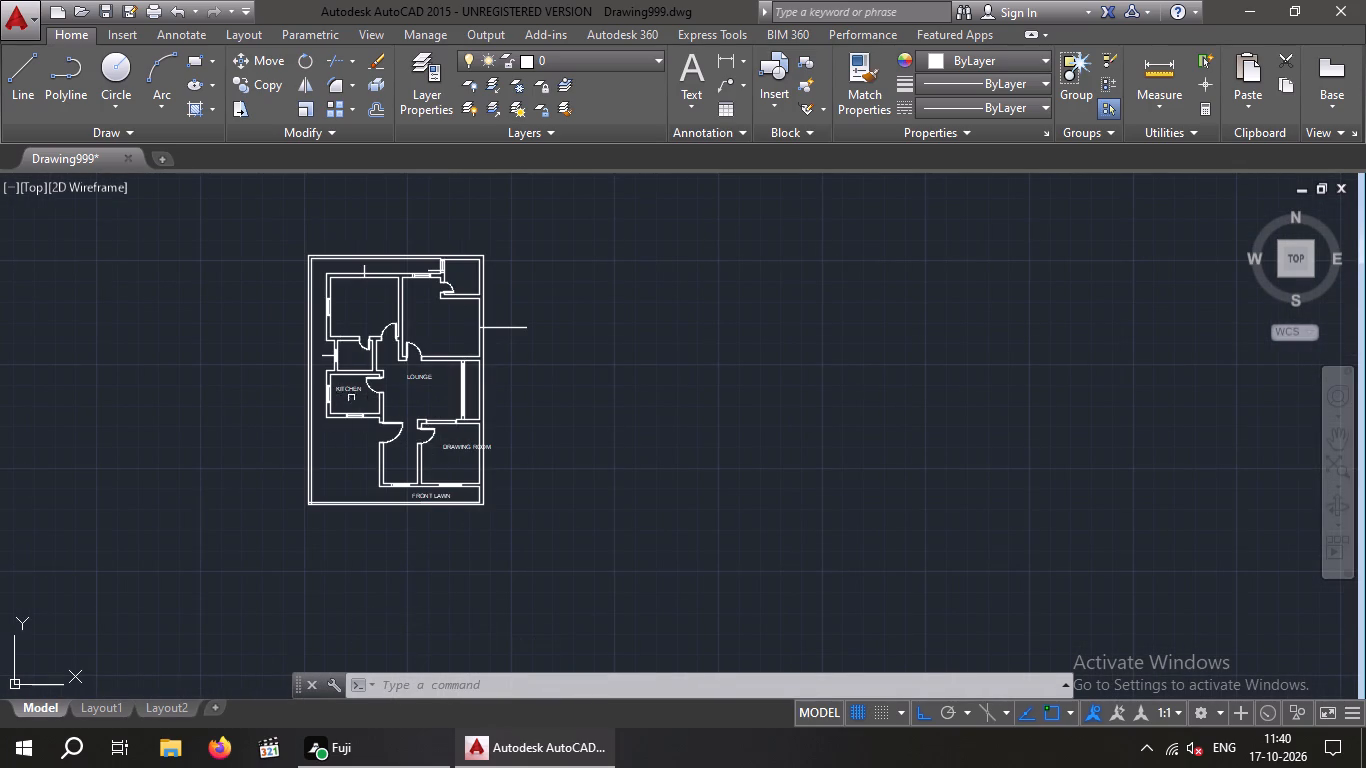
{"action": "key", "text": "Escape"}
{"action": "key", "text": "Escape"}
{"action": "key", "text": "o"}
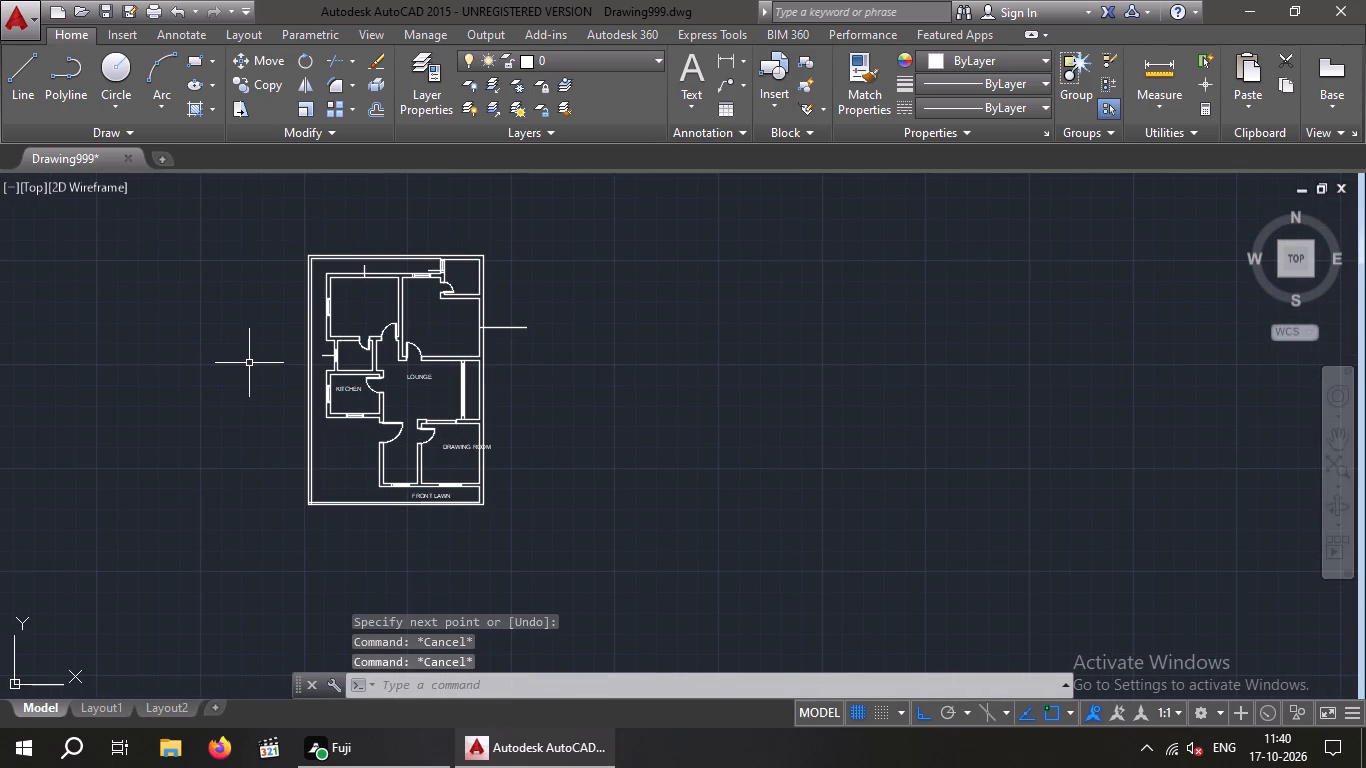
{"action": "key", "text": "Return"}
{"action": "key", "text": "2"}
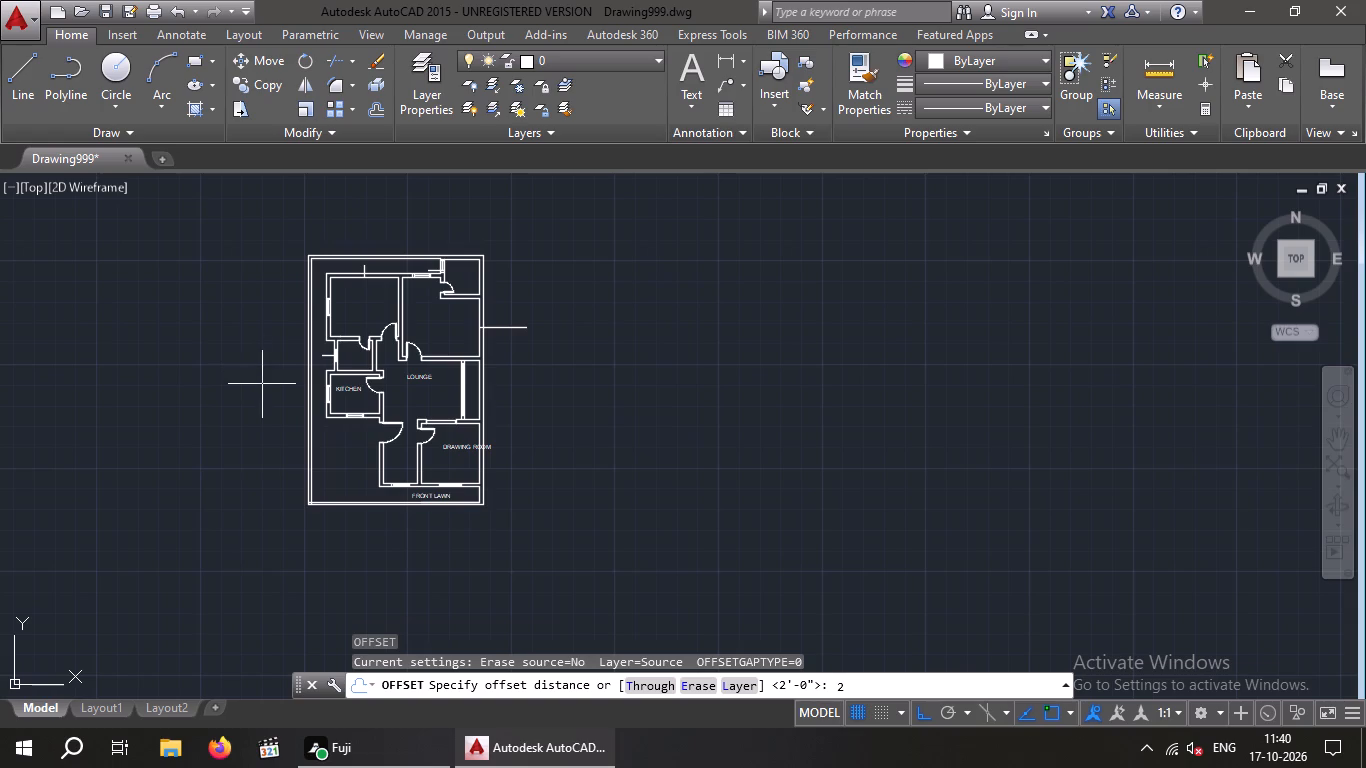
{"action": "key", "text": "apostrophe"}
{"action": "key", "text": "6"}
{"action": "key", "text": "shift+quotedbl"}
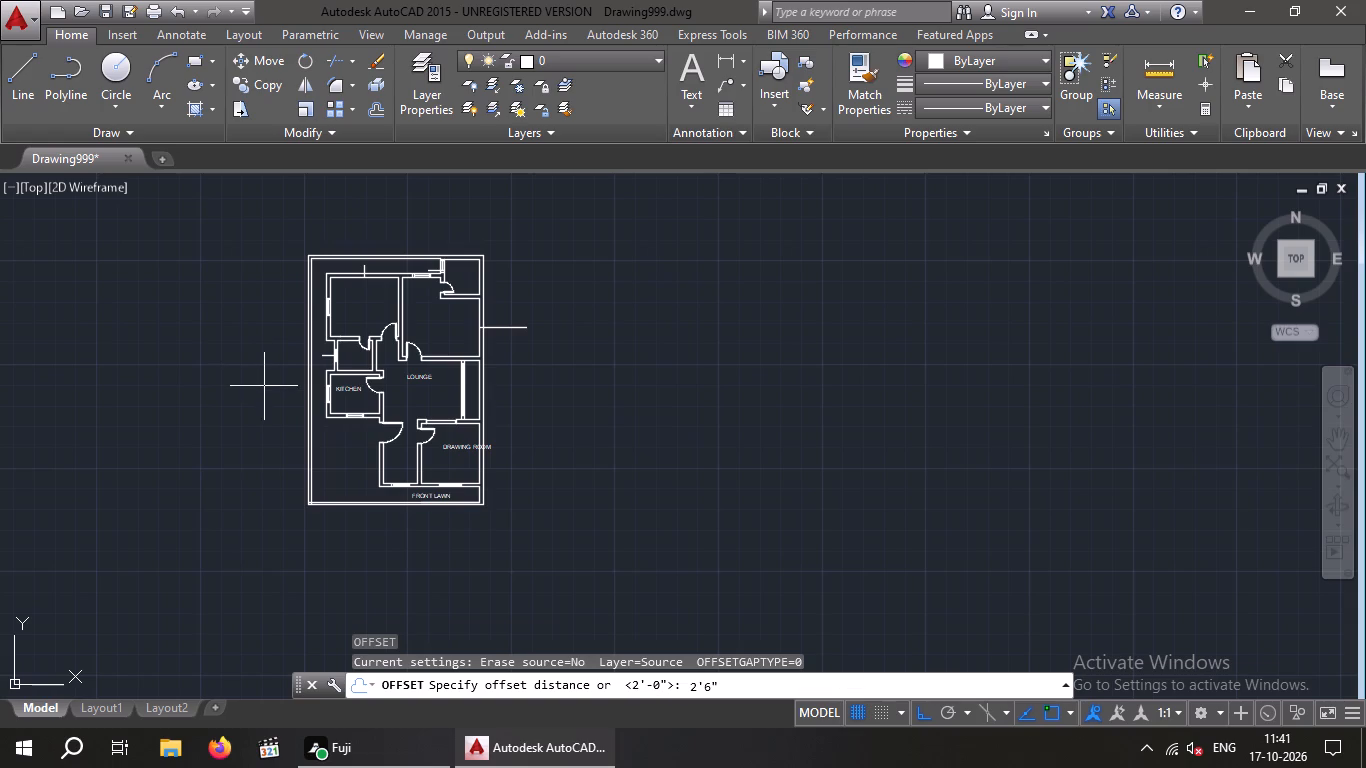
{"action": "key", "text": "Return"}
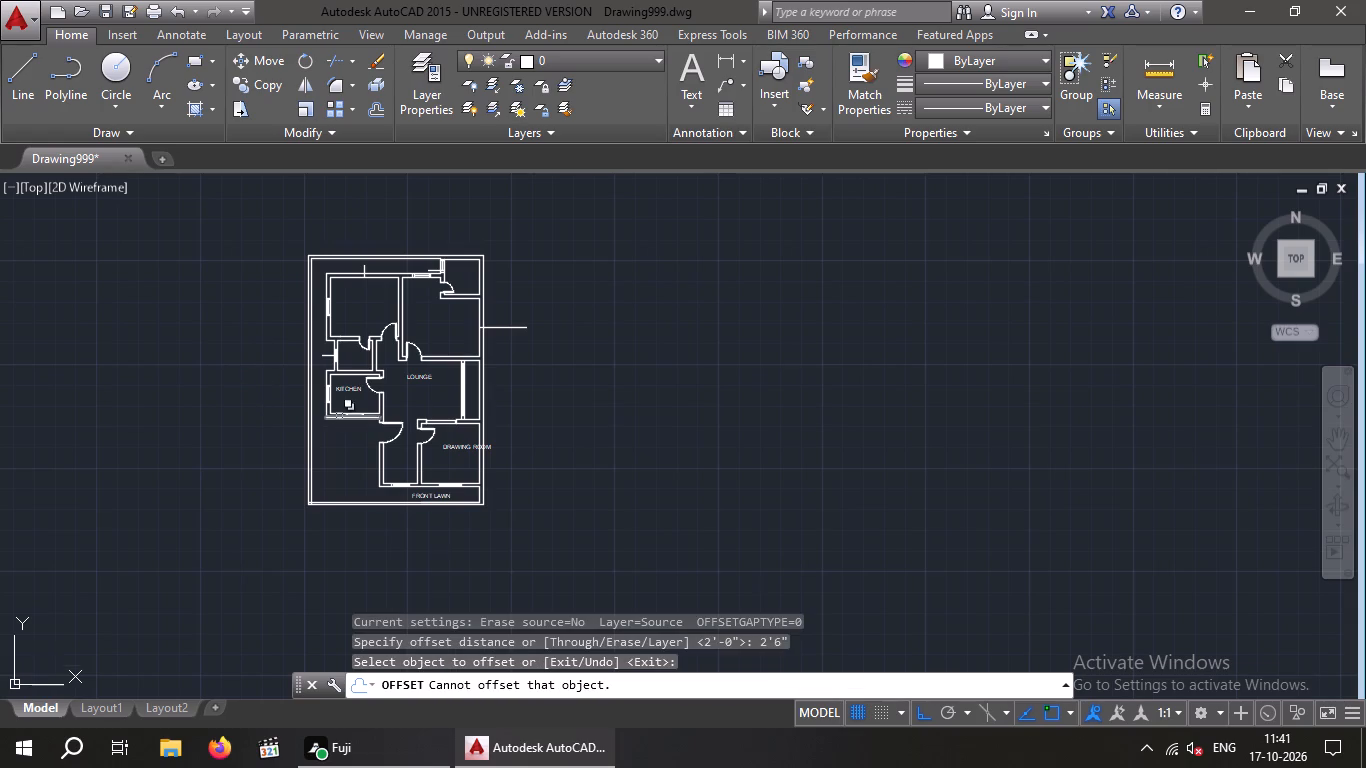
{"action": "scroll", "coordinate": [339, 415], "scroll_direction": "up", "scroll_amount": 4}
{"action": "left_click", "coordinate": [334, 412]}
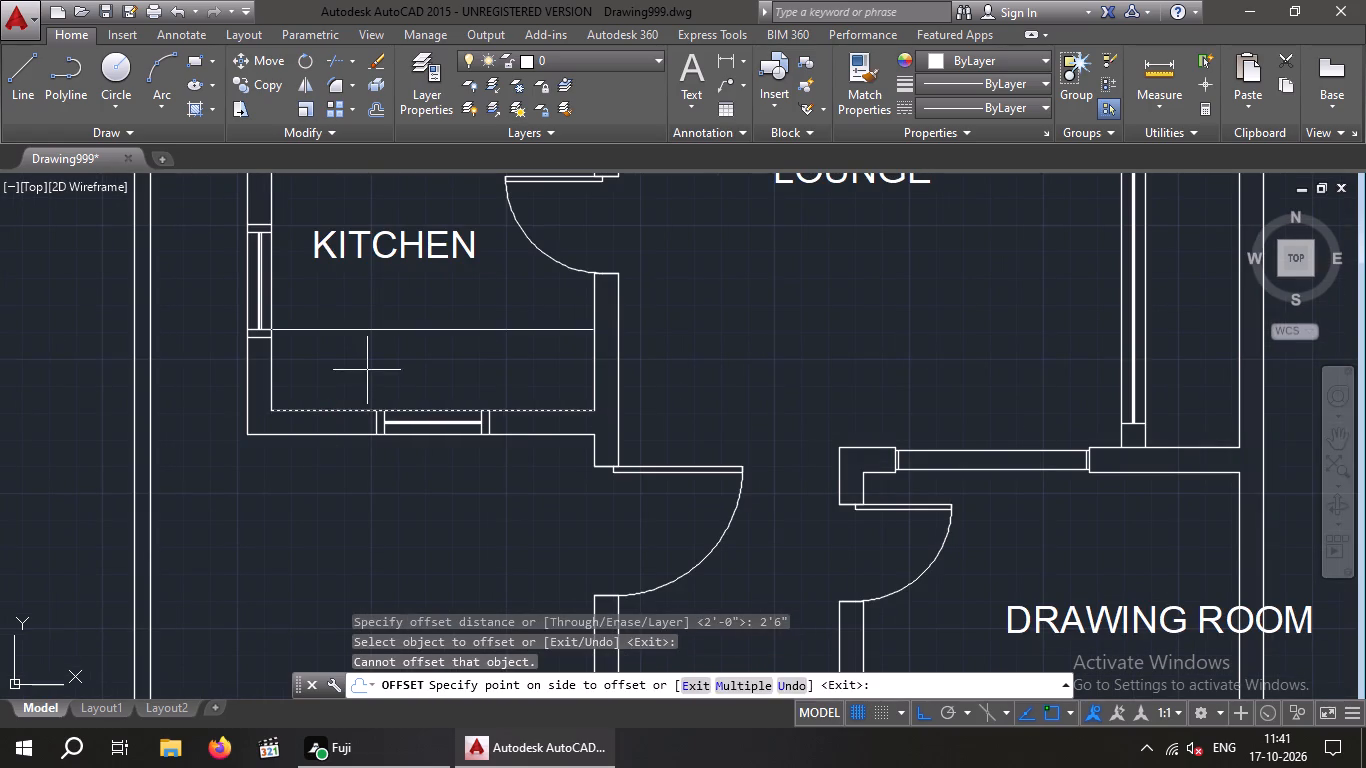
{"action": "left_click", "coordinate": [367, 368]}
Offset the kitchen's inner west wall face east into the room by the same 2'6" distance.
{"action": "middle_click_drag", "start_coordinate": [379, 391], "coordinate": [406, 526]}
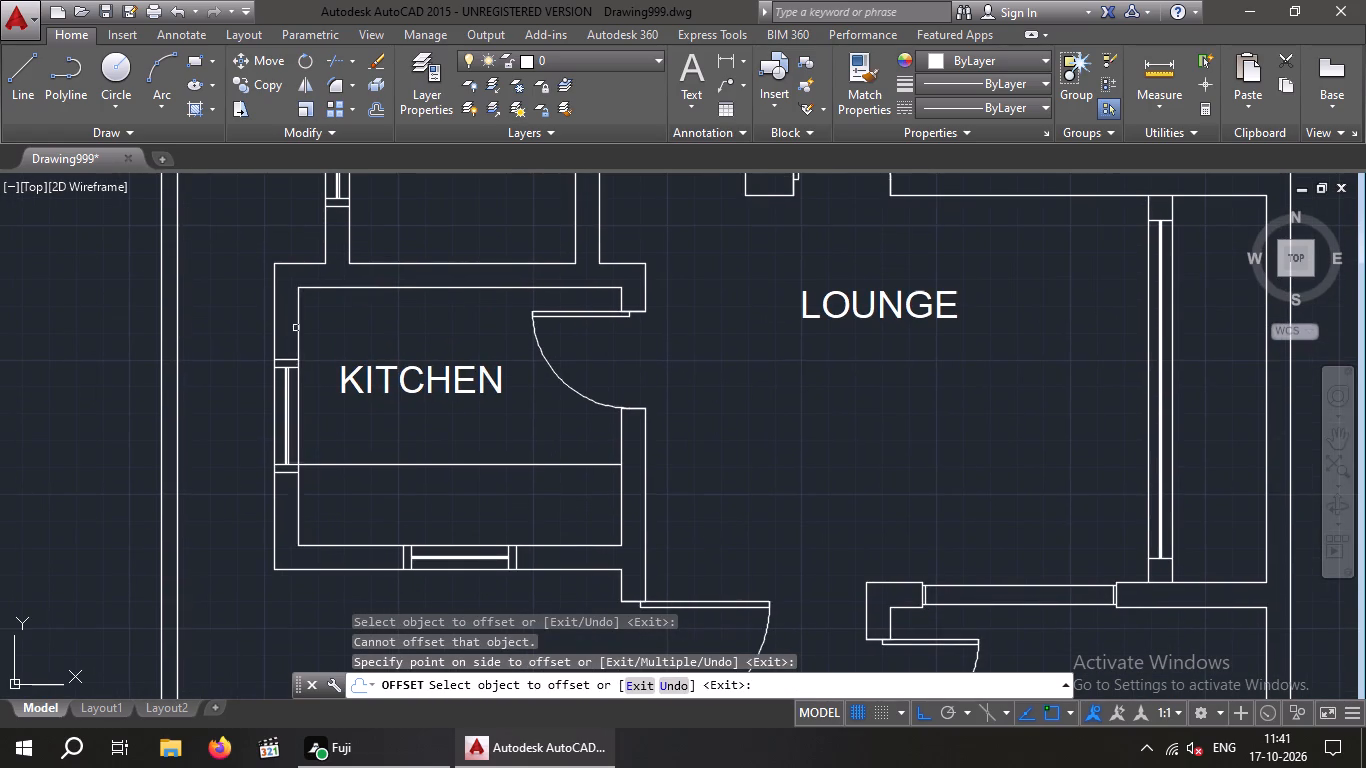
{"action": "left_click_drag", "start_coordinate": [301, 327], "coordinate": [323, 326]}
{"action": "left_click", "coordinate": [405, 325]}
{"action": "key", "text": "Escape"}
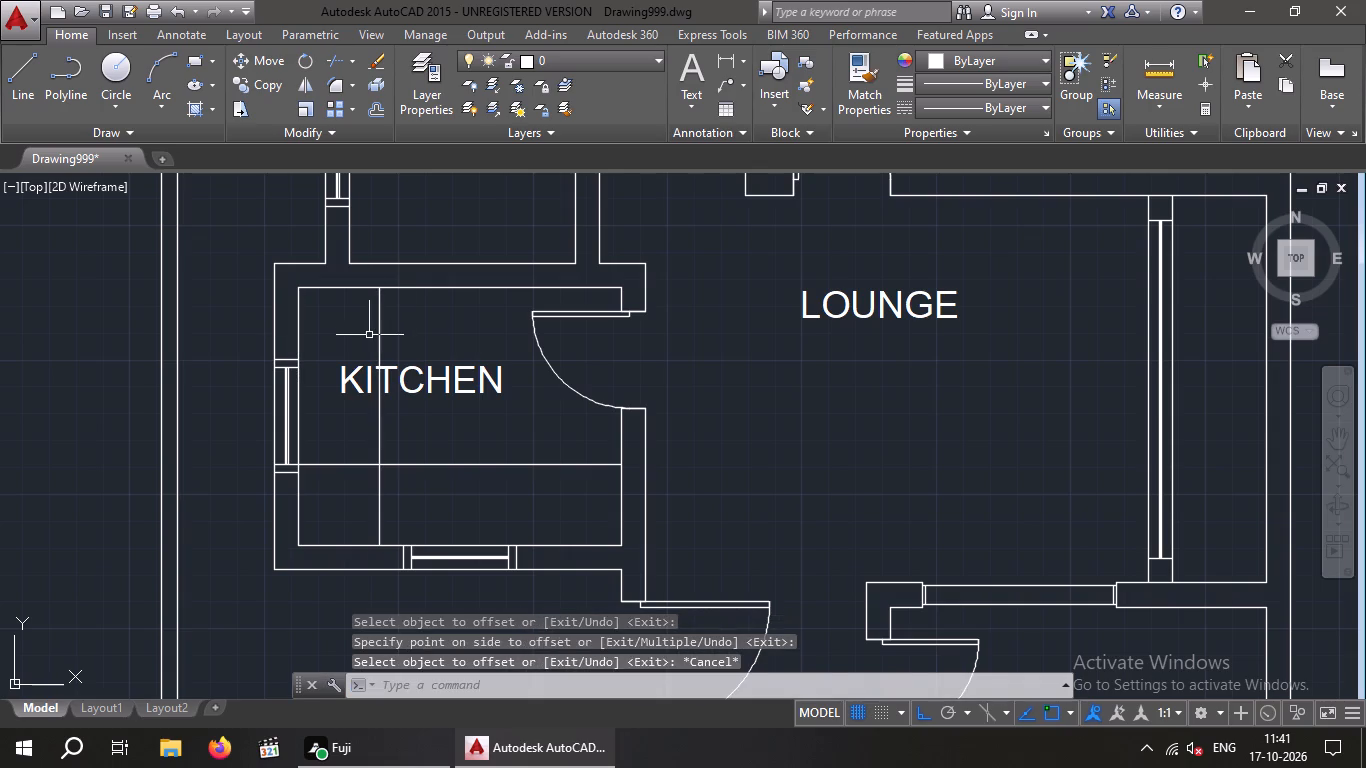
{"action": "key", "text": "Escape"}
{"action": "key", "text": "Escape"}
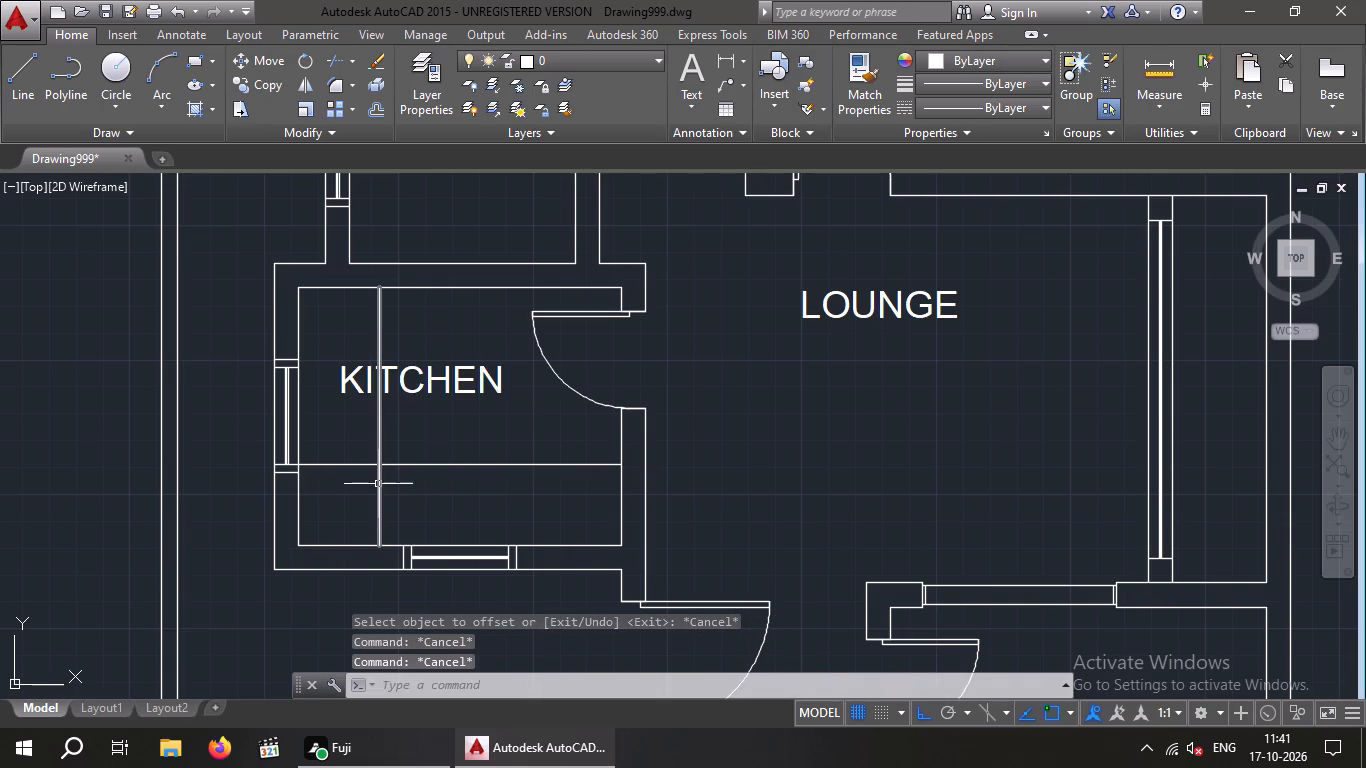
Trim the two kitchen offset lines past their intersection so they form an L-shaped counter edge.
{"action": "key", "text": "t"}
{"action": "key", "text": "r"}
{"action": "key", "text": "space"}
{"action": "key", "text": "space"}
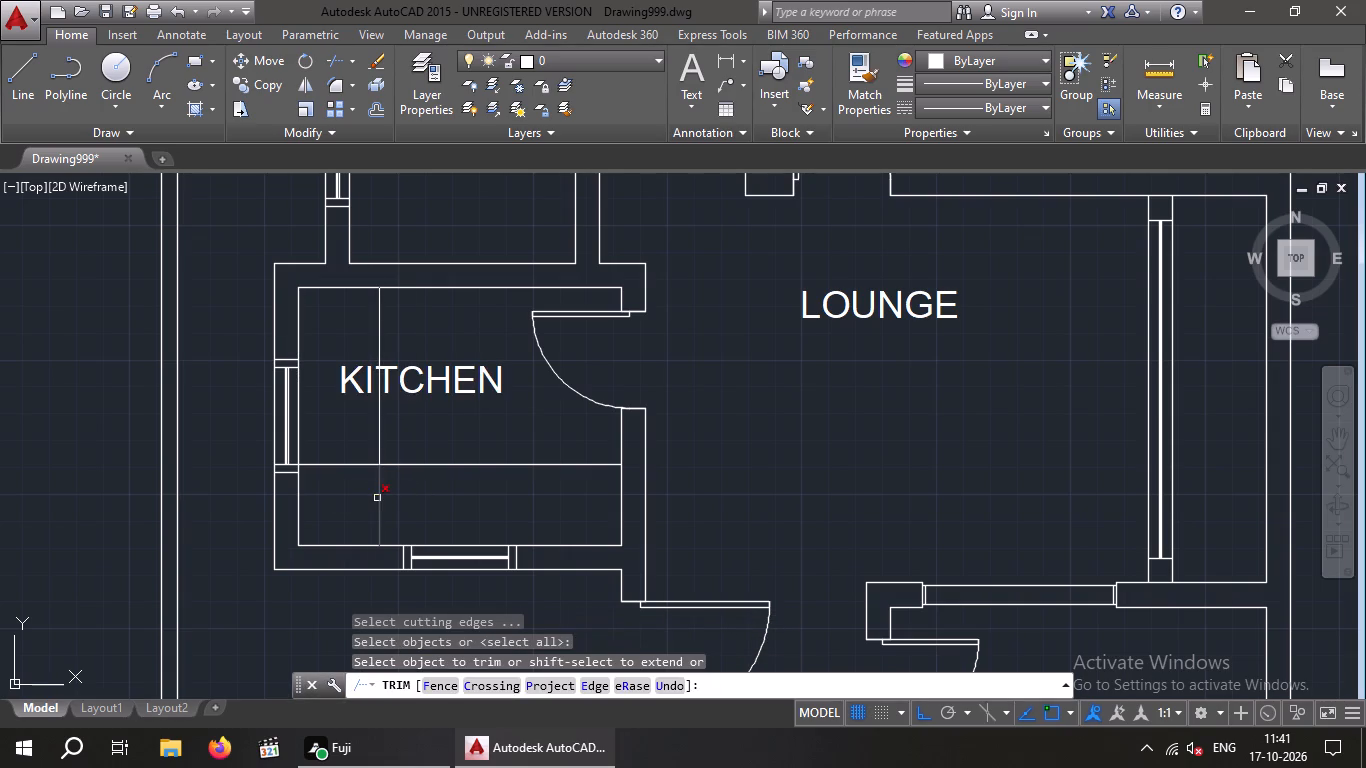
{"action": "left_click", "coordinate": [377, 498]}
{"action": "left_click", "coordinate": [336, 467]}
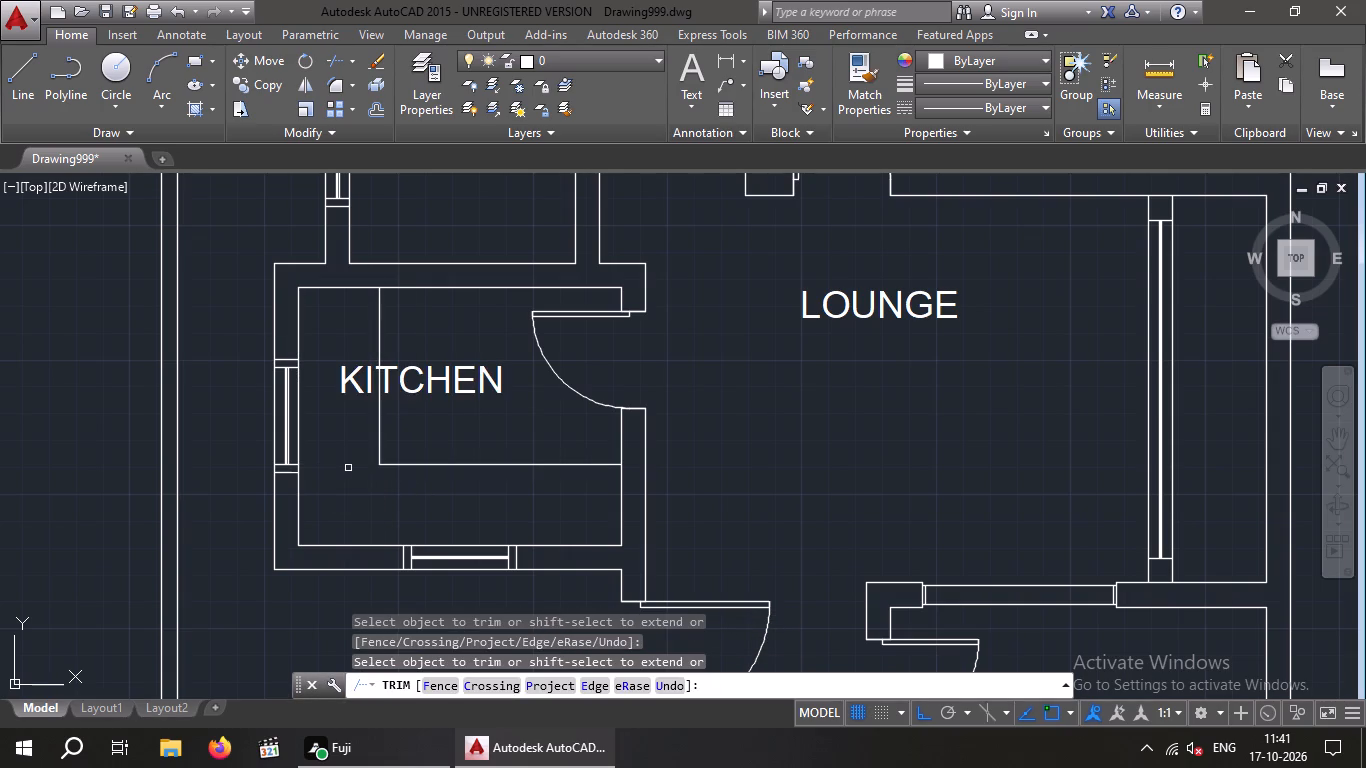
{"action": "key", "text": "Escape"}
{"action": "key", "text": "Escape"}
Move the KITCHEN label about 1'-7" east, clear of the vertical counter line.
{"action": "left_click", "coordinate": [473, 409]}
{"action": "left_click", "coordinate": [443, 361]}
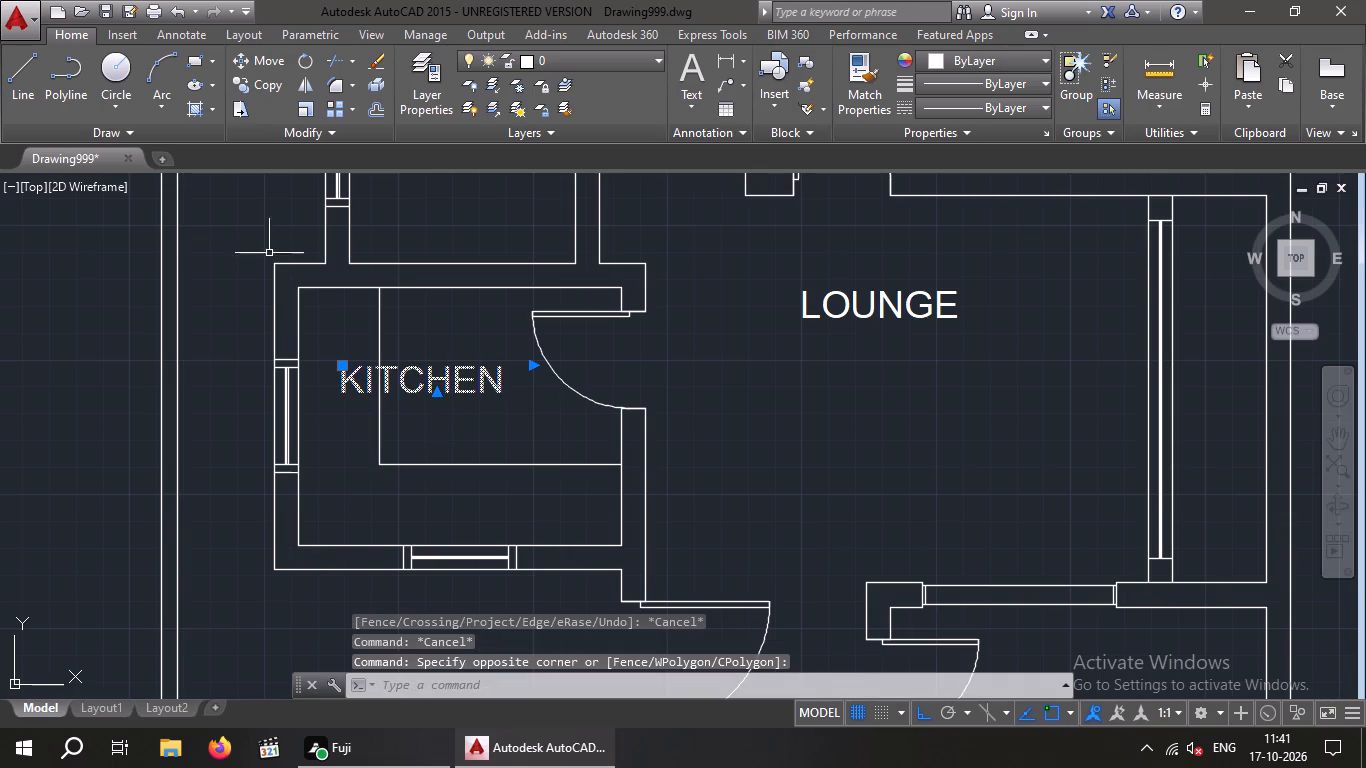
{"action": "left_click", "coordinate": [265, 59]}
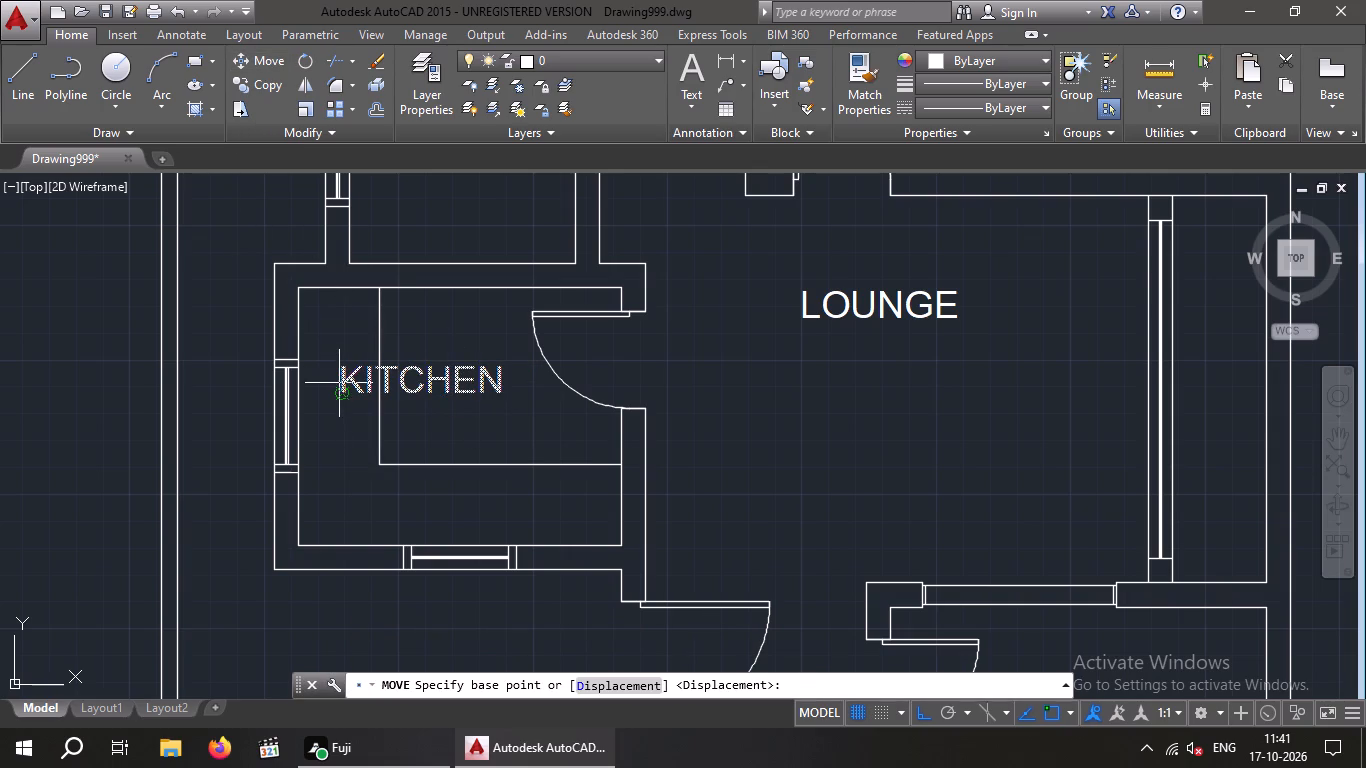
{"action": "left_click", "coordinate": [339, 383]}
{"action": "scroll", "coordinate": [406, 408], "scroll_direction": "up", "scroll_amount": 3}
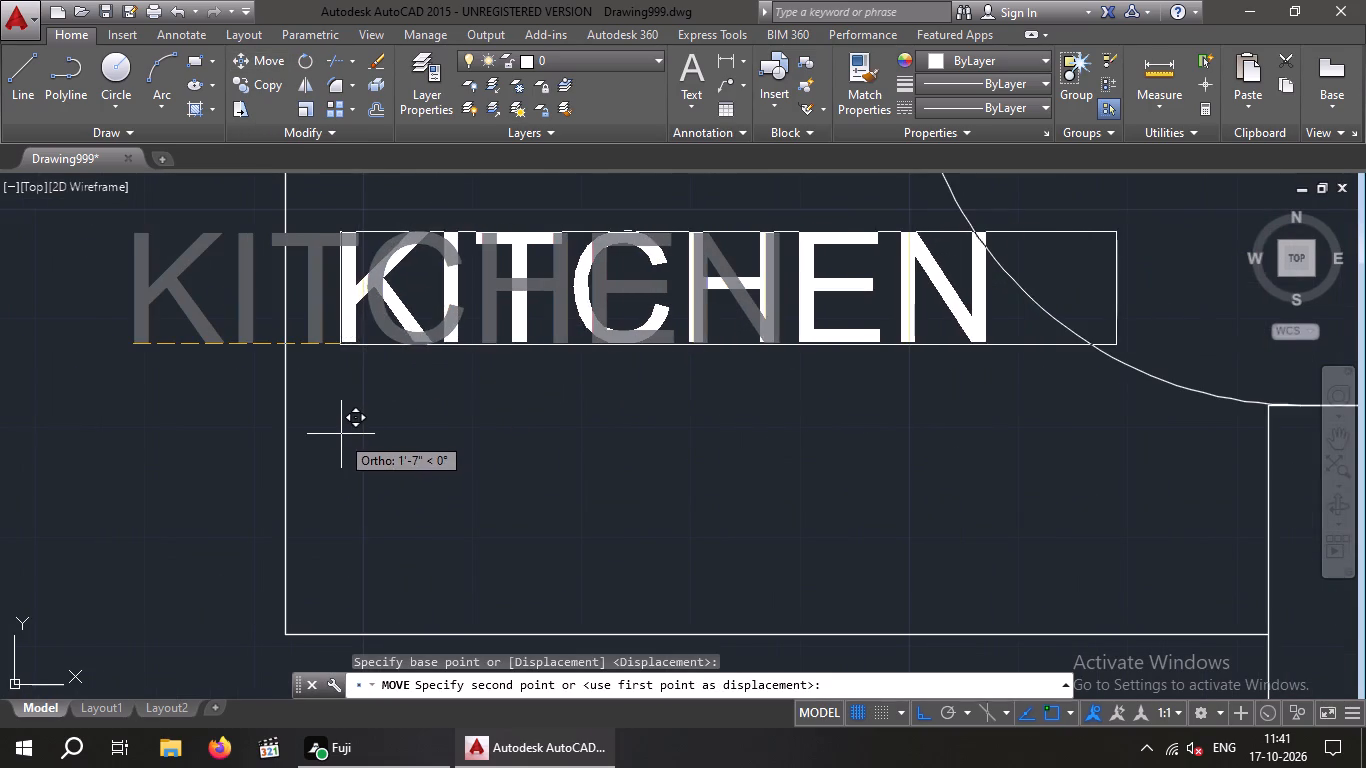
{"action": "left_click", "coordinate": [338, 433]}
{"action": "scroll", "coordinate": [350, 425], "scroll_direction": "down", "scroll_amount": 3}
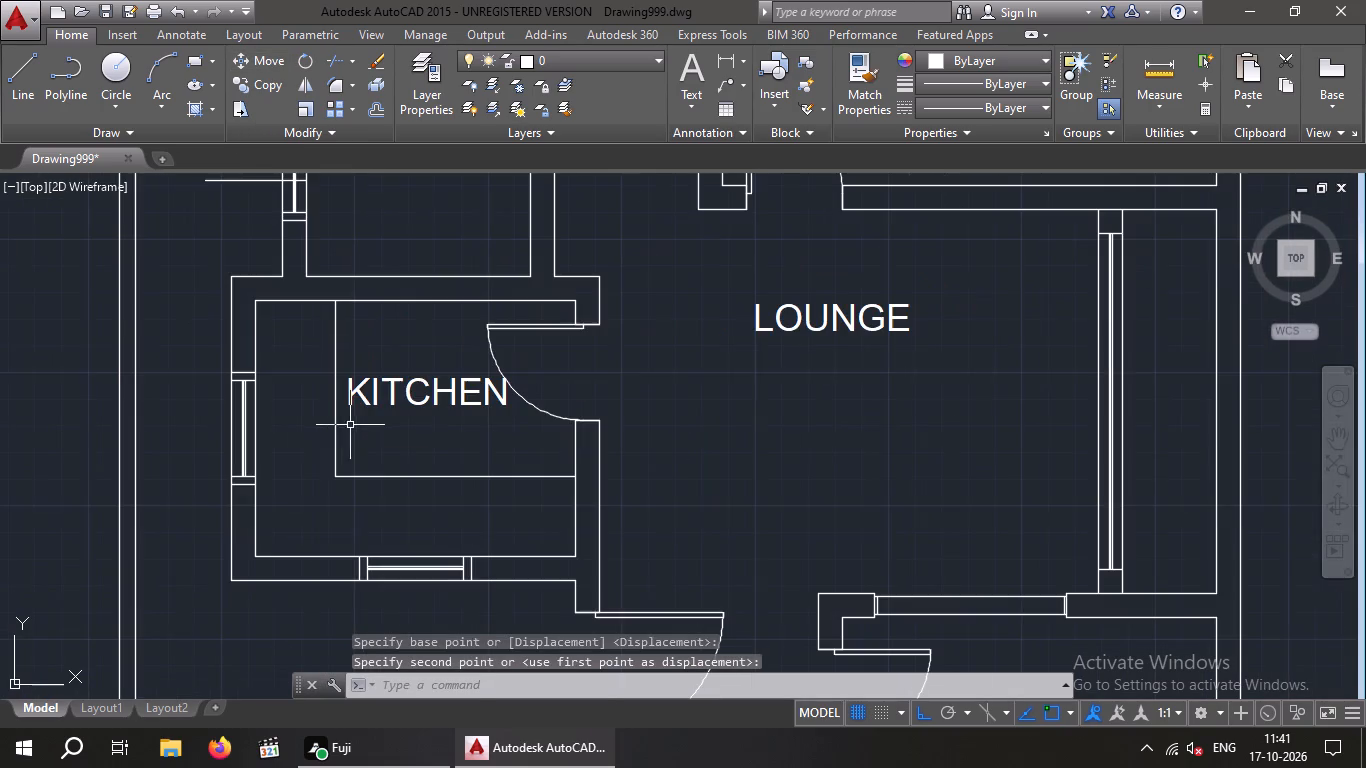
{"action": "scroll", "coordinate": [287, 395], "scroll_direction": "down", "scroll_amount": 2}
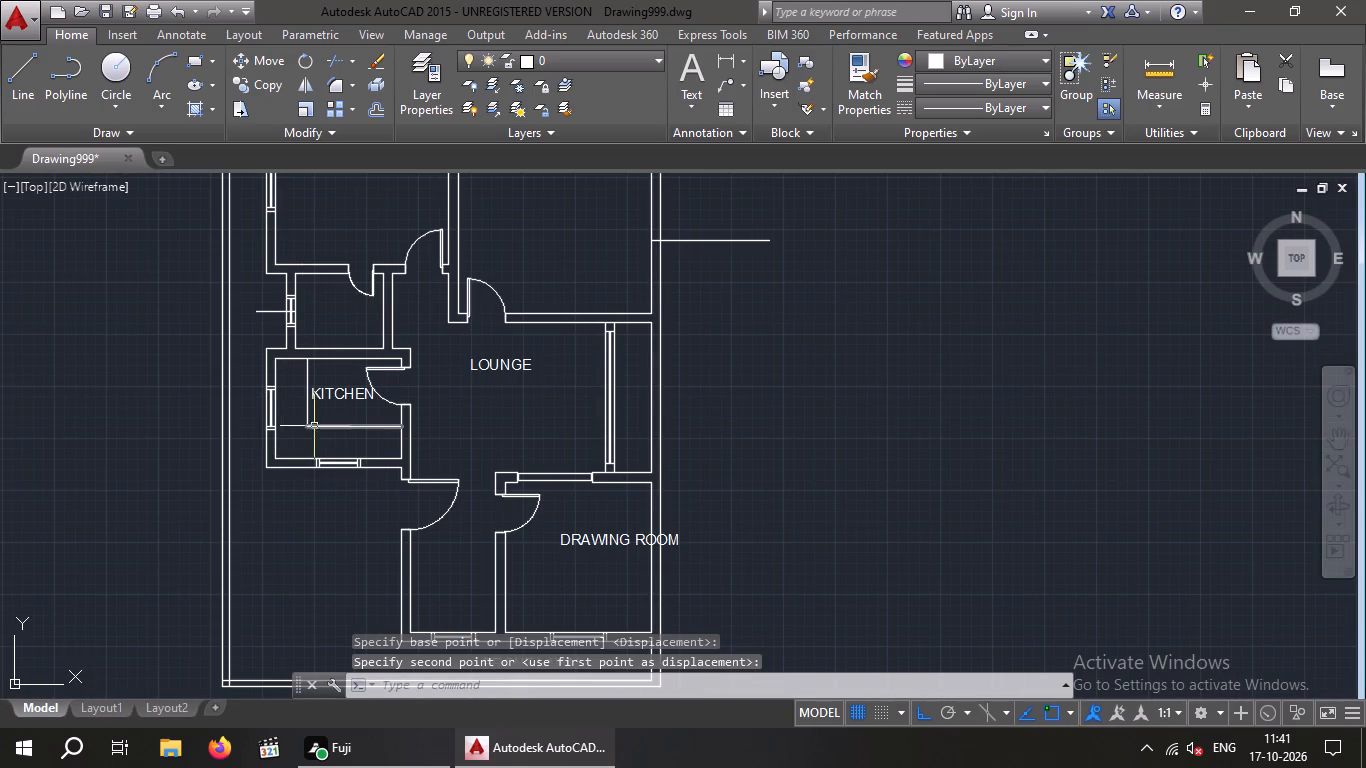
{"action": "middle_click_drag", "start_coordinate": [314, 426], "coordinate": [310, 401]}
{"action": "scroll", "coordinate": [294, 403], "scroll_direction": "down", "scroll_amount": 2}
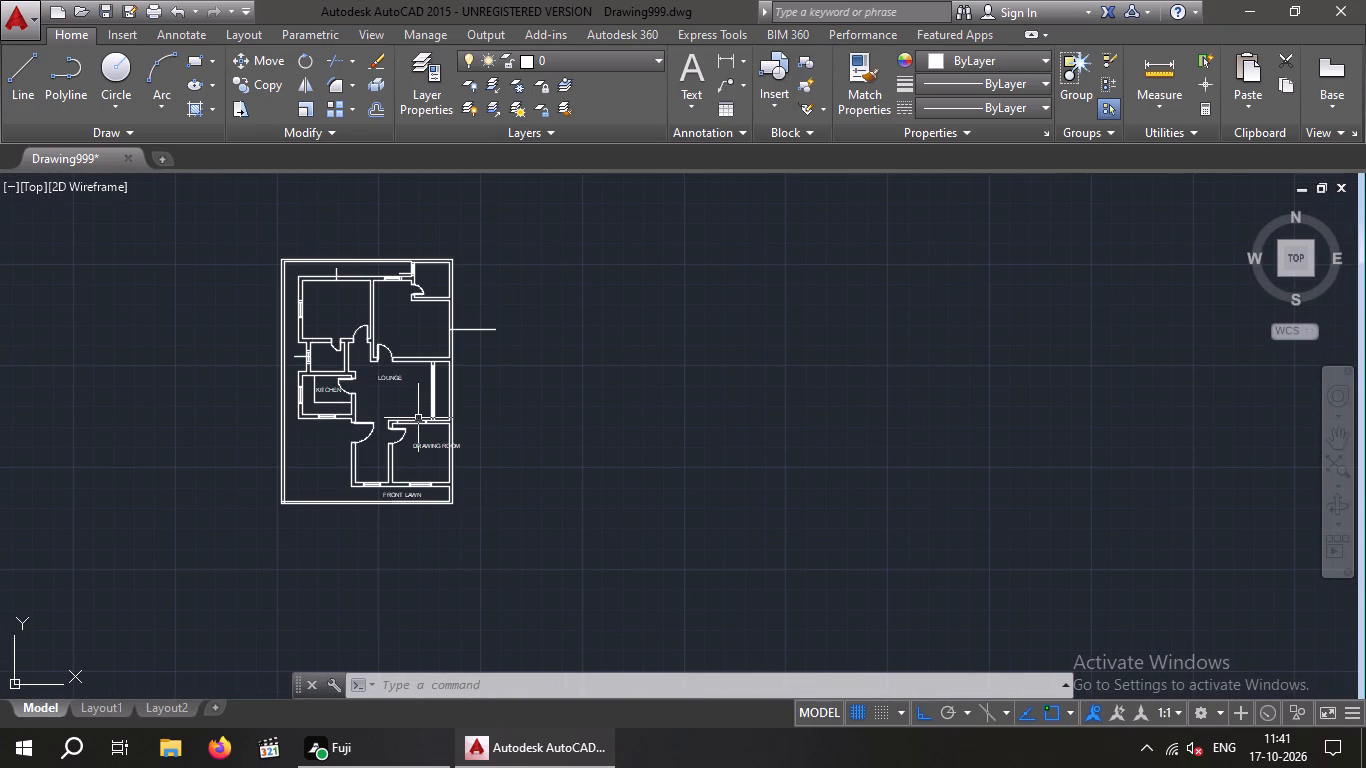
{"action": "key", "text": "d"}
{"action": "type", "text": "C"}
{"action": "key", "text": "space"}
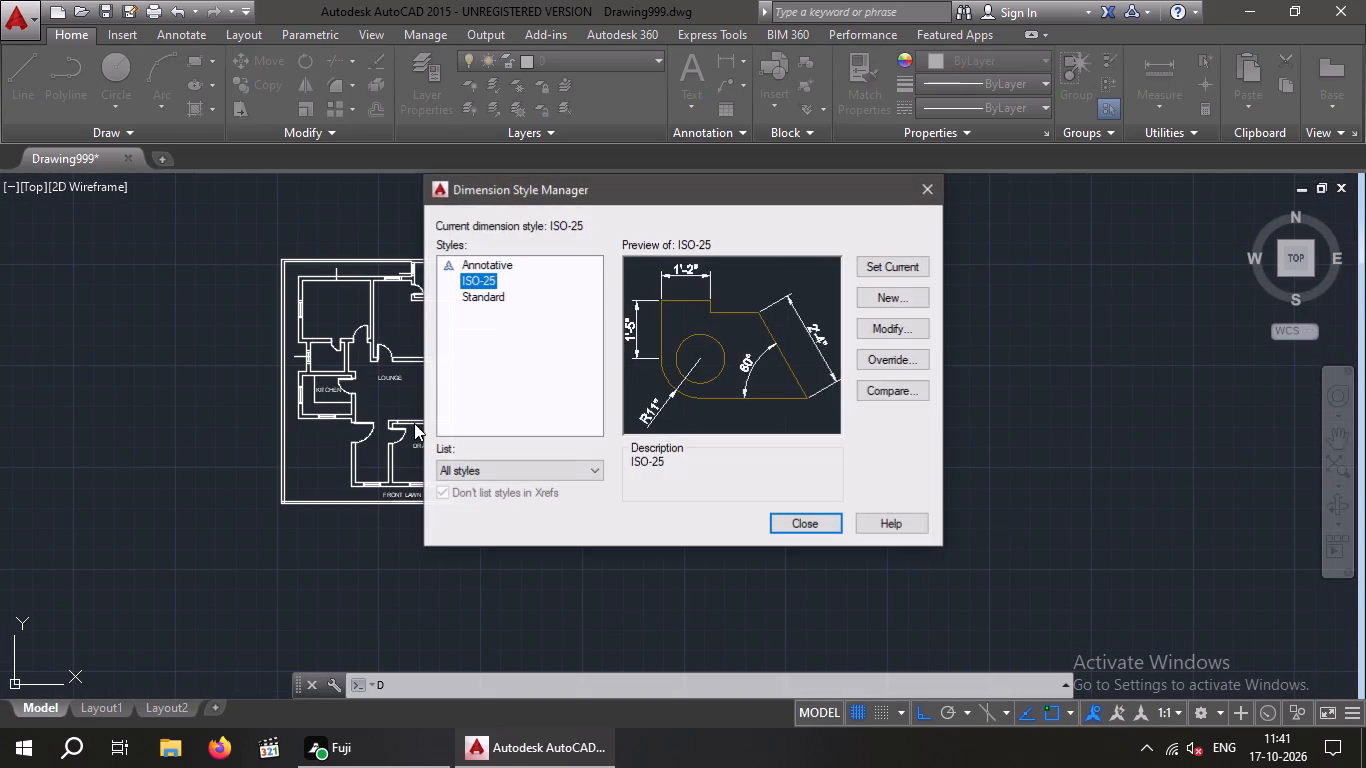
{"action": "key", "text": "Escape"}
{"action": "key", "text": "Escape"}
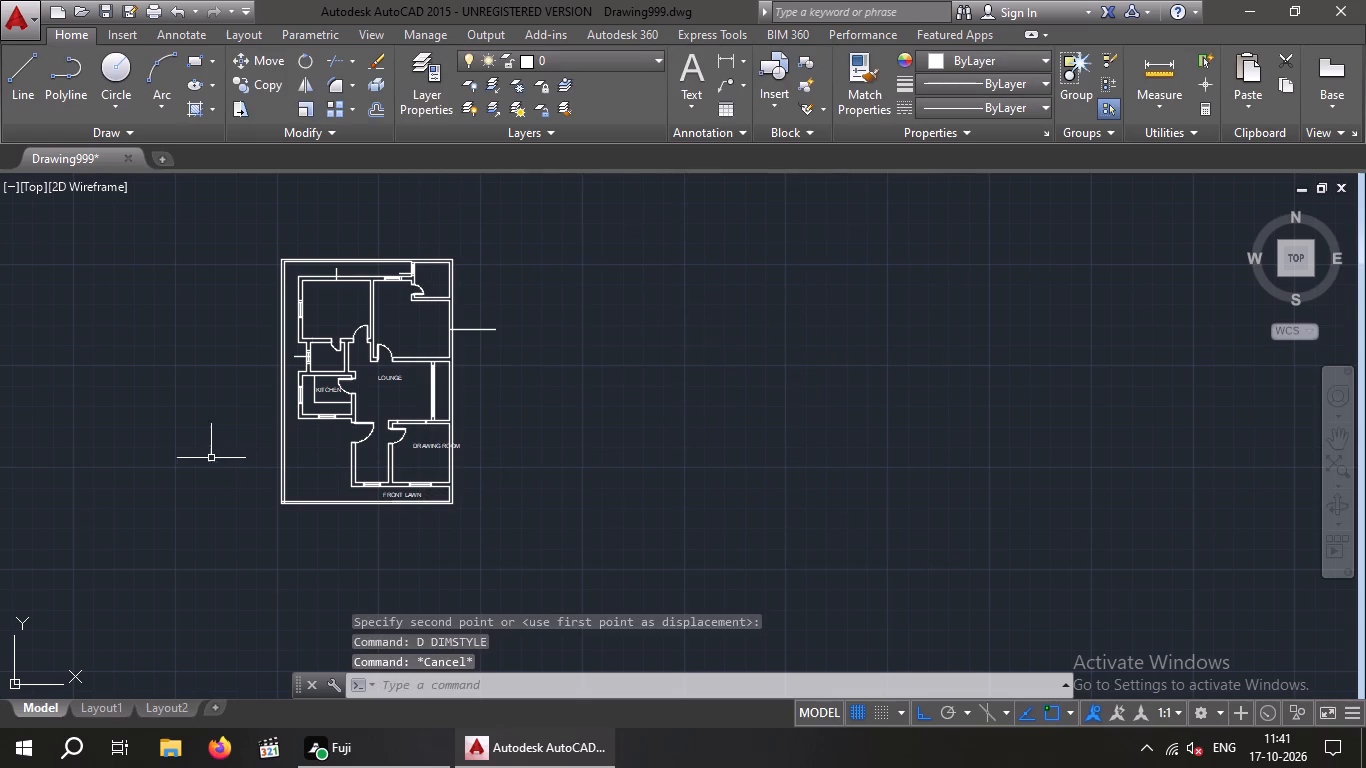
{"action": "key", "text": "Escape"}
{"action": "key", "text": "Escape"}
Insert the Bed - Queen block from DesignCenter's Home - Space Planner at scale 1 and rotation 0, in empty space west of the plan.
{"action": "key", "text": "d"}
{"action": "key", "text": "c"}
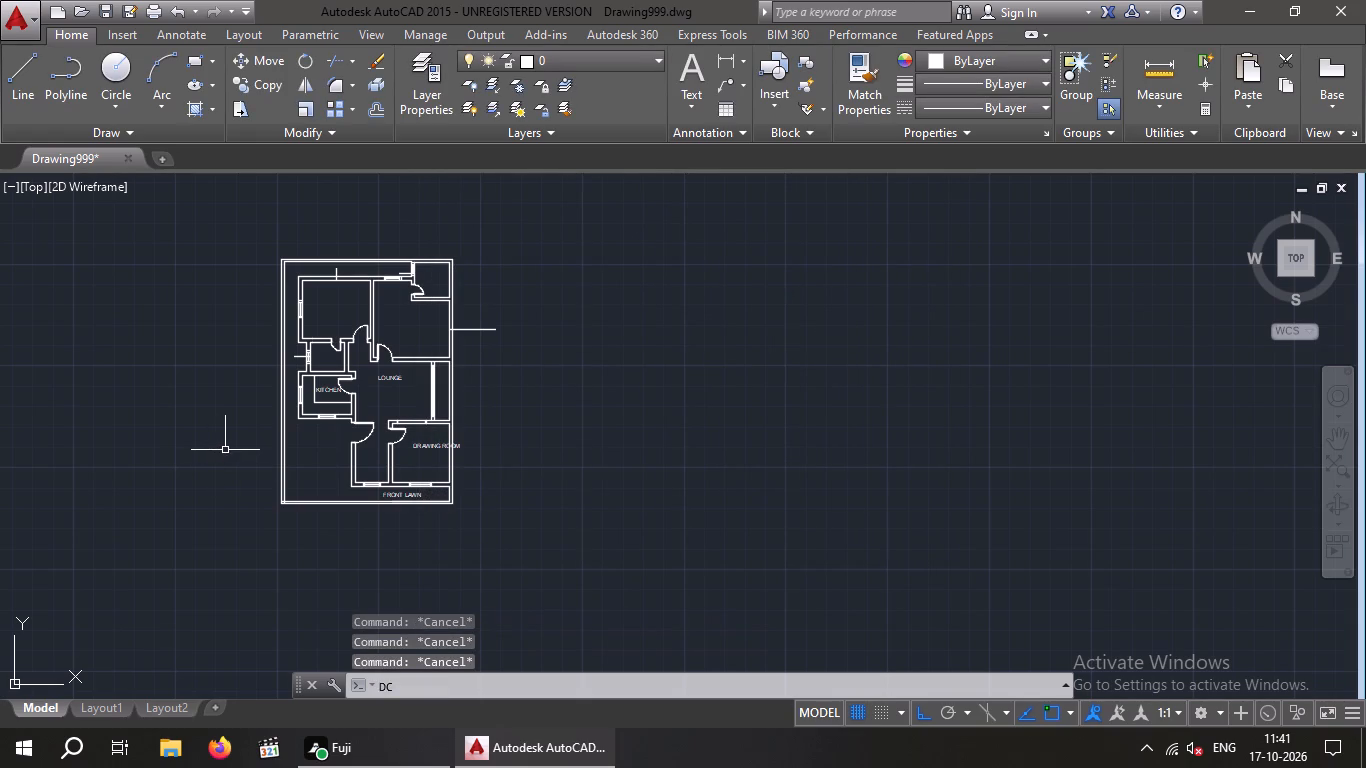
{"action": "key", "text": "space"}
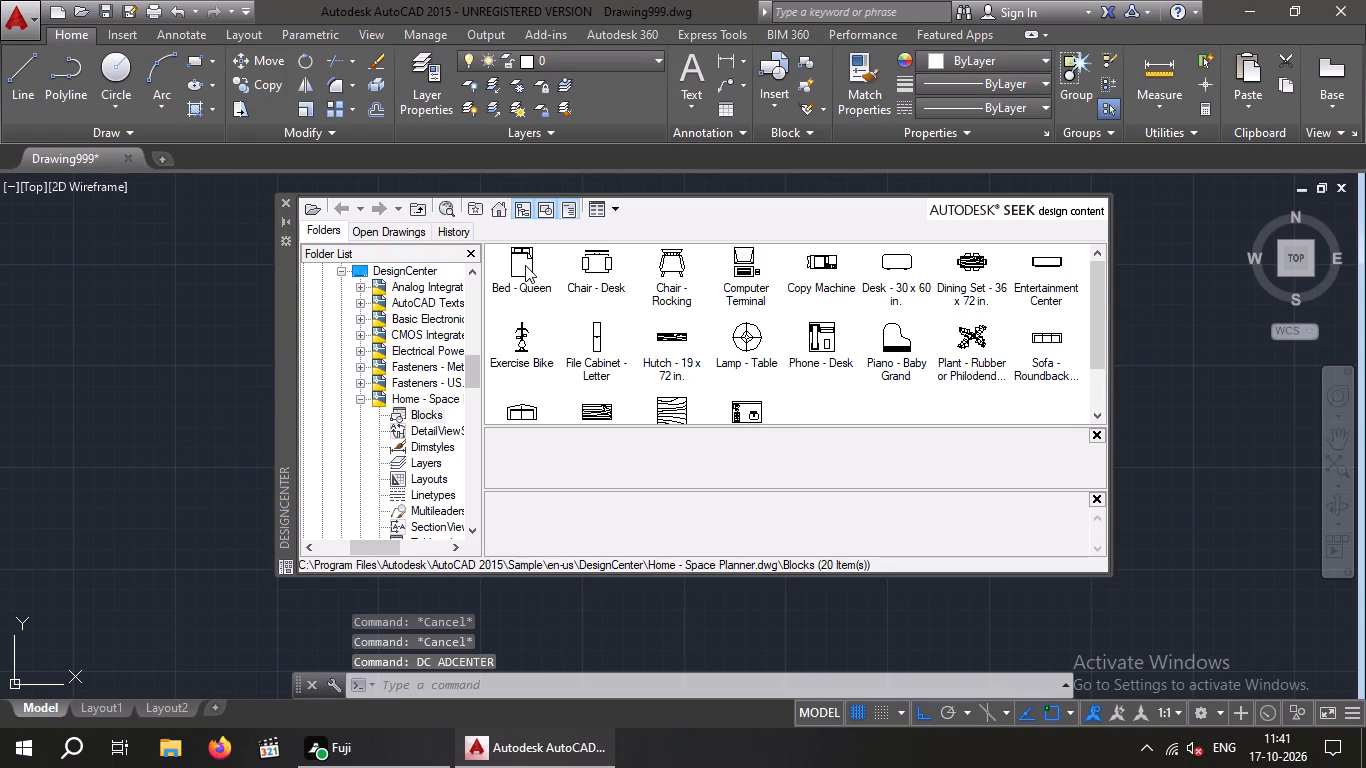
{"action": "left_click", "coordinate": [524, 261]}
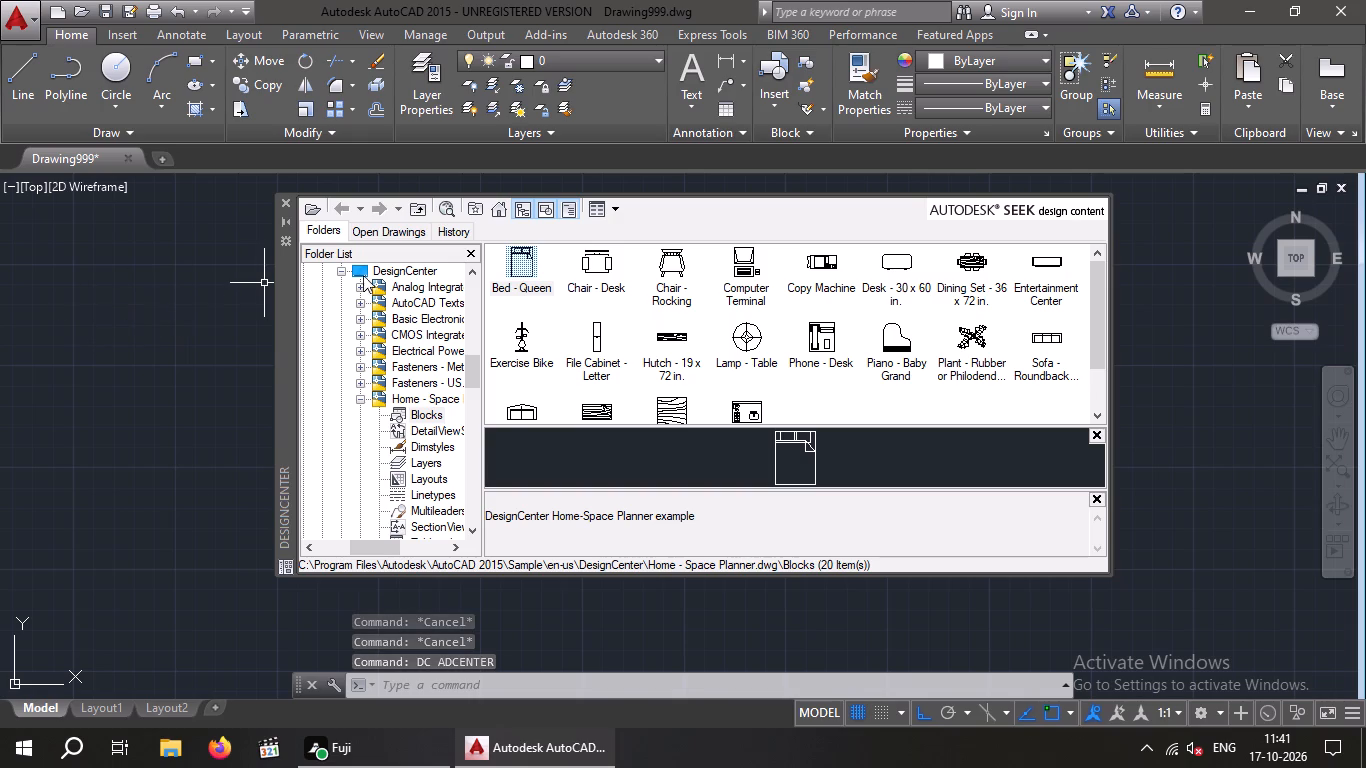
{"action": "double_click", "coordinate": [517, 264]}
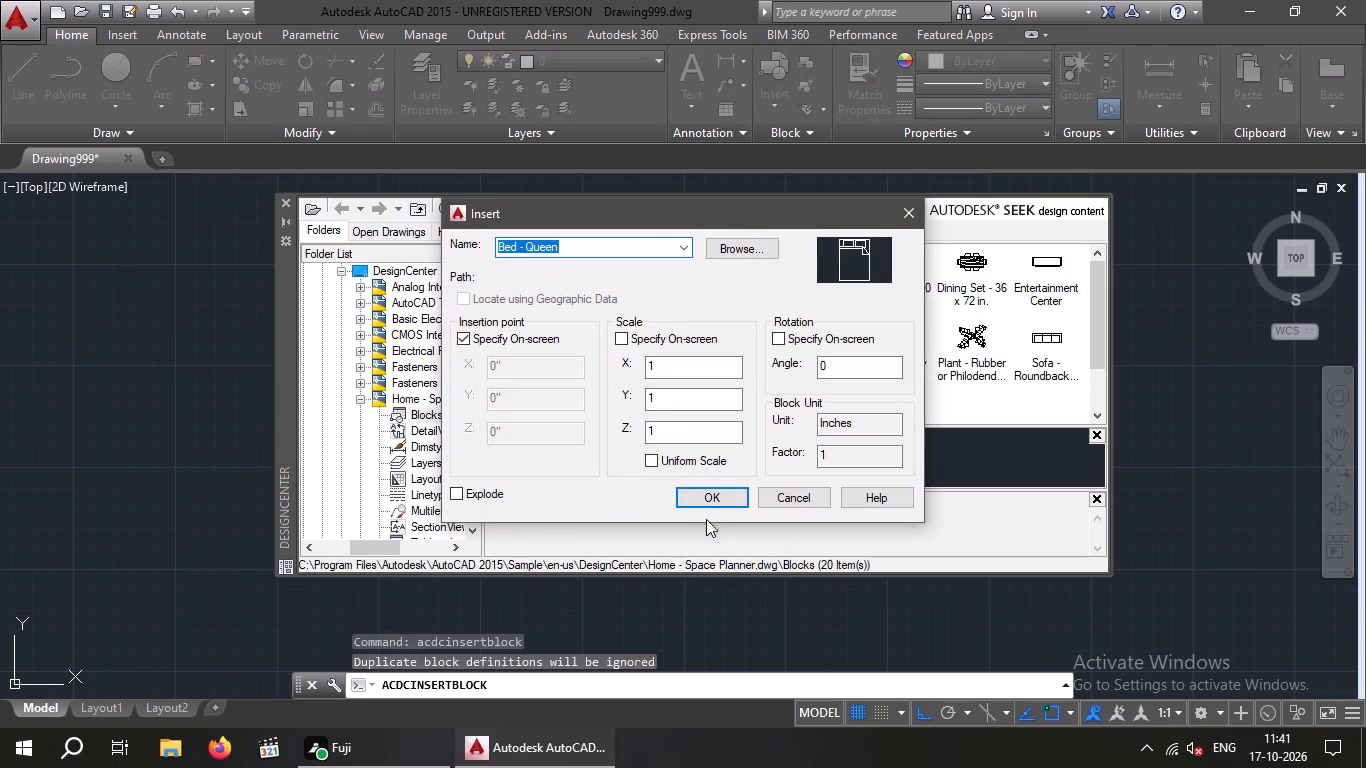
{"action": "left_click", "coordinate": [706, 498]}
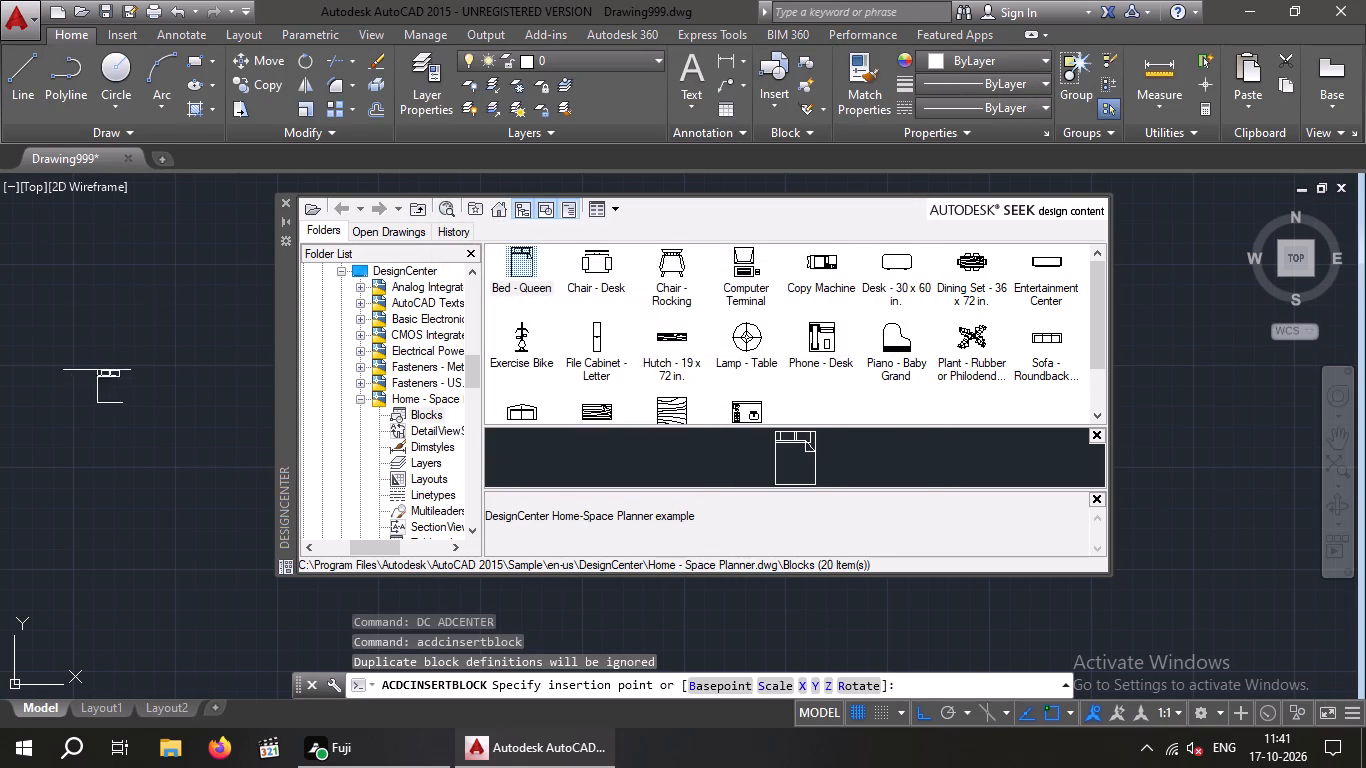
{"action": "left_click", "coordinate": [50, 313]}
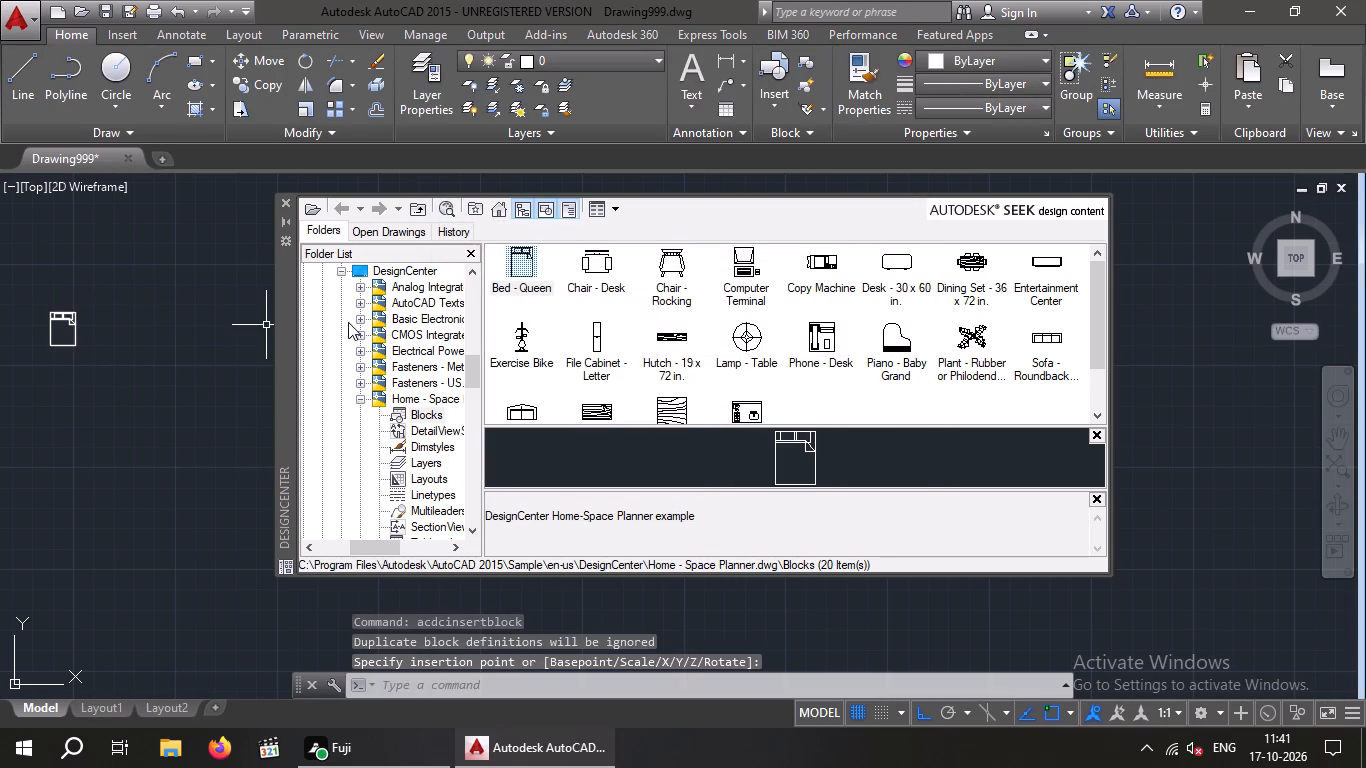
Insert the Sofa - Roundback 7 ft. block at scale 1 and rotation 0, just east of the bed outside the plan.
{"action": "double_click", "coordinate": [1051, 340]}
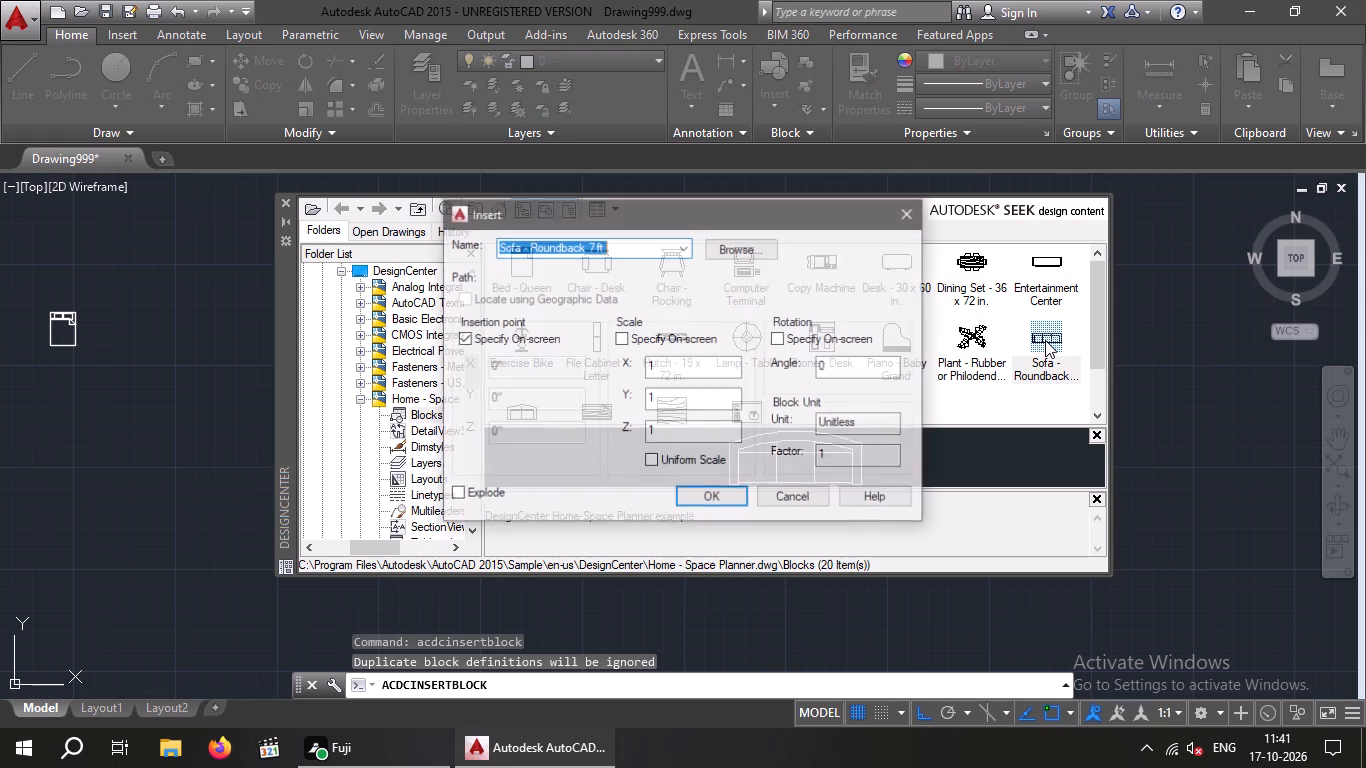
{"action": "left_click", "coordinate": [711, 497]}
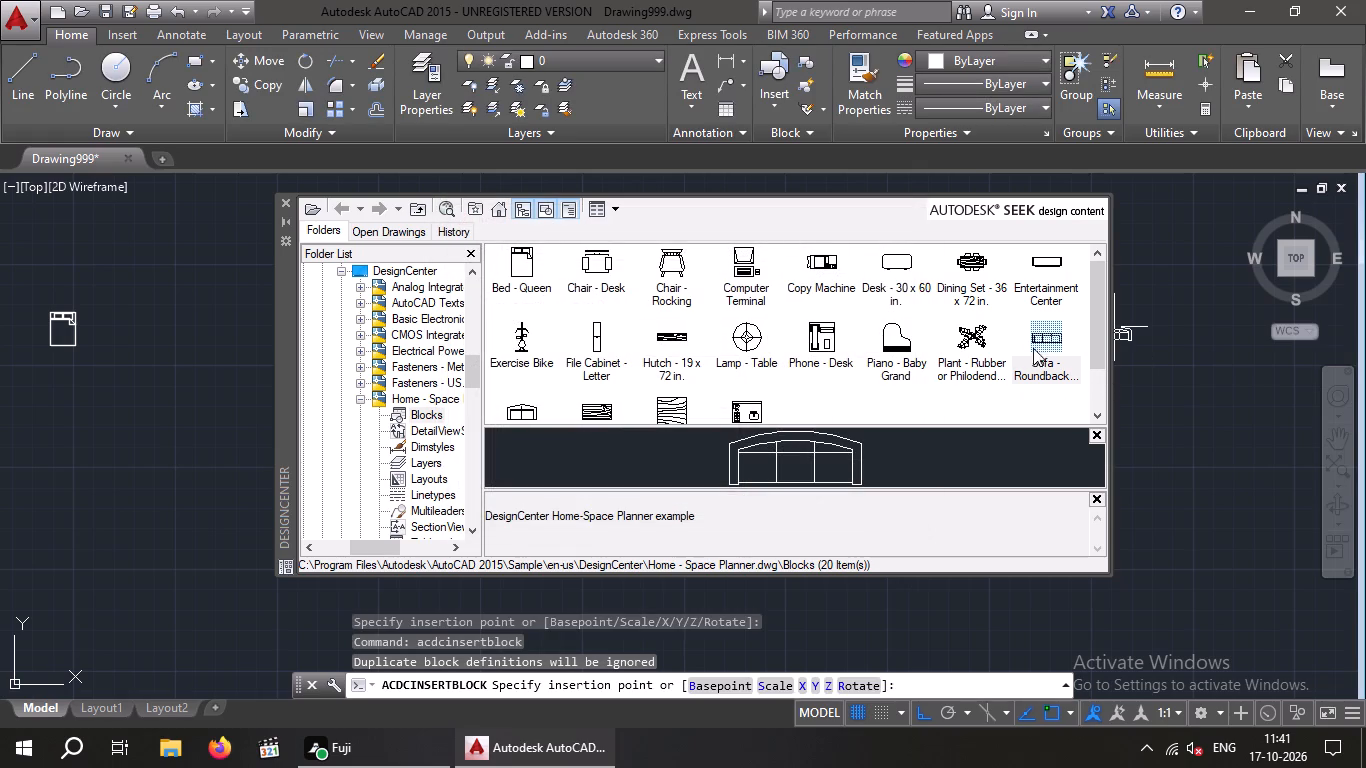
{"action": "left_click", "coordinate": [1035, 341]}
{"action": "left_click", "coordinate": [147, 314]}
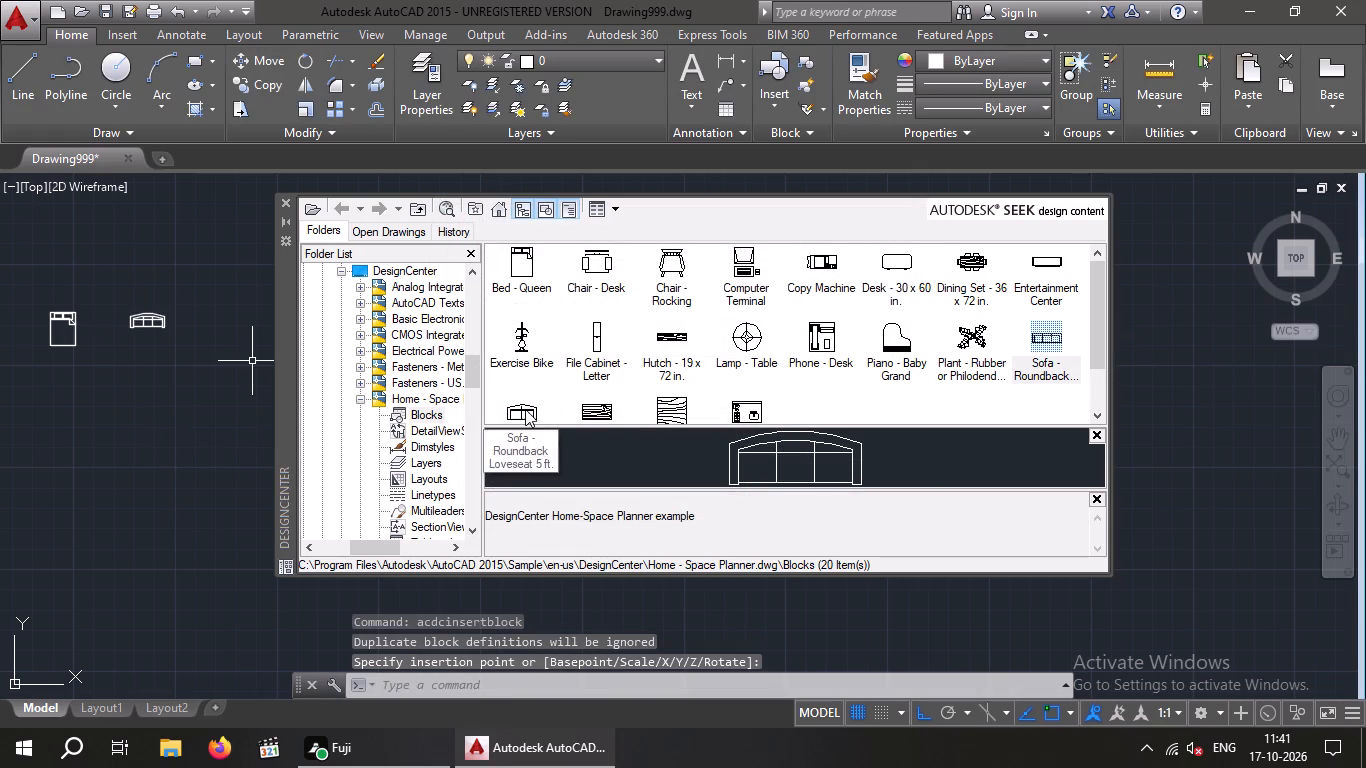
Insert the Sofa - Roundback Loveseat 5 ft. block at scale 1 and rotation 0, southeast of the 7 ft. sofa.
{"action": "double_click", "coordinate": [525, 409]}
{"action": "left_click", "coordinate": [705, 496]}
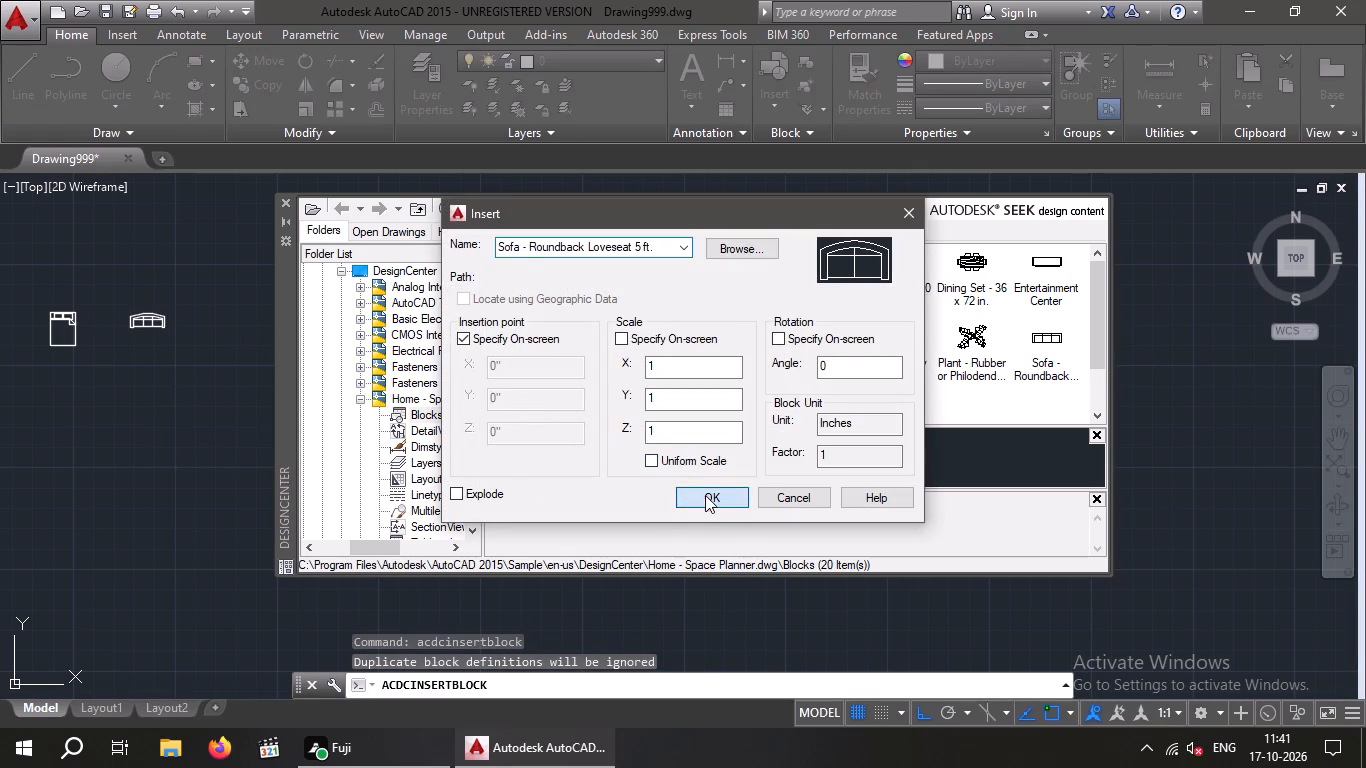
{"action": "left_click", "coordinate": [518, 412]}
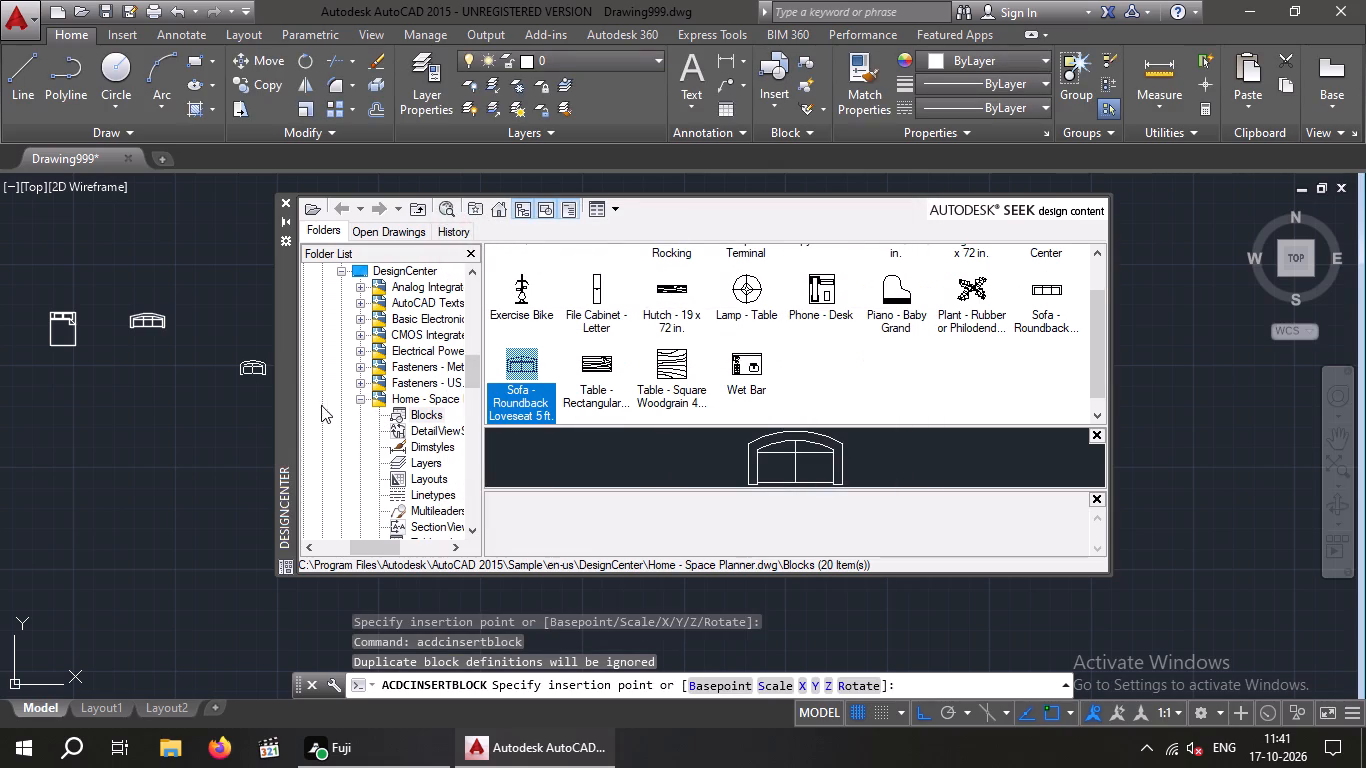
{"action": "double_click", "coordinate": [667, 366]}
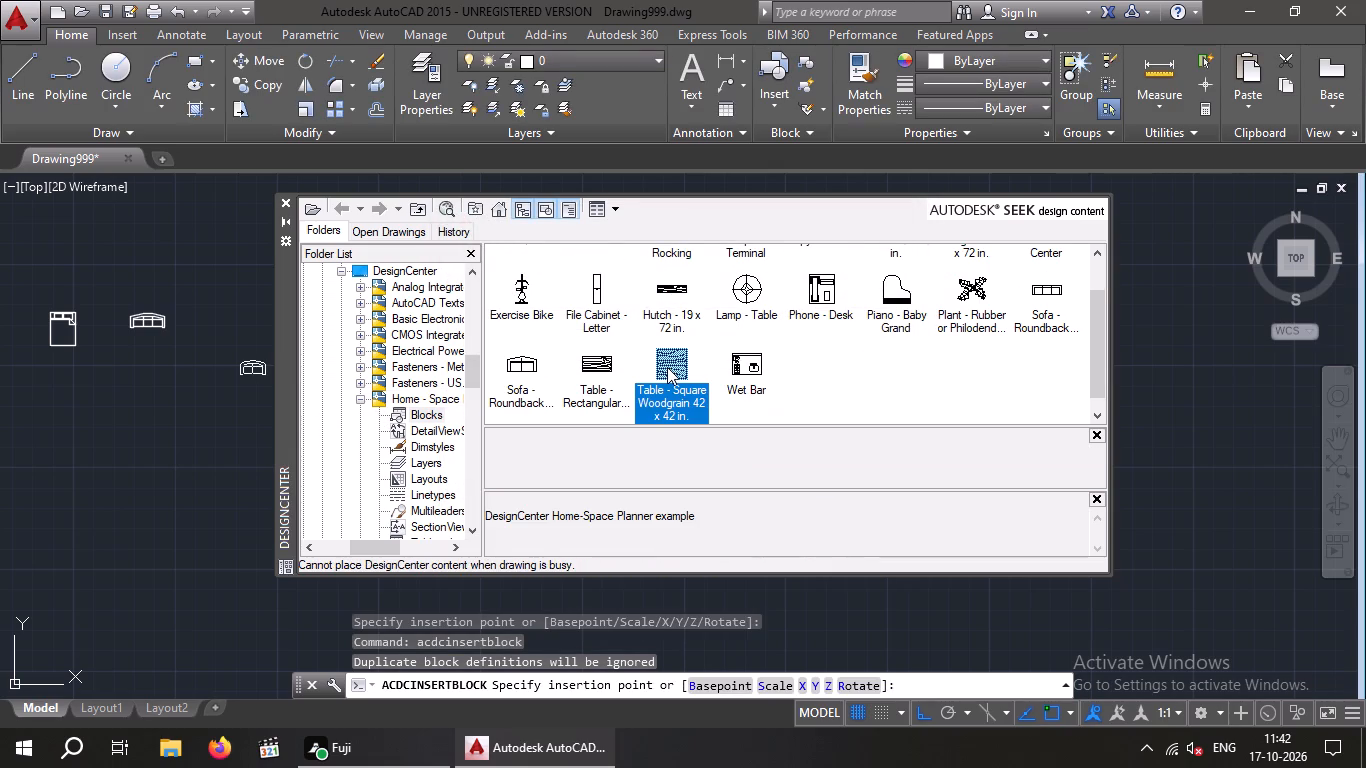
{"action": "left_click", "coordinate": [667, 367]}
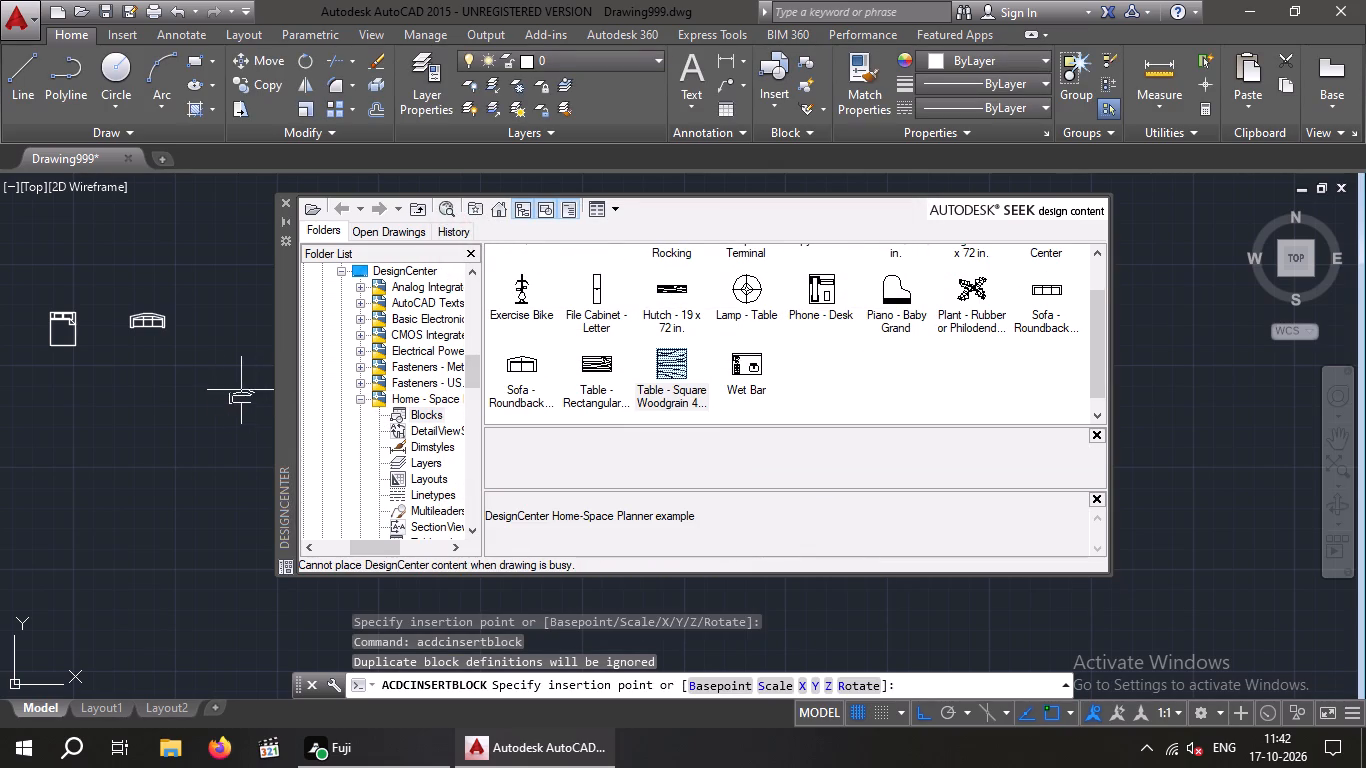
{"action": "left_click", "coordinate": [206, 358]}
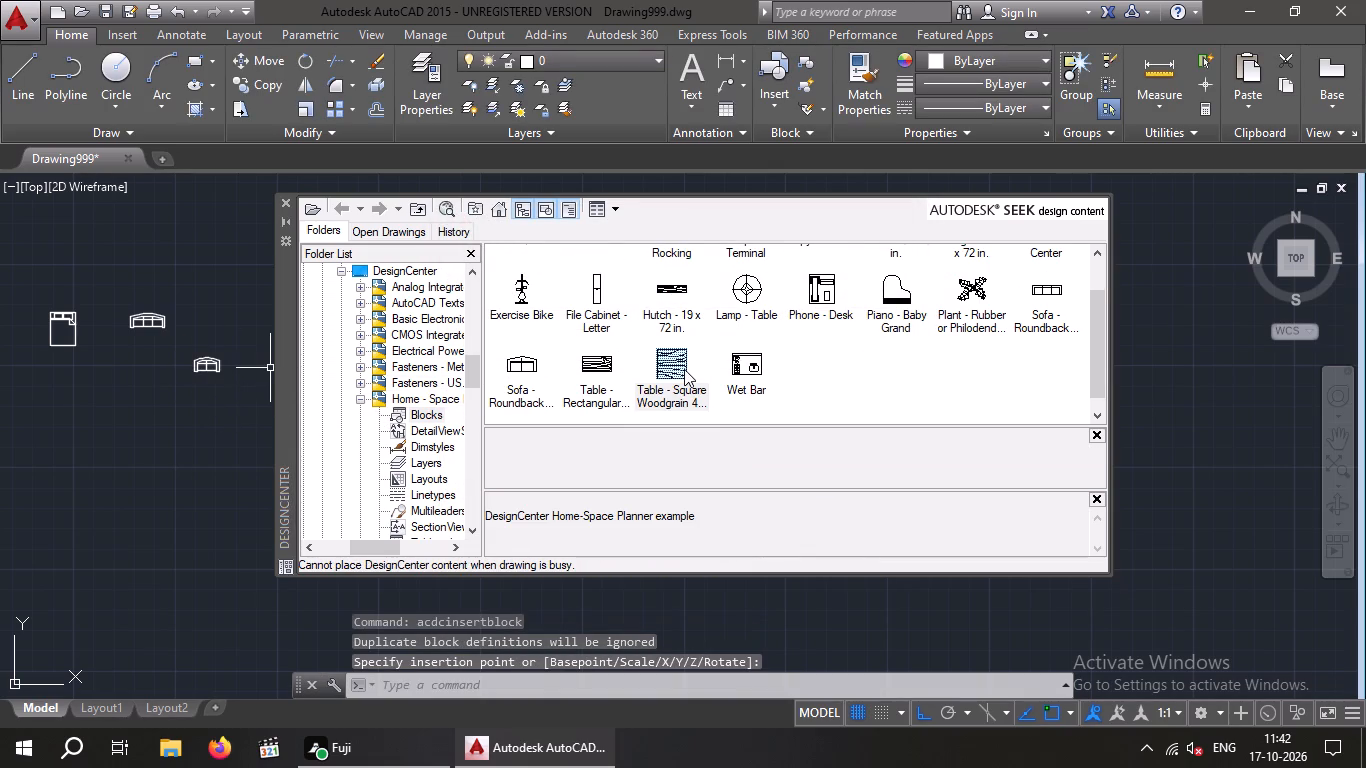
Insert the Table - Square Woodgrain 42 x 42 in. block at scale 1 and rotation 0, just south of the 7 ft. sofa.
{"action": "triple_click", "coordinate": [684, 369]}
{"action": "left_click", "coordinate": [713, 496]}
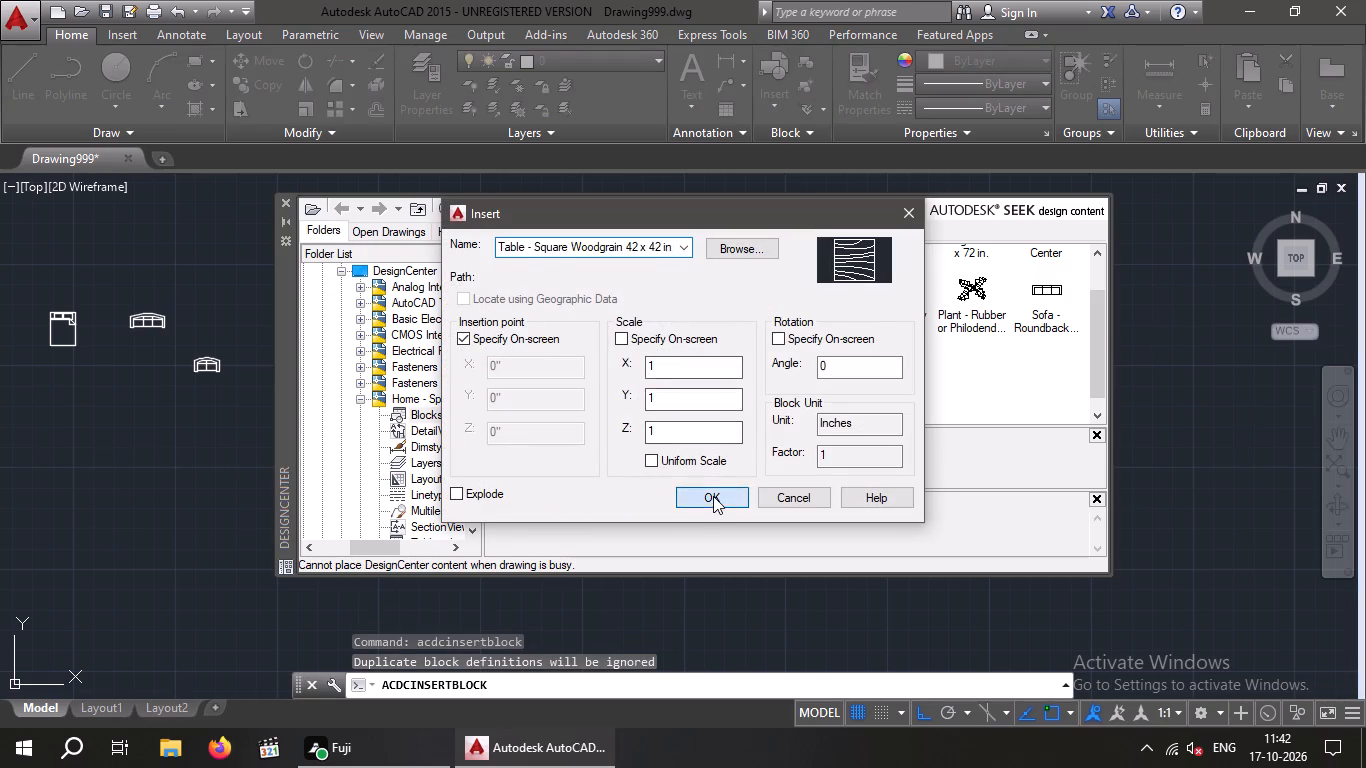
{"action": "left_click", "coordinate": [130, 356]}
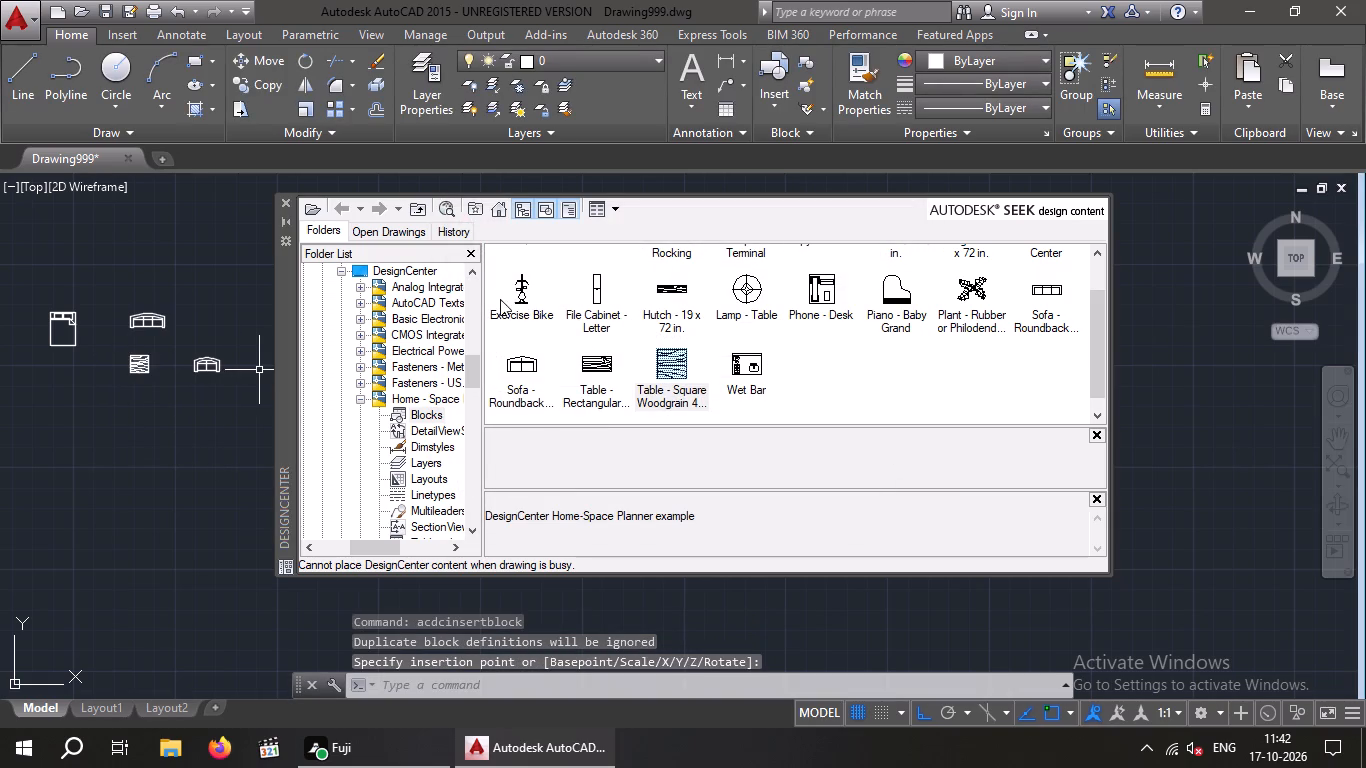
Insert the Dining Set - 36 x 72 in. block at scale 1 and rotation 0, in empty space south of the bed.
{"action": "scroll", "coordinate": [525, 292], "scroll_direction": "up", "scroll_amount": 4}
{"action": "scroll", "coordinate": [525, 292], "scroll_direction": "down", "scroll_amount": 3}
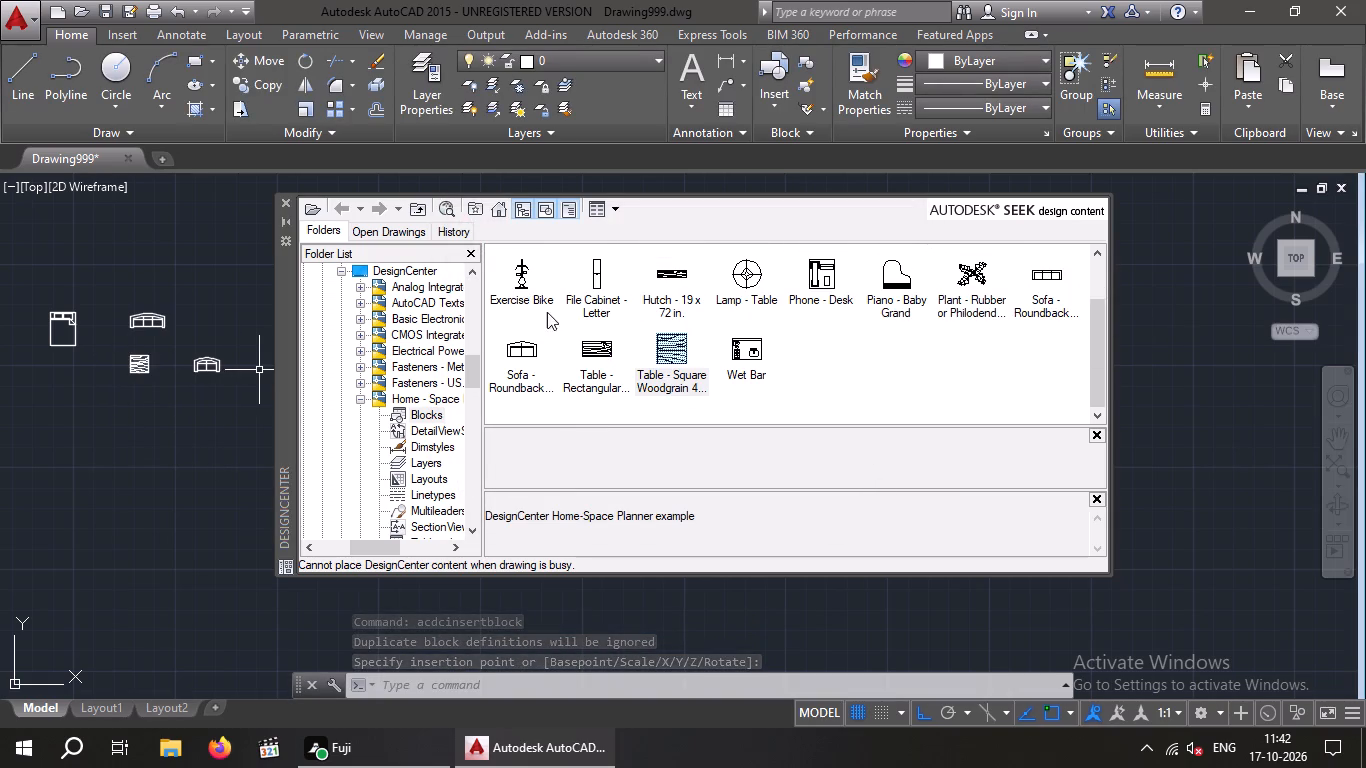
{"action": "scroll", "coordinate": [605, 330], "scroll_direction": "down", "scroll_amount": 2}
{"action": "scroll", "coordinate": [609, 331], "scroll_direction": "up", "scroll_amount": 1}
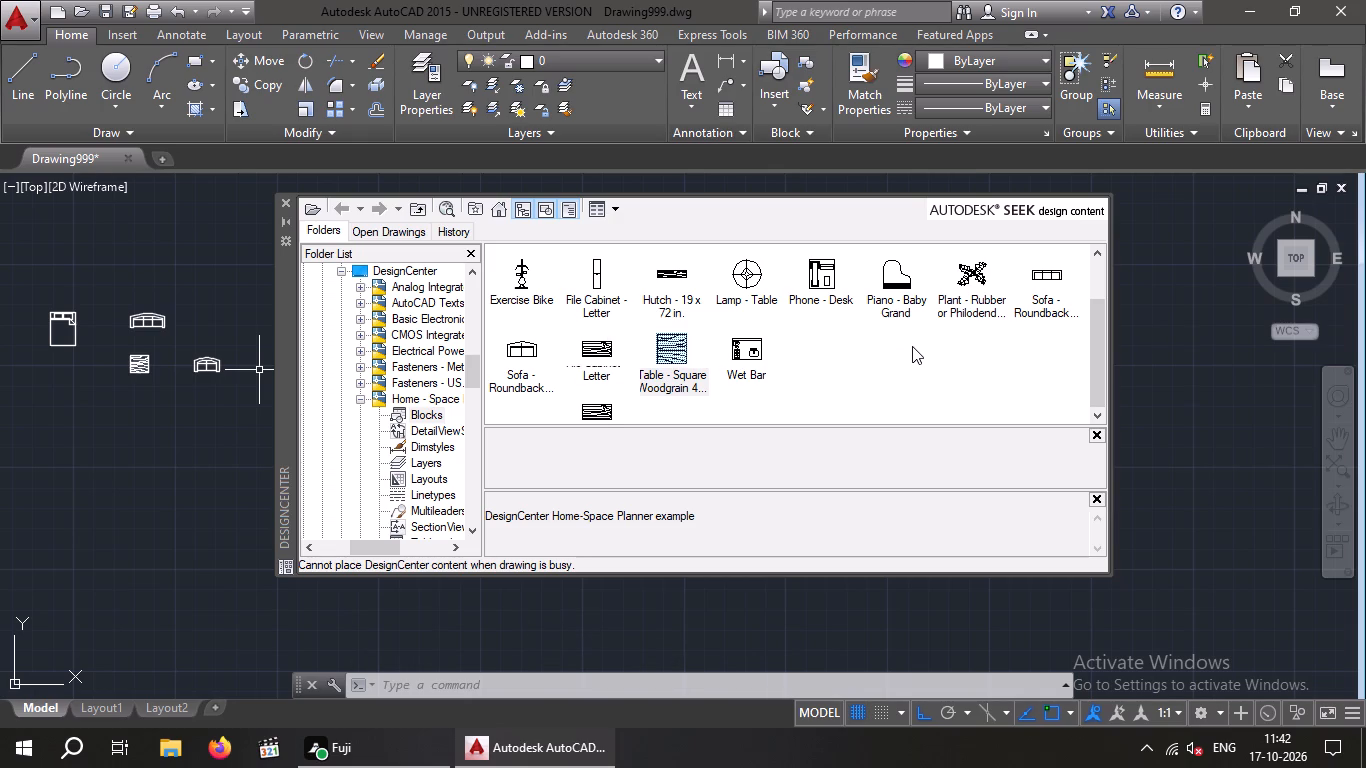
{"action": "scroll", "coordinate": [912, 345], "scroll_direction": "up", "scroll_amount": 1}
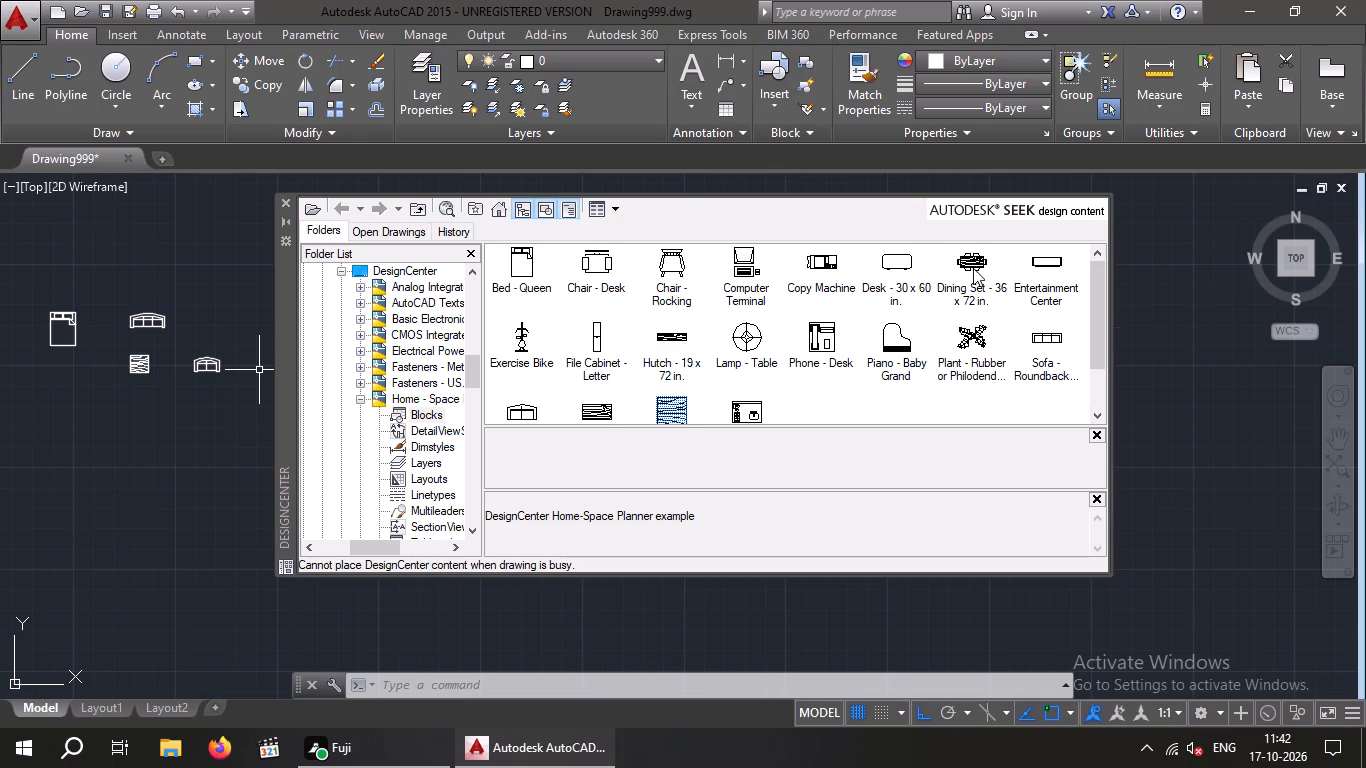
{"action": "double_click", "coordinate": [970, 266]}
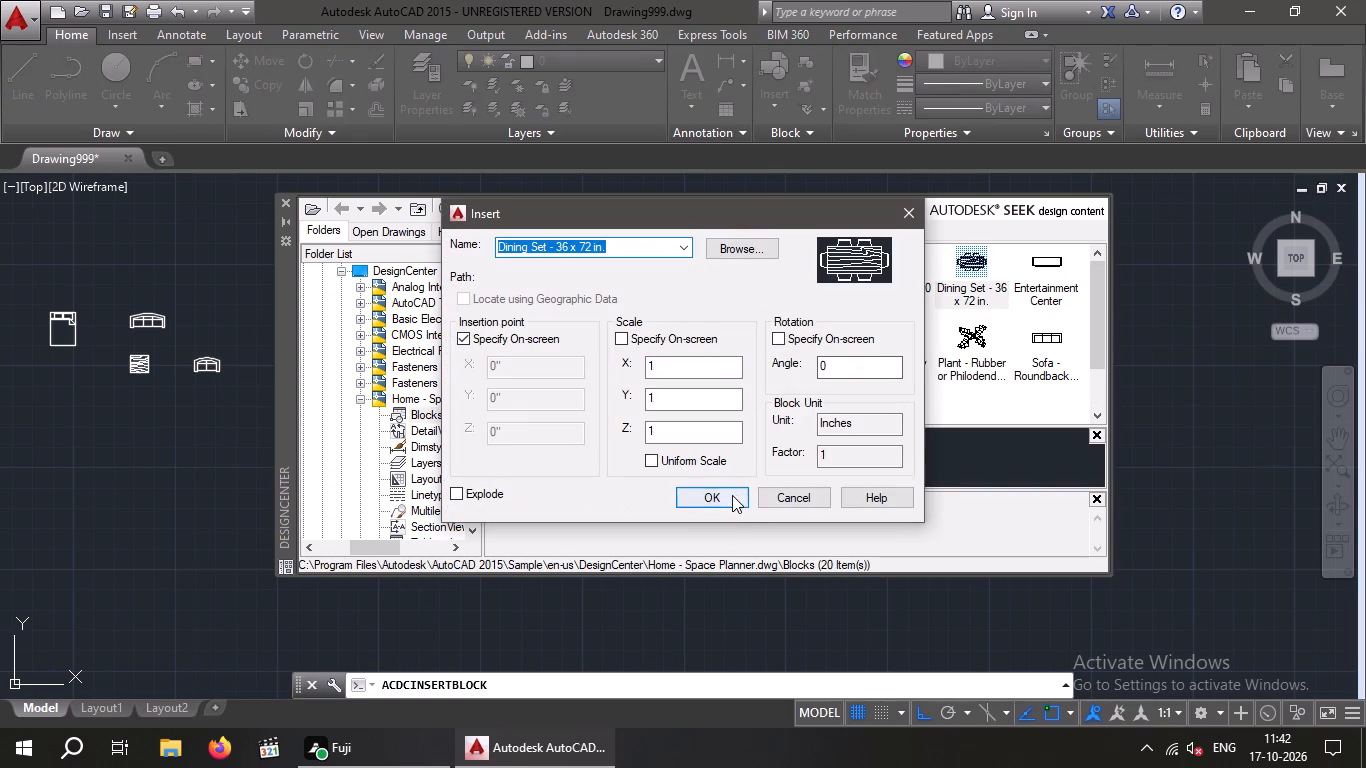
{"action": "left_click", "coordinate": [731, 495]}
{"action": "left_click", "coordinate": [79, 409]}
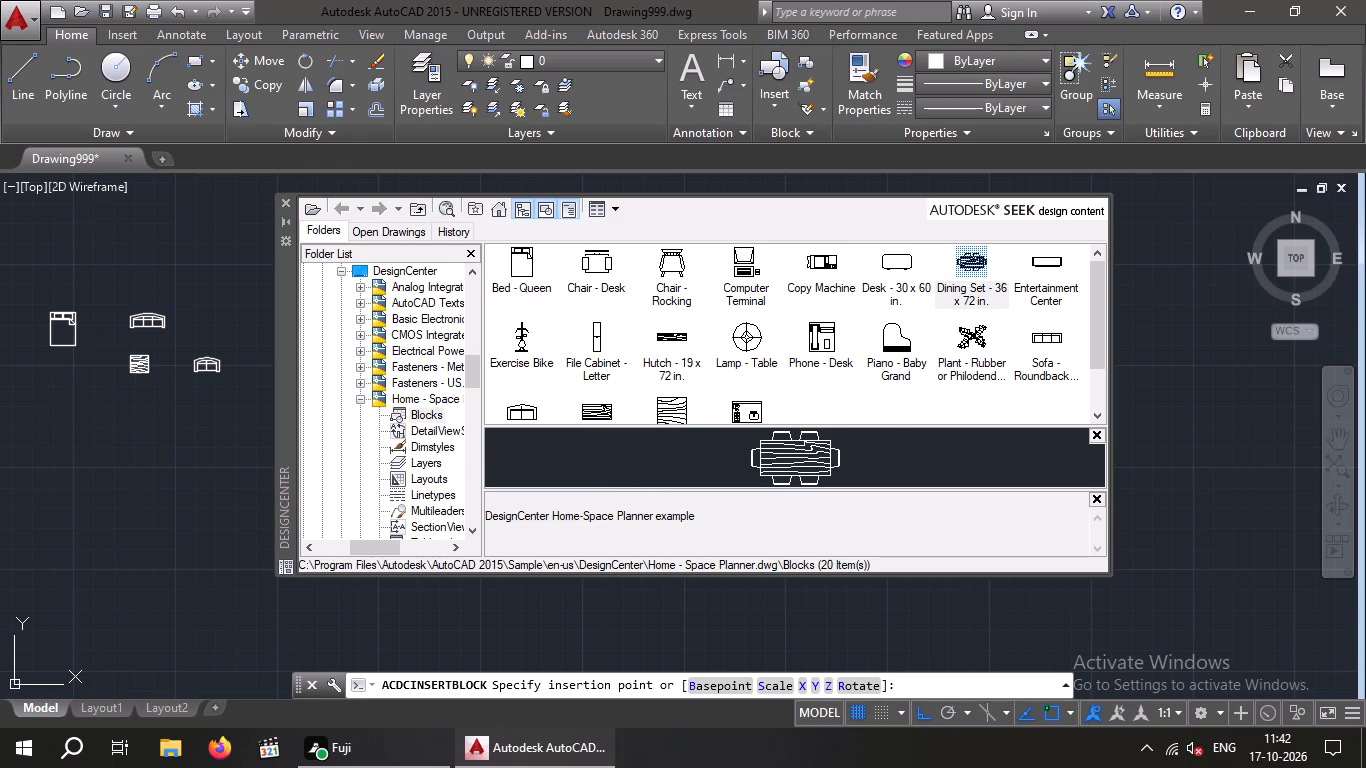
Insert the Chair - Rocking block at scale 1 and rotation 0, east of the dining set and below the square table.
{"action": "scroll", "coordinate": [701, 296], "scroll_direction": "up", "scroll_amount": 1}
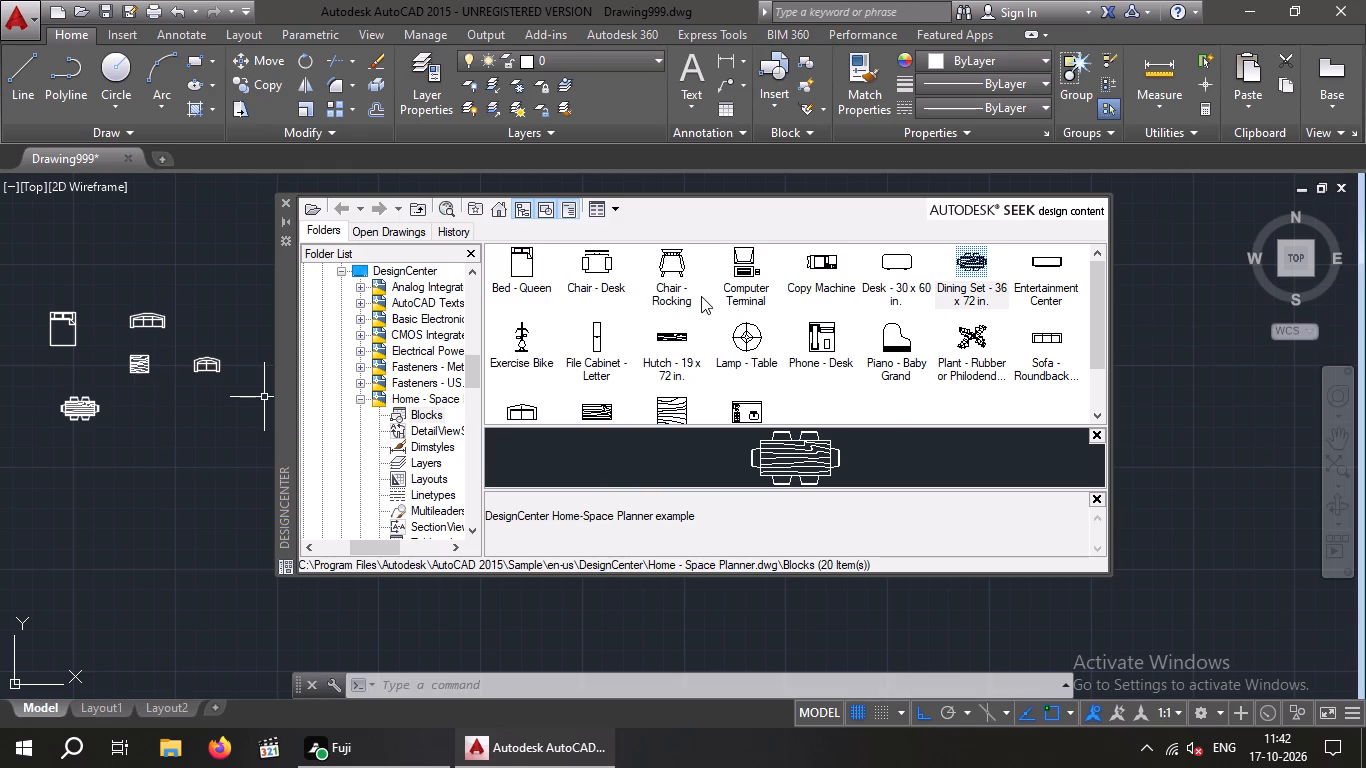
{"action": "scroll", "coordinate": [702, 295], "scroll_direction": "up", "scroll_amount": 3}
{"action": "double_click", "coordinate": [661, 264]}
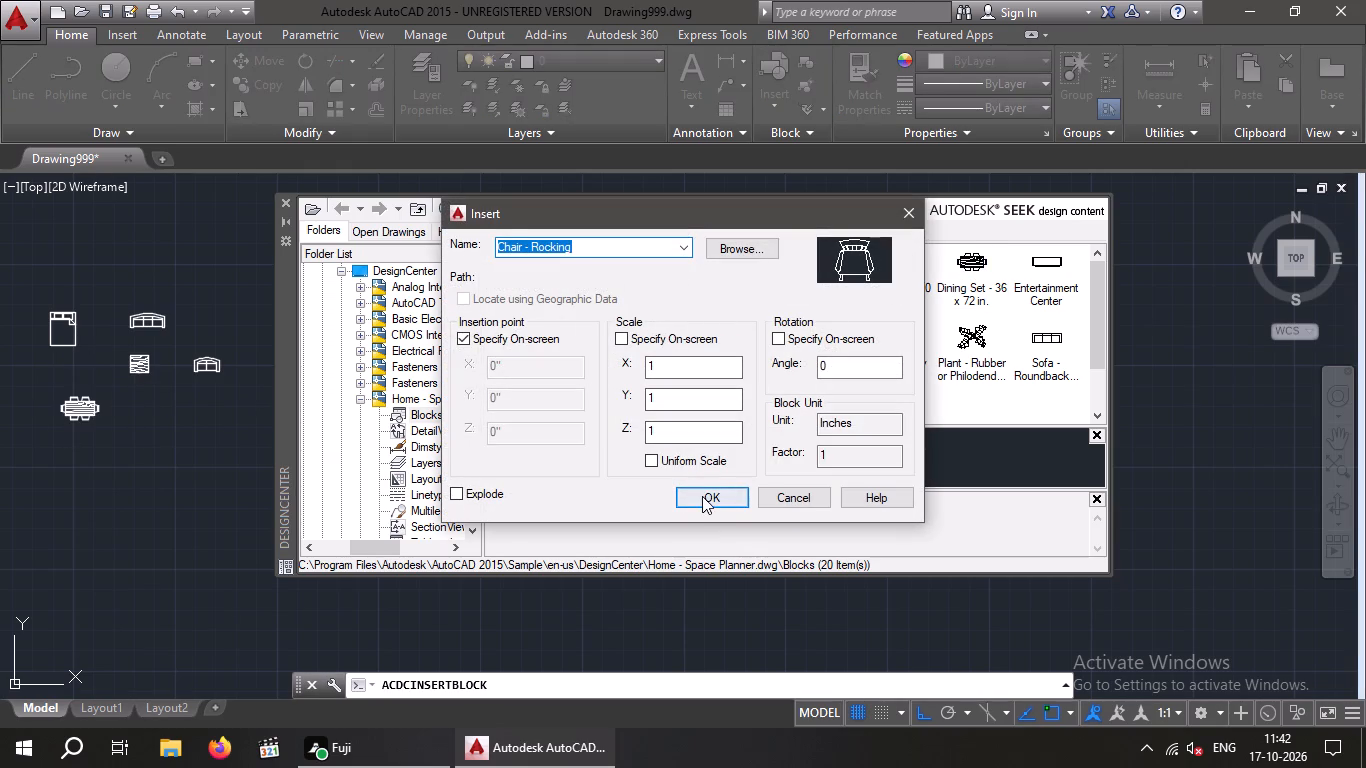
{"action": "left_click", "coordinate": [702, 496]}
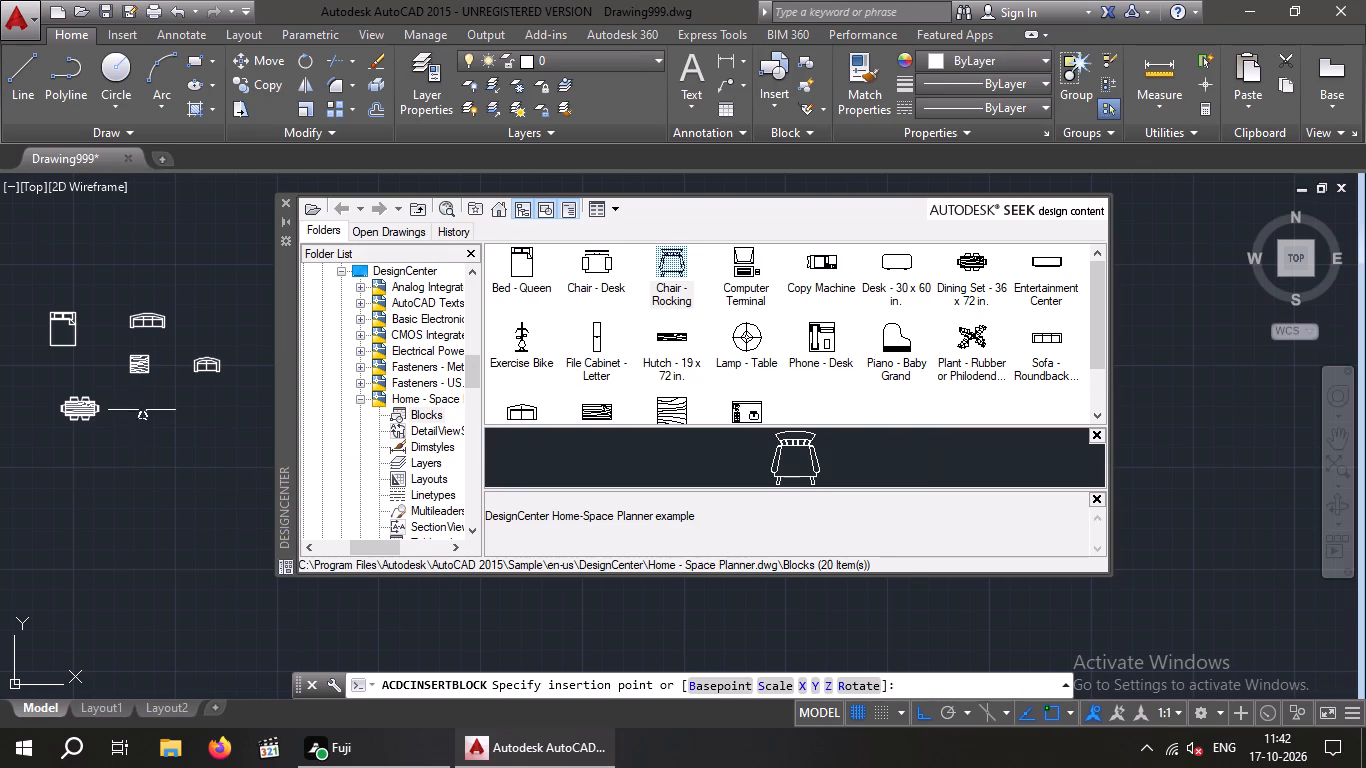
{"action": "left_click", "coordinate": [135, 398]}
Insert the Toilet - top block from House Designer.dwg at scale 1 and rotation 0, north of the bed and sofa.
{"action": "scroll", "coordinate": [413, 406], "scroll_direction": "down", "scroll_amount": 2}
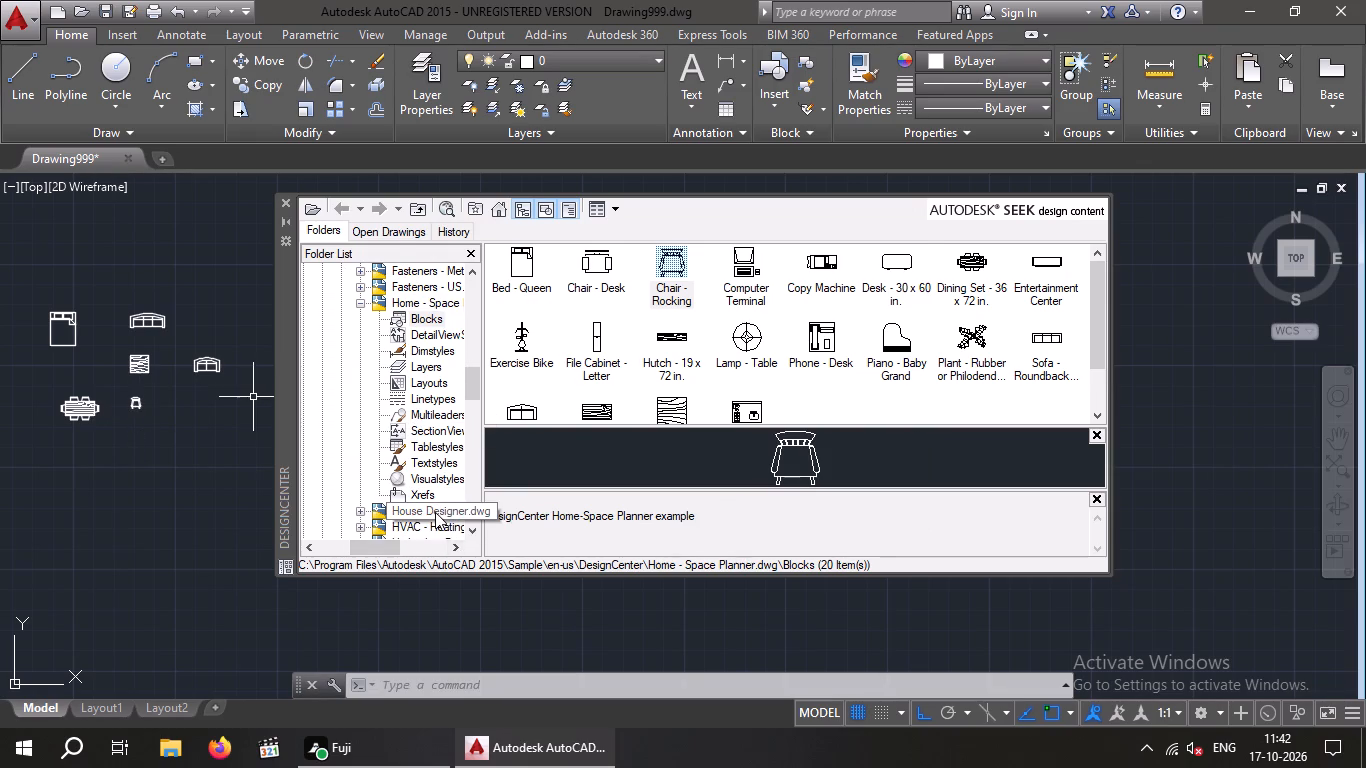
{"action": "double_click", "coordinate": [435, 512]}
{"action": "double_click", "coordinate": [519, 268]}
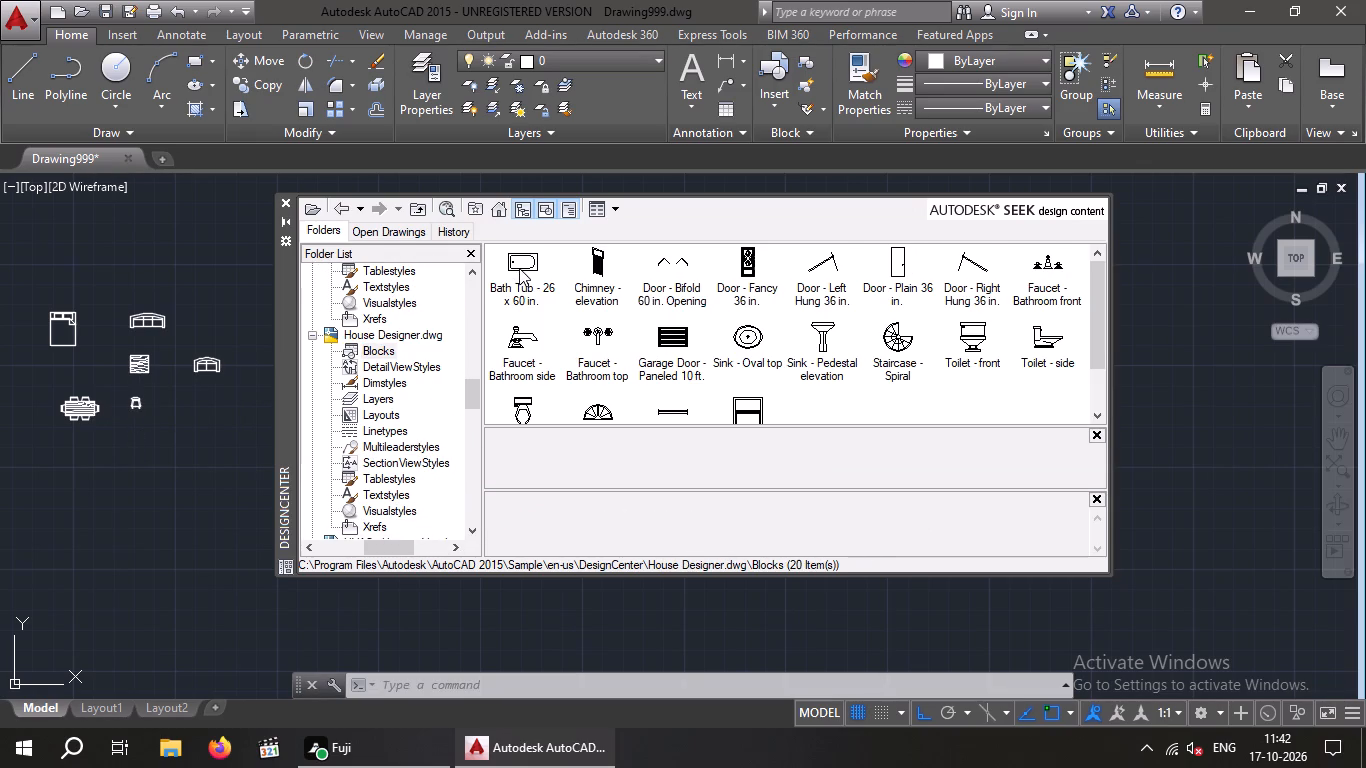
{"action": "scroll", "coordinate": [608, 325], "scroll_direction": "down", "scroll_amount": 1}
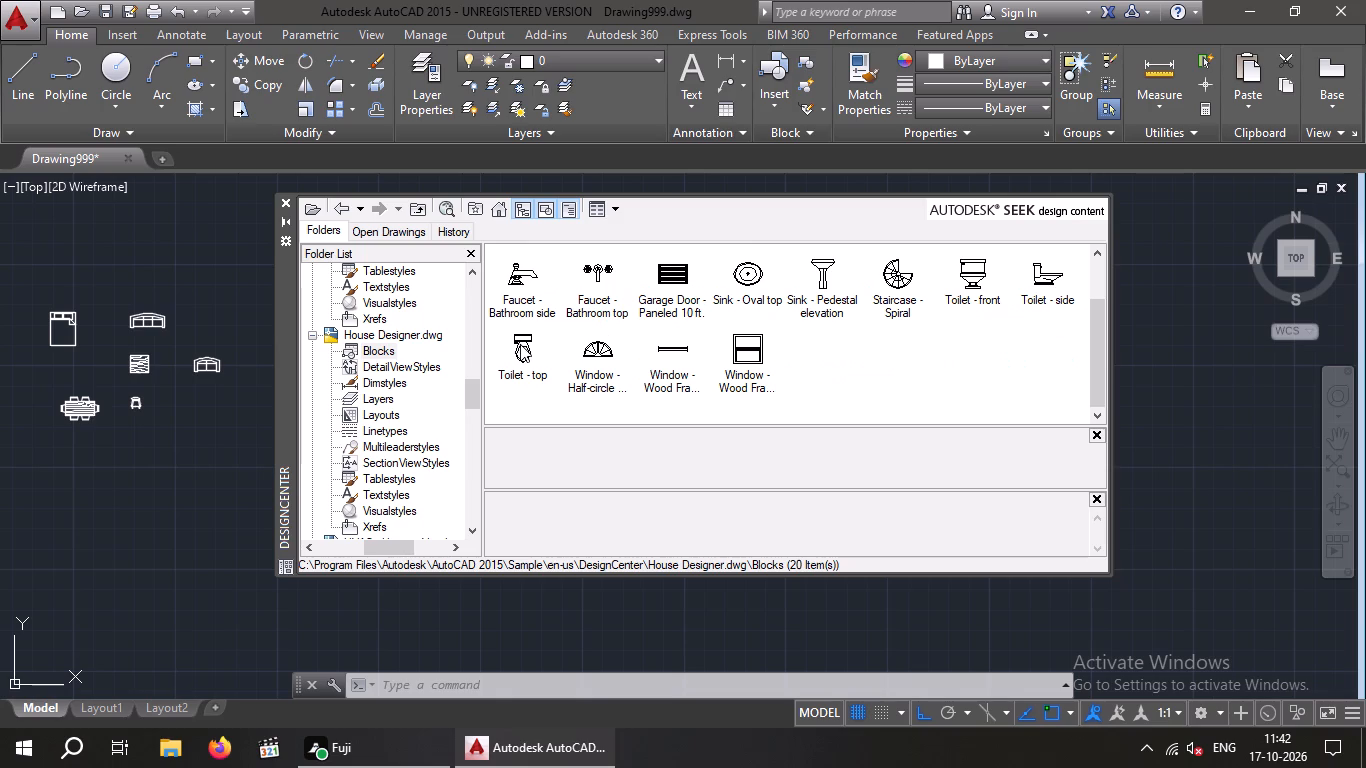
{"action": "double_click", "coordinate": [520, 344]}
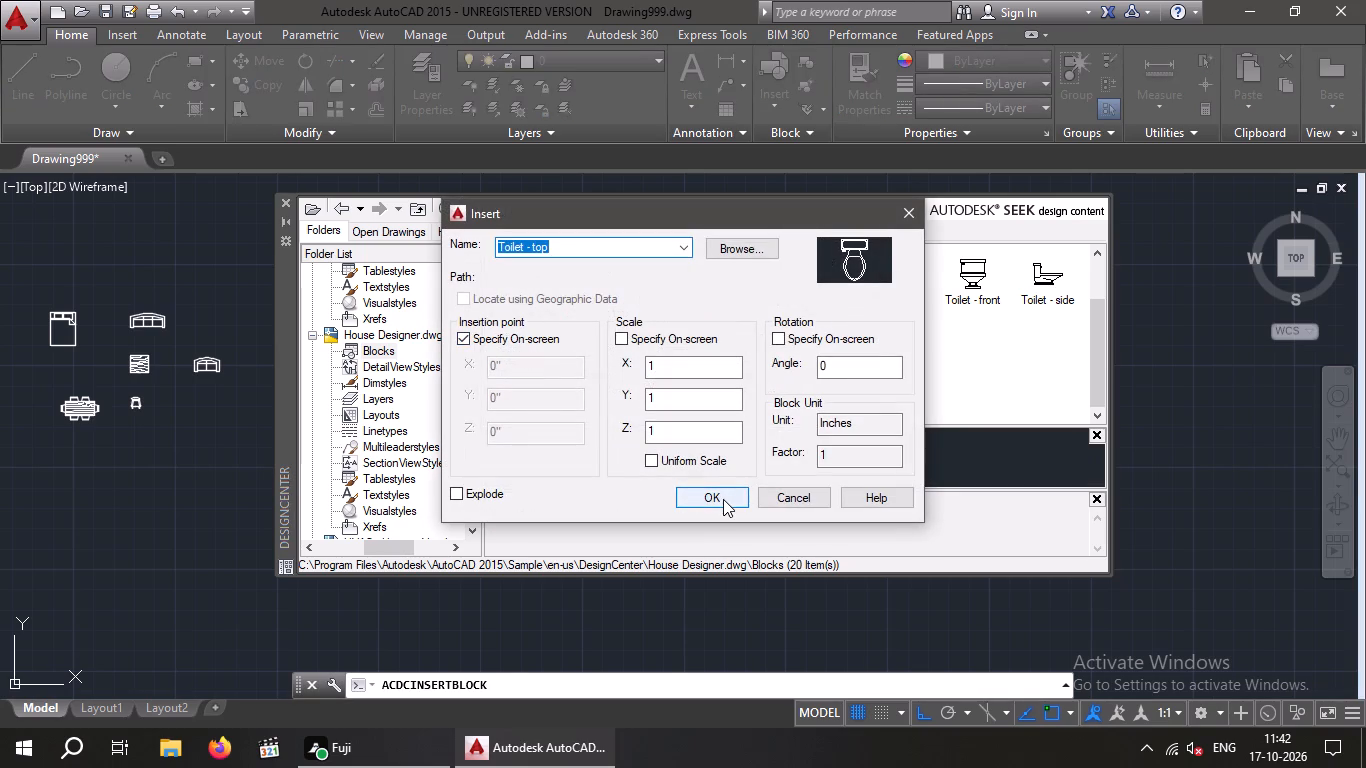
{"action": "left_click", "coordinate": [723, 499]}
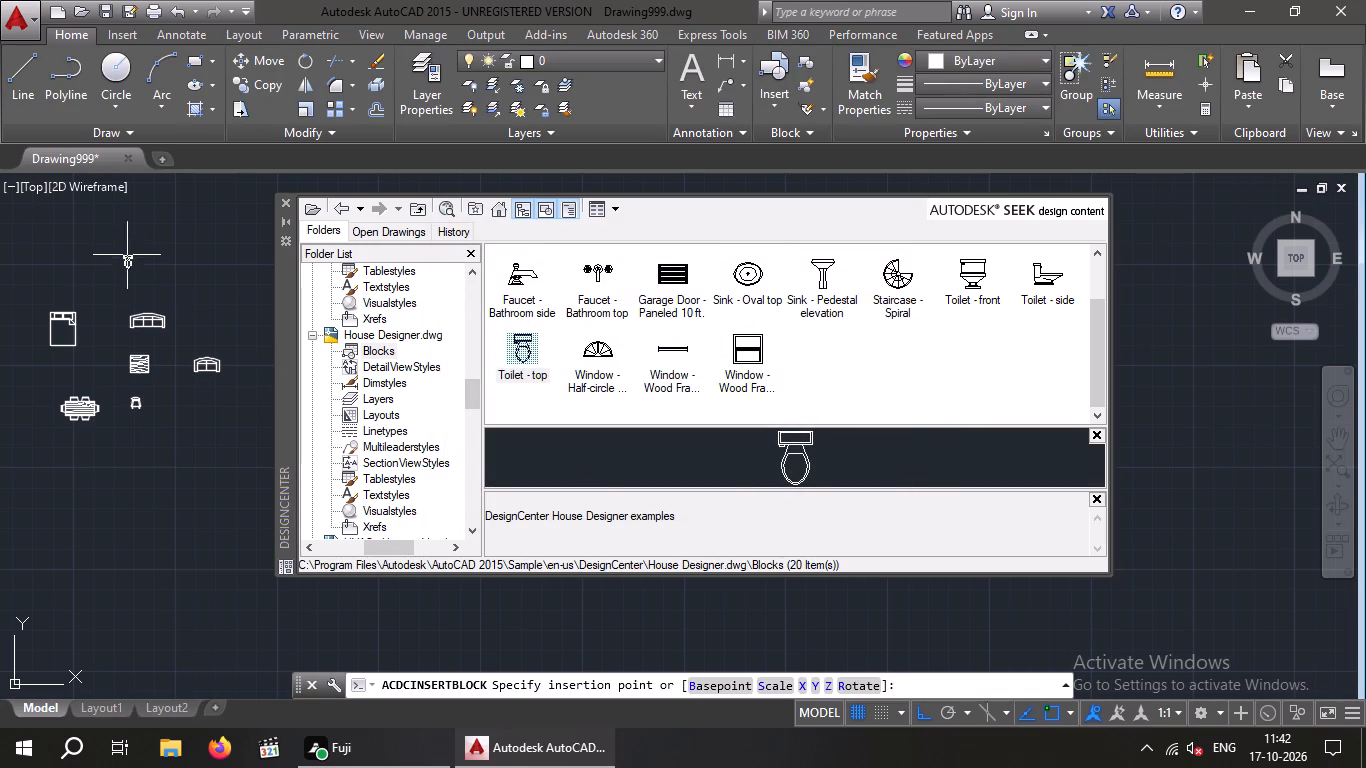
{"action": "left_click", "coordinate": [115, 256]}
Insert the Sink-double - 36 in top block from Kitchens.dwg east of the toilet, and close DesignCenter.
{"action": "scroll", "coordinate": [676, 328], "scroll_direction": "up", "scroll_amount": 1}
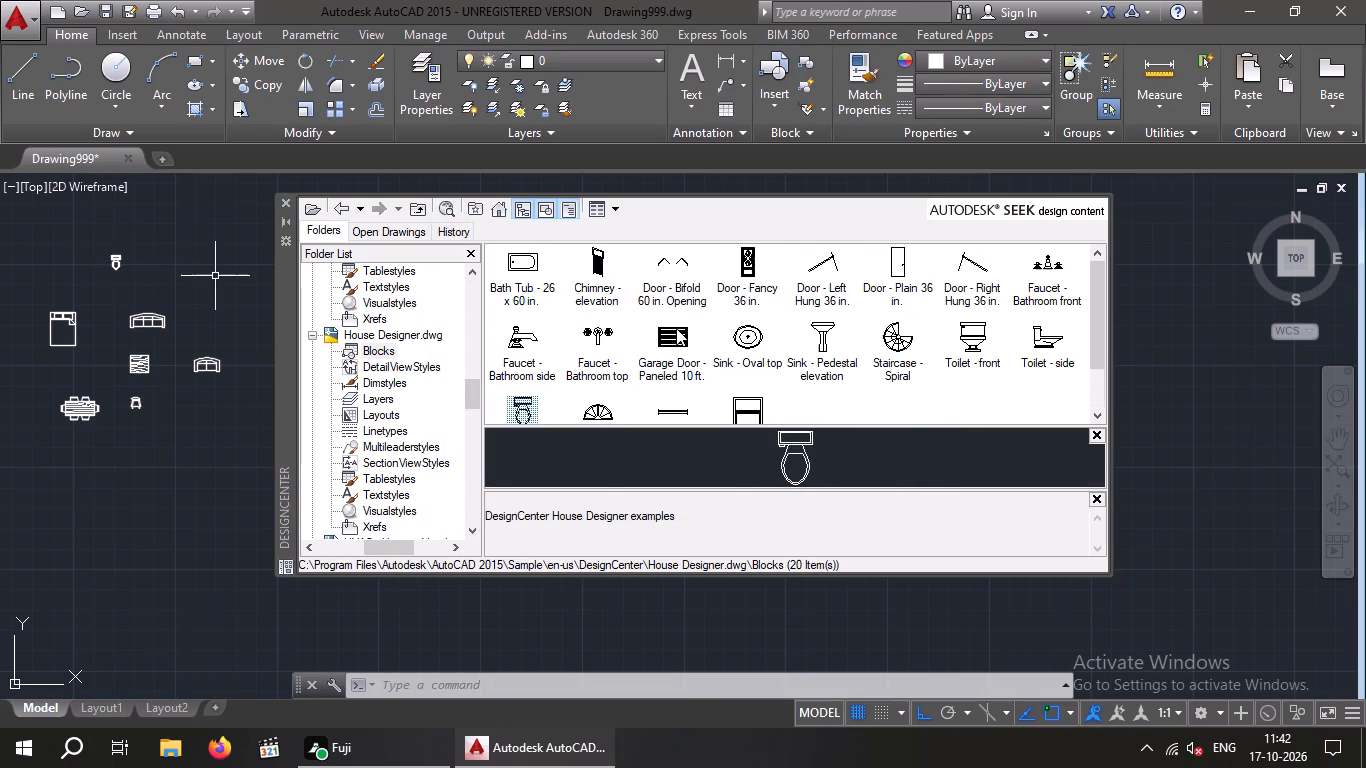
{"action": "scroll", "coordinate": [676, 328], "scroll_direction": "up", "scroll_amount": 1}
{"action": "scroll", "coordinate": [358, 425], "scroll_direction": "down", "scroll_amount": 3}
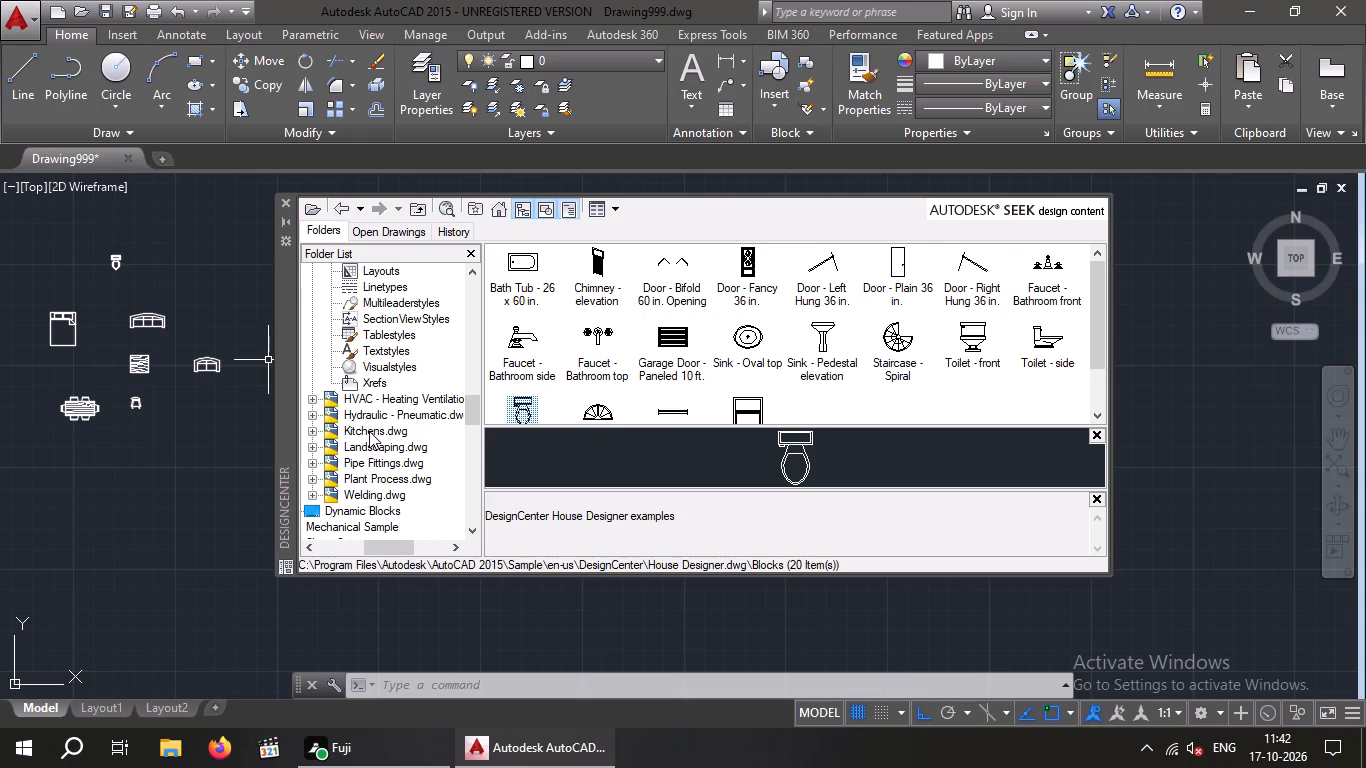
{"action": "double_click", "coordinate": [369, 432]}
{"action": "double_click", "coordinate": [532, 271]}
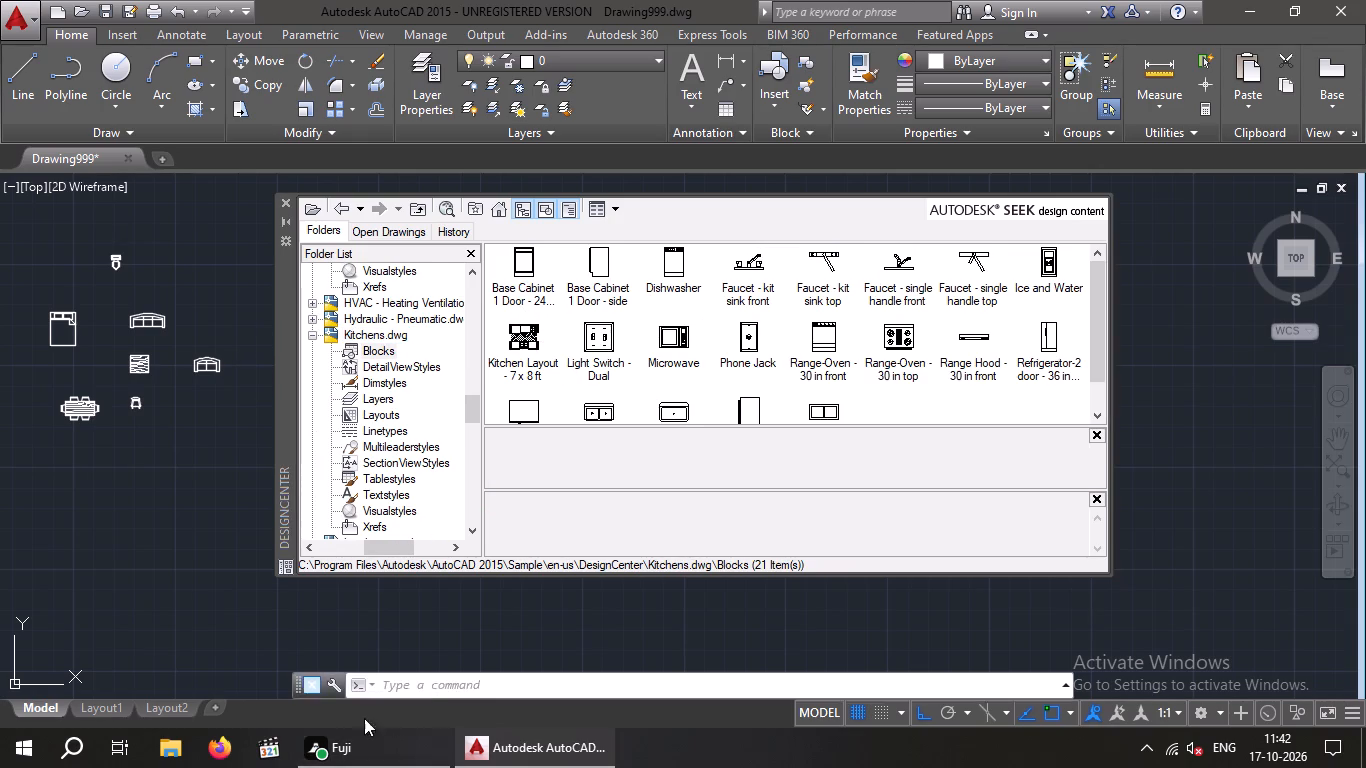
{"action": "scroll", "coordinate": [707, 315], "scroll_direction": "down", "scroll_amount": 1}
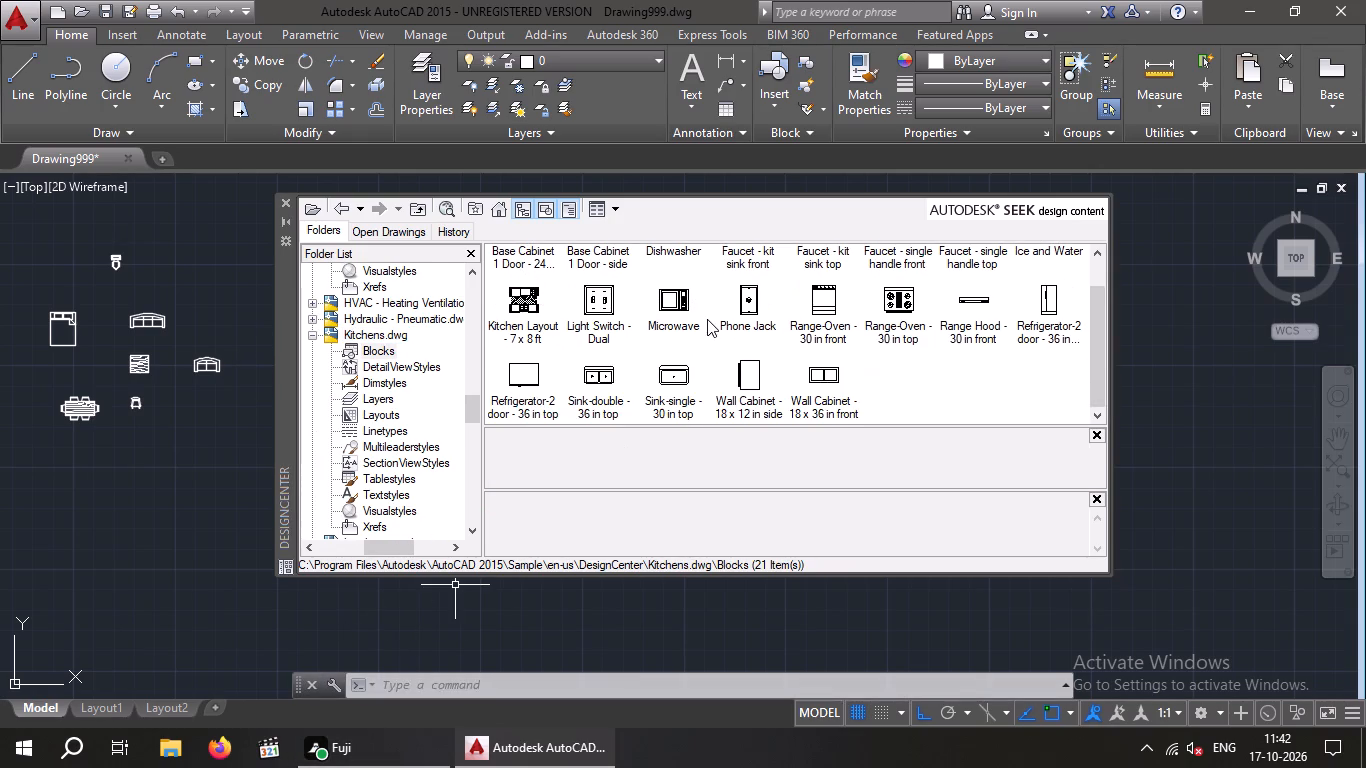
{"action": "scroll", "coordinate": [706, 322], "scroll_direction": "down", "scroll_amount": 3}
{"action": "double_click", "coordinate": [594, 382]}
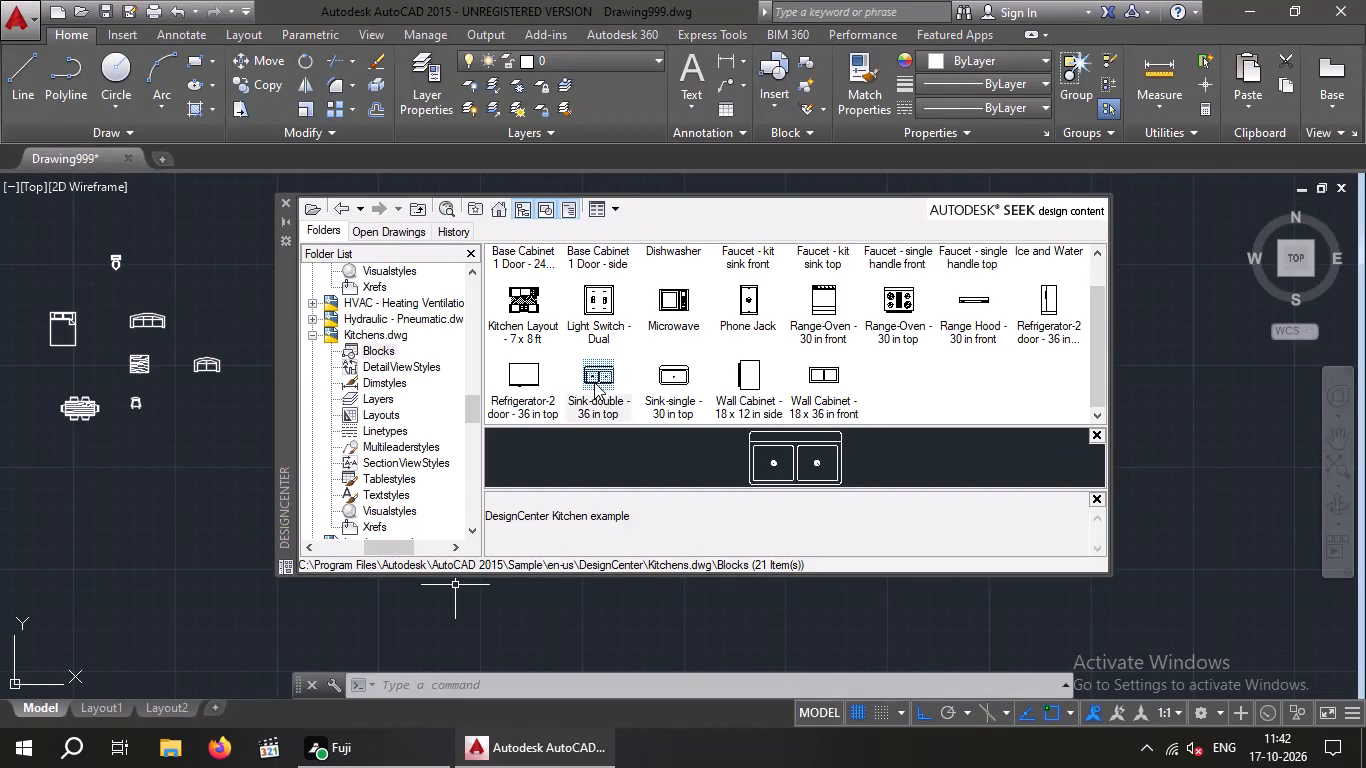
{"action": "left_click", "coordinate": [719, 499]}
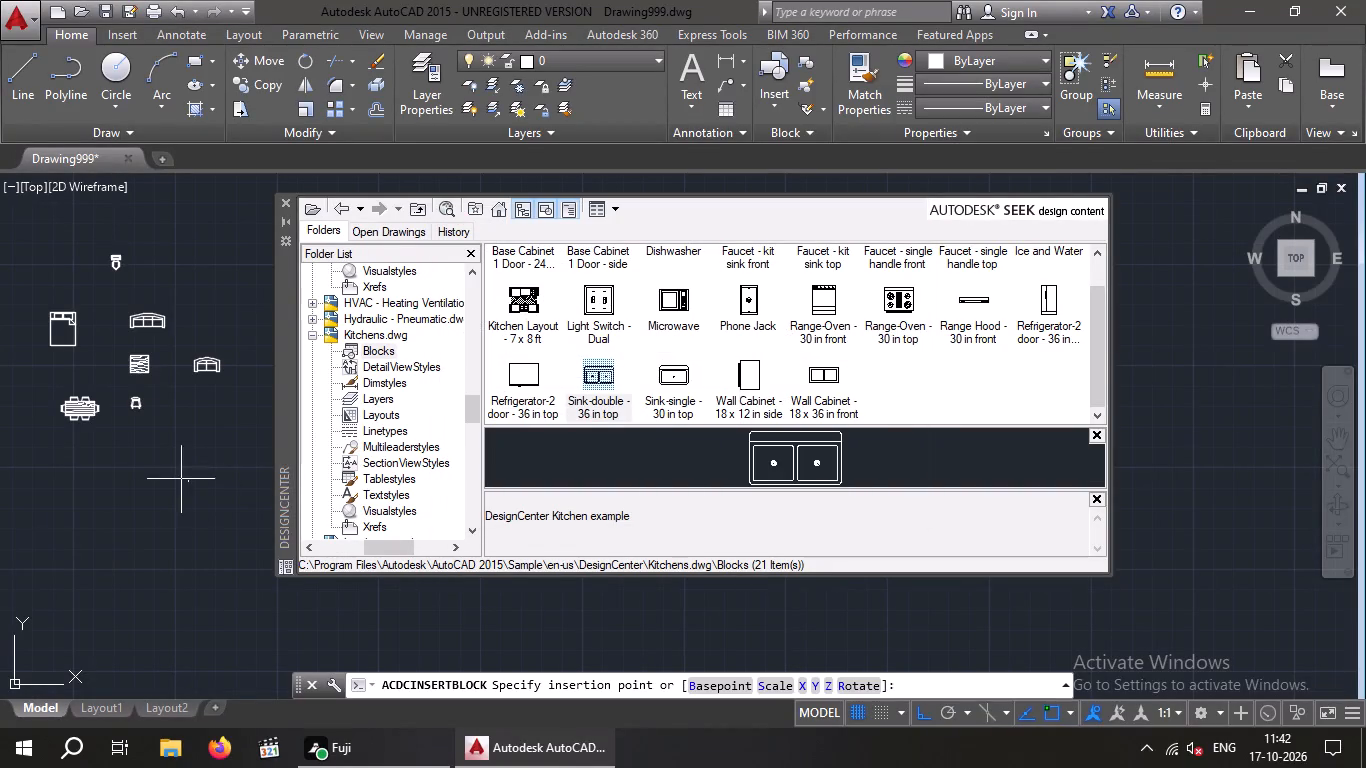
{"action": "left_click", "coordinate": [184, 268]}
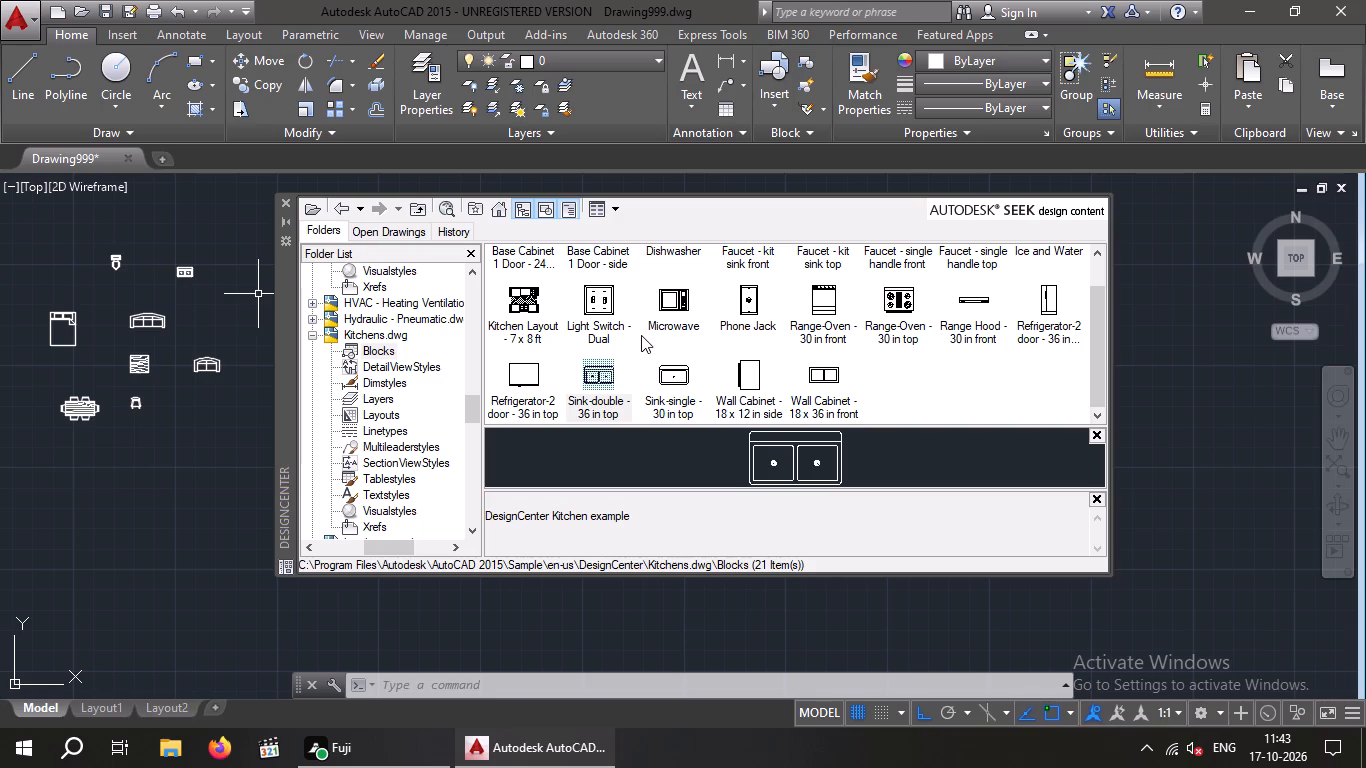
{"action": "key", "text": "Escape"}
{"action": "left_click", "coordinate": [287, 201]}
Copy the bed from its headboard midpoint to the guide line's end on the northwest bedroom's north wall, with Ortho off.
{"action": "scroll", "coordinate": [48, 318], "scroll_direction": "up", "scroll_amount": 2}
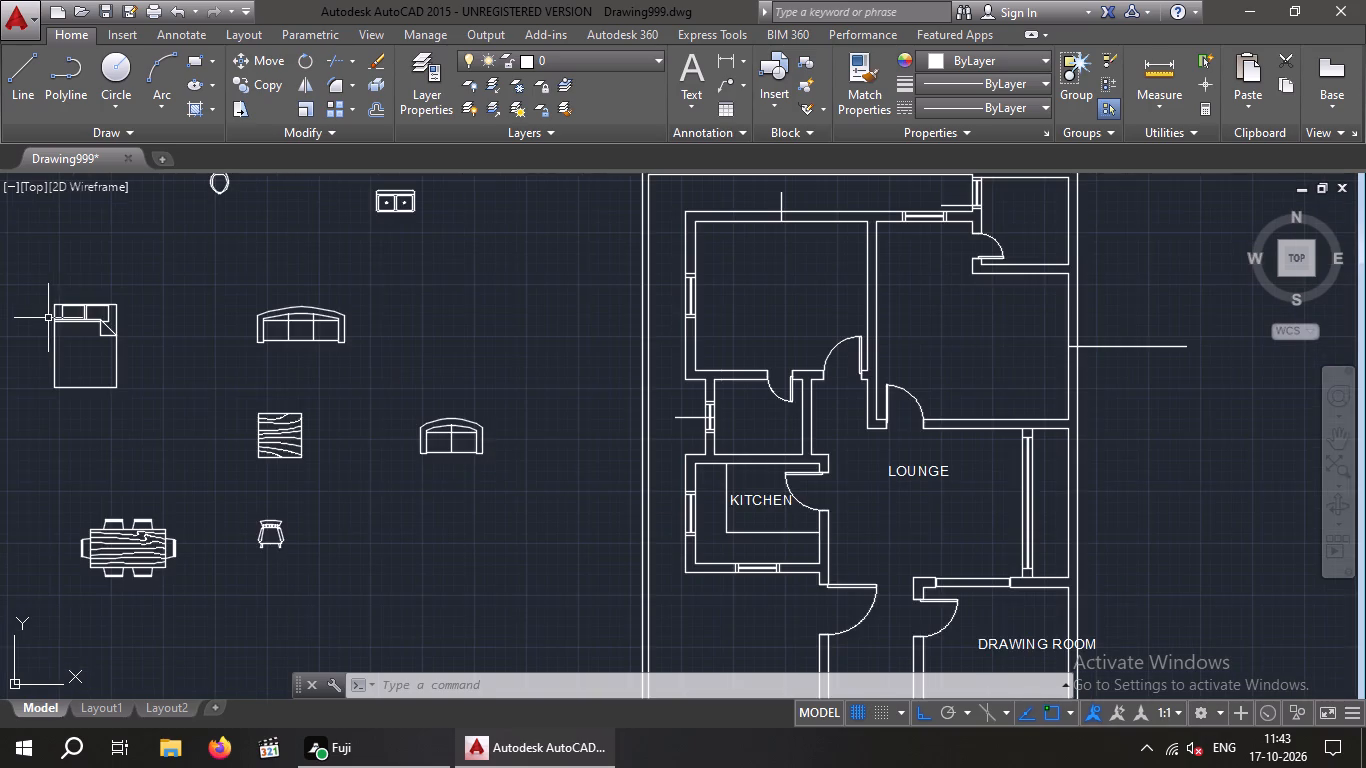
{"action": "middle_click_drag", "start_coordinate": [52, 316], "coordinate": [220, 336]}
{"action": "left_click_drag", "start_coordinate": [298, 310], "coordinate": [257, 376]}
{"action": "left_click", "coordinate": [167, 389]}
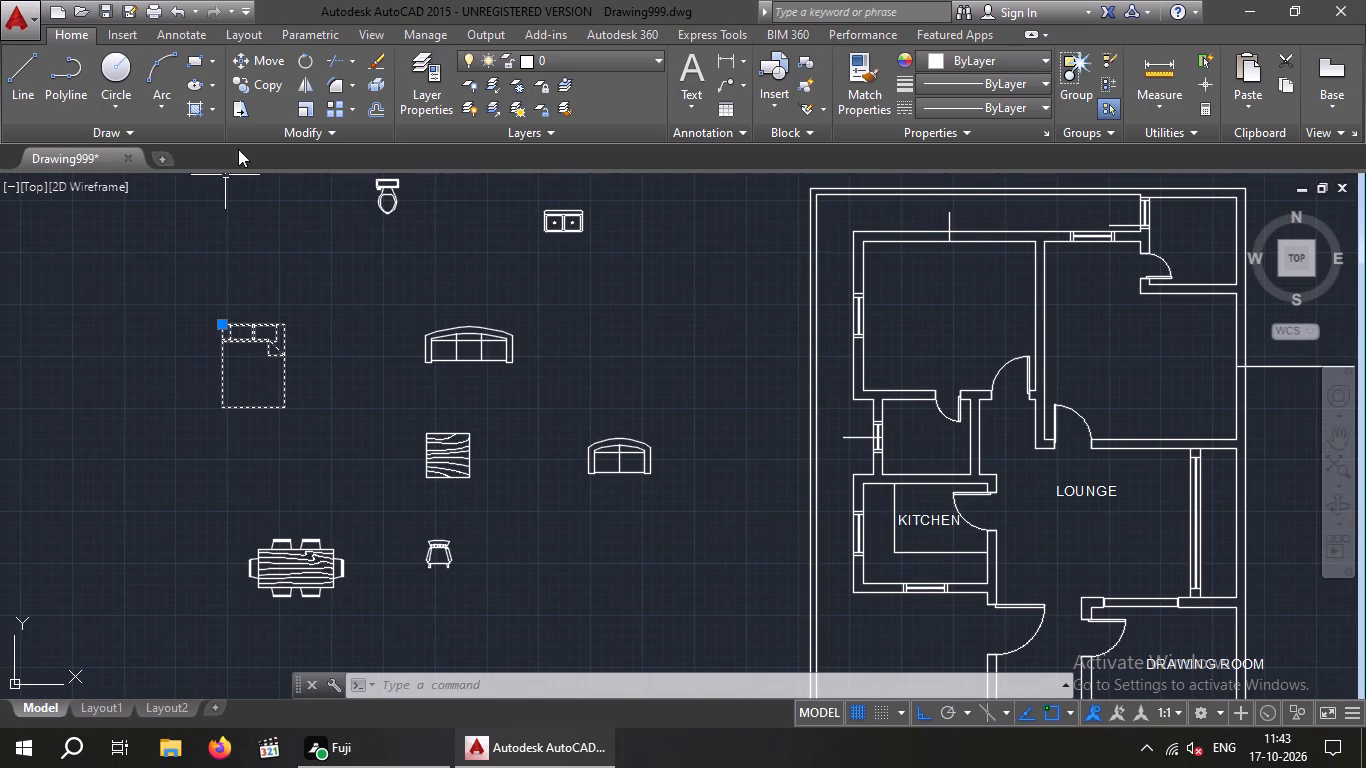
{"action": "left_click", "coordinate": [262, 84]}
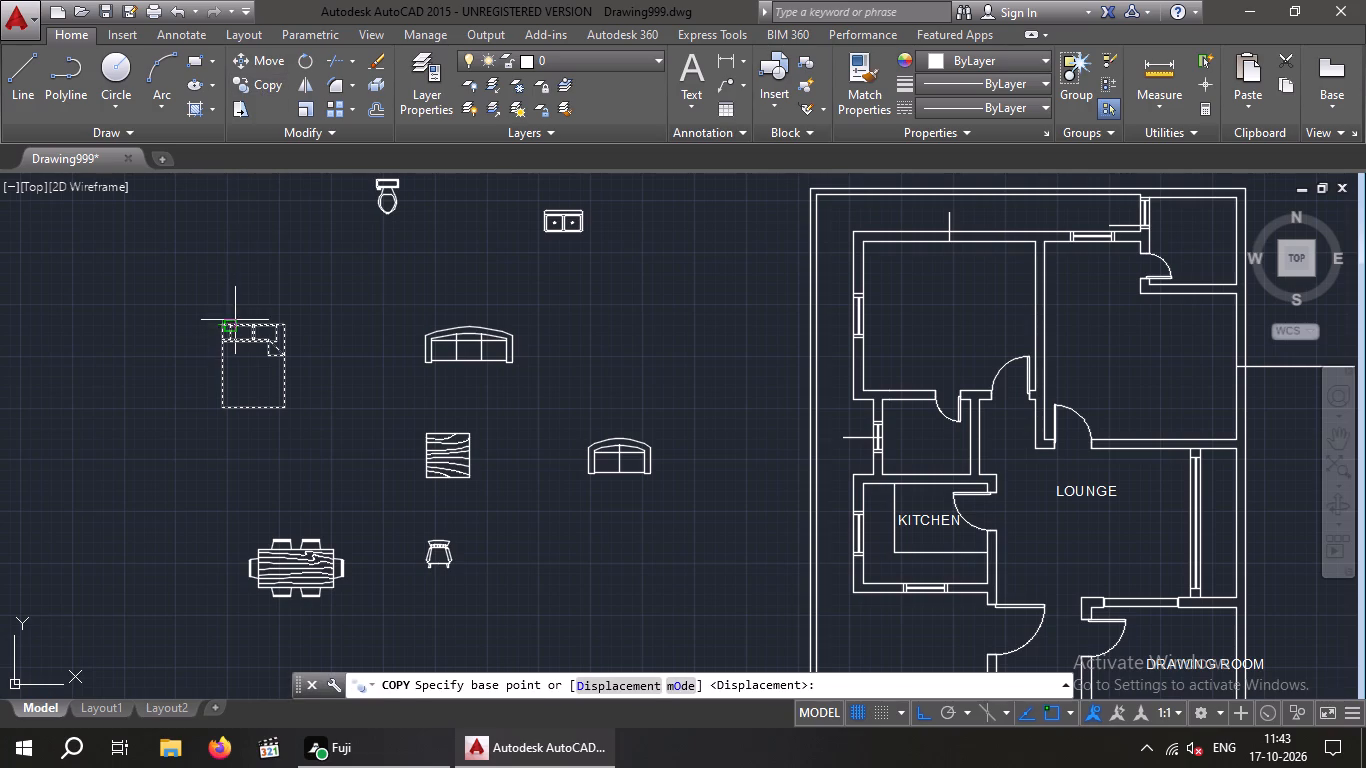
{"action": "scroll", "coordinate": [235, 320], "scroll_direction": "up", "scroll_amount": 5}
{"action": "left_click", "coordinate": [305, 348]}
{"action": "scroll", "coordinate": [335, 338], "scroll_direction": "down", "scroll_amount": 5}
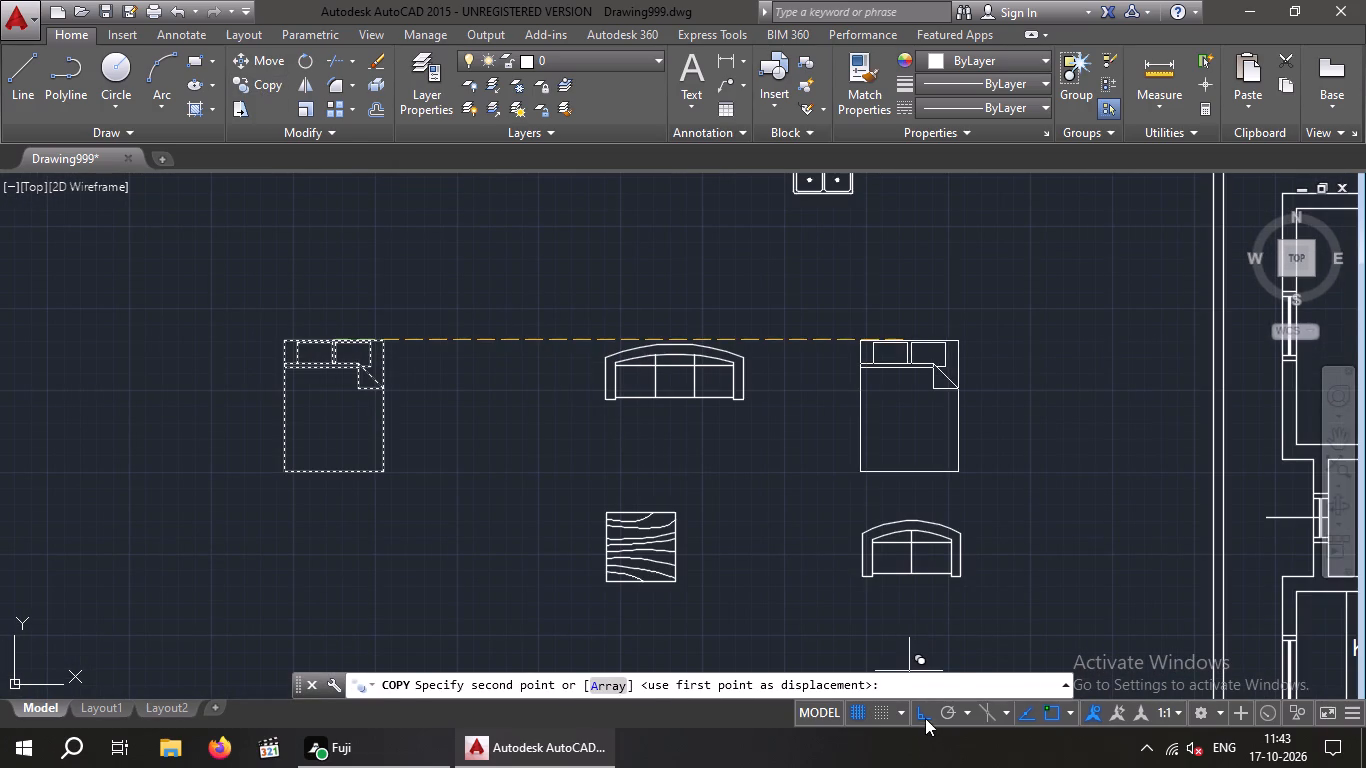
{"action": "left_click", "coordinate": [925, 717]}
{"action": "middle_click_drag", "start_coordinate": [826, 452], "coordinate": [320, 598]}
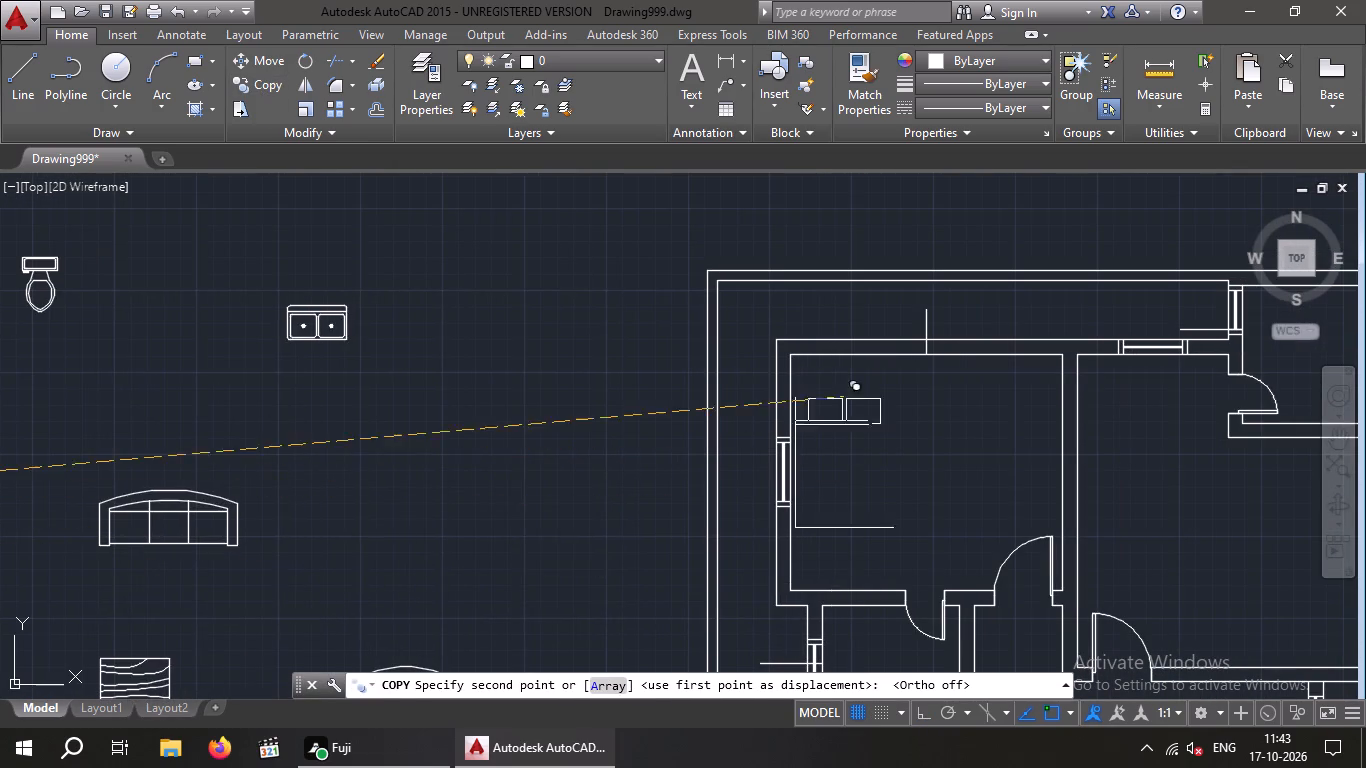
{"action": "scroll", "coordinate": [943, 377], "scroll_direction": "up", "scroll_amount": 1}
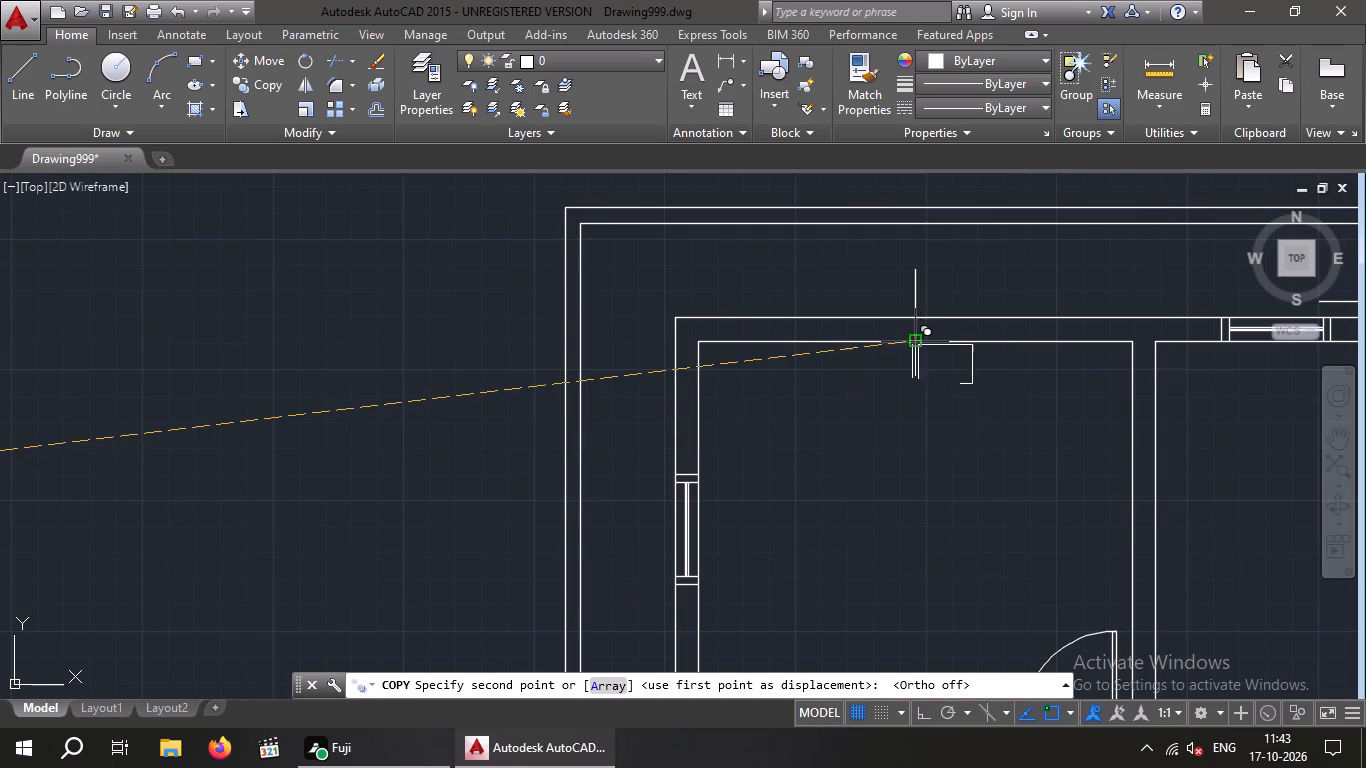
{"action": "scroll", "coordinate": [933, 346], "scroll_direction": "up", "scroll_amount": 3}
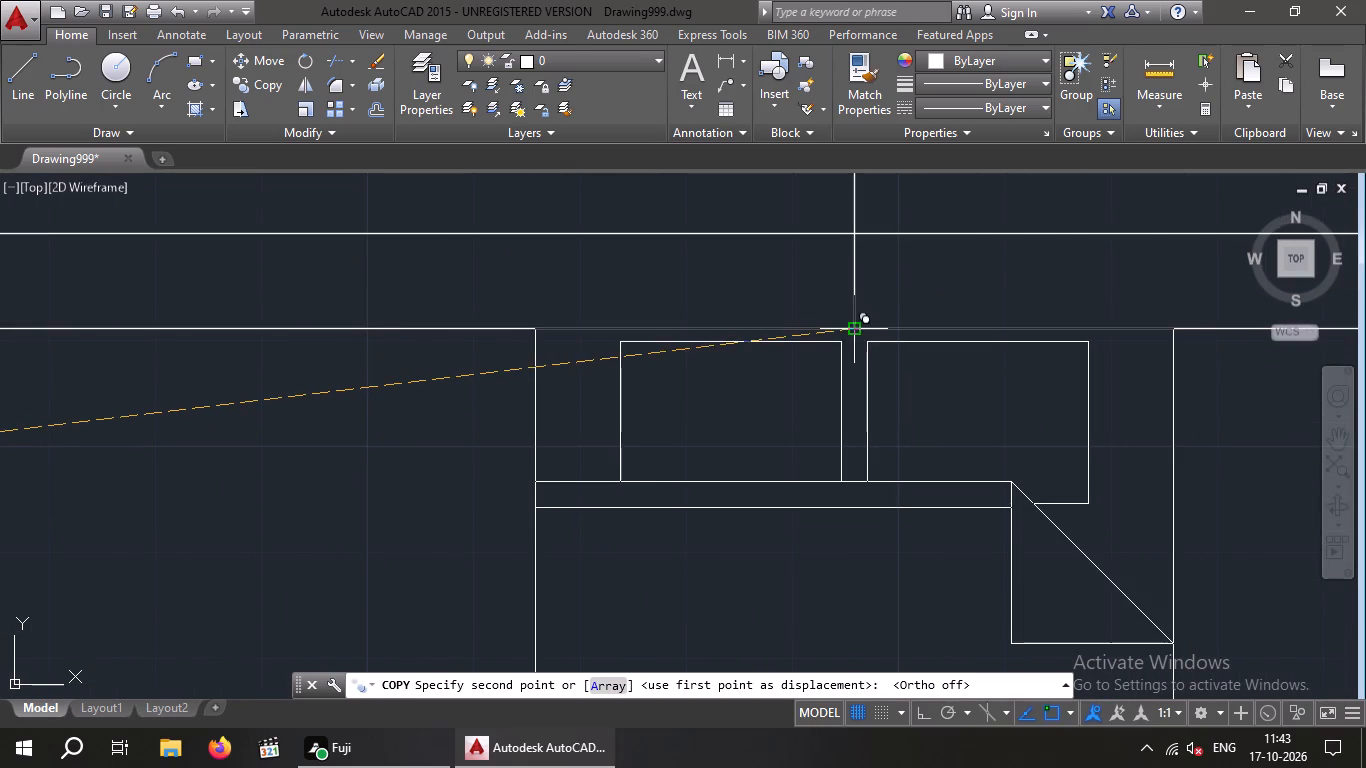
{"action": "scroll", "coordinate": [865, 334], "scroll_direction": "up", "scroll_amount": 2}
{"action": "left_click", "coordinate": [832, 318]}
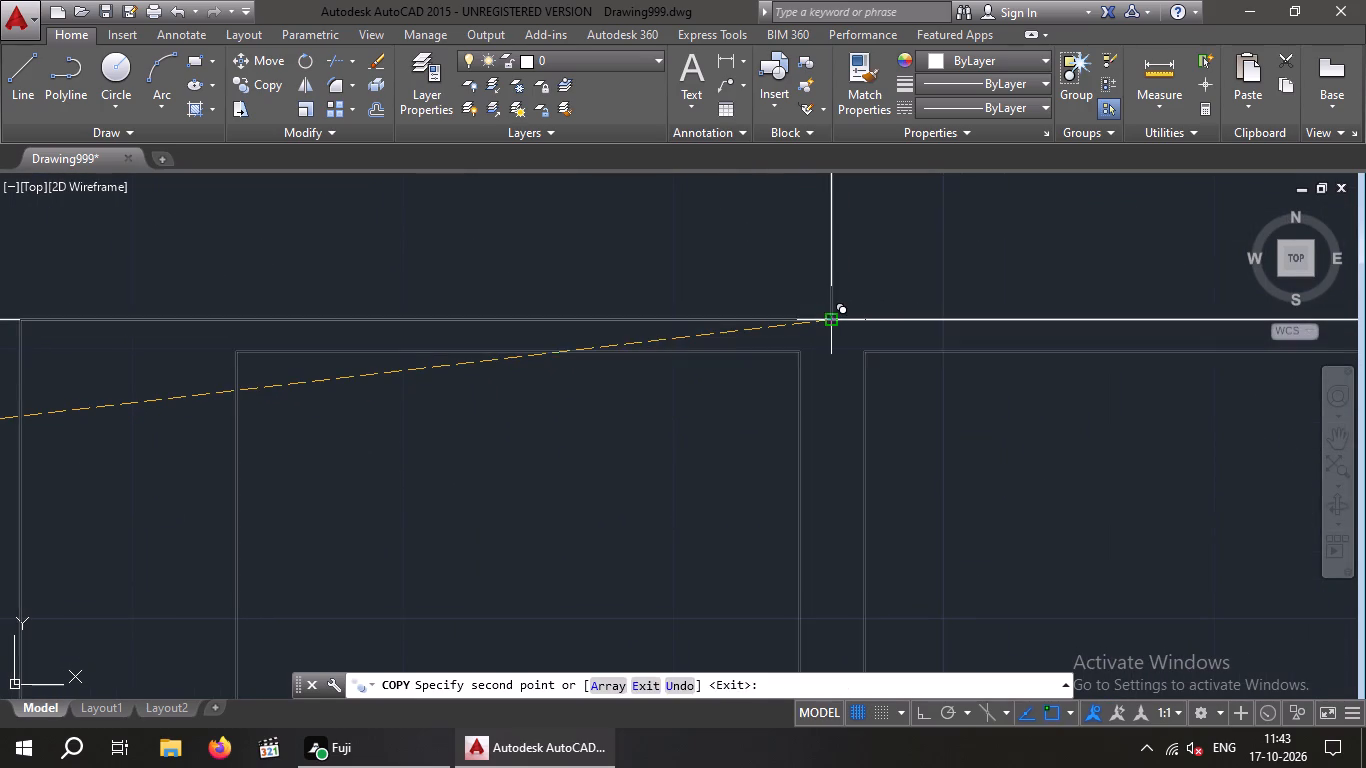
{"action": "key", "text": "Escape"}
Delete the vertical guide line above the copied bed at the northwest bedroom's north wall.
{"action": "scroll", "coordinate": [829, 331], "scroll_direction": "down", "scroll_amount": 4}
{"action": "left_click_drag", "start_coordinate": [879, 231], "coordinate": [838, 244]}
{"action": "left_click", "coordinate": [780, 270]}
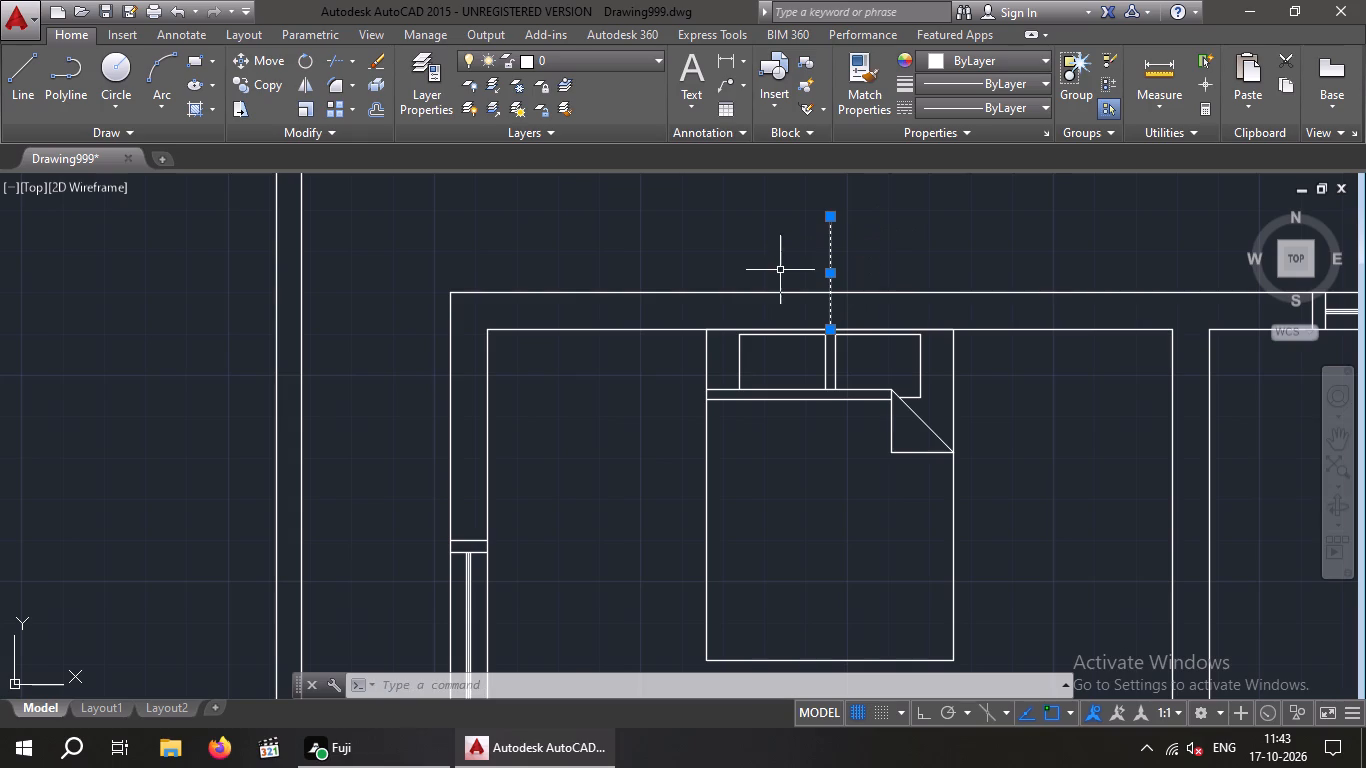
{"action": "key", "text": "Delete"}
Rotate the original bed outside the plan by 270° about its northeast corner, with Ortho on.
{"action": "scroll", "coordinate": [757, 276], "scroll_direction": "down", "scroll_amount": 3}
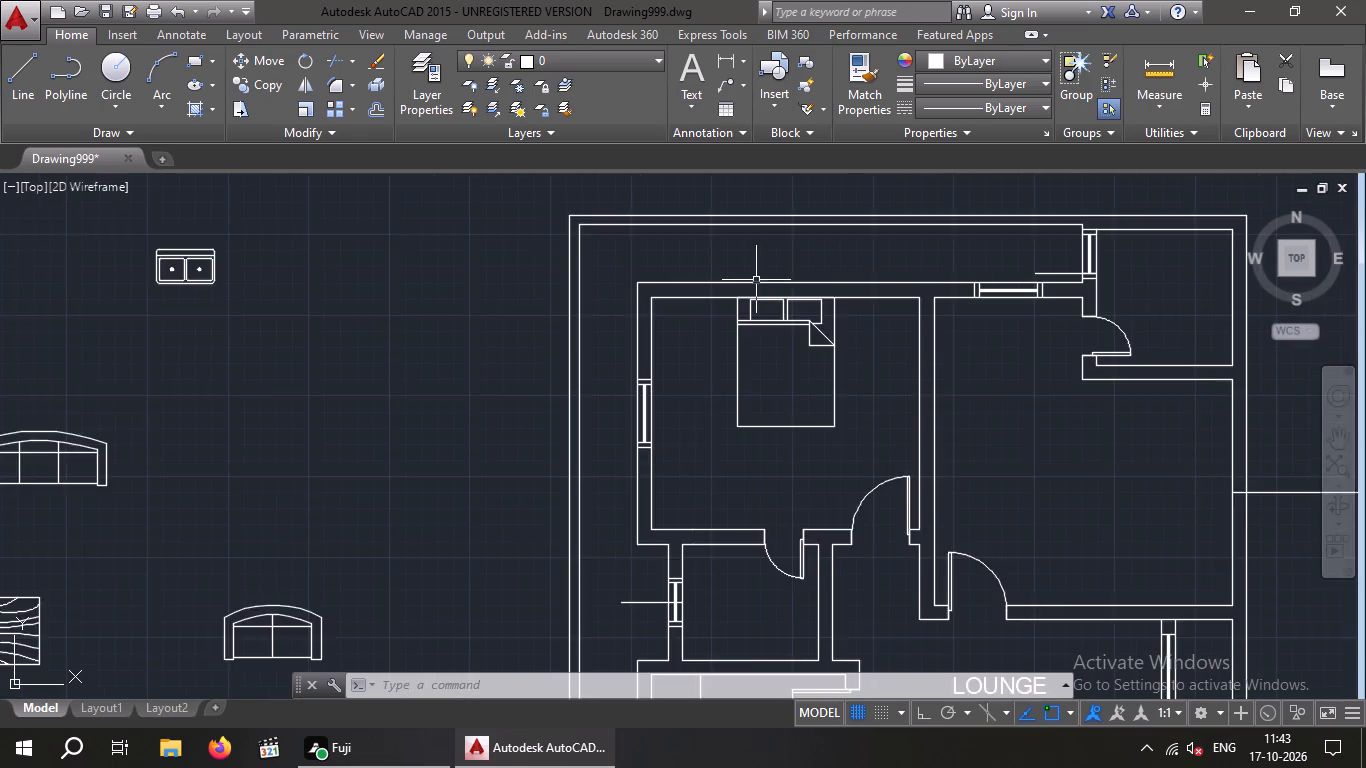
{"action": "scroll", "coordinate": [753, 284], "scroll_direction": "down", "scroll_amount": 1}
{"action": "left_click", "coordinate": [282, 339]}
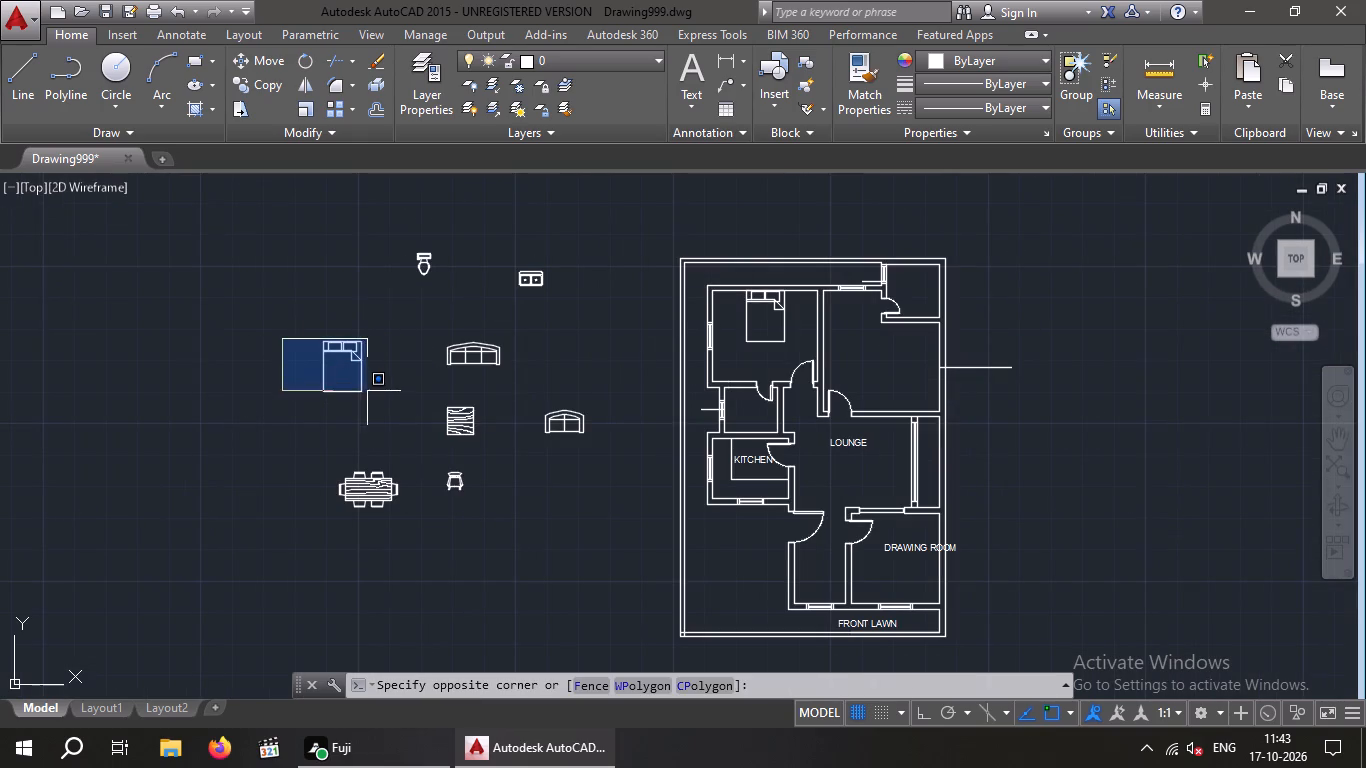
{"action": "left_click", "coordinate": [367, 391]}
{"action": "left_click", "coordinate": [376, 410]}
{"action": "left_click", "coordinate": [316, 343]}
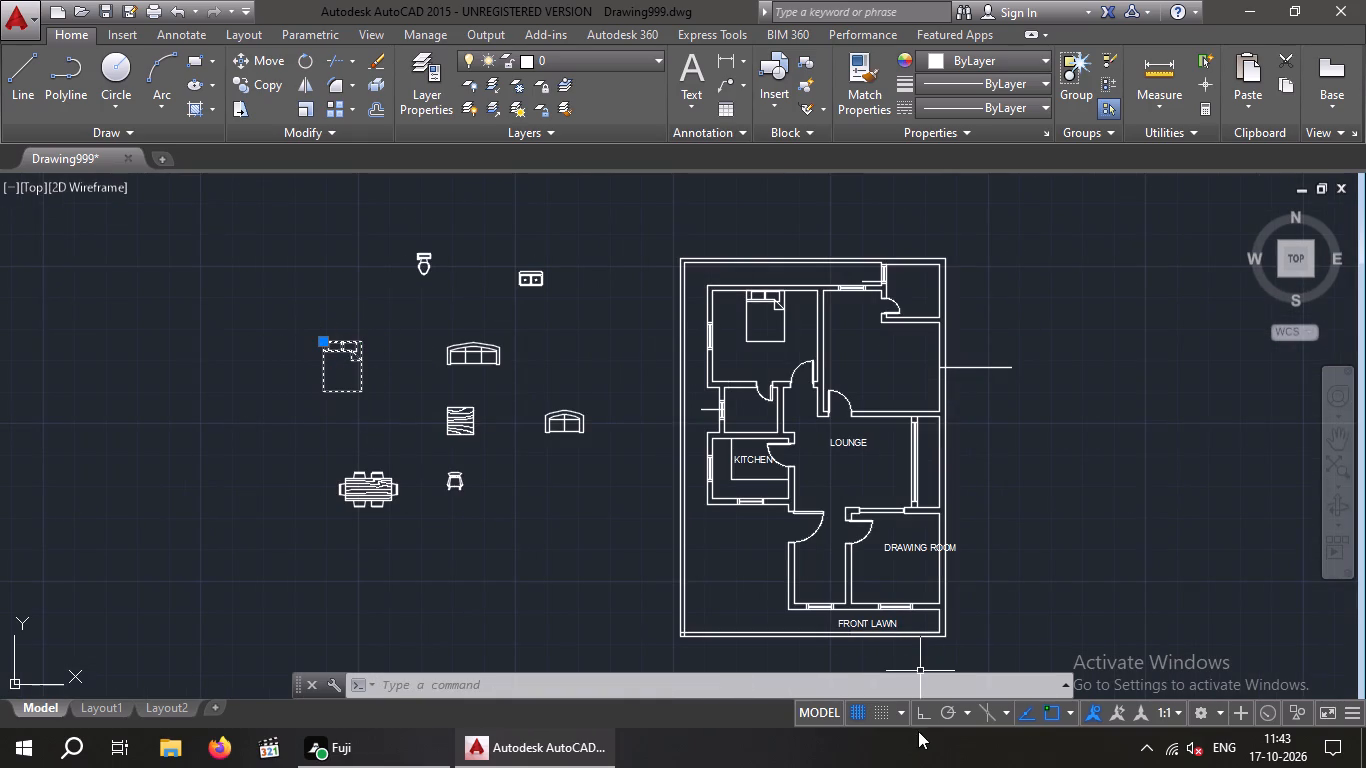
{"action": "left_click", "coordinate": [917, 714]}
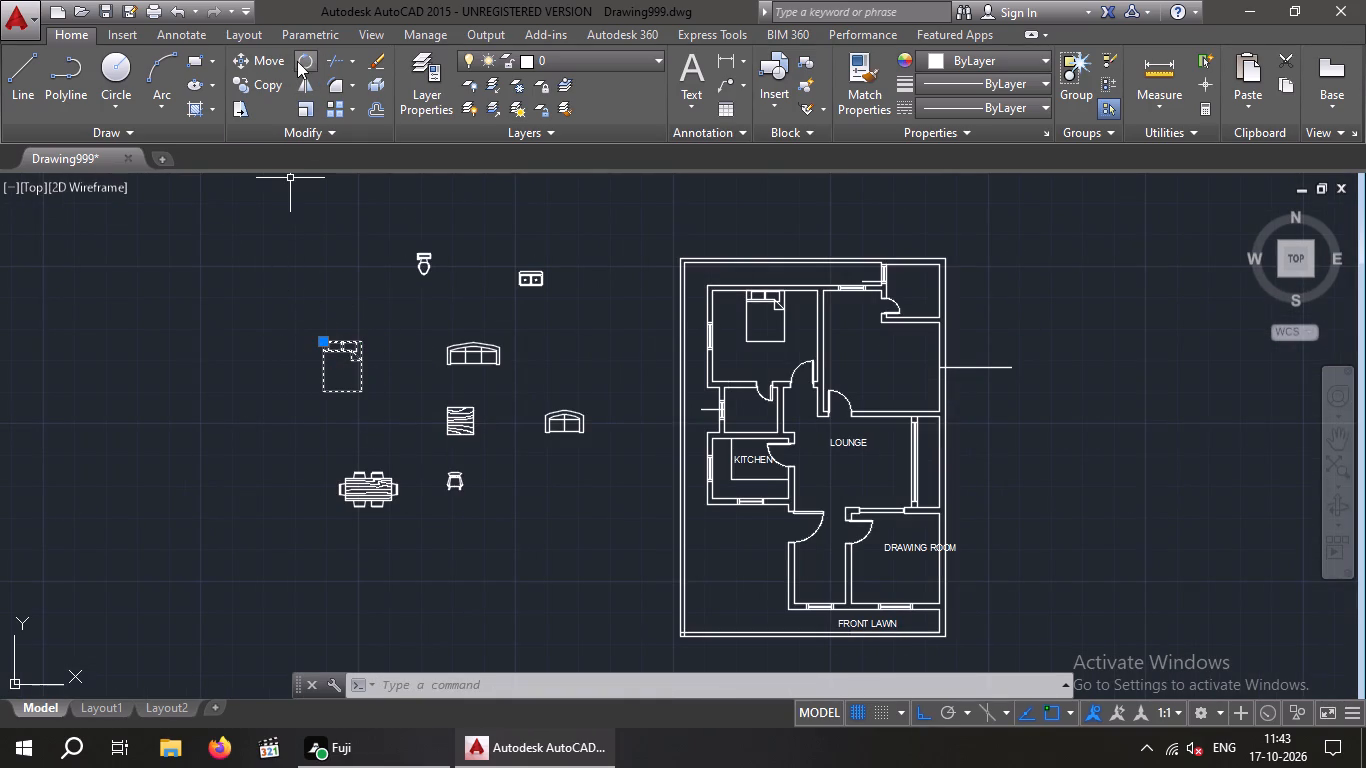
{"action": "left_click", "coordinate": [297, 61]}
{"action": "left_click", "coordinate": [363, 340]}
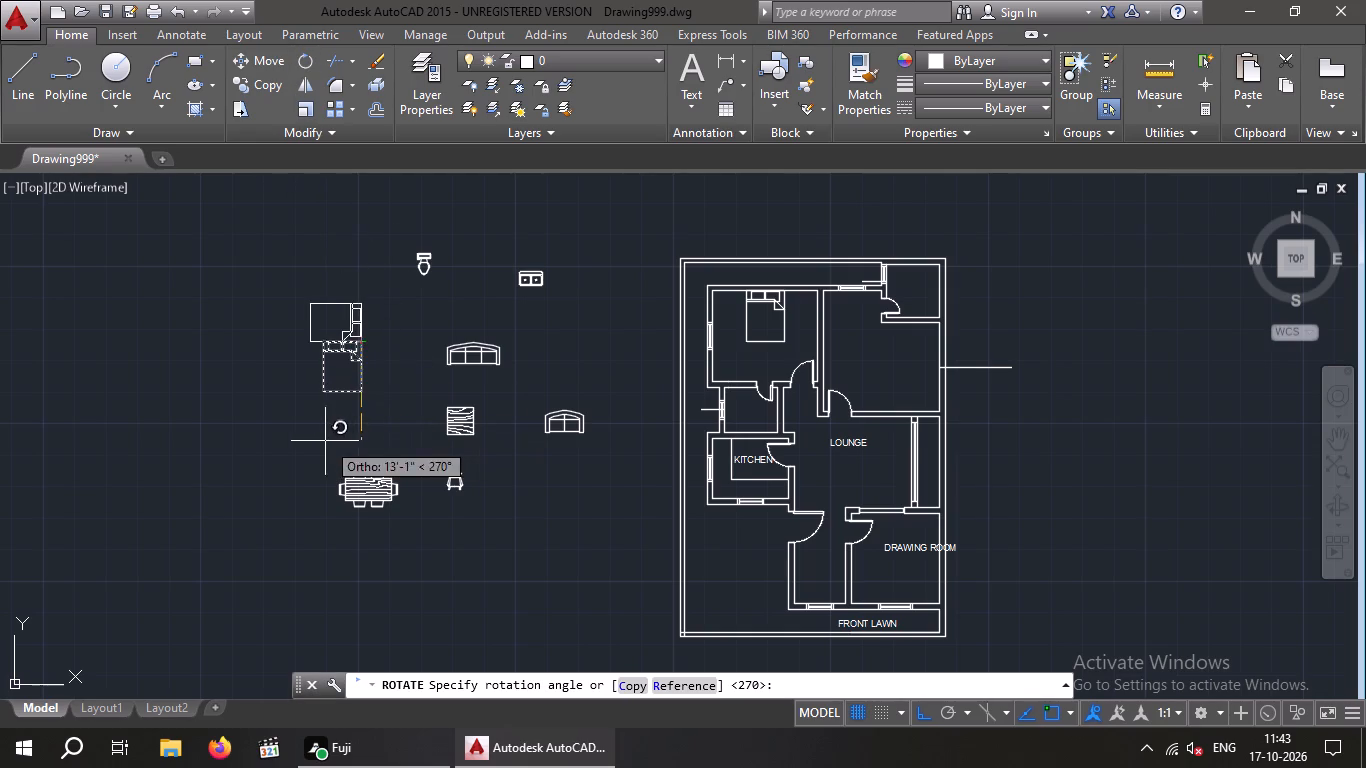
{"action": "left_click", "coordinate": [324, 441]}
Move the rotated bed by its headboard midpoint to the guide line's end on the northeast bedroom's east wall, with Ortho off.
{"action": "left_click_drag", "start_coordinate": [268, 256], "coordinate": [298, 272]}
{"action": "left_click", "coordinate": [391, 371]}
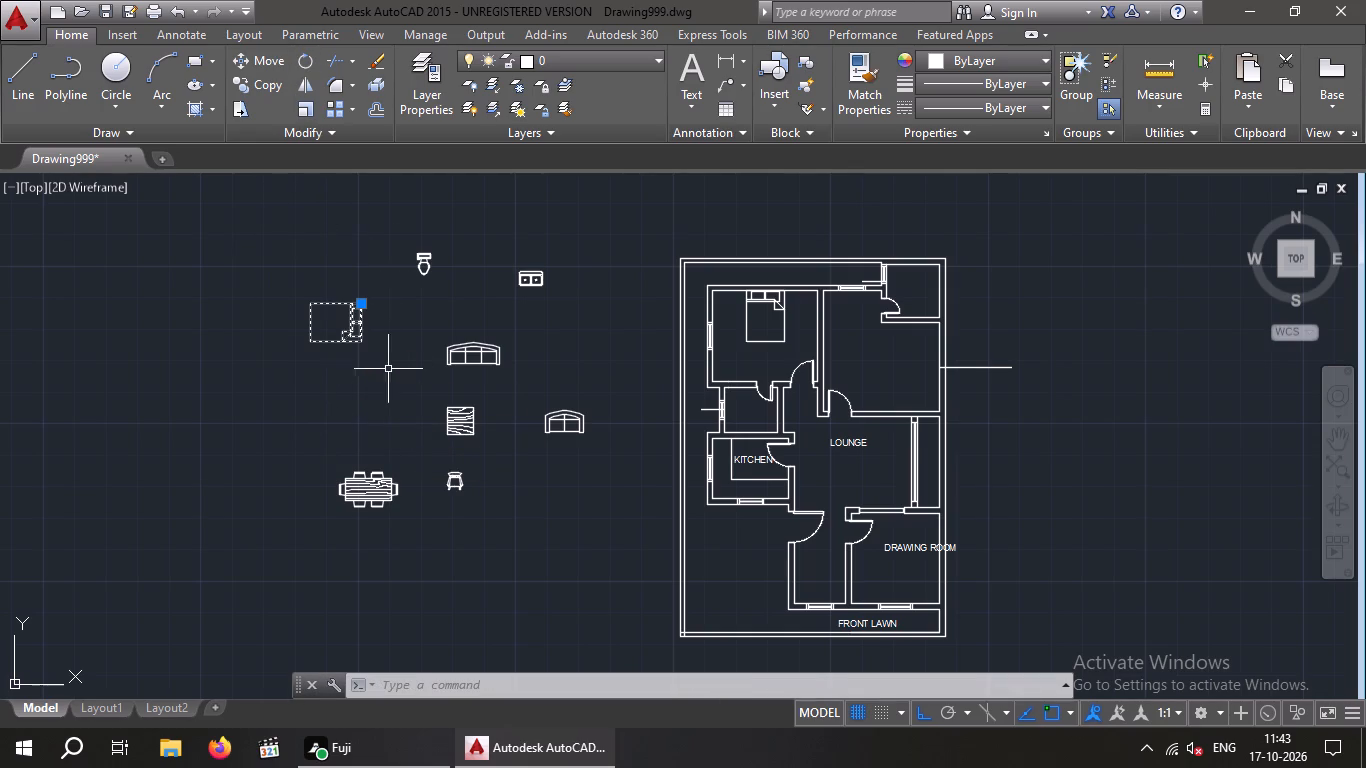
{"action": "left_click", "coordinate": [274, 66]}
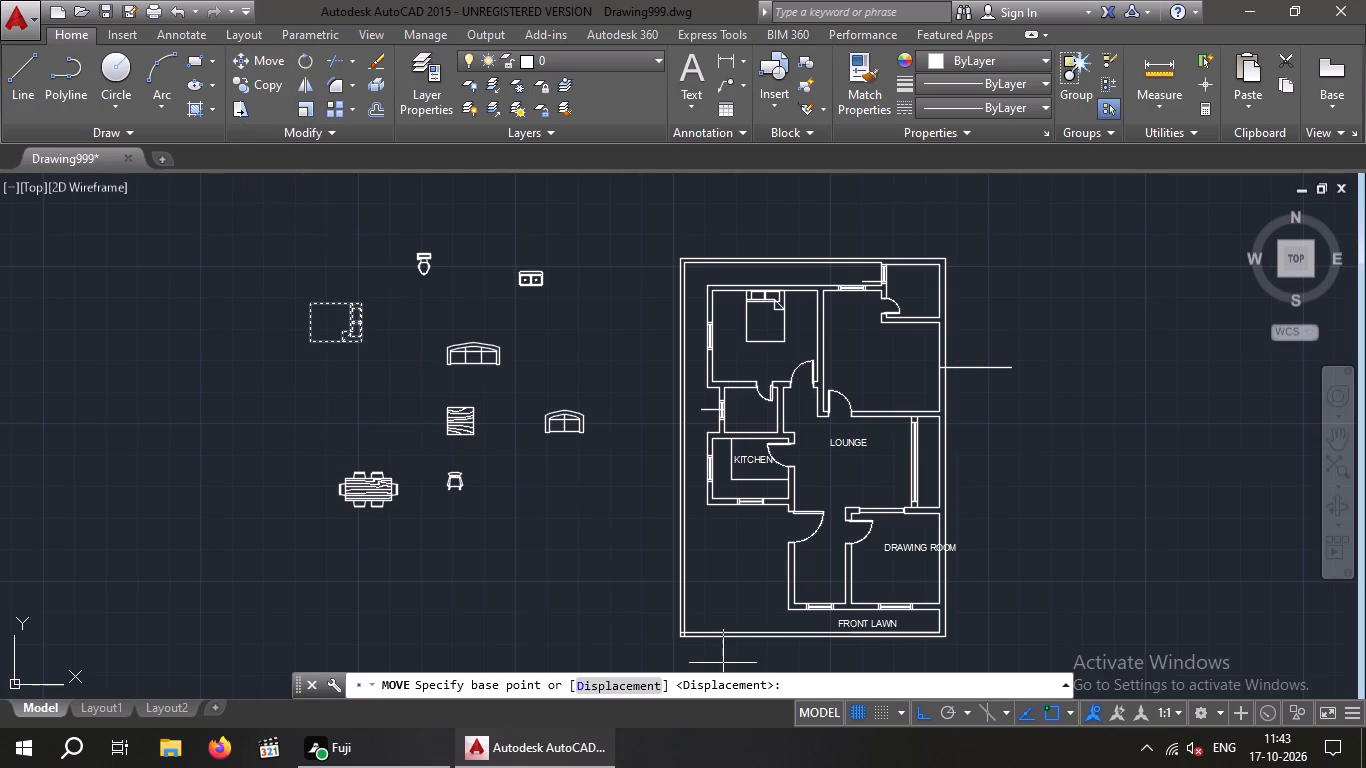
{"action": "left_click_drag", "start_coordinate": [920, 711], "coordinate": [912, 698]}
{"action": "scroll", "coordinate": [352, 321], "scroll_direction": "up", "scroll_amount": 3}
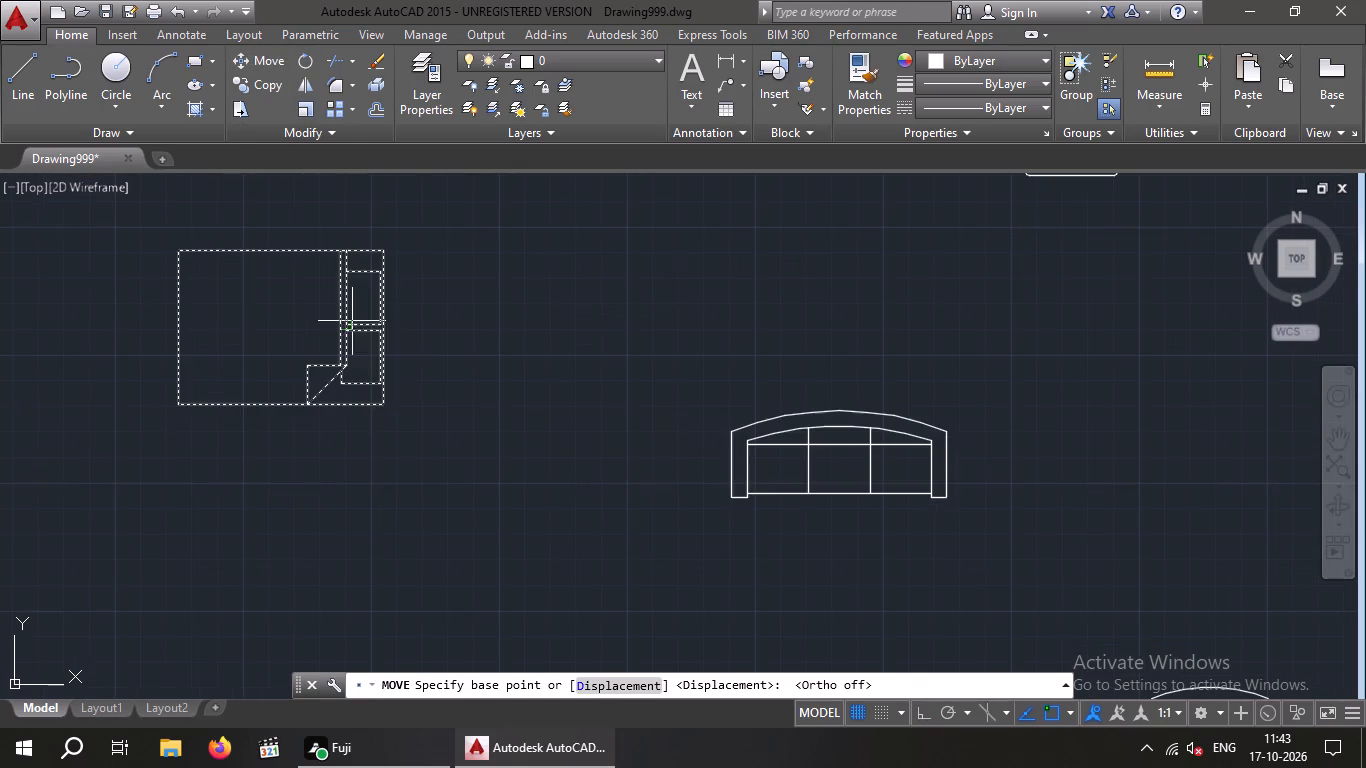
{"action": "scroll", "coordinate": [379, 344], "scroll_direction": "up", "scroll_amount": 4}
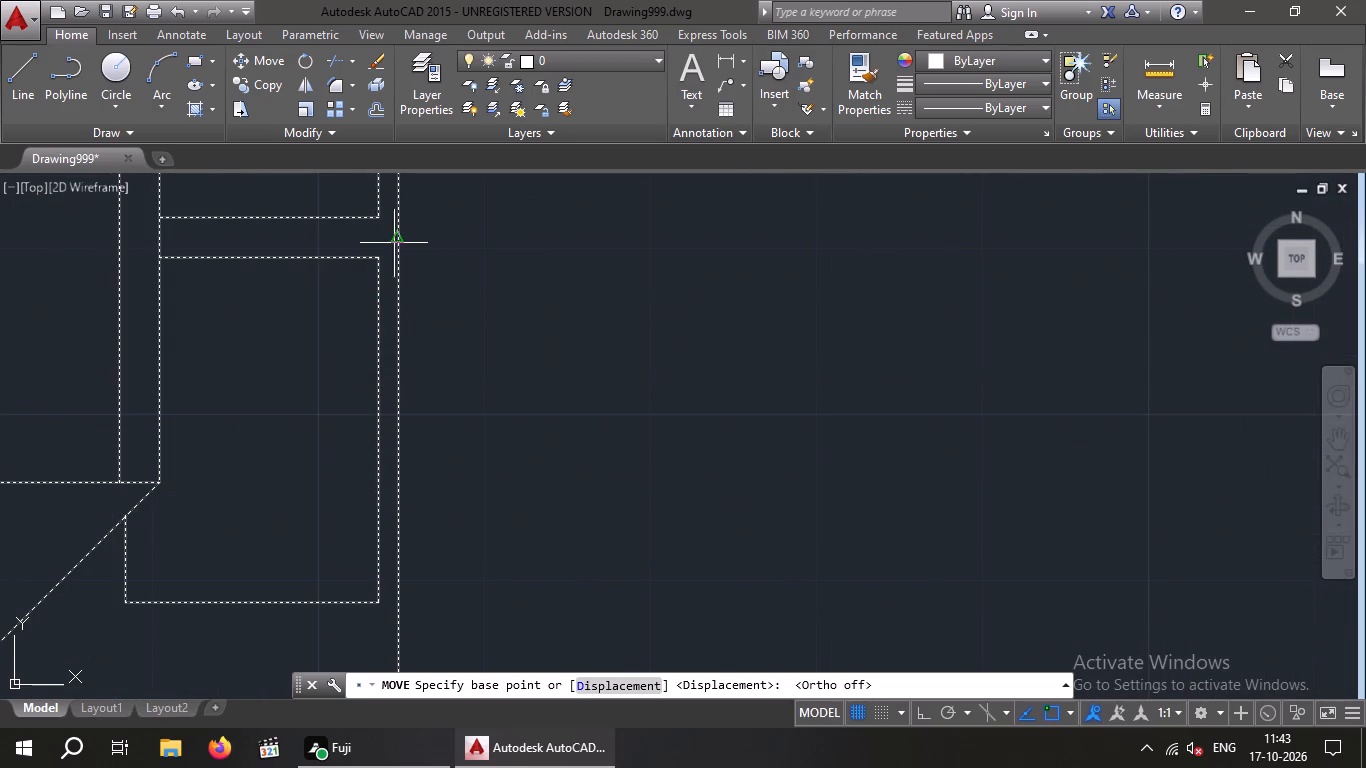
{"action": "left_click", "coordinate": [396, 238]}
{"action": "scroll", "coordinate": [437, 286], "scroll_direction": "down", "scroll_amount": 10}
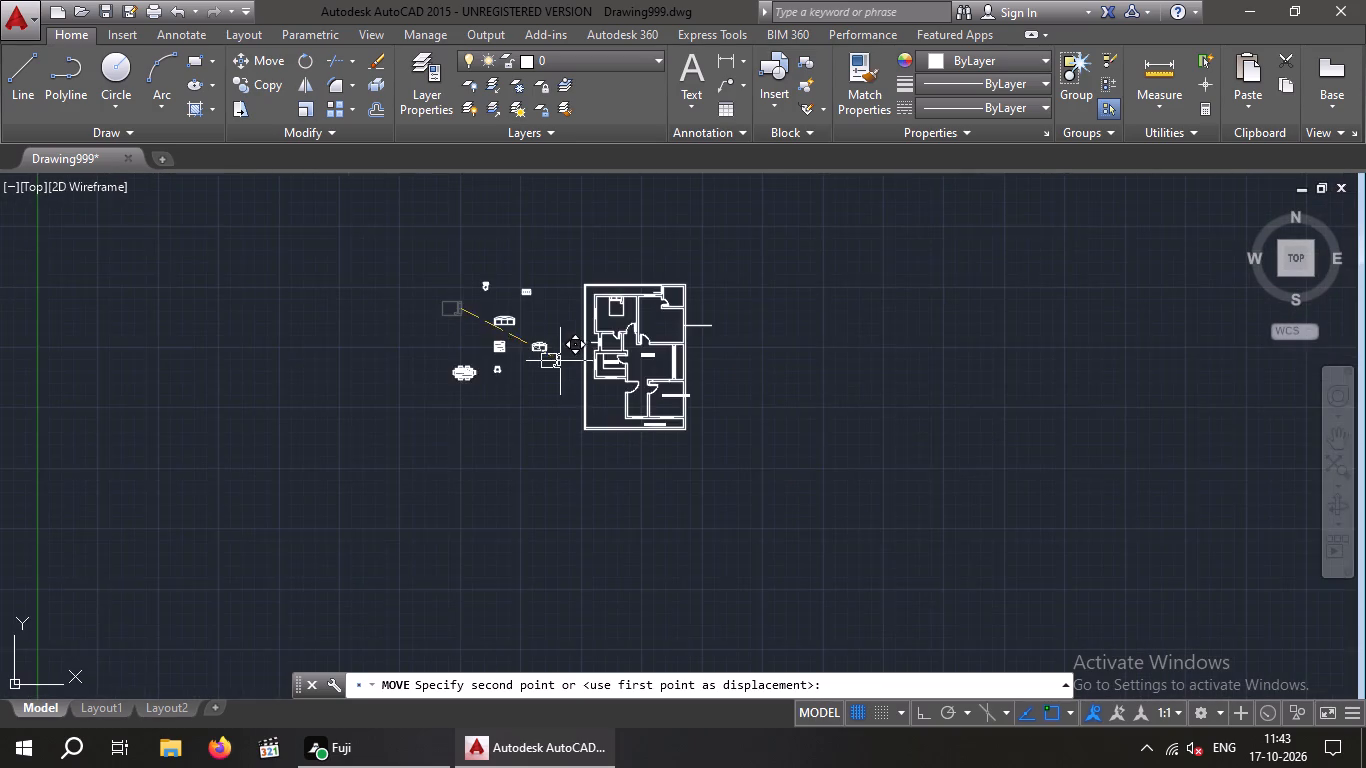
{"action": "scroll", "coordinate": [558, 360], "scroll_direction": "down", "scroll_amount": 1}
{"action": "middle_click_drag", "start_coordinate": [547, 363], "coordinate": [282, 440]}
{"action": "scroll", "coordinate": [343, 411], "scroll_direction": "up", "scroll_amount": 5}
{"action": "scroll", "coordinate": [469, 419], "scroll_direction": "up", "scroll_amount": 5}
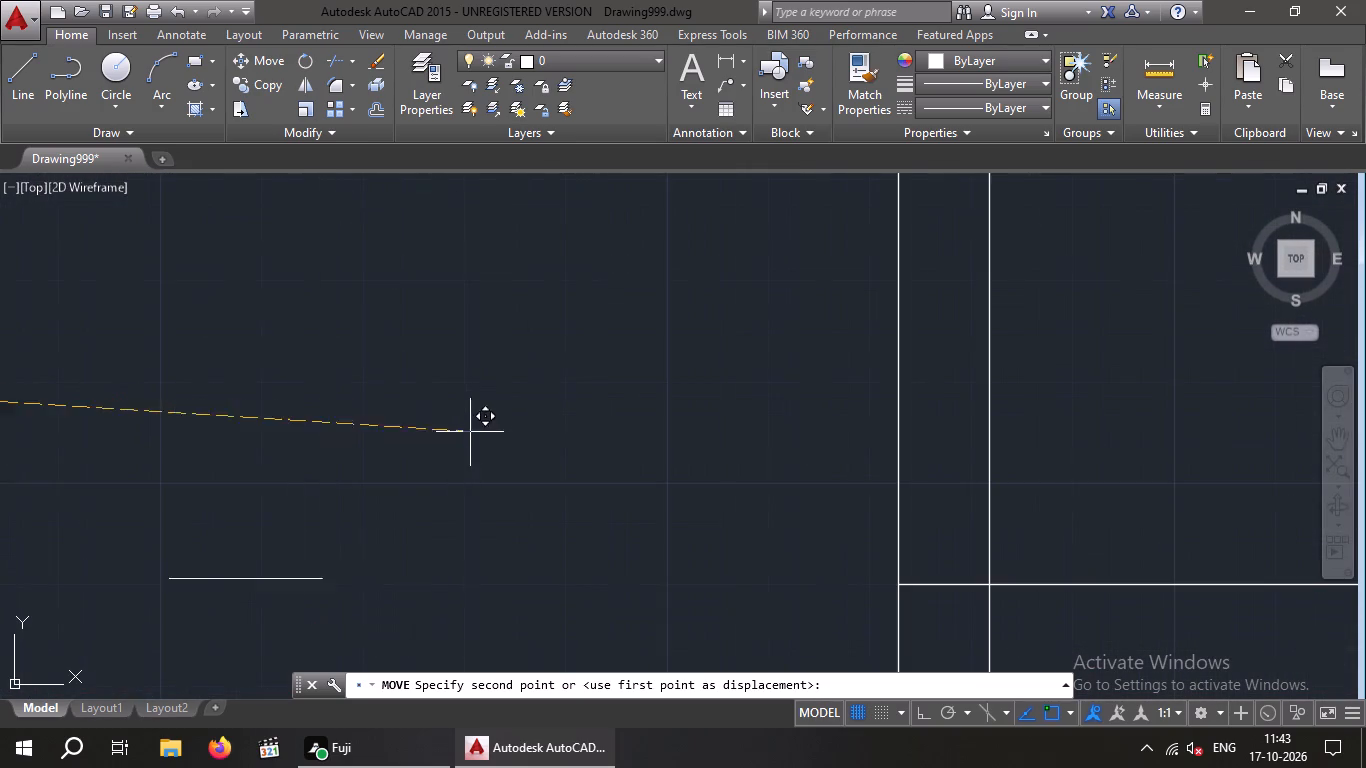
{"action": "middle_click_drag", "start_coordinate": [831, 563], "coordinate": [669, 467]}
{"action": "scroll", "coordinate": [654, 445], "scroll_direction": "down", "scroll_amount": 2}
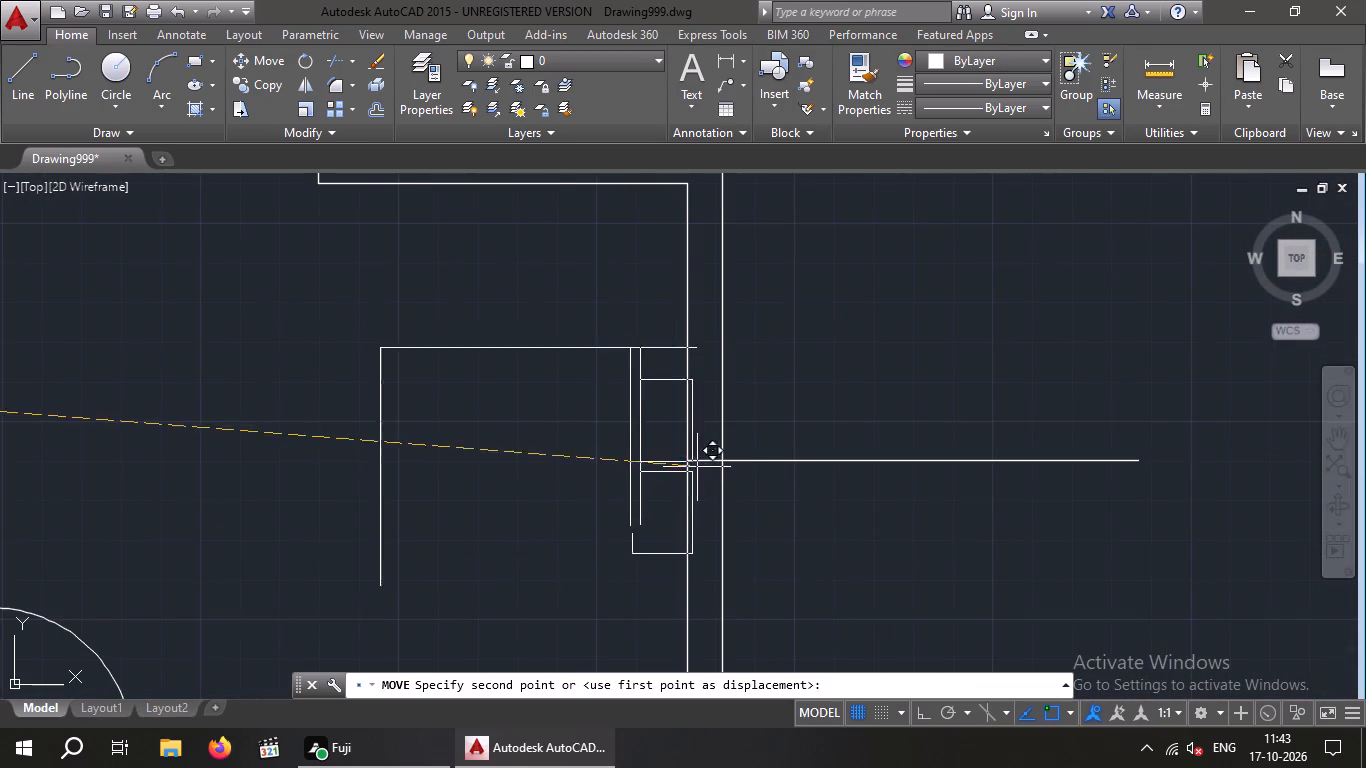
{"action": "scroll", "coordinate": [674, 469], "scroll_direction": "up", "scroll_amount": 3}
{"action": "left_click", "coordinate": [705, 455]}
Delete the horizontal guide line extending east from the northeast bedroom's wall behind the bed.
{"action": "scroll", "coordinate": [657, 465], "scroll_direction": "down", "scroll_amount": 3}
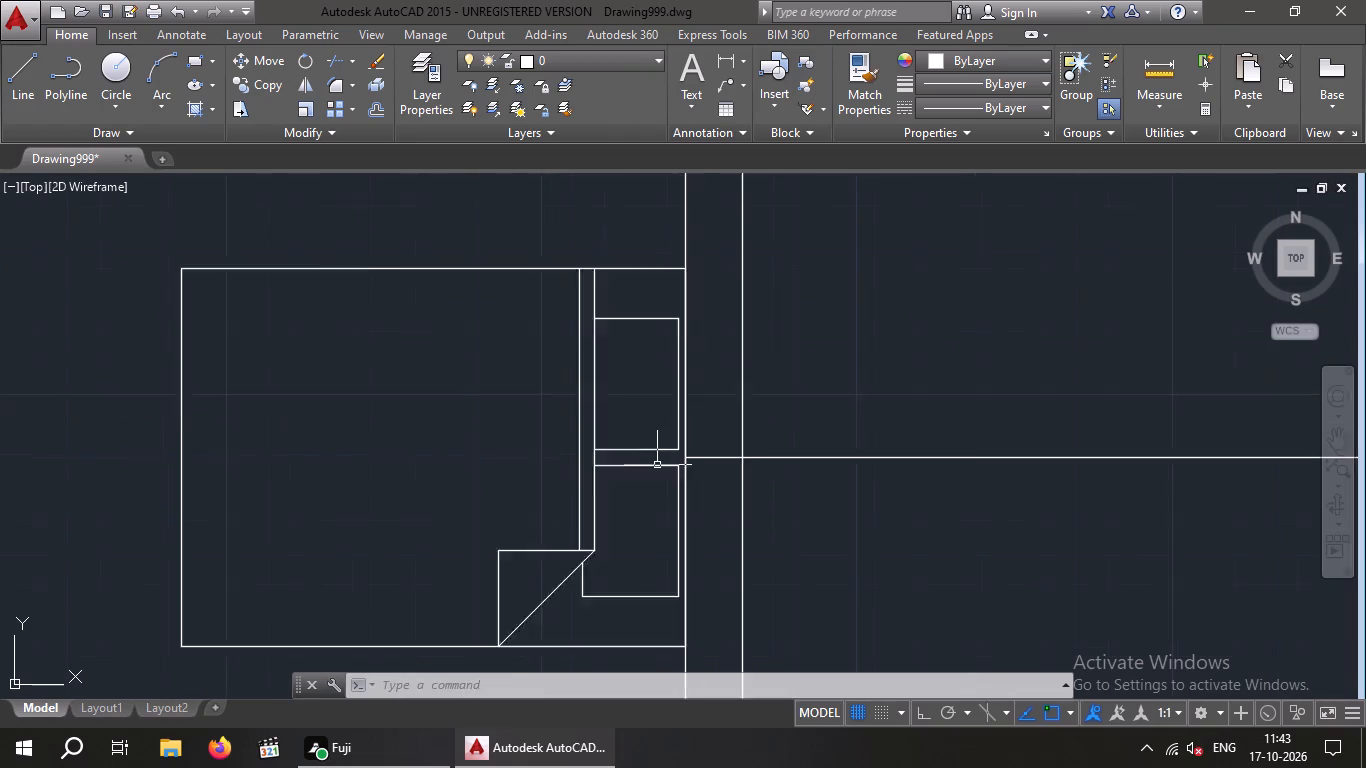
{"action": "scroll", "coordinate": [657, 465], "scroll_direction": "down", "scroll_amount": 1}
{"action": "left_click_drag", "start_coordinate": [939, 515], "coordinate": [911, 500]}
{"action": "left_click", "coordinate": [847, 429]}
{"action": "key", "text": "Delete"}
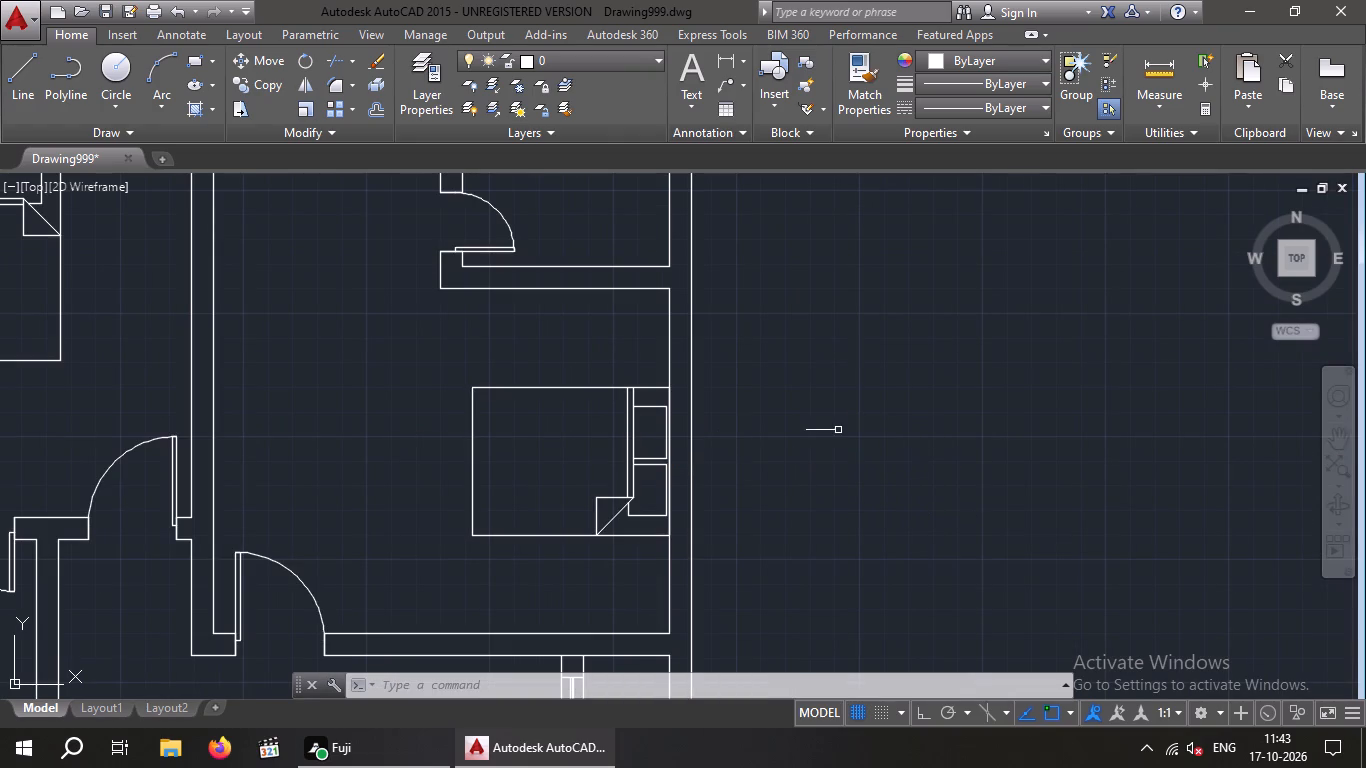
Rotate the toilet block 90° counterclockwise about the tip of its bowl, with Ortho on, so its tank faces west.
{"action": "scroll", "coordinate": [837, 431], "scroll_direction": "down", "scroll_amount": 5}
{"action": "scroll", "coordinate": [731, 381], "scroll_direction": "up", "scroll_amount": 4}
{"action": "middle_click_drag", "start_coordinate": [605, 460], "coordinate": [600, 455]}
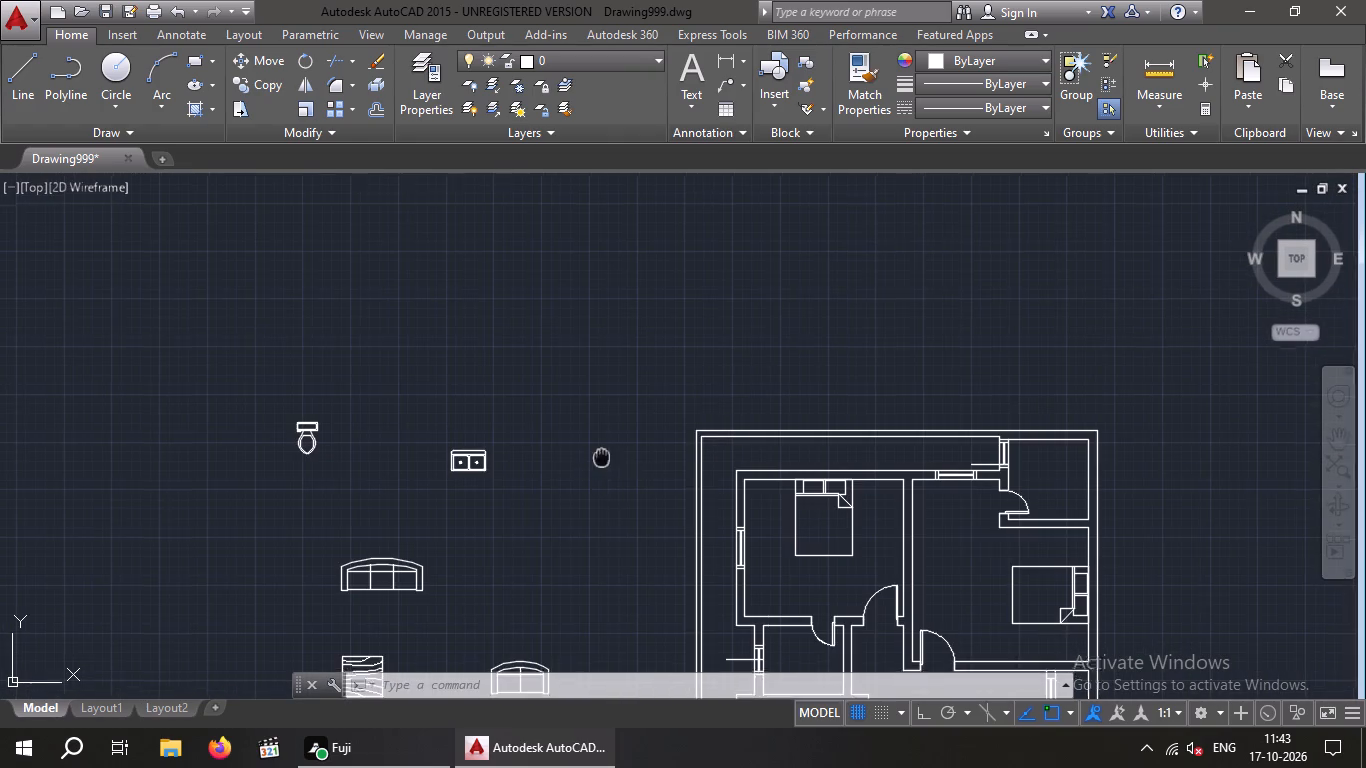
{"action": "middle_click_drag", "start_coordinate": [600, 455], "coordinate": [583, 325]}
{"action": "scroll", "coordinate": [577, 283], "scroll_direction": "down", "scroll_amount": 1}
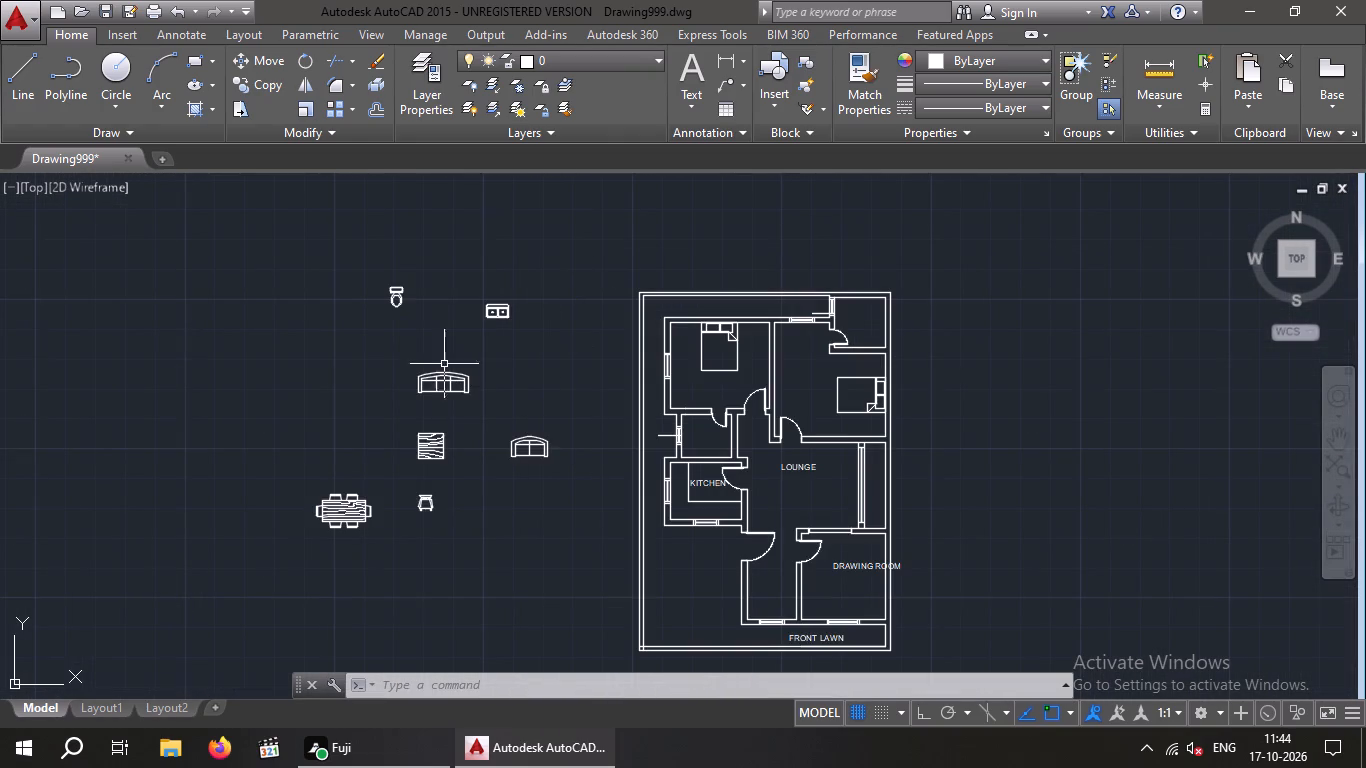
{"action": "scroll", "coordinate": [419, 281], "scroll_direction": "up", "scroll_amount": 2}
{"action": "left_click_drag", "start_coordinate": [442, 269], "coordinate": [350, 339]}
{"action": "left_click", "coordinate": [282, 383]}
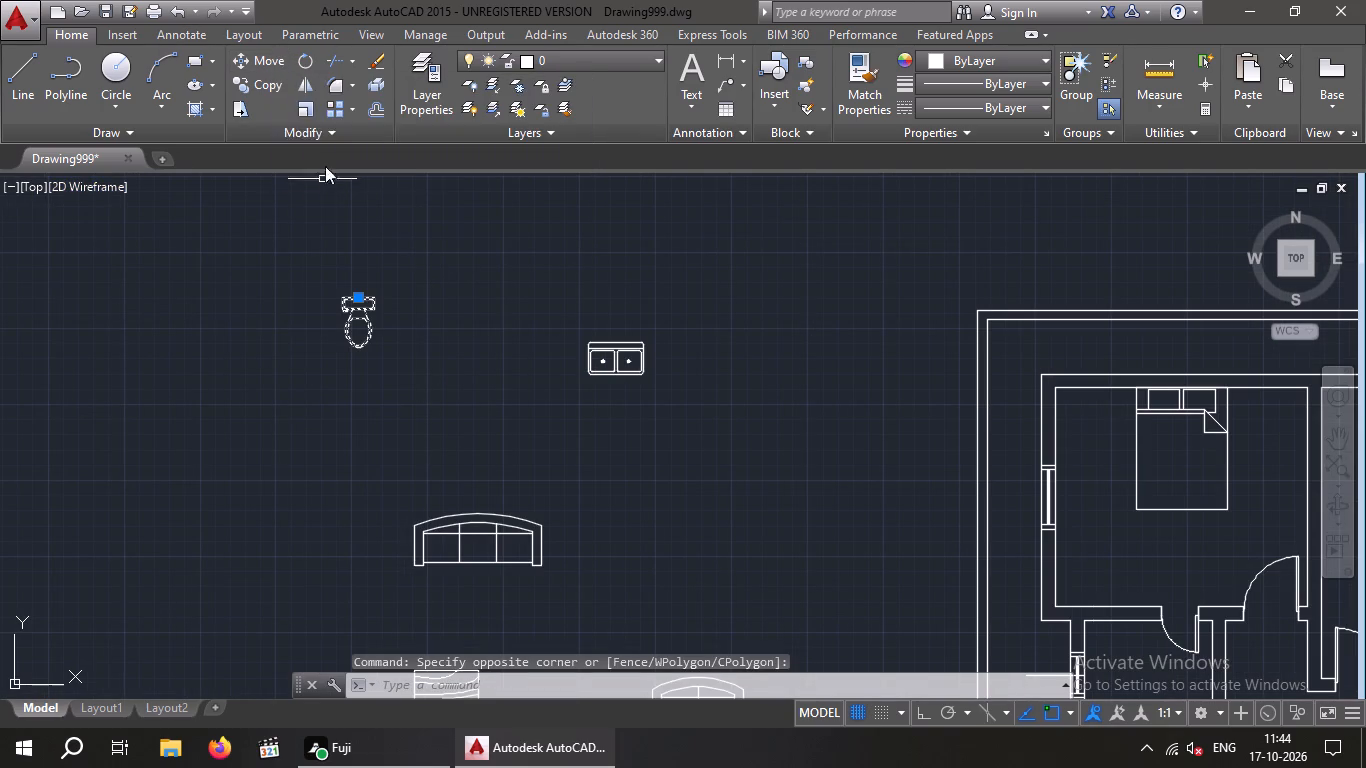
{"action": "left_click", "coordinate": [307, 62]}
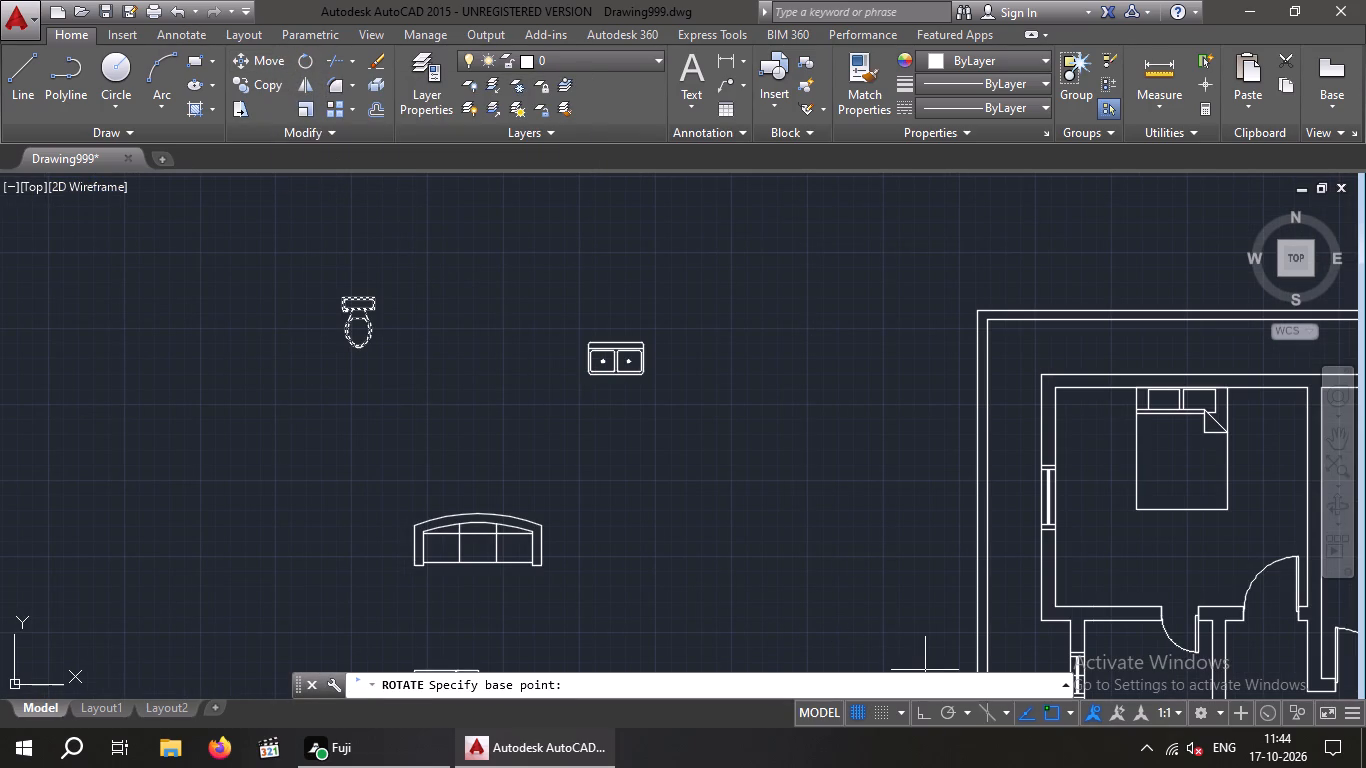
{"action": "left_click", "coordinate": [912, 717]}
{"action": "left_click_drag", "start_coordinate": [351, 351], "coordinate": [390, 352]}
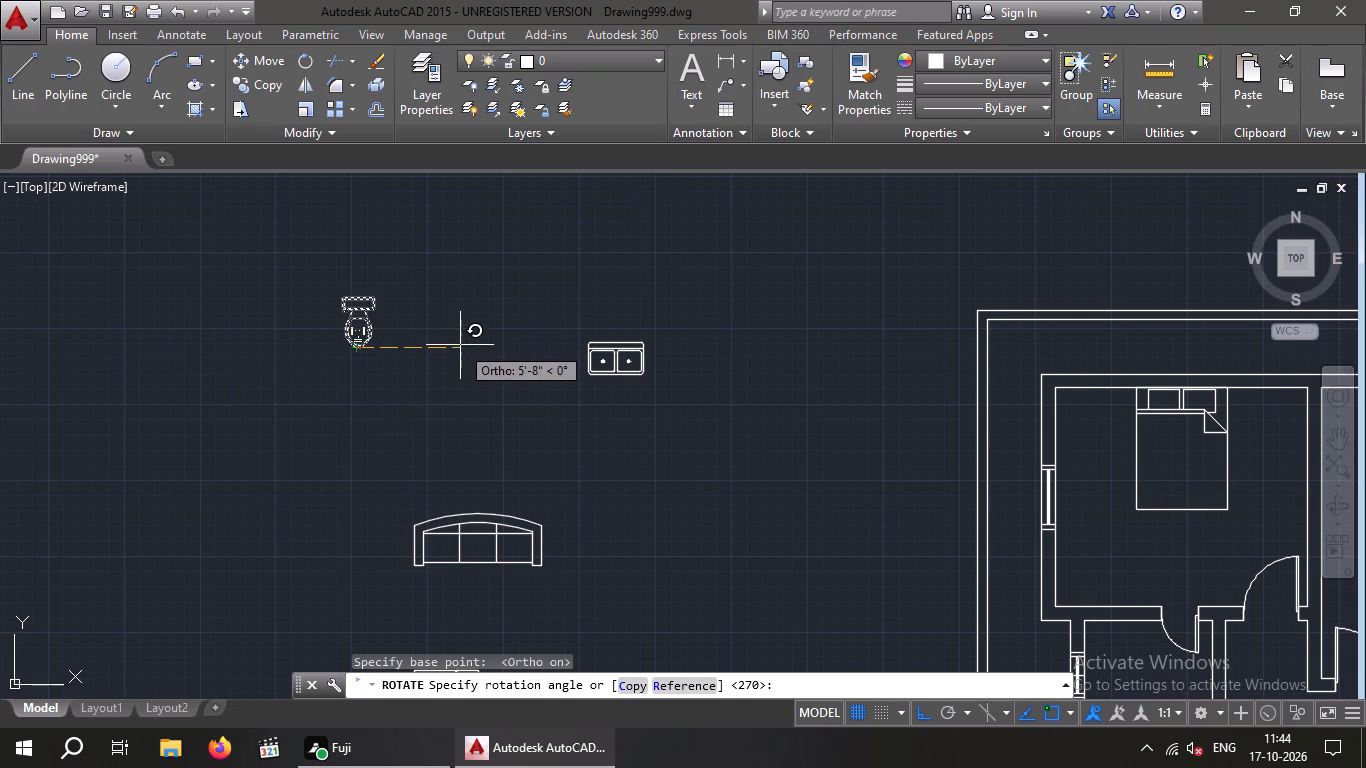
{"action": "left_click", "coordinate": [418, 273]}
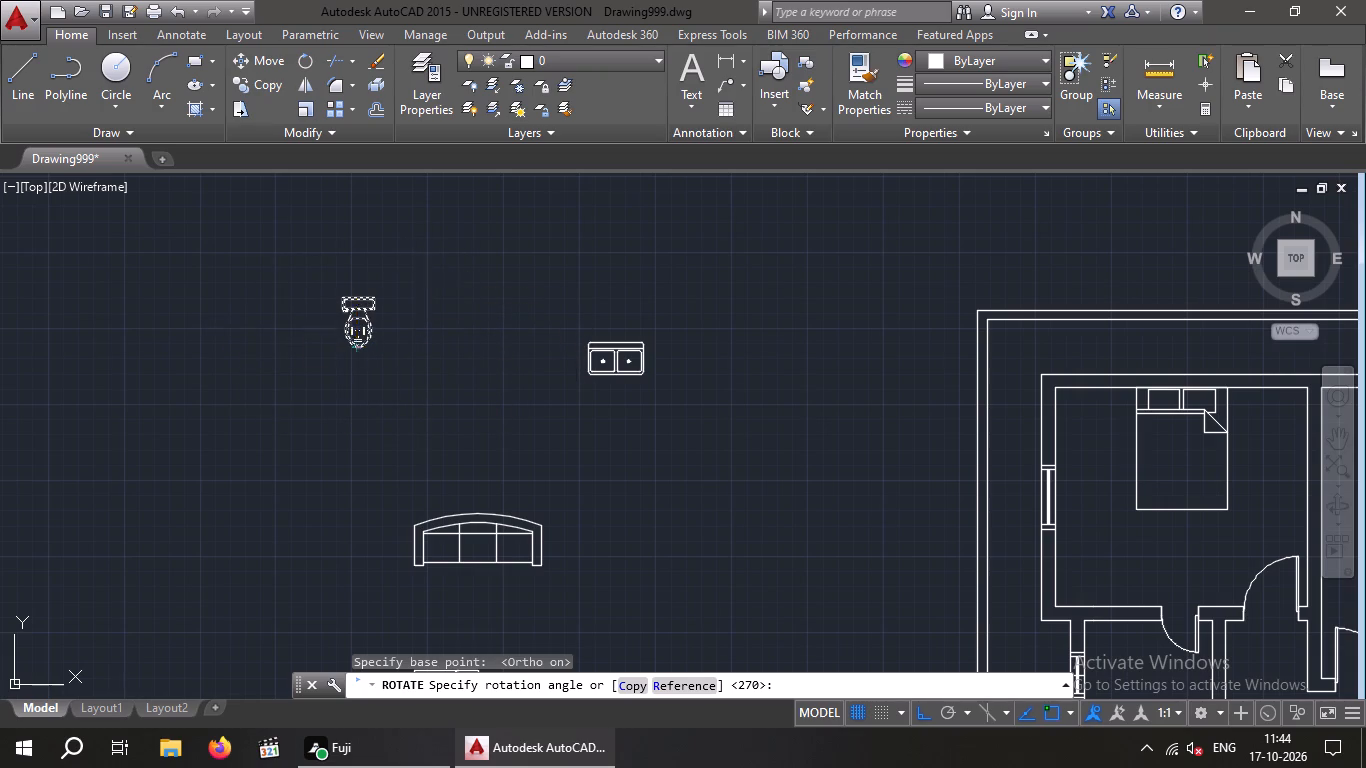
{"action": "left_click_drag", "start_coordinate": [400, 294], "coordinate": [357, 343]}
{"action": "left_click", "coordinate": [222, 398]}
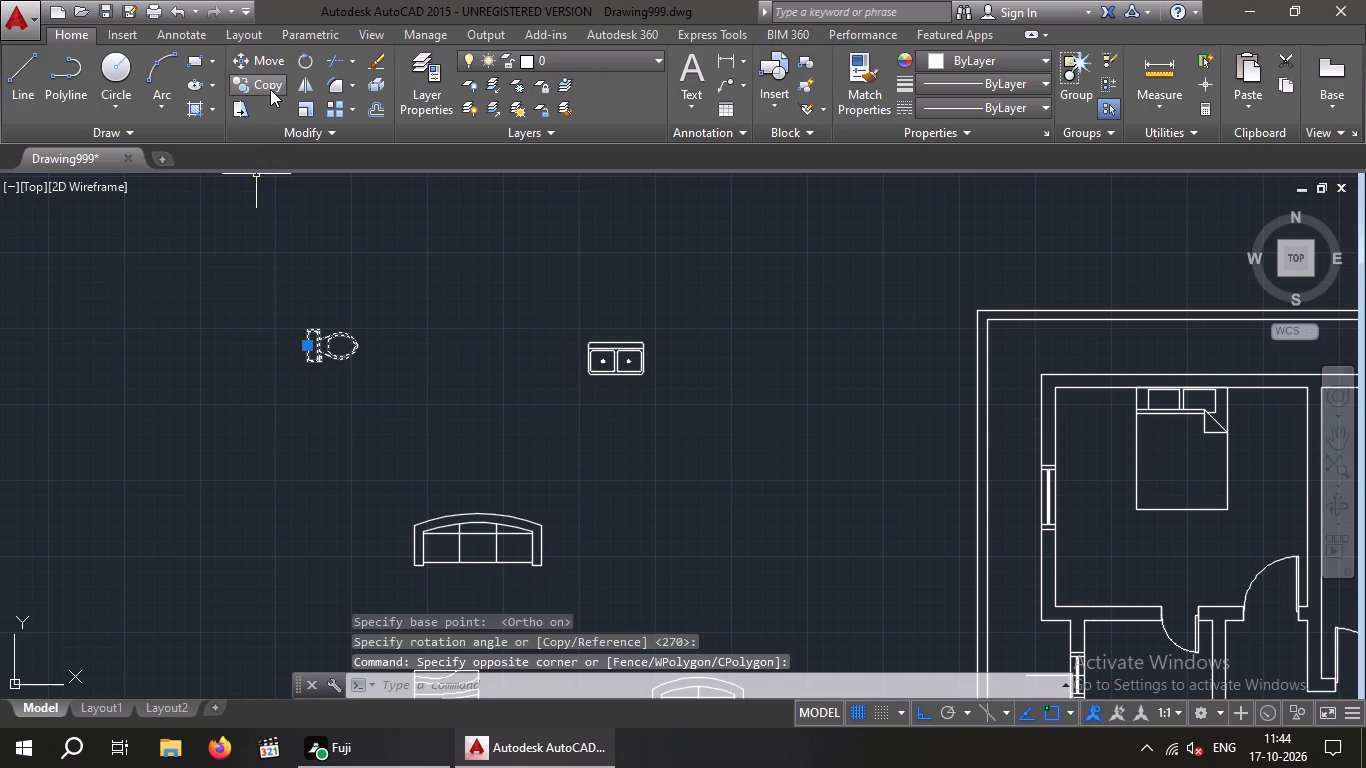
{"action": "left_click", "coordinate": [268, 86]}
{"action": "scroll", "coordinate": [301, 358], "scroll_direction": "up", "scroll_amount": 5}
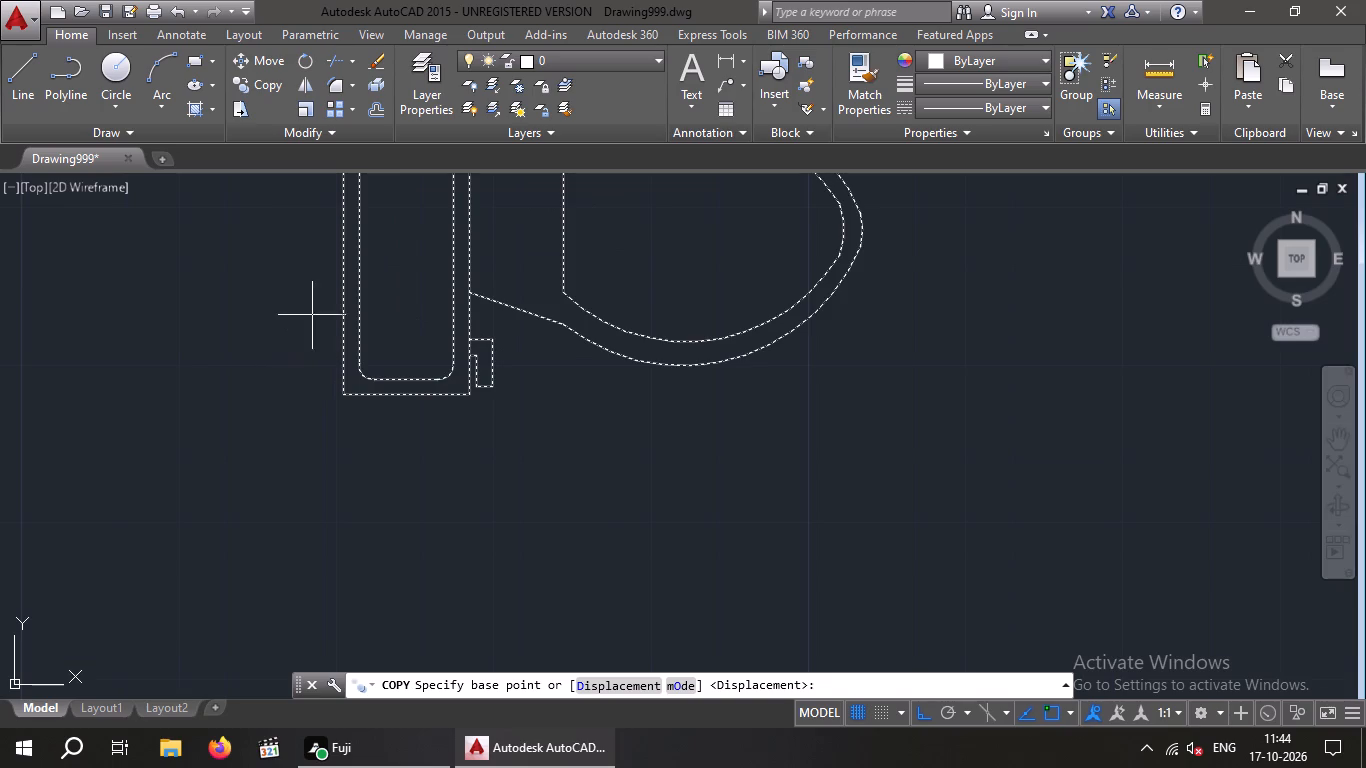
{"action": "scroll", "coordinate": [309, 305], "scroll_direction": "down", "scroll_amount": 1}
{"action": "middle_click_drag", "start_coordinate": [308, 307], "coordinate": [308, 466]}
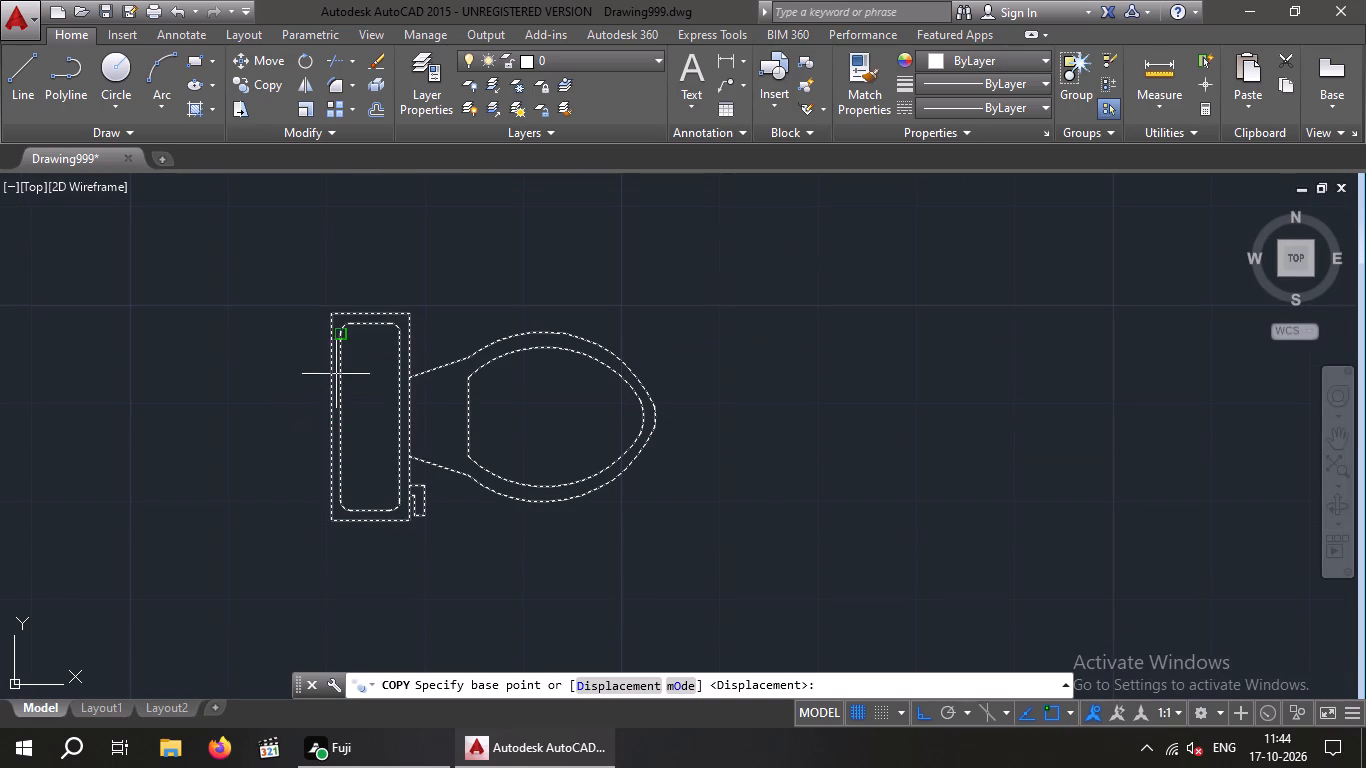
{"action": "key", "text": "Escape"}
Move the rotated toilet by its tank-back midpoint to the guide line's end on the west bathroom's window wall, with Ortho off.
{"action": "left_click_drag", "start_coordinate": [549, 277], "coordinate": [384, 394]}
{"action": "left_click_drag", "start_coordinate": [300, 427], "coordinate": [298, 408]}
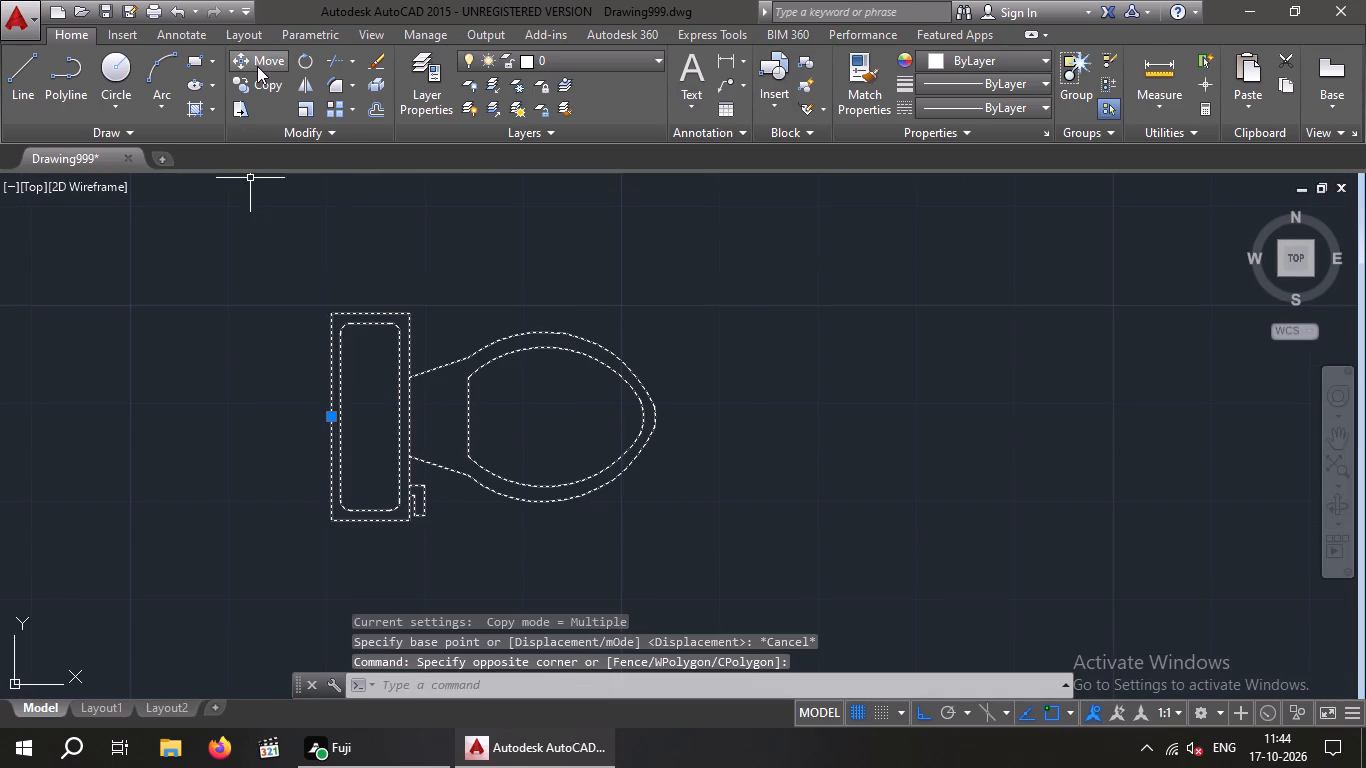
{"action": "left_click", "coordinate": [257, 66]}
{"action": "scroll", "coordinate": [316, 431], "scroll_direction": "up", "scroll_amount": 3}
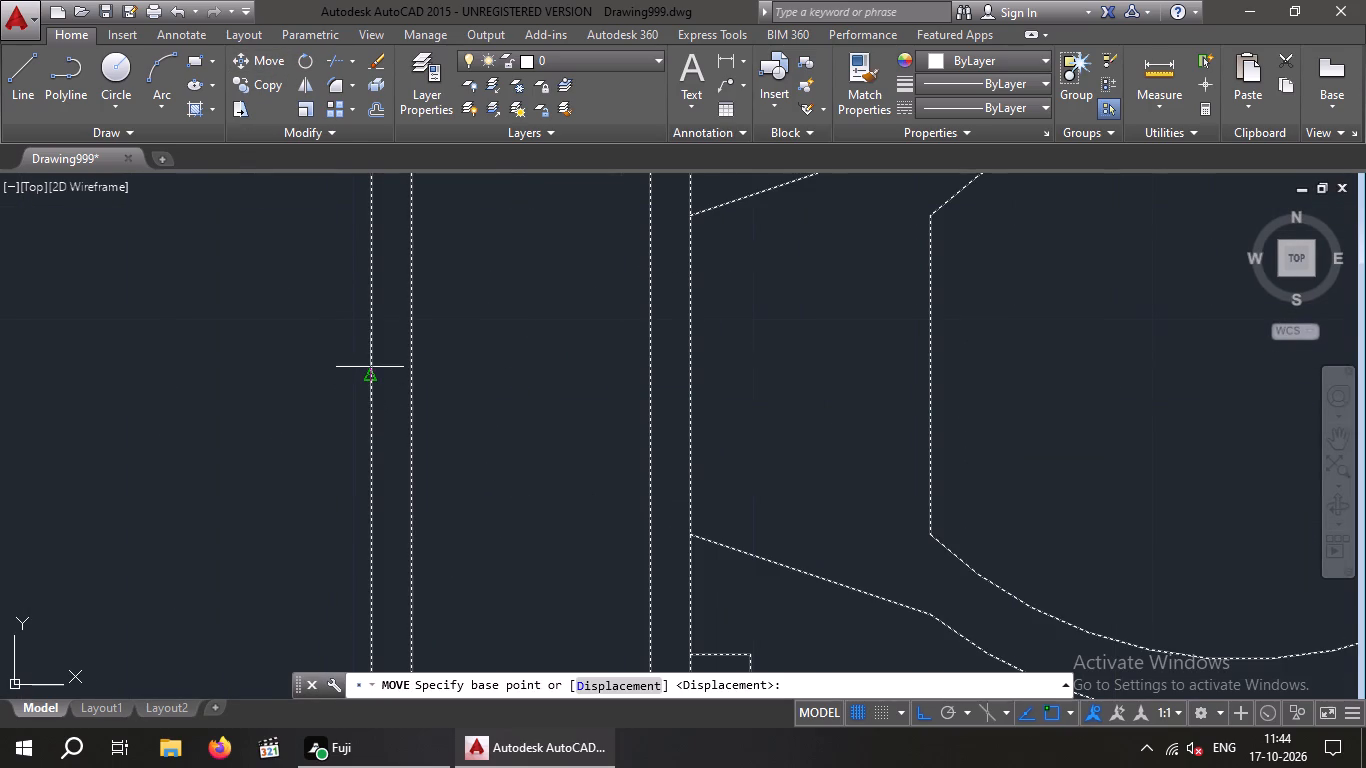
{"action": "left_click", "coordinate": [368, 378]}
{"action": "scroll", "coordinate": [368, 380], "scroll_direction": "down", "scroll_amount": 10}
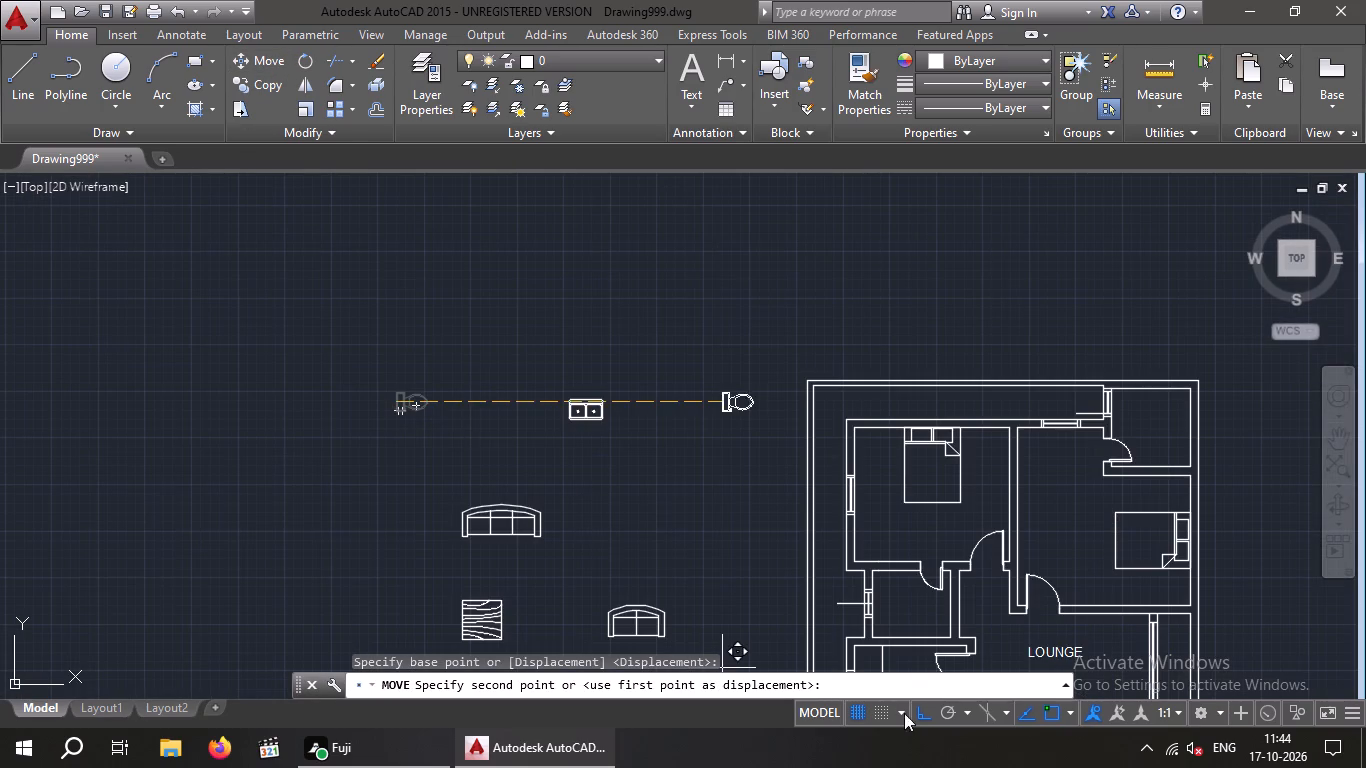
{"action": "left_click", "coordinate": [922, 717]}
{"action": "scroll", "coordinate": [887, 610], "scroll_direction": "up", "scroll_amount": 8}
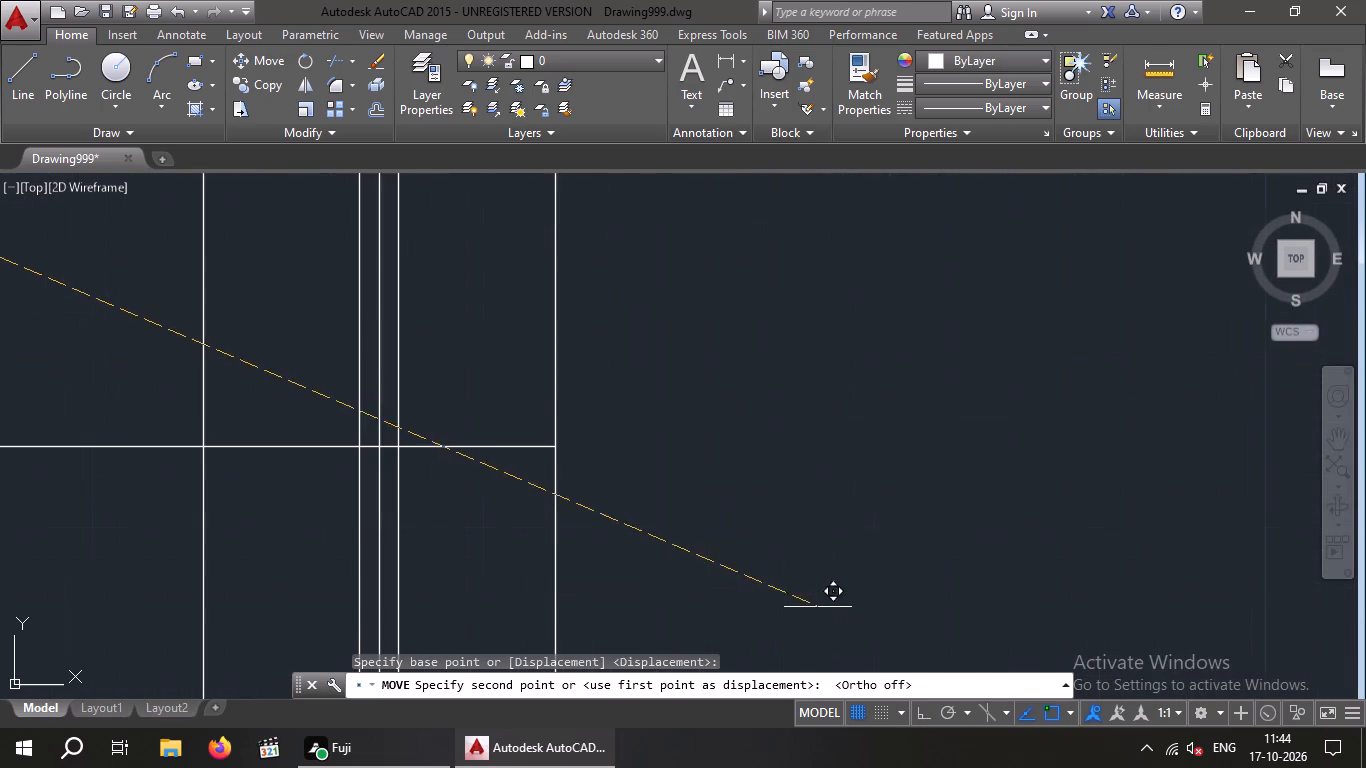
{"action": "left_click", "coordinate": [551, 448]}
{"action": "key", "text": "Escape"}
Delete the horizontal guide line crossing the west bathroom's window behind the toilet.
{"action": "scroll", "coordinate": [549, 452], "scroll_direction": "down", "scroll_amount": 3}
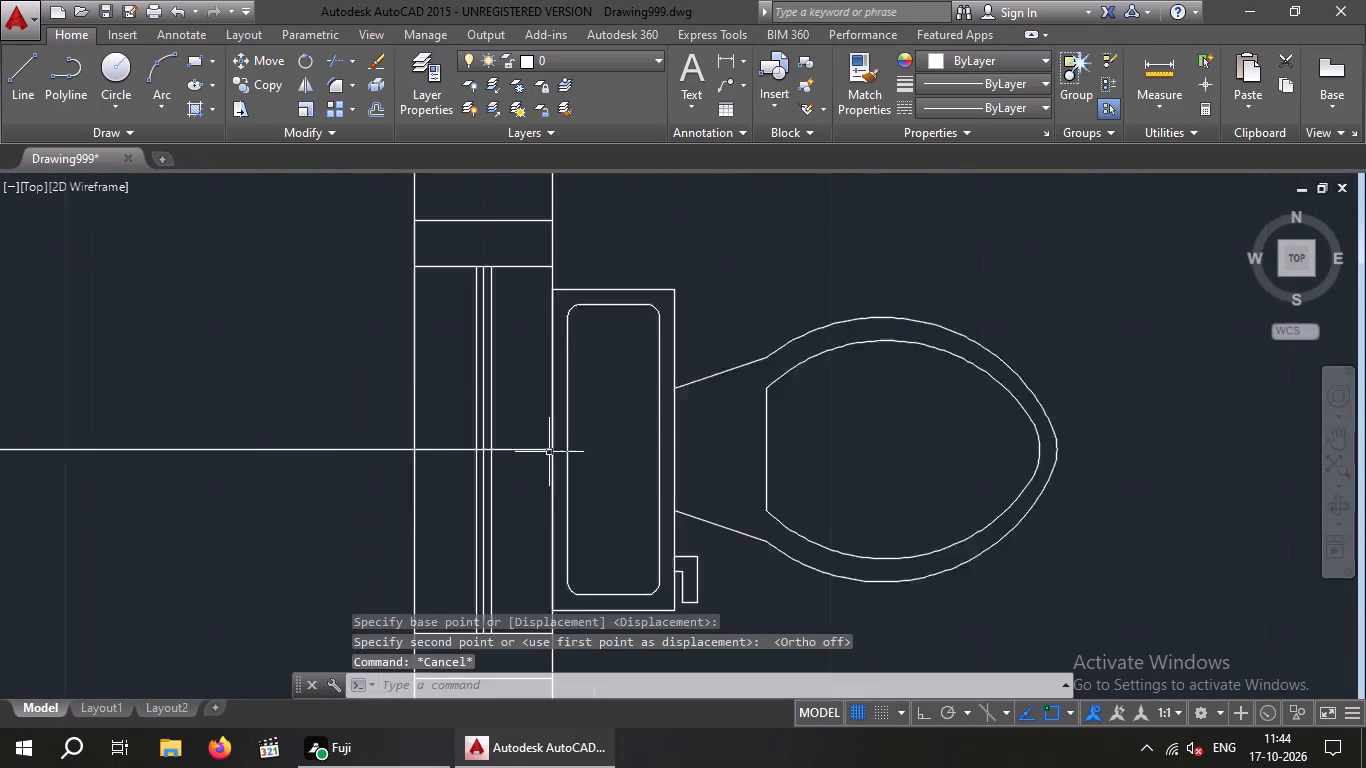
{"action": "left_click_drag", "start_coordinate": [396, 510], "coordinate": [314, 490]}
{"action": "left_click", "coordinate": [242, 412]}
{"action": "key", "text": "Delete"}
Copy the west bathroom's toilet by its tank-back midpoint to the guide line's end on the northeast bathroom's west wall.
{"action": "scroll", "coordinate": [243, 411], "scroll_direction": "down", "scroll_amount": 4}
{"action": "scroll", "coordinate": [312, 427], "scroll_direction": "up", "scroll_amount": 3}
{"action": "left_click_drag", "start_coordinate": [411, 489], "coordinate": [355, 430]}
{"action": "left_click", "coordinate": [296, 331]}
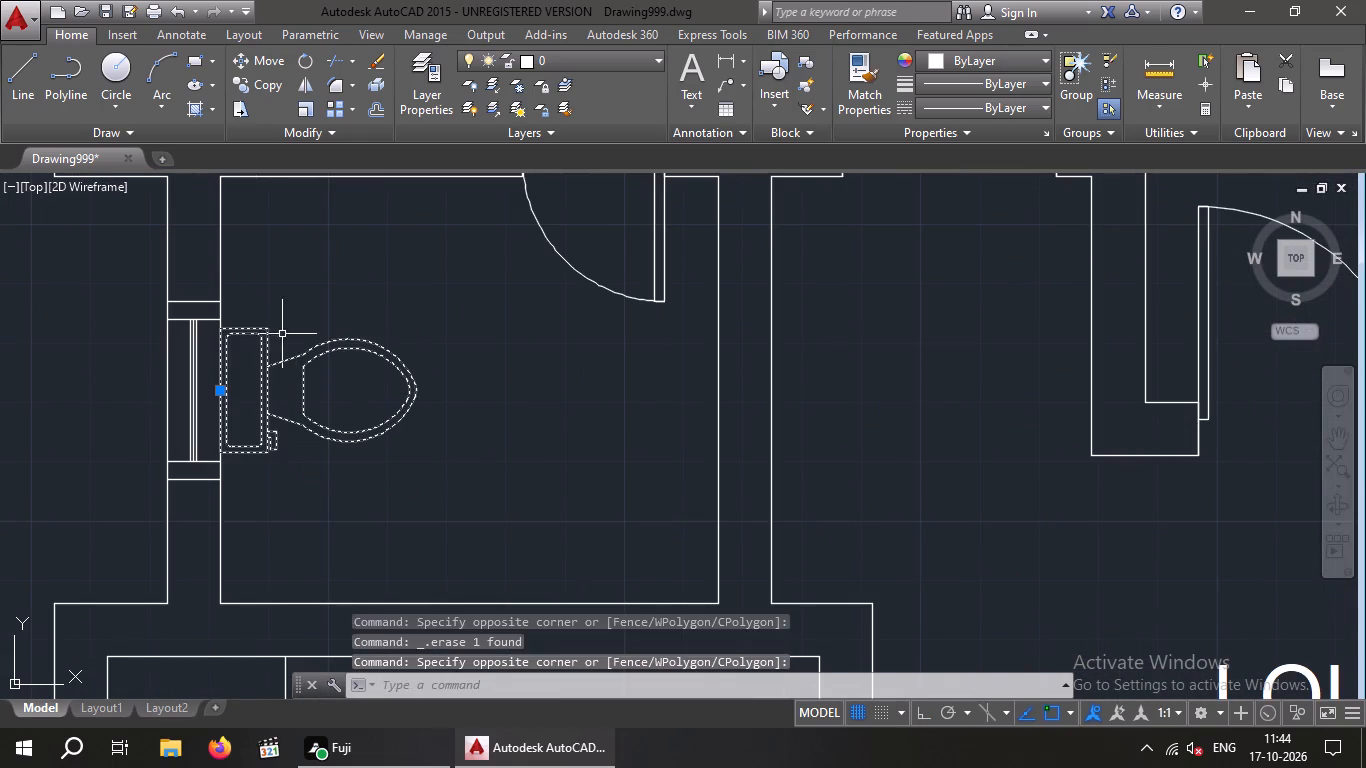
{"action": "left_click", "coordinate": [256, 85]}
{"action": "scroll", "coordinate": [212, 397], "scroll_direction": "up", "scroll_amount": 4}
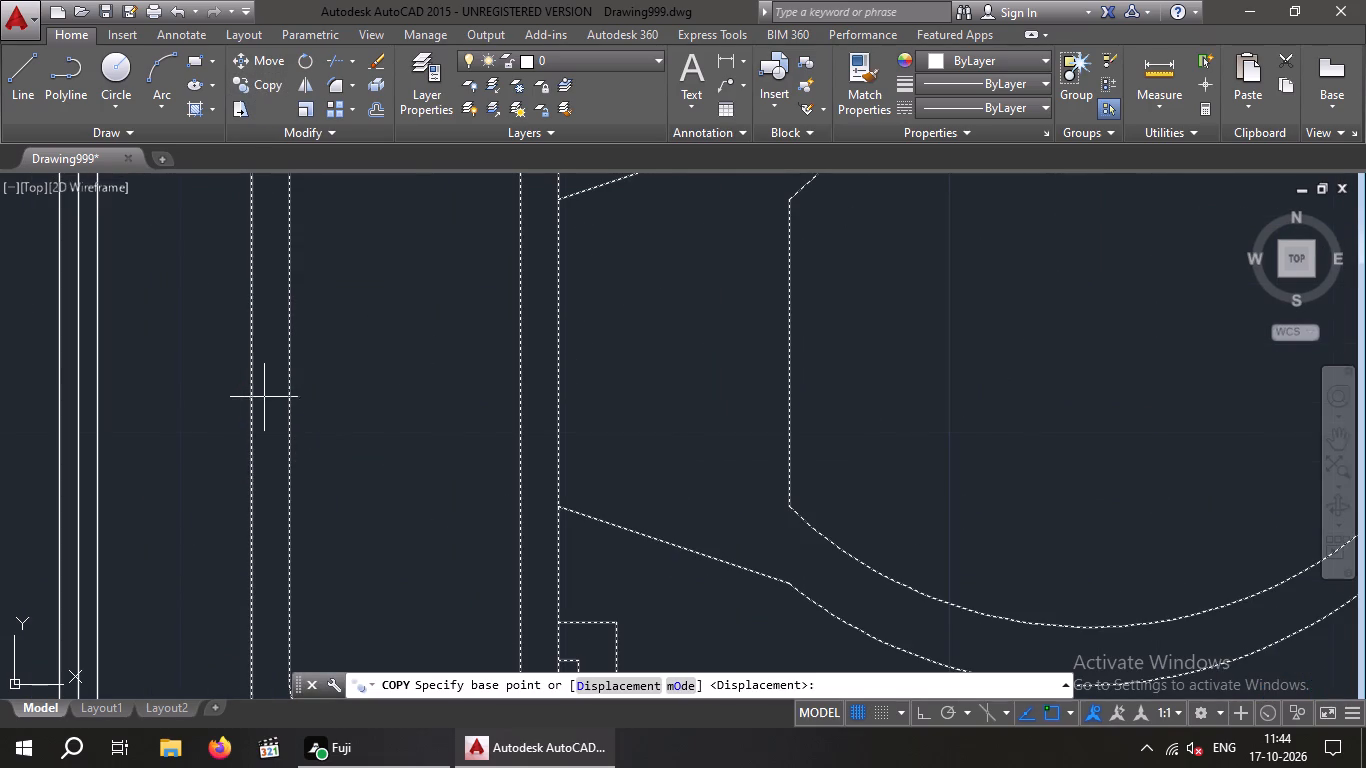
{"action": "left_click", "coordinate": [253, 351]}
{"action": "scroll", "coordinate": [270, 375], "scroll_direction": "down", "scroll_amount": 5}
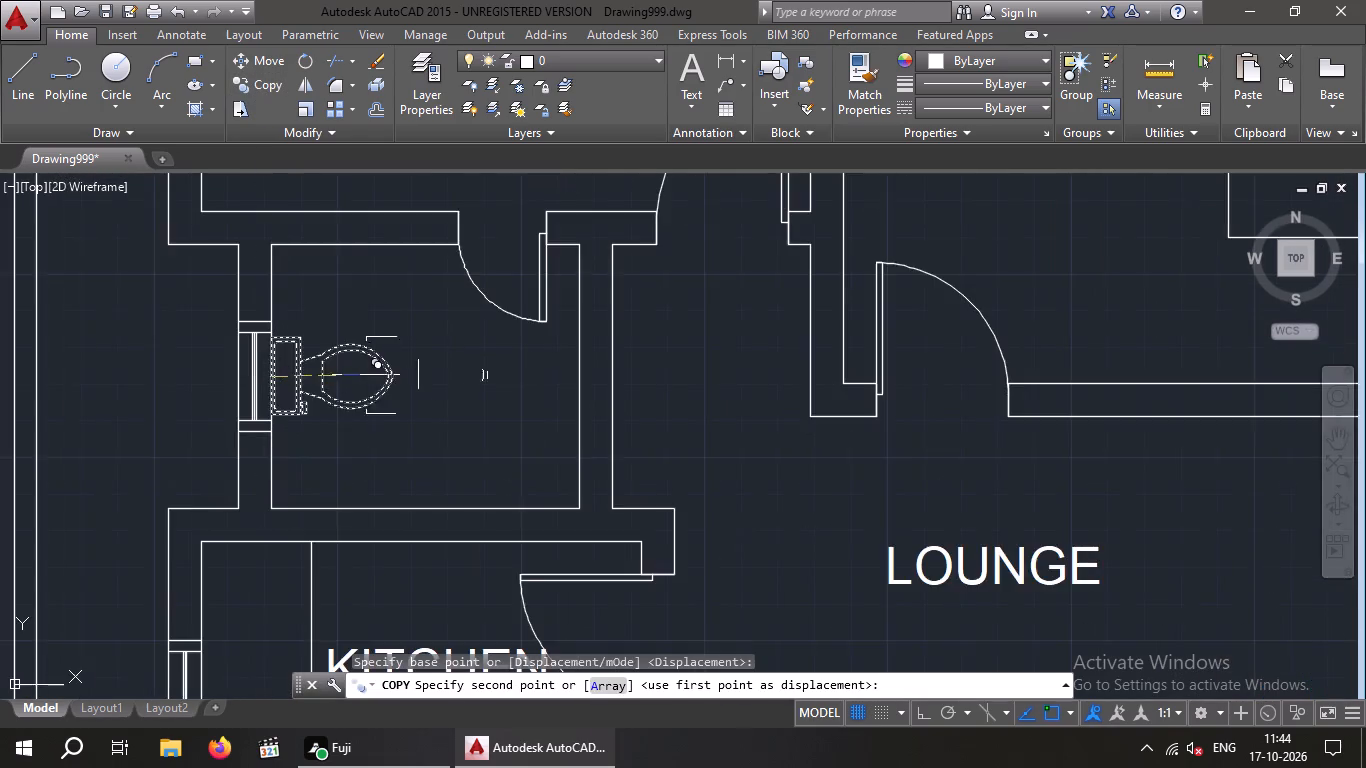
{"action": "scroll", "coordinate": [366, 371], "scroll_direction": "down", "scroll_amount": 3}
{"action": "middle_click_drag", "start_coordinate": [366, 371], "coordinate": [169, 487]}
{"action": "scroll", "coordinate": [377, 309], "scroll_direction": "up", "scroll_amount": 4}
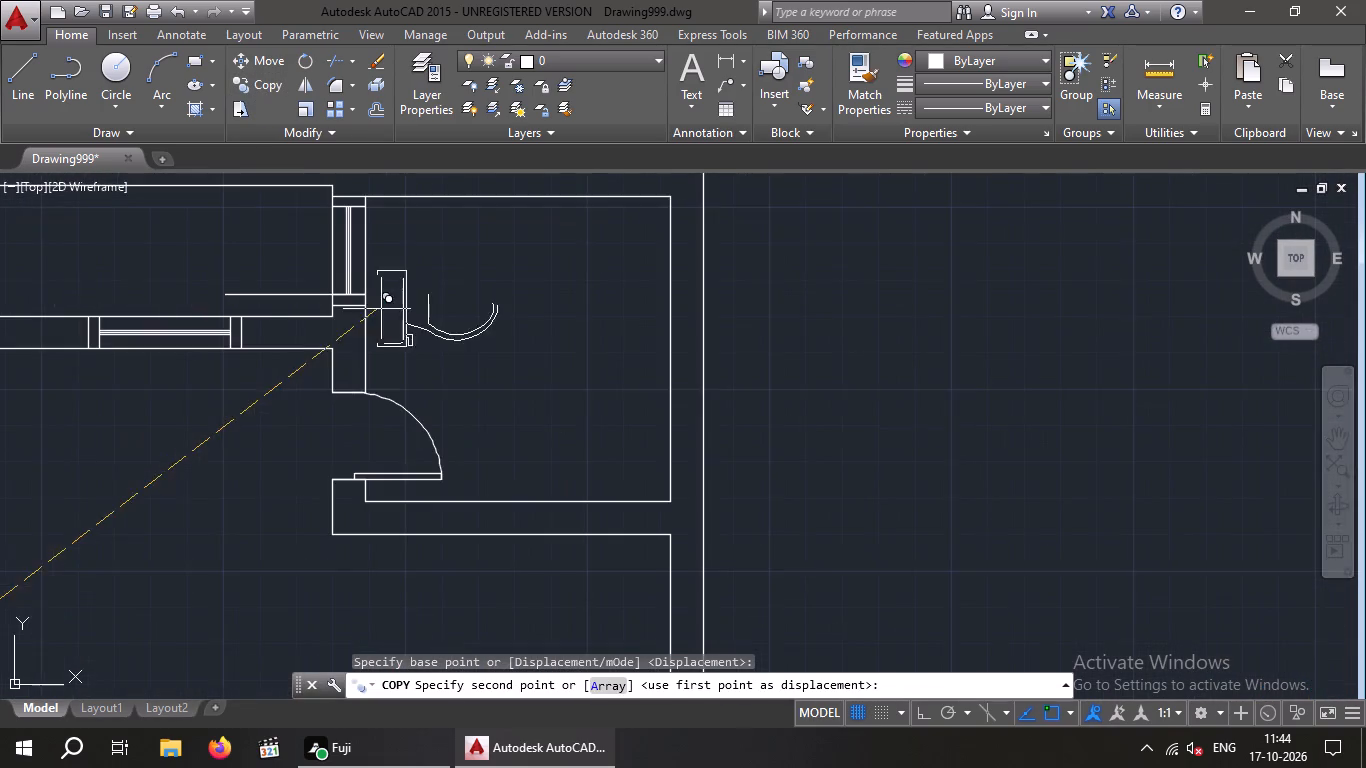
{"action": "middle_click_drag", "start_coordinate": [386, 326], "coordinate": [410, 462]}
{"action": "scroll", "coordinate": [391, 346], "scroll_direction": "up", "scroll_amount": 1}
{"action": "scroll", "coordinate": [406, 430], "scroll_direction": "up", "scroll_amount": 4}
{"action": "middle_click_drag", "start_coordinate": [333, 415], "coordinate": [473, 624]}
{"action": "left_click", "coordinate": [311, 468]}
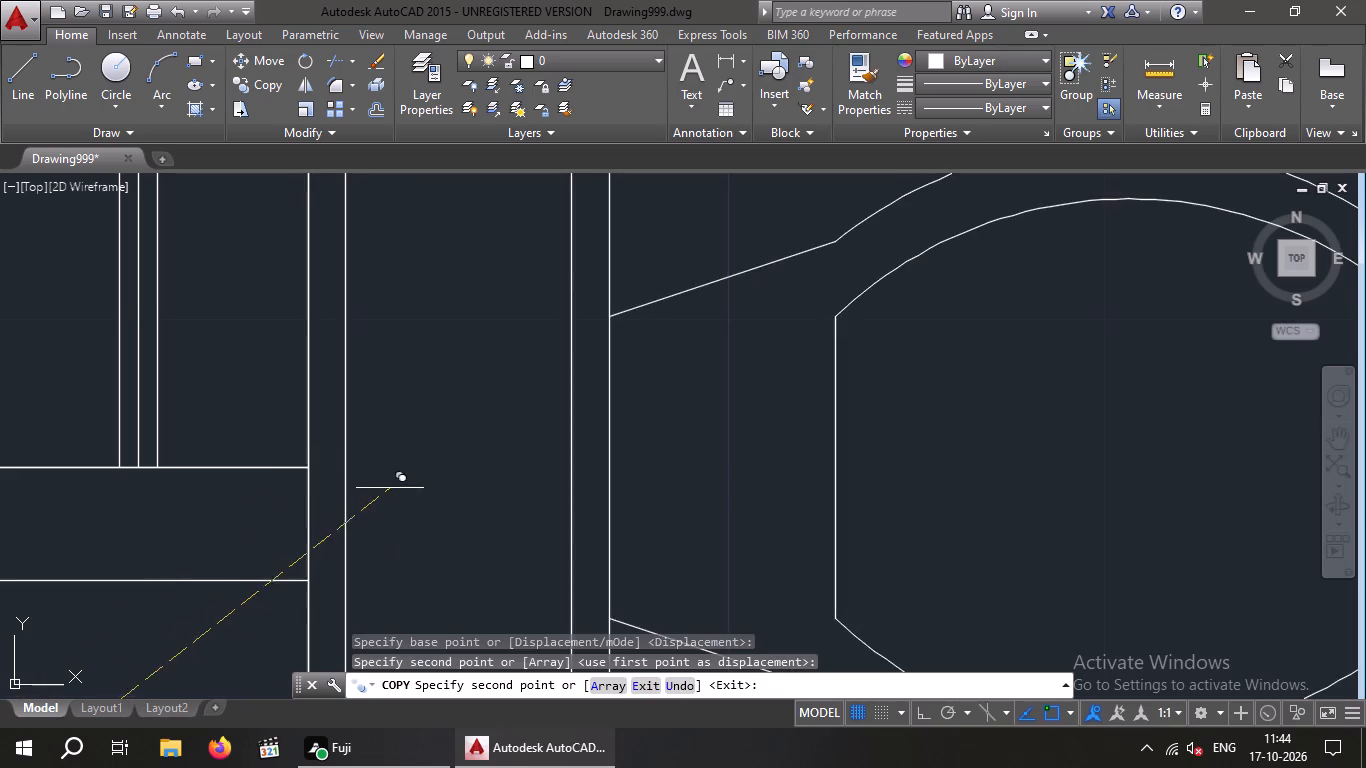
{"action": "scroll", "coordinate": [390, 488], "scroll_direction": "down", "scroll_amount": 4}
{"action": "key", "text": "Escape"}
Delete the horizontal guide line extending west from the northeast bathroom's wall behind the toilet.
{"action": "left_click", "coordinate": [263, 508]}
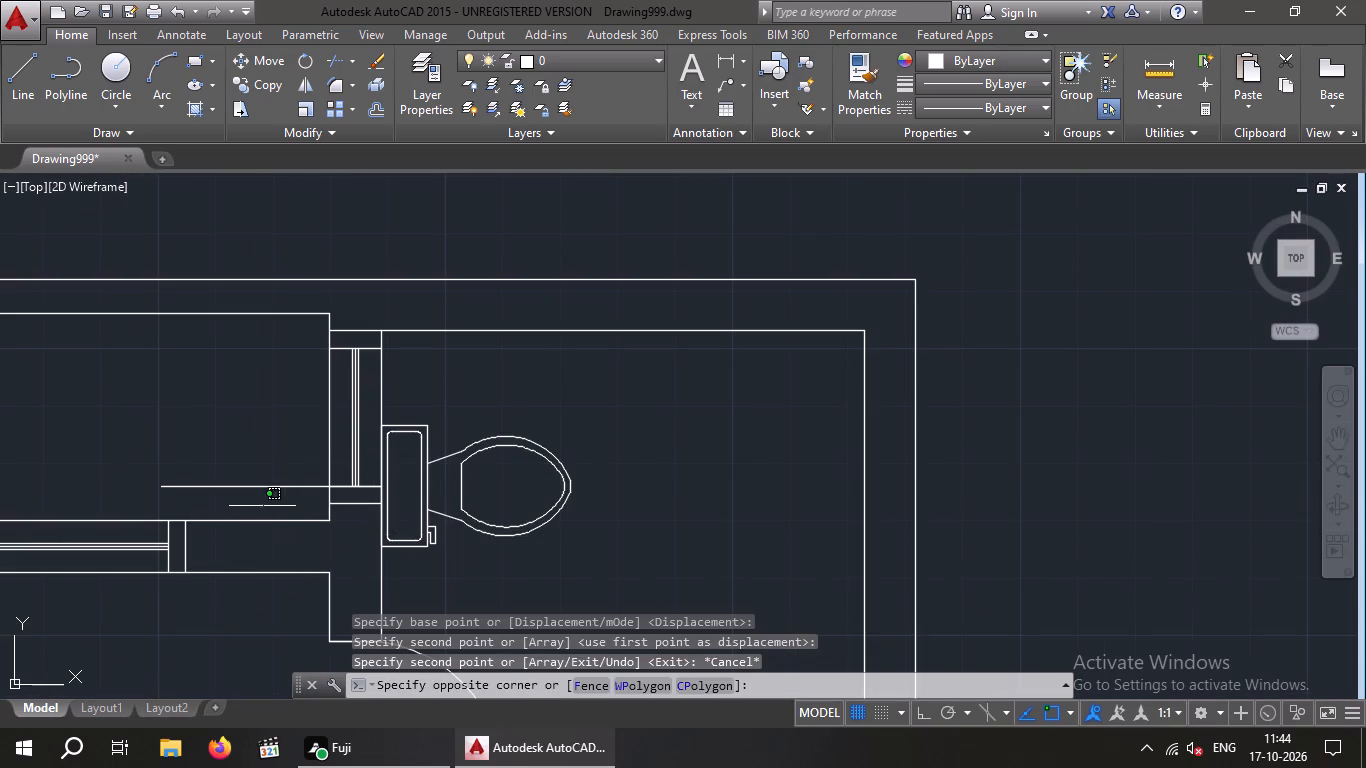
{"action": "left_click", "coordinate": [234, 473]}
{"action": "key", "text": "Delete"}
Rotate the three-seat sofa outside the plan by 180° about its southeast corner, with Ortho on.
{"action": "scroll", "coordinate": [302, 454], "scroll_direction": "down", "scroll_amount": 4}
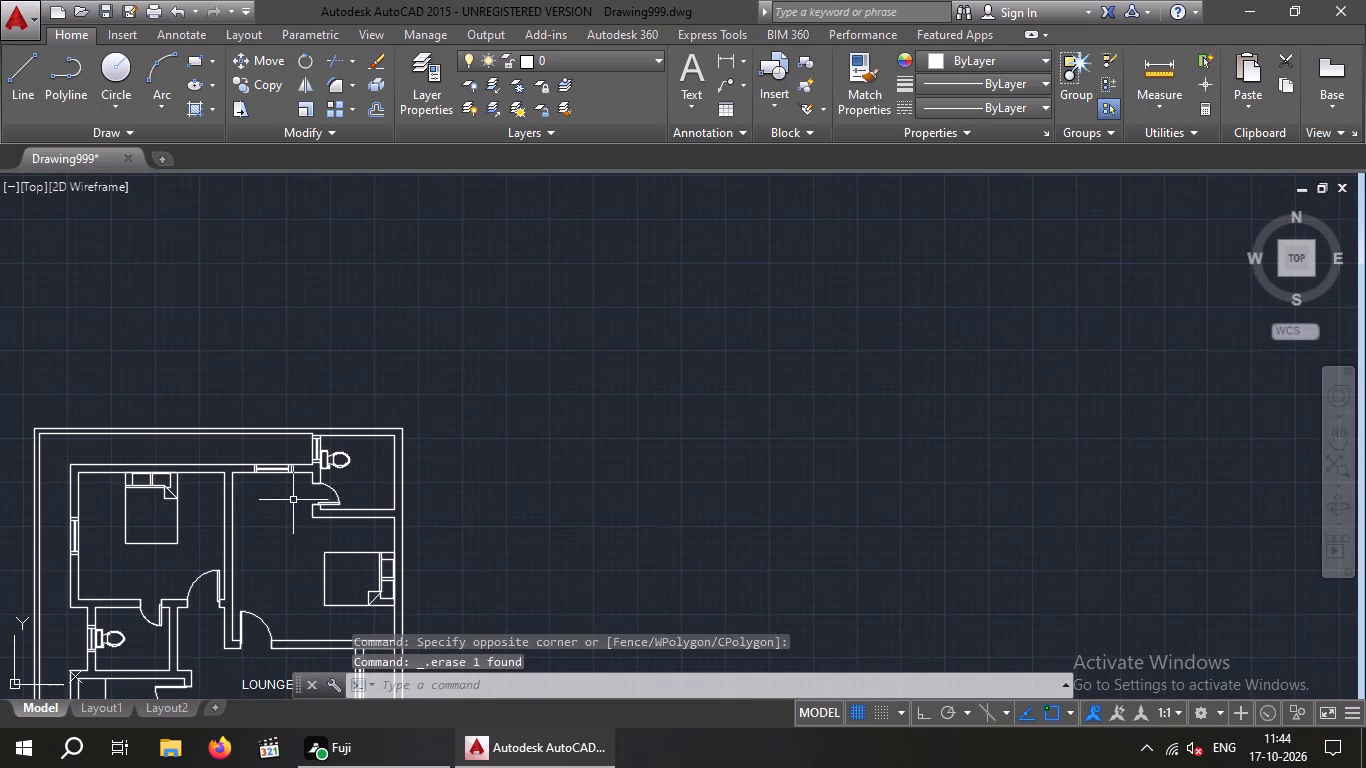
{"action": "middle_click_drag", "start_coordinate": [264, 524], "coordinate": [403, 463]}
{"action": "scroll", "coordinate": [408, 455], "scroll_direction": "down", "scroll_amount": 1}
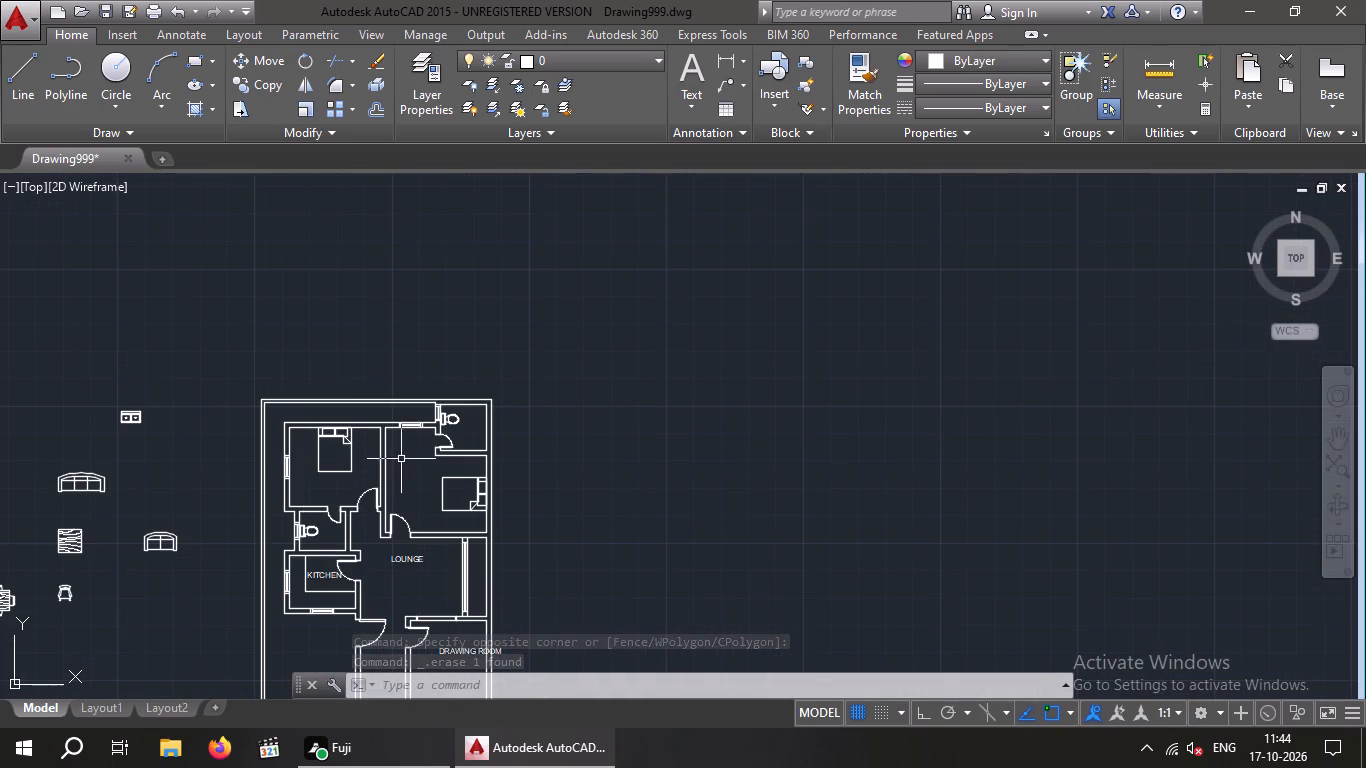
{"action": "middle_click_drag", "start_coordinate": [285, 528], "coordinate": [303, 454]}
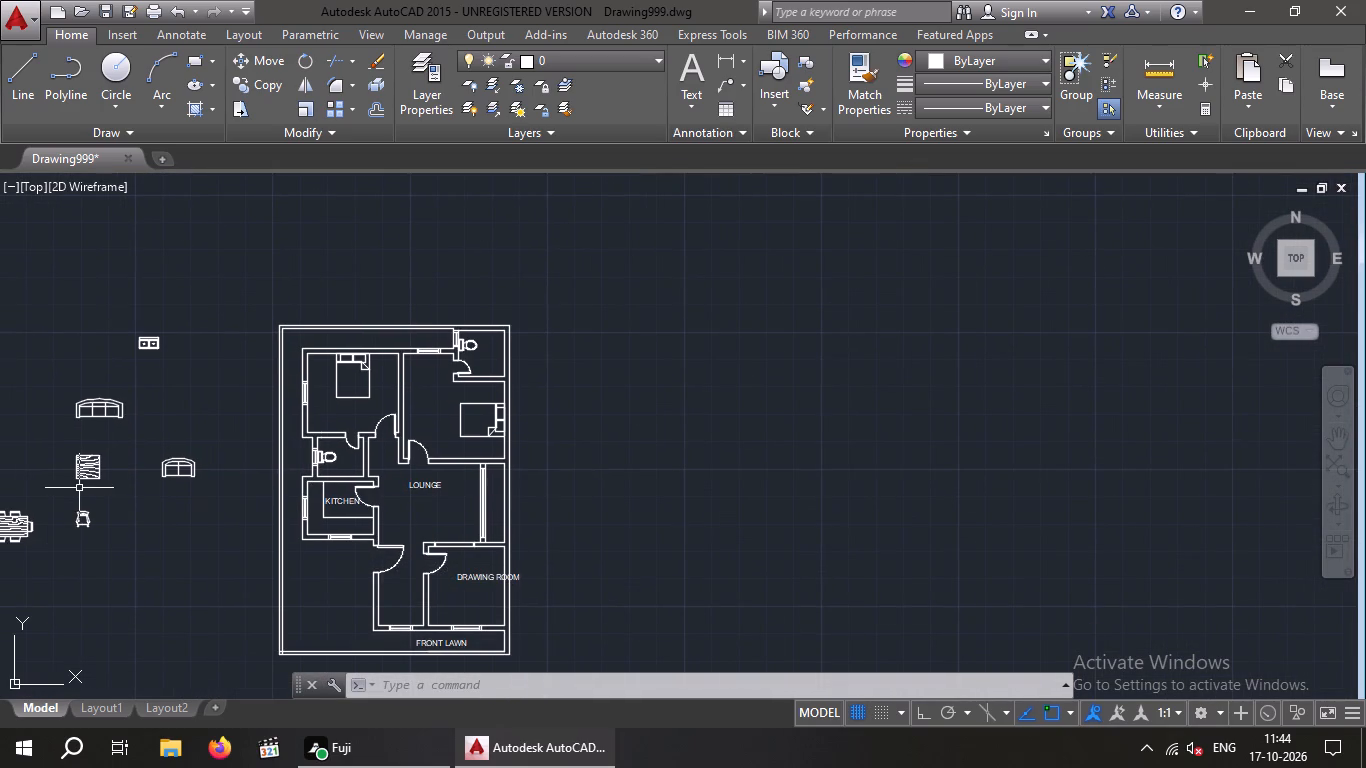
{"action": "middle_click_drag", "start_coordinate": [214, 477], "coordinate": [264, 460]}
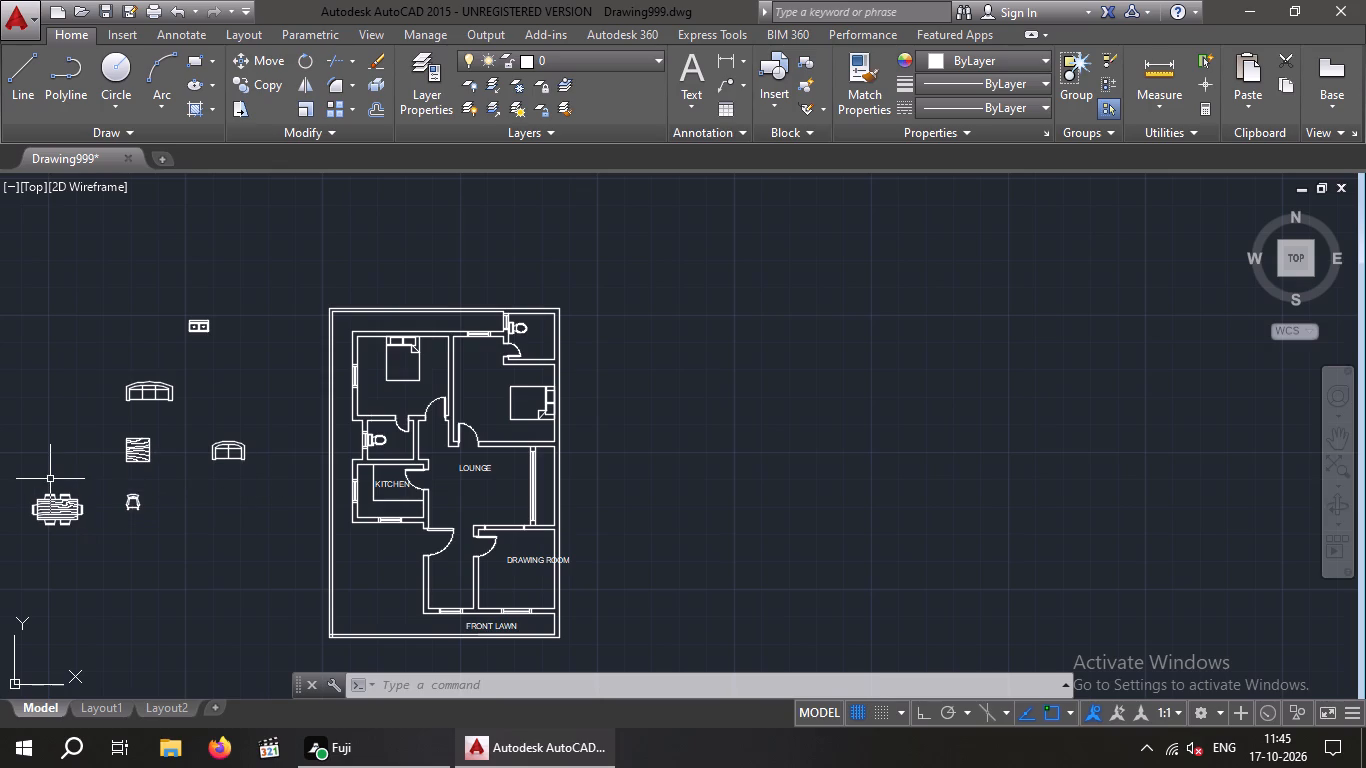
{"action": "scroll", "coordinate": [147, 431], "scroll_direction": "up", "scroll_amount": 2}
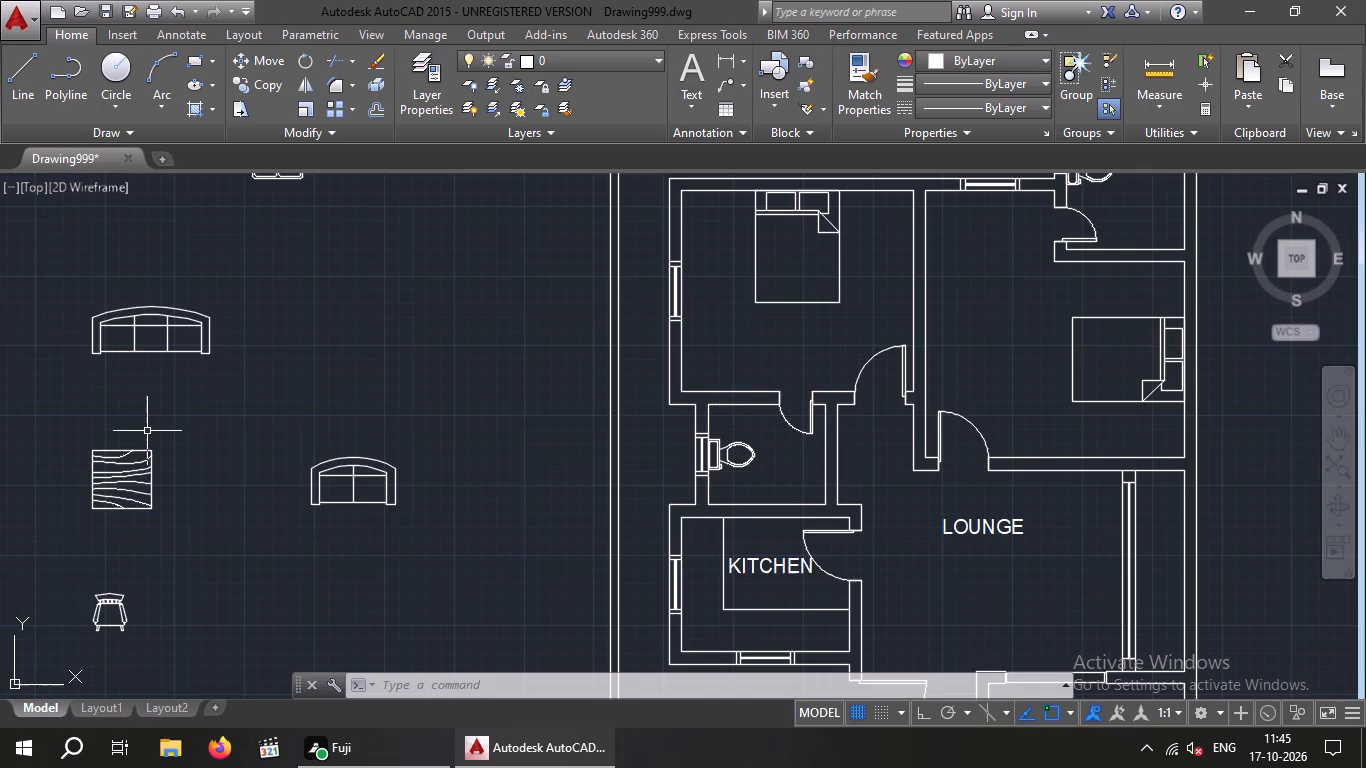
{"action": "scroll", "coordinate": [147, 431], "scroll_direction": "down", "scroll_amount": 1}
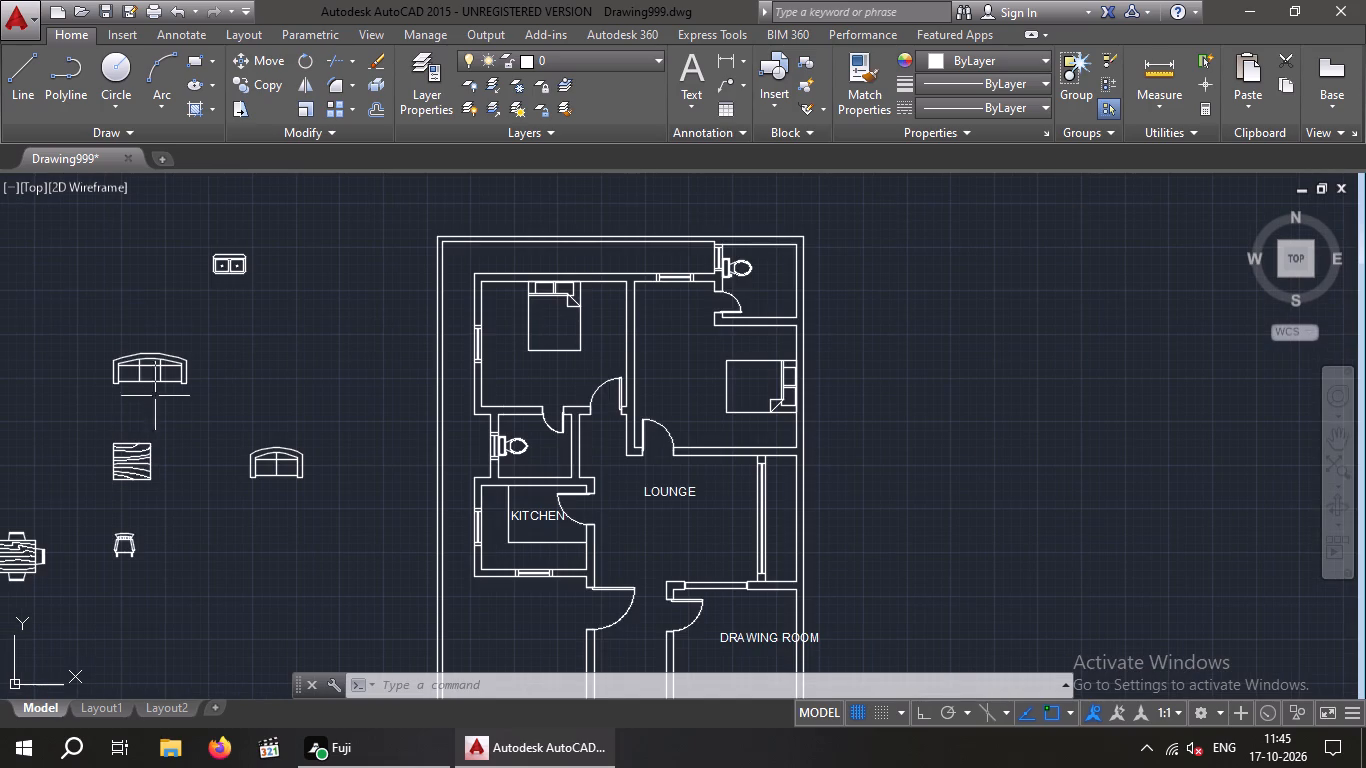
{"action": "left_click_drag", "start_coordinate": [81, 334], "coordinate": [153, 344]}
{"action": "left_click", "coordinate": [240, 406]}
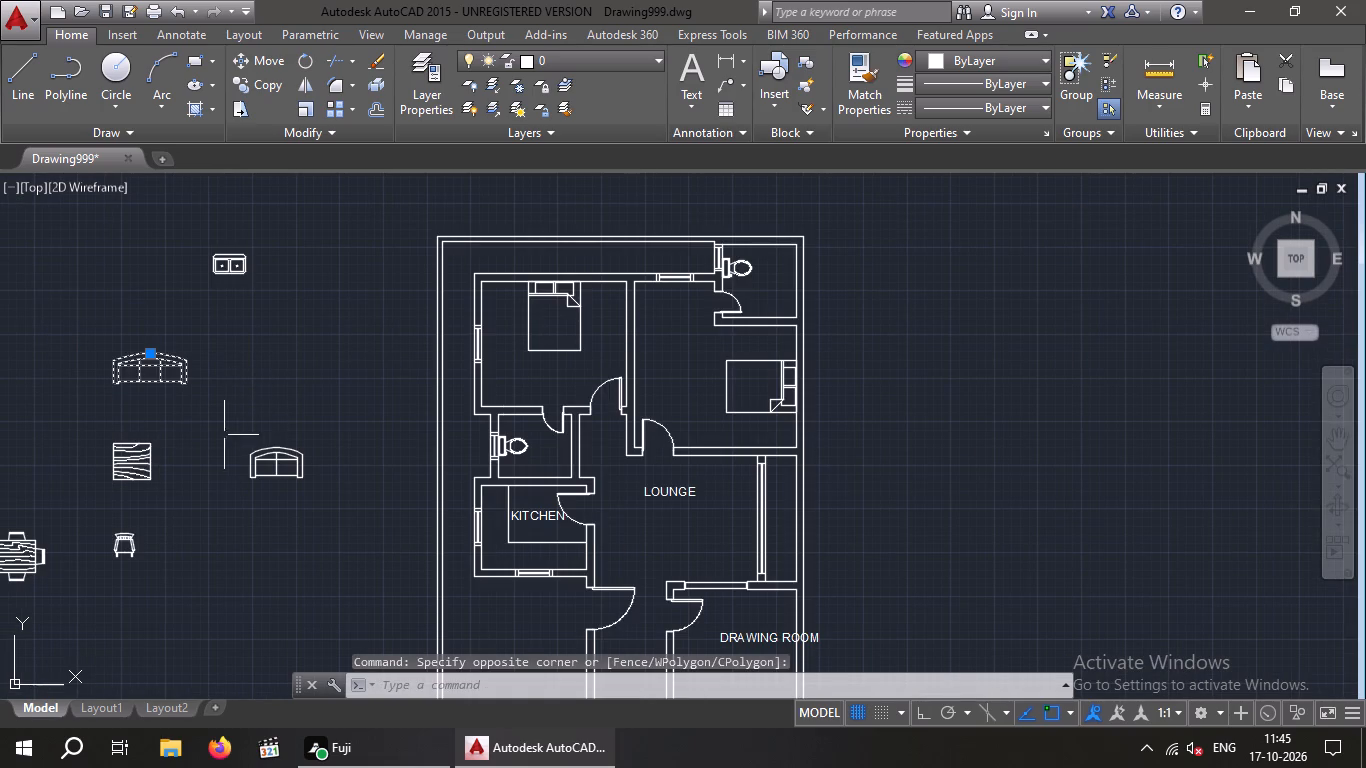
{"action": "left_click", "coordinate": [221, 431]}
{"action": "left_click", "coordinate": [259, 371]}
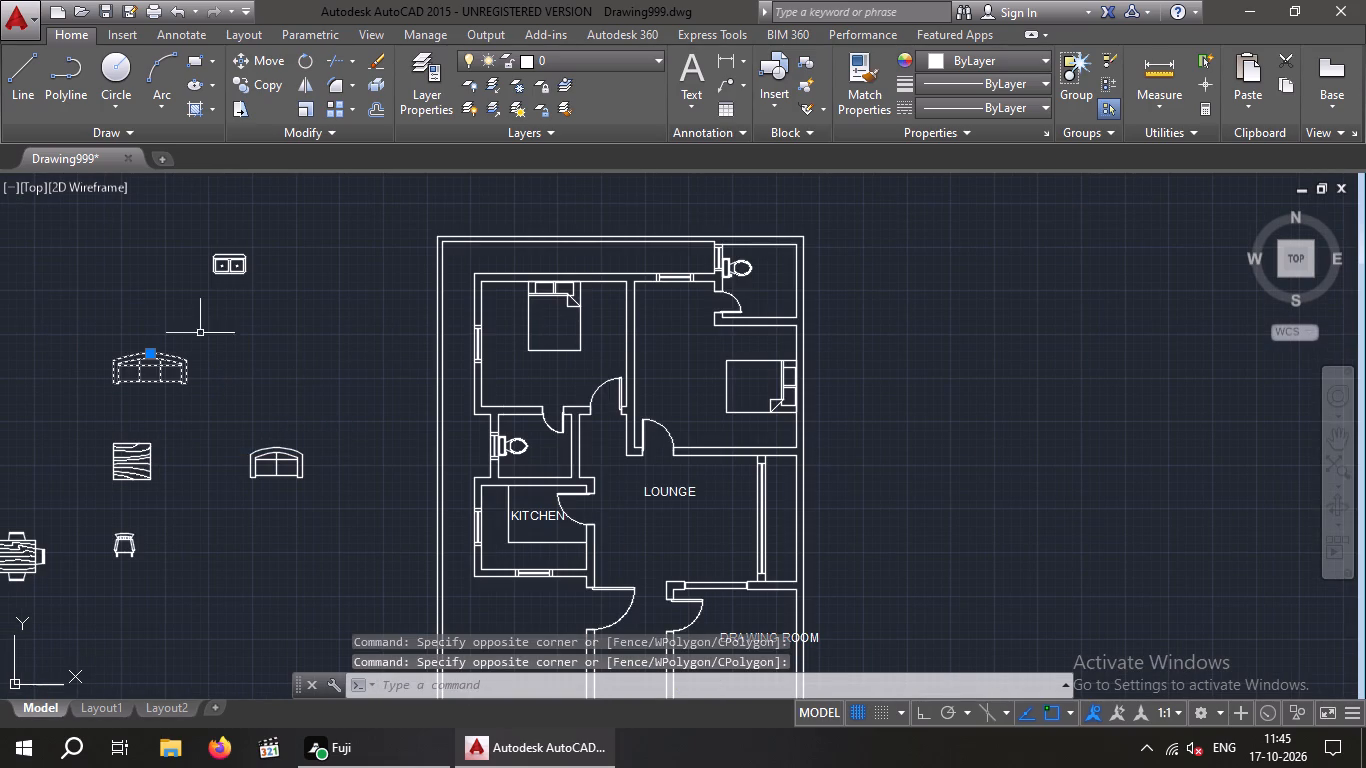
{"action": "left_click", "coordinate": [924, 716]}
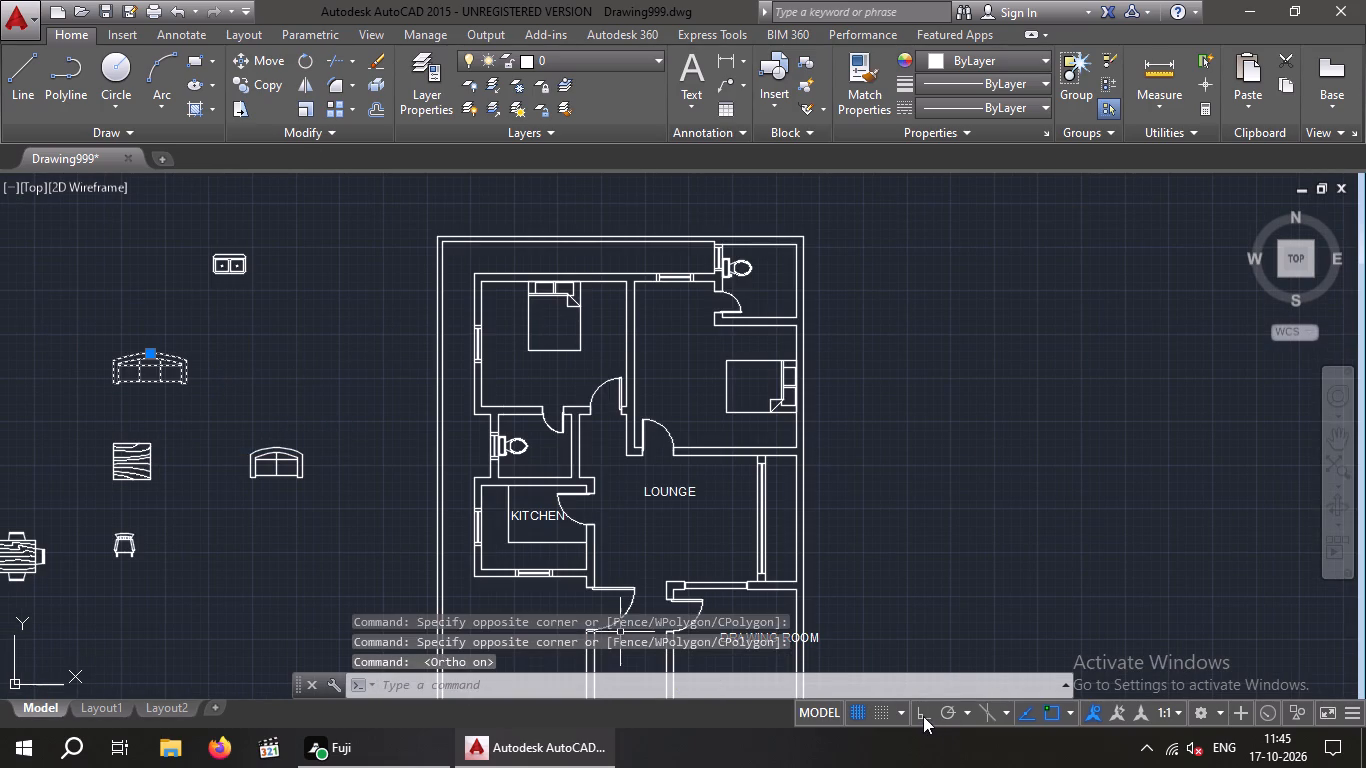
{"action": "left_click", "coordinate": [303, 55]}
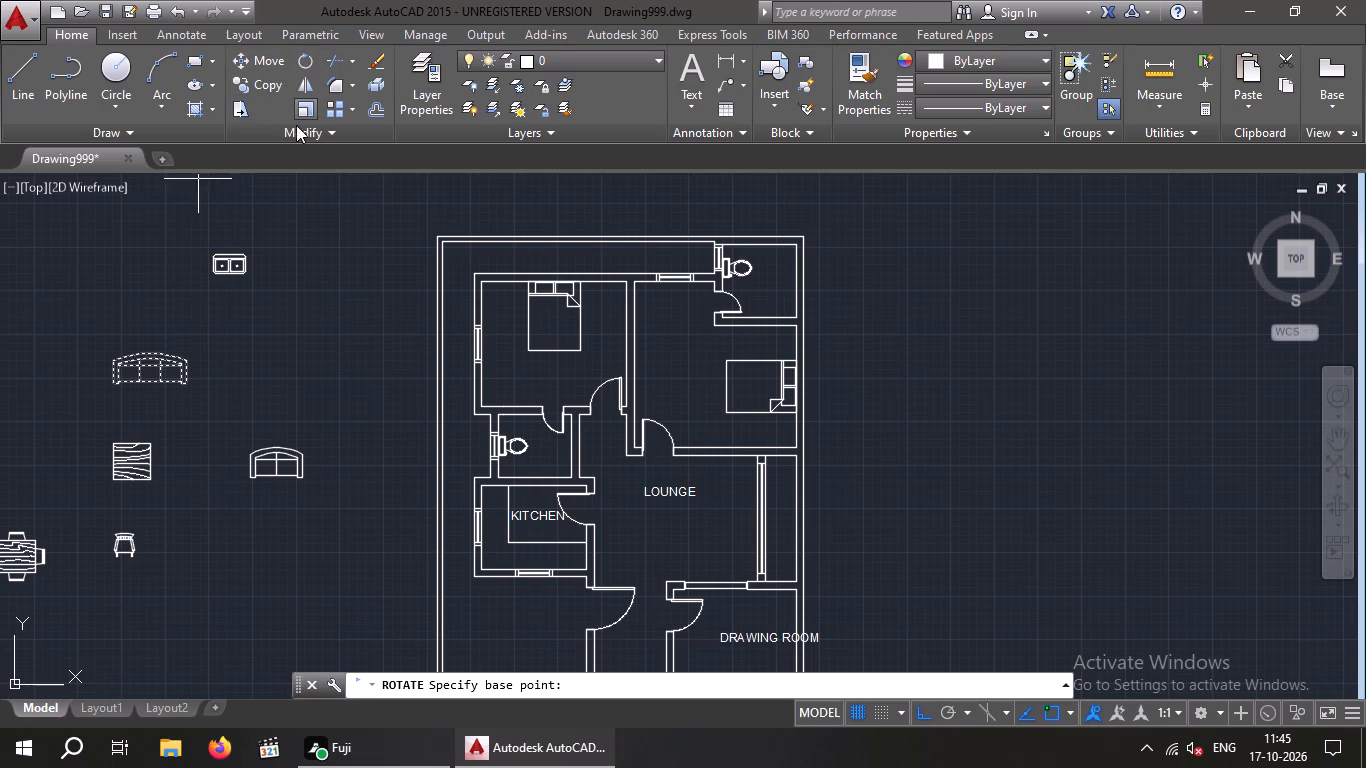
{"action": "left_click_drag", "start_coordinate": [188, 385], "coordinate": [187, 399]}
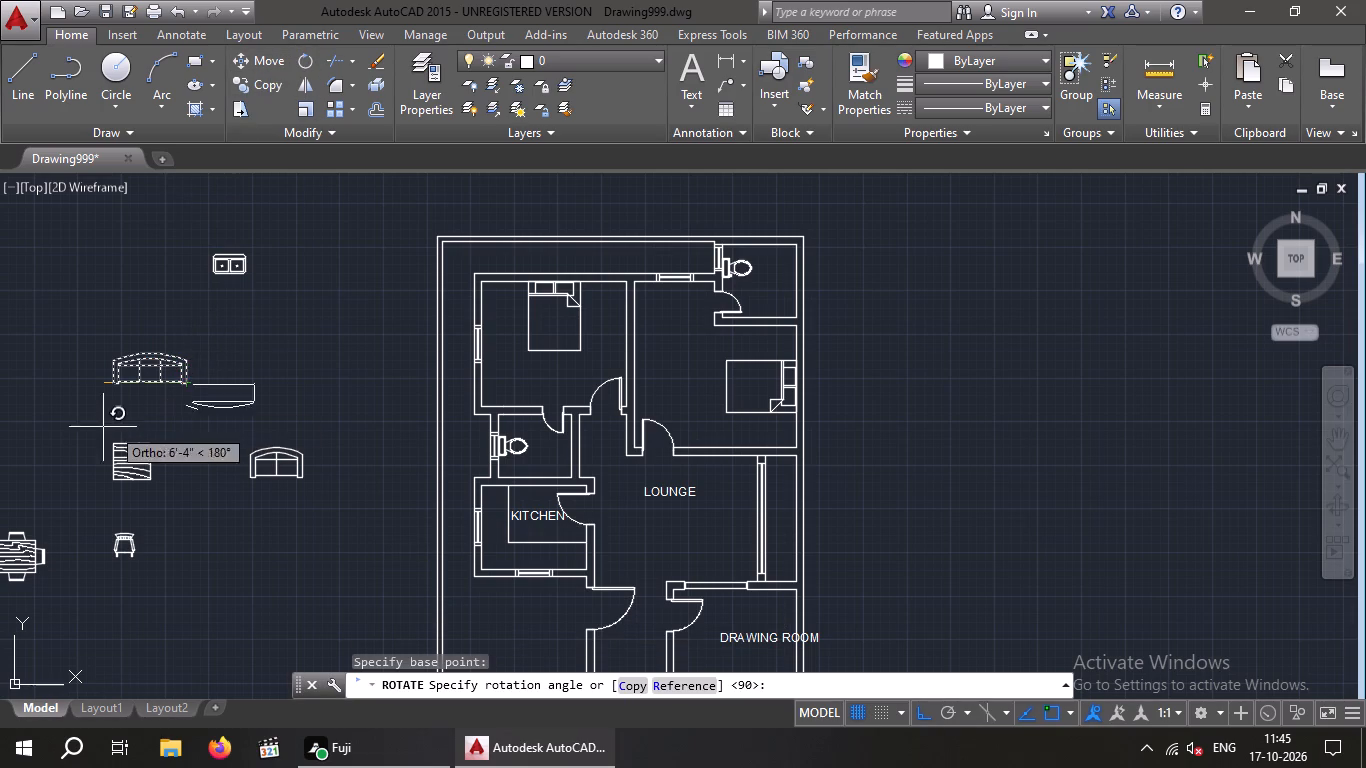
{"action": "left_click", "coordinate": [46, 401]}
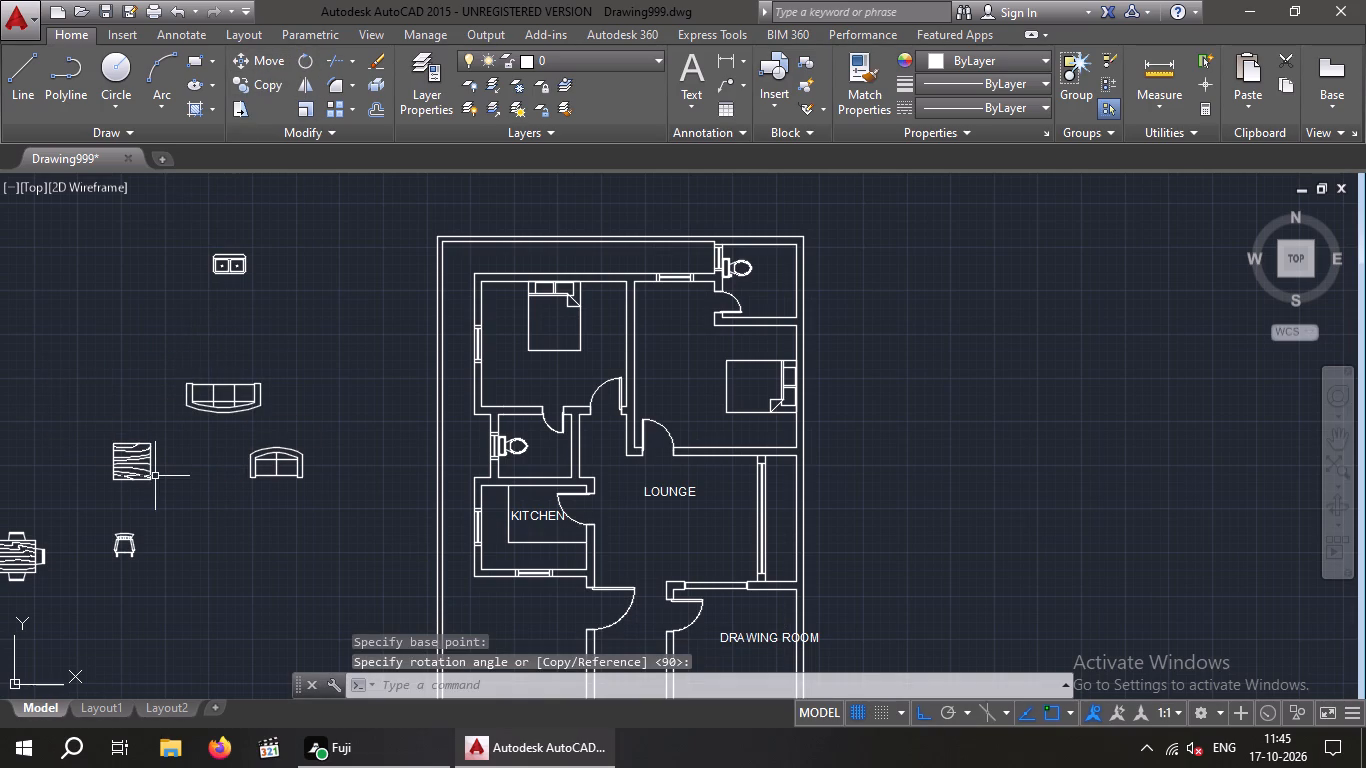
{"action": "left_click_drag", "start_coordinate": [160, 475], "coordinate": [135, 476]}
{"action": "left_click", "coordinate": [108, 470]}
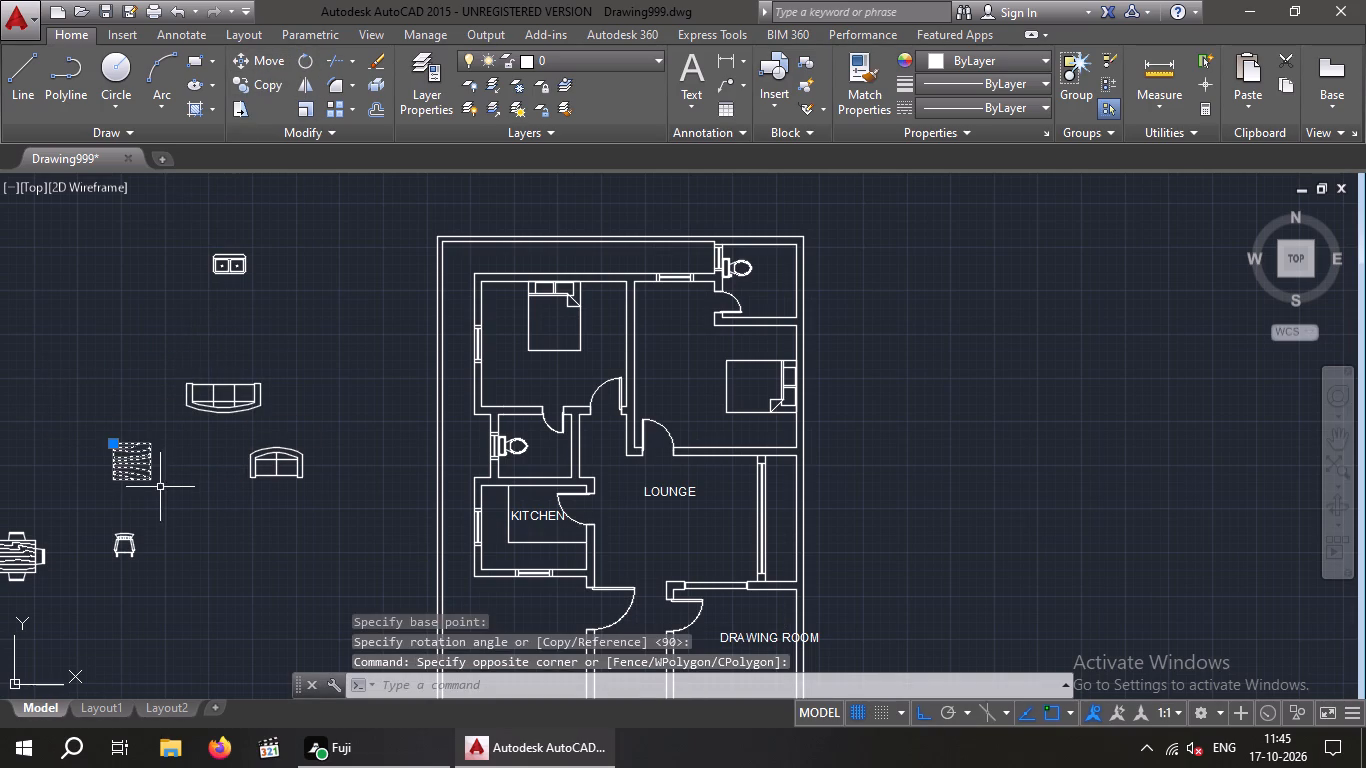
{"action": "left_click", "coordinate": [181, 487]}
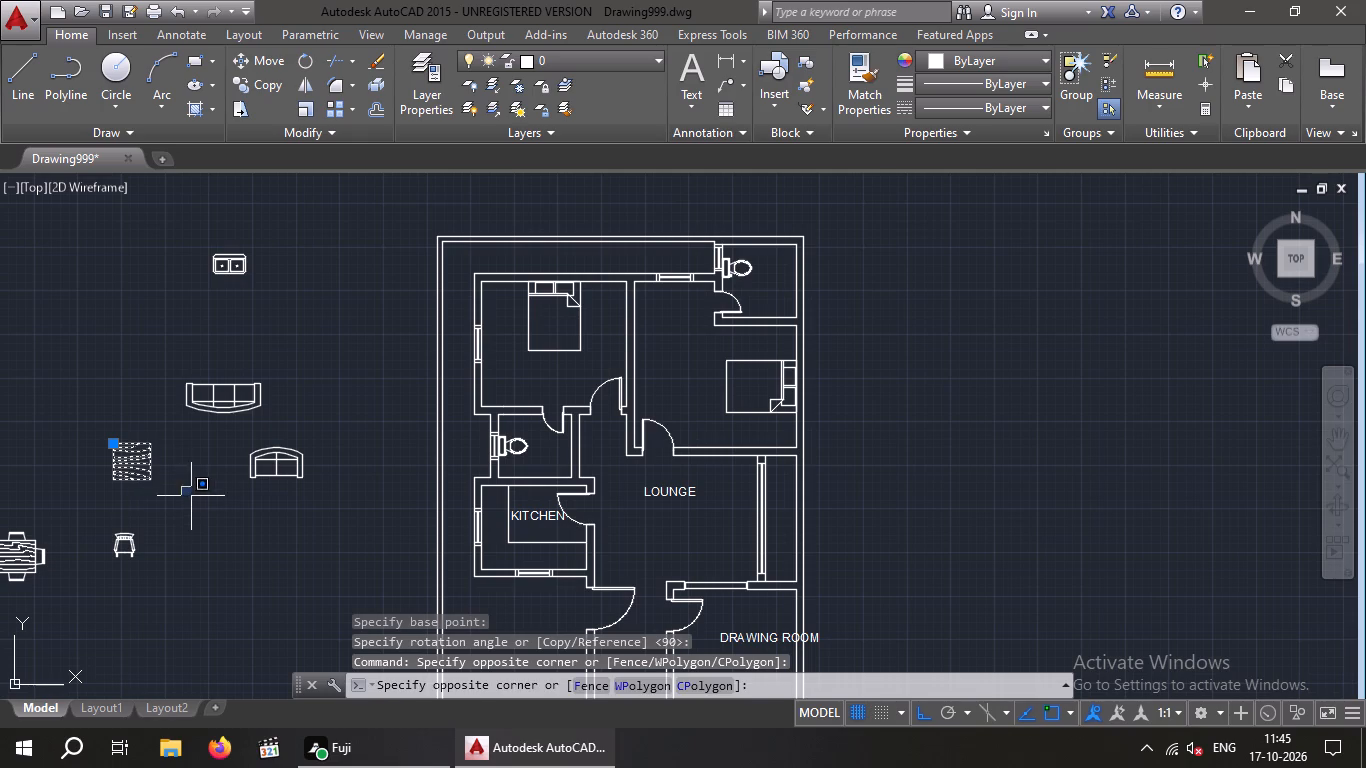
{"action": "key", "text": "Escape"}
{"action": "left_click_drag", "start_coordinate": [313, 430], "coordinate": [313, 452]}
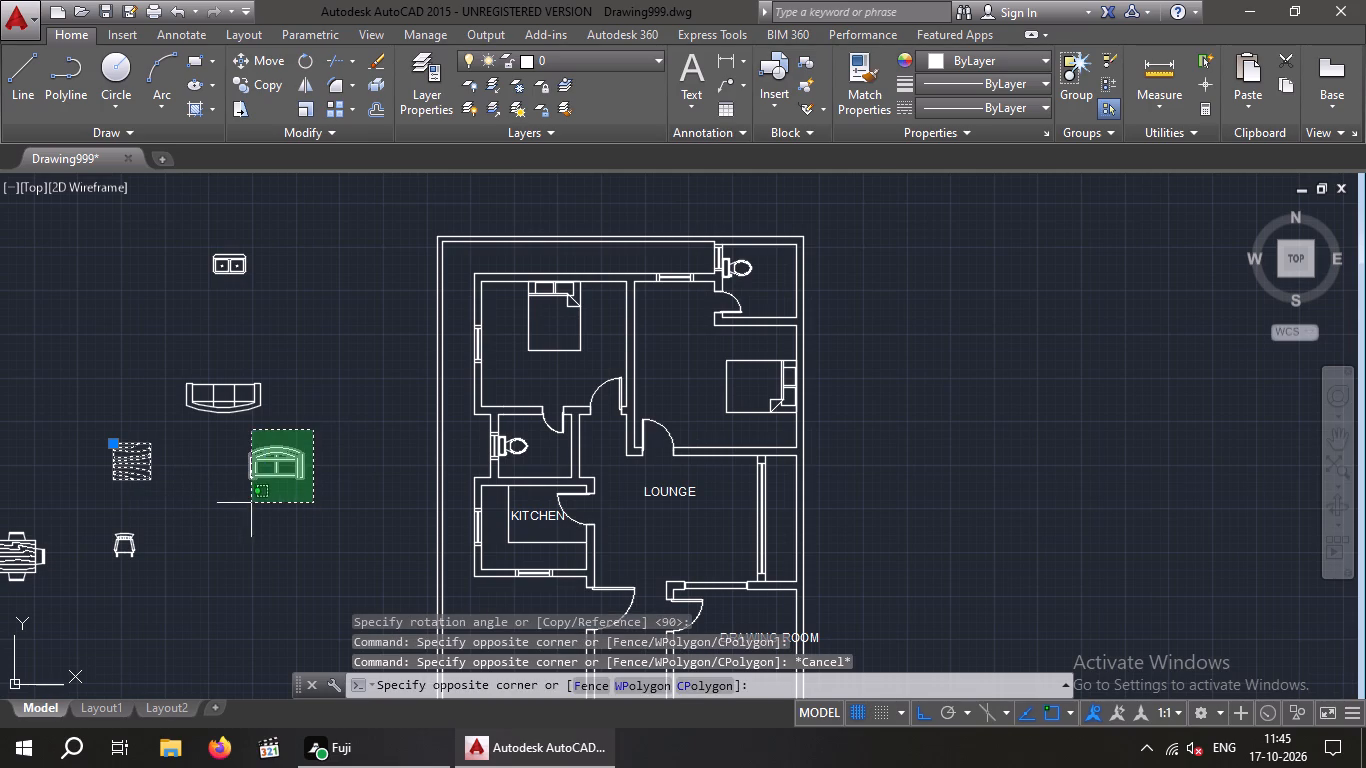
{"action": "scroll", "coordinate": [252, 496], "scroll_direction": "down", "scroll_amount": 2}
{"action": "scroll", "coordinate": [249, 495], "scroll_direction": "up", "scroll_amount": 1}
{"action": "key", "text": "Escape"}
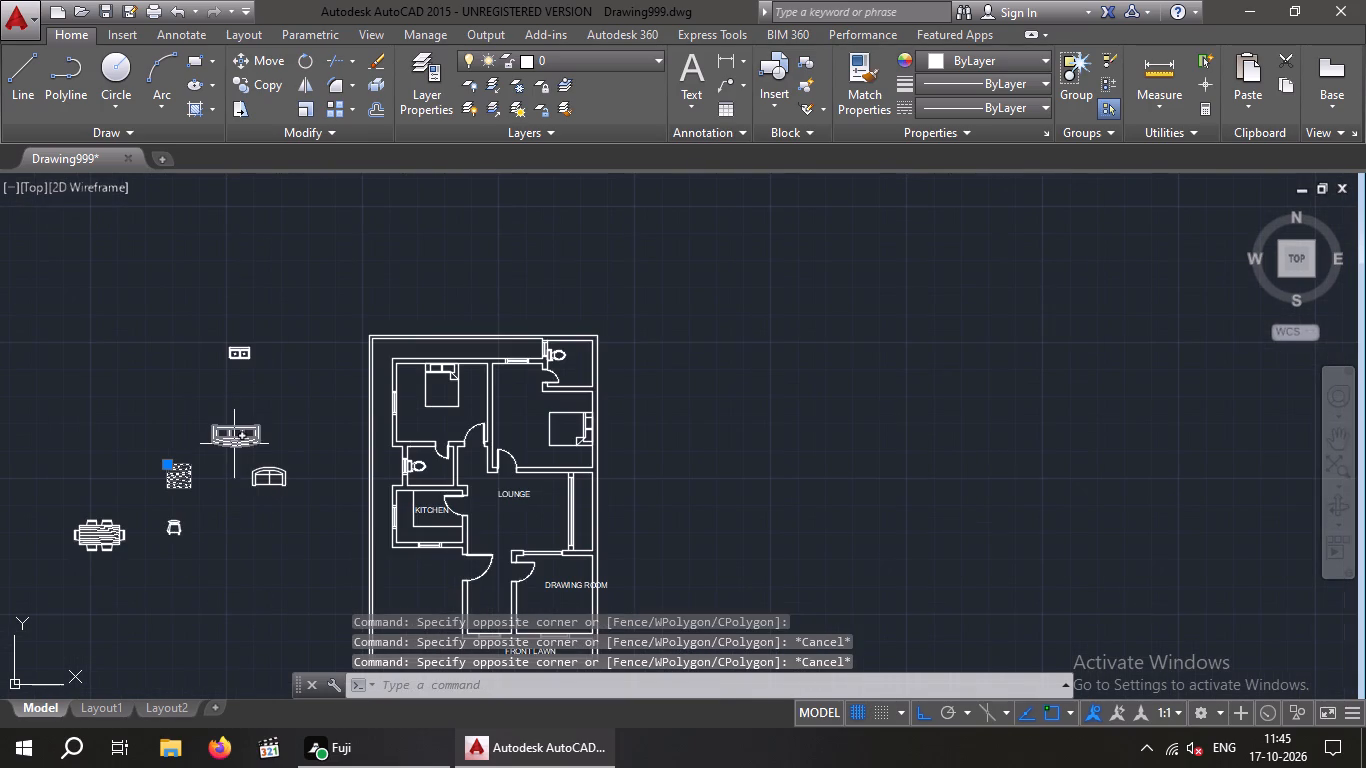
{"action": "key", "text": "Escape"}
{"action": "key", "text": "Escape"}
Move the rotated three-seat sofa by its curved back's midpoint to just inside the drawing room's south window, with Ortho off.
{"action": "scroll", "coordinate": [250, 432], "scroll_direction": "up", "scroll_amount": 3}
{"action": "left_click_drag", "start_coordinate": [301, 388], "coordinate": [245, 467]}
{"action": "left_click", "coordinate": [152, 493]}
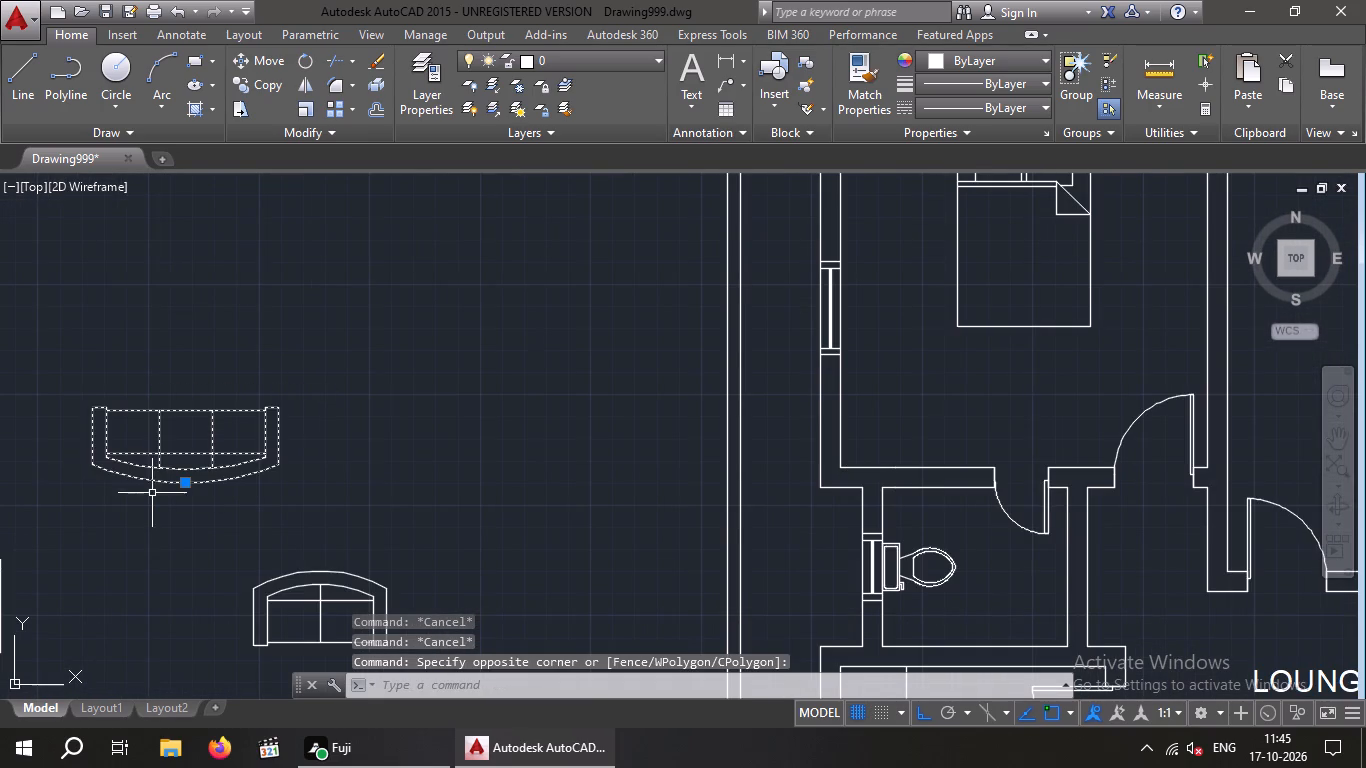
{"action": "left_click", "coordinate": [263, 57]}
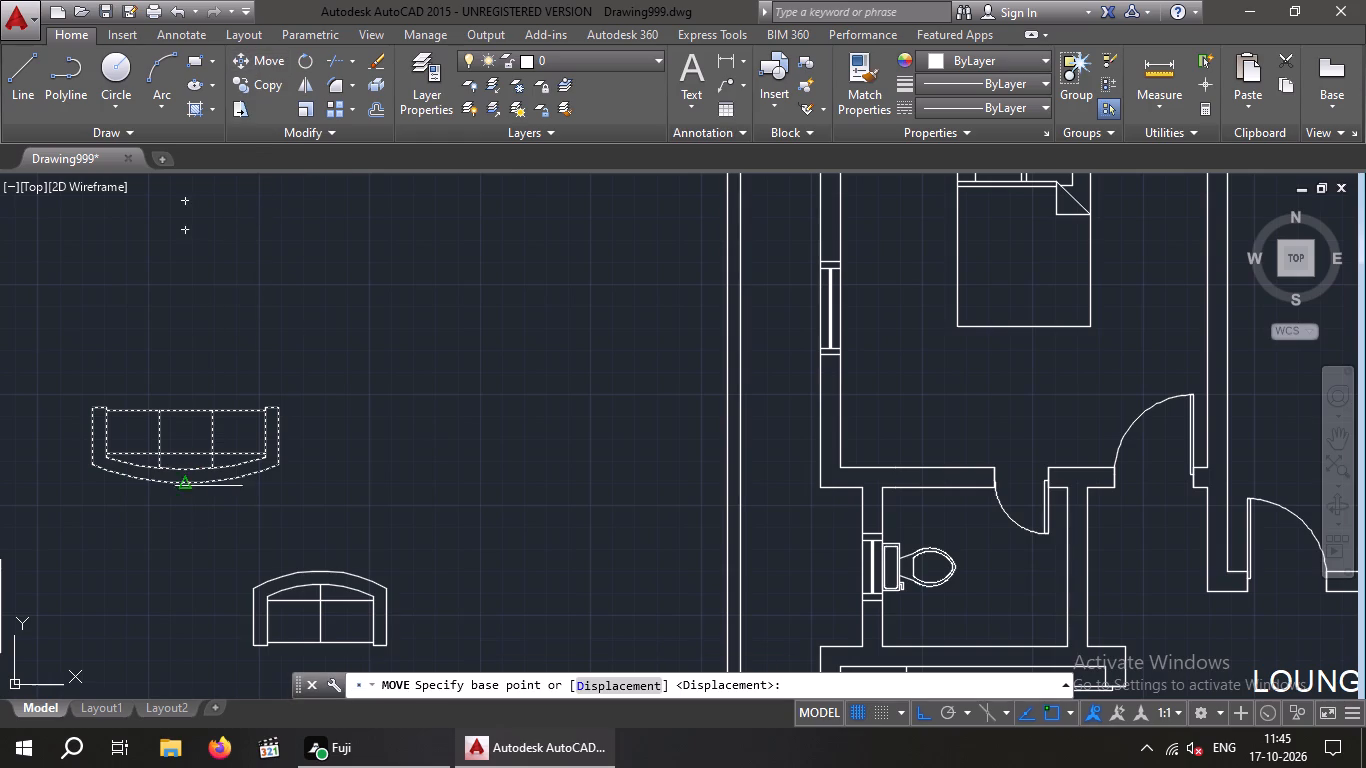
{"action": "scroll", "coordinate": [180, 489], "scroll_direction": "up", "scroll_amount": 2}
{"action": "left_click", "coordinate": [185, 481]}
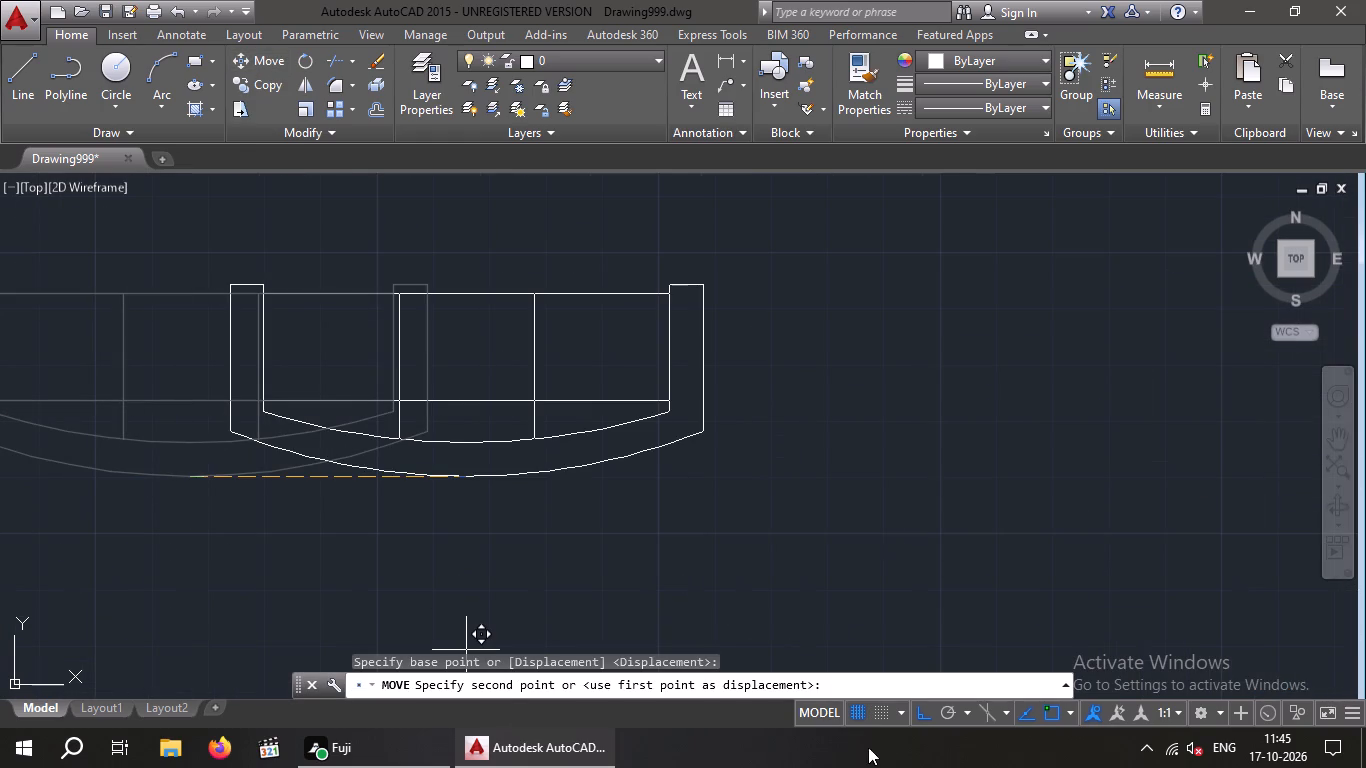
{"action": "left_click", "coordinate": [918, 711]}
{"action": "scroll", "coordinate": [832, 642], "scroll_direction": "down", "scroll_amount": 3}
{"action": "middle_click_drag", "start_coordinate": [842, 618], "coordinate": [301, 439]}
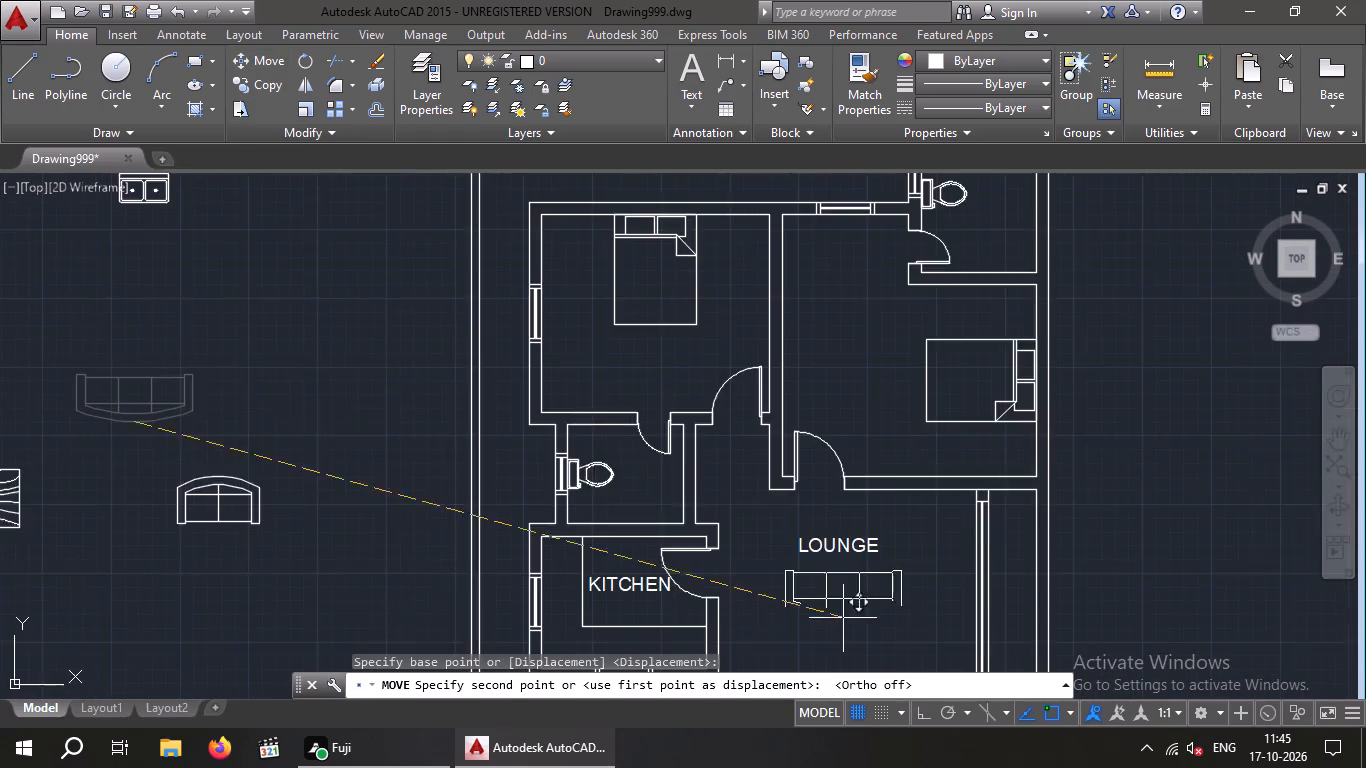
{"action": "scroll", "coordinate": [402, 428], "scroll_direction": "down", "scroll_amount": 2}
{"action": "scroll", "coordinate": [621, 603], "scroll_direction": "up", "scroll_amount": 3}
{"action": "middle_click_drag", "start_coordinate": [620, 615], "coordinate": [516, 412]}
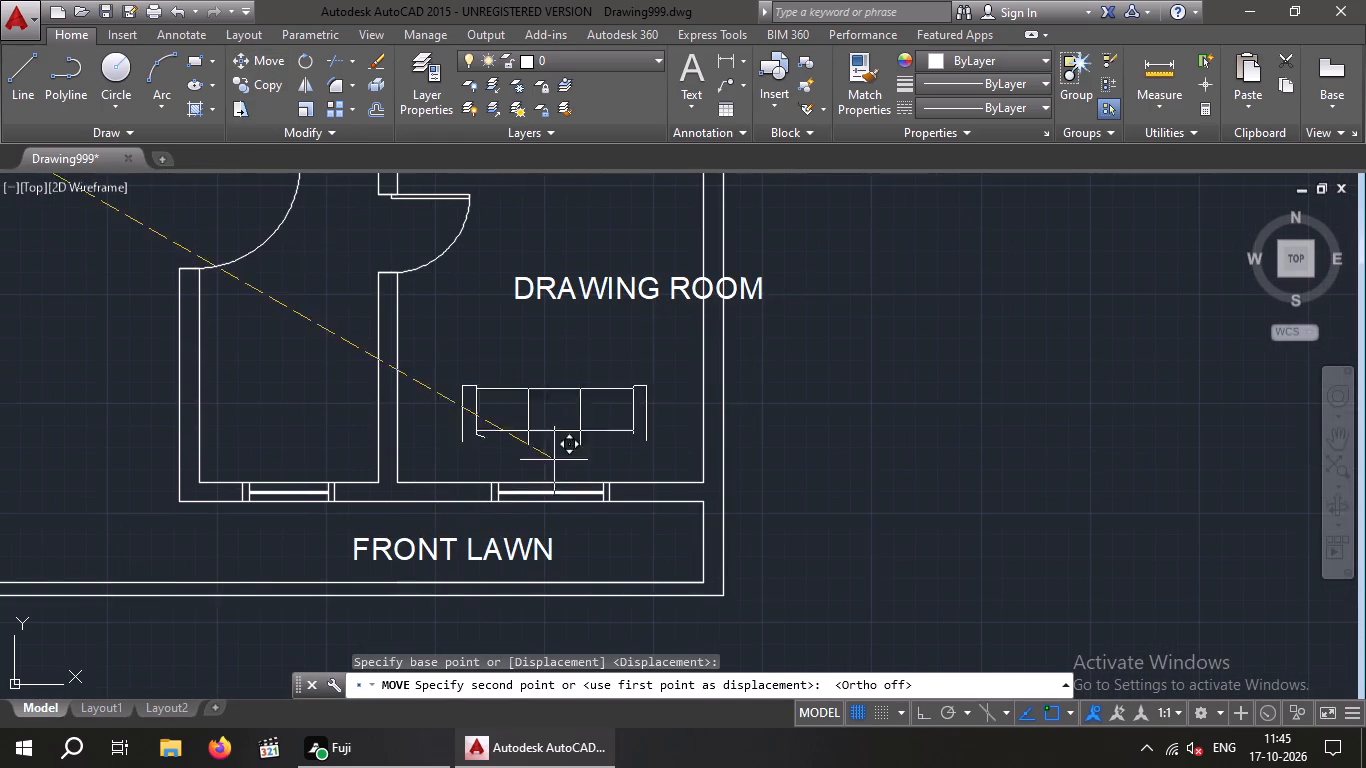
{"action": "scroll", "coordinate": [548, 465], "scroll_direction": "up", "scroll_amount": 3}
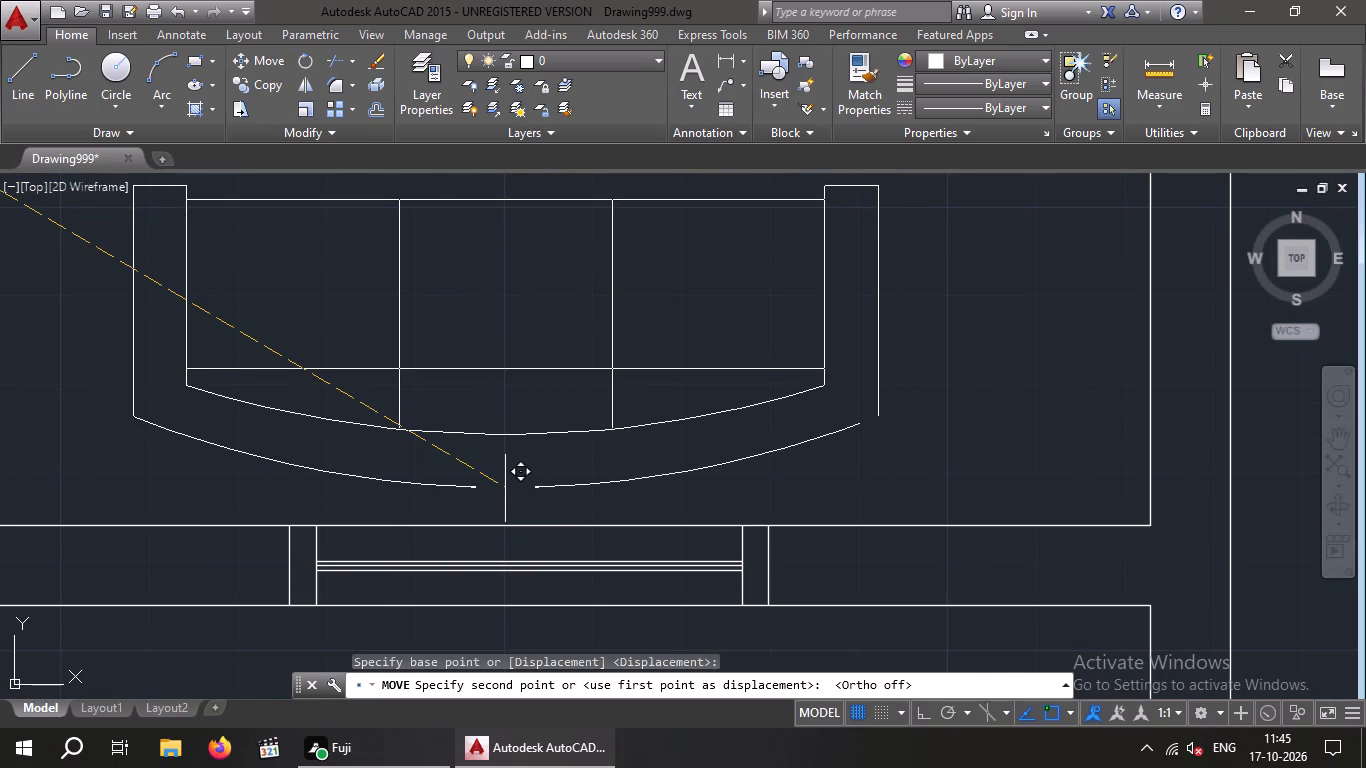
{"action": "left_click", "coordinate": [505, 488]}
{"action": "key", "text": "Escape"}
{"action": "scroll", "coordinate": [540, 481], "scroll_direction": "down", "scroll_amount": 3}
{"action": "middle_click_drag", "start_coordinate": [513, 439], "coordinate": [538, 495]}
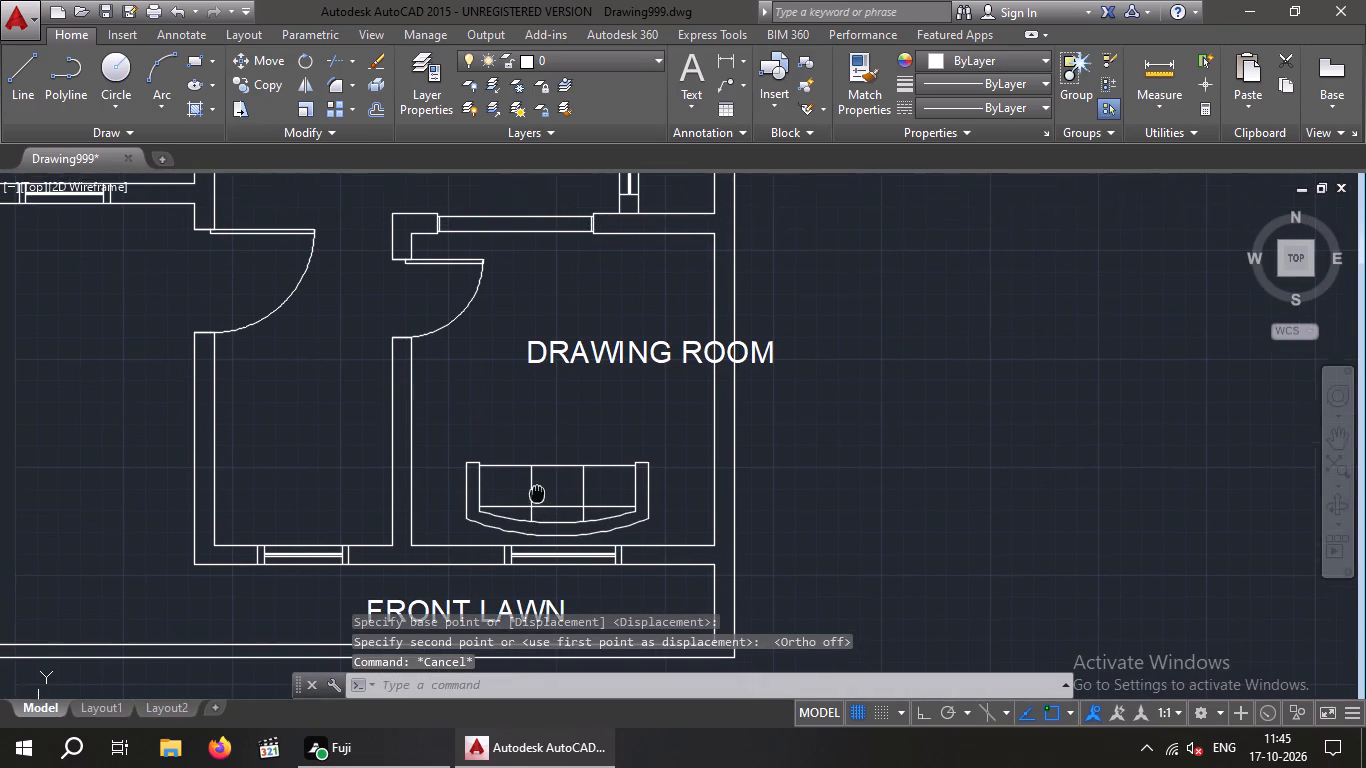
{"action": "scroll", "coordinate": [541, 465], "scroll_direction": "down", "scroll_amount": 2}
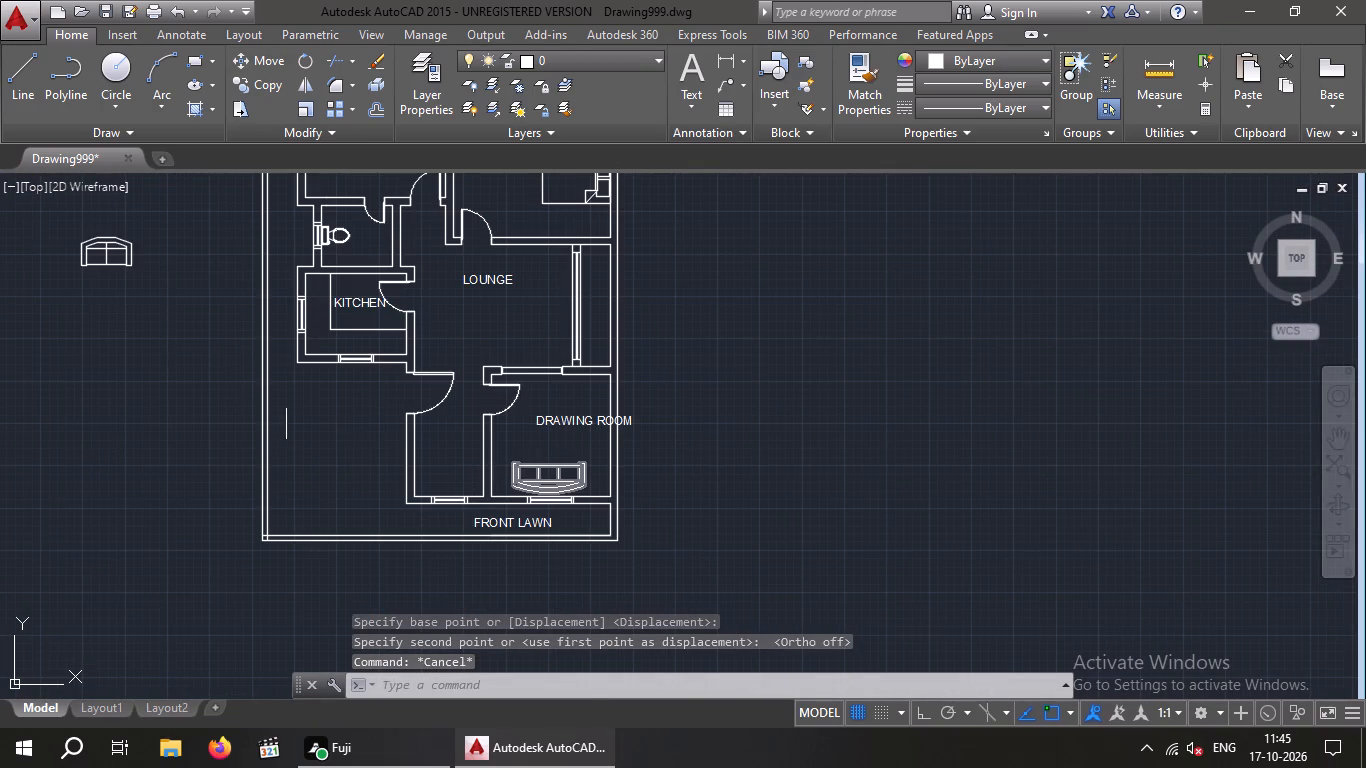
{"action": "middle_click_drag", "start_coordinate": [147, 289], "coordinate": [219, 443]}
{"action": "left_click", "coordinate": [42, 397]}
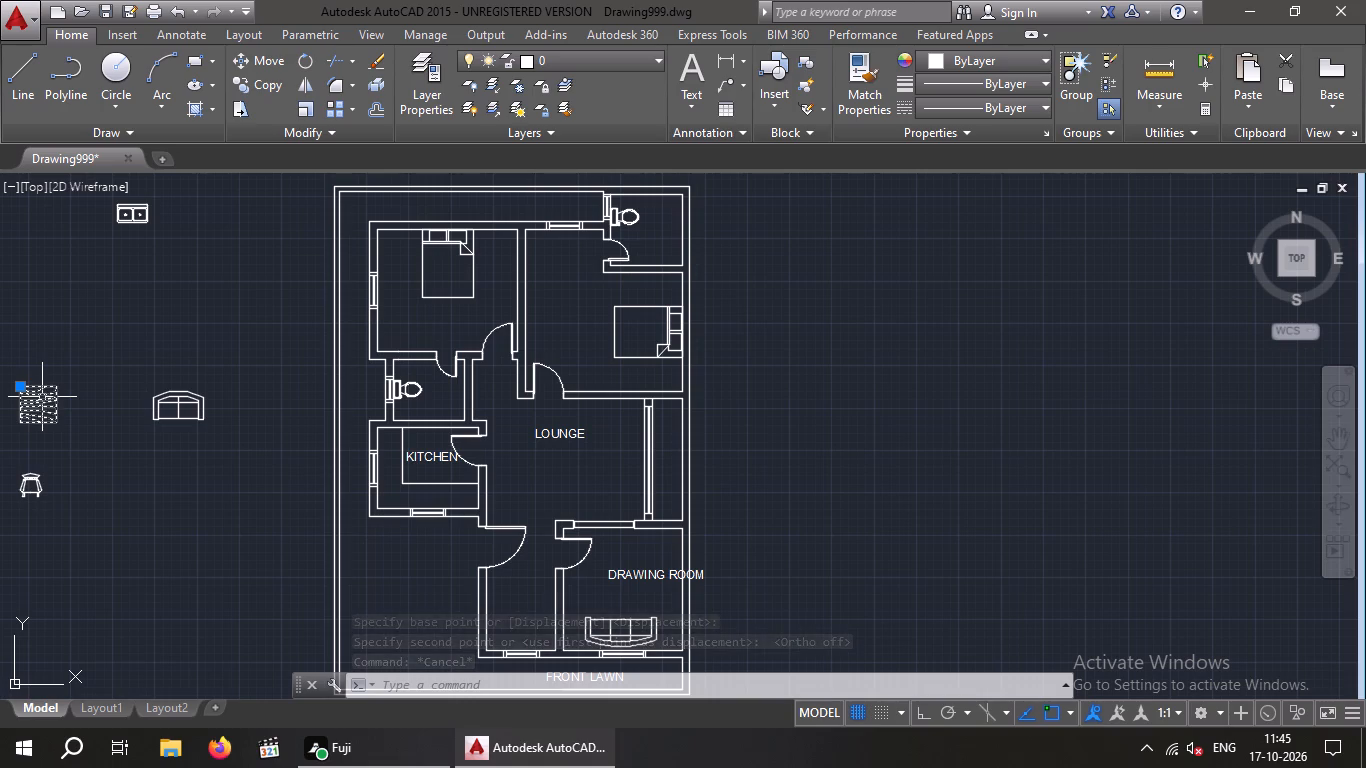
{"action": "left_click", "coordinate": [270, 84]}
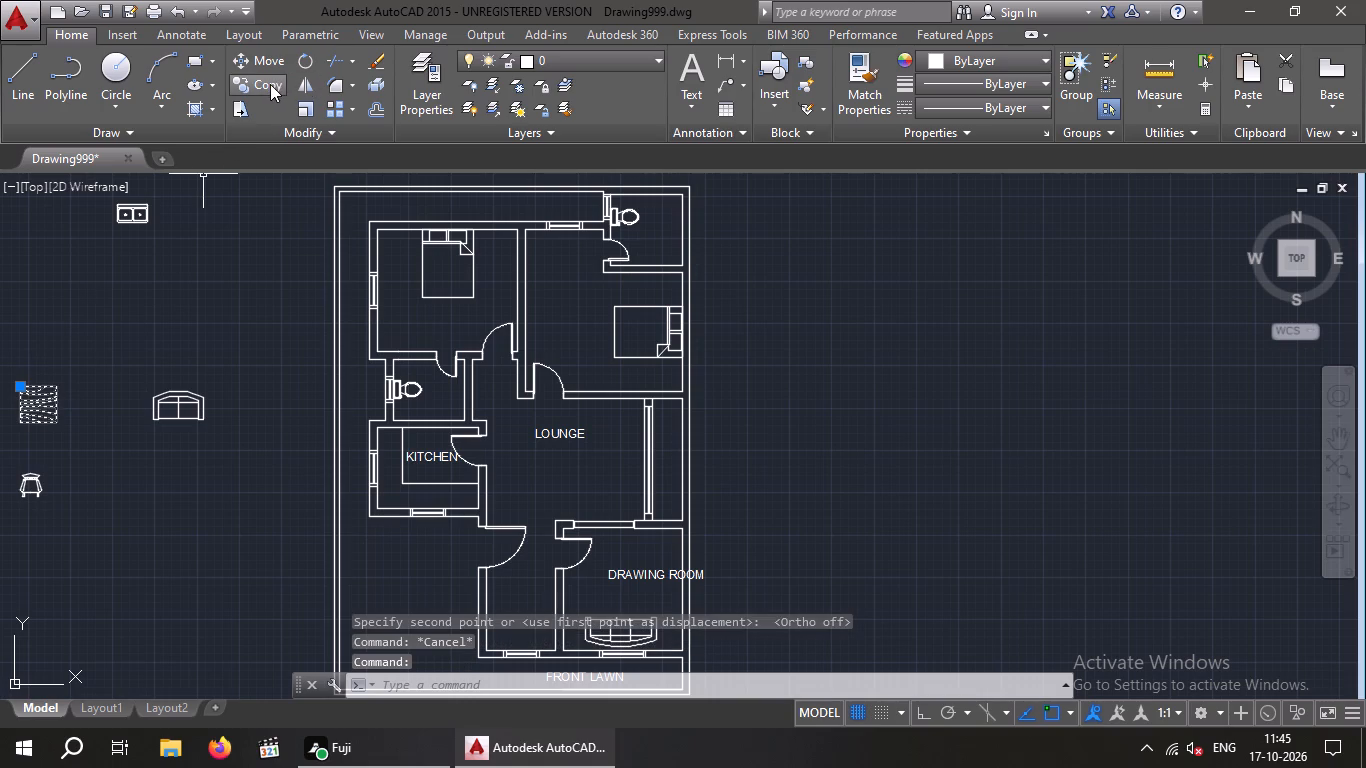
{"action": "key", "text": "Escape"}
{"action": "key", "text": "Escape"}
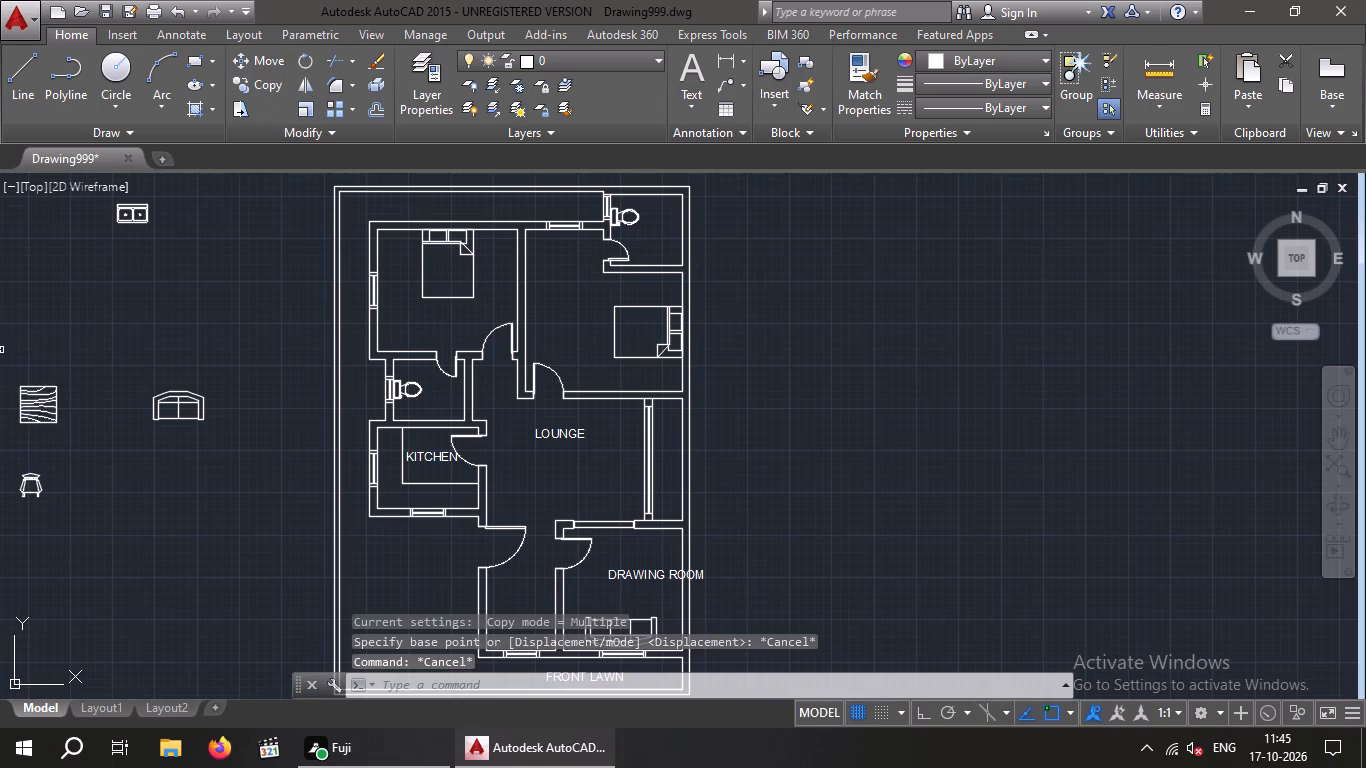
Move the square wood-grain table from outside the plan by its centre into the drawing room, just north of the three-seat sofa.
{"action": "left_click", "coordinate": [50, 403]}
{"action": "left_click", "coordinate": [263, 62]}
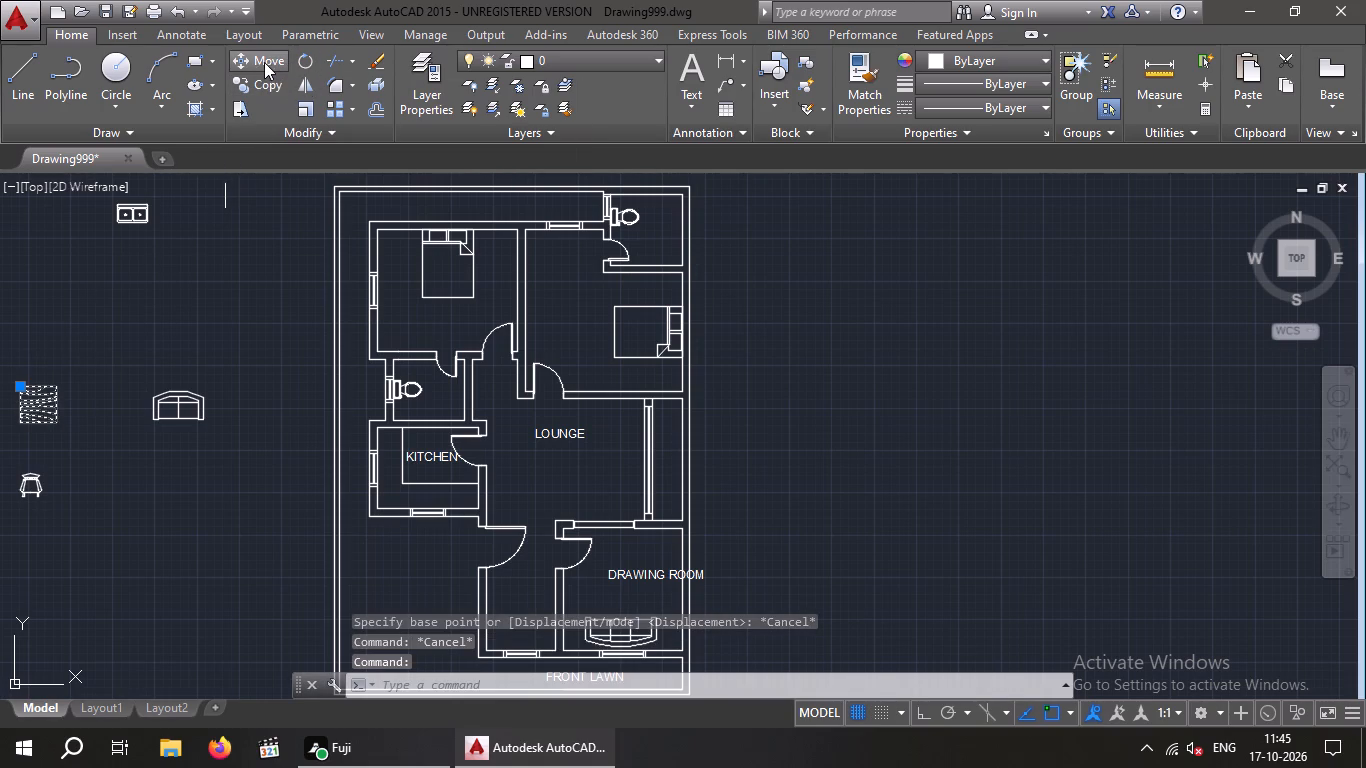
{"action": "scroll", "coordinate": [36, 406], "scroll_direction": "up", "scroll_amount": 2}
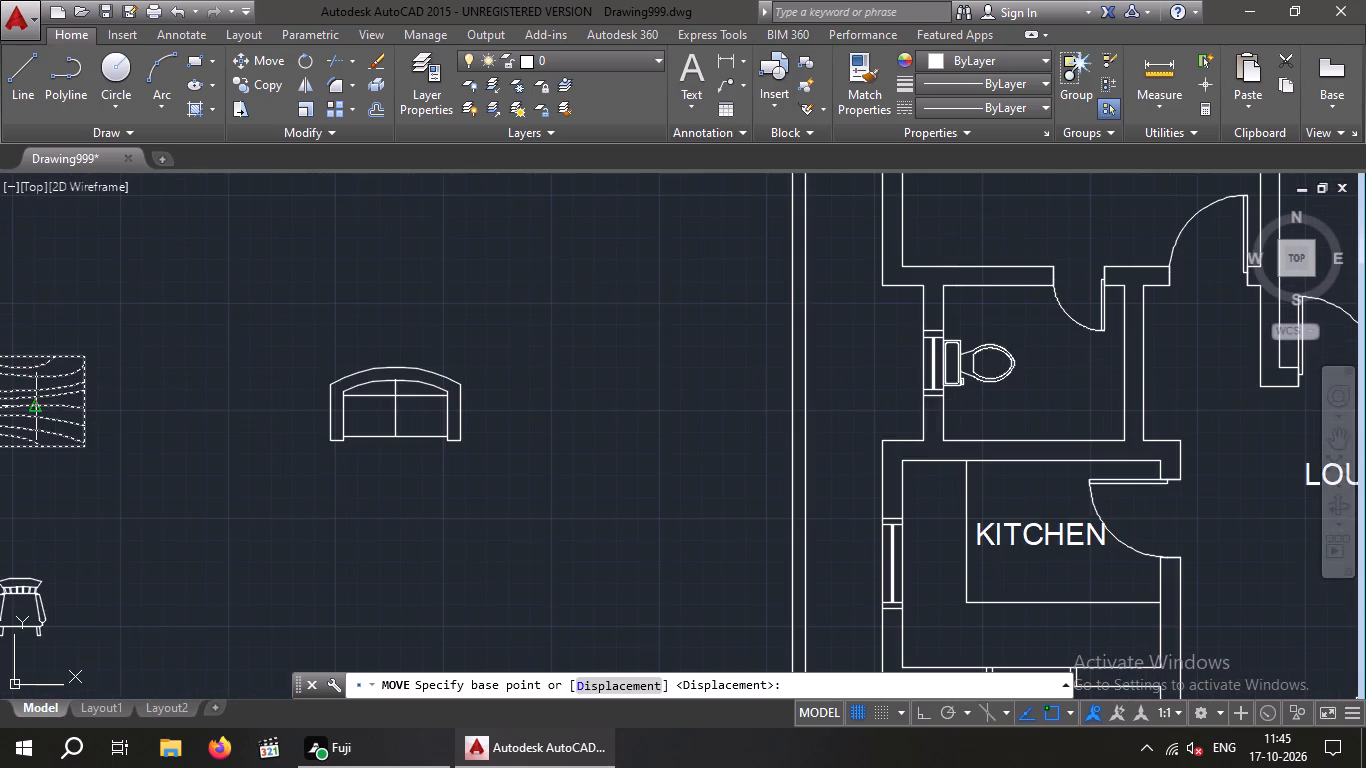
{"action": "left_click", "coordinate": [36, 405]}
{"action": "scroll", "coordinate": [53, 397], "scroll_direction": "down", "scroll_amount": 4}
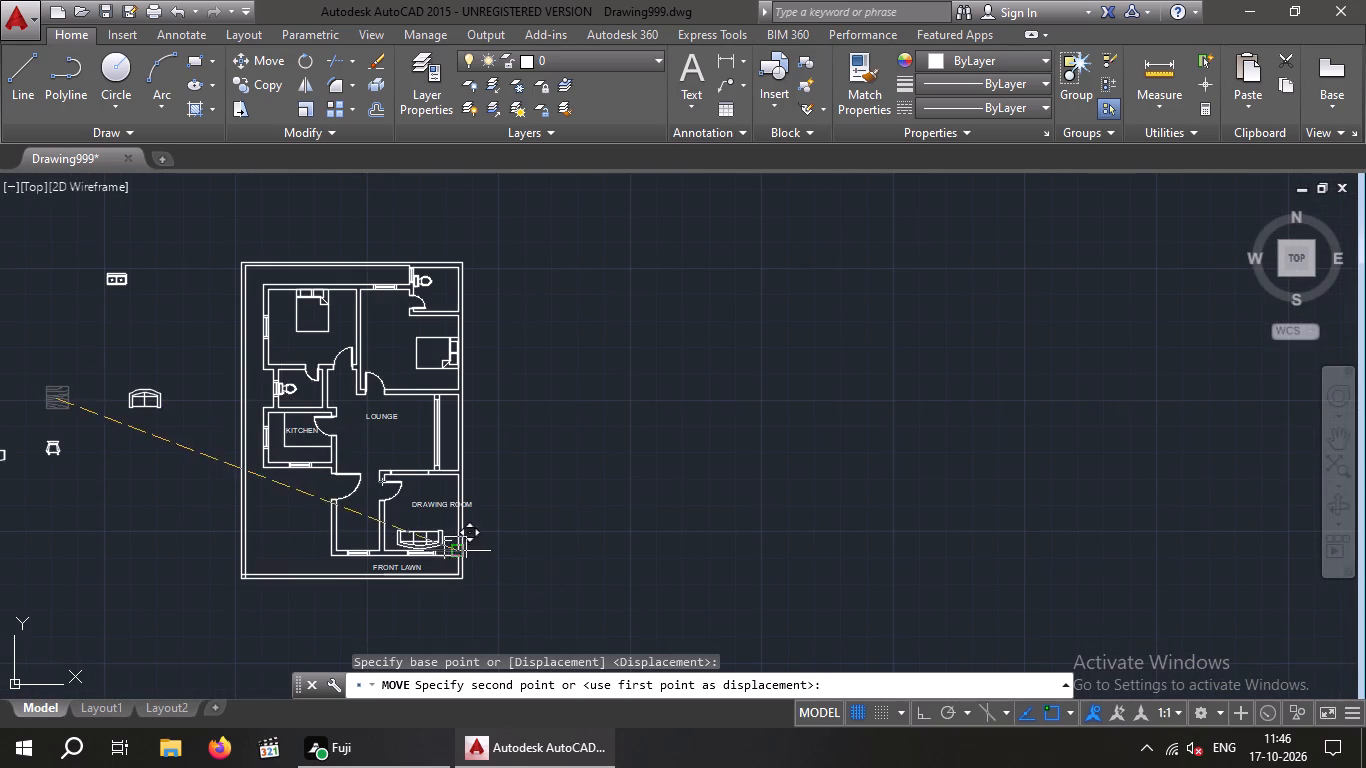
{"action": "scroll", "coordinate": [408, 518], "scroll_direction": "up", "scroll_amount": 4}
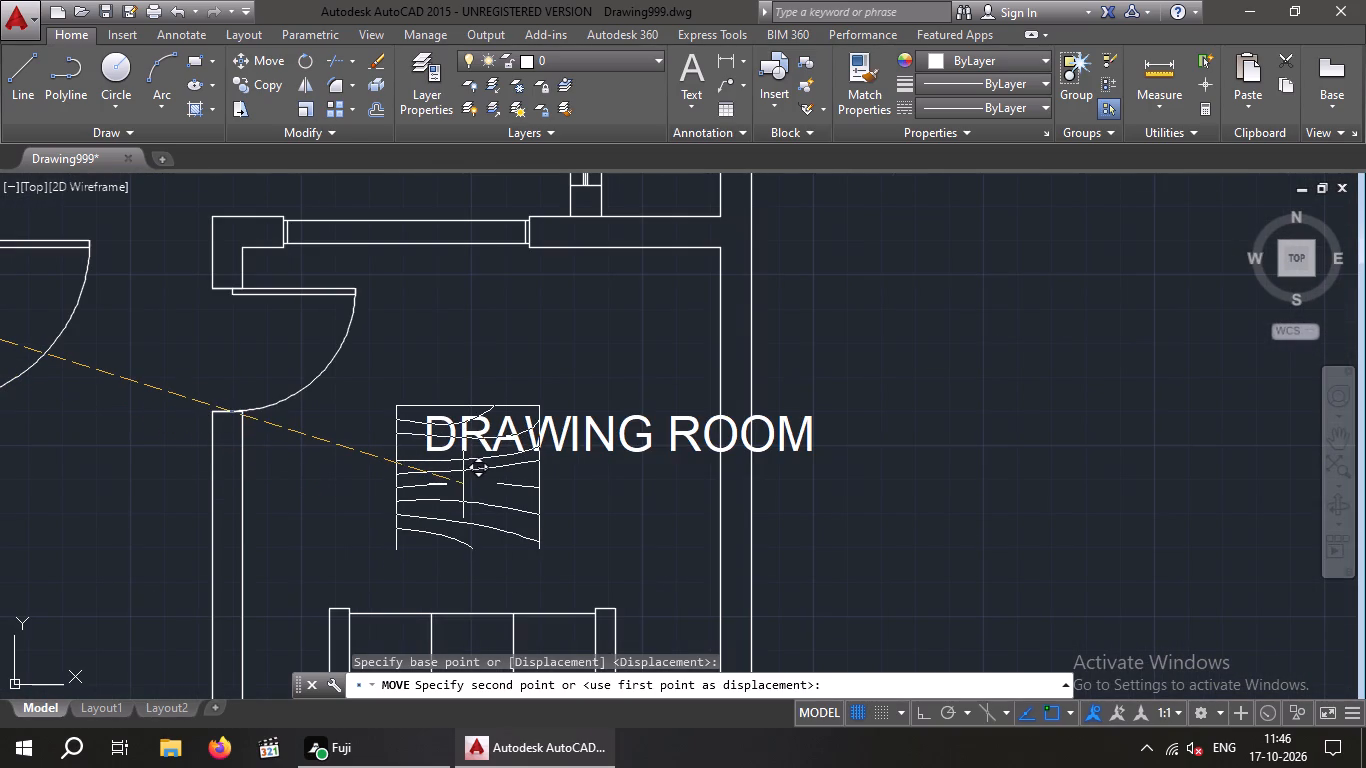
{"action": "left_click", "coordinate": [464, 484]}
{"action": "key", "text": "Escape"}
Delete the square wood-grain table from the drawing room.
{"action": "scroll", "coordinate": [494, 484], "scroll_direction": "down", "scroll_amount": 2}
{"action": "middle_click_drag", "start_coordinate": [505, 506], "coordinate": [540, 480]}
{"action": "scroll", "coordinate": [525, 469], "scroll_direction": "up", "scroll_amount": 2}
{"action": "left_click_drag", "start_coordinate": [595, 465], "coordinate": [487, 500]}
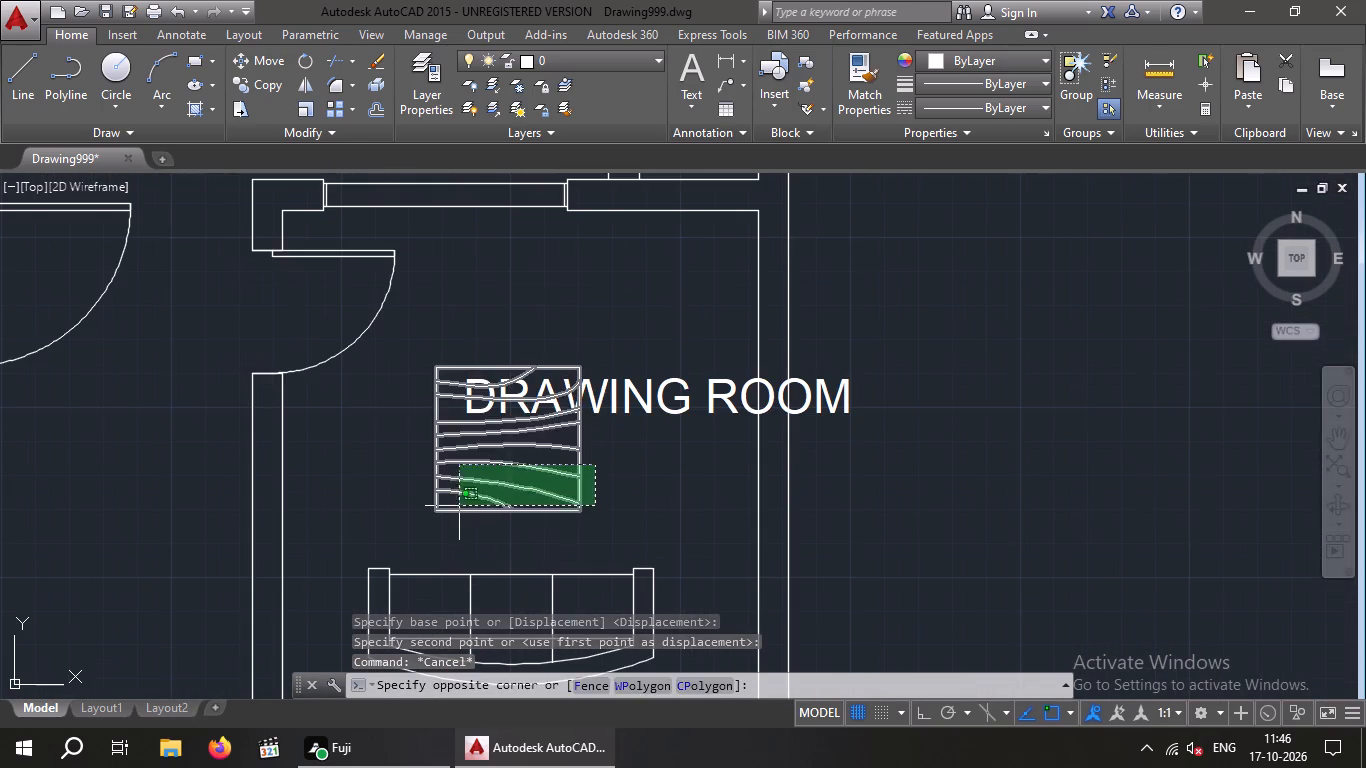
{"action": "left_click", "coordinate": [456, 506]}
{"action": "key", "text": "Delete"}
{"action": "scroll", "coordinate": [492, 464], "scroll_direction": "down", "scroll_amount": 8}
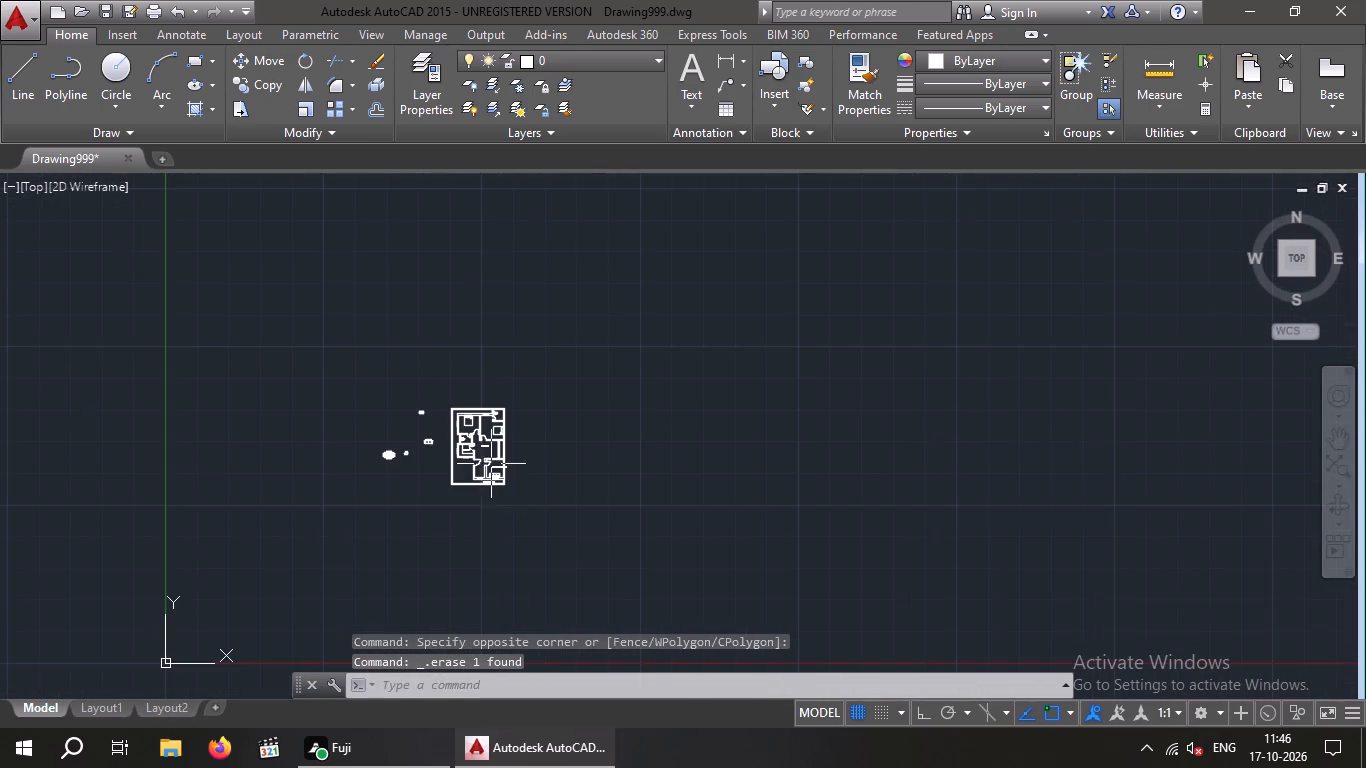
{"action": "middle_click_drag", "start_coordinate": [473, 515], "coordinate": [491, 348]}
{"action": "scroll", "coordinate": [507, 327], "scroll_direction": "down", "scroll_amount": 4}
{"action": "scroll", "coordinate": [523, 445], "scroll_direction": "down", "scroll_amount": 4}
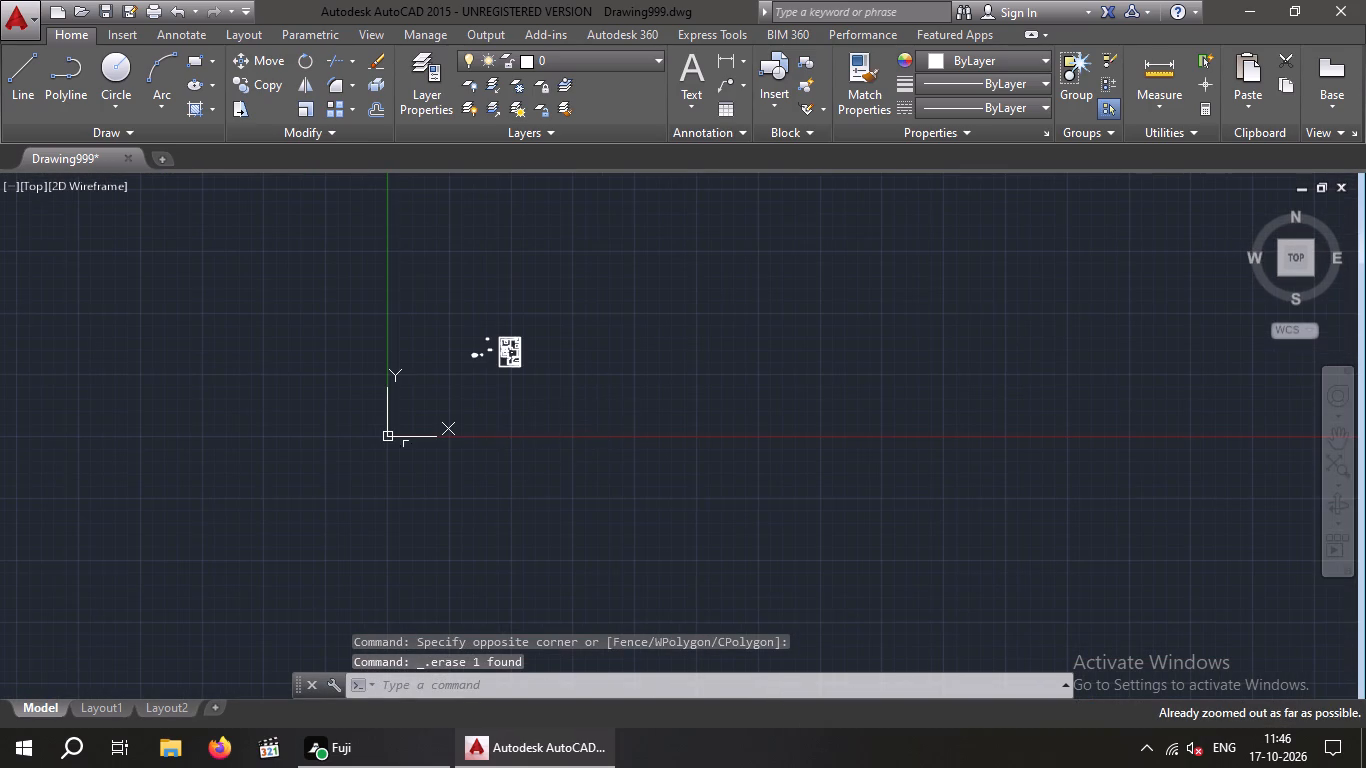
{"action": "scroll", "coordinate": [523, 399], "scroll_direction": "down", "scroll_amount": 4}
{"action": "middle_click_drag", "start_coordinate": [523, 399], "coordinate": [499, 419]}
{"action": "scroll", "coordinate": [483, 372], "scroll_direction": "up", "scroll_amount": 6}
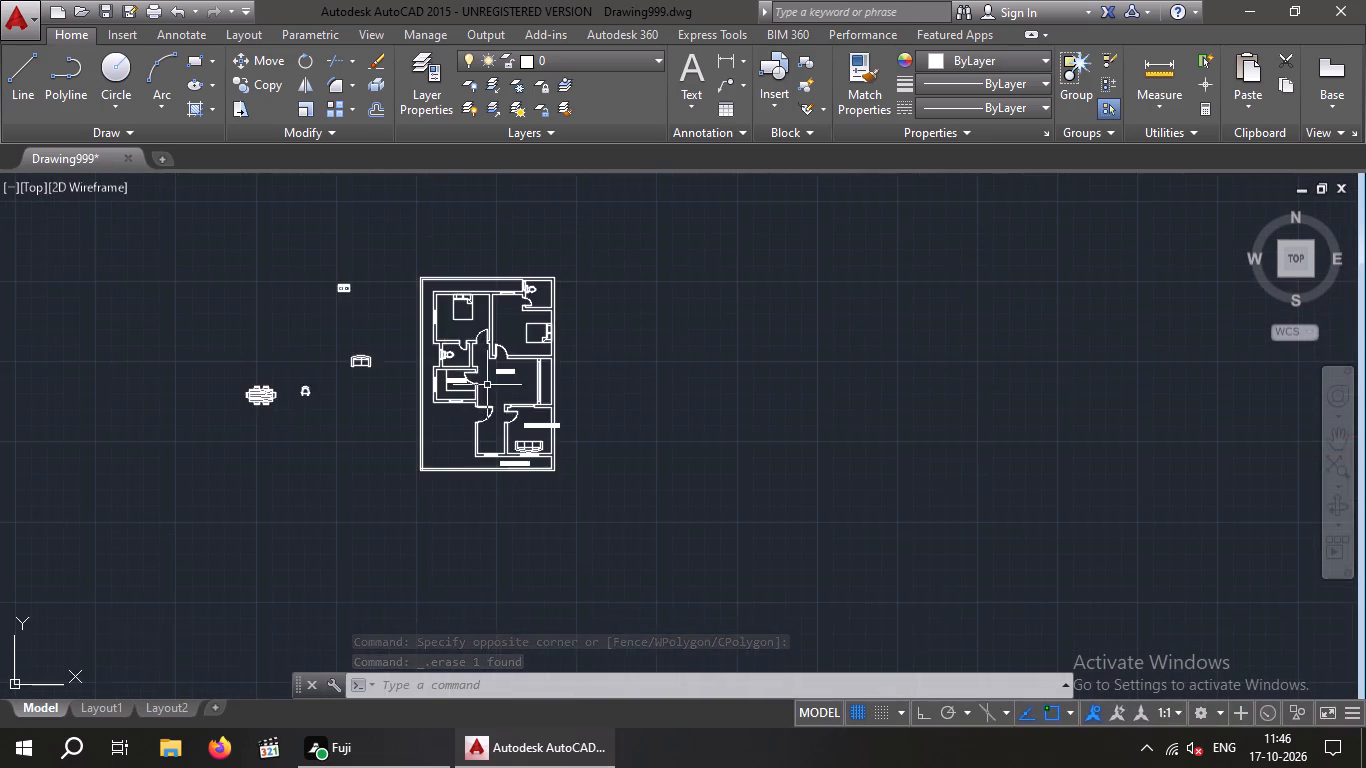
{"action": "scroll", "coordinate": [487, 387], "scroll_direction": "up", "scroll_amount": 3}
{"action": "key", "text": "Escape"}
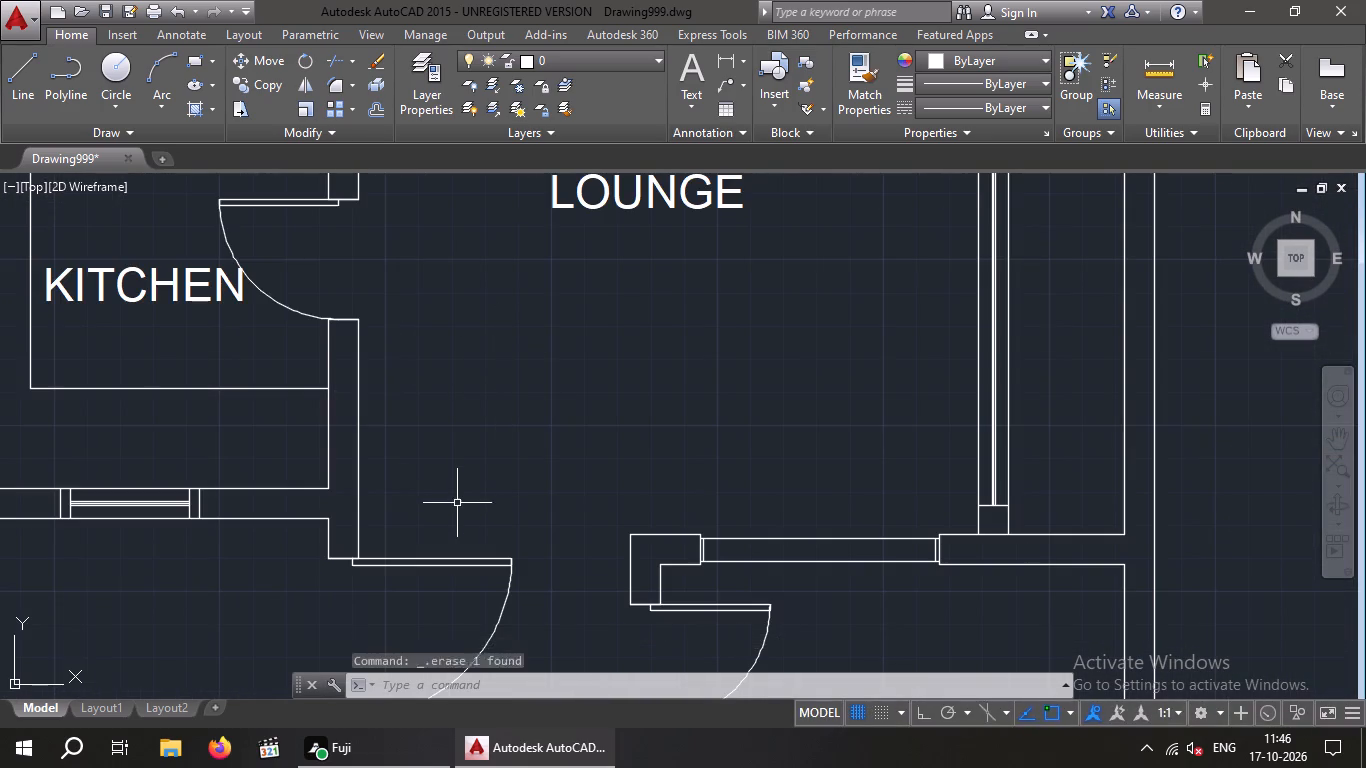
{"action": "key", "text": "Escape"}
Open DesignCenter and browse to the blocks of Home - Space Planner.dwg.
{"action": "type", "text": "DC"}
{"action": "key", "text": "Return"}
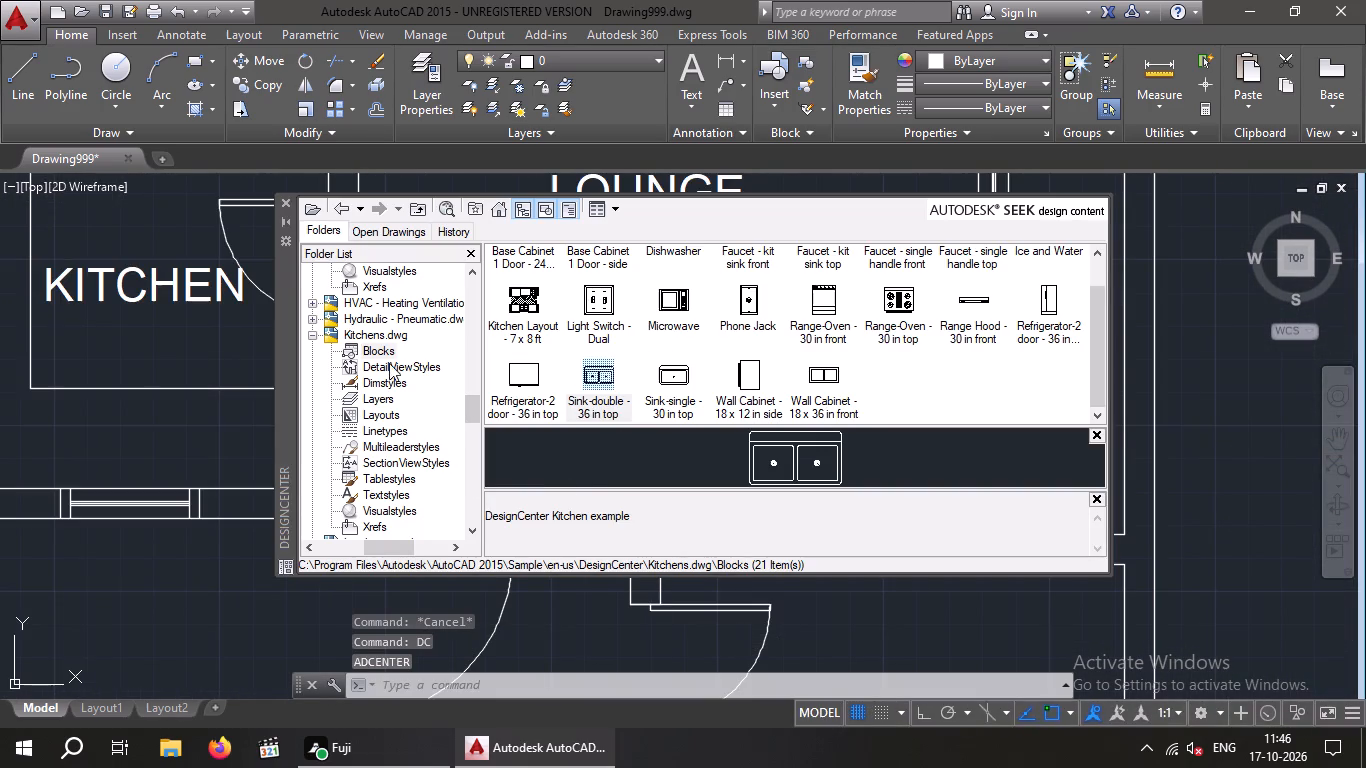
{"action": "scroll", "coordinate": [378, 324], "scroll_direction": "up", "scroll_amount": 4}
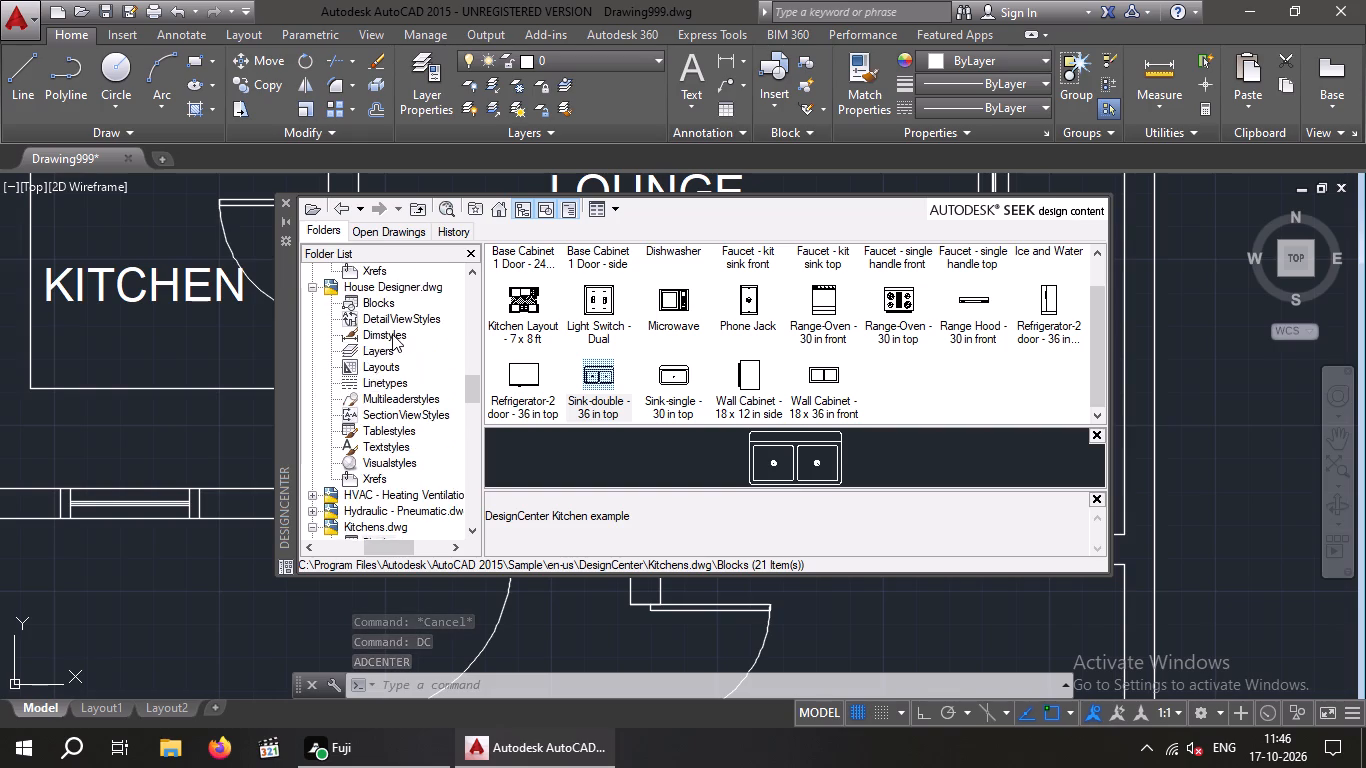
{"action": "scroll", "coordinate": [392, 334], "scroll_direction": "up", "scroll_amount": 1}
{"action": "double_click", "coordinate": [392, 335]}
{"action": "double_click", "coordinate": [533, 272]}
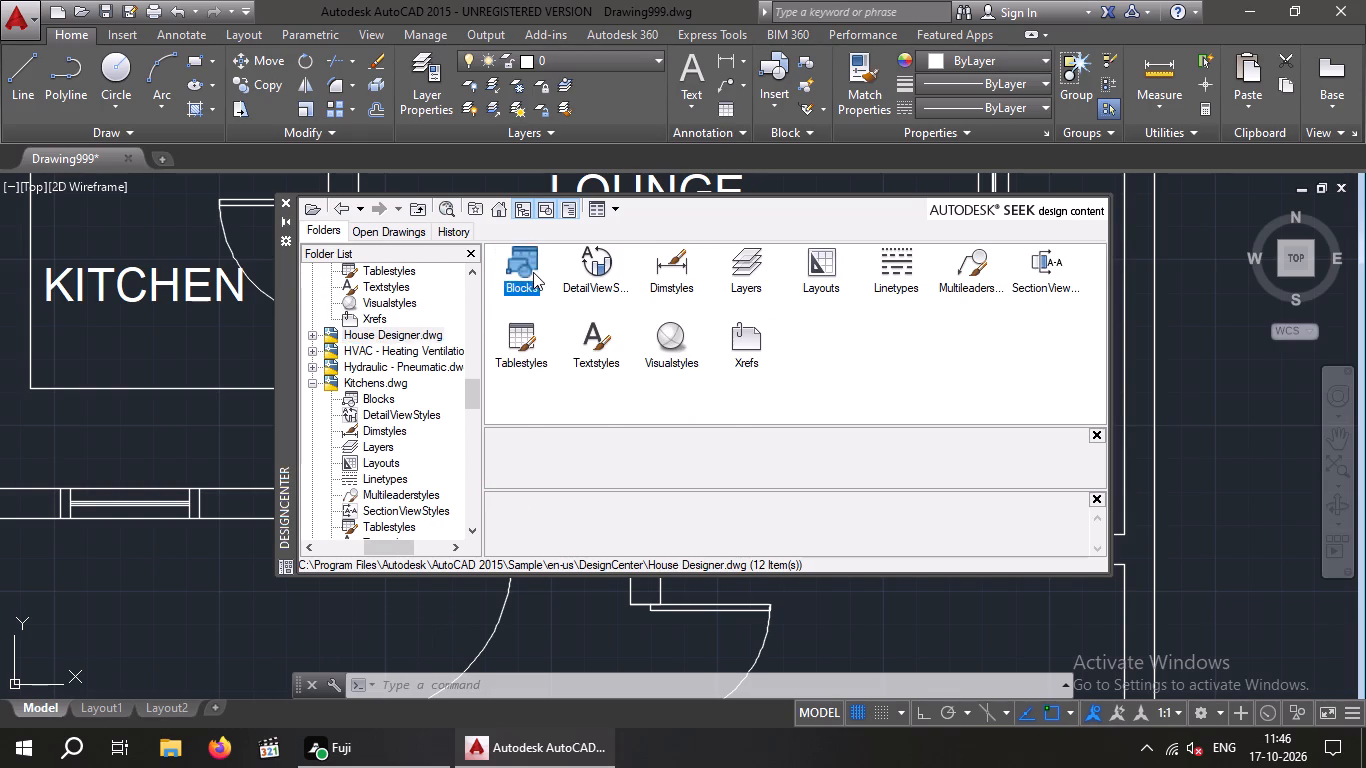
{"action": "scroll", "coordinate": [388, 367], "scroll_direction": "up", "scroll_amount": 3}
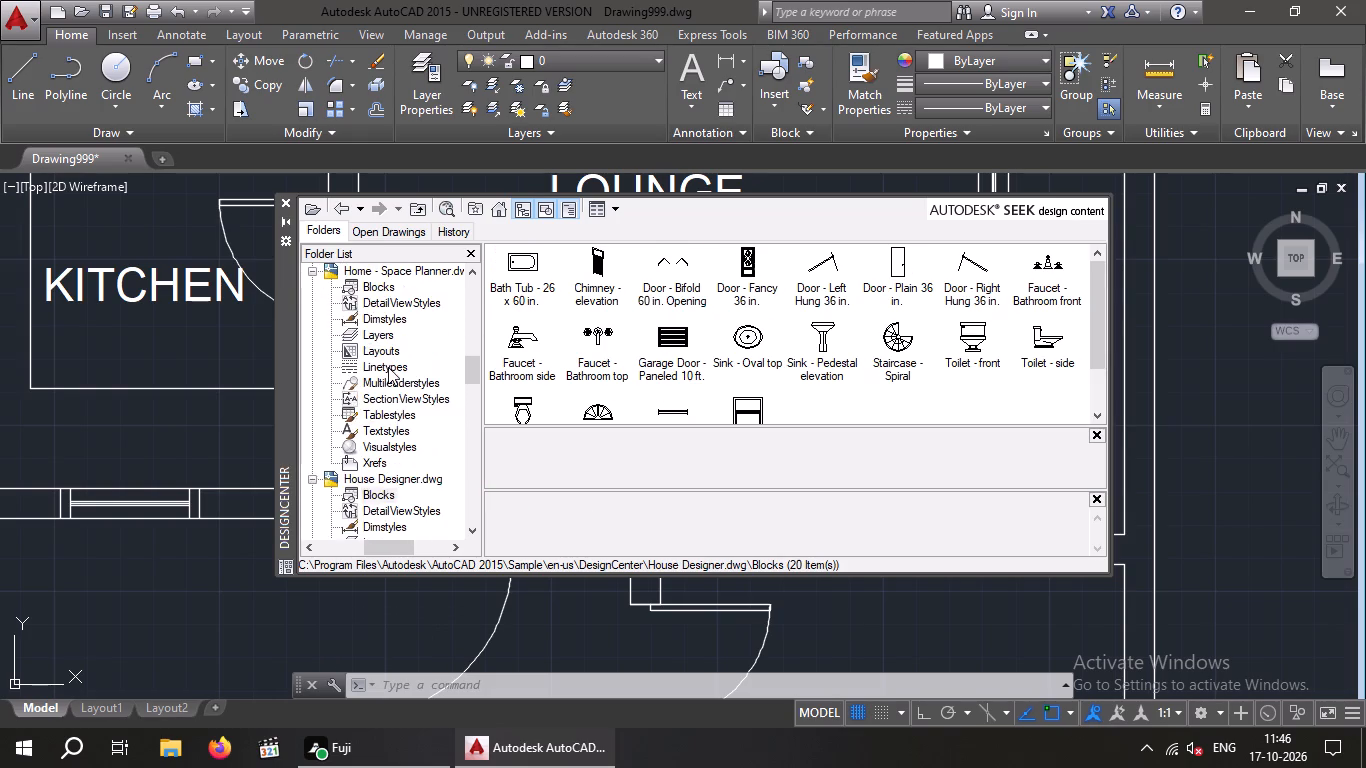
{"action": "scroll", "coordinate": [388, 367], "scroll_direction": "up", "scroll_amount": 1}
{"action": "double_click", "coordinate": [397, 316]}
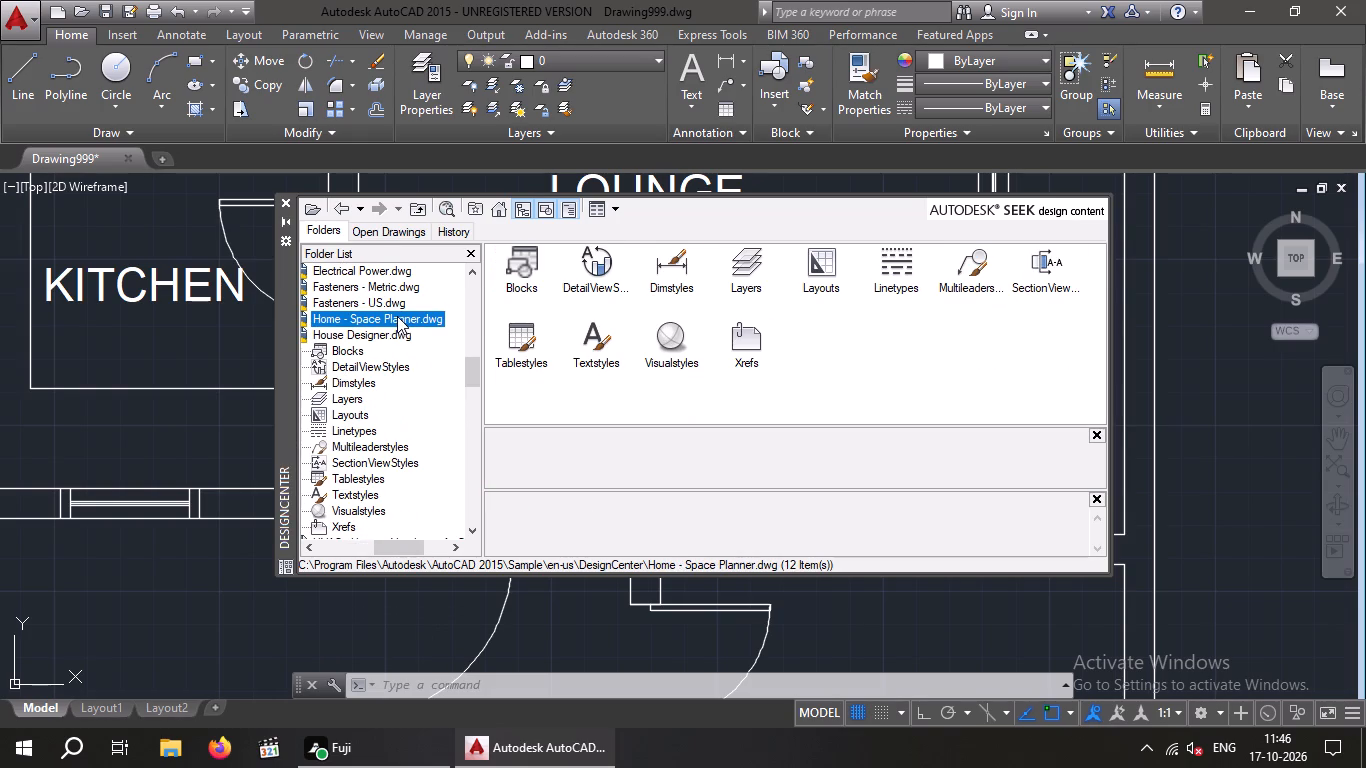
{"action": "double_click", "coordinate": [535, 258]}
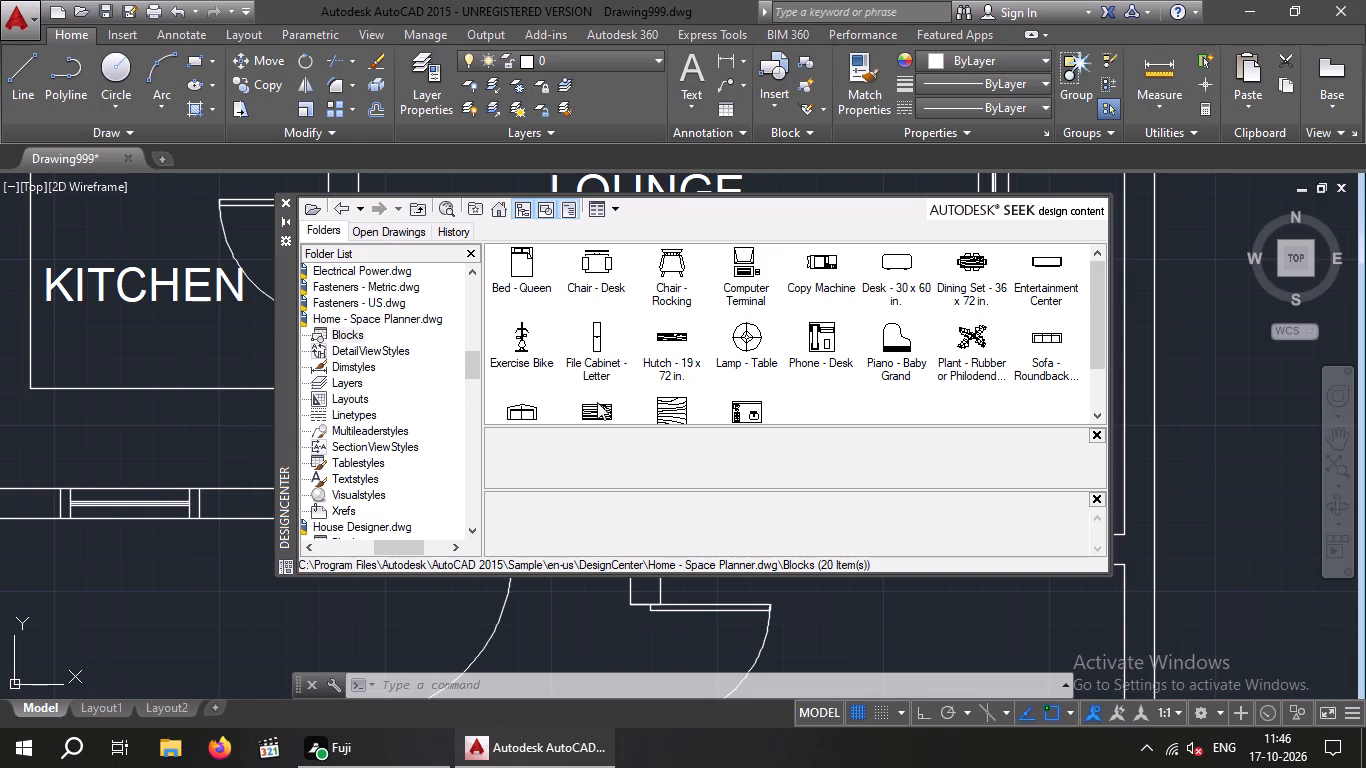
Insert the rectangular wood-grain table block just south of the kitchen's south wall and close DesignCenter.
{"action": "double_click", "coordinate": [596, 407]}
{"action": "left_click", "coordinate": [694, 495]}
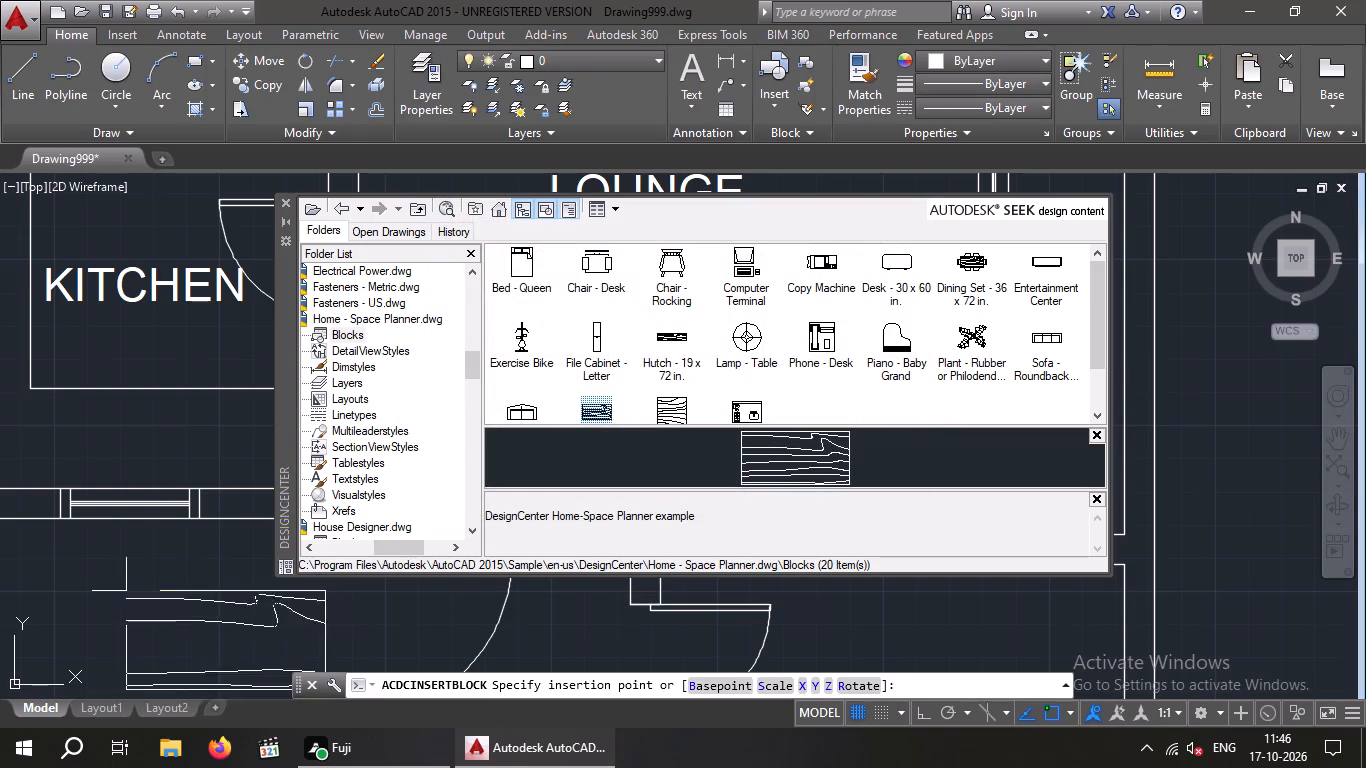
{"action": "left_click", "coordinate": [119, 583]}
{"action": "key", "text": "Escape"}
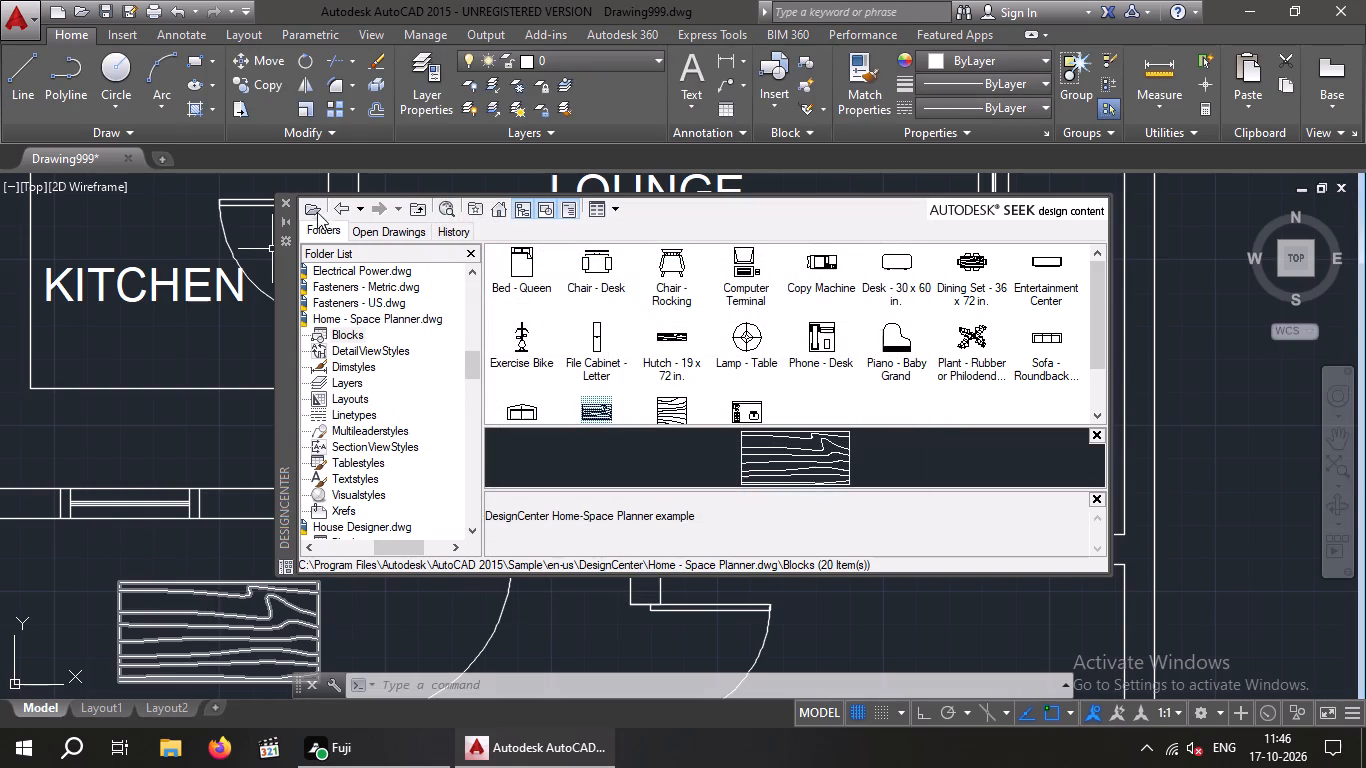
{"action": "left_click", "coordinate": [284, 205]}
Move the rectangular wood-grain table by a point near its centre into the drawing room, just north of the three-seat sofa.
{"action": "scroll", "coordinate": [240, 510], "scroll_direction": "down", "scroll_amount": 2}
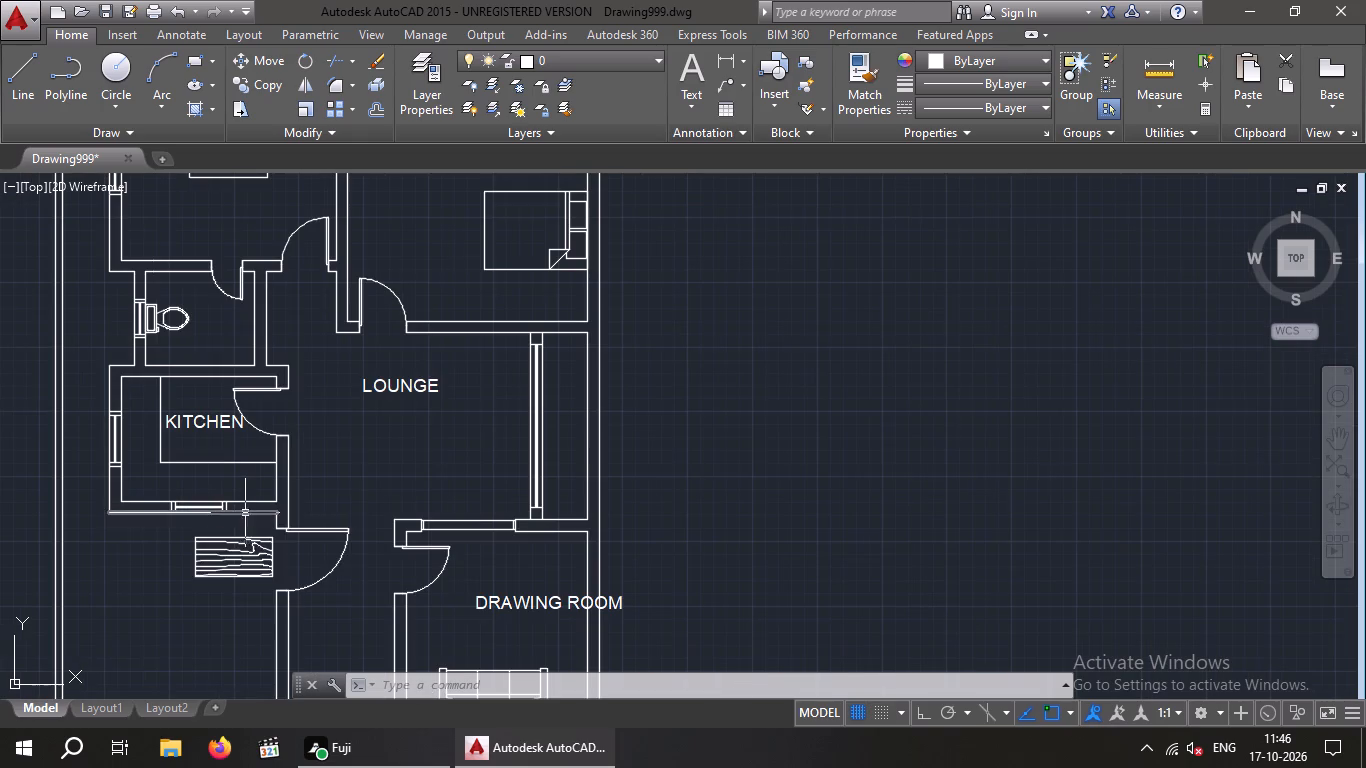
{"action": "left_click", "coordinate": [234, 558]}
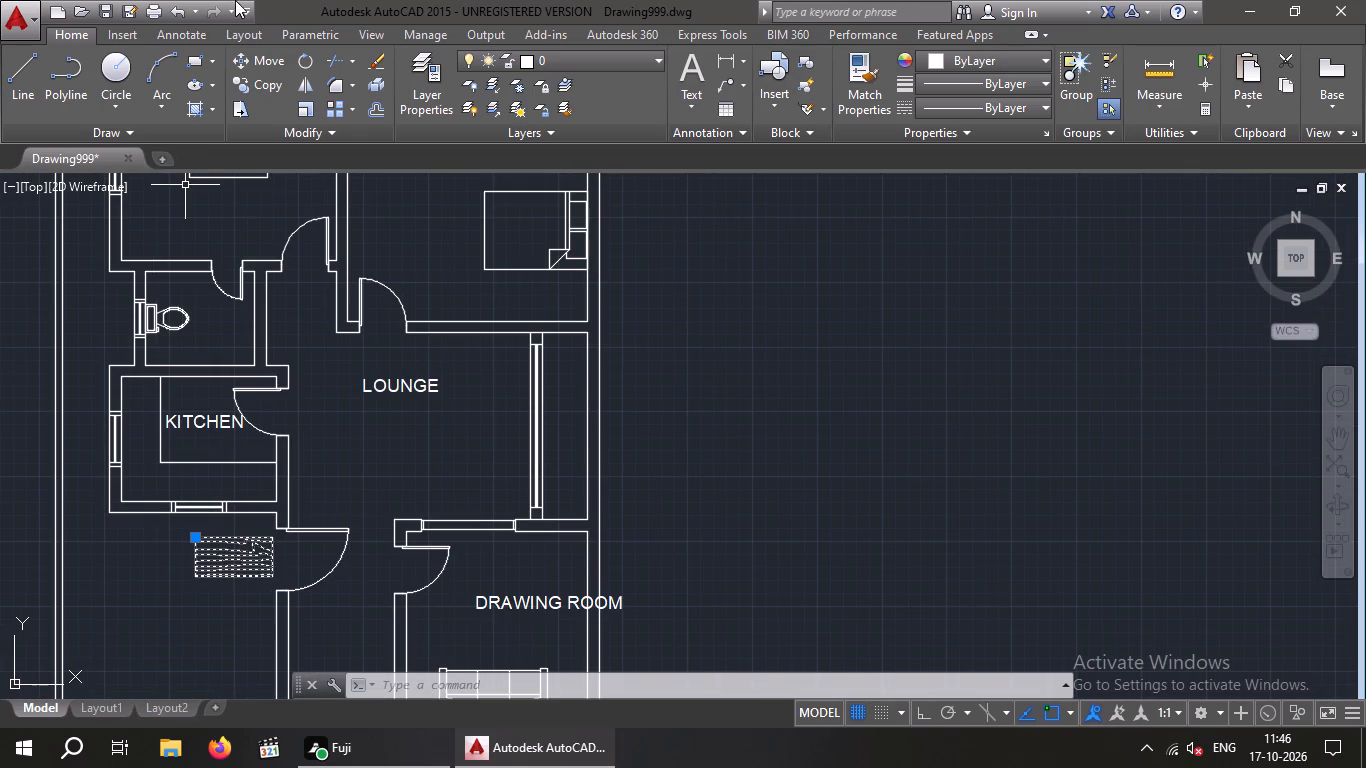
{"action": "left_click", "coordinate": [264, 56]}
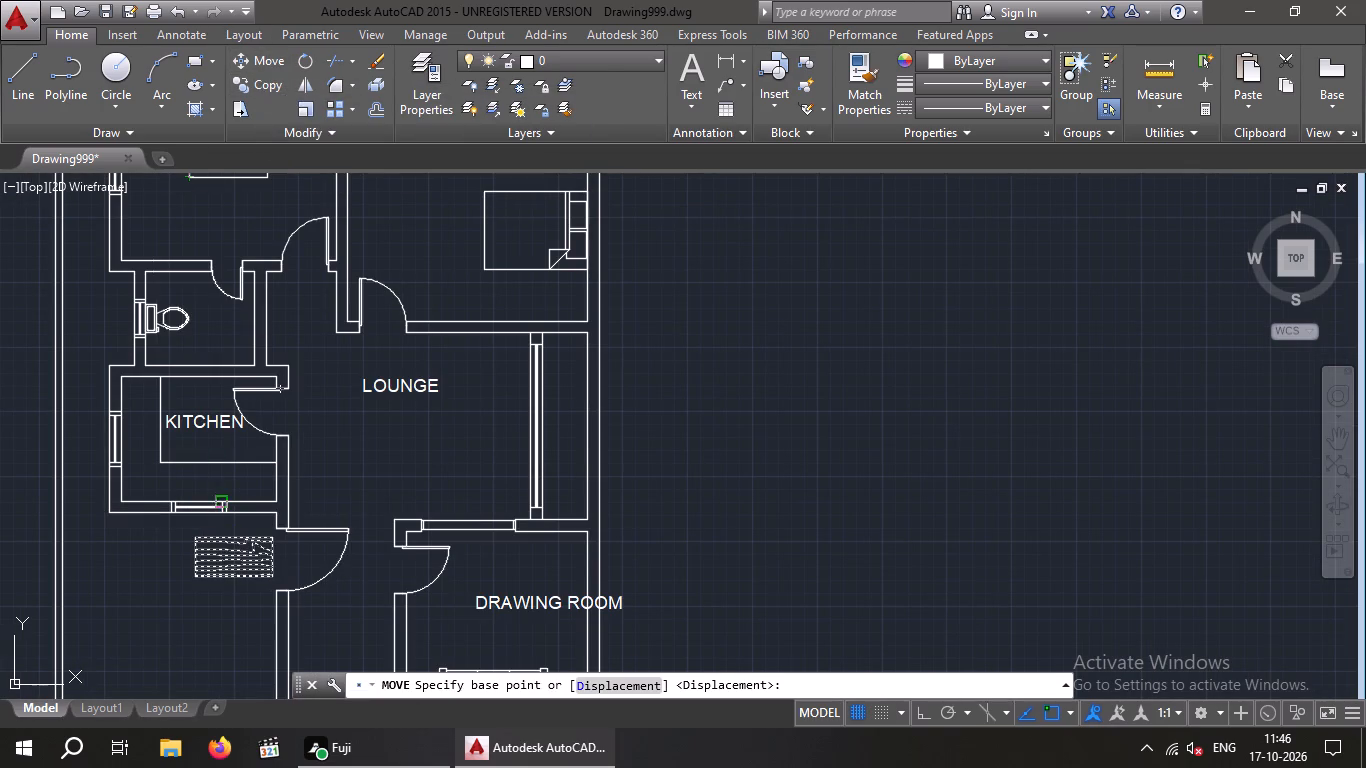
{"action": "left_click", "coordinate": [230, 561]}
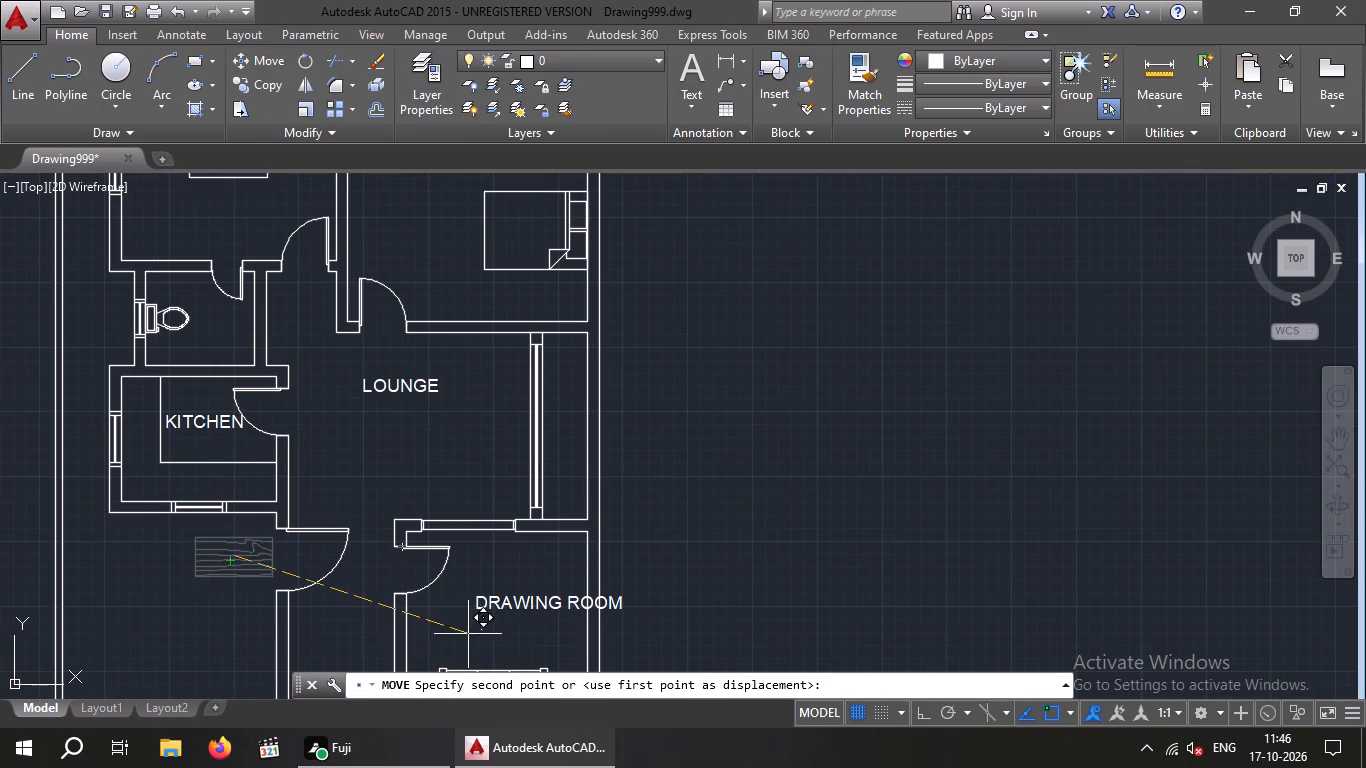
{"action": "middle_click_drag", "start_coordinate": [475, 629], "coordinate": [426, 487]}
{"action": "scroll", "coordinate": [446, 492], "scroll_direction": "up", "scroll_amount": 2}
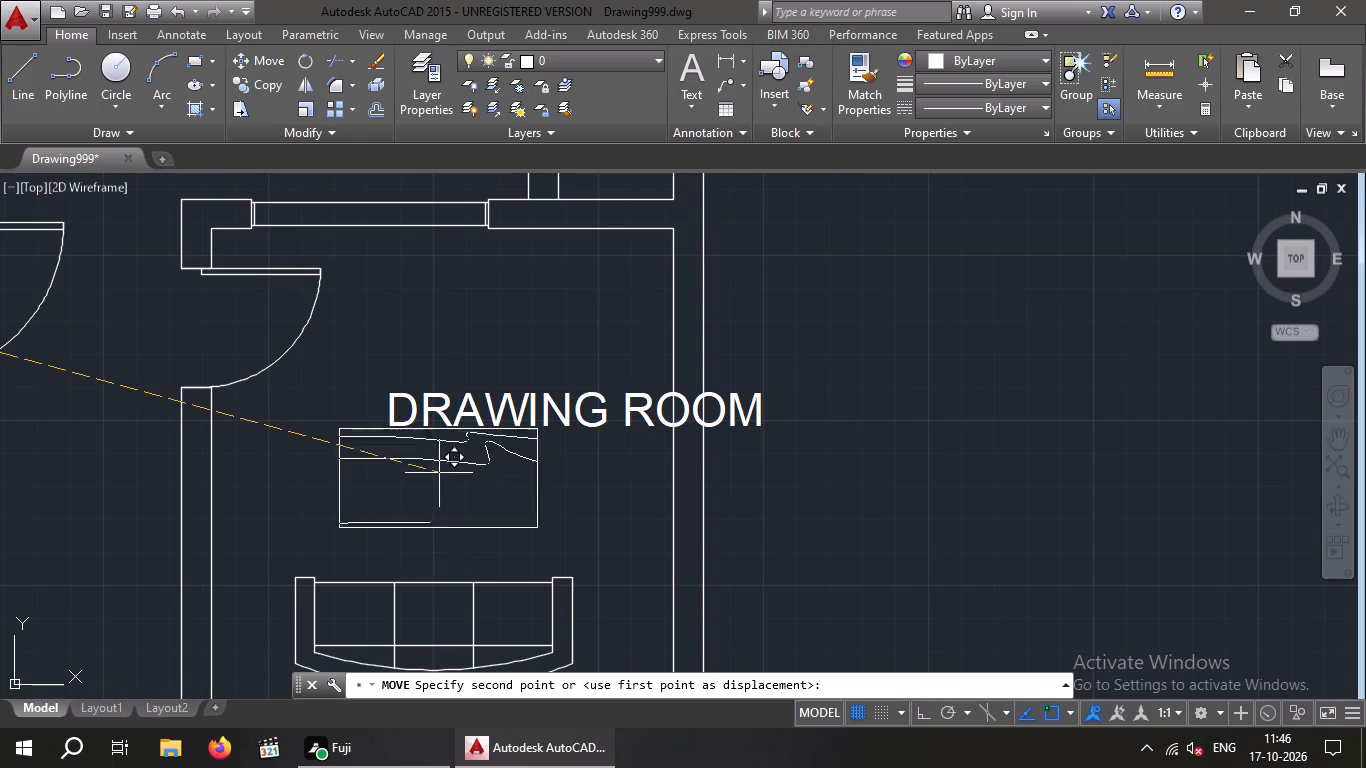
{"action": "left_click", "coordinate": [438, 475]}
{"action": "key", "text": "Escape"}
{"action": "key", "text": "Escape"}
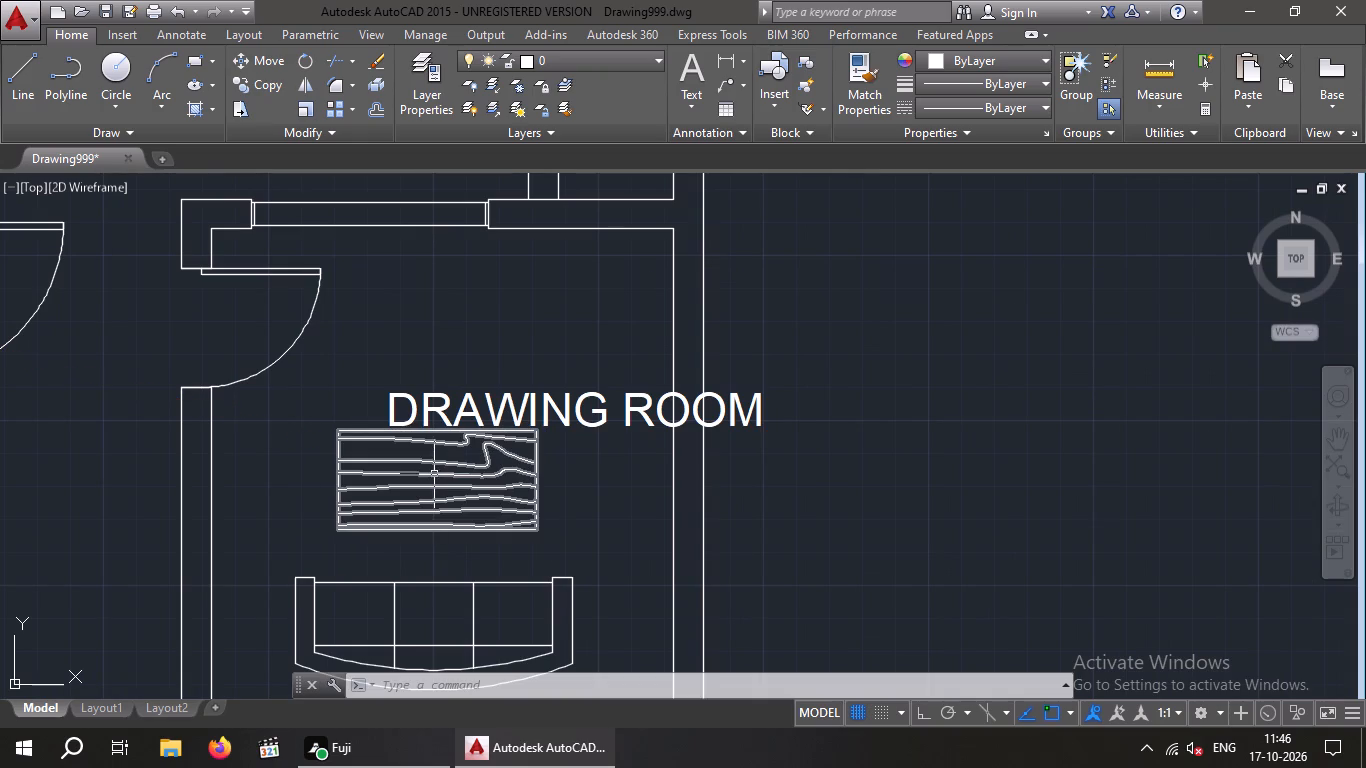
Delete the door in the drawing room's west wall.
{"action": "middle_click", "coordinate": [451, 352]}
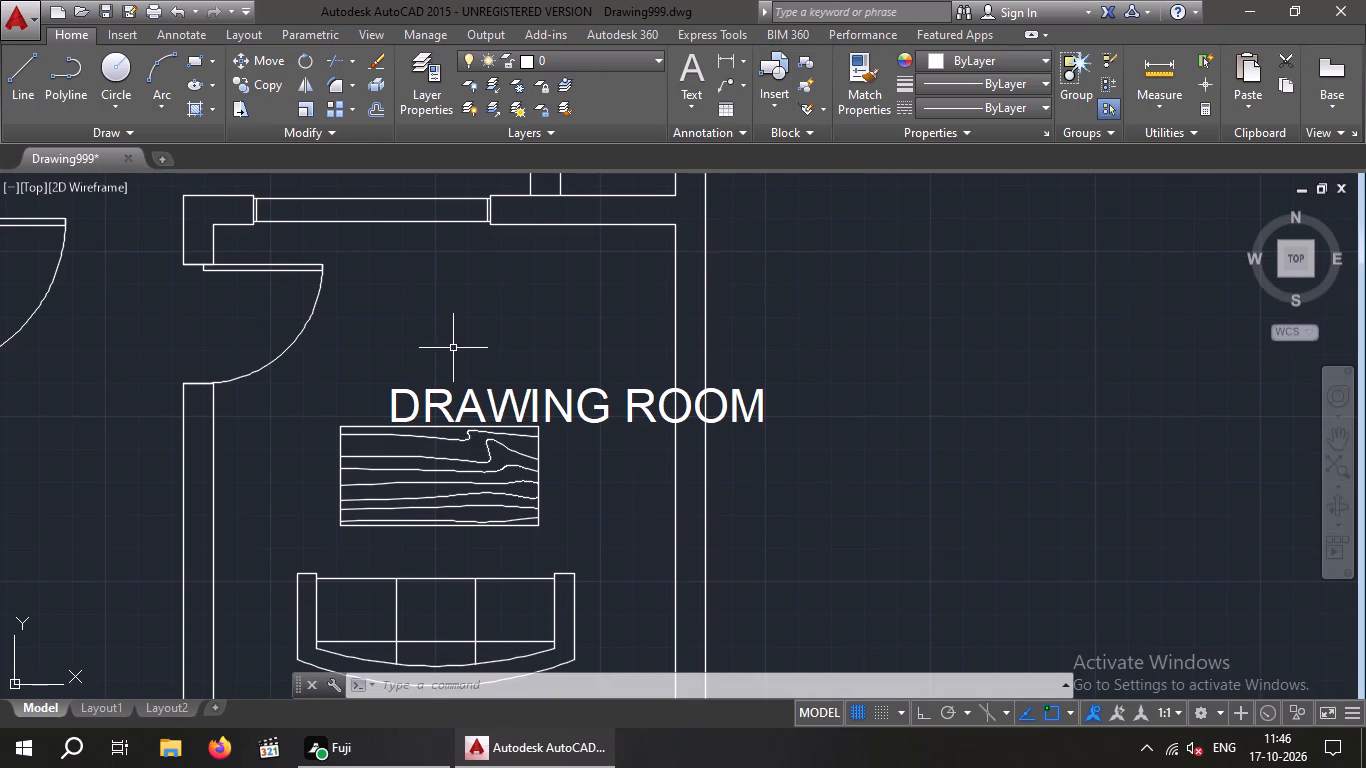
{"action": "scroll", "coordinate": [260, 377], "scroll_direction": "down", "scroll_amount": 1}
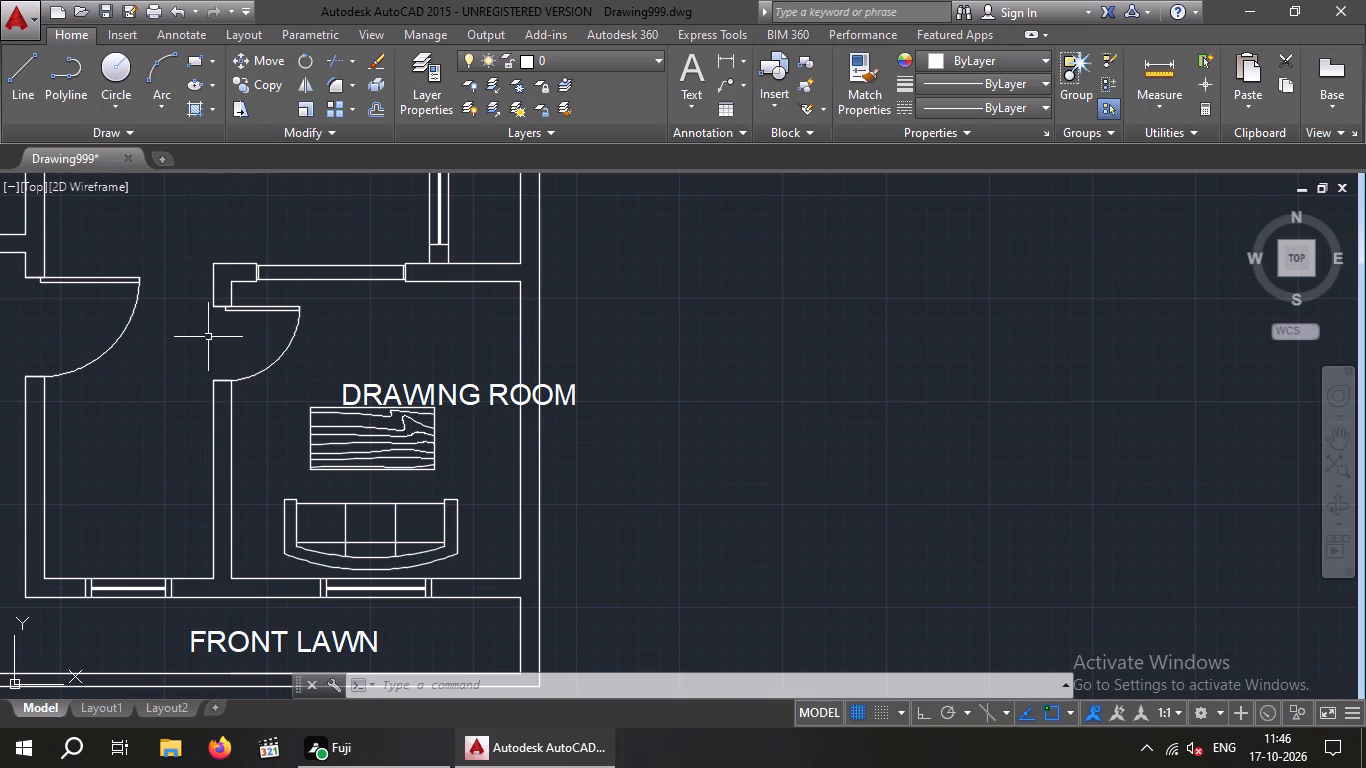
{"action": "scroll", "coordinate": [255, 353], "scroll_direction": "up", "scroll_amount": 1}
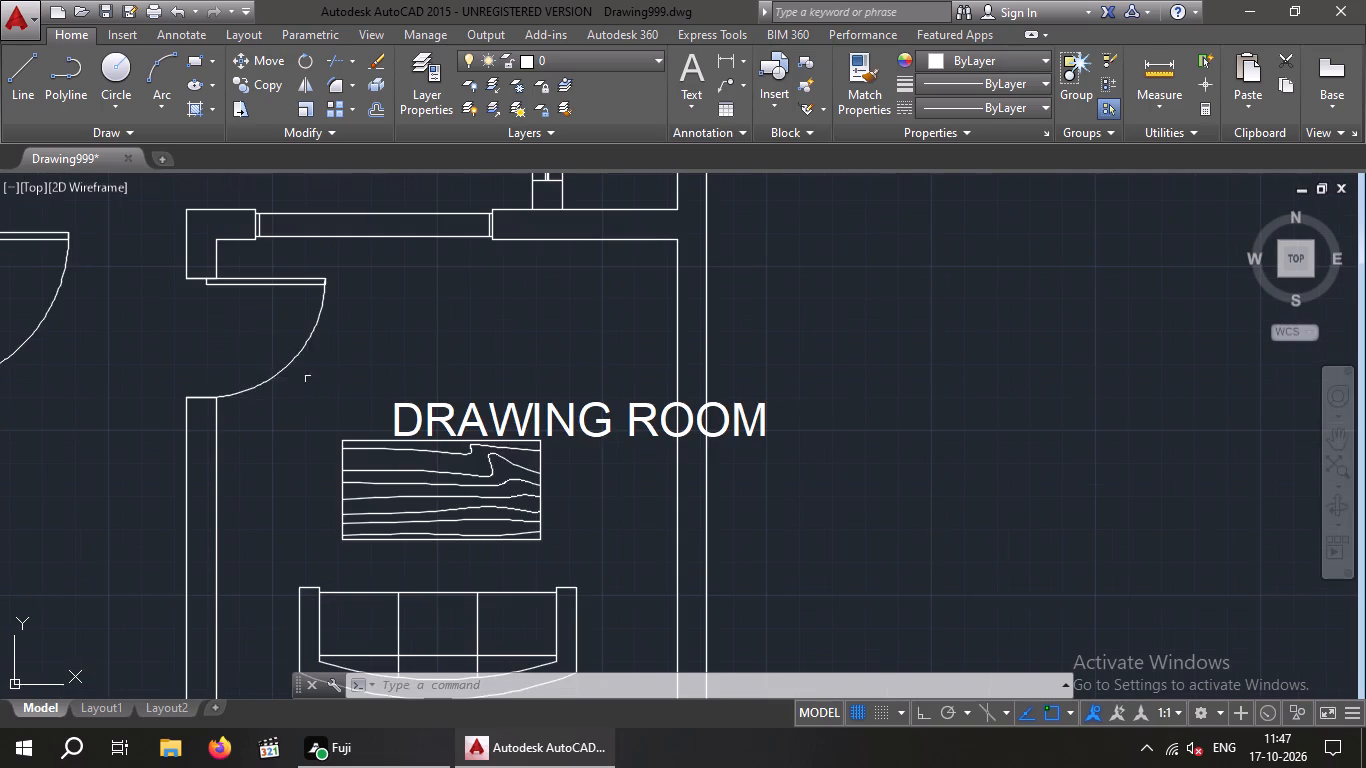
{"action": "left_click_drag", "start_coordinate": [308, 379], "coordinate": [302, 361]}
{"action": "left_click", "coordinate": [289, 312]}
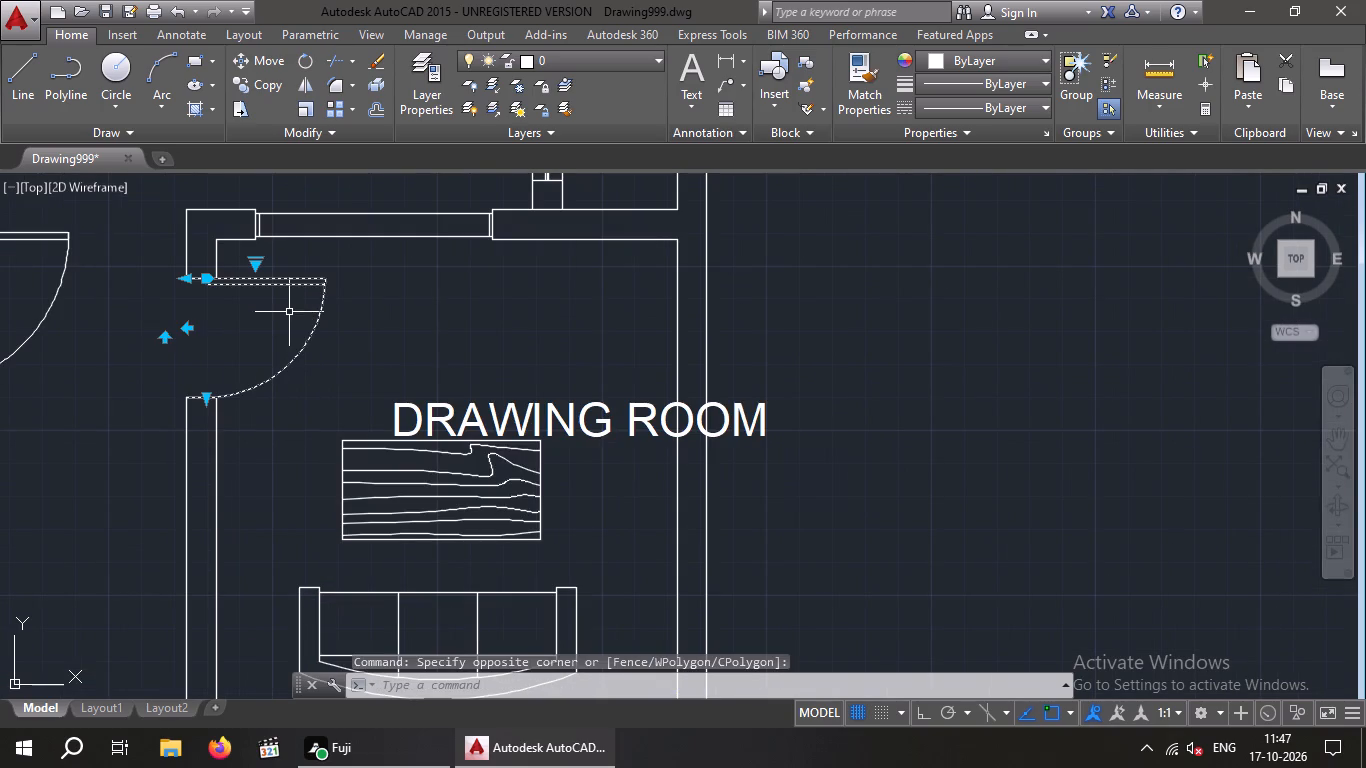
{"action": "key", "text": "Delete"}
Offset the wall end line on the south side of the drawing room's west door opening 1' southward.
{"action": "scroll", "coordinate": [289, 311], "scroll_direction": "down", "scroll_amount": 1}
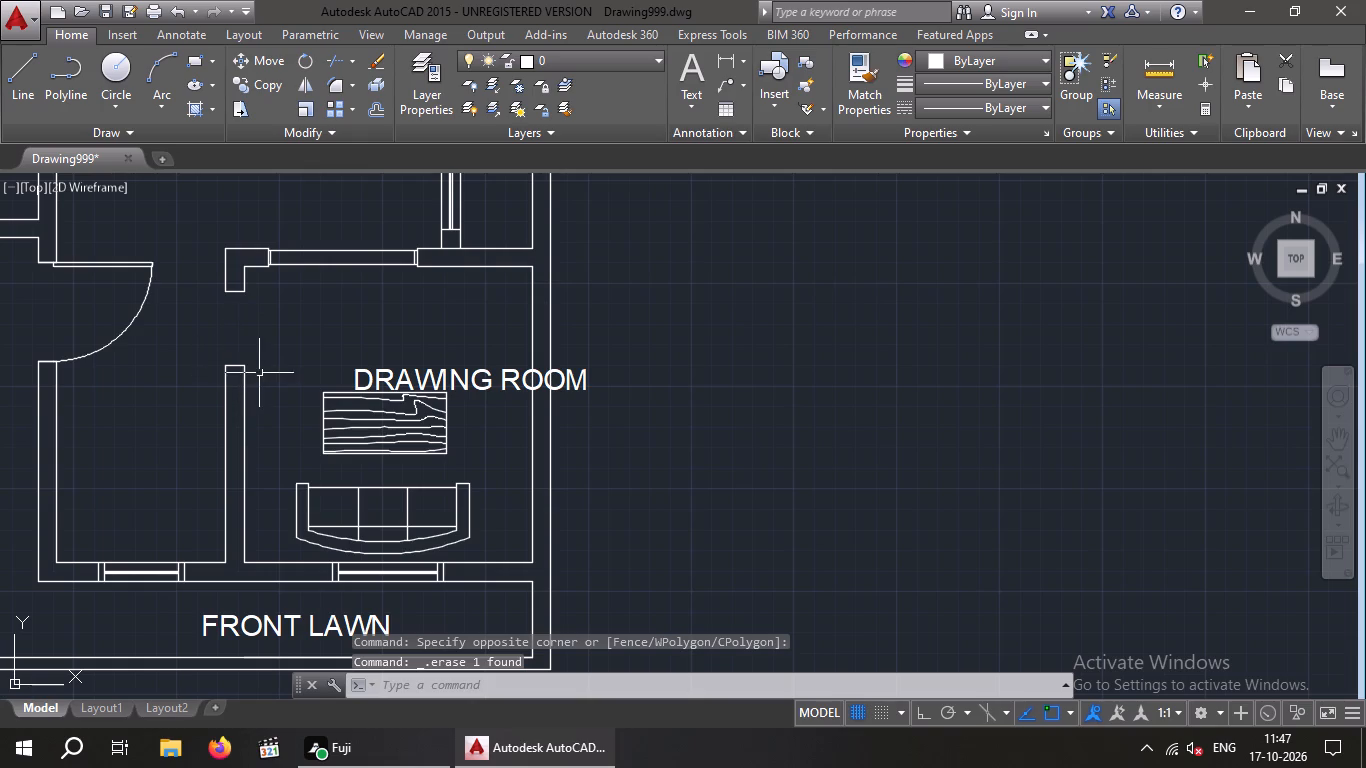
{"action": "key", "text": "Escape"}
{"action": "key", "text": "Escape"}
{"action": "key", "text": "o"}
{"action": "key", "text": "Return"}
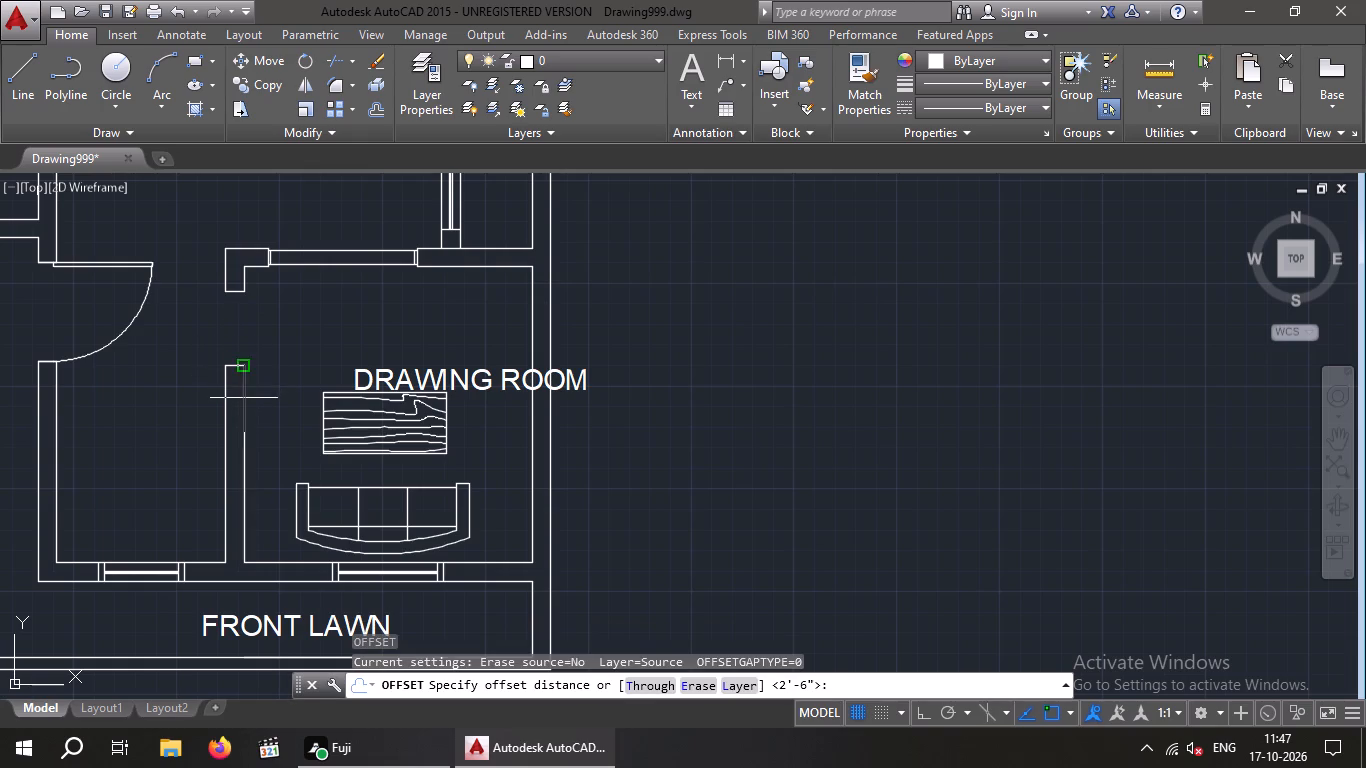
{"action": "key", "text": "1"}
{"action": "key", "text": "apostrophe"}
{"action": "key", "text": "Return"}
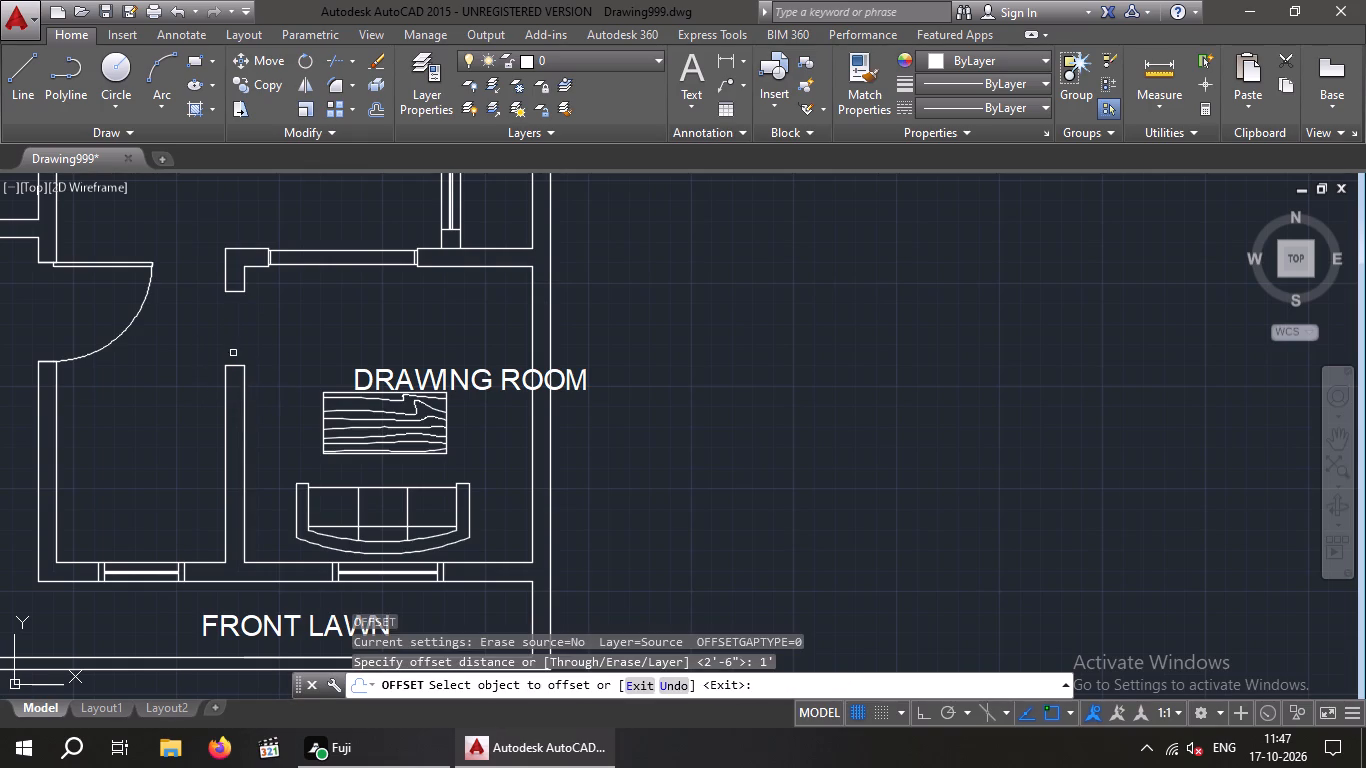
{"action": "scroll", "coordinate": [233, 353], "scroll_direction": "up", "scroll_amount": 3}
{"action": "left_click_drag", "start_coordinate": [229, 402], "coordinate": [223, 419]}
{"action": "left_click", "coordinate": [207, 490]}
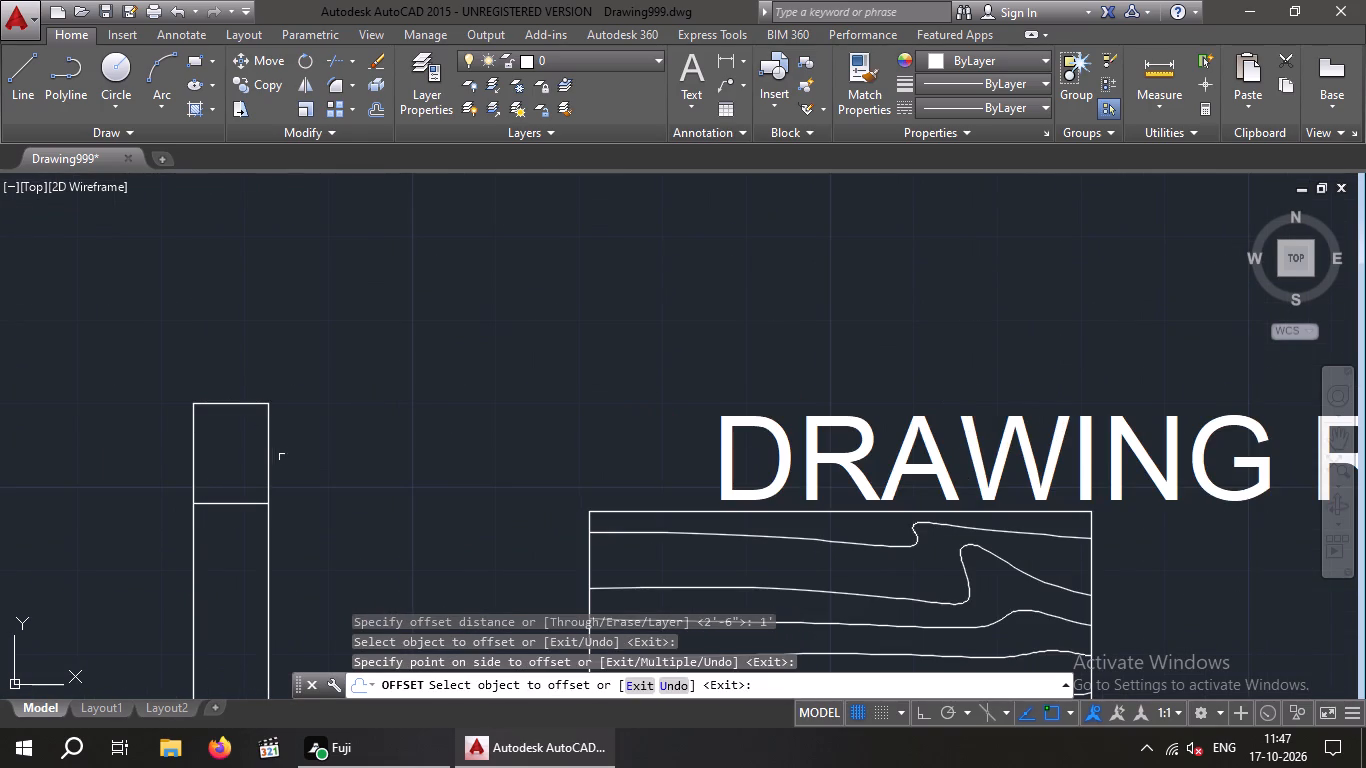
{"action": "key", "text": "Escape"}
{"action": "key", "text": "Escape"}
Trim both wall faces between the old and the offset end lines south of the drawing room's west door opening.
{"action": "key", "text": "t"}
{"action": "key", "text": "r"}
{"action": "key", "text": "space"}
{"action": "key", "text": "space"}
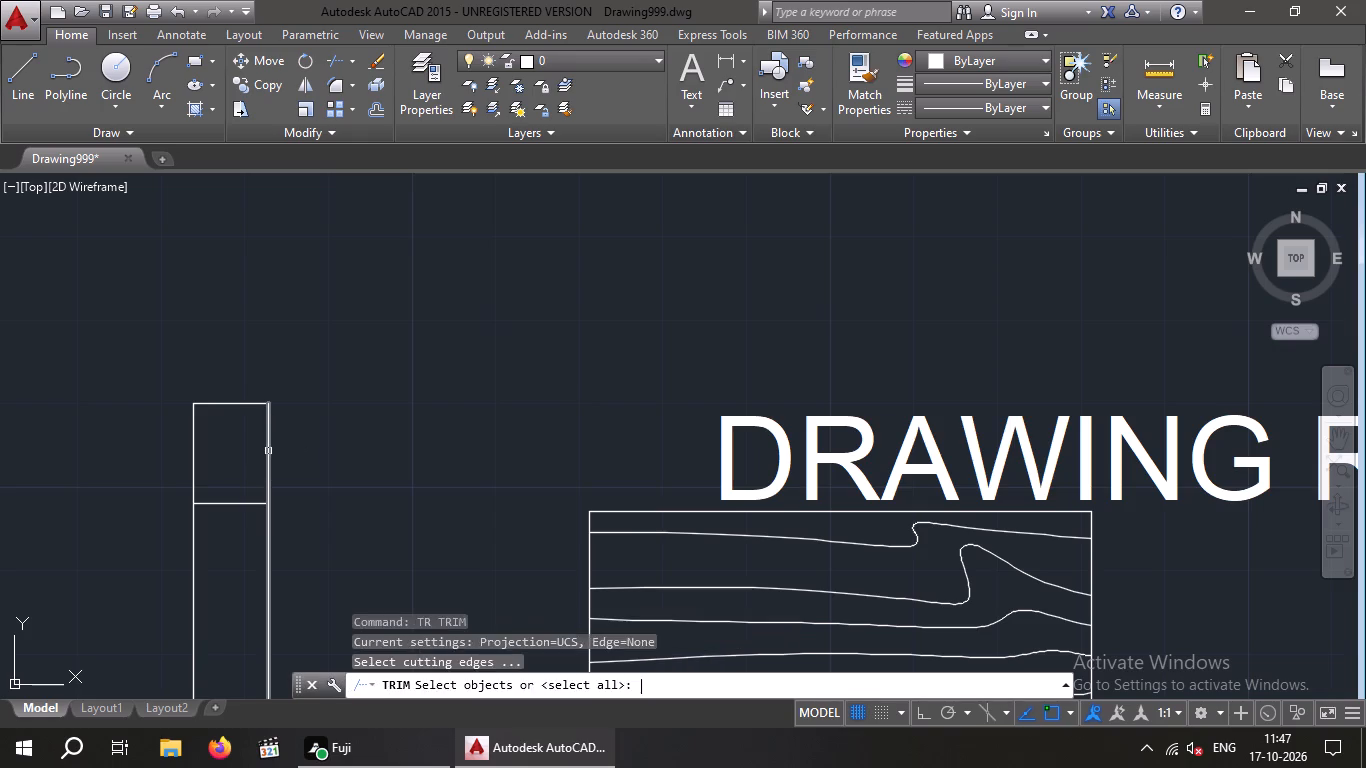
{"action": "left_click_drag", "start_coordinate": [371, 412], "coordinate": [140, 458]}
{"action": "left_click", "coordinate": [117, 462]}
{"action": "key", "text": "Escape"}
Delete the leftover old wall end line at the drawing room's west door opening.
{"action": "left_click_drag", "start_coordinate": [355, 362], "coordinate": [192, 435]}
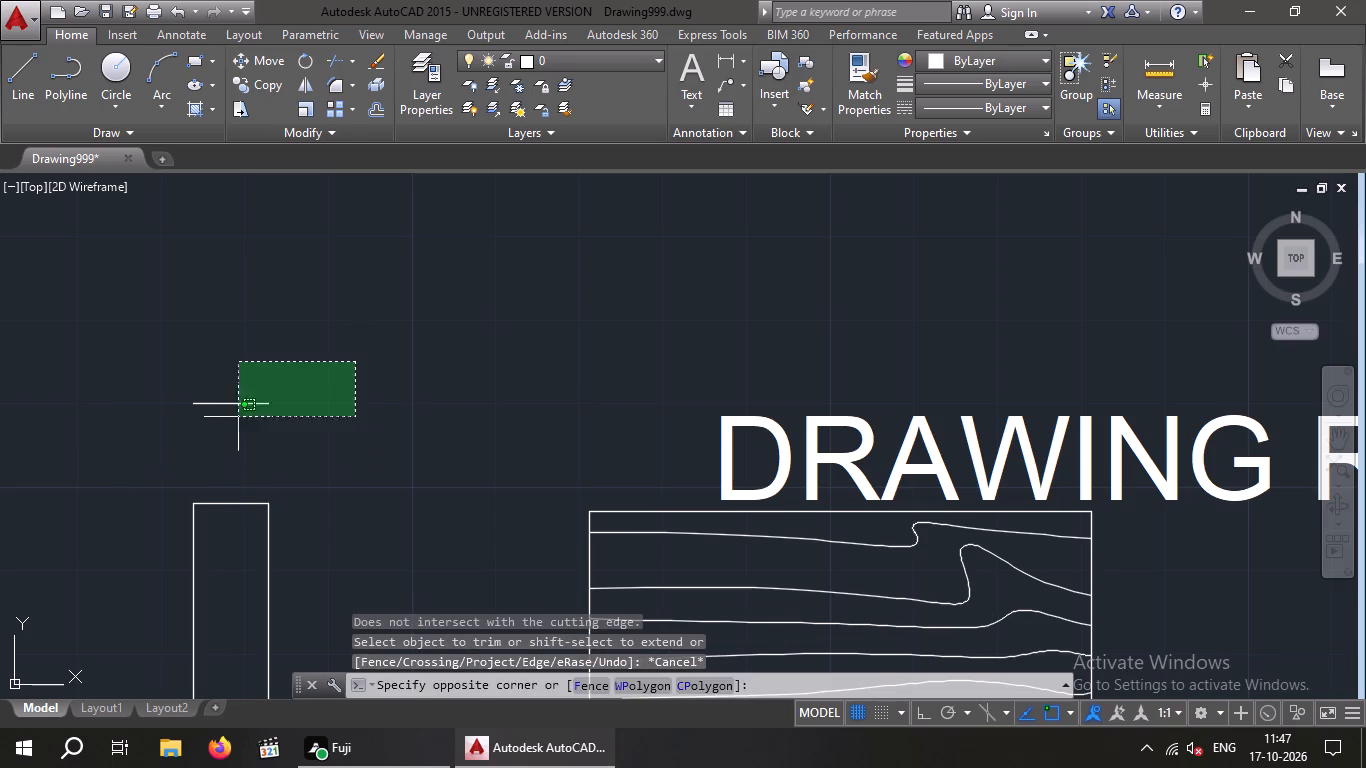
{"action": "left_click_drag", "start_coordinate": [192, 435], "coordinate": [121, 469]}
{"action": "left_click", "coordinate": [94, 477]}
{"action": "key", "text": "Delete"}
{"action": "scroll", "coordinate": [338, 326], "scroll_direction": "down", "scroll_amount": 4}
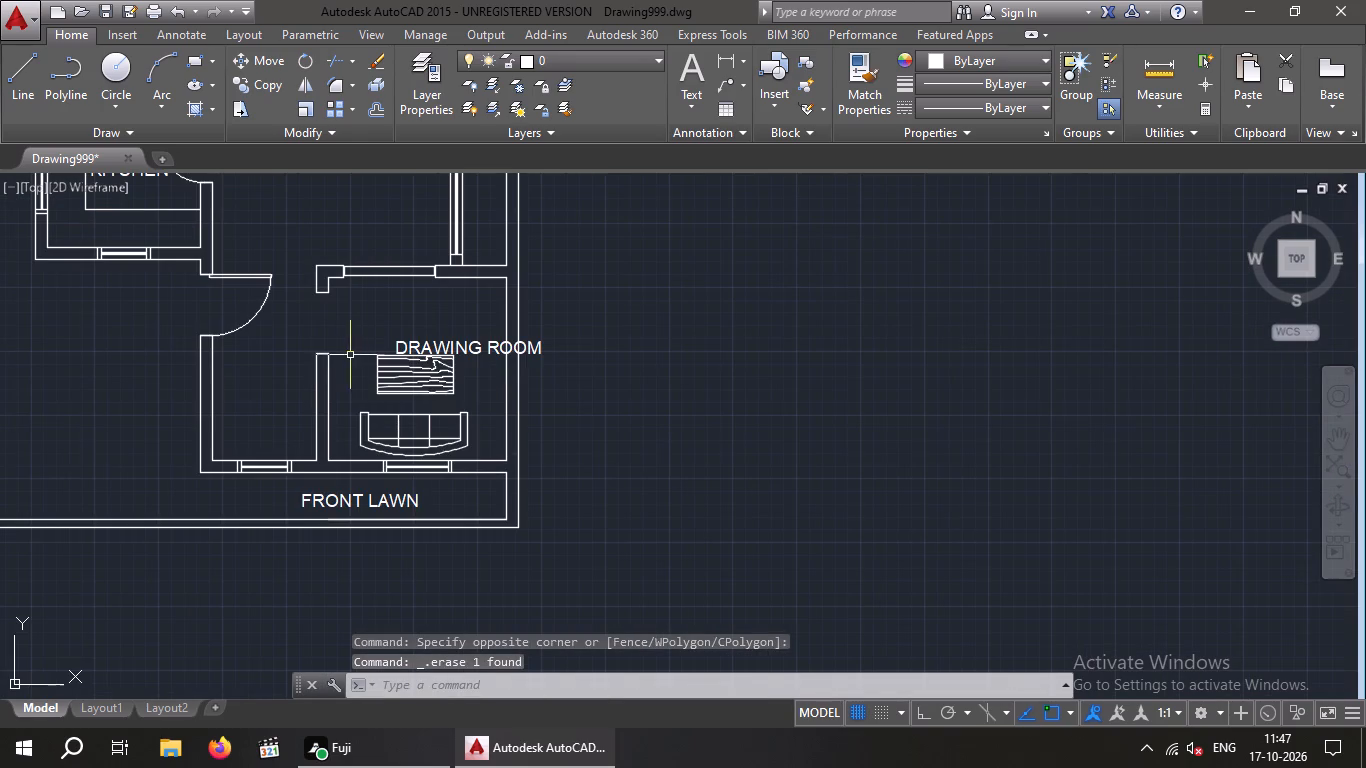
{"action": "key", "text": "Escape"}
{"action": "key", "text": "Escape"}
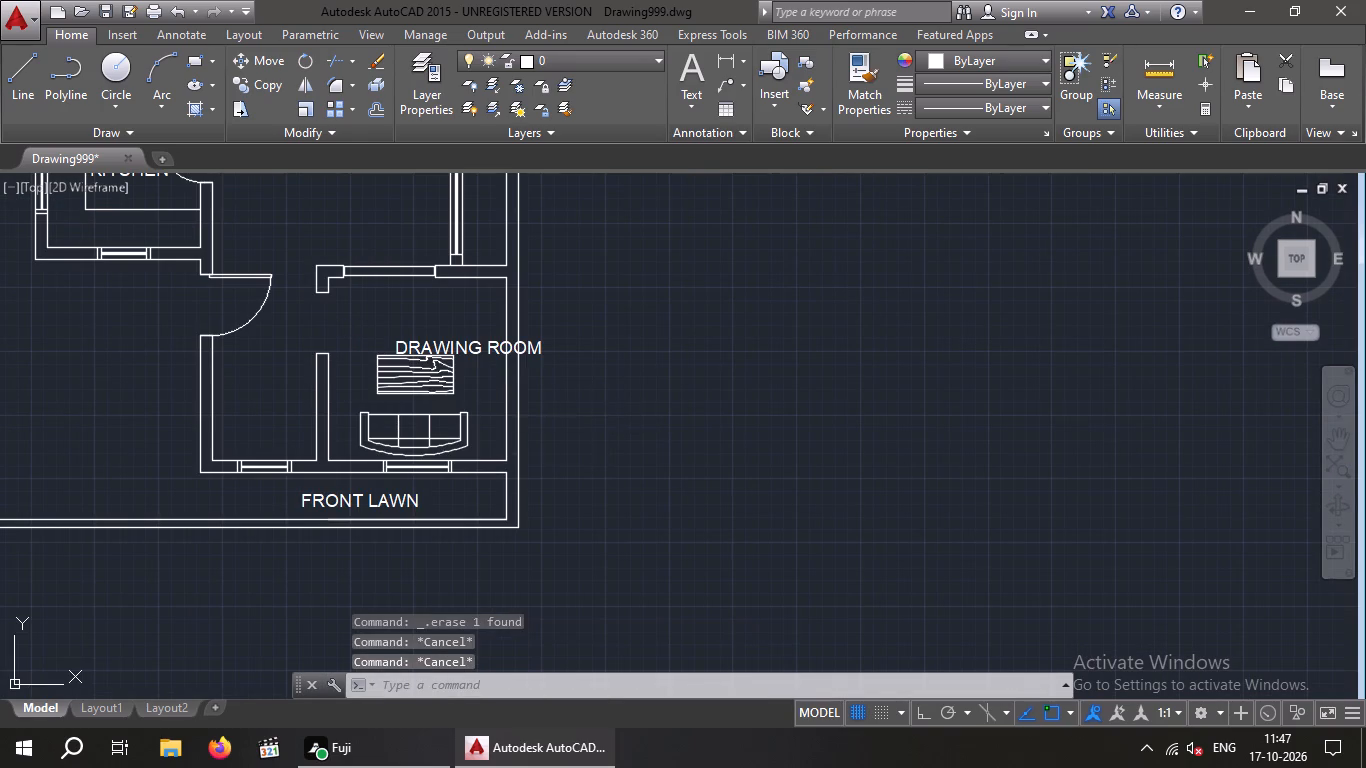
Move the single chair from outside the plan's west side into the drawing room, northeast of the wood-grain table.
{"action": "middle_click_drag", "start_coordinate": [563, 402], "coordinate": [594, 551]}
{"action": "scroll", "coordinate": [579, 488], "scroll_direction": "down", "scroll_amount": 1}
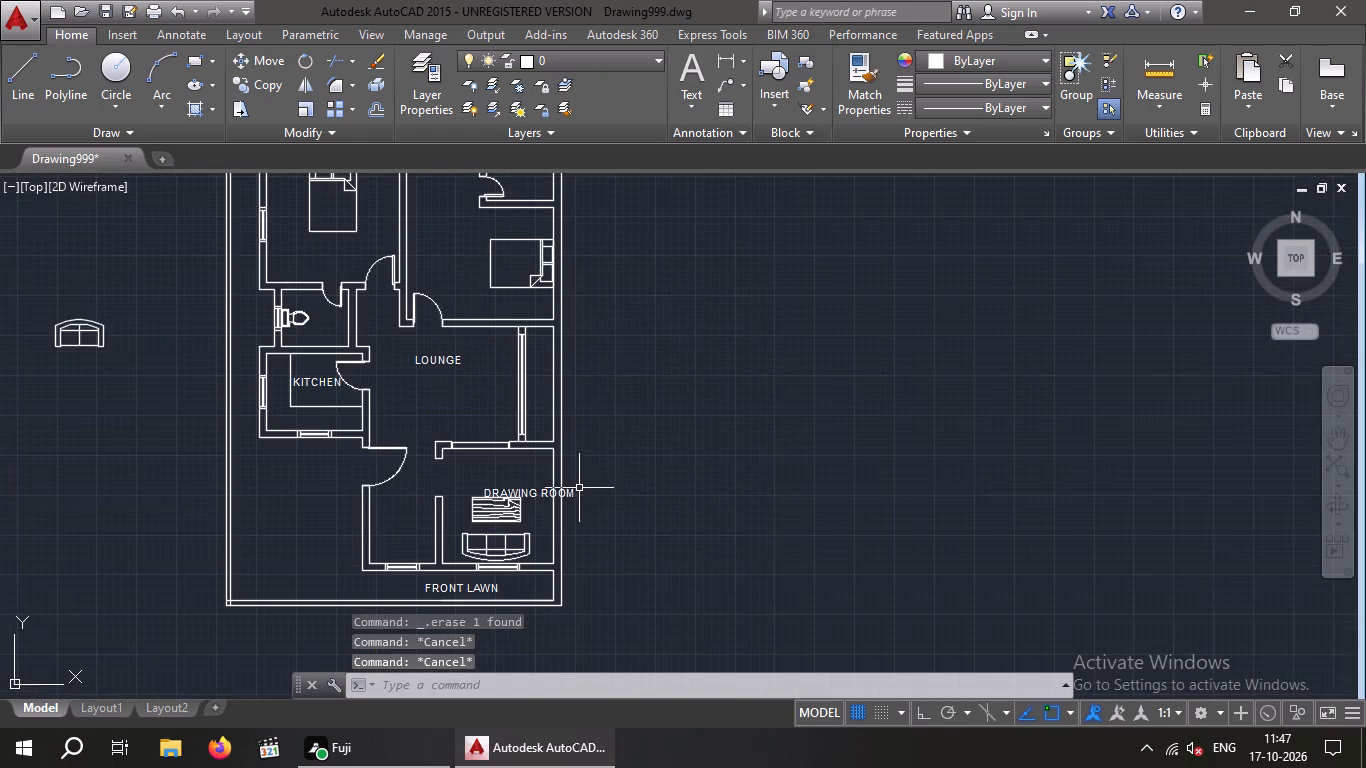
{"action": "scroll", "coordinate": [390, 370], "scroll_direction": "up", "scroll_amount": 1}
{"action": "scroll", "coordinate": [418, 383], "scroll_direction": "down", "scroll_amount": 1}
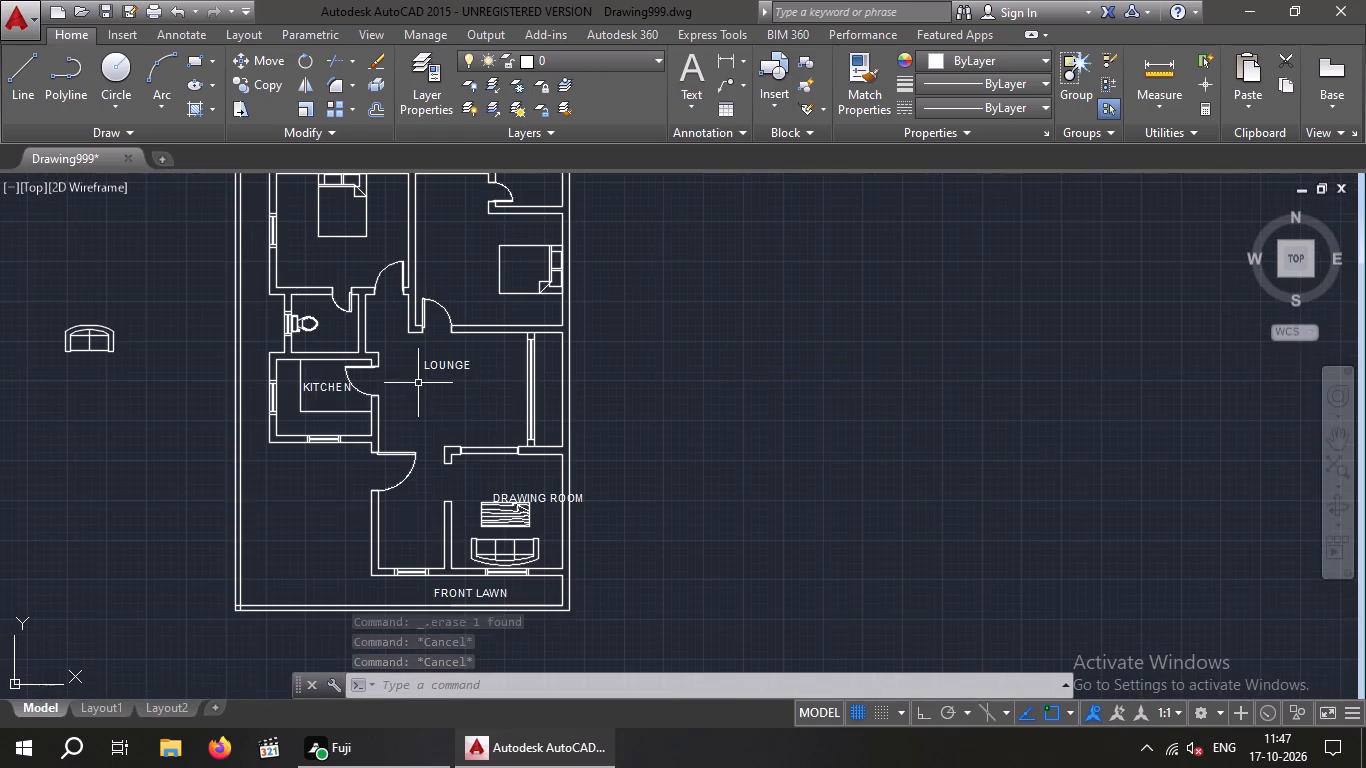
{"action": "middle_click", "coordinate": [437, 384]}
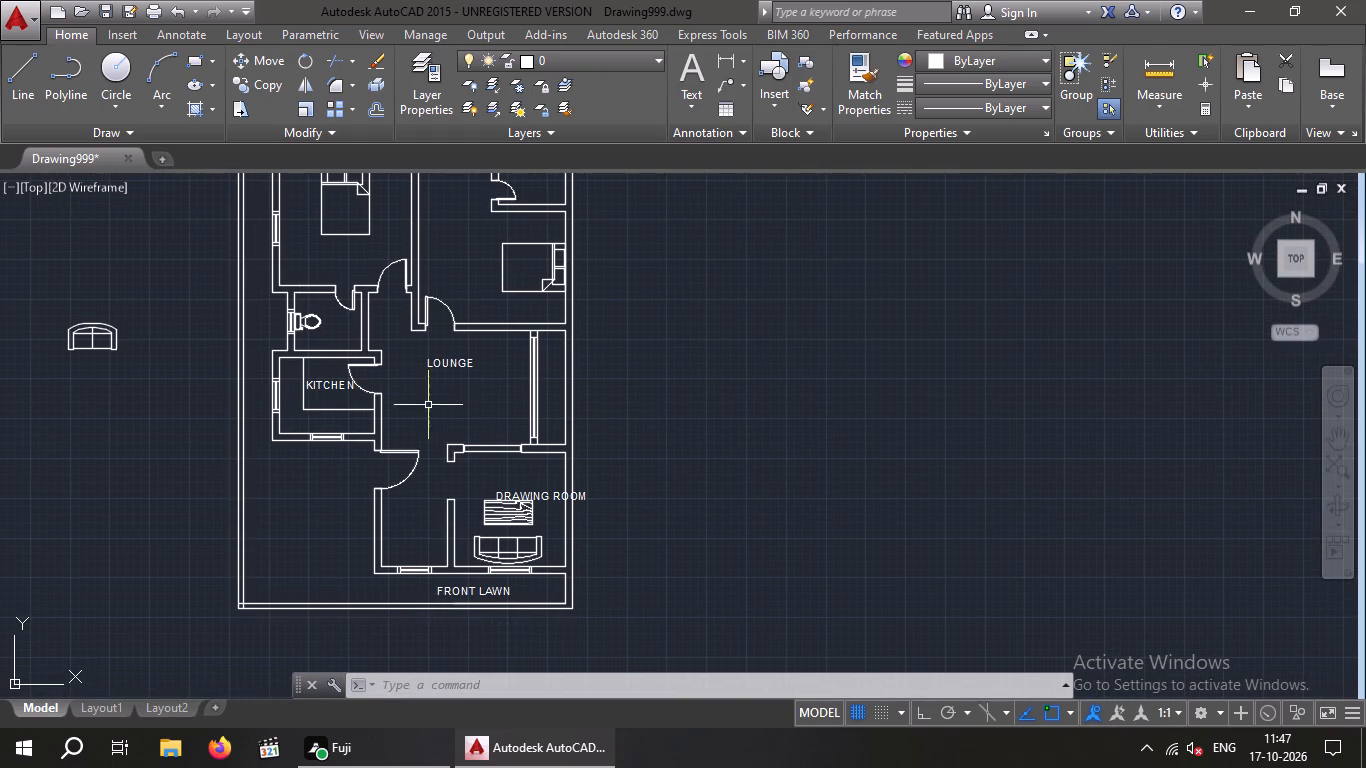
{"action": "scroll", "coordinate": [203, 391], "scroll_direction": "down", "scroll_amount": 2}
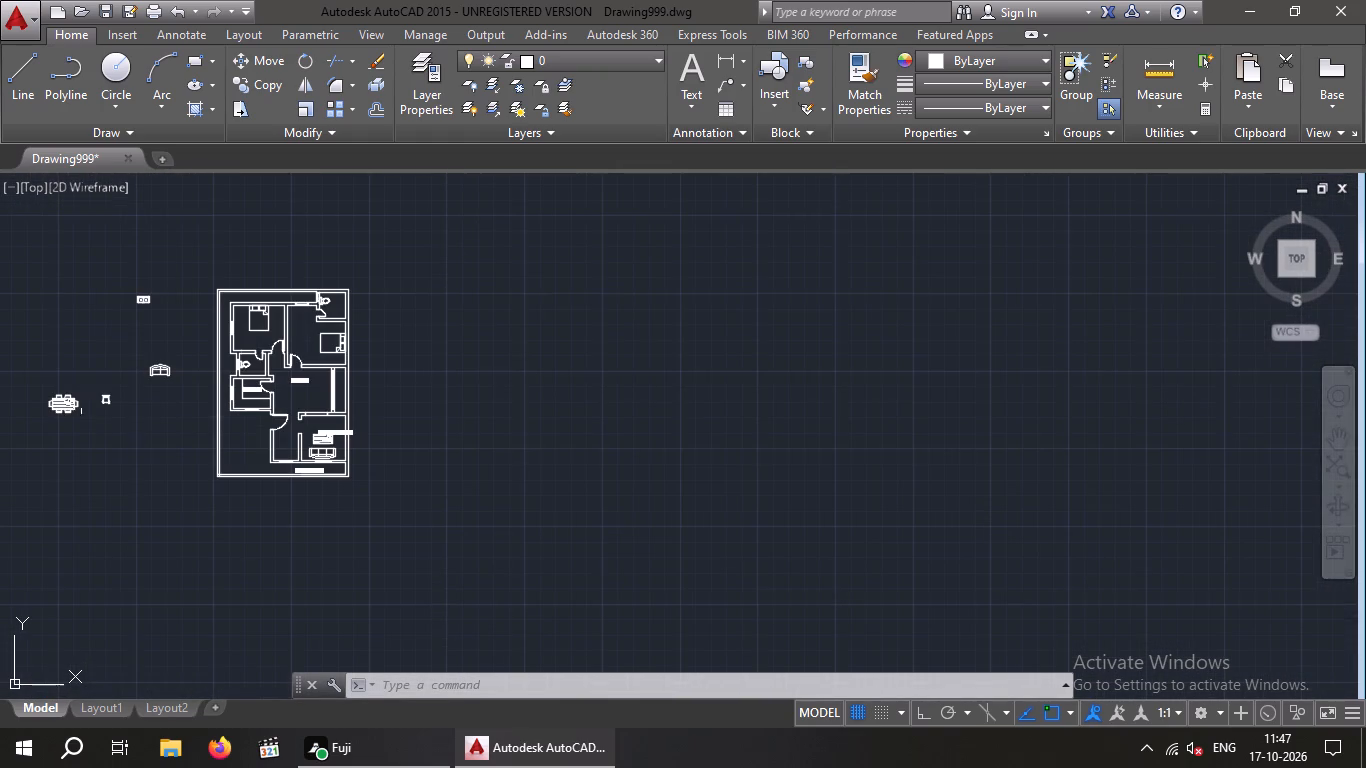
{"action": "scroll", "coordinate": [102, 415], "scroll_direction": "up", "scroll_amount": 3}
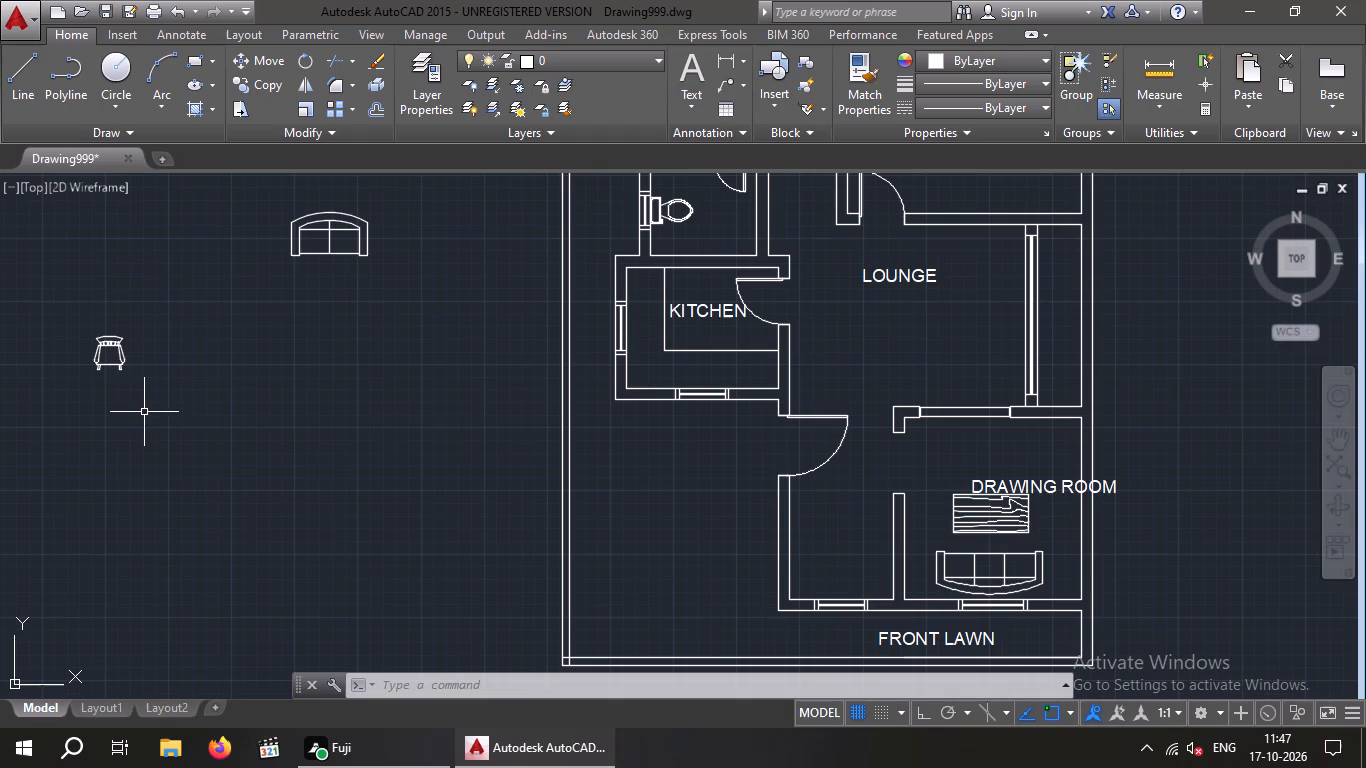
{"action": "middle_click_drag", "start_coordinate": [162, 393], "coordinate": [189, 370]}
{"action": "left_click_drag", "start_coordinate": [190, 285], "coordinate": [94, 363]}
{"action": "left_click", "coordinate": [92, 367]}
{"action": "left_click", "coordinate": [276, 63]}
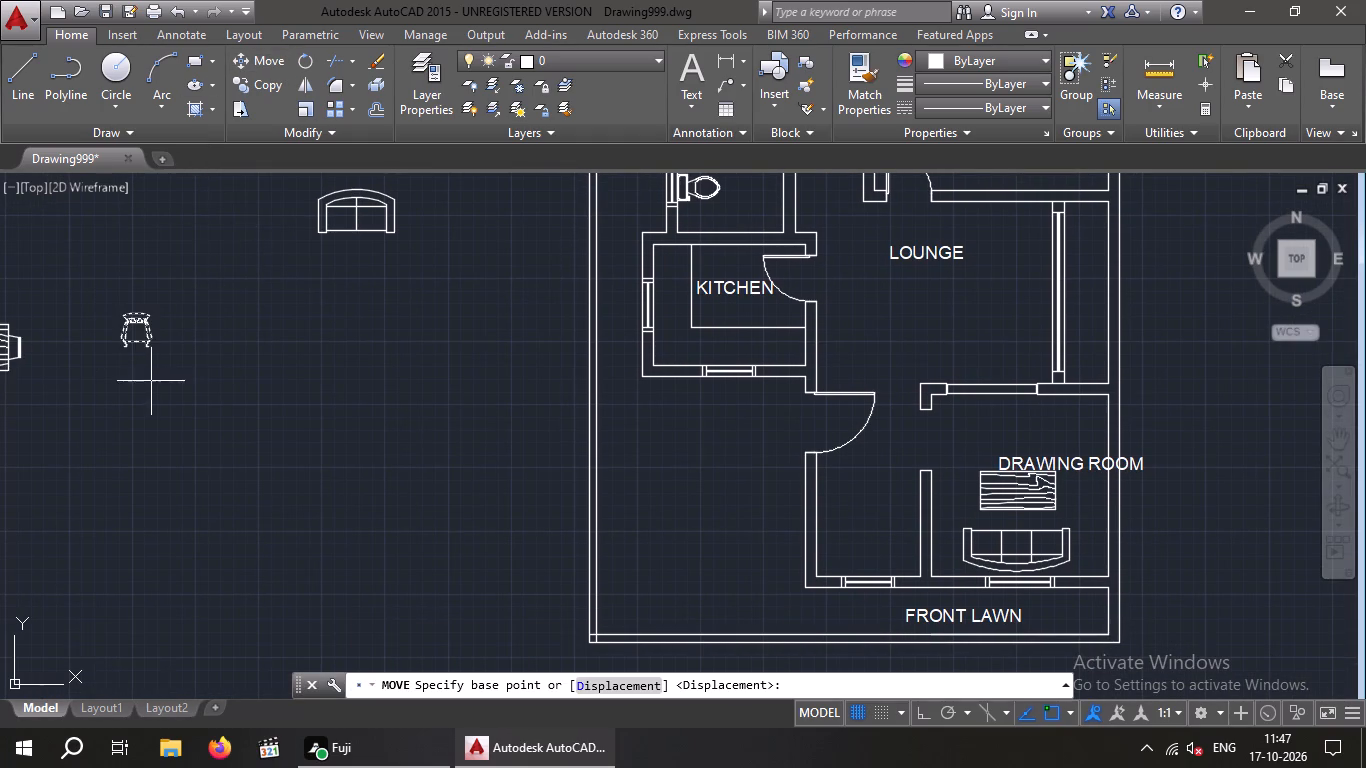
{"action": "scroll", "coordinate": [133, 316], "scroll_direction": "up", "scroll_amount": 2}
{"action": "left_click", "coordinate": [141, 308]}
{"action": "scroll", "coordinate": [153, 310], "scroll_direction": "down", "scroll_amount": 3}
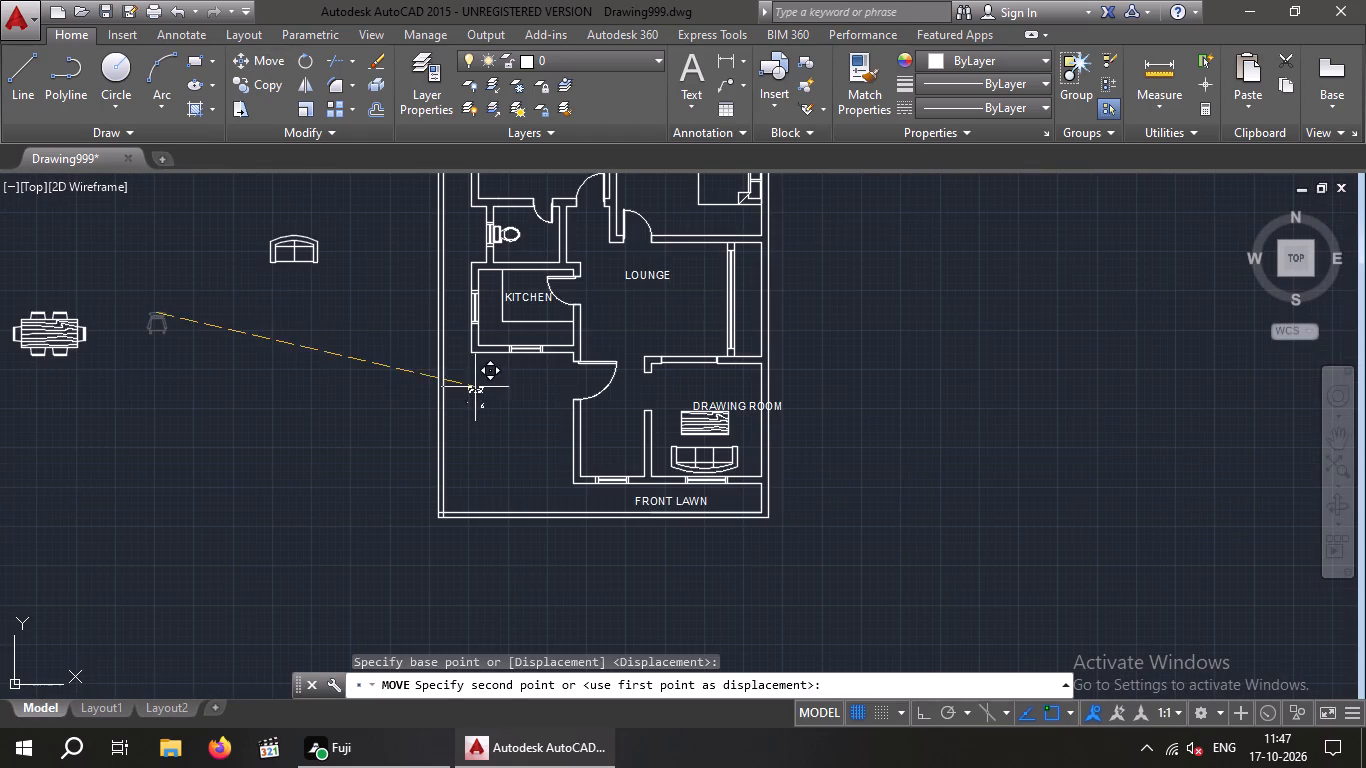
{"action": "scroll", "coordinate": [713, 386], "scroll_direction": "up", "scroll_amount": 3}
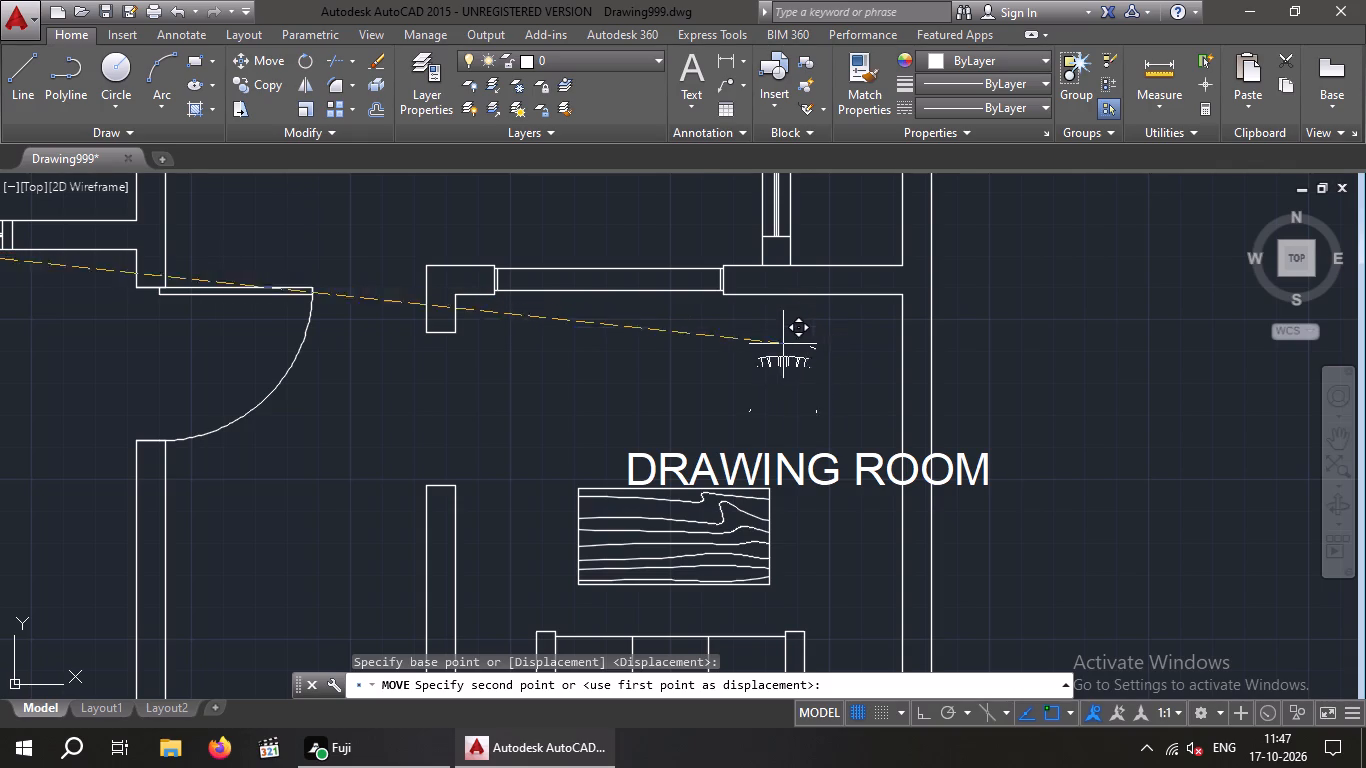
{"action": "left_click", "coordinate": [792, 334]}
{"action": "key", "text": "Escape"}
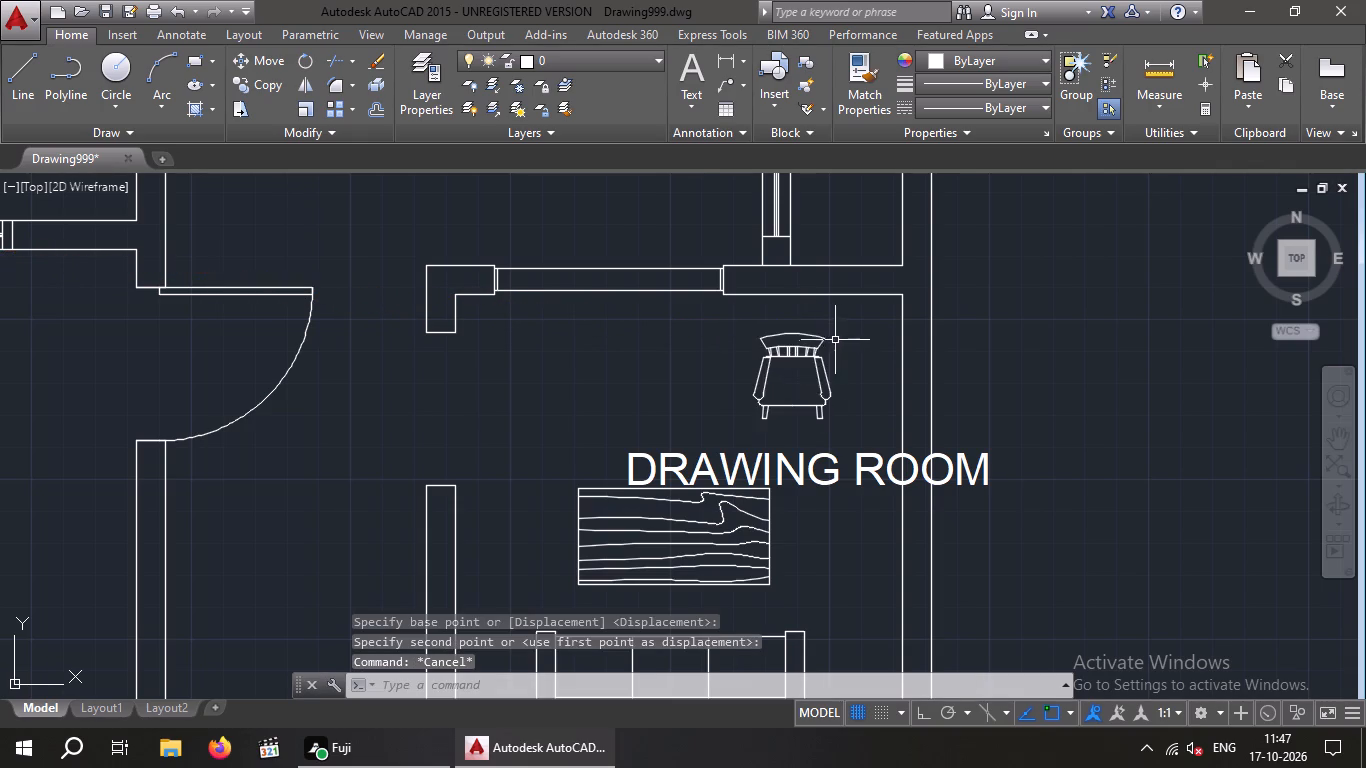
Rotate the drawing room chair about 9° around its southeast leg.
{"action": "left_click_drag", "start_coordinate": [842, 339], "coordinate": [816, 413]}
{"action": "left_click_drag", "start_coordinate": [771, 405], "coordinate": [698, 392]}
{"action": "left_click", "coordinate": [310, 61]}
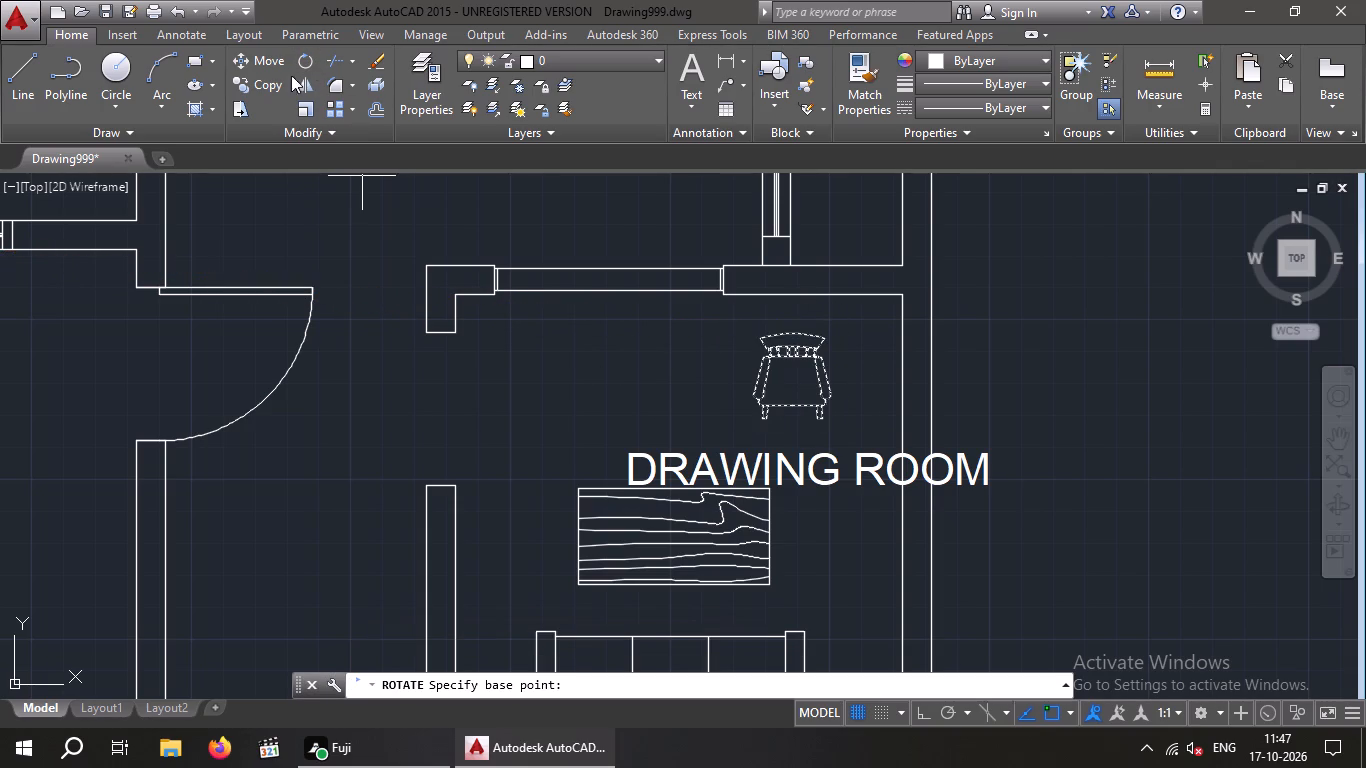
{"action": "left_click", "coordinate": [822, 405]}
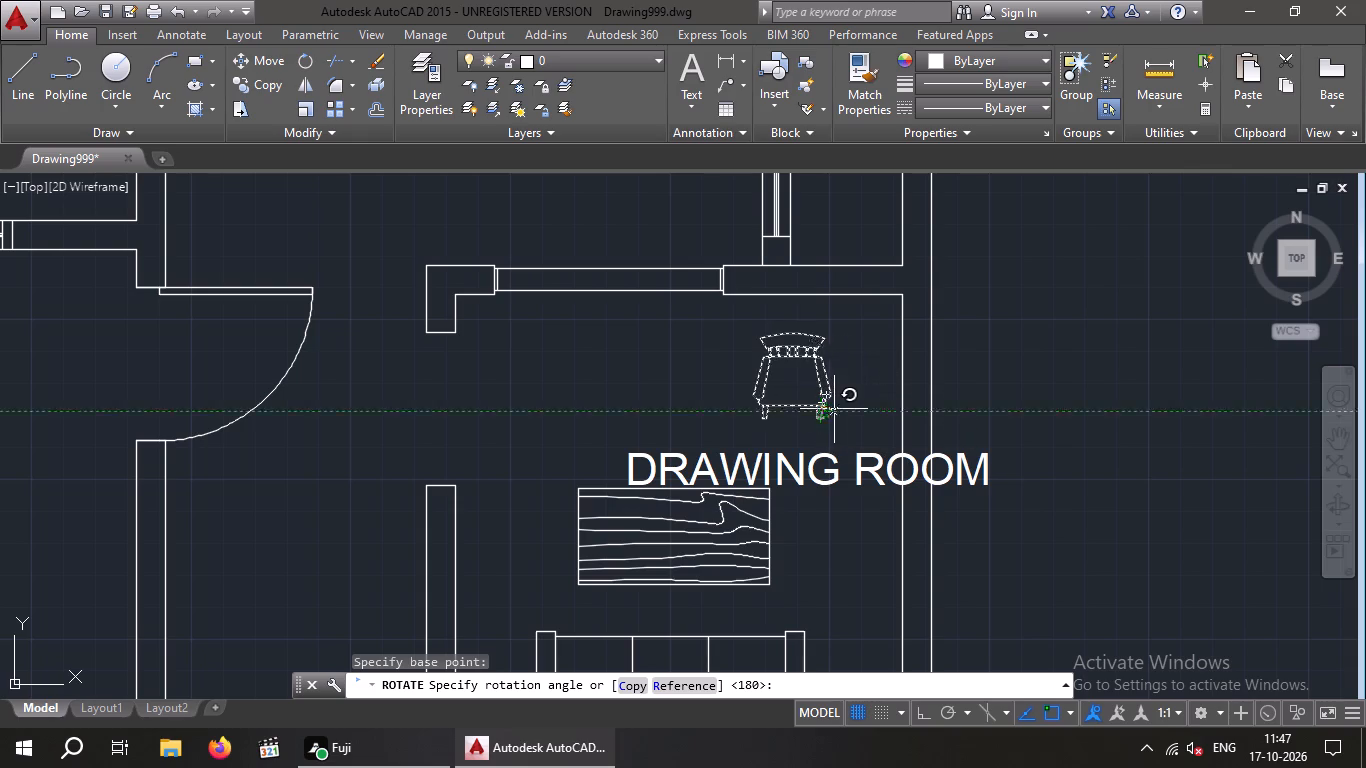
{"action": "left_click", "coordinate": [833, 413]}
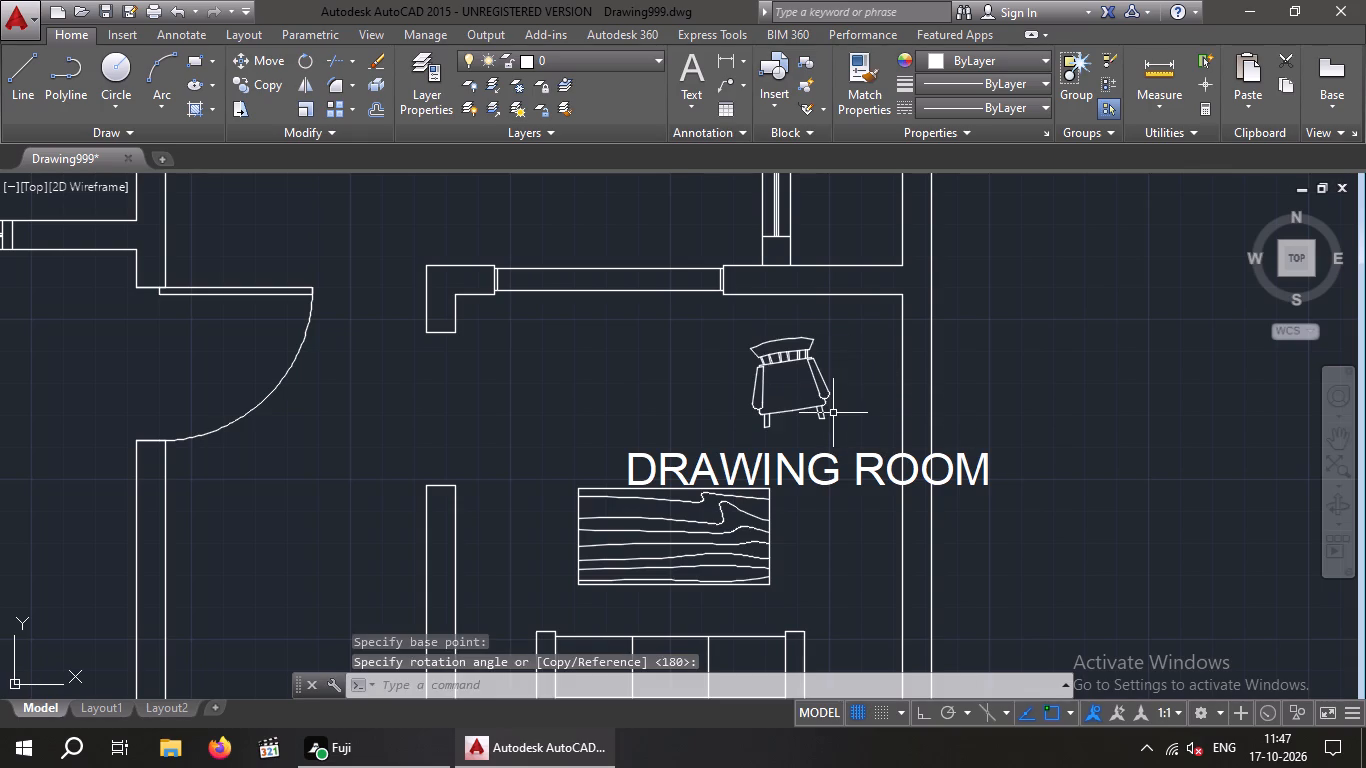
Rotate the drawing room chair about 302° around its southeast corner so it faces southwest.
{"action": "left_click_drag", "start_coordinate": [807, 342], "coordinate": [792, 380]}
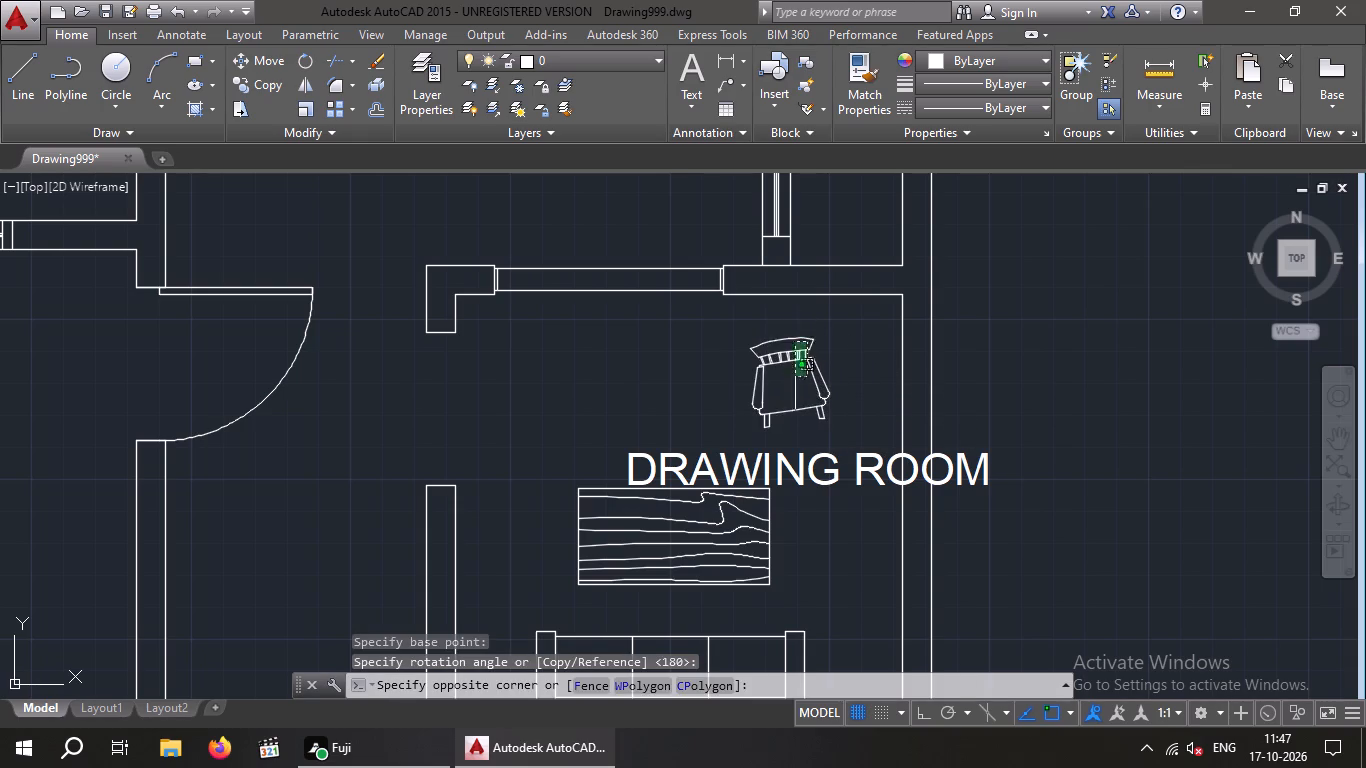
{"action": "left_click_drag", "start_coordinate": [792, 380], "coordinate": [781, 388]}
{"action": "left_click_drag", "start_coordinate": [749, 391], "coordinate": [714, 395]}
{"action": "left_click", "coordinate": [307, 65]}
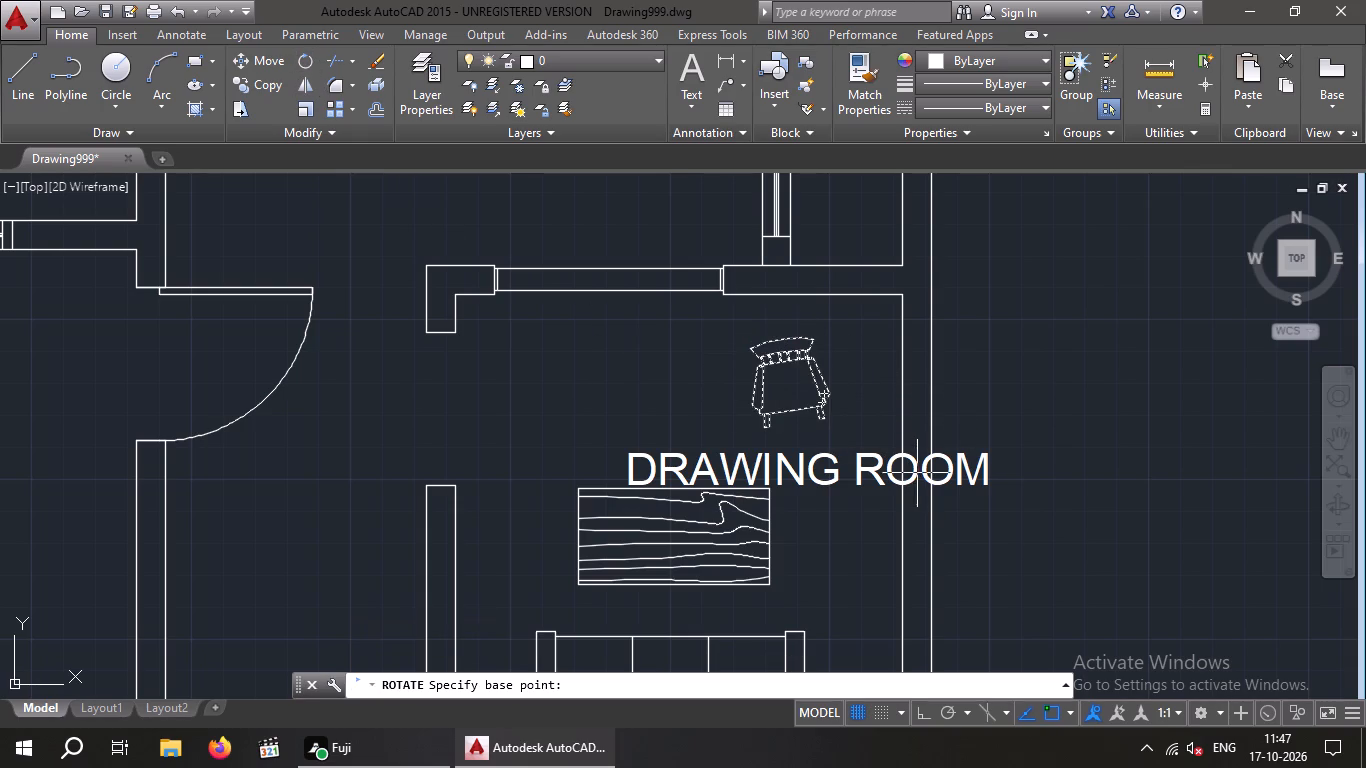
{"action": "left_click", "coordinate": [832, 398]}
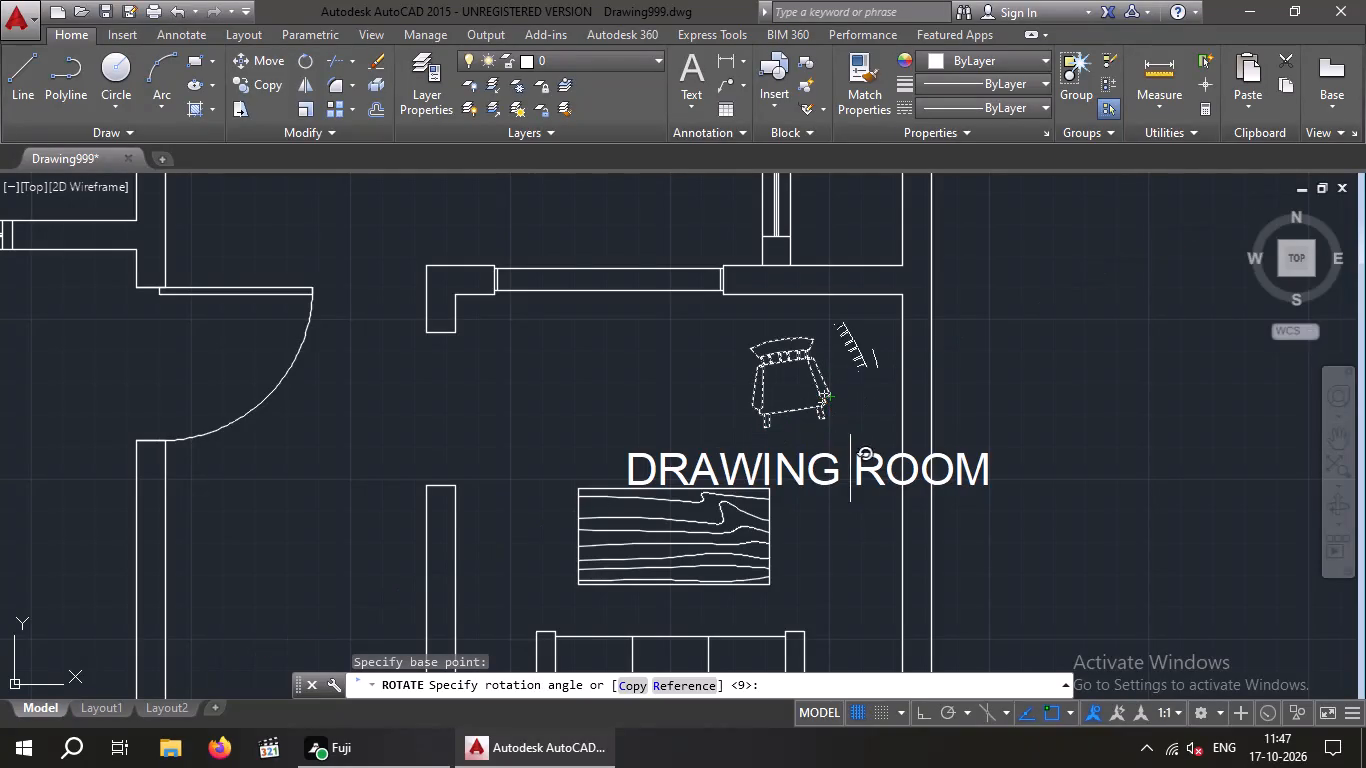
{"action": "left_click", "coordinate": [892, 524]}
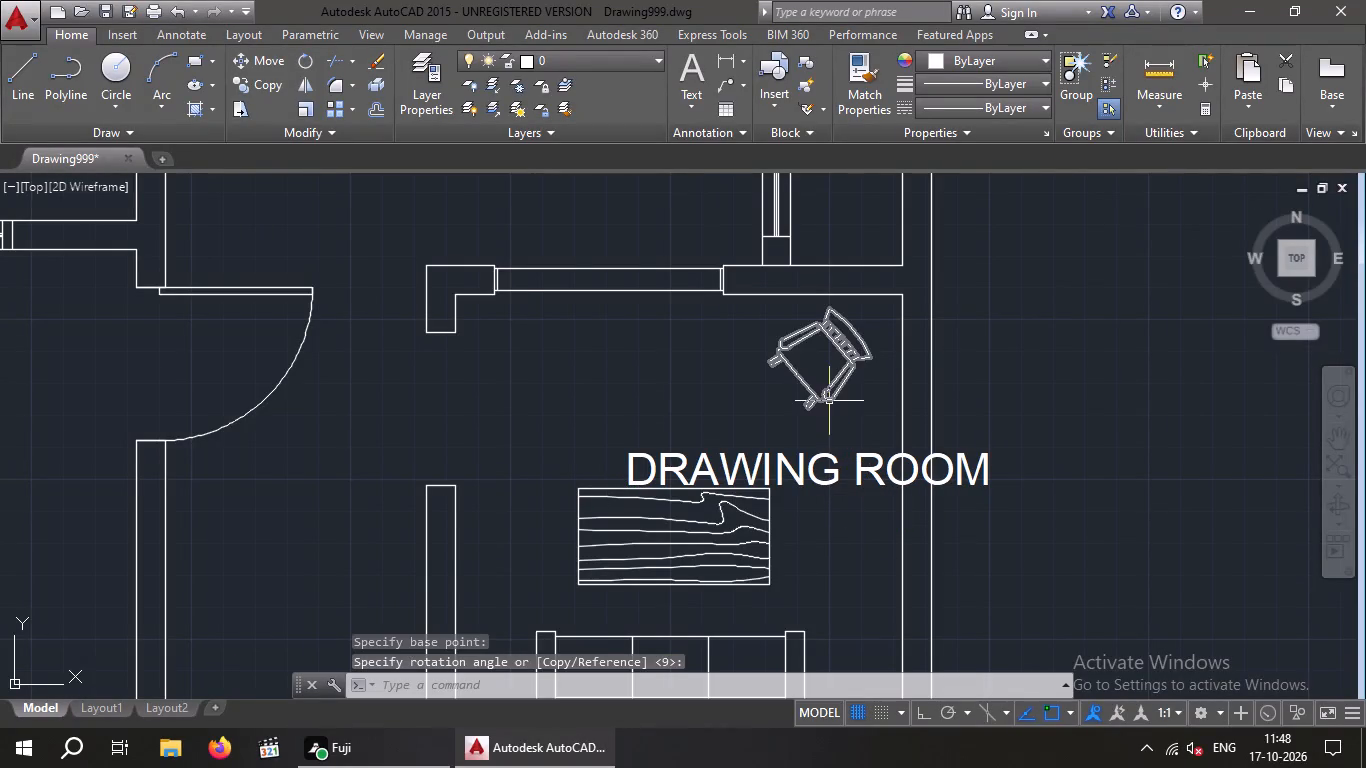
Move the rotated chair slightly southwest, closer to the drawing room's wood-grain table.
{"action": "left_click", "coordinate": [830, 400]}
{"action": "left_click", "coordinate": [262, 69]}
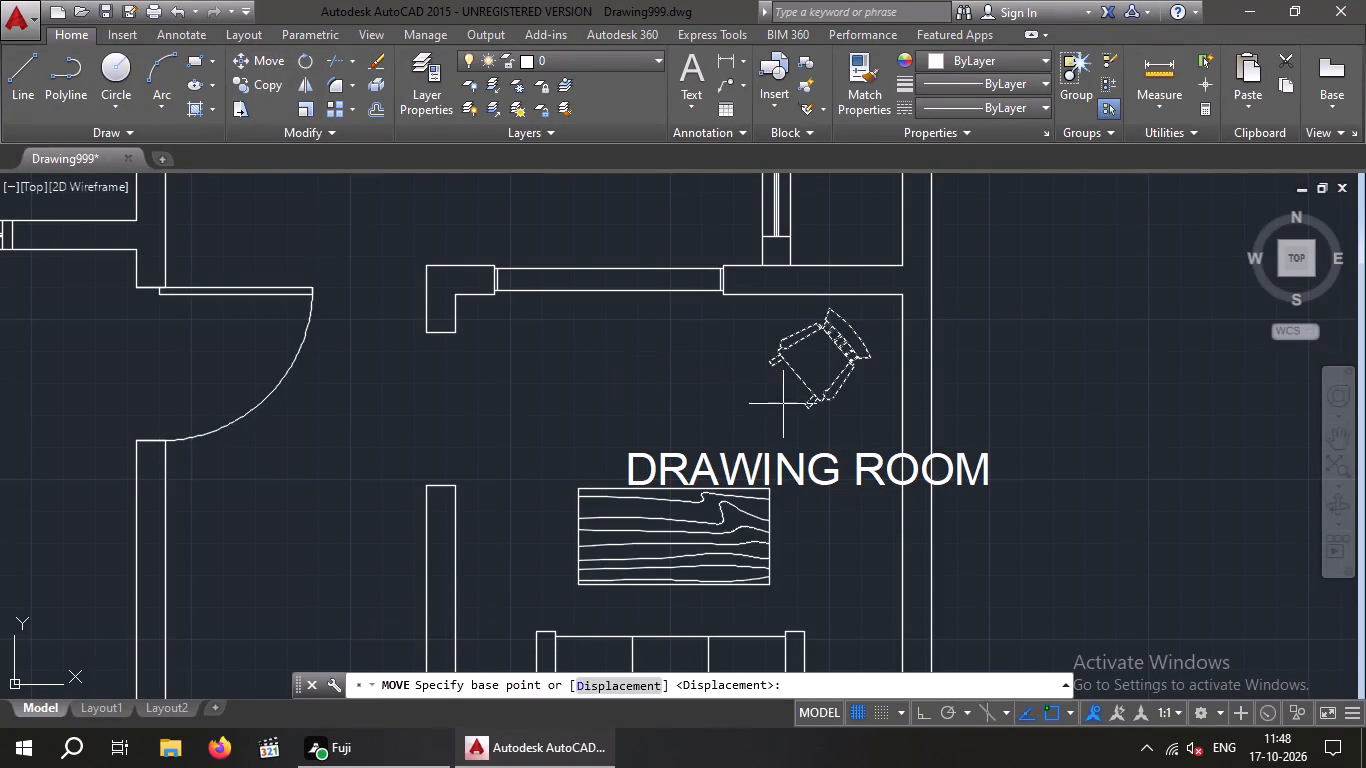
{"action": "left_click", "coordinate": [803, 378]}
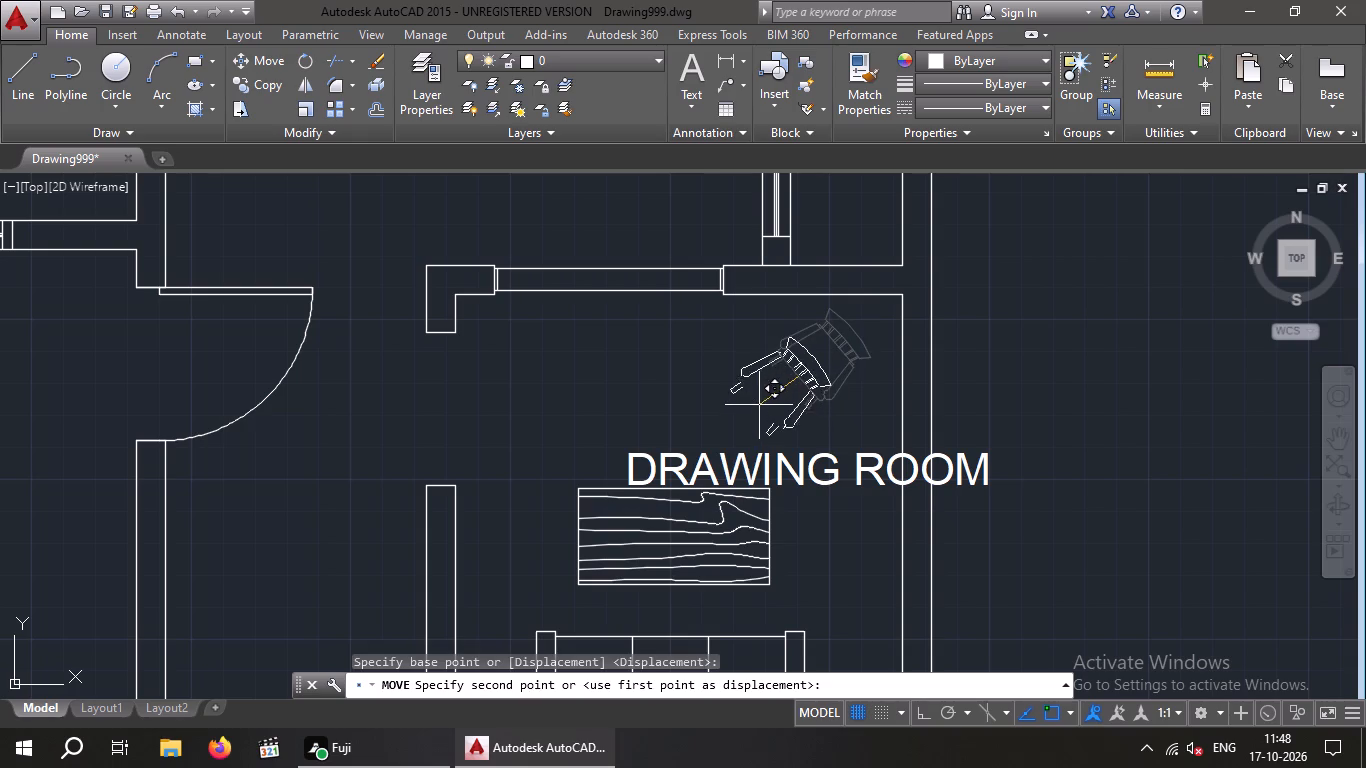
{"action": "left_click", "coordinate": [759, 405]}
{"action": "key", "text": "Escape"}
{"action": "scroll", "coordinate": [738, 388], "scroll_direction": "down", "scroll_amount": 3}
{"action": "middle_click", "coordinate": [646, 449]}
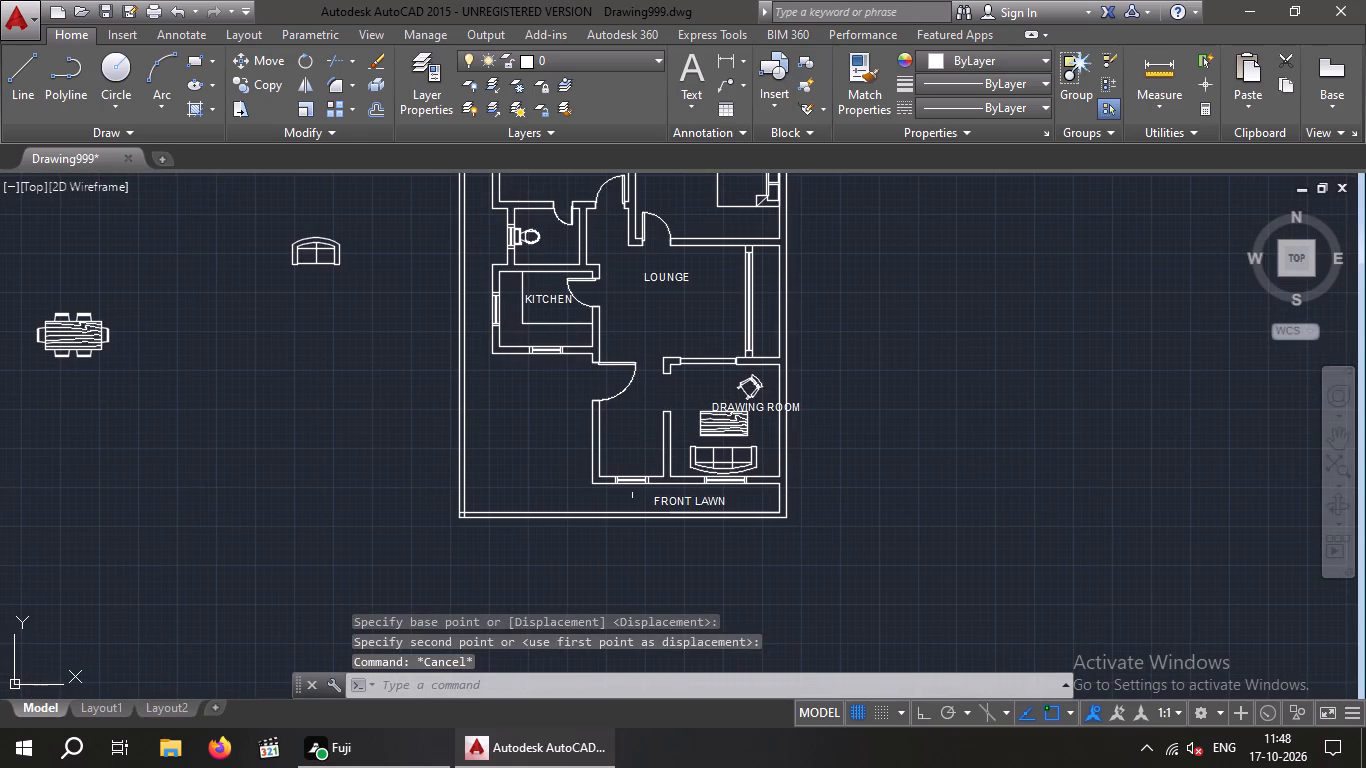
{"action": "scroll", "coordinate": [129, 0], "scroll_direction": "up", "scroll_amount": 1}
{"action": "key", "text": "Escape"}
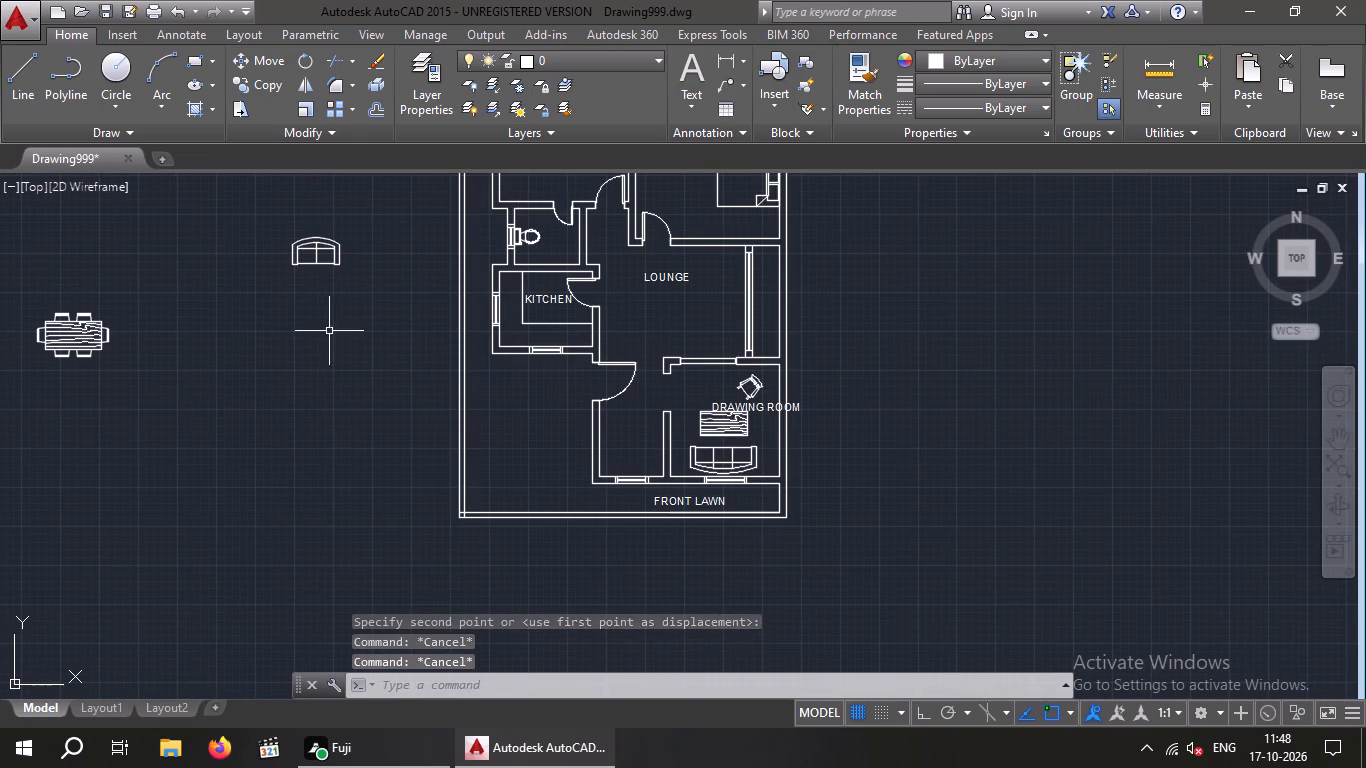
{"action": "key", "text": "Escape"}
Rotate the double sink outside the plan's west side 90° counterclockwise with Ortho on.
{"action": "middle_click_drag", "start_coordinate": [286, 347], "coordinate": [241, 451]}
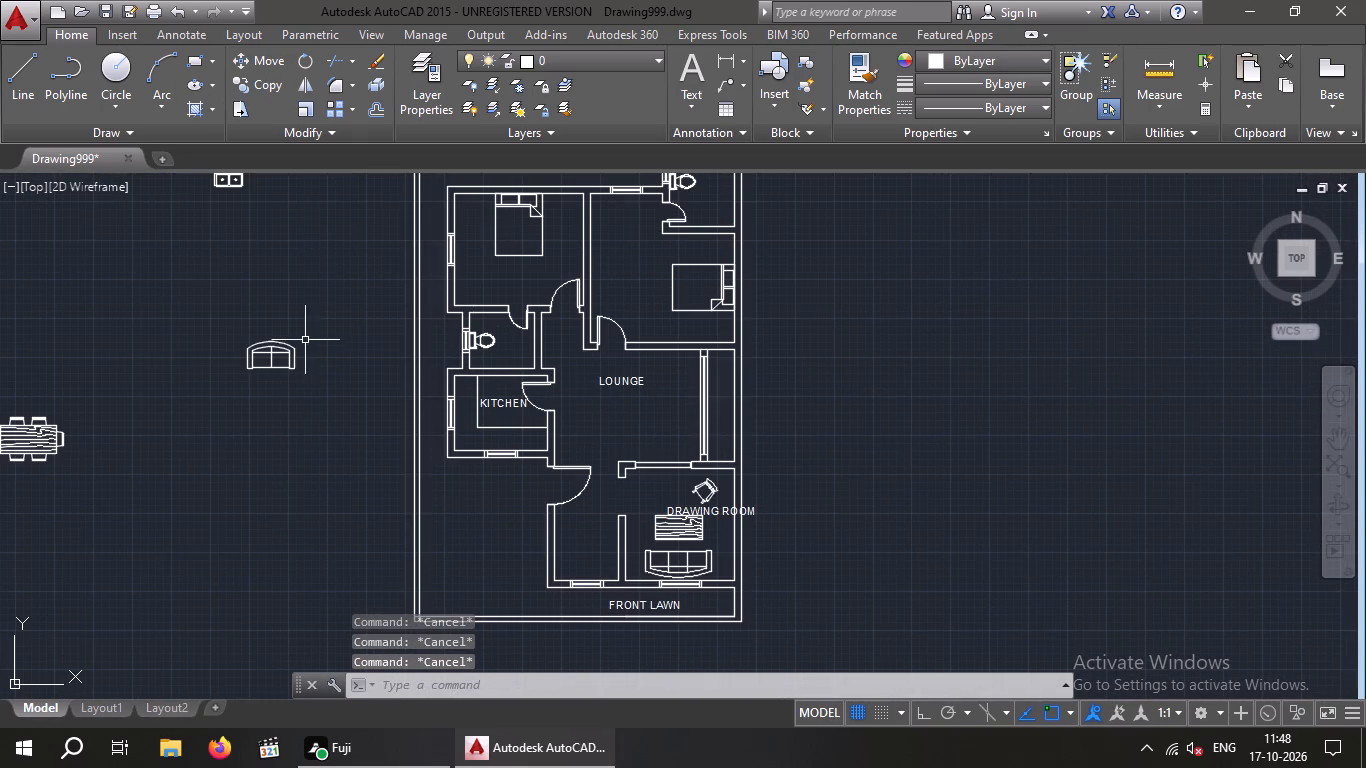
{"action": "scroll", "coordinate": [305, 340], "scroll_direction": "down", "scroll_amount": 1}
{"action": "scroll", "coordinate": [233, 222], "scroll_direction": "up", "scroll_amount": 1}
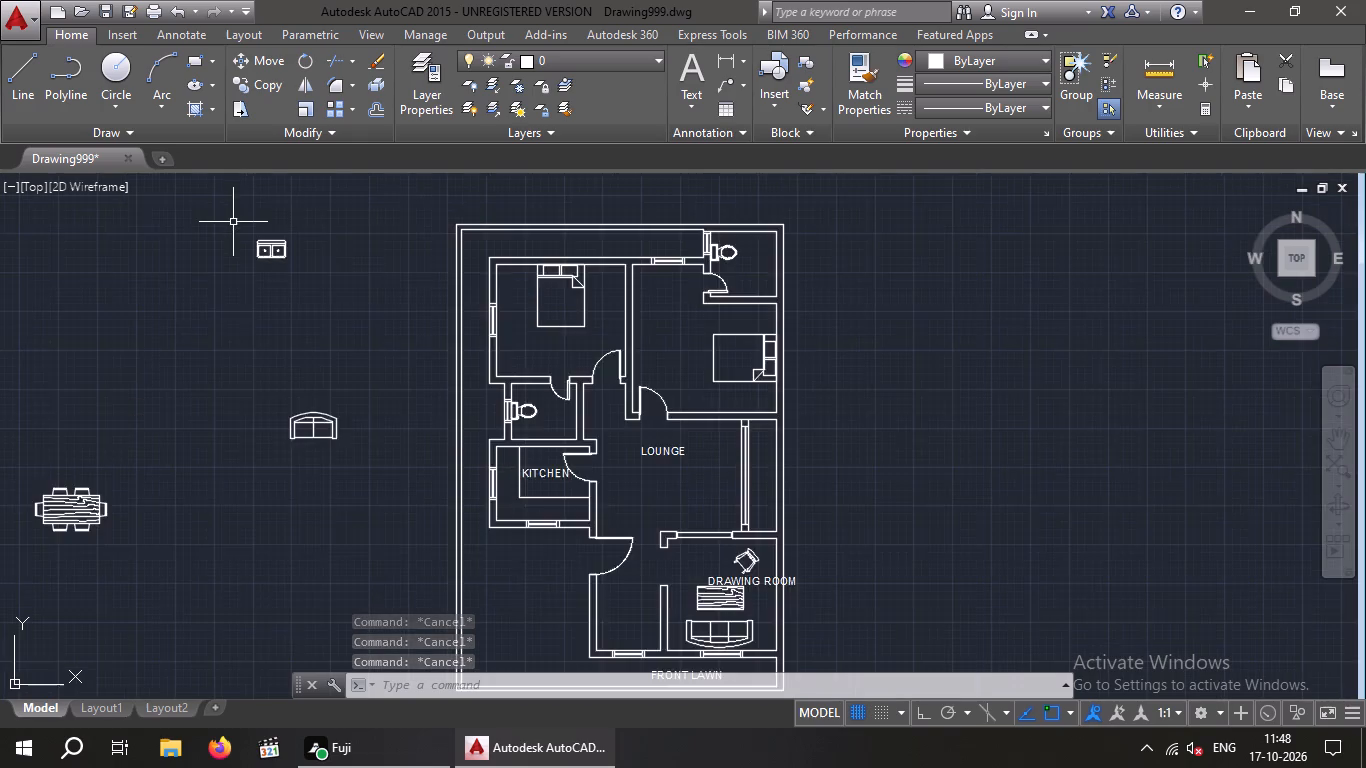
{"action": "scroll", "coordinate": [233, 222], "scroll_direction": "up", "scroll_amount": 1}
{"action": "scroll", "coordinate": [251, 240], "scroll_direction": "down", "scroll_amount": 2}
{"action": "scroll", "coordinate": [242, 238], "scroll_direction": "up", "scroll_amount": 1}
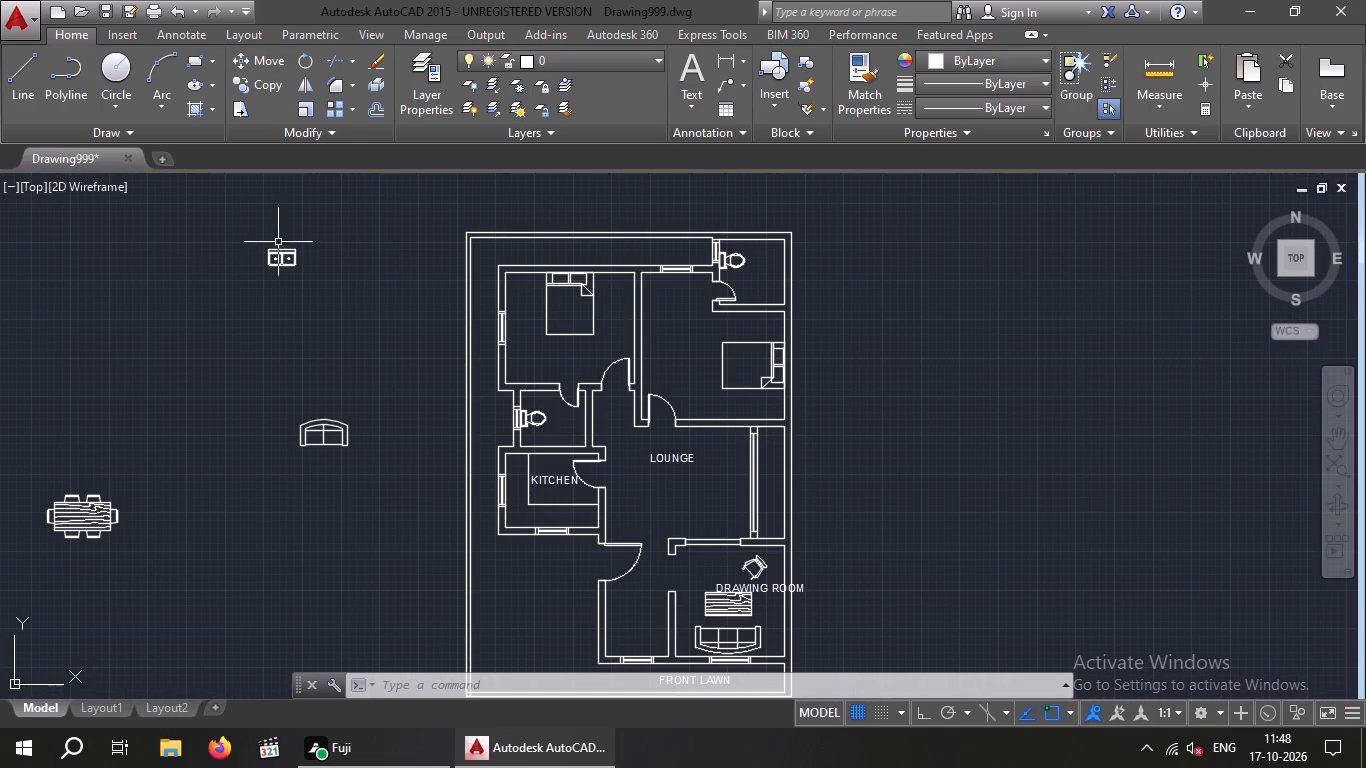
{"action": "left_click_drag", "start_coordinate": [305, 229], "coordinate": [306, 253]}
{"action": "left_click", "coordinate": [239, 278]}
{"action": "left_click", "coordinate": [922, 709]}
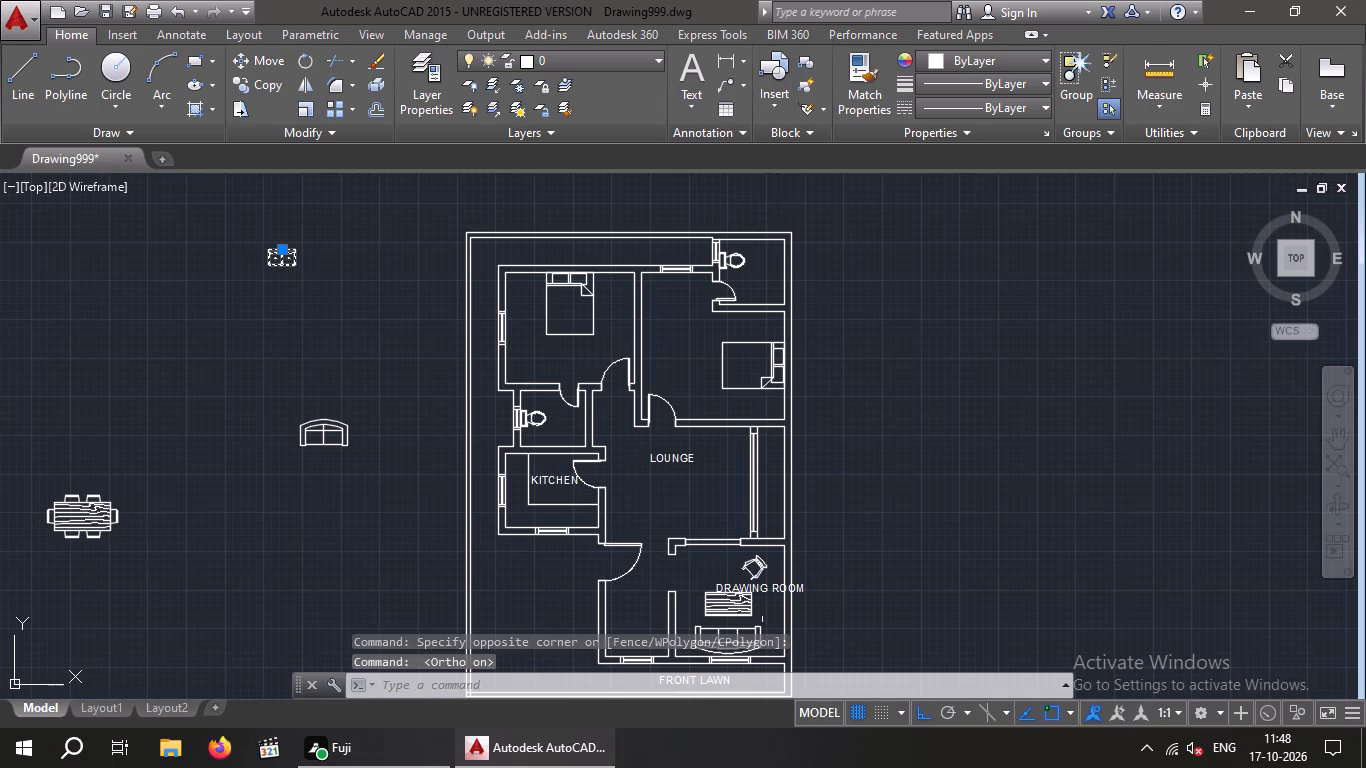
{"action": "left_click", "coordinate": [299, 63]}
{"action": "left_click_drag", "start_coordinate": [301, 266], "coordinate": [310, 254]}
{"action": "left_click", "coordinate": [310, 220]}
{"action": "key", "text": "Escape"}
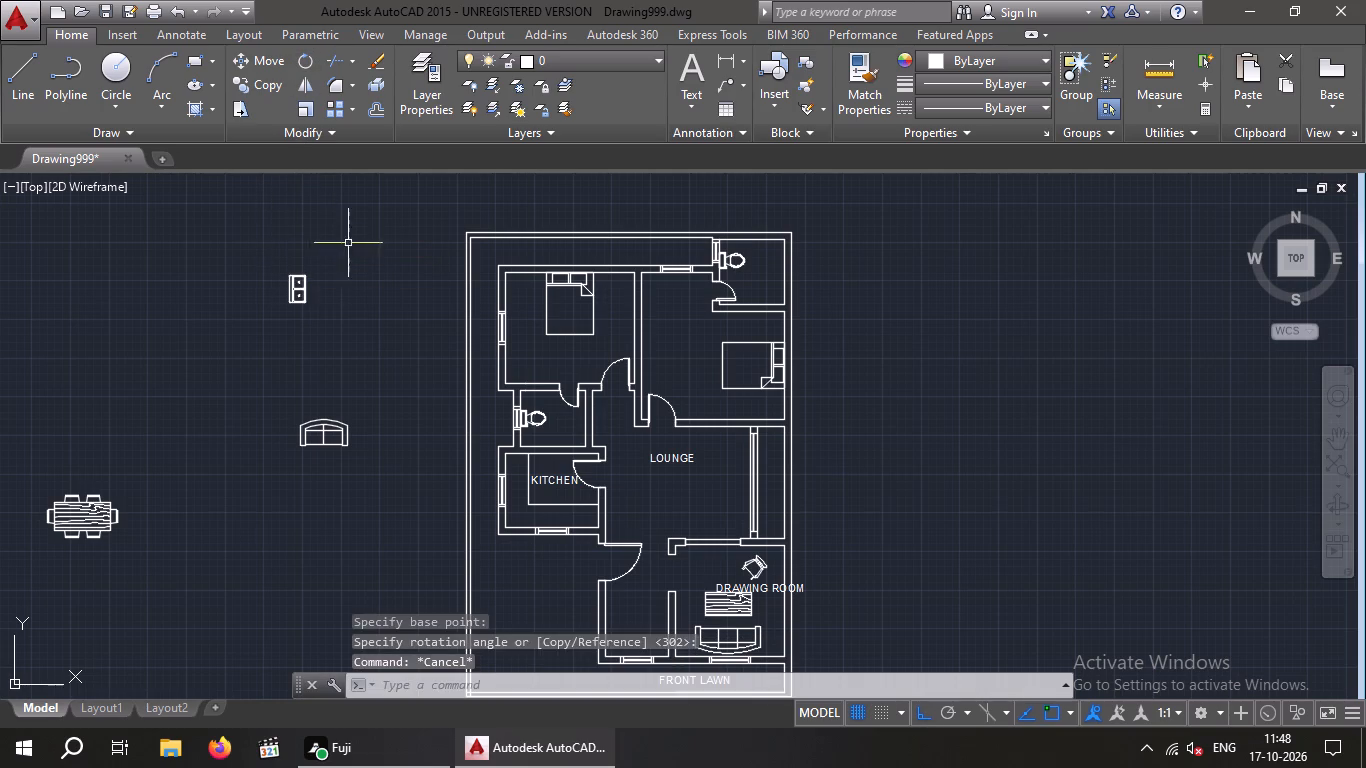
With Ortho off, move the double sink by its back-edge midpoint to the inner midpoint of the kitchen's west window.
{"action": "left_click_drag", "start_coordinate": [348, 243], "coordinate": [293, 306]}
{"action": "left_click", "coordinate": [253, 68]}
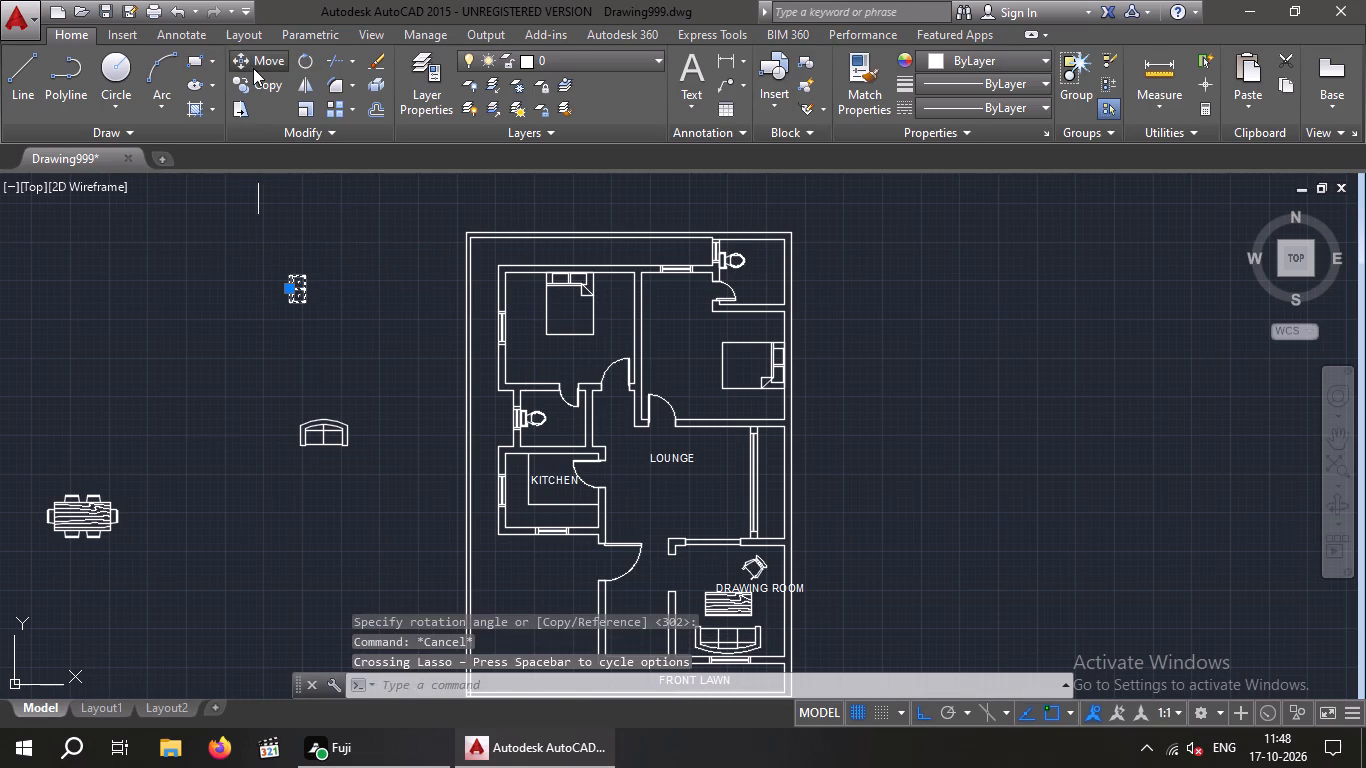
{"action": "left_click", "coordinate": [921, 712]}
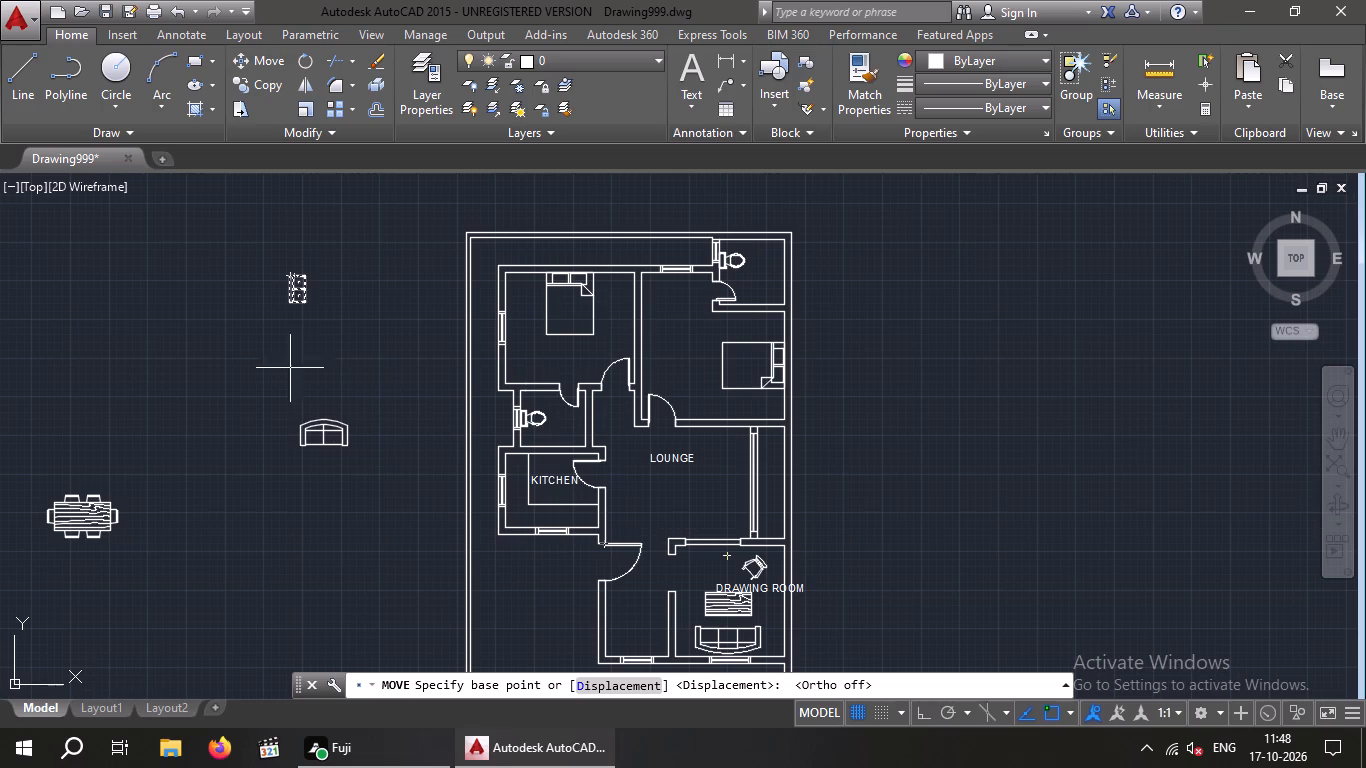
{"action": "scroll", "coordinate": [265, 291], "scroll_direction": "up", "scroll_amount": 4}
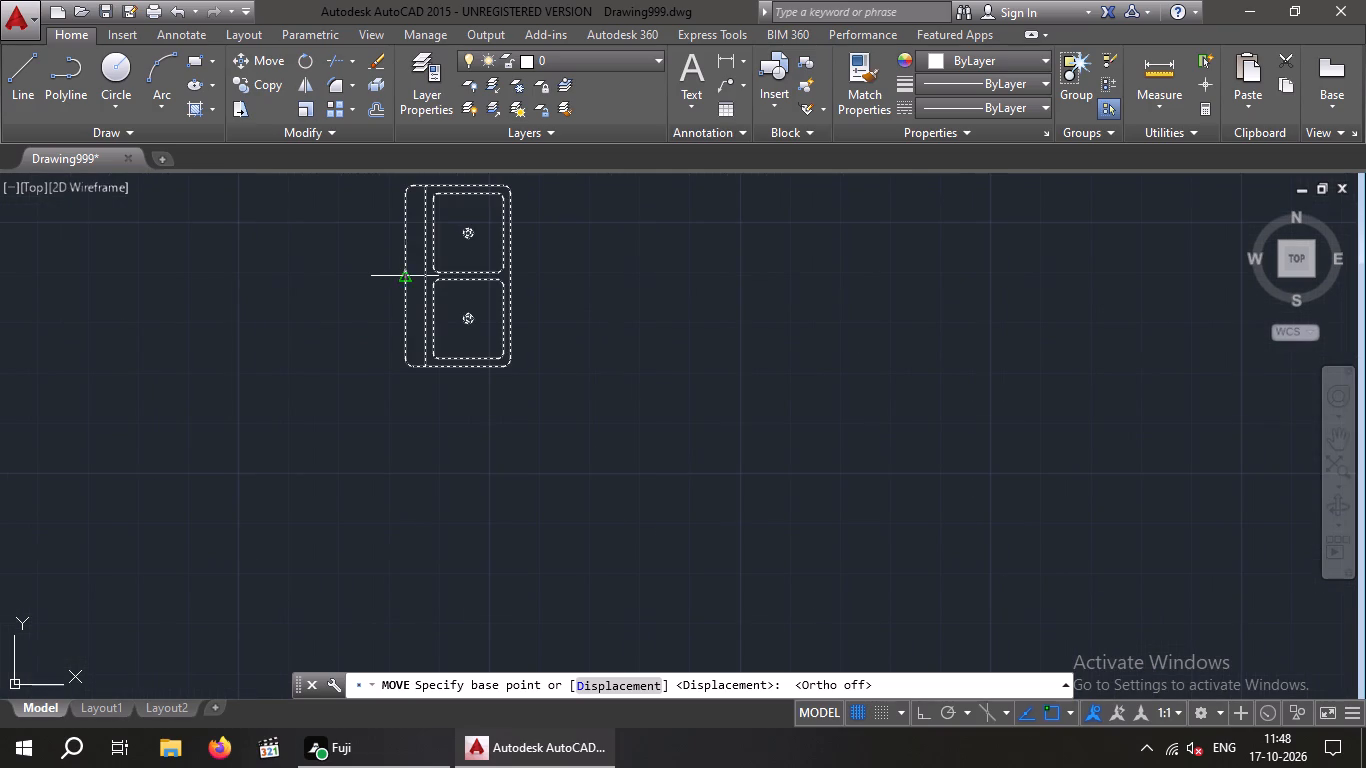
{"action": "left_click", "coordinate": [410, 282]}
{"action": "scroll", "coordinate": [411, 306], "scroll_direction": "down", "scroll_amount": 3}
{"action": "middle_click_drag", "start_coordinate": [418, 346], "coordinate": [402, 335]}
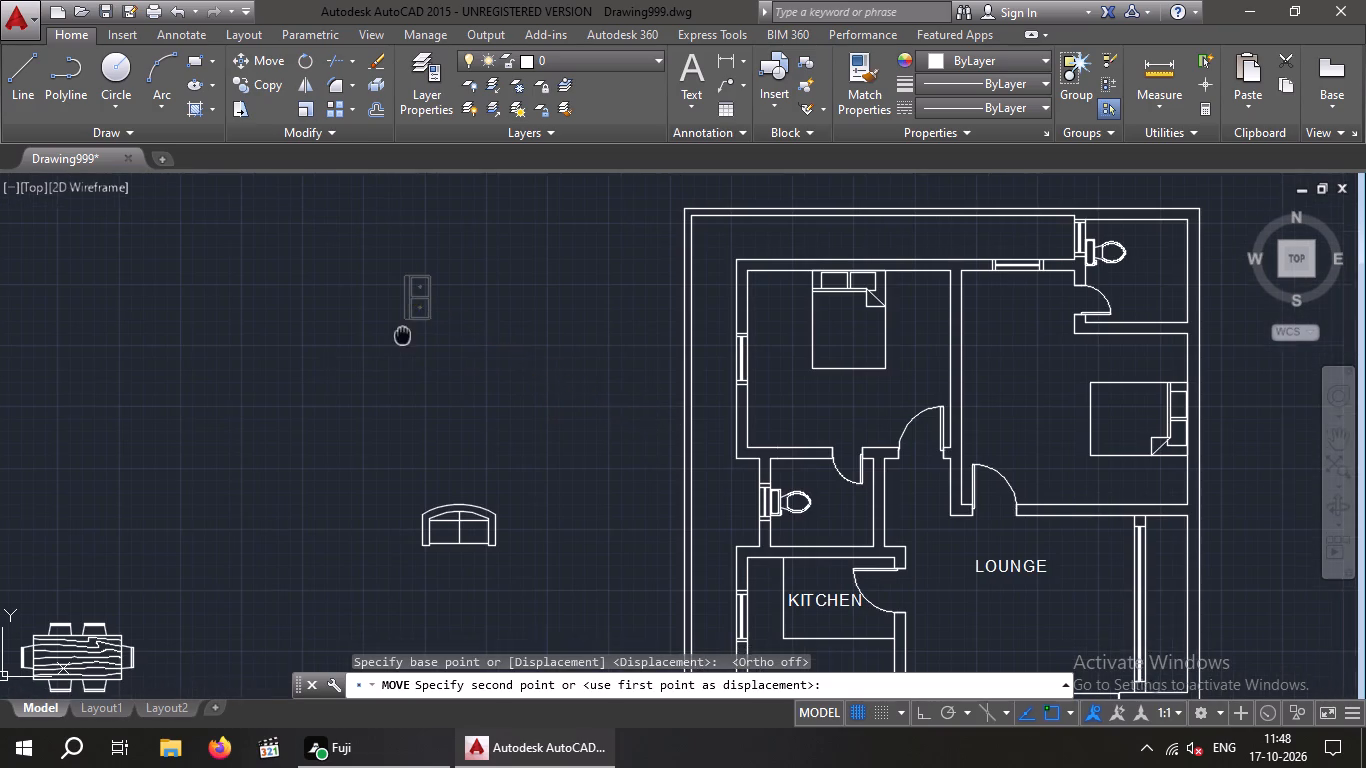
{"action": "middle_click_drag", "start_coordinate": [402, 335], "coordinate": [217, 206]}
{"action": "scroll", "coordinate": [594, 475], "scroll_direction": "up", "scroll_amount": 3}
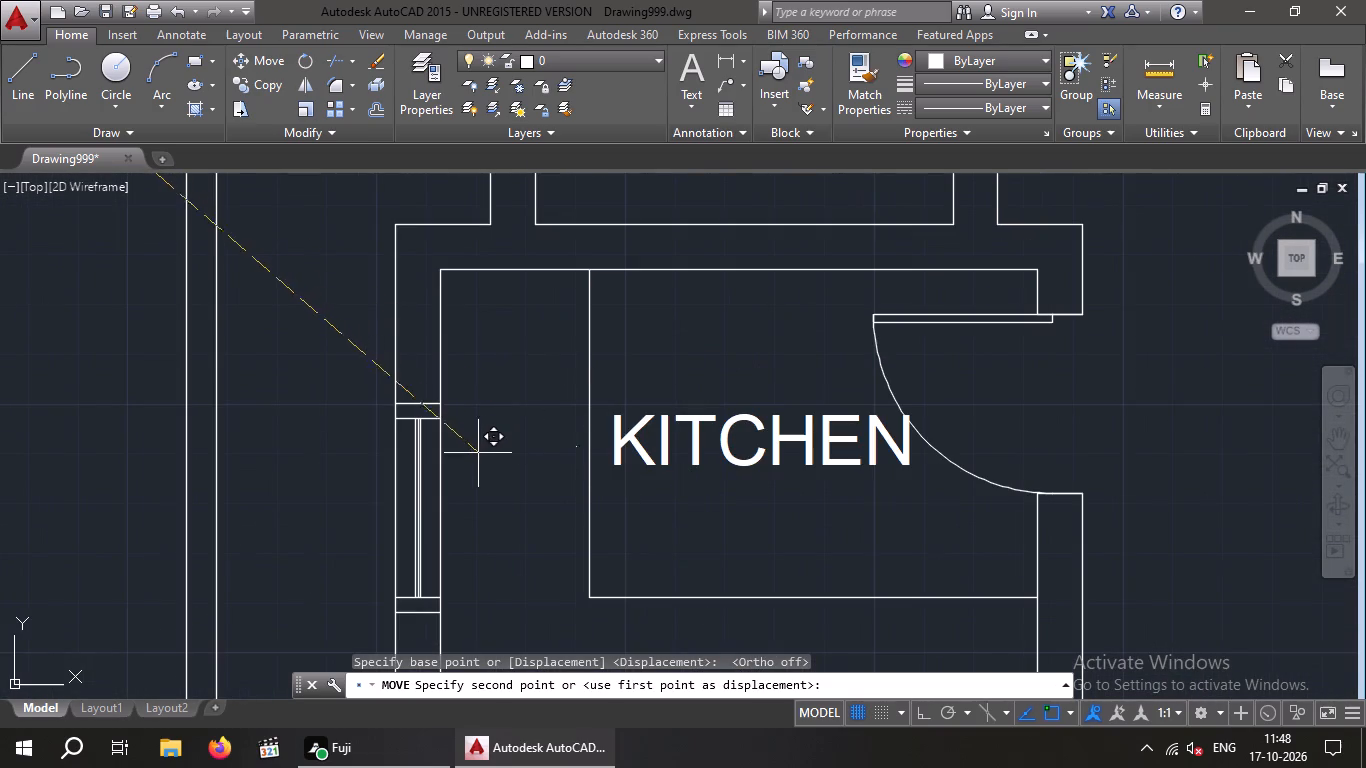
{"action": "left_click", "coordinate": [442, 512]}
{"action": "key", "text": "Escape"}
Delete the spare two-seat sofa and the six-chair dining table lying outside the plan's west side.
{"action": "scroll", "coordinate": [505, 388], "scroll_direction": "down", "scroll_amount": 3}
{"action": "middle_click_drag", "start_coordinate": [305, 383], "coordinate": [302, 273]}
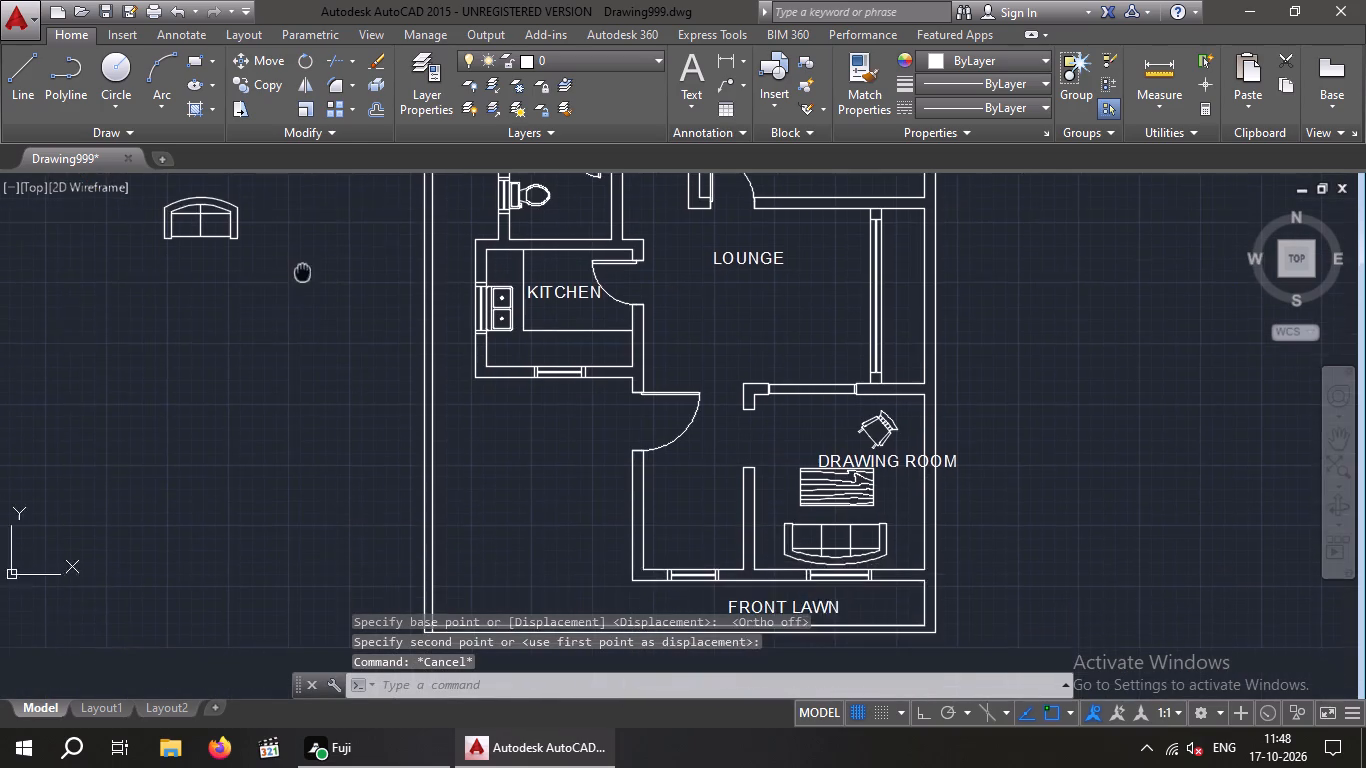
{"action": "scroll", "coordinate": [302, 271], "scroll_direction": "down", "scroll_amount": 2}
{"action": "middle_click_drag", "start_coordinate": [279, 383], "coordinate": [273, 430]}
{"action": "scroll", "coordinate": [276, 387], "scroll_direction": "down", "scroll_amount": 1}
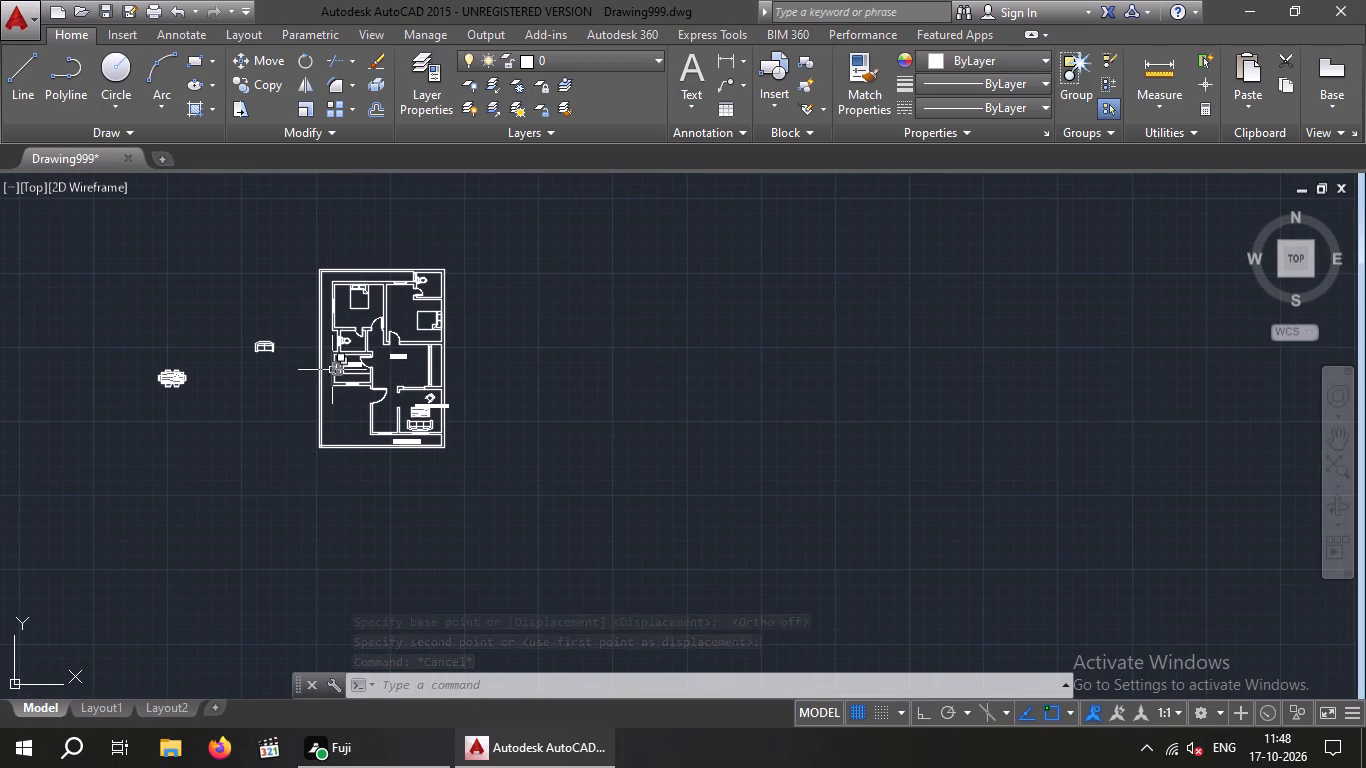
{"action": "scroll", "coordinate": [205, 338], "scroll_direction": "up", "scroll_amount": 2}
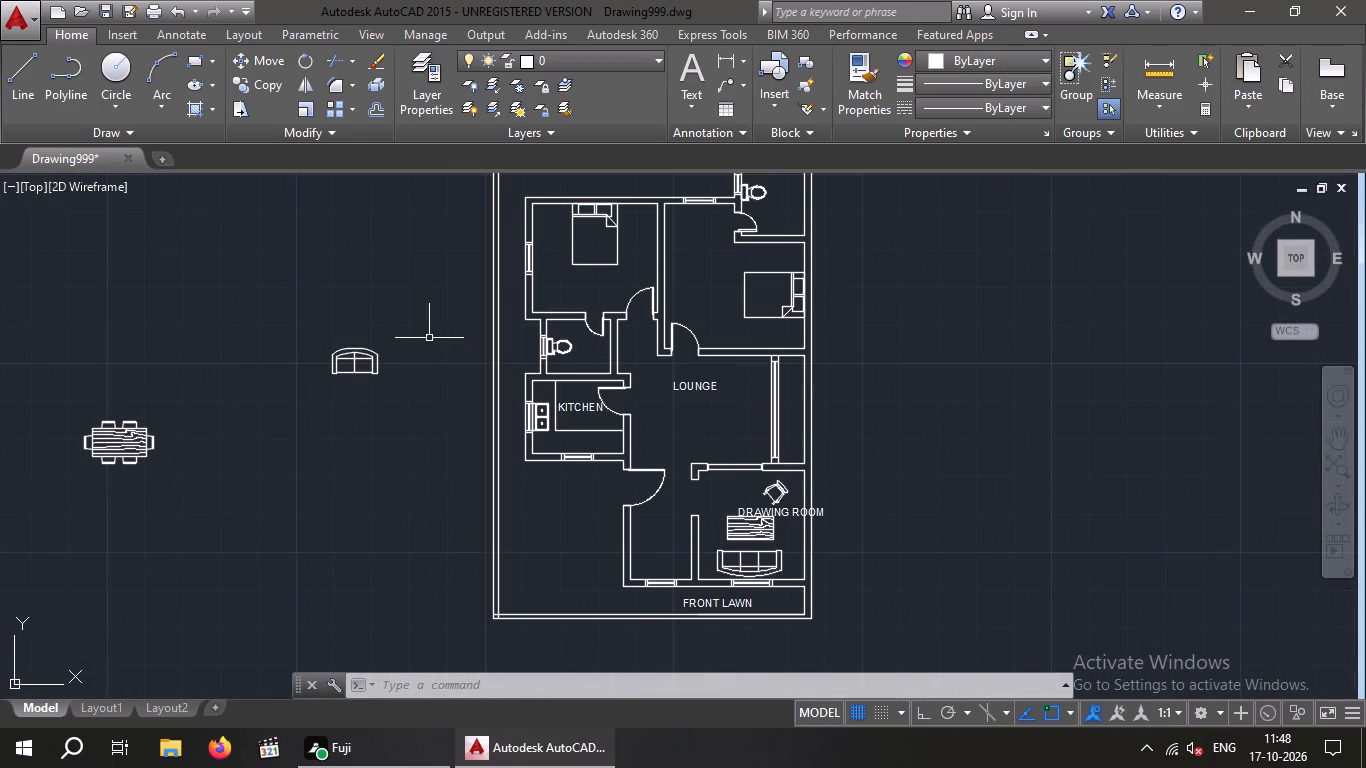
{"action": "left_click_drag", "start_coordinate": [426, 337], "coordinate": [369, 367]}
{"action": "left_click", "coordinate": [0, 491]}
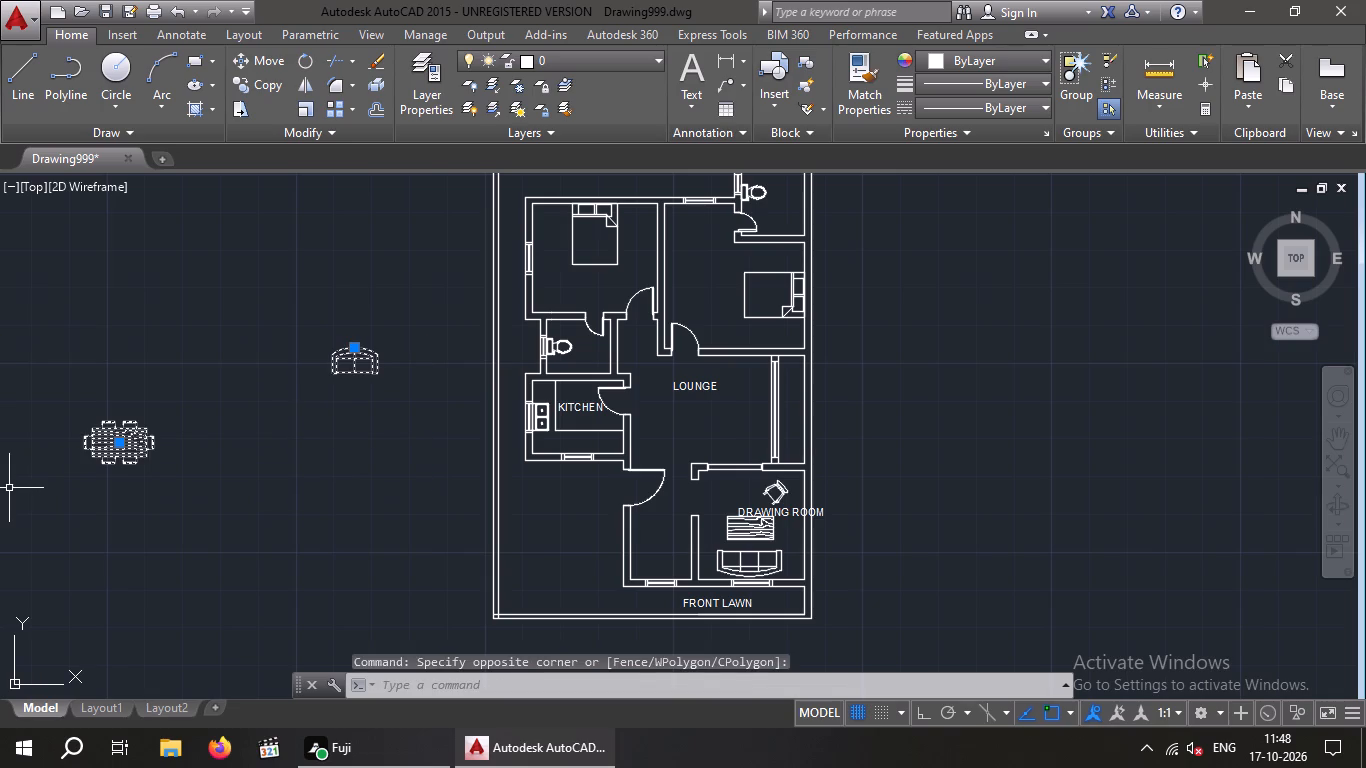
{"action": "key", "text": "Delete"}
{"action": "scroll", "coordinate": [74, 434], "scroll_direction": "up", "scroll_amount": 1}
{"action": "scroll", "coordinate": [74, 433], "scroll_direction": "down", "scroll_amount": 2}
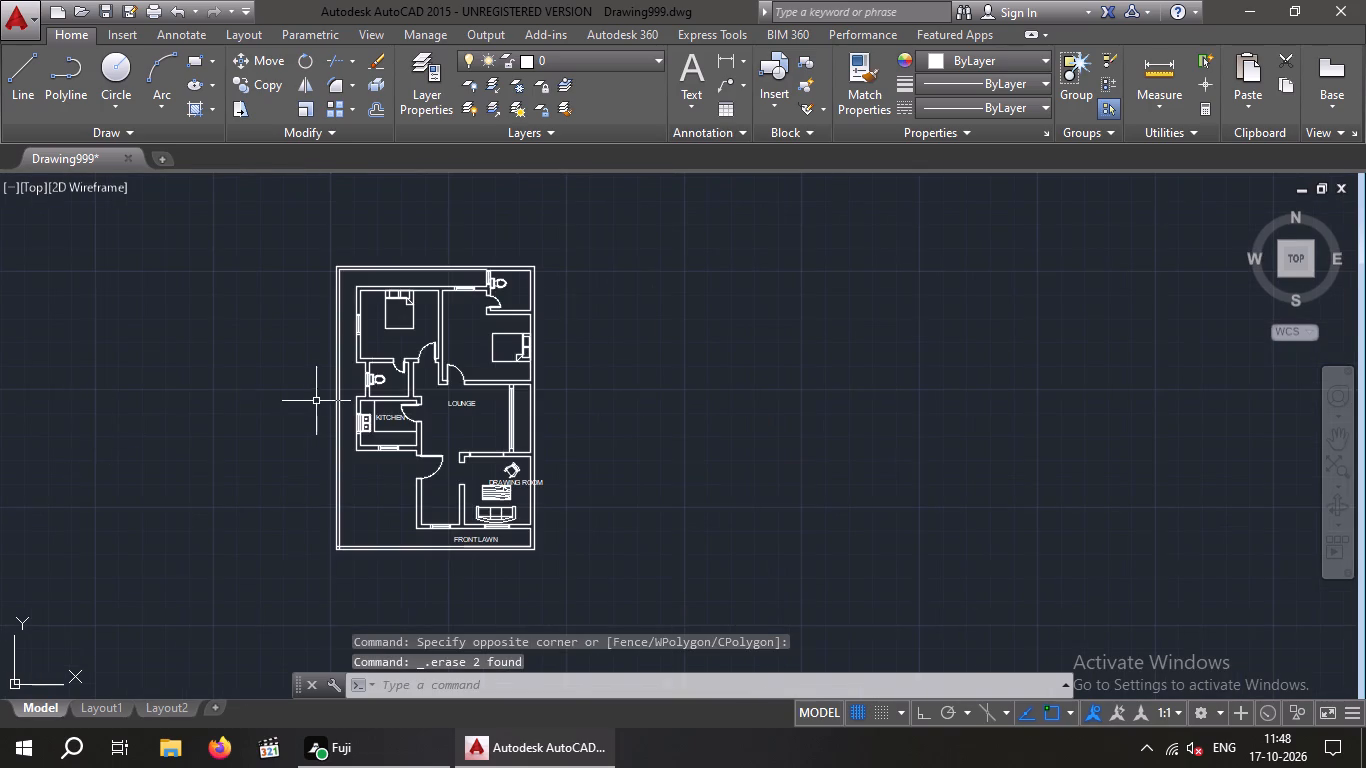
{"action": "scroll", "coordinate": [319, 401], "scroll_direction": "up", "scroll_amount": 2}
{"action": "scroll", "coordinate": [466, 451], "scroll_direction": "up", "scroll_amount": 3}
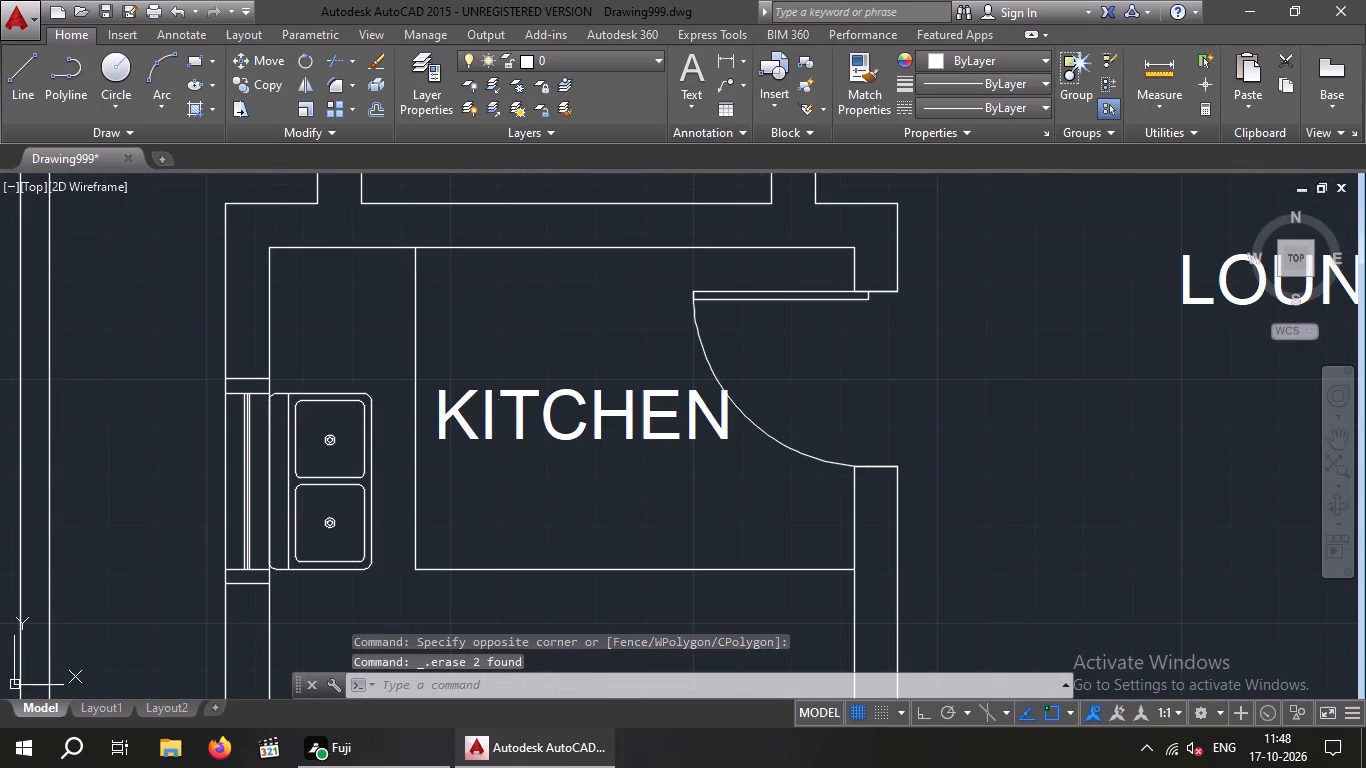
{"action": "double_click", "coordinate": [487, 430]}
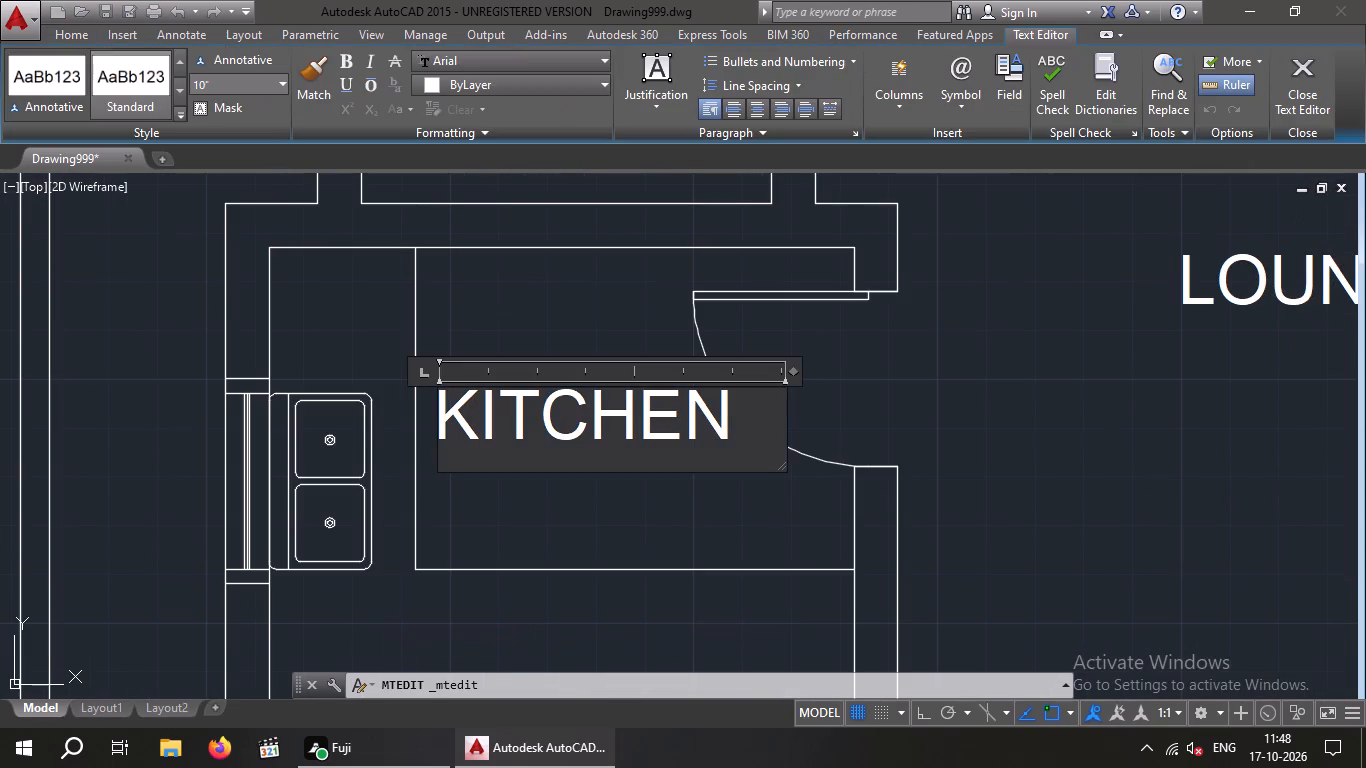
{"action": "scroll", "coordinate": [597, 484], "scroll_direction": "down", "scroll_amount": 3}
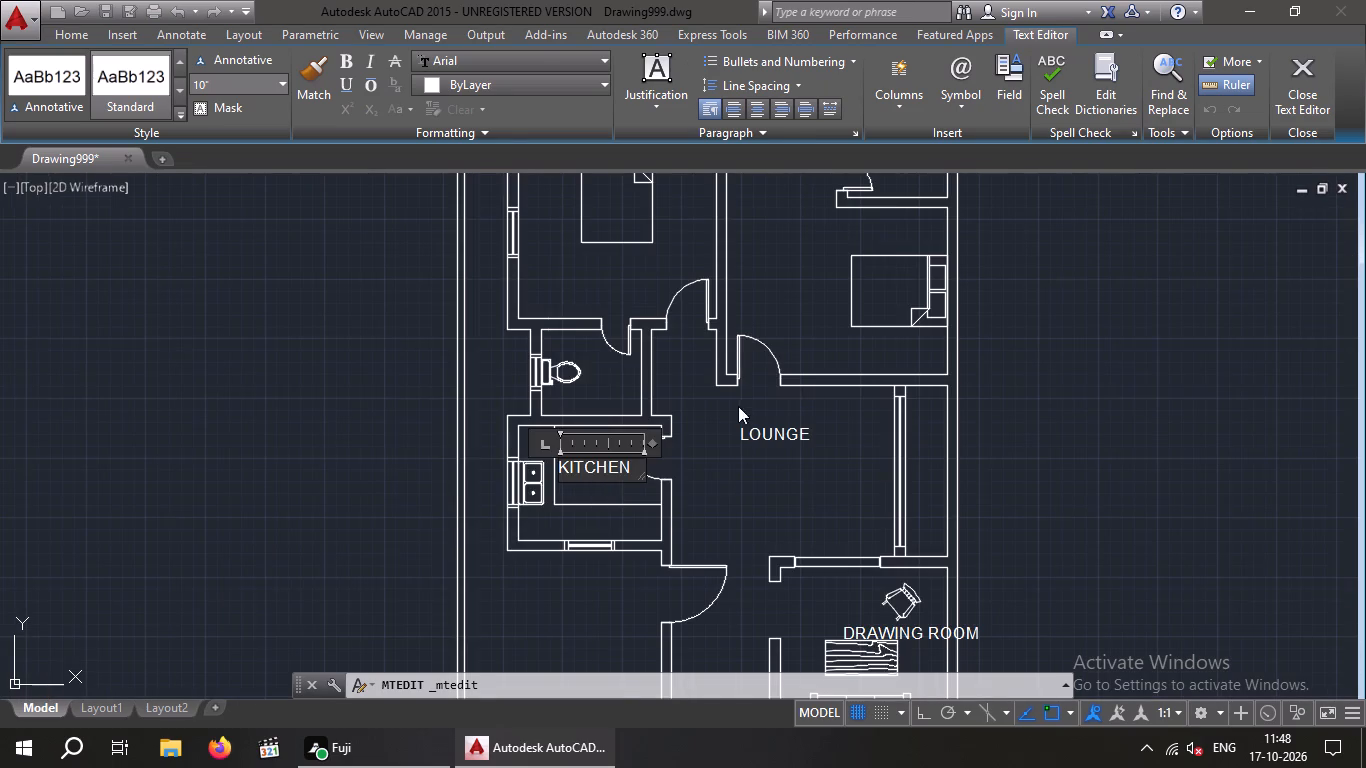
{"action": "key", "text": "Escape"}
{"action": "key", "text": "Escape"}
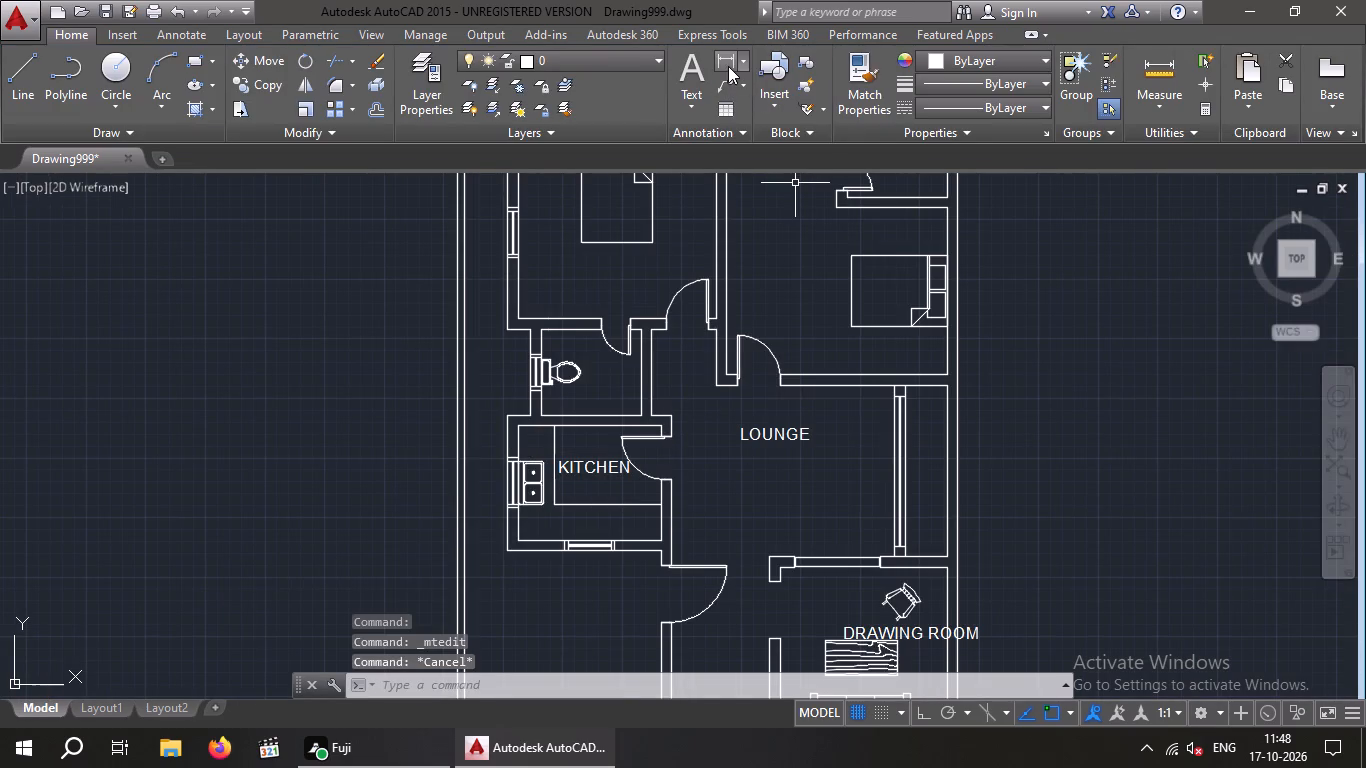
Measure the kitchen's interior east-west length along its south wall with a temporary linear dimension.
{"action": "left_click", "coordinate": [728, 66]}
{"action": "scroll", "coordinate": [498, 540], "scroll_direction": "up", "scroll_amount": 3}
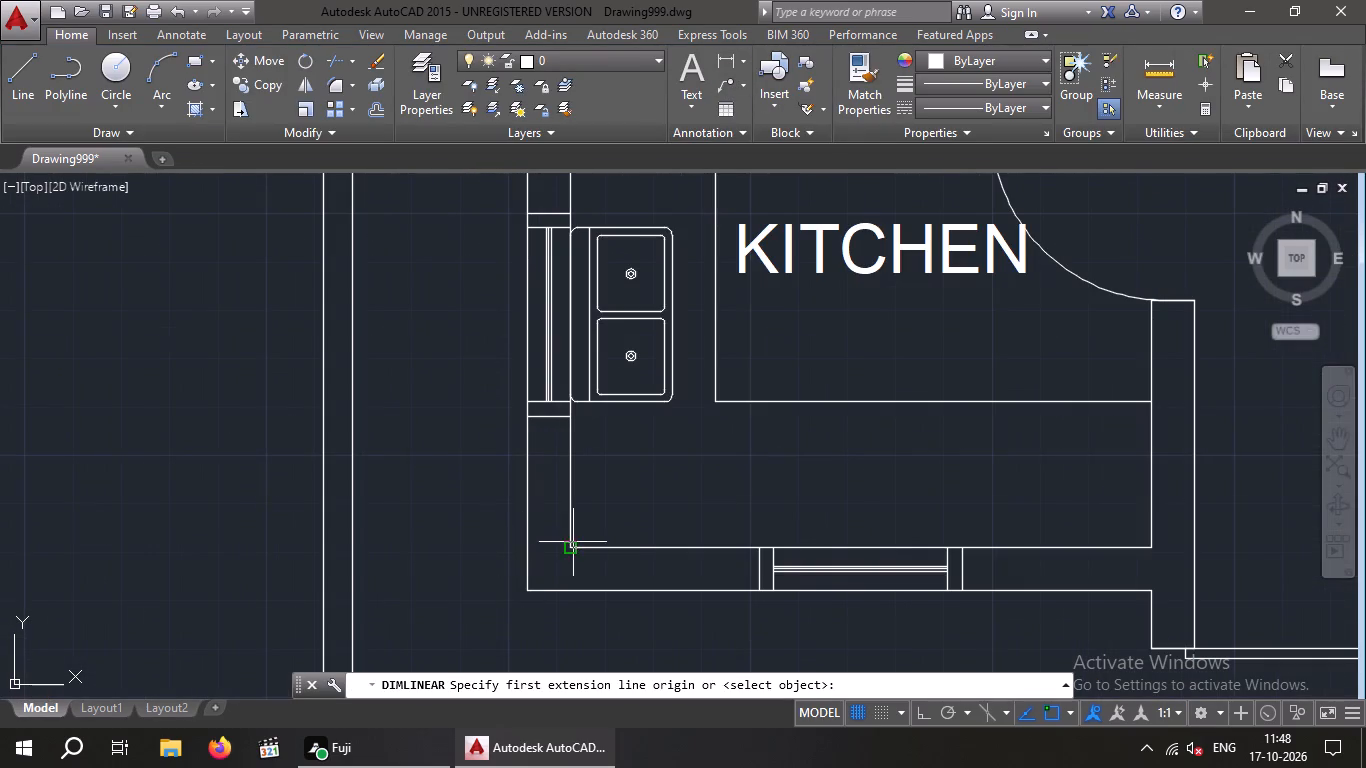
{"action": "left_click", "coordinate": [568, 548]}
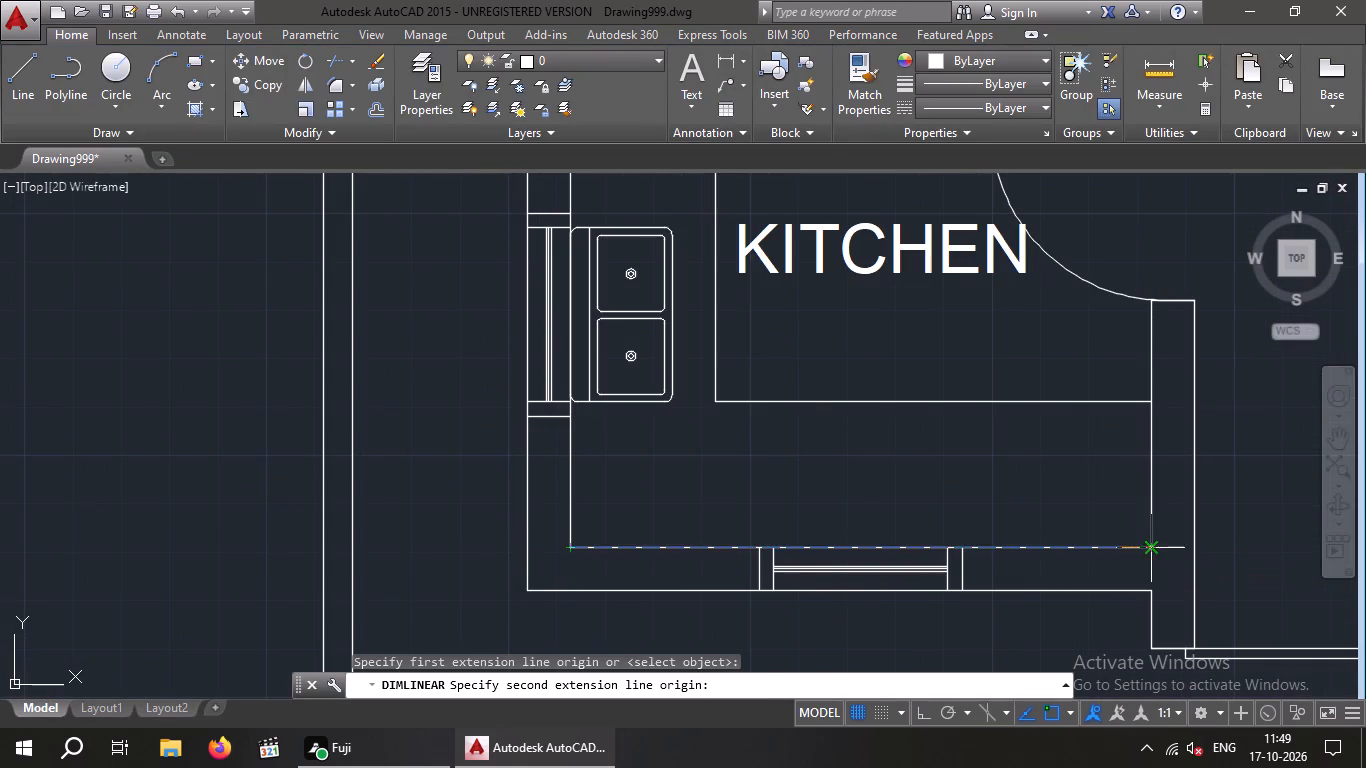
{"action": "left_click", "coordinate": [1154, 551]}
{"action": "scroll", "coordinate": [868, 576], "scroll_direction": "down", "scroll_amount": 3}
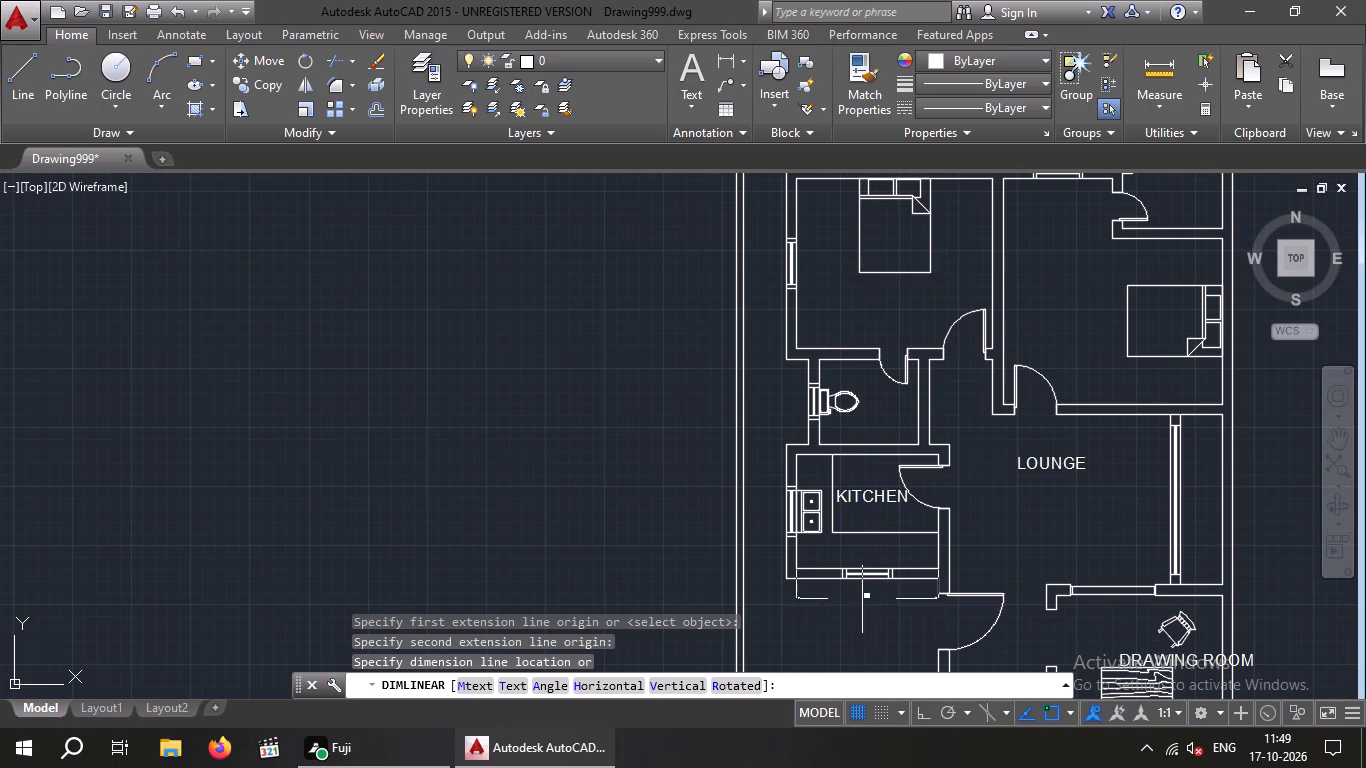
{"action": "scroll", "coordinate": [862, 599], "scroll_direction": "up", "scroll_amount": 3}
{"action": "key", "text": "space"}
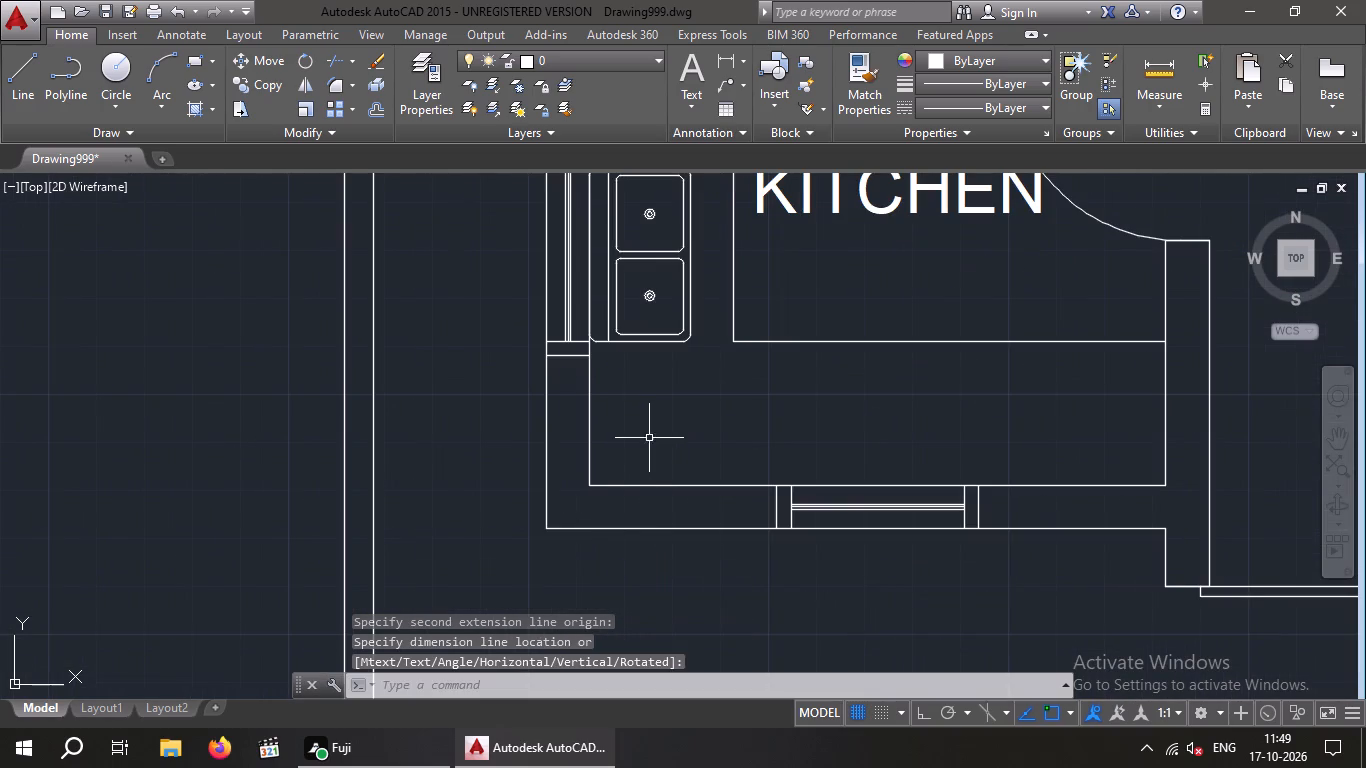
Measure the kitchen's interior north-south length along its west wall with a temporary linear dimension.
{"action": "middle_click_drag", "start_coordinate": [649, 438], "coordinate": [615, 533]}
{"action": "scroll", "coordinate": [611, 521], "scroll_direction": "down", "scroll_amount": 1}
{"action": "key", "text": "space"}
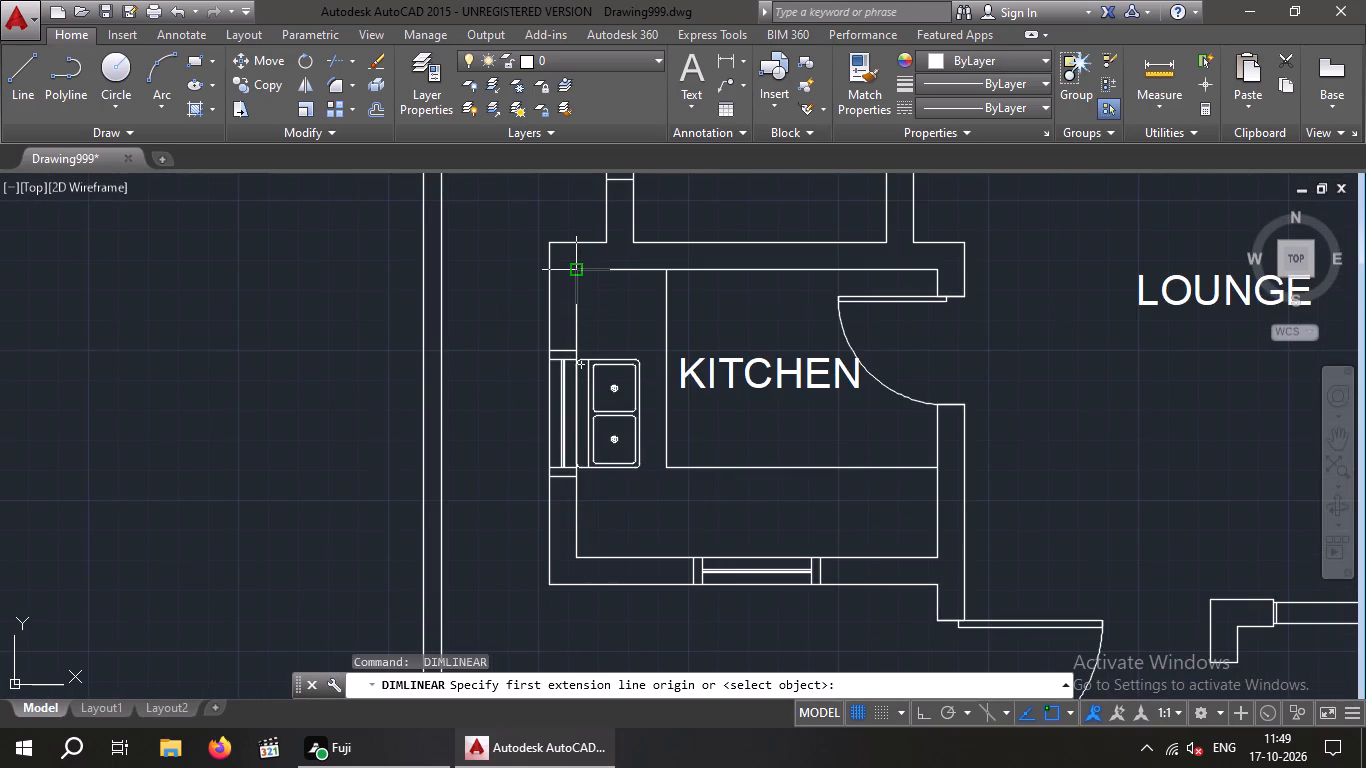
{"action": "left_click_drag", "start_coordinate": [580, 270], "coordinate": [574, 281]}
{"action": "left_click", "coordinate": [584, 563]}
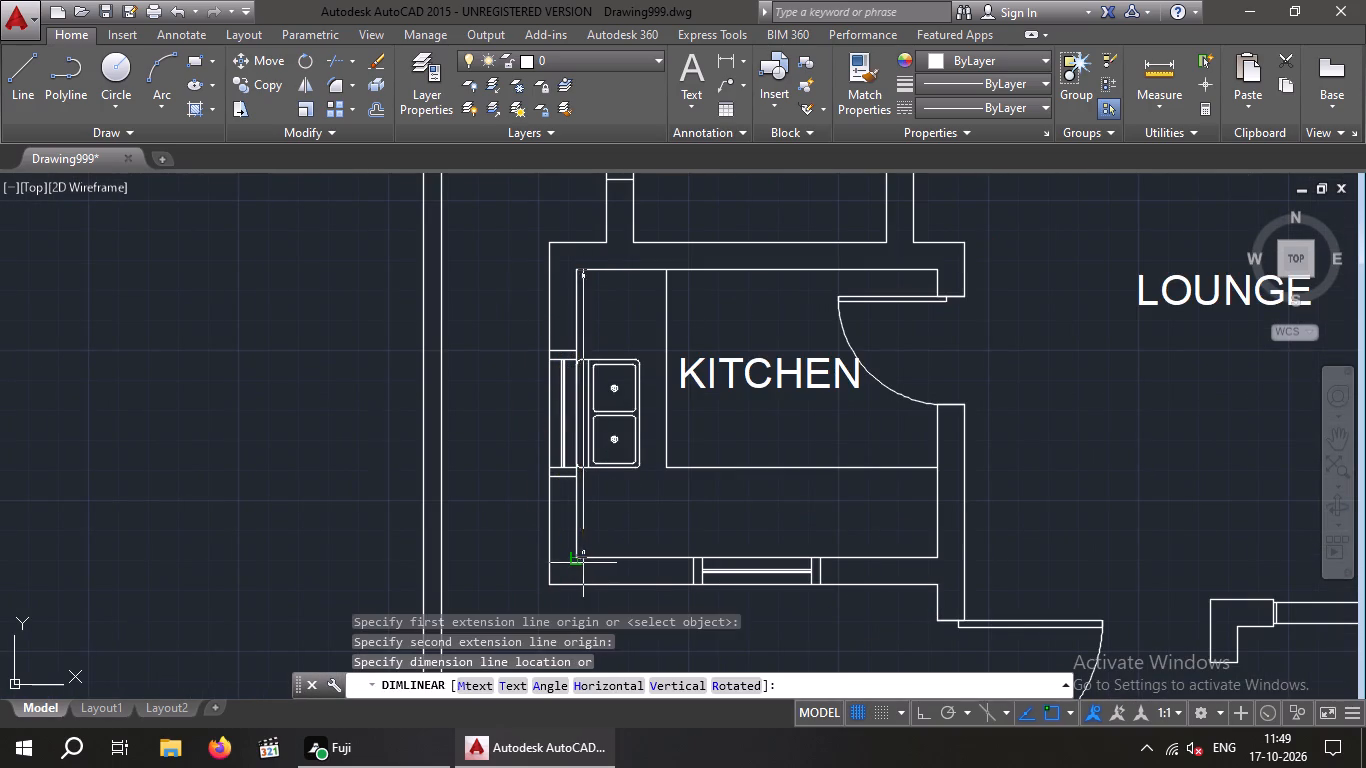
{"action": "scroll", "coordinate": [488, 567], "scroll_direction": "up", "scroll_amount": 1}
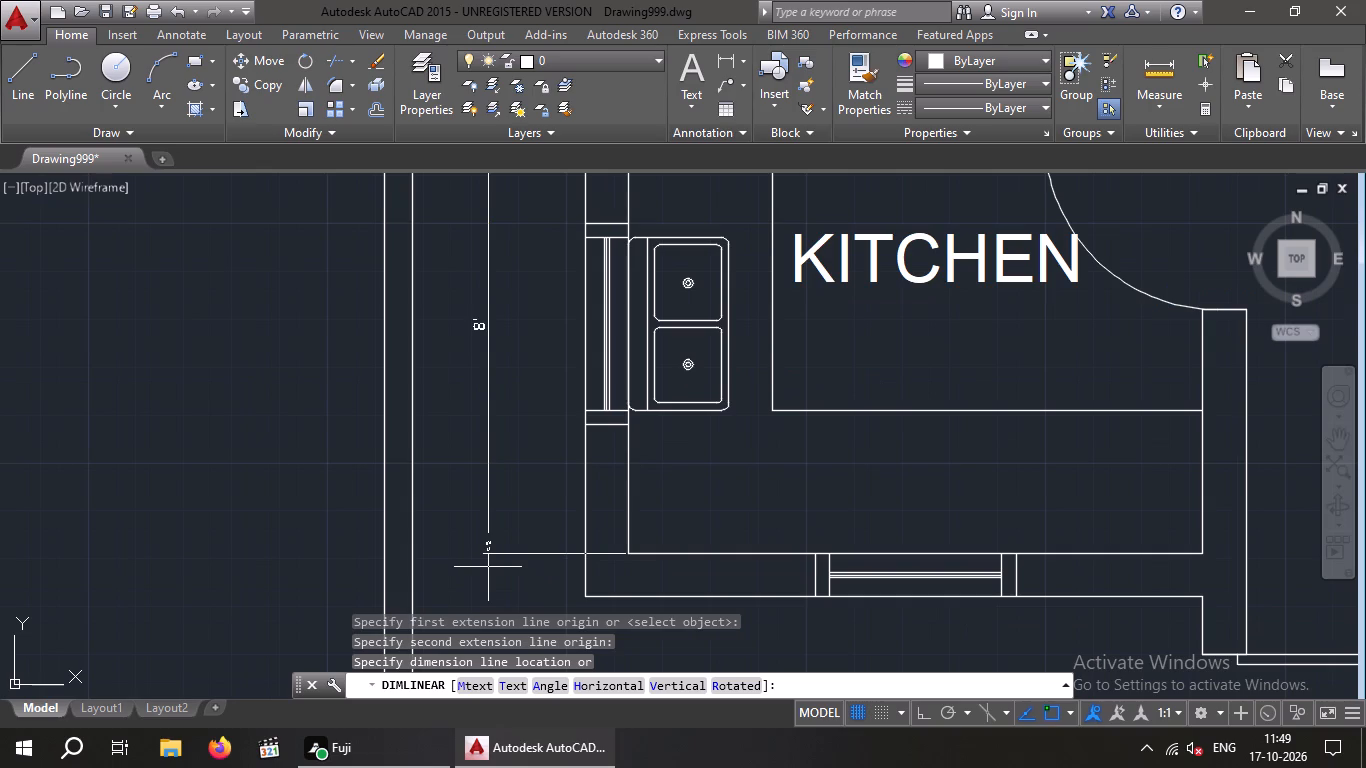
{"action": "key", "text": "Escape"}
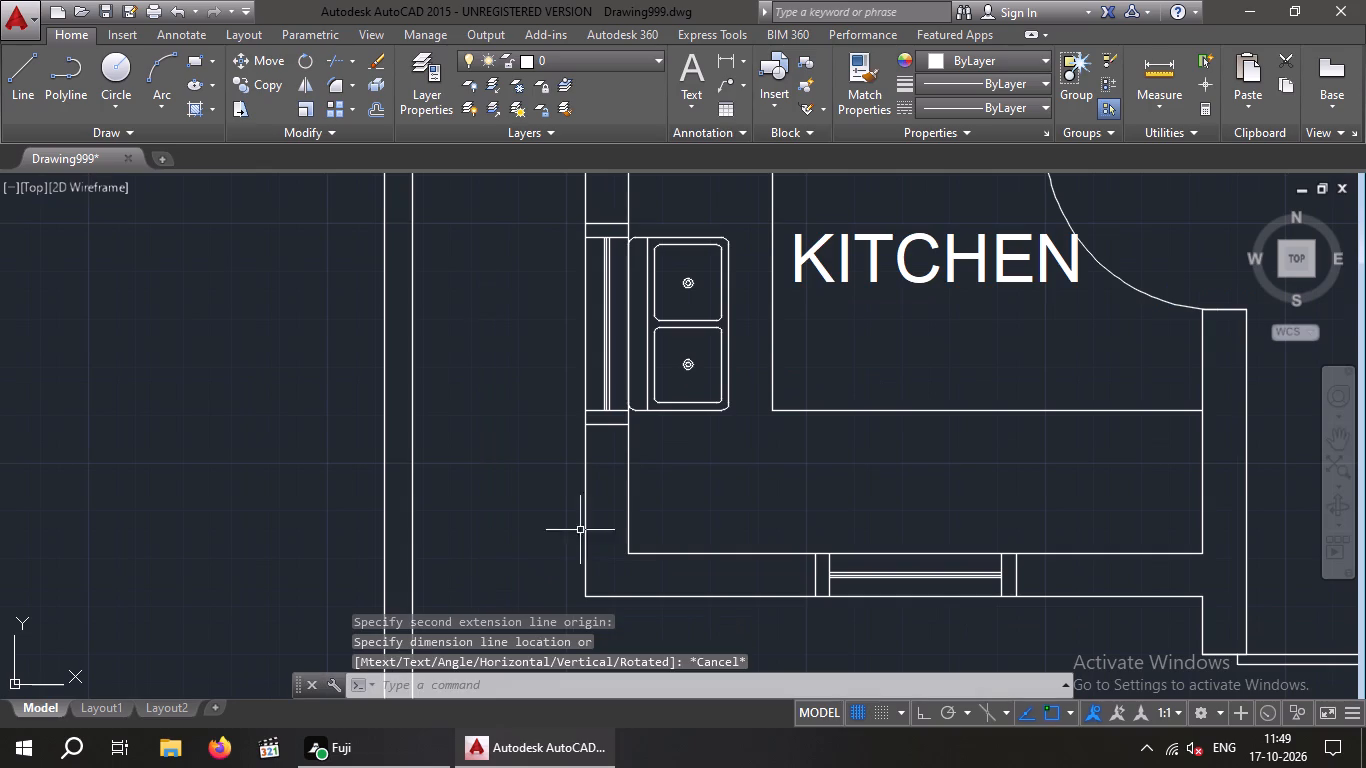
Add the room size 10'X8' as a second line under the KITCHEN label.
{"action": "double_click", "coordinate": [872, 281]}
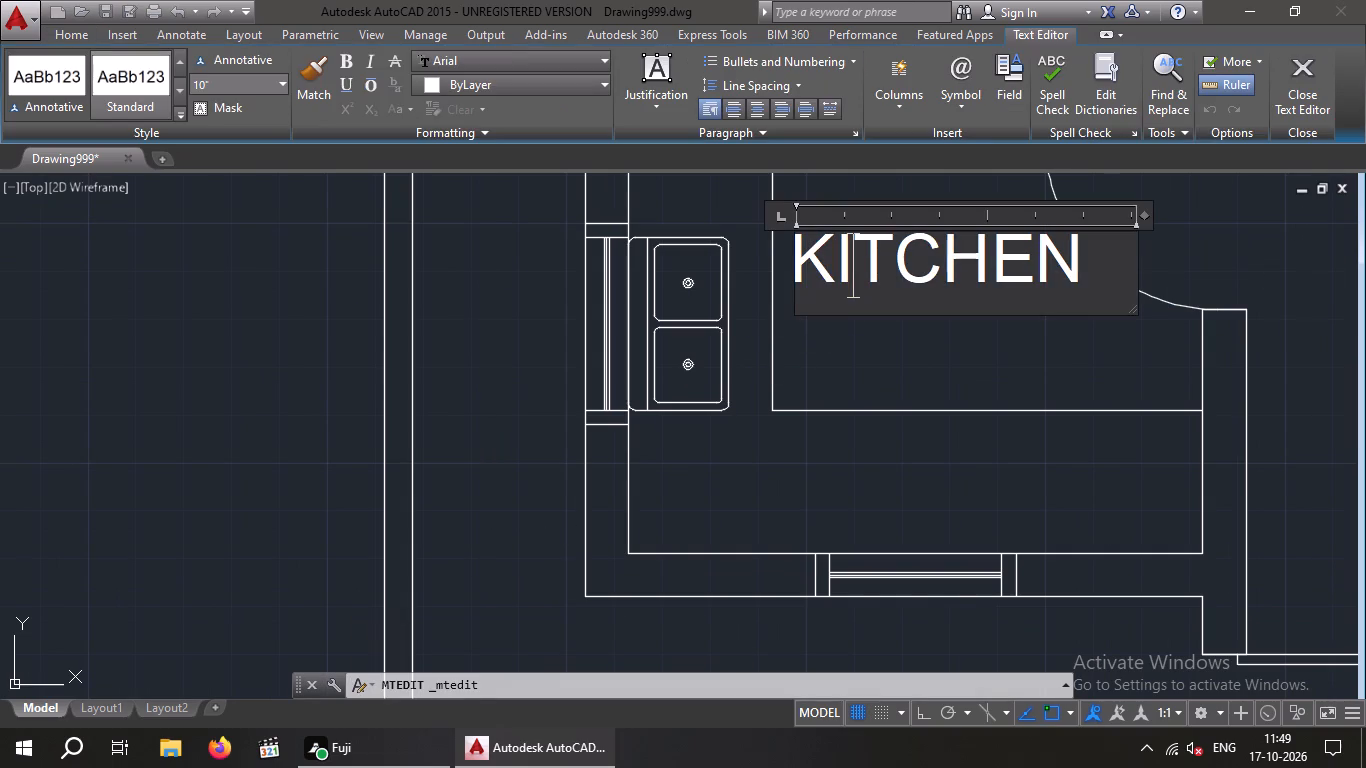
{"action": "left_click", "coordinate": [1092, 269]}
{"action": "key", "text": "Return"}
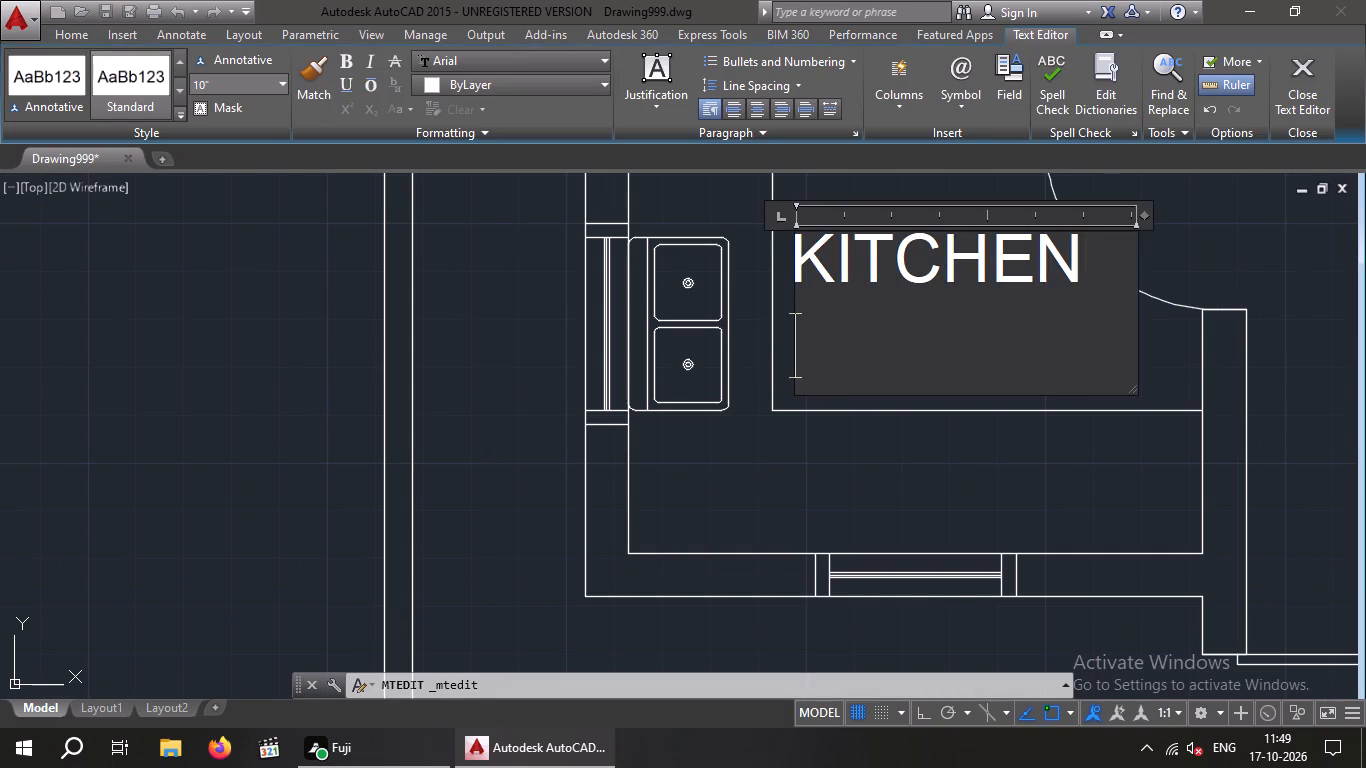
{"action": "key", "text": "1"}
{"action": "key", "text": "0"}
{"action": "key", "text": "apostrophe"}
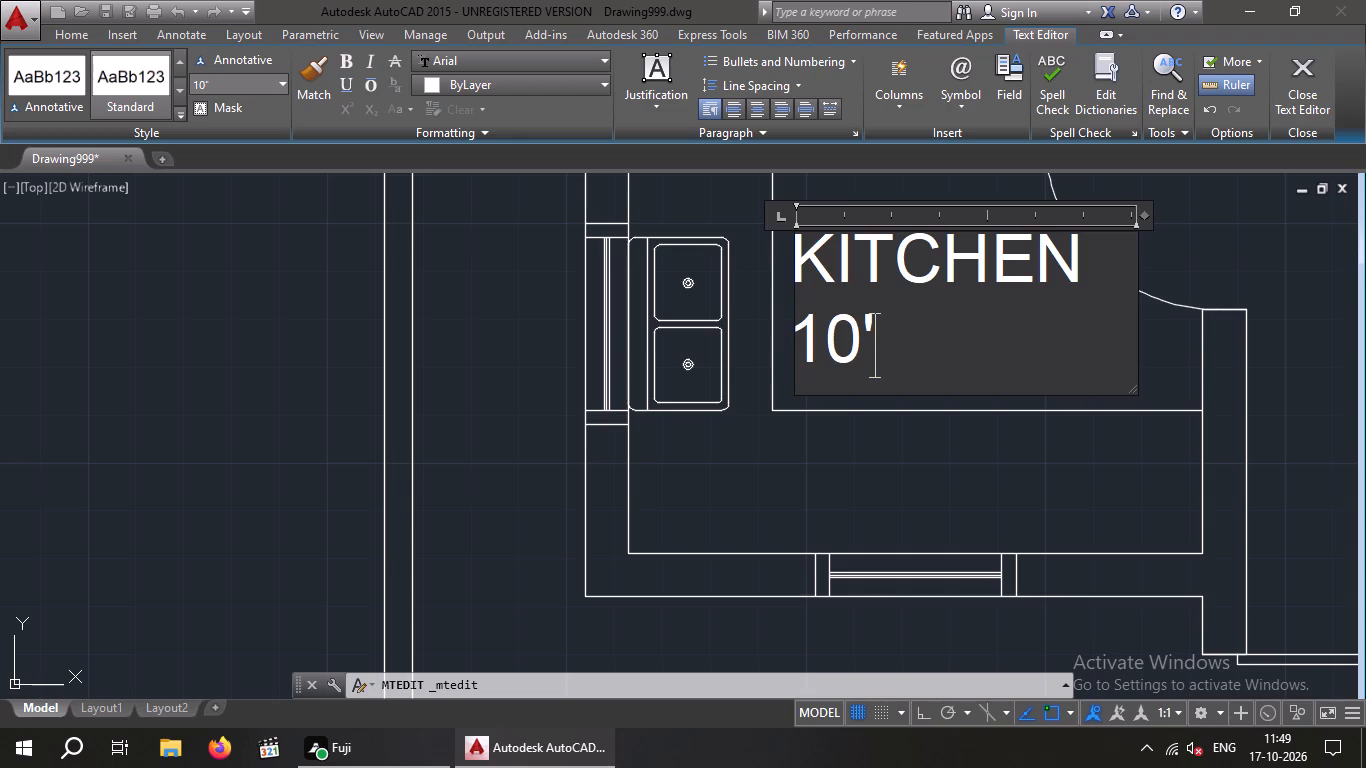
{"action": "key", "text": "x"}
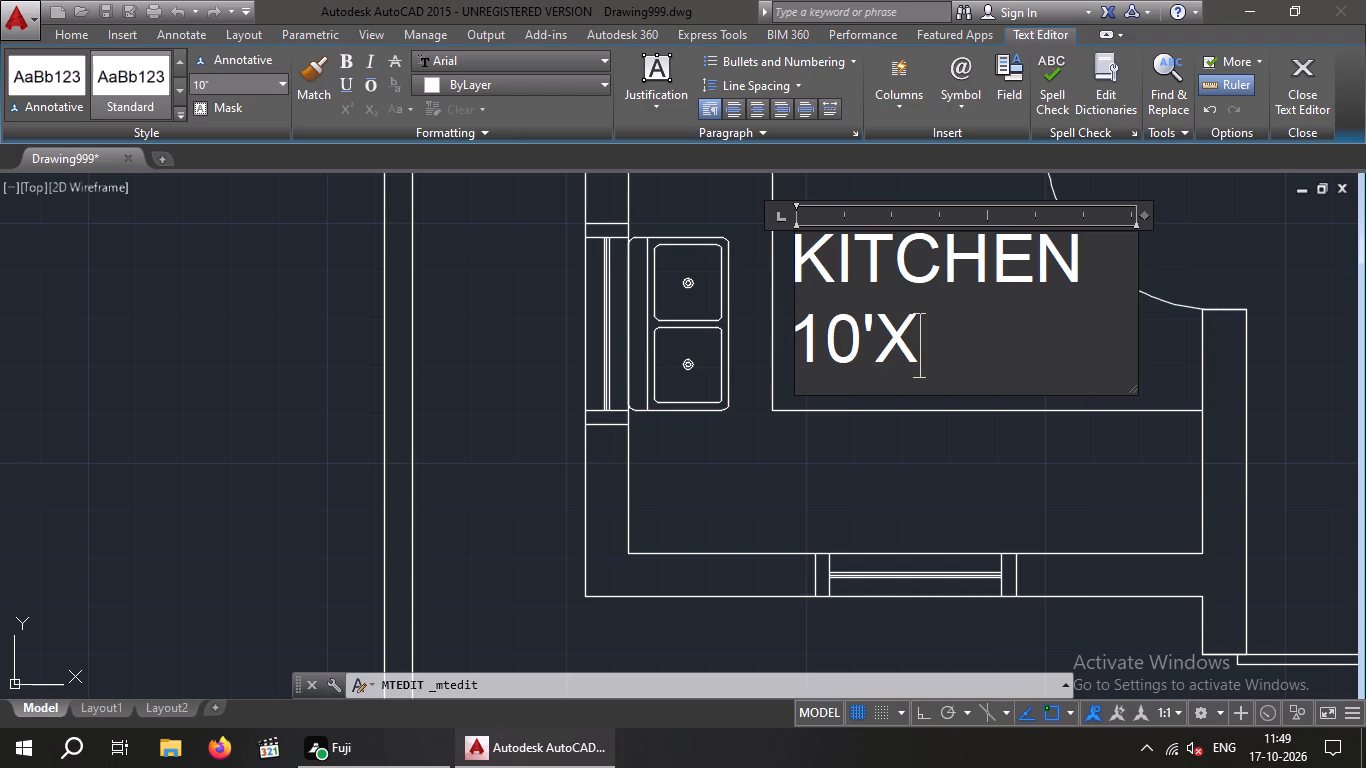
{"action": "key", "text": "8"}
{"action": "key", "text": "apostrophe"}
Set the text height of both lines of the kitchen label to 8" and finish editing.
{"action": "left_click_drag", "start_coordinate": [980, 324], "coordinate": [780, 261]}
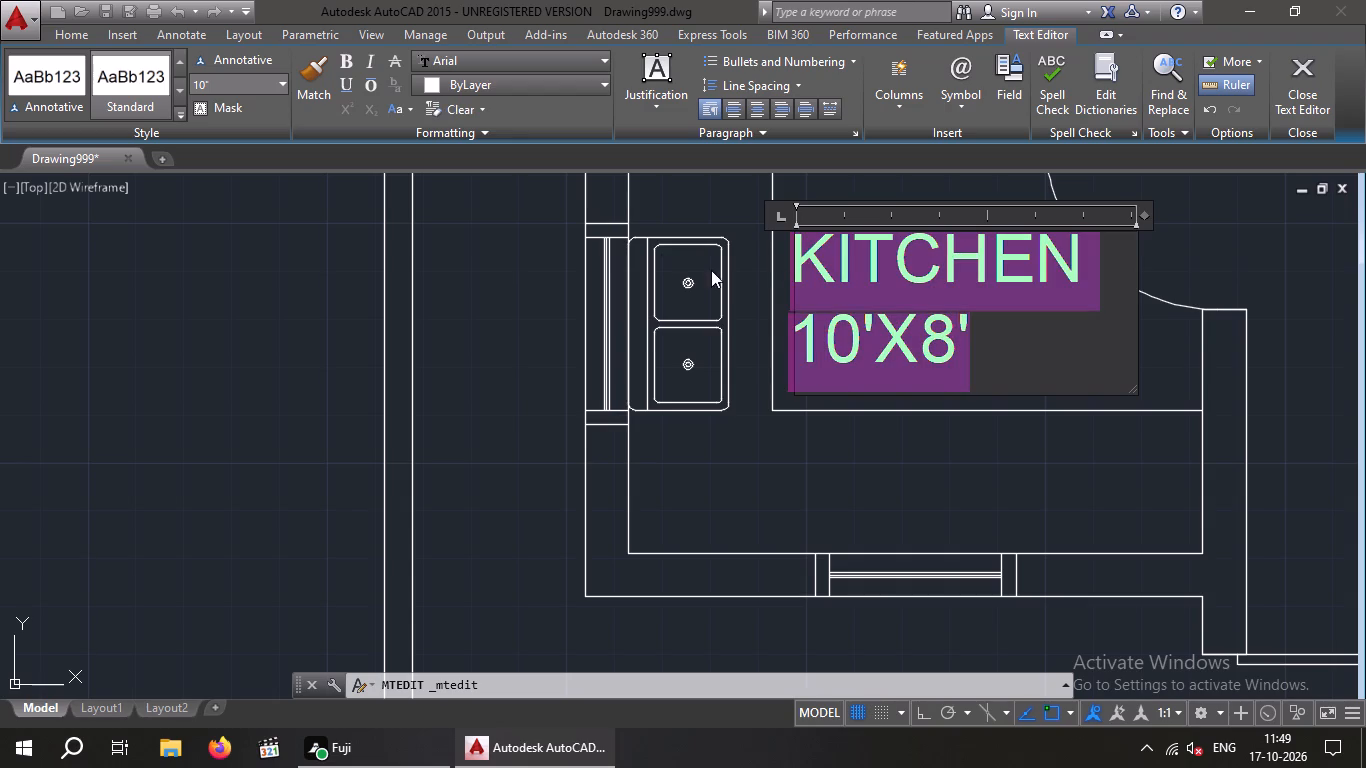
{"action": "left_click_drag", "start_coordinate": [223, 84], "coordinate": [234, 99]}
{"action": "type", "text": "8\""}
{"action": "key", "text": "Return"}
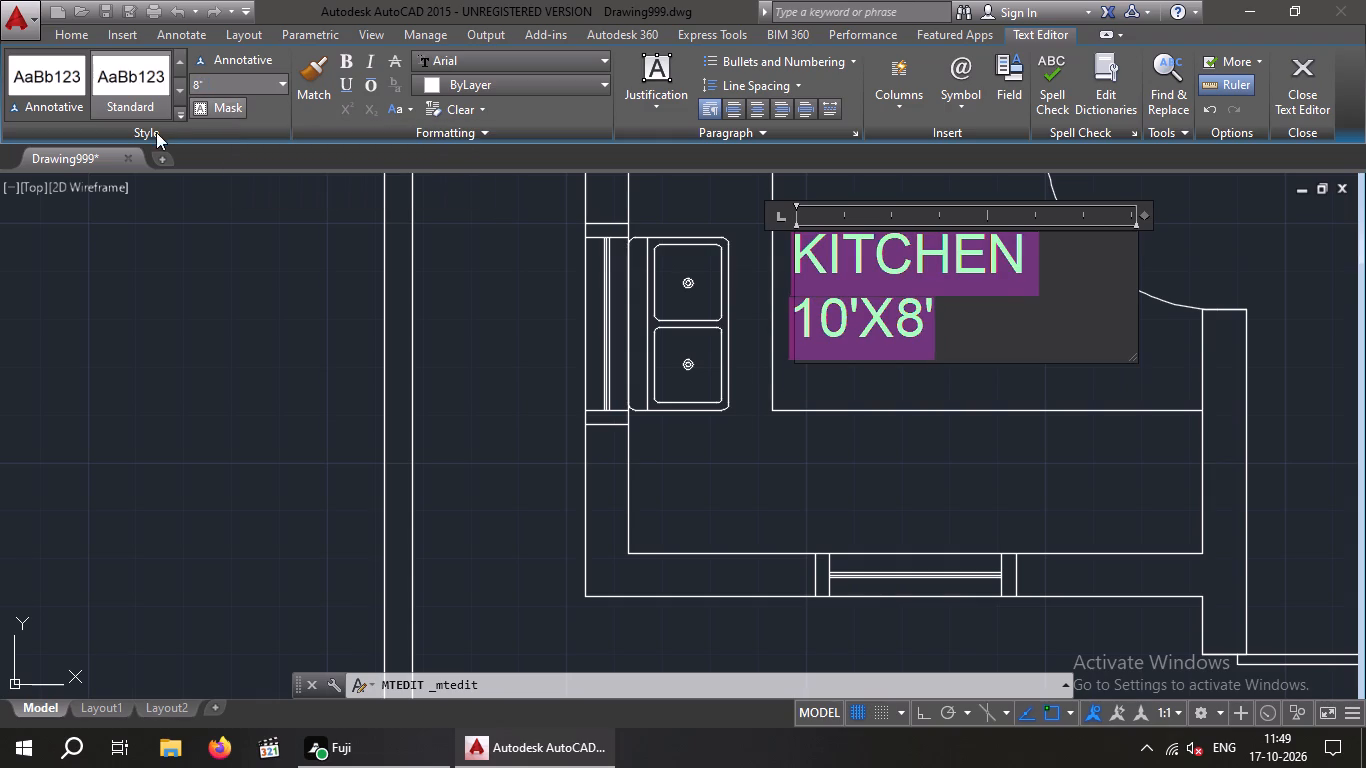
{"action": "left_click", "coordinate": [248, 354]}
Measure the drawing room's interior east-west length along its south wall with a temporary linear dimension.
{"action": "scroll", "coordinate": [257, 363], "scroll_direction": "down", "scroll_amount": 1}
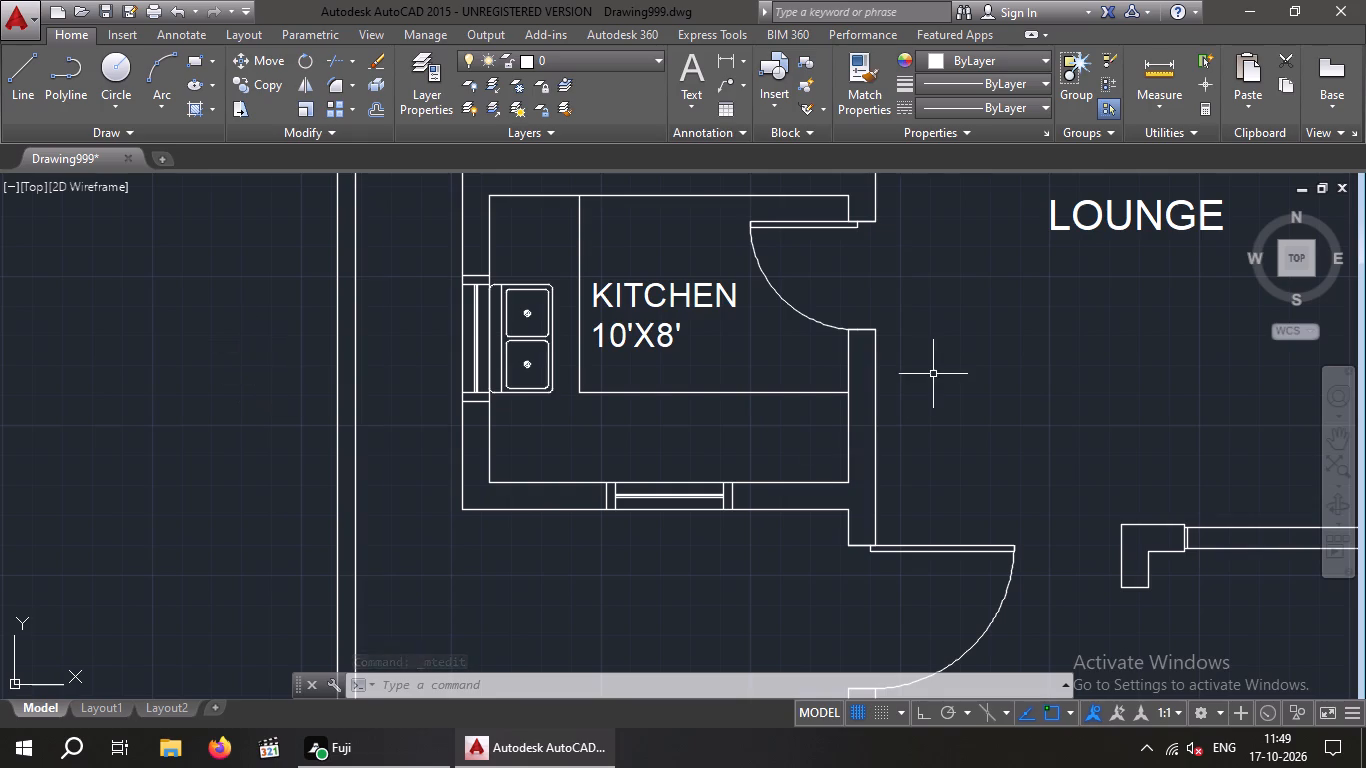
{"action": "scroll", "coordinate": [932, 374], "scroll_direction": "down", "scroll_amount": 1}
{"action": "middle_click_drag", "start_coordinate": [917, 395], "coordinate": [606, 505]}
{"action": "middle_click_drag", "start_coordinate": [523, 505], "coordinate": [458, 505]}
{"action": "scroll", "coordinate": [546, 422], "scroll_direction": "down", "scroll_amount": 2}
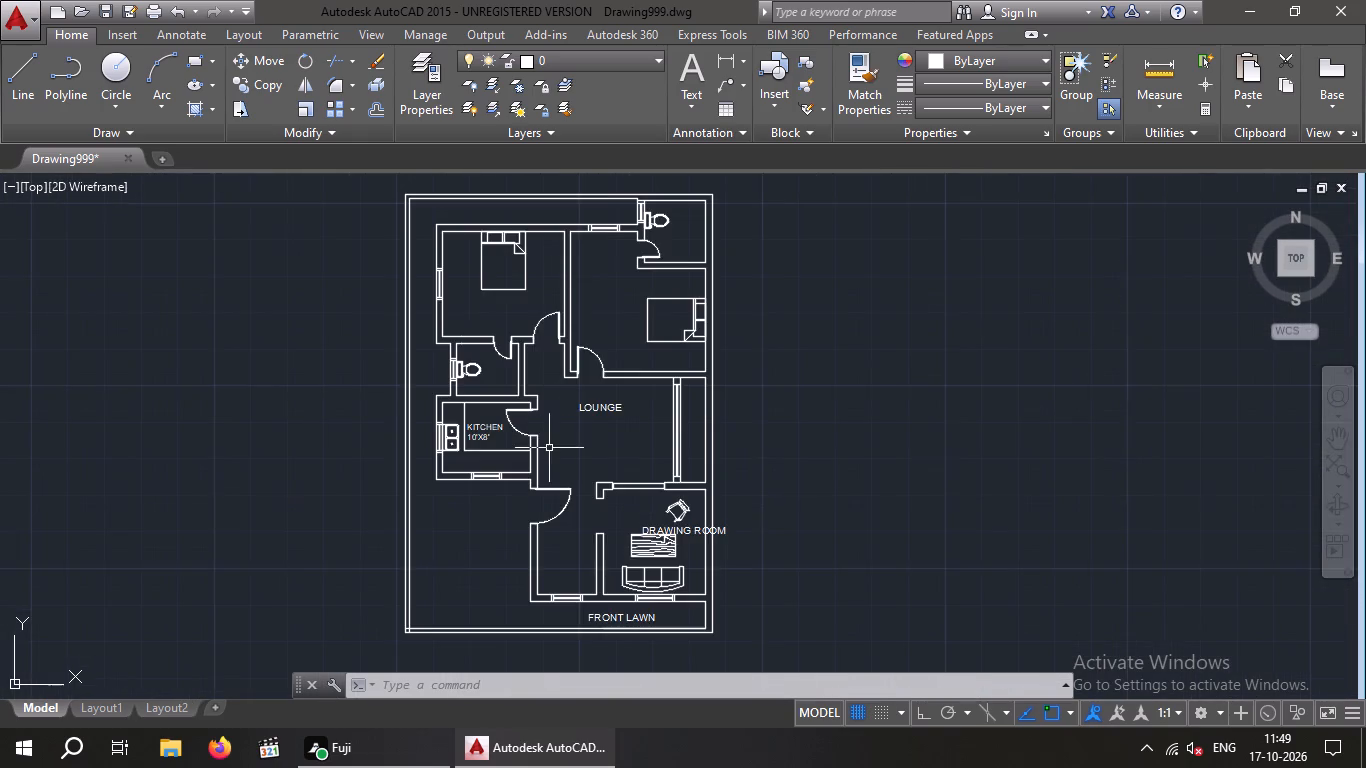
{"action": "middle_click_drag", "start_coordinate": [549, 448], "coordinate": [526, 347]}
{"action": "scroll", "coordinate": [674, 442], "scroll_direction": "up", "scroll_amount": 4}
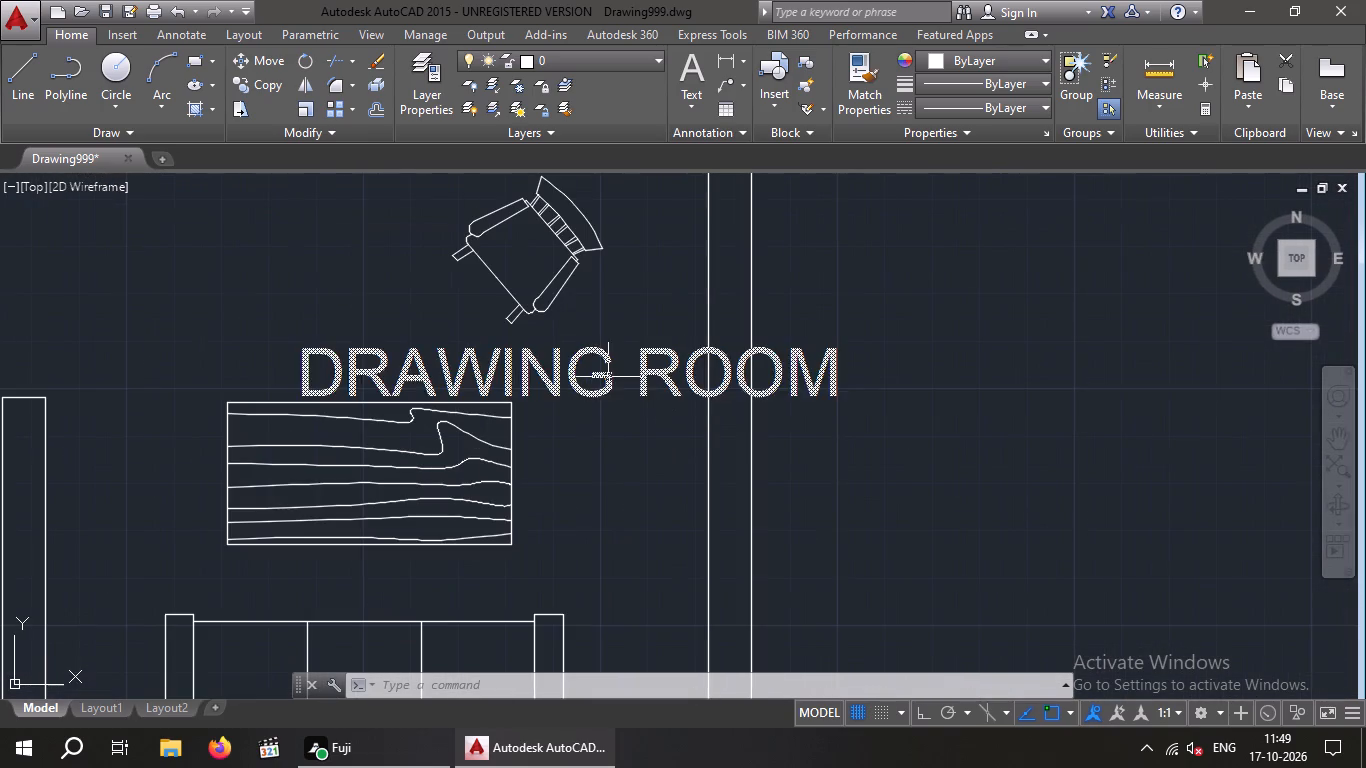
{"action": "left_click", "coordinate": [595, 392]}
{"action": "scroll", "coordinate": [595, 392], "scroll_direction": "down", "scroll_amount": 2}
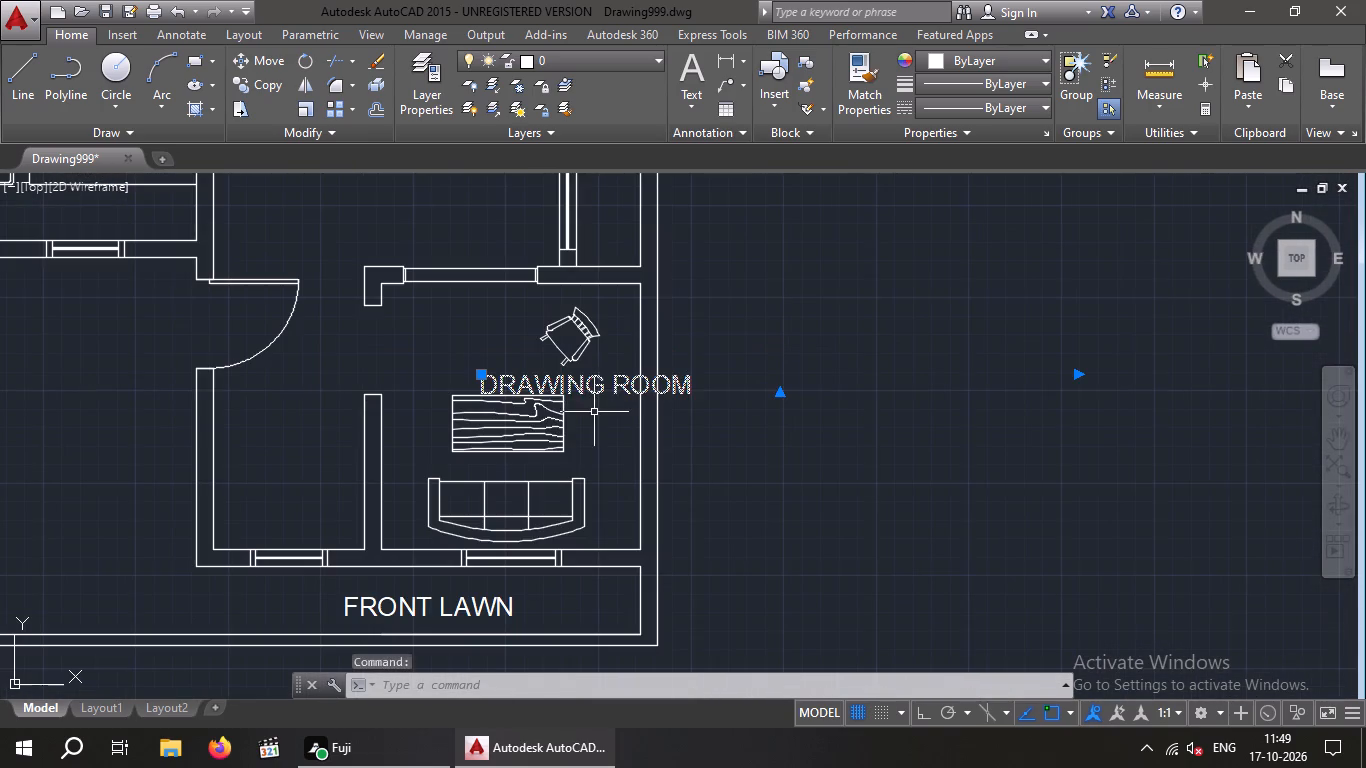
{"action": "key", "text": "Escape"}
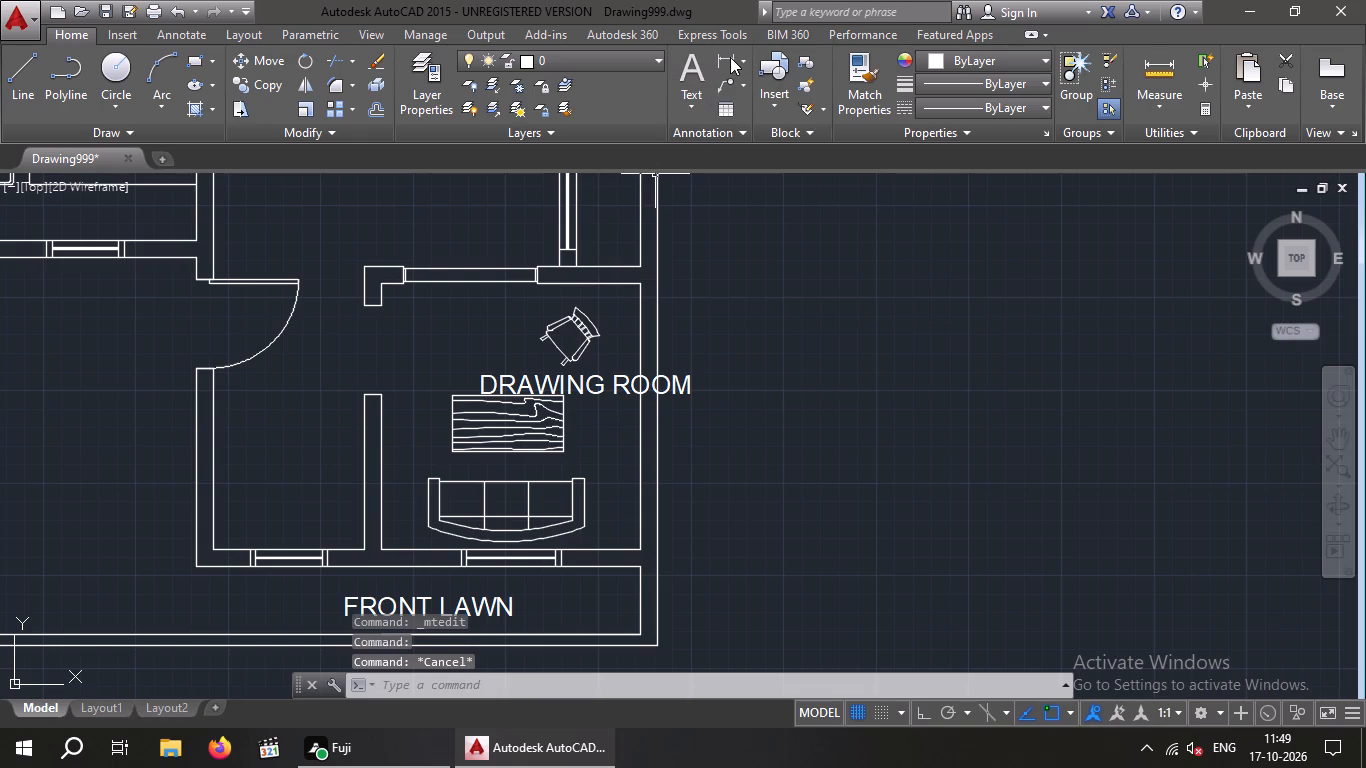
{"action": "left_click", "coordinate": [730, 57]}
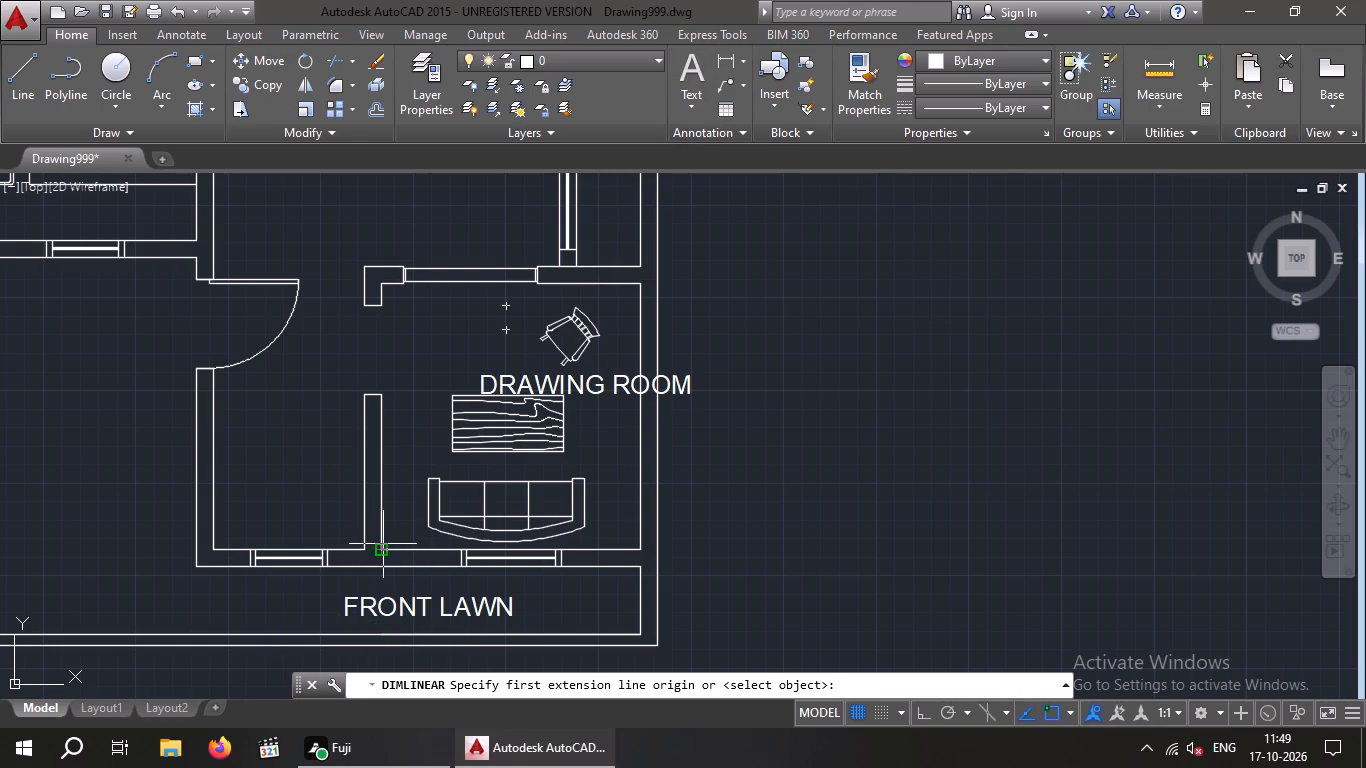
{"action": "left_click", "coordinate": [380, 549]}
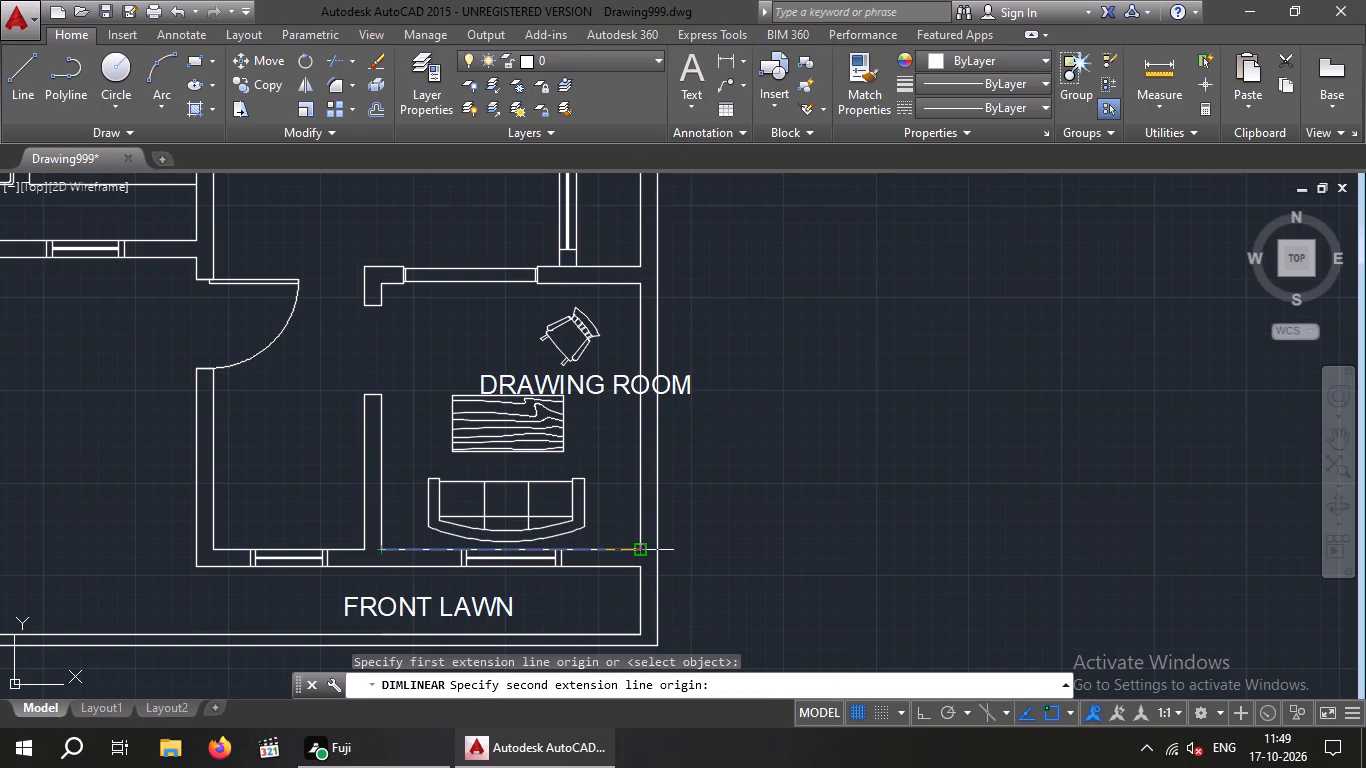
{"action": "left_click", "coordinate": [638, 551]}
{"action": "scroll", "coordinate": [639, 564], "scroll_direction": "down", "scroll_amount": 1}
{"action": "middle_click_drag", "start_coordinate": [639, 564], "coordinate": [650, 445]}
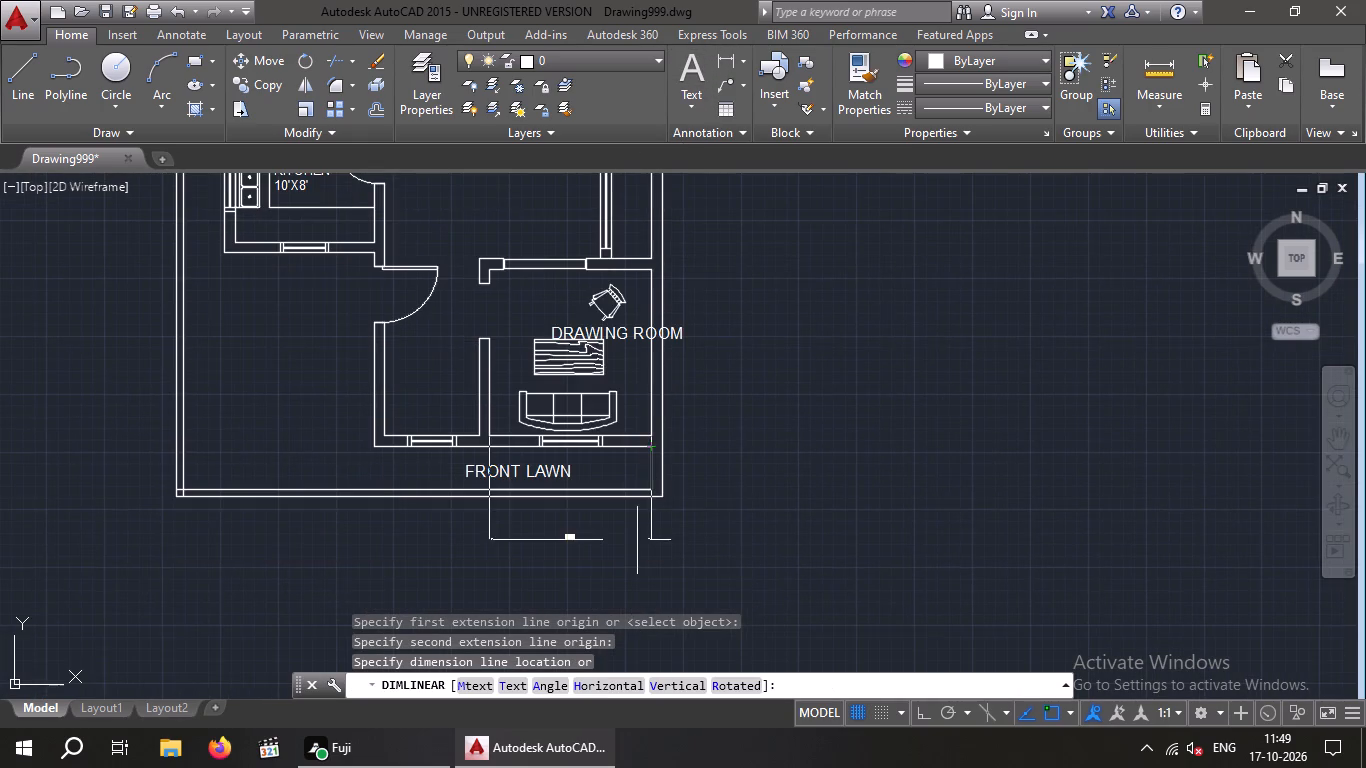
{"action": "scroll", "coordinate": [637, 540], "scroll_direction": "up", "scroll_amount": 3}
{"action": "scroll", "coordinate": [637, 539], "scroll_direction": "down", "scroll_amount": 1}
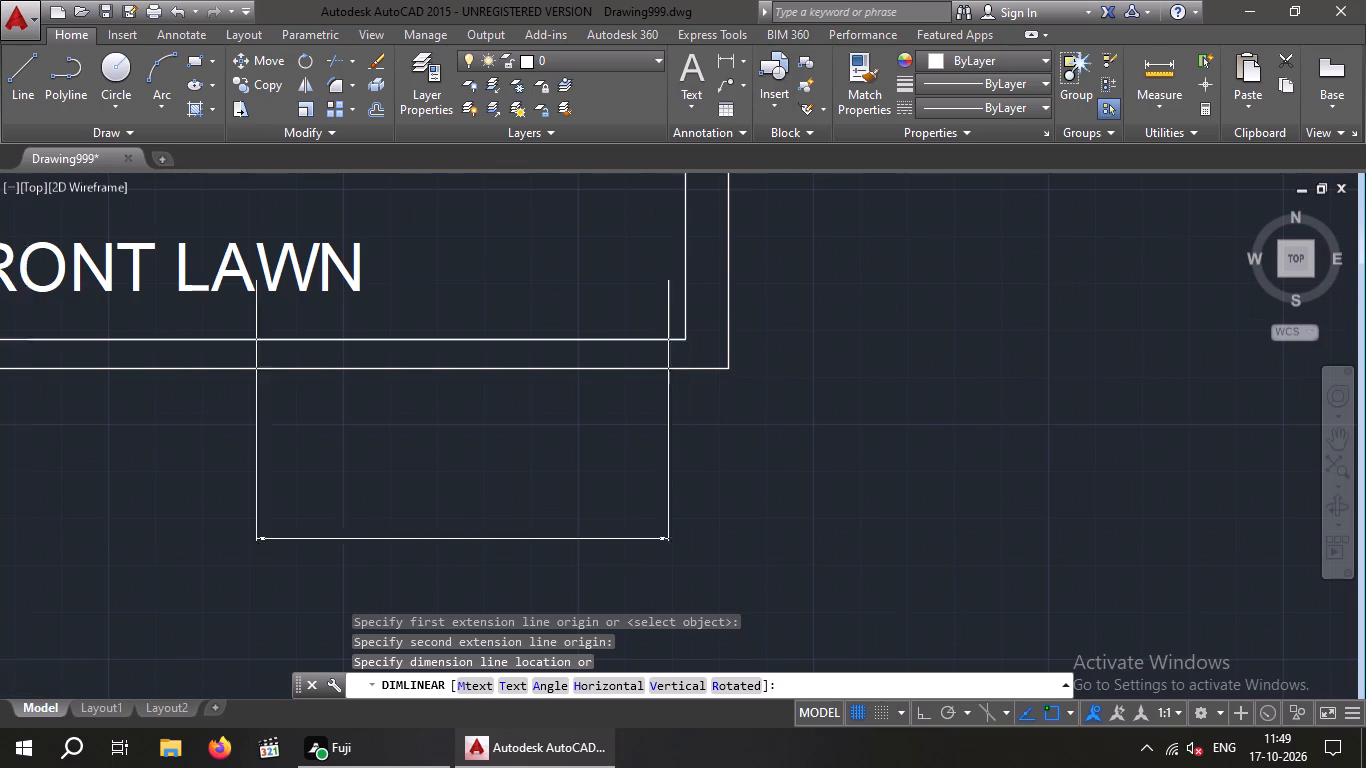
{"action": "scroll", "coordinate": [637, 539], "scroll_direction": "down", "scroll_amount": 1}
{"action": "scroll", "coordinate": [636, 517], "scroll_direction": "up", "scroll_amount": 1}
{"action": "key", "text": "space"}
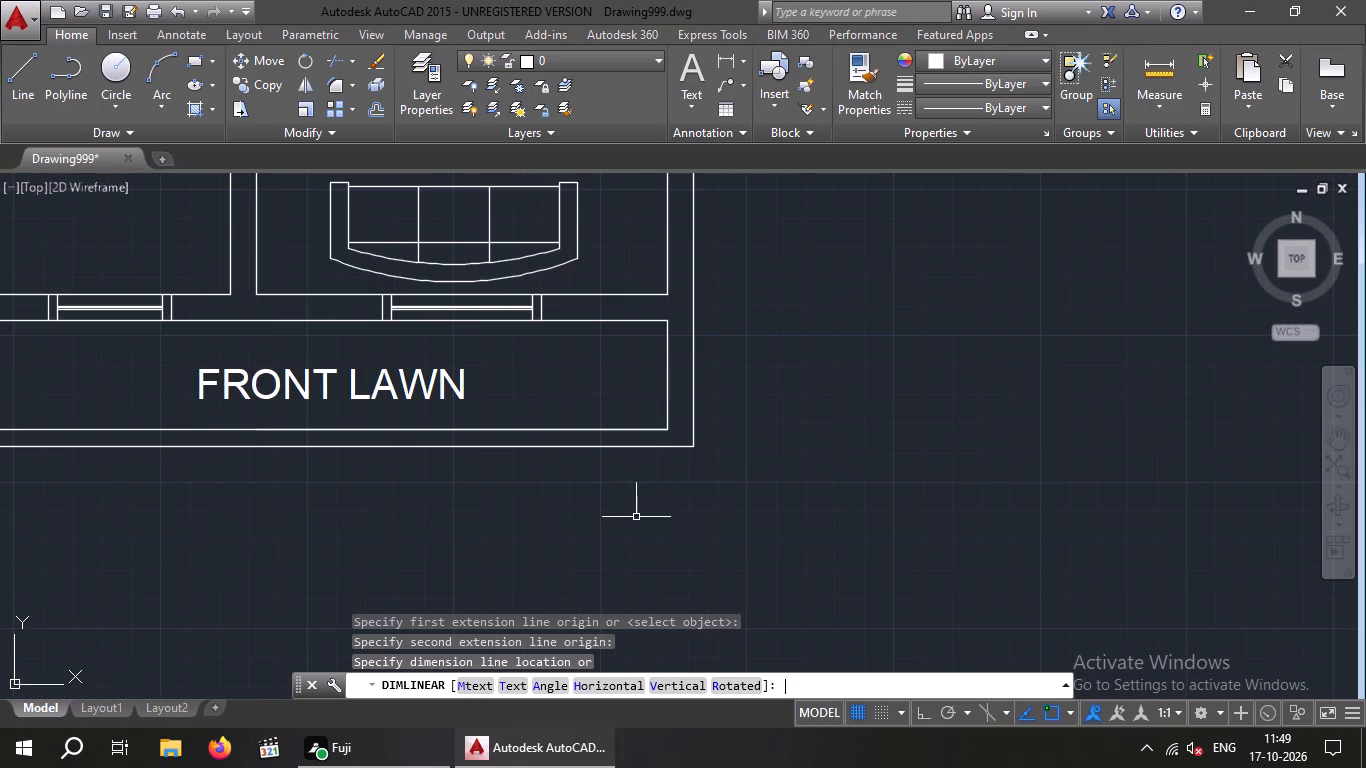
Measure the drawing room's interior north-south length along its east wall with a temporary linear dimension.
{"action": "scroll", "coordinate": [636, 513], "scroll_direction": "down", "scroll_amount": 1}
{"action": "middle_click_drag", "start_coordinate": [625, 596], "coordinate": [608, 680]}
{"action": "scroll", "coordinate": [607, 684], "scroll_direction": "down", "scroll_amount": 1}
{"action": "key", "text": "space"}
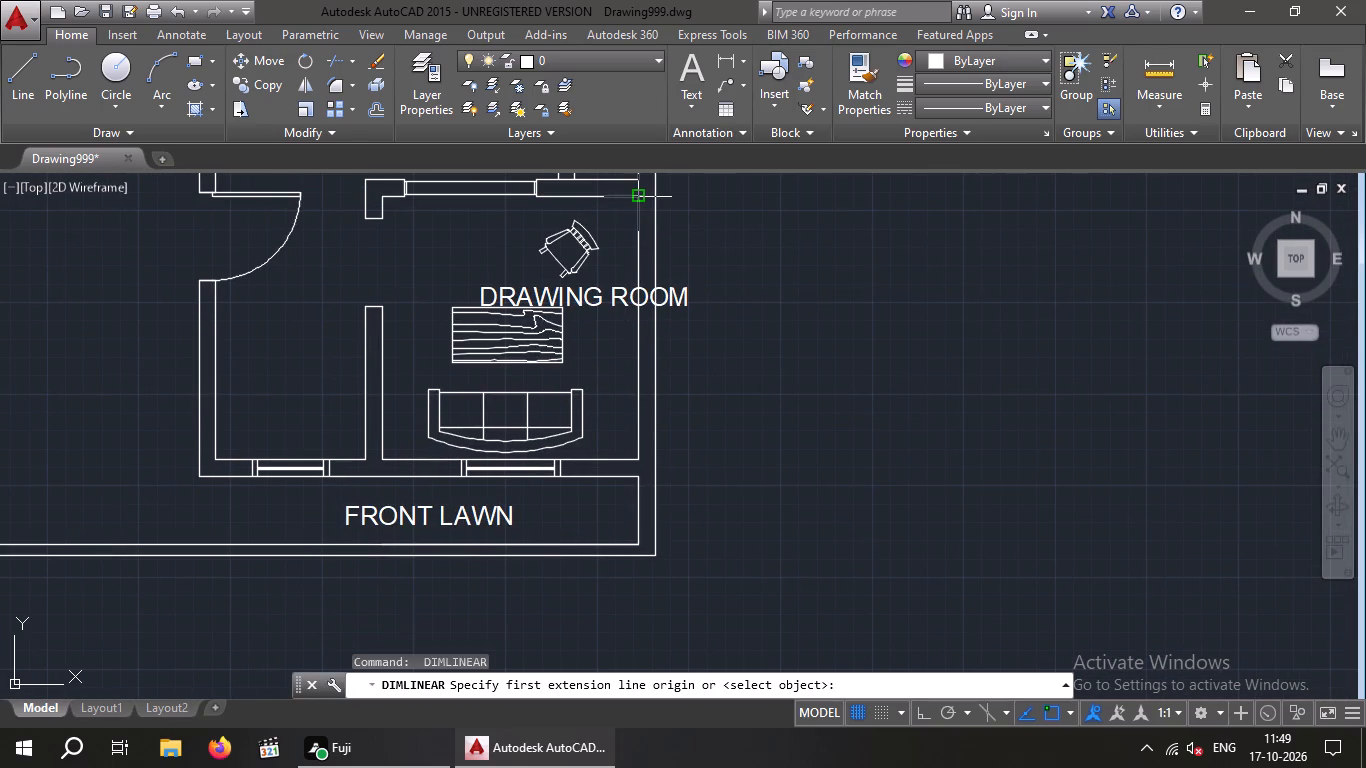
{"action": "left_click", "coordinate": [640, 197]}
{"action": "left_click", "coordinate": [636, 461]}
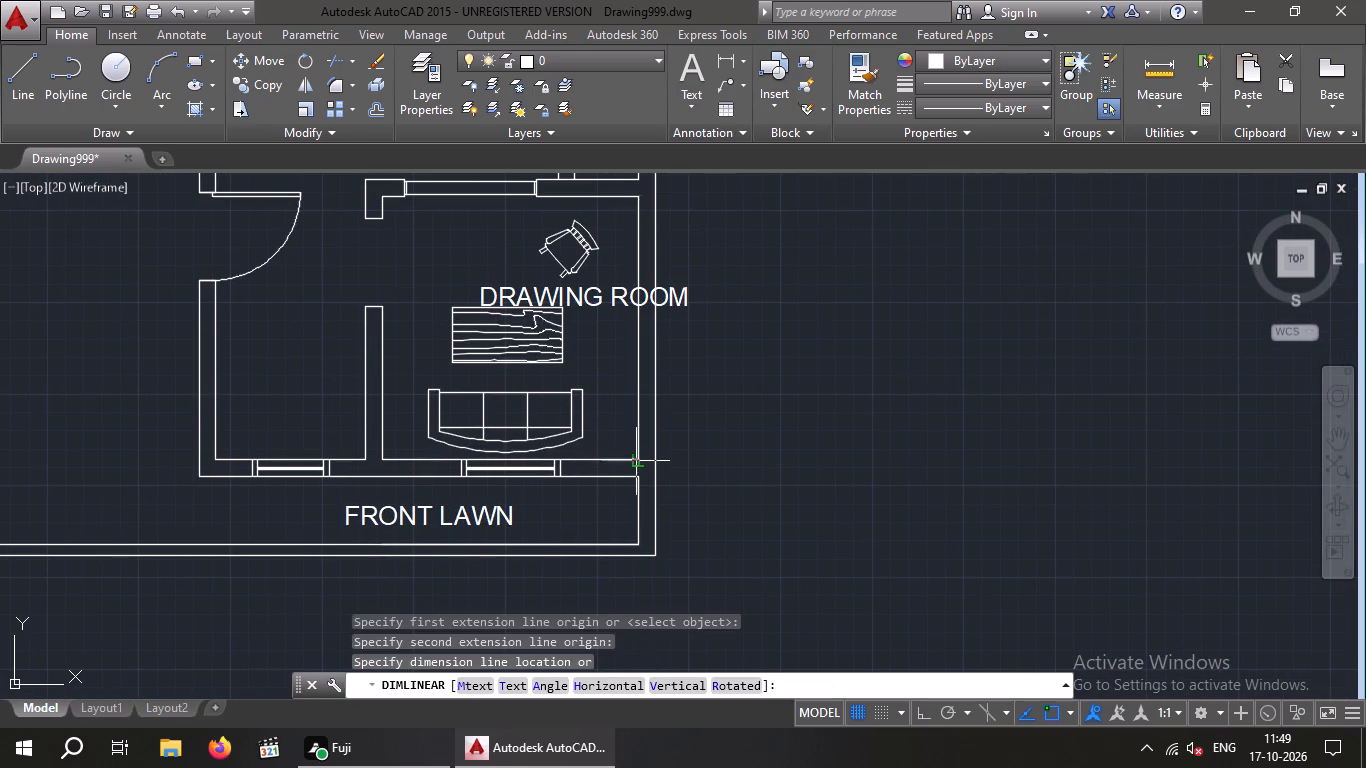
{"action": "scroll", "coordinate": [748, 467], "scroll_direction": "up", "scroll_amount": 3}
{"action": "middle_click_drag", "start_coordinate": [748, 467], "coordinate": [746, 653]}
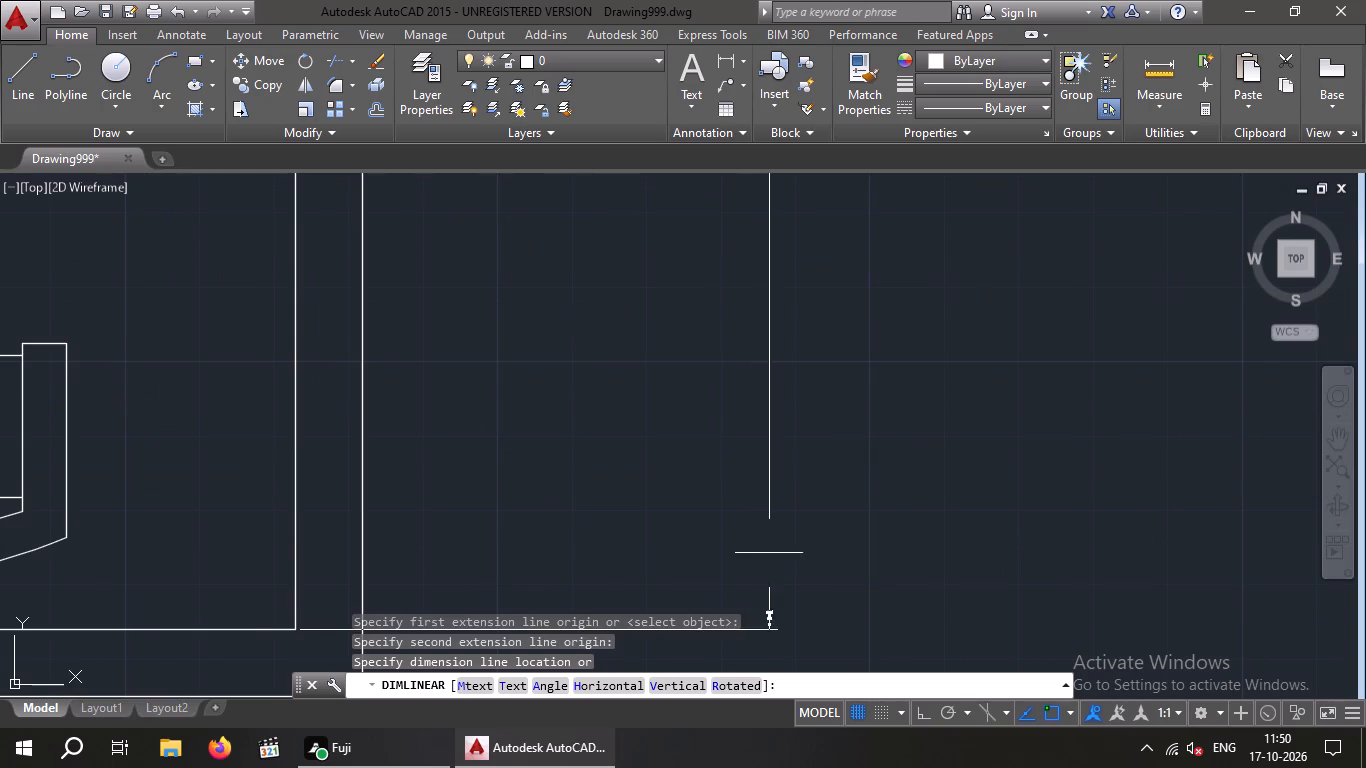
{"action": "scroll", "coordinate": [769, 553], "scroll_direction": "down", "scroll_amount": 2}
{"action": "key", "text": "space"}
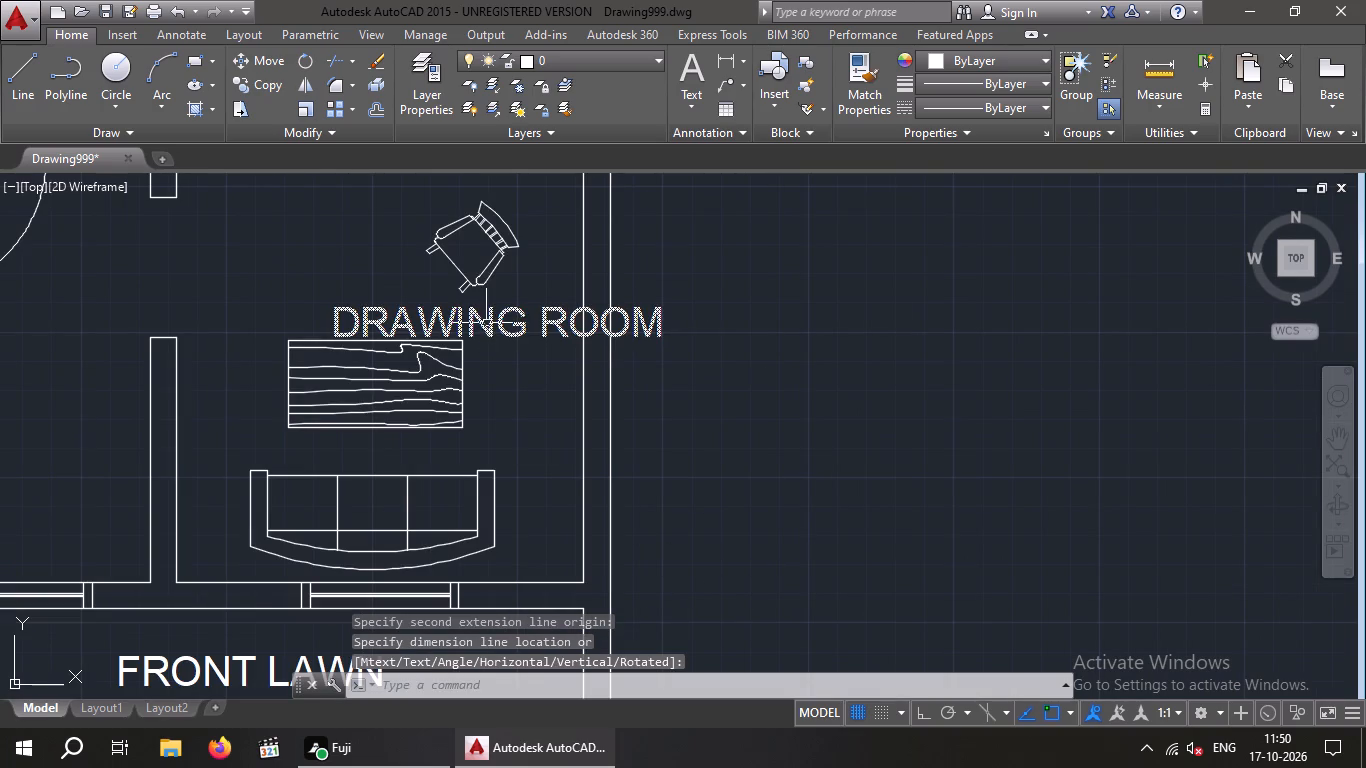
Add the room size 11'8"X12' as a second line under the DRAWING ROOM label.
{"action": "double_click", "coordinate": [486, 323]}
{"action": "left_click", "coordinate": [689, 332]}
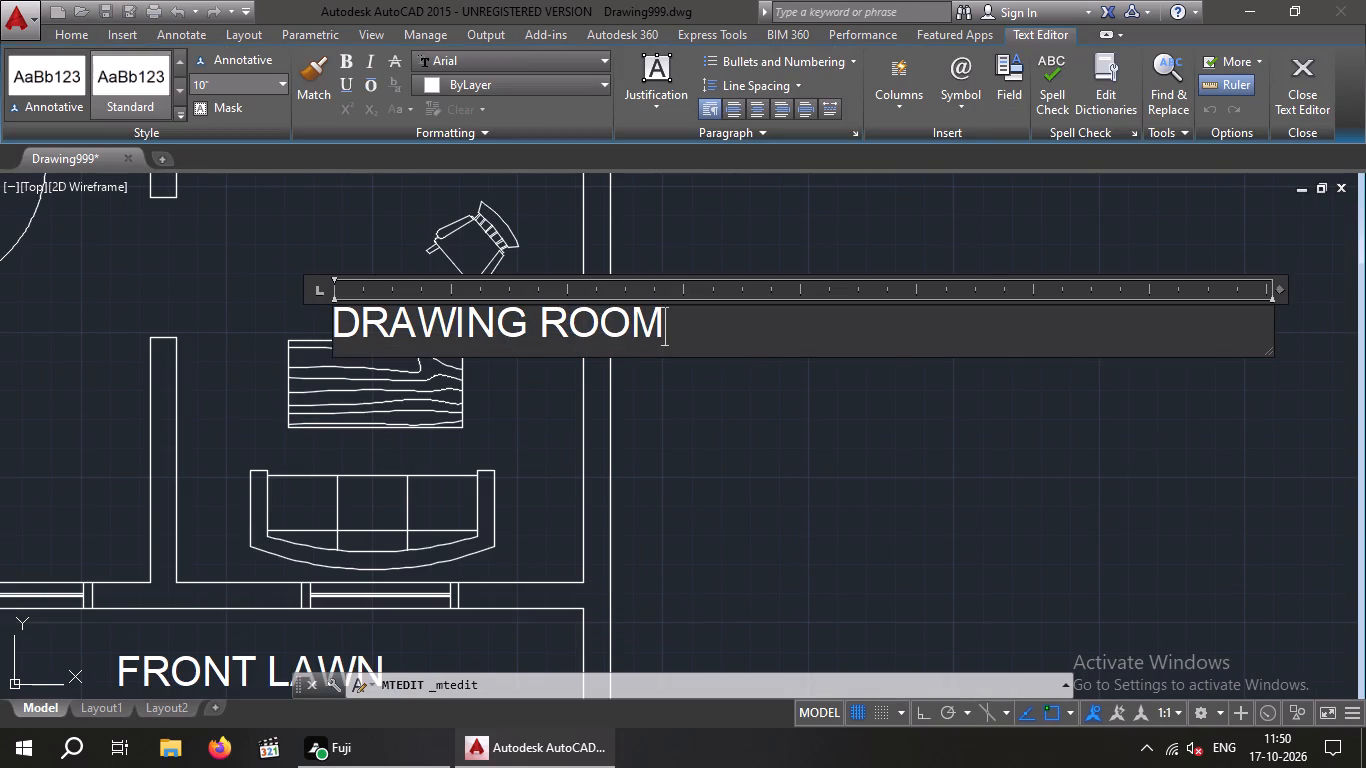
{"action": "key", "text": "Return"}
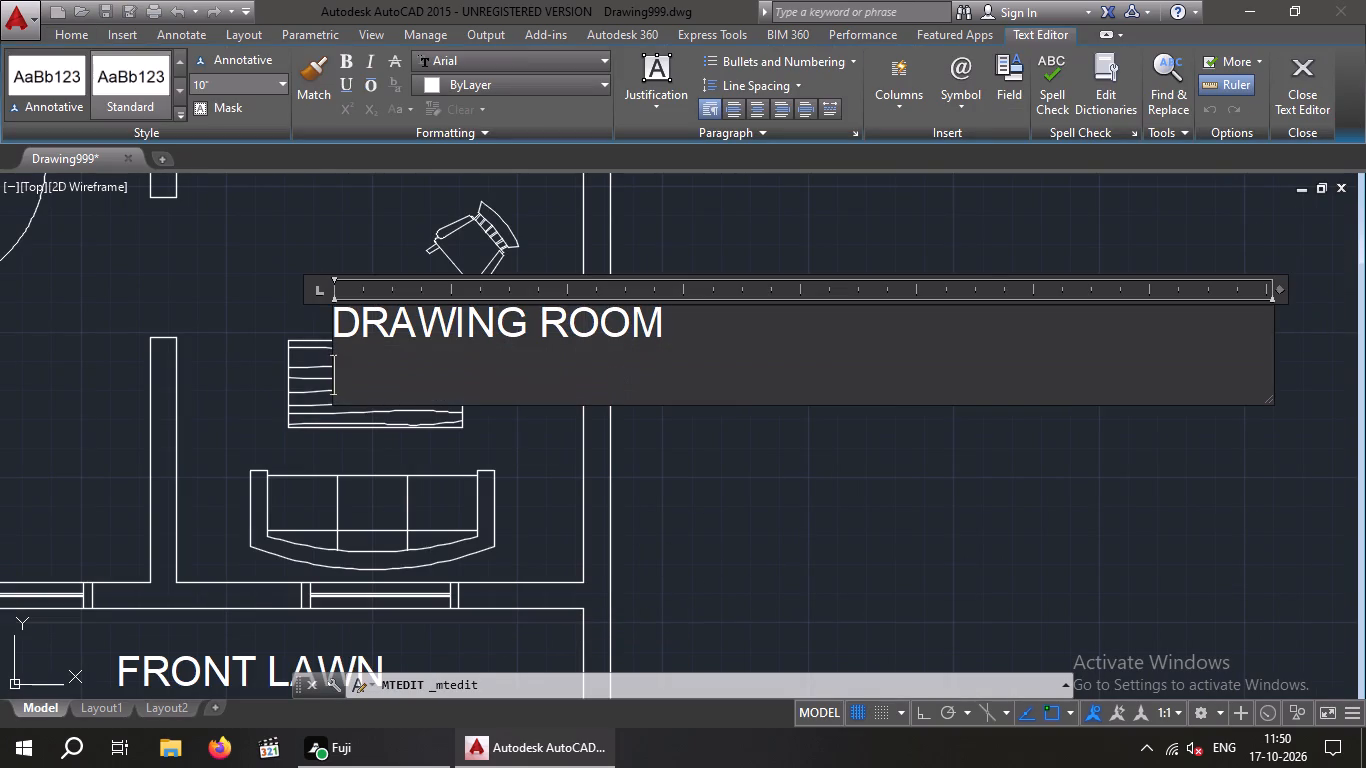
{"action": "type", "text": "11'"}
{"action": "key", "text": "8"}
{"action": "key", "text": "shift+quotedbl"}
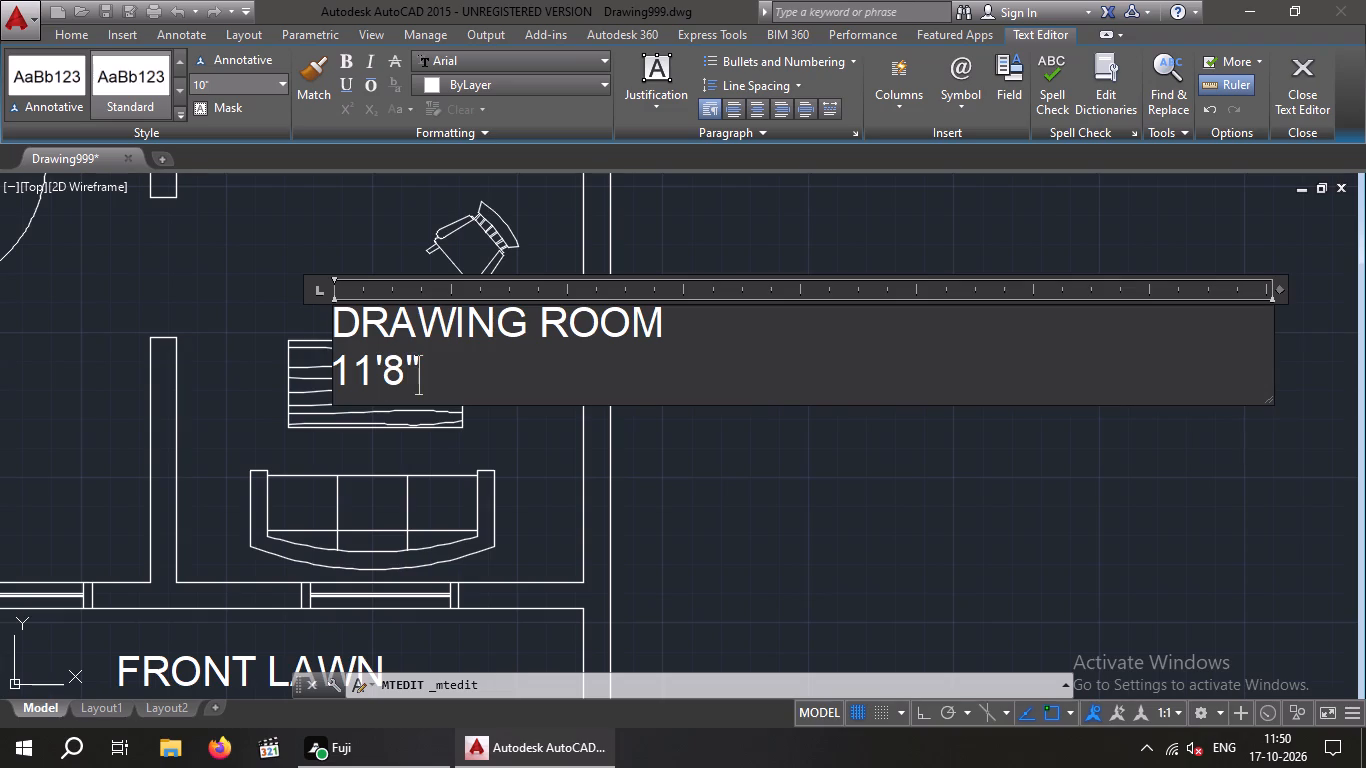
{"action": "key", "text": "x"}
{"action": "type", "text": "12"}
{"action": "key", "text": "apostrophe"}
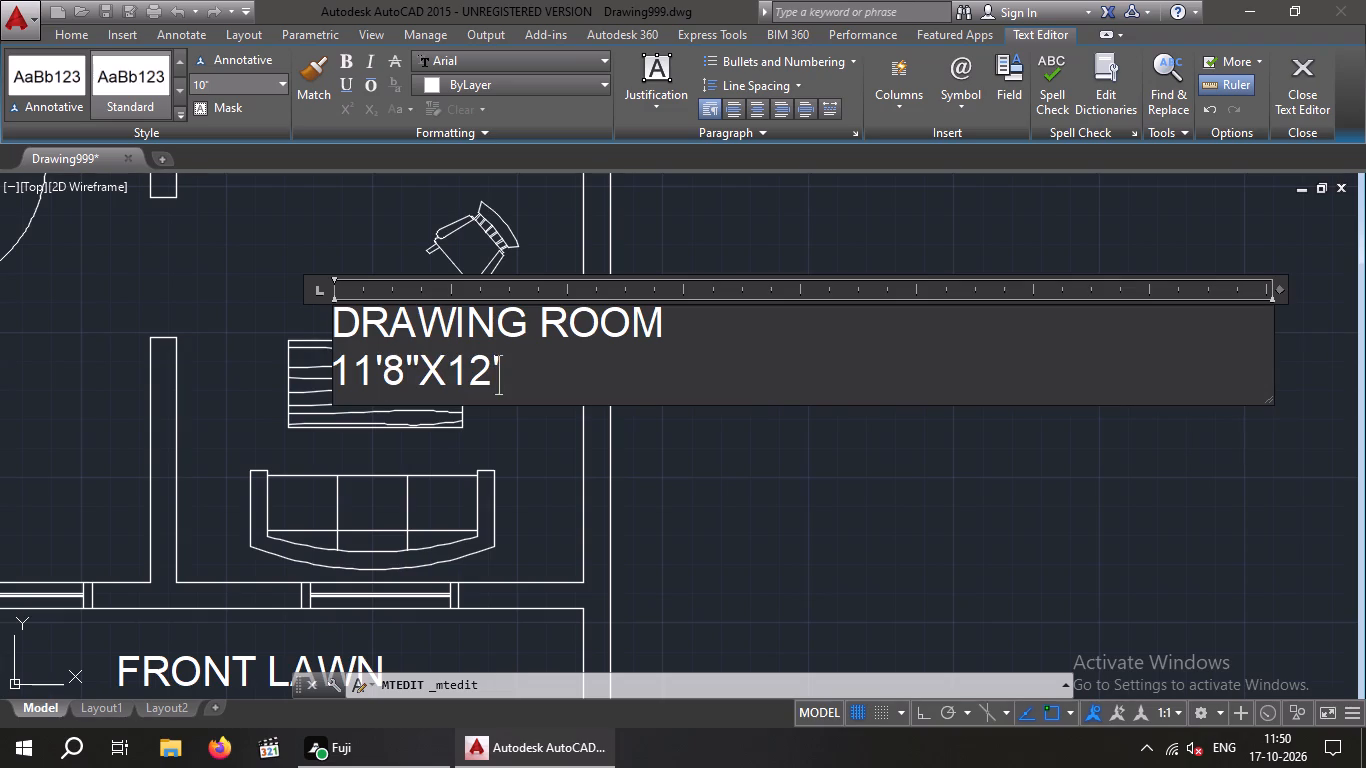
Set the text height of both lines of the drawing room label to 8" and finish editing.
{"action": "left_click_drag", "start_coordinate": [517, 362], "coordinate": [486, 387]}
{"action": "left_click_drag", "start_coordinate": [486, 387], "coordinate": [329, 354]}
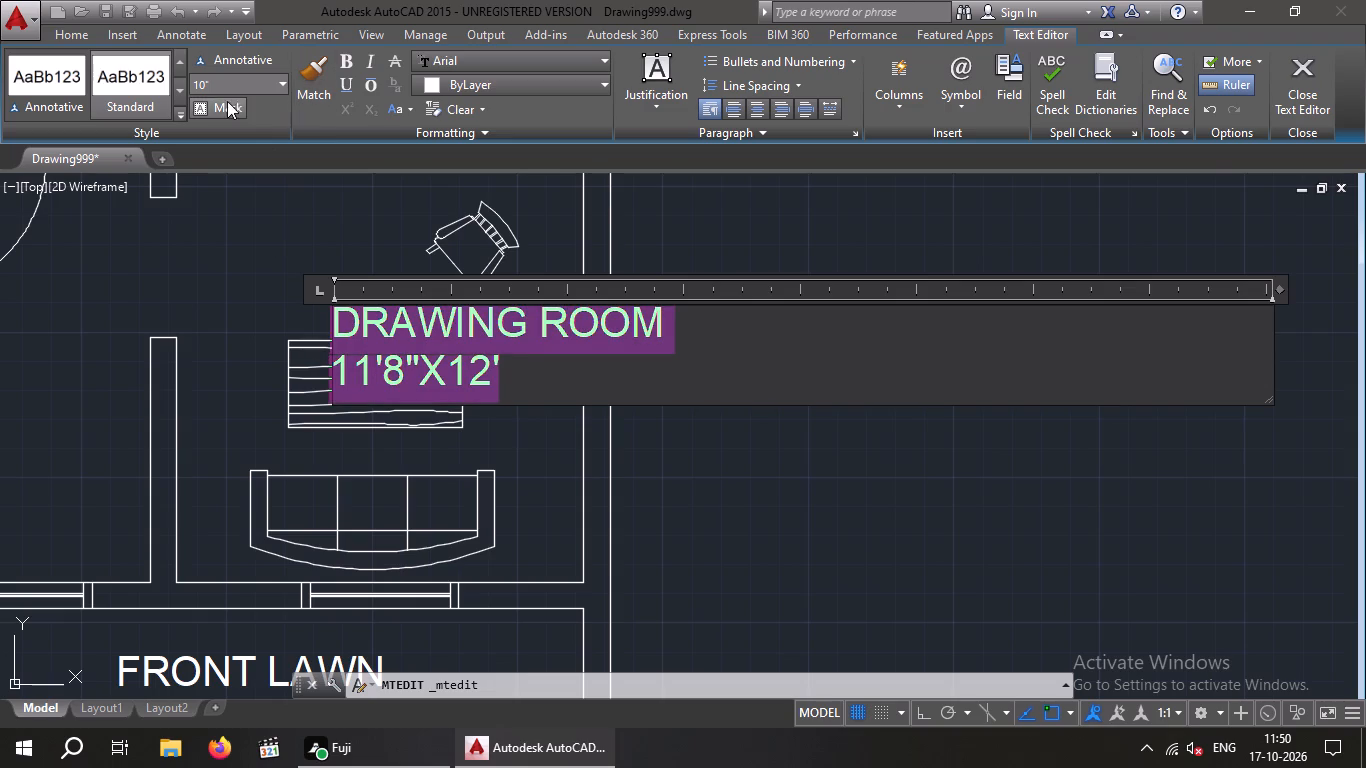
{"action": "left_click", "coordinate": [219, 89]}
{"action": "key", "text": "8"}
{"action": "key", "text": "shift+quotedbl"}
{"action": "key", "text": "Return"}
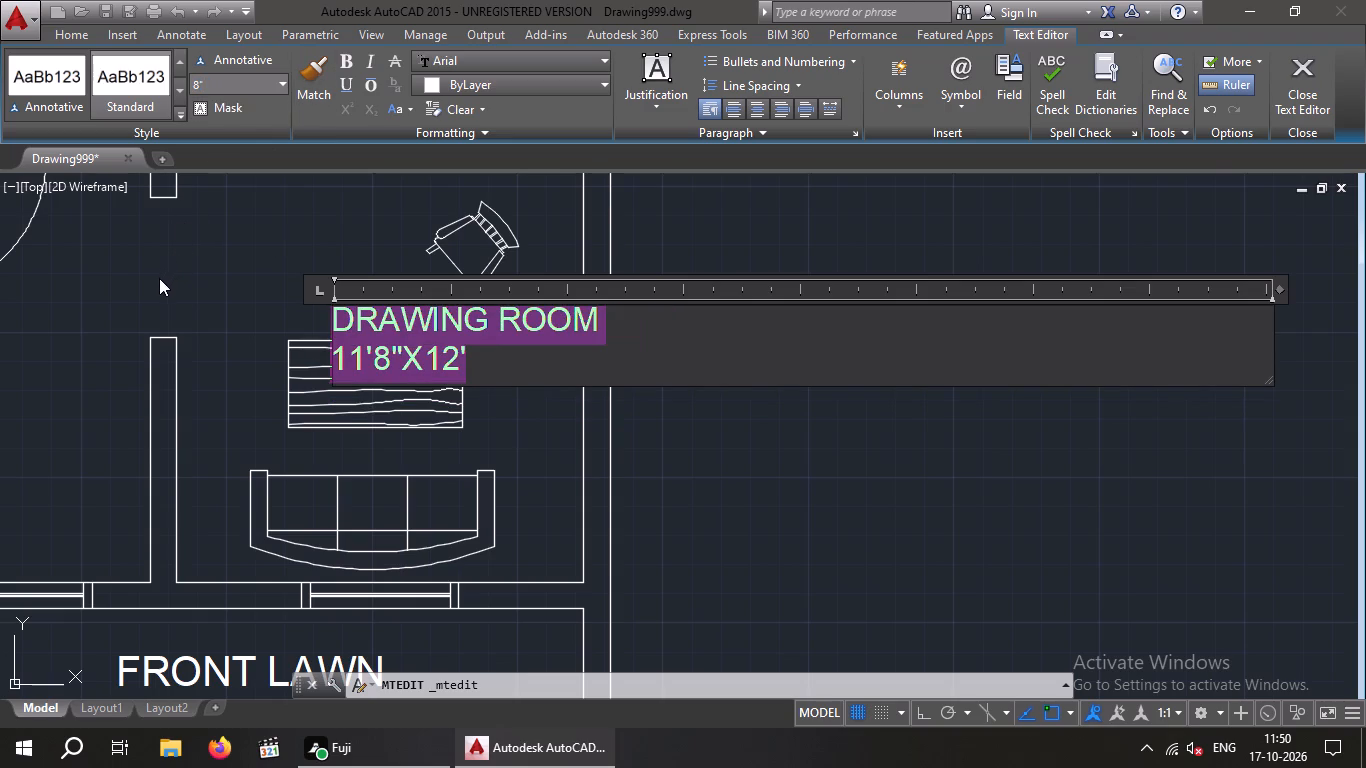
{"action": "left_click", "coordinate": [871, 555]}
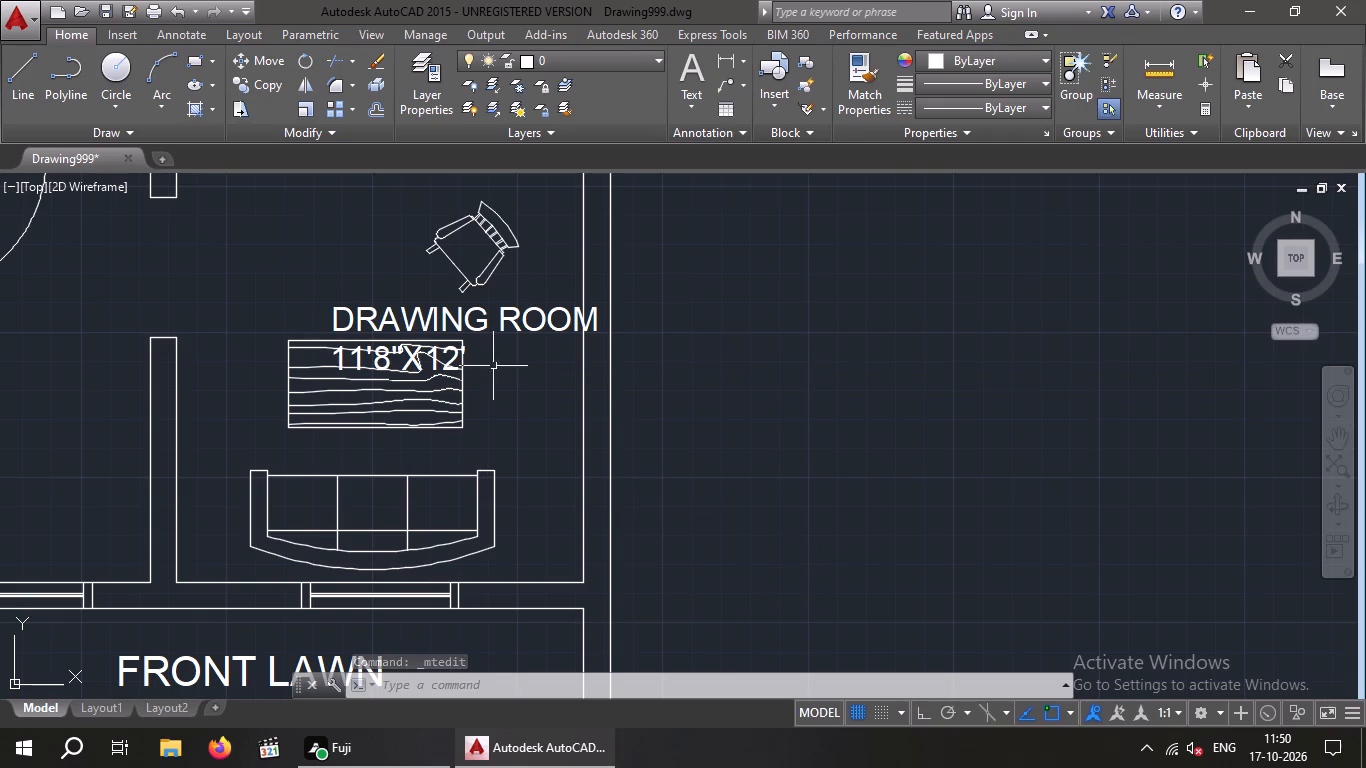
Move the drawing room label northwest so both lines sit inside the room, clear above the wooden table.
{"action": "left_click", "coordinate": [508, 327]}
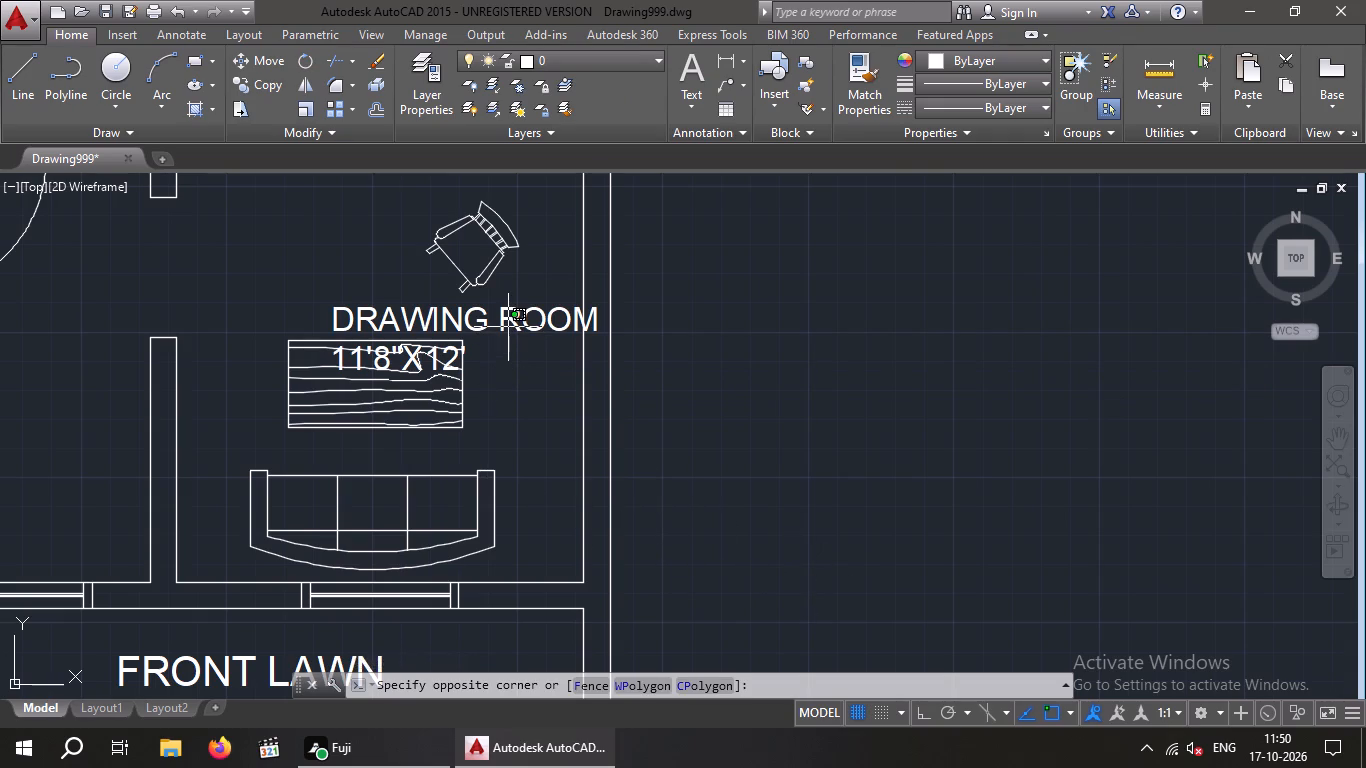
{"action": "key", "text": "Escape"}
{"action": "left_click_drag", "start_coordinate": [520, 381], "coordinate": [515, 371]}
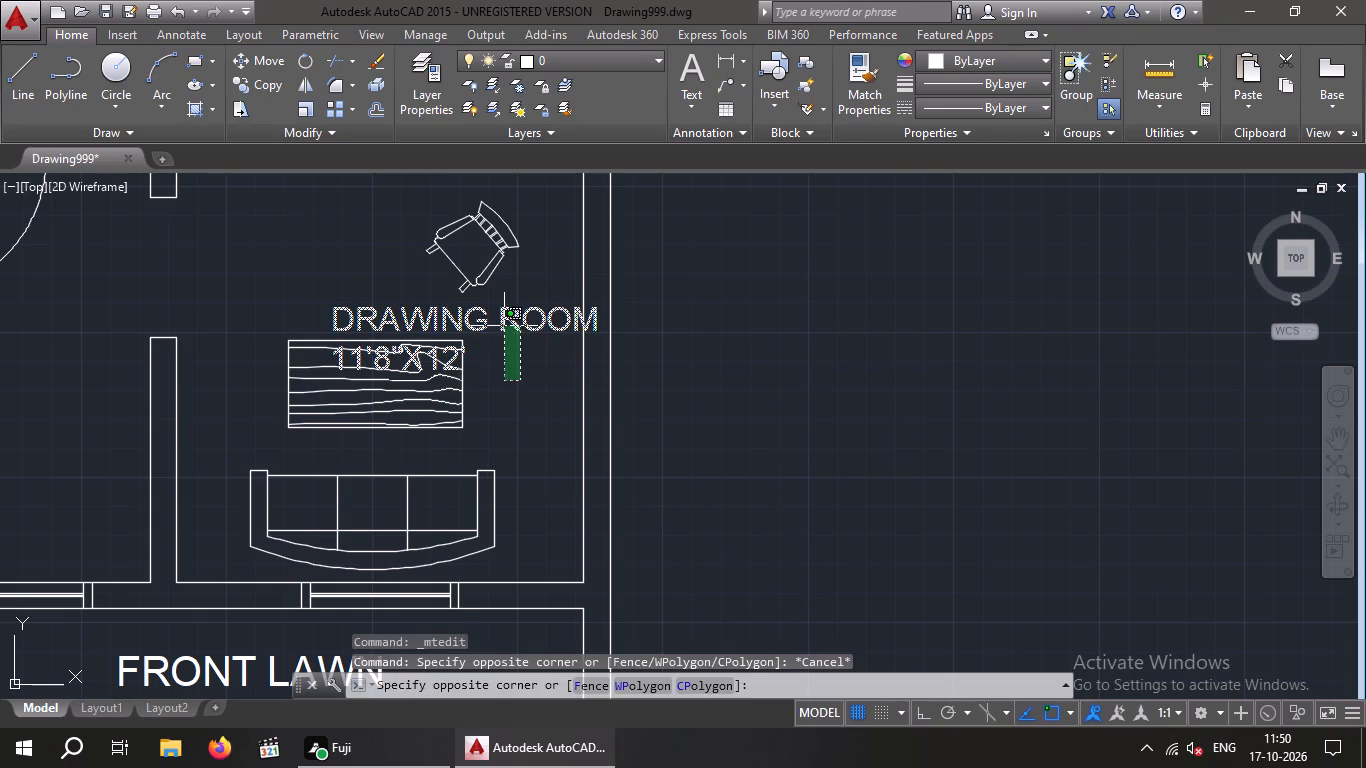
{"action": "left_click", "coordinate": [504, 326]}
{"action": "left_click", "coordinate": [263, 64]}
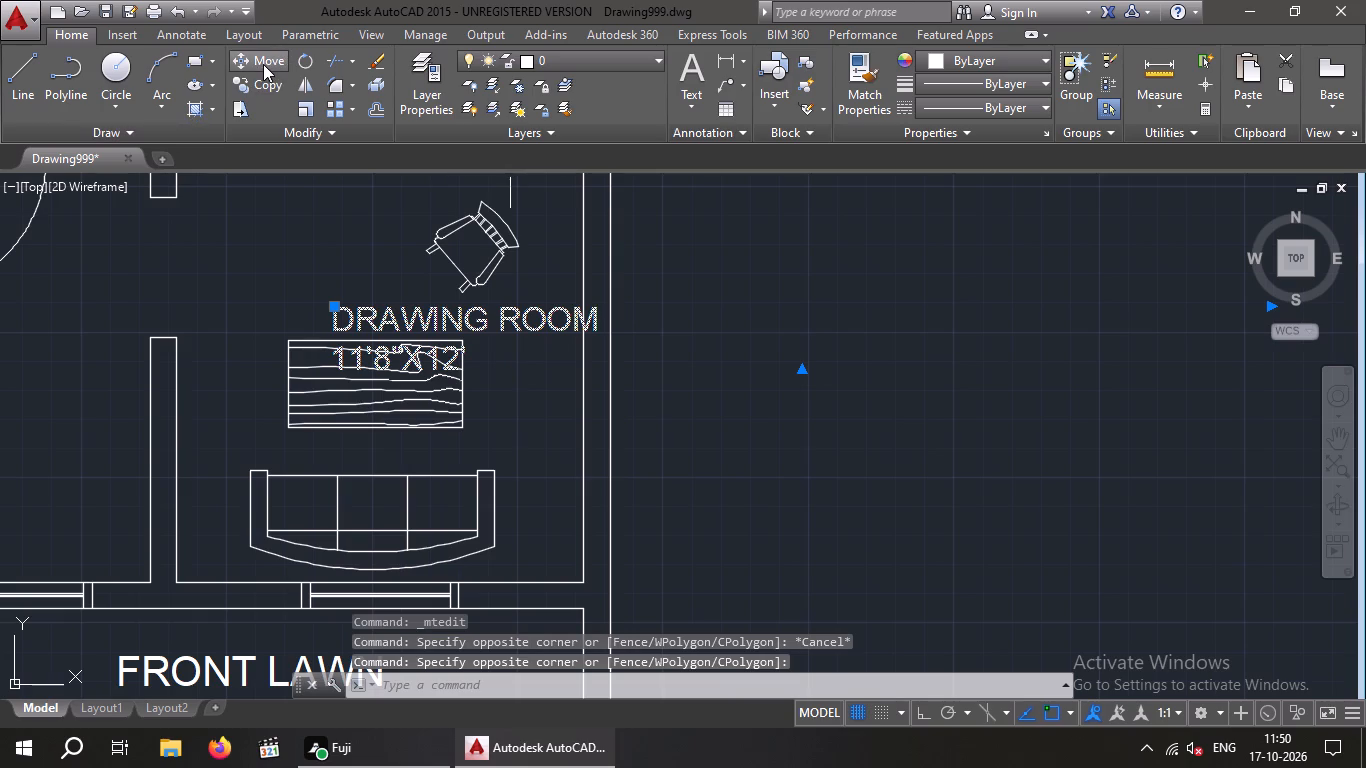
{"action": "left_click", "coordinate": [336, 321]}
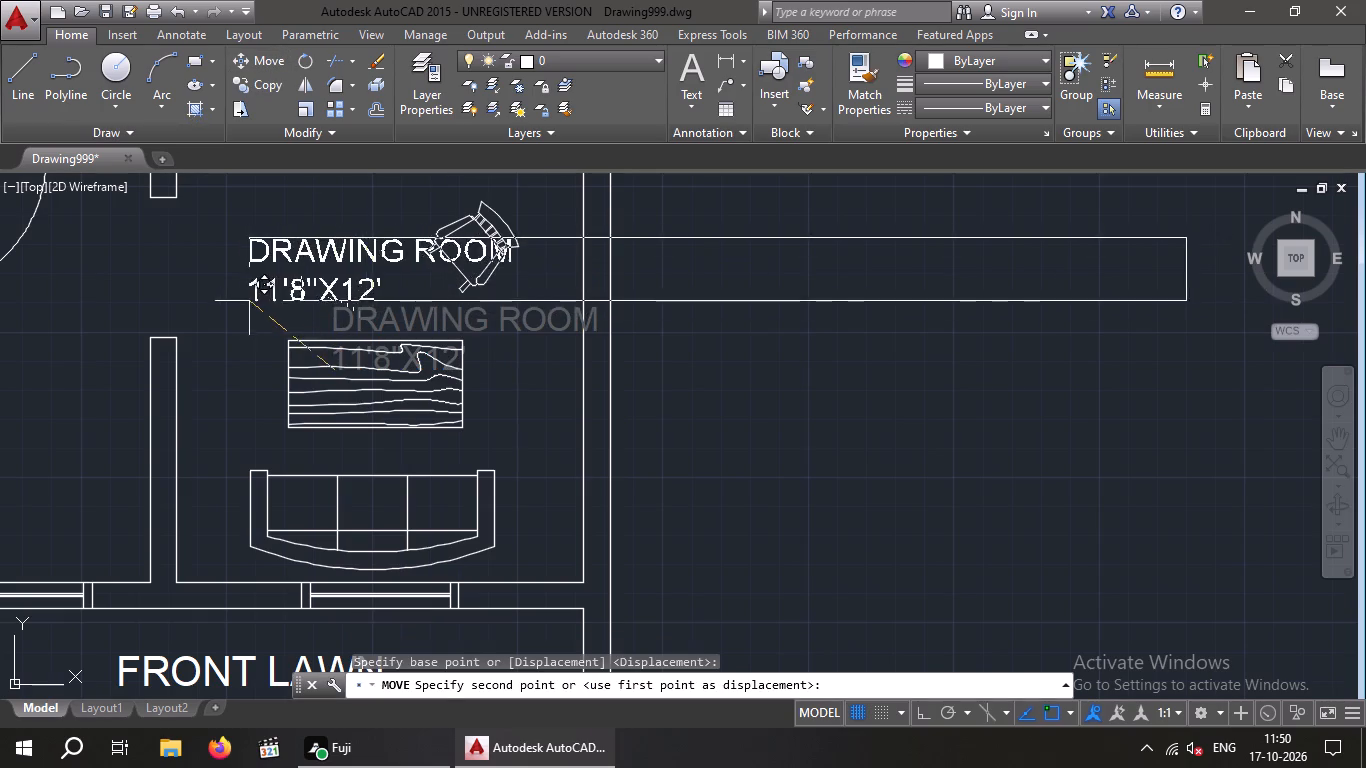
{"action": "scroll", "coordinate": [227, 308], "scroll_direction": "down", "scroll_amount": 1}
{"action": "middle_click_drag", "start_coordinate": [230, 329], "coordinate": [252, 365]}
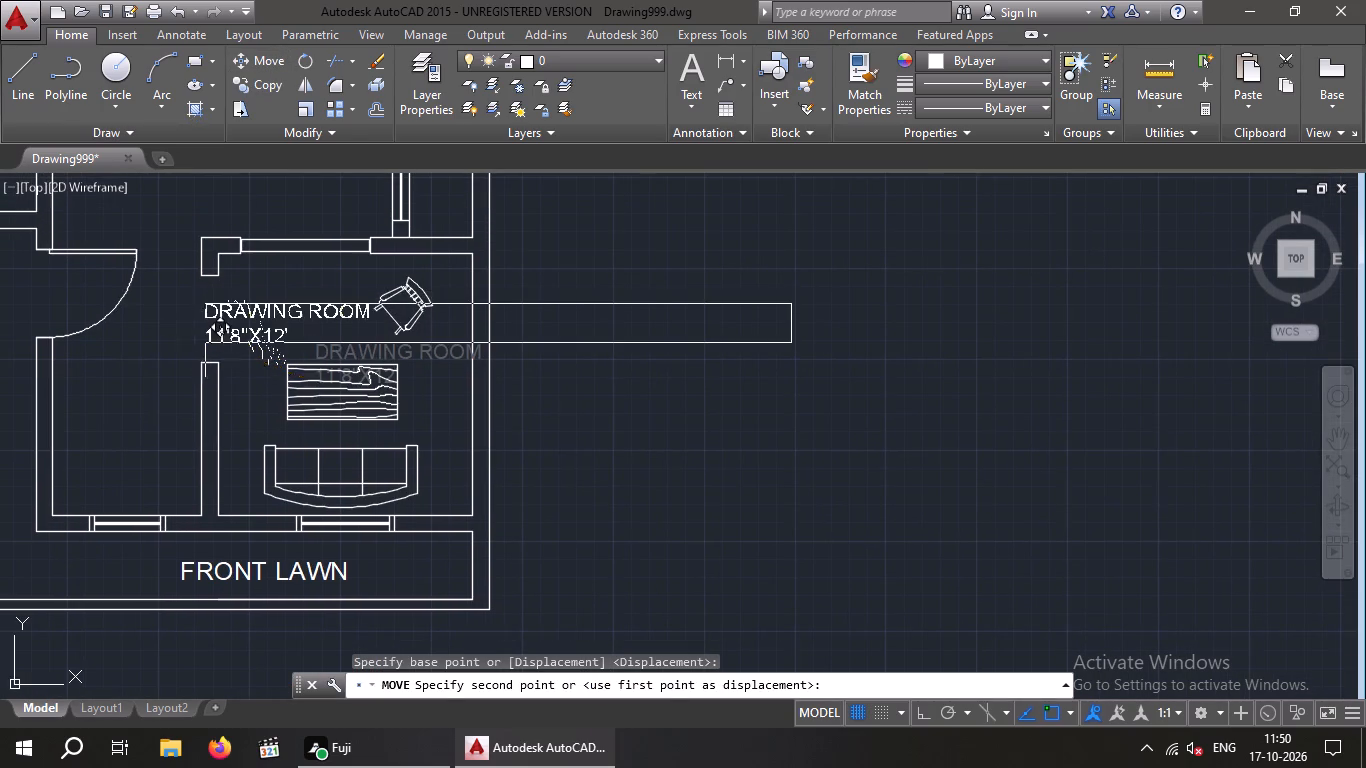
{"action": "scroll", "coordinate": [201, 344], "scroll_direction": "up", "scroll_amount": 2}
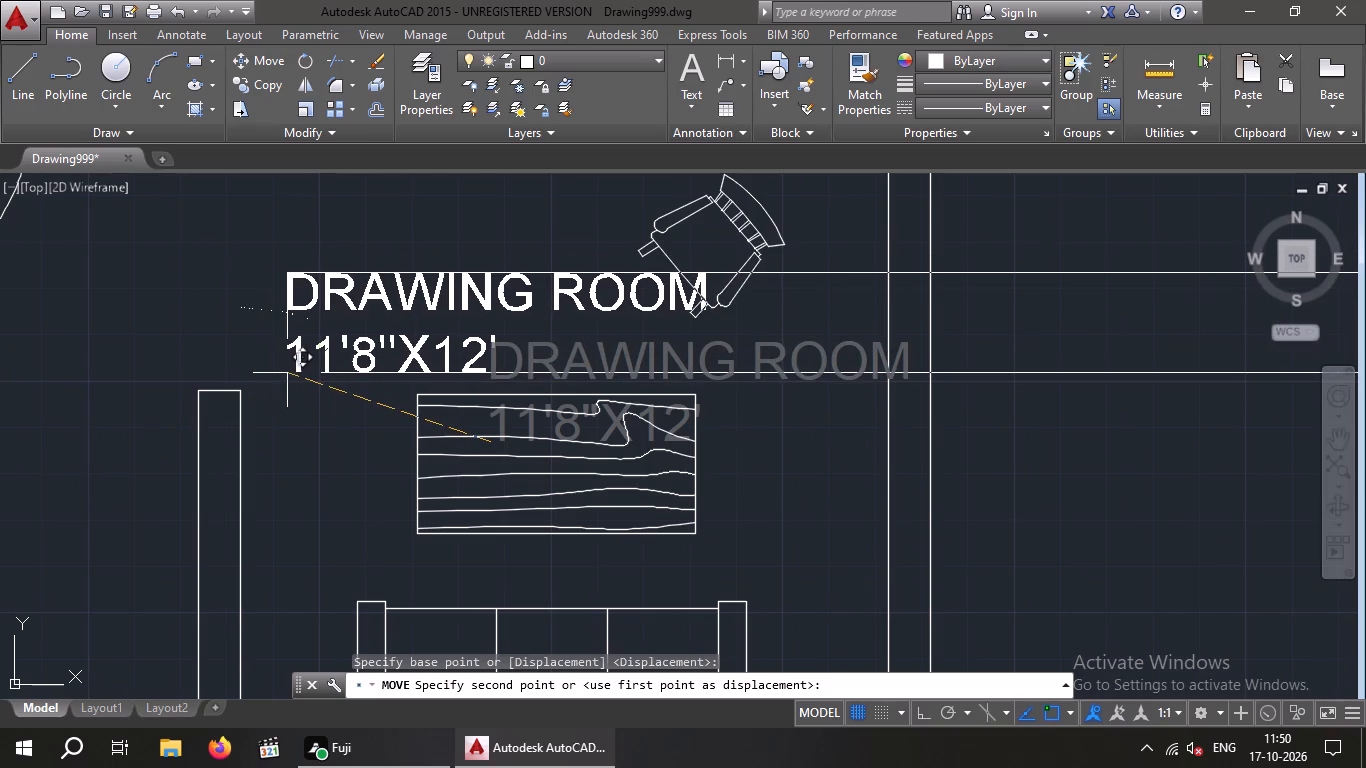
{"action": "left_click", "coordinate": [314, 369]}
{"action": "scroll", "coordinate": [330, 370], "scroll_direction": "down", "scroll_amount": 1}
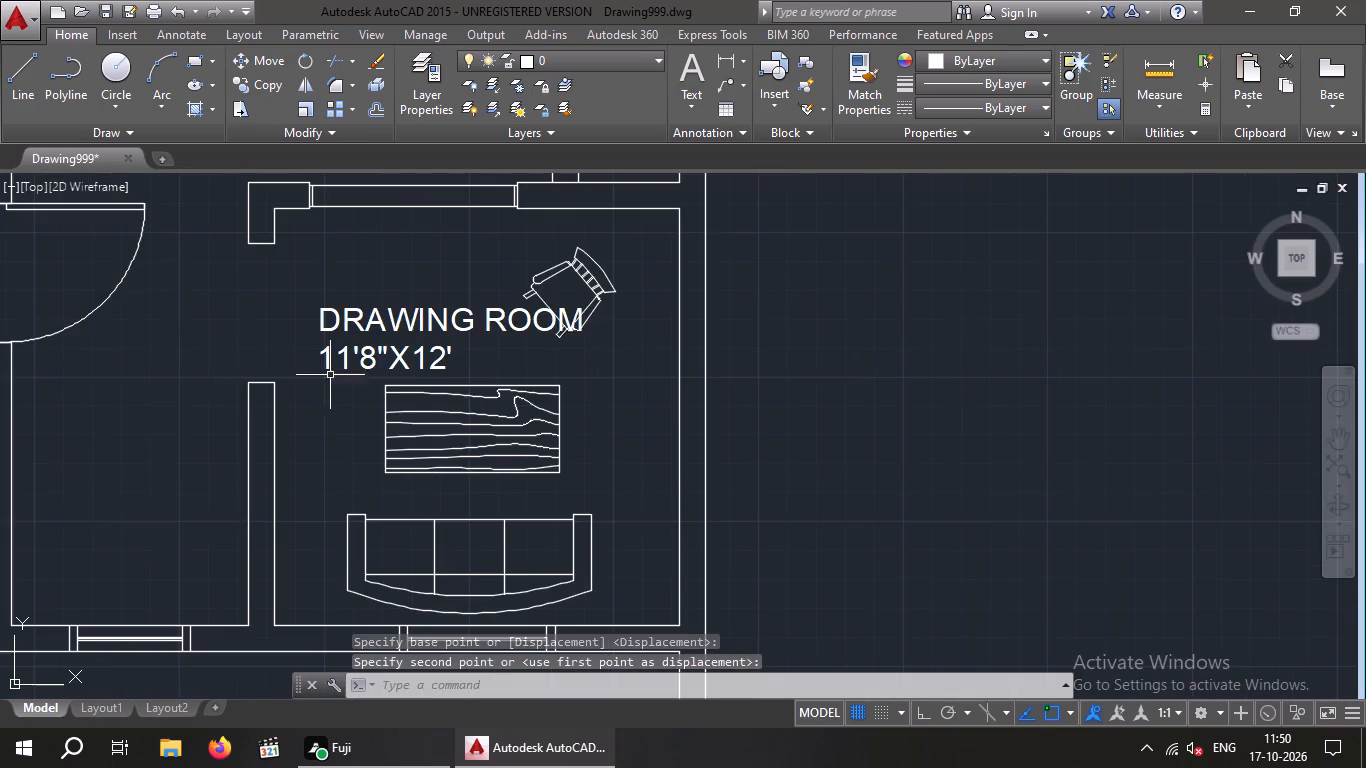
Move the drawing room's armchair toward the room's northeast corner, clear of the DRAWING ROOM label.
{"action": "middle_click_drag", "start_coordinate": [333, 427], "coordinate": [419, 500]}
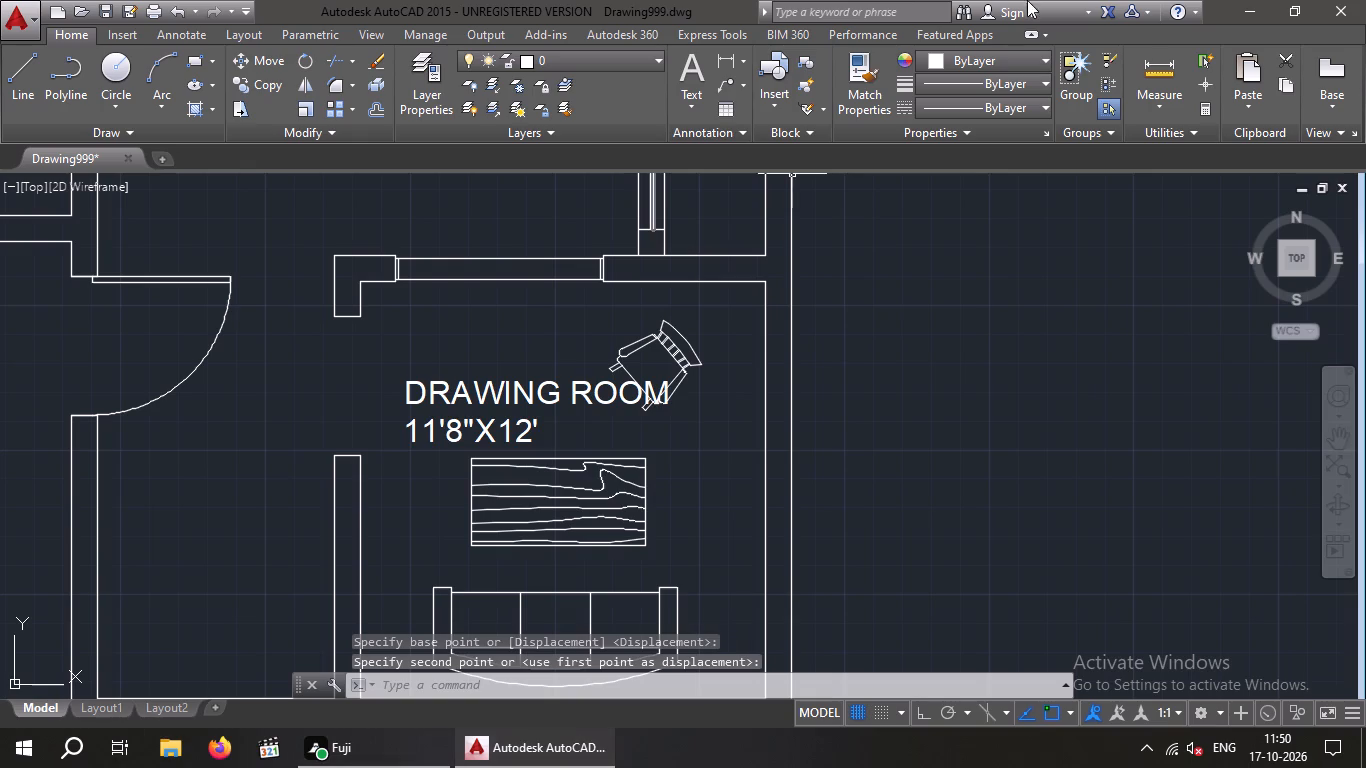
{"action": "left_click", "coordinate": [689, 349]}
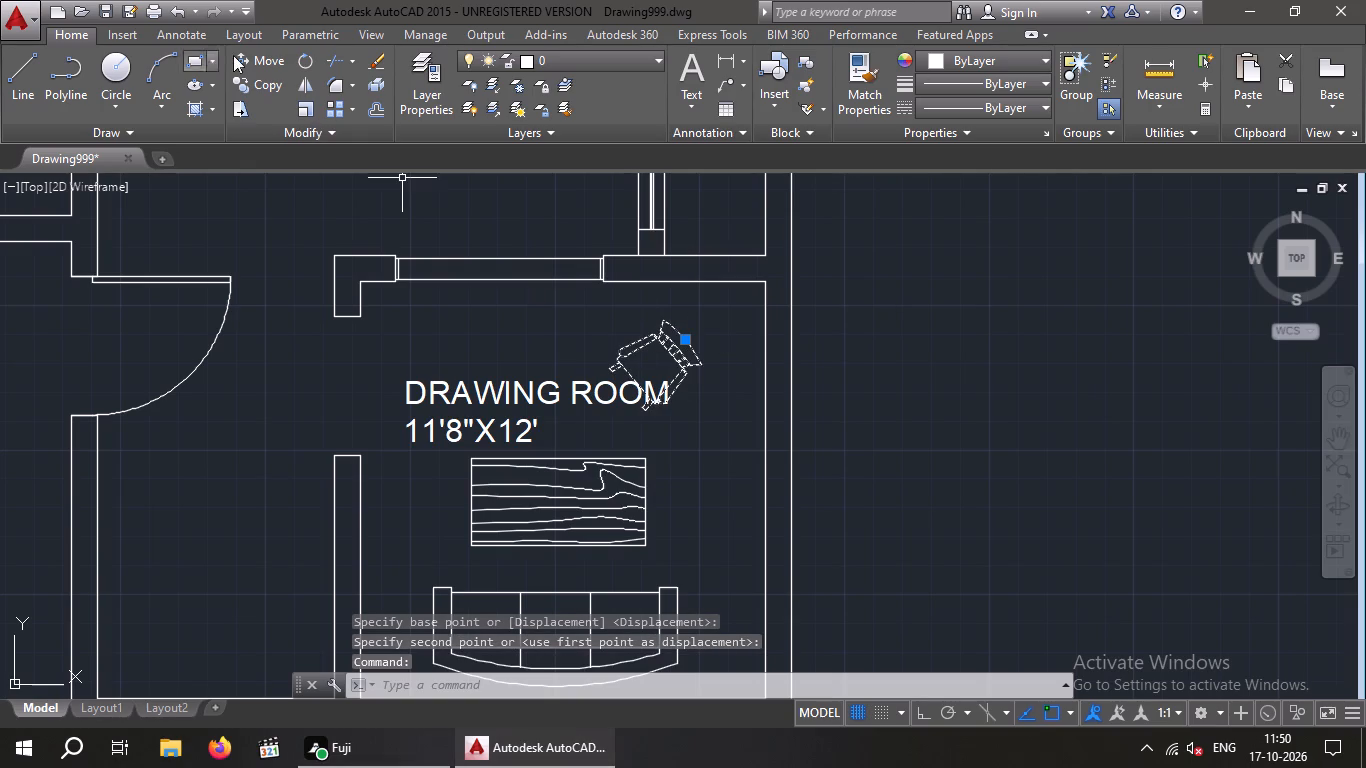
{"action": "left_click", "coordinate": [278, 58]}
{"action": "scroll", "coordinate": [704, 326], "scroll_direction": "up", "scroll_amount": 2}
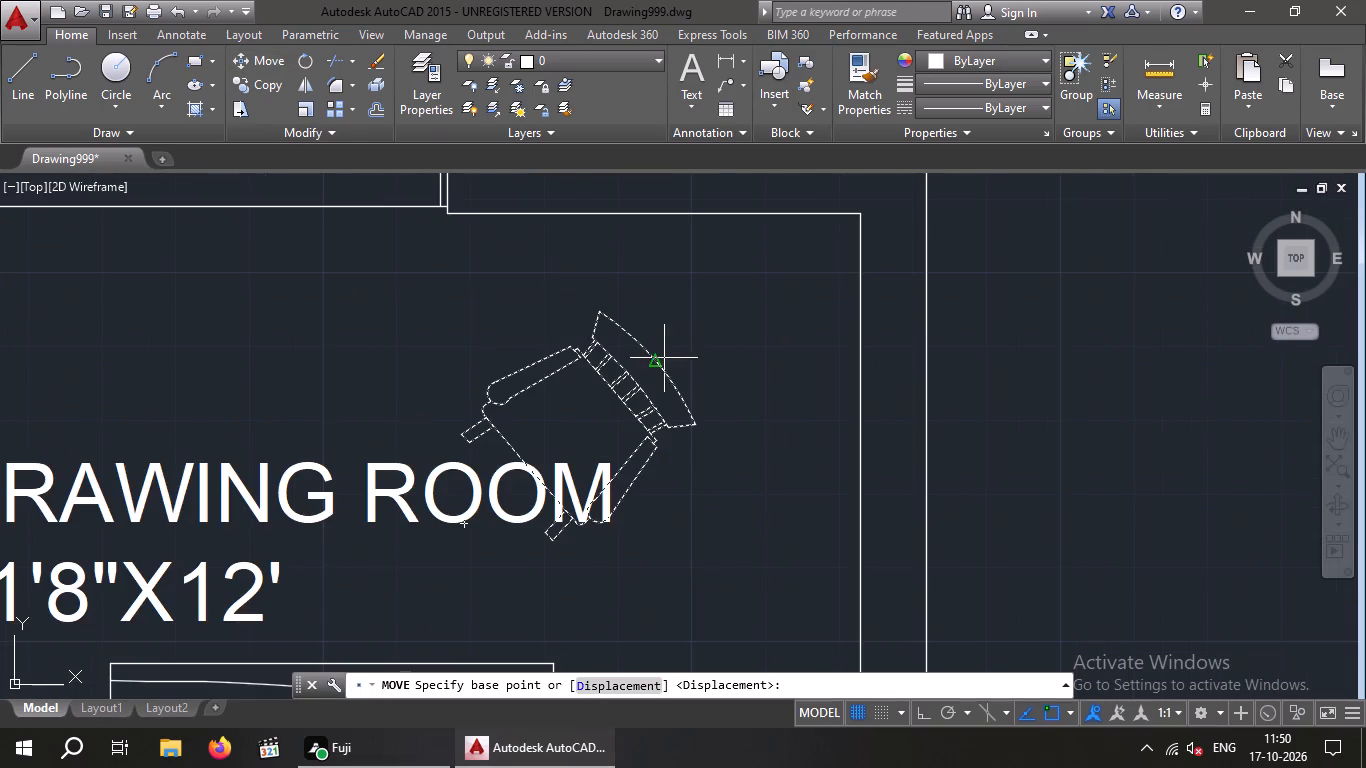
{"action": "scroll", "coordinate": [664, 358], "scroll_direction": "up", "scroll_amount": 1}
{"action": "left_click", "coordinate": [653, 361]}
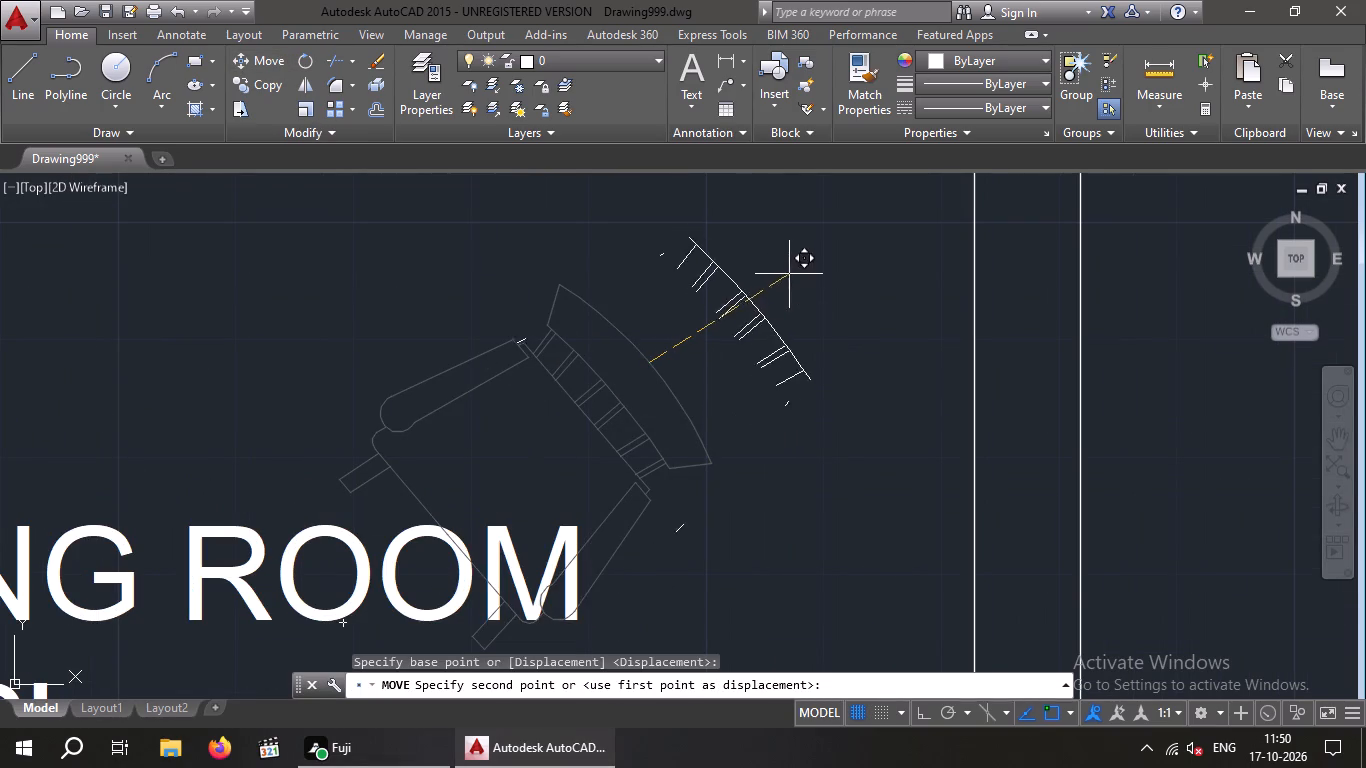
{"action": "left_click", "coordinate": [811, 258]}
{"action": "scroll", "coordinate": [810, 259], "scroll_direction": "down", "scroll_amount": 3}
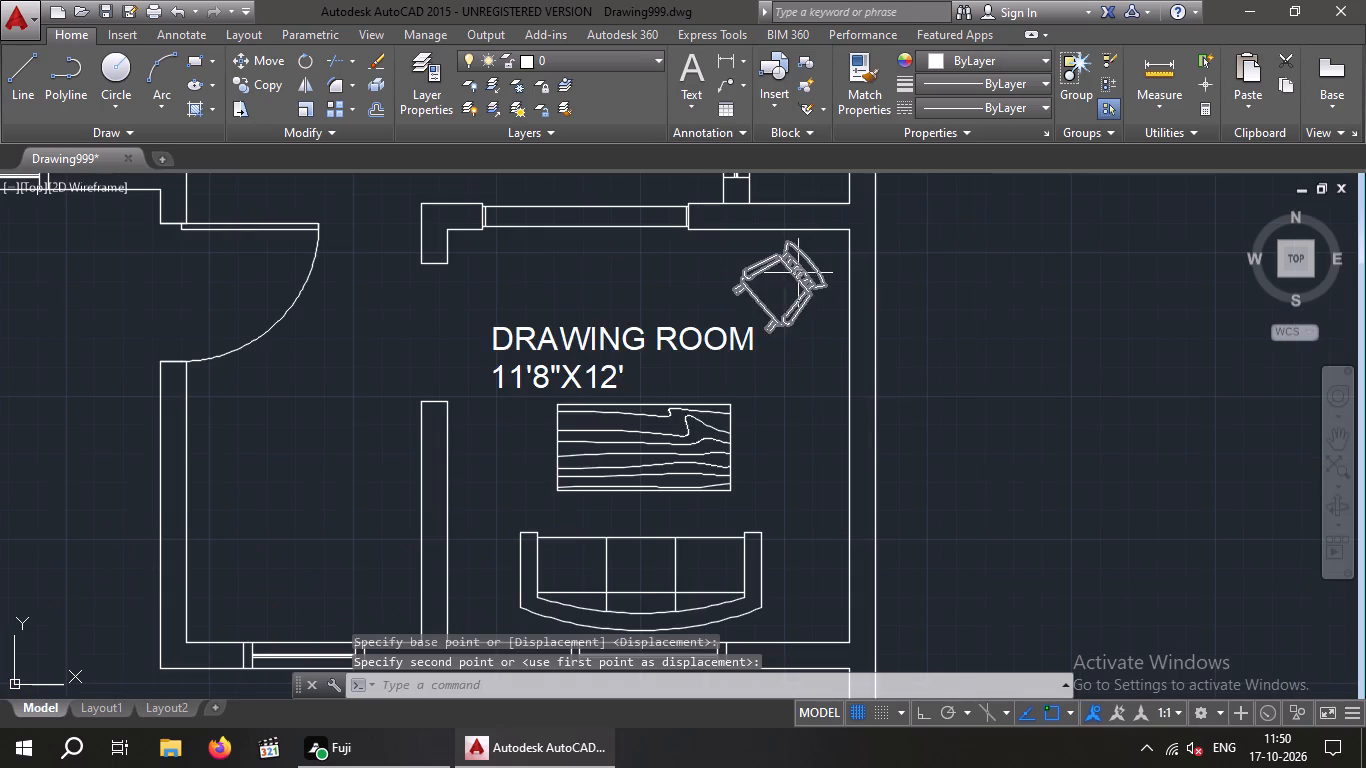
Measure the lounge's east-west width with a trial linear dimension from the kitchen-side wall to the inner face of the east window wall.
{"action": "middle_click_drag", "start_coordinate": [611, 313], "coordinate": [732, 270]}
{"action": "scroll", "coordinate": [747, 279], "scroll_direction": "down", "scroll_amount": 2}
{"action": "middle_click_drag", "start_coordinate": [729, 297], "coordinate": [723, 317]}
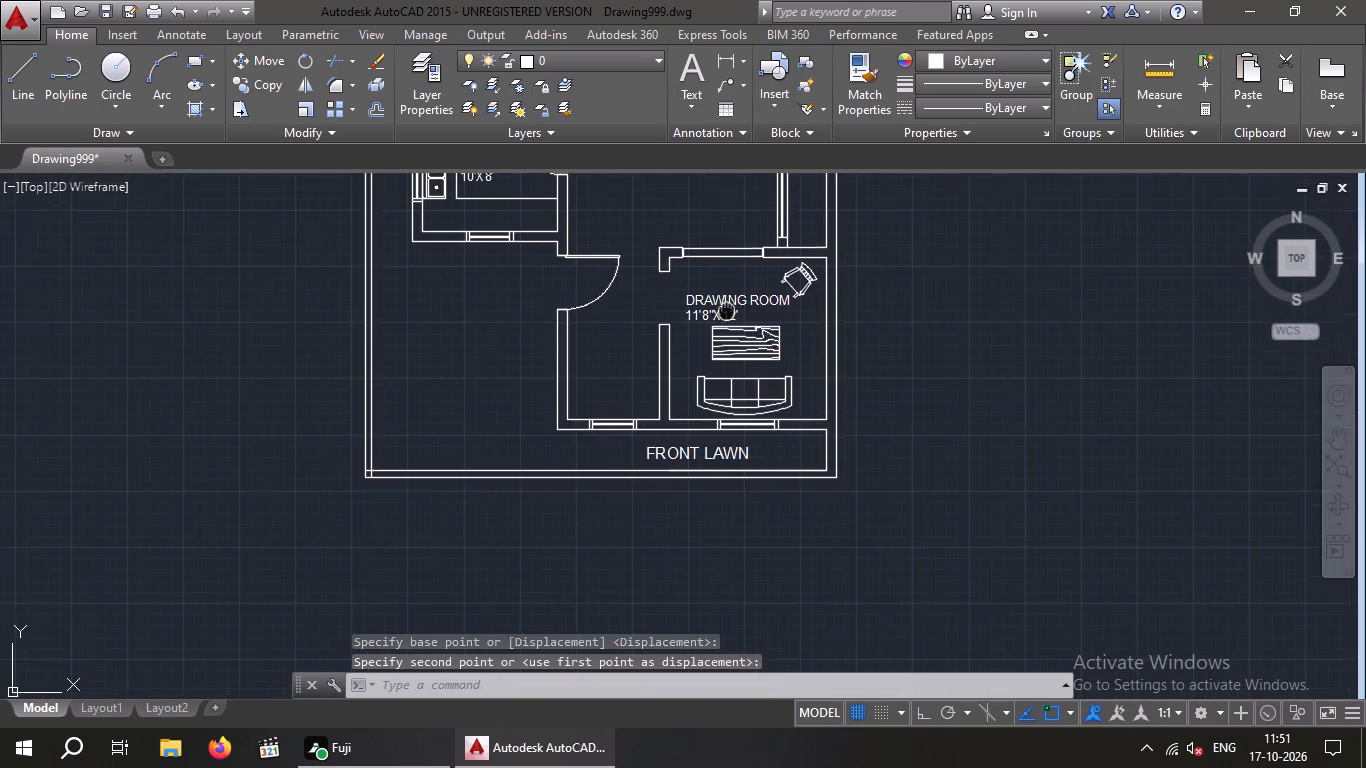
{"action": "middle_click_drag", "start_coordinate": [723, 317], "coordinate": [662, 406]}
{"action": "middle_click_drag", "start_coordinate": [601, 237], "coordinate": [582, 358]}
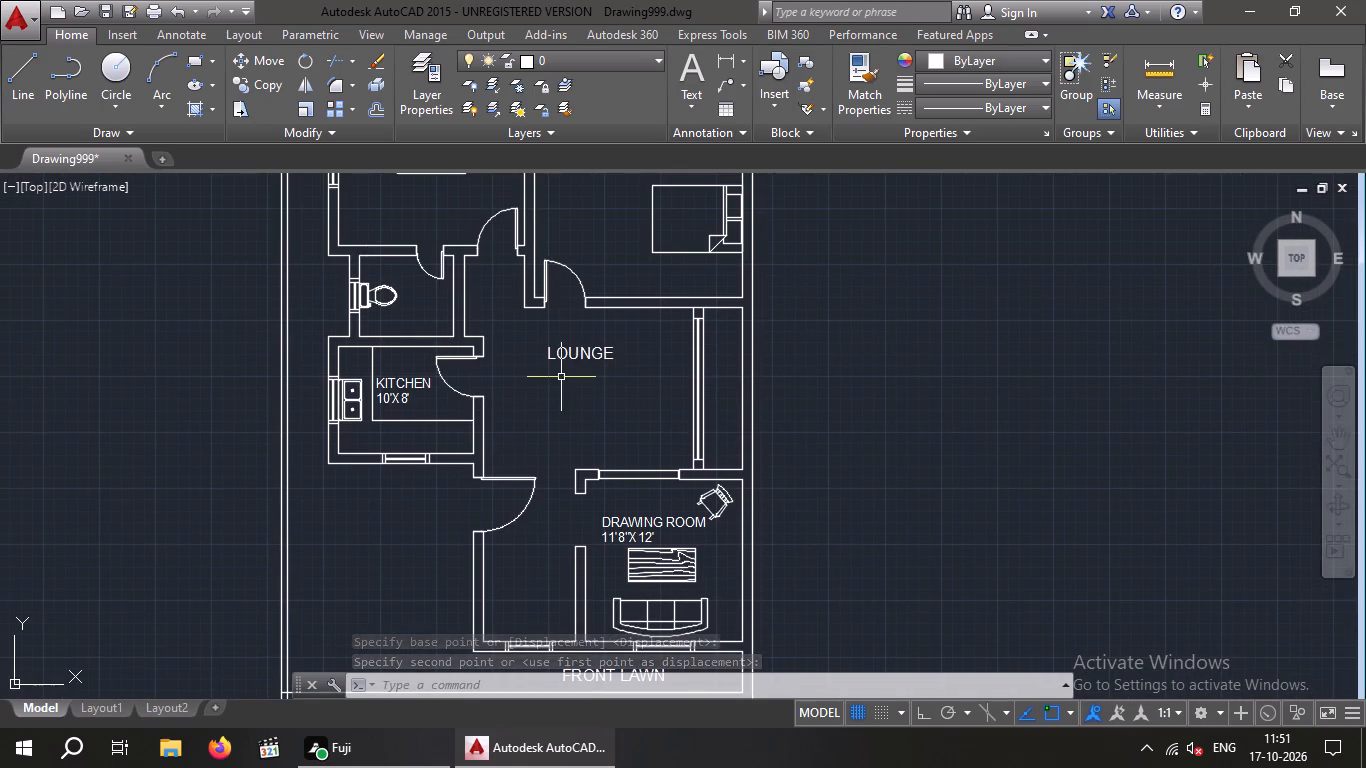
{"action": "middle_click_drag", "start_coordinate": [561, 377], "coordinate": [498, 516]}
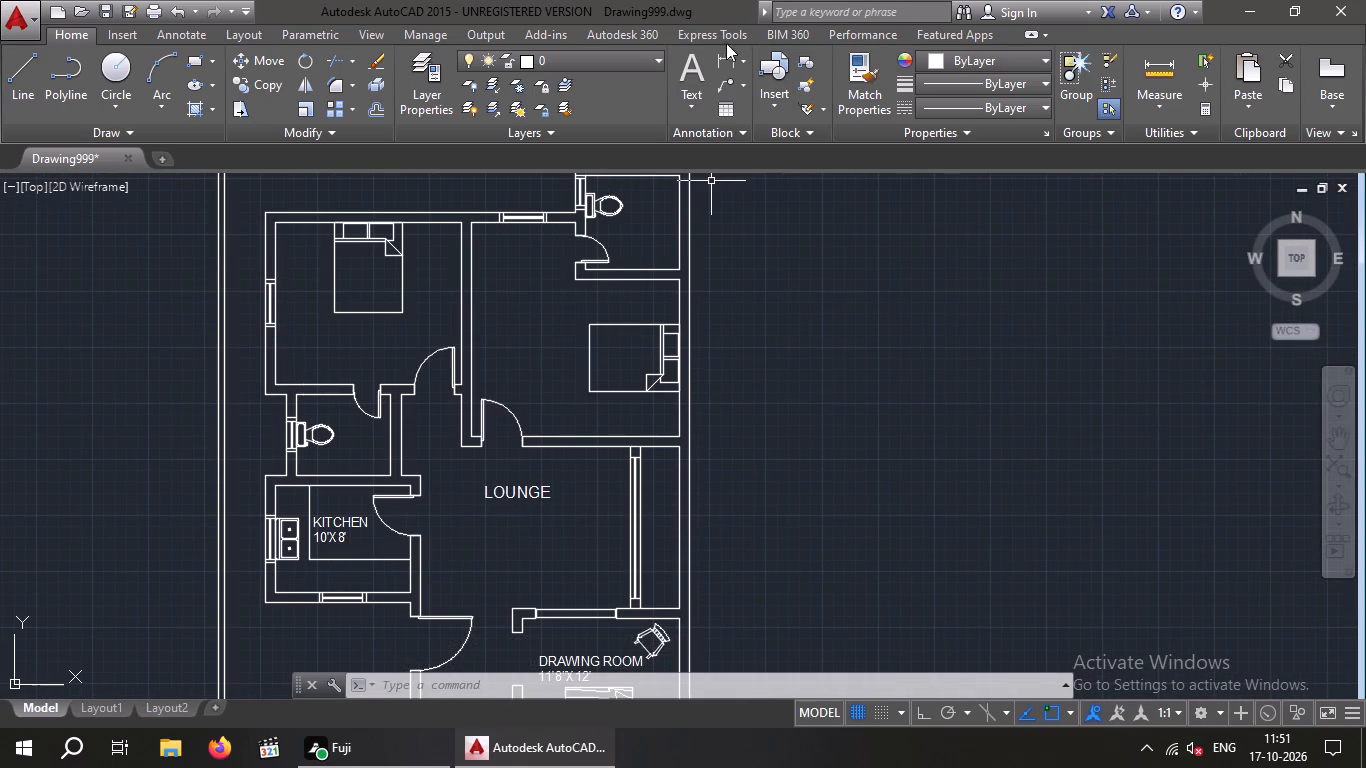
{"action": "left_click", "coordinate": [715, 59]}
{"action": "middle_click_drag", "start_coordinate": [496, 529], "coordinate": [563, 422]}
{"action": "scroll", "coordinate": [503, 499], "scroll_direction": "up", "scroll_amount": 4}
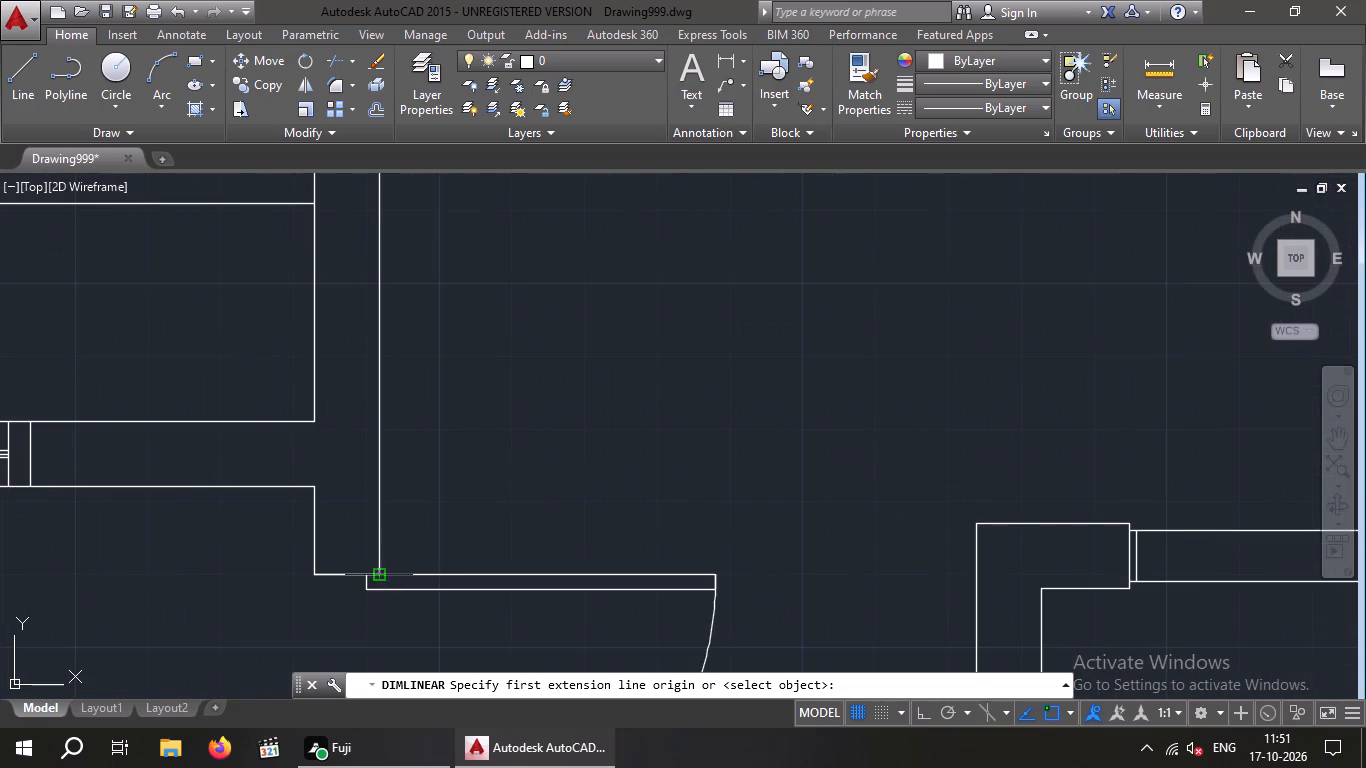
{"action": "left_click", "coordinate": [379, 419]}
{"action": "scroll", "coordinate": [476, 388], "scroll_direction": "down", "scroll_amount": 4}
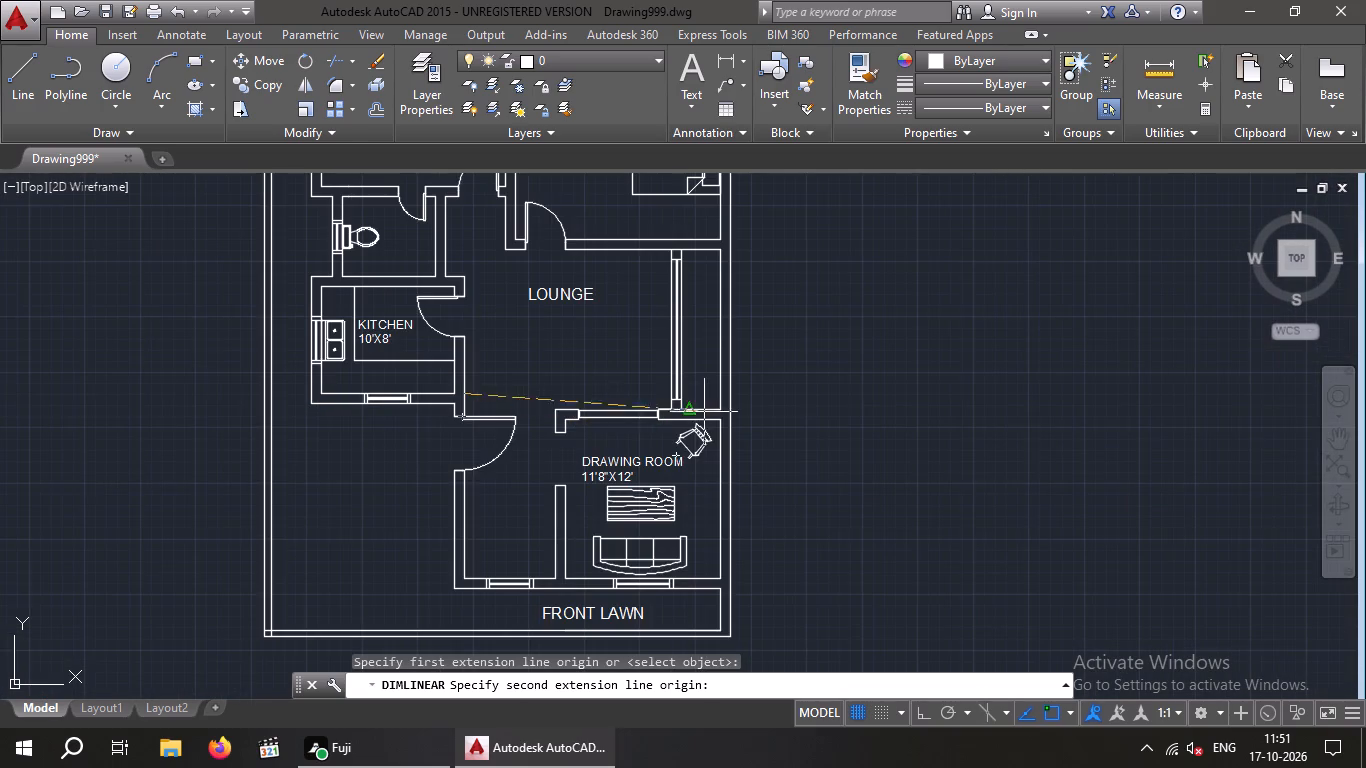
{"action": "scroll", "coordinate": [655, 390], "scroll_direction": "up", "scroll_amount": 4}
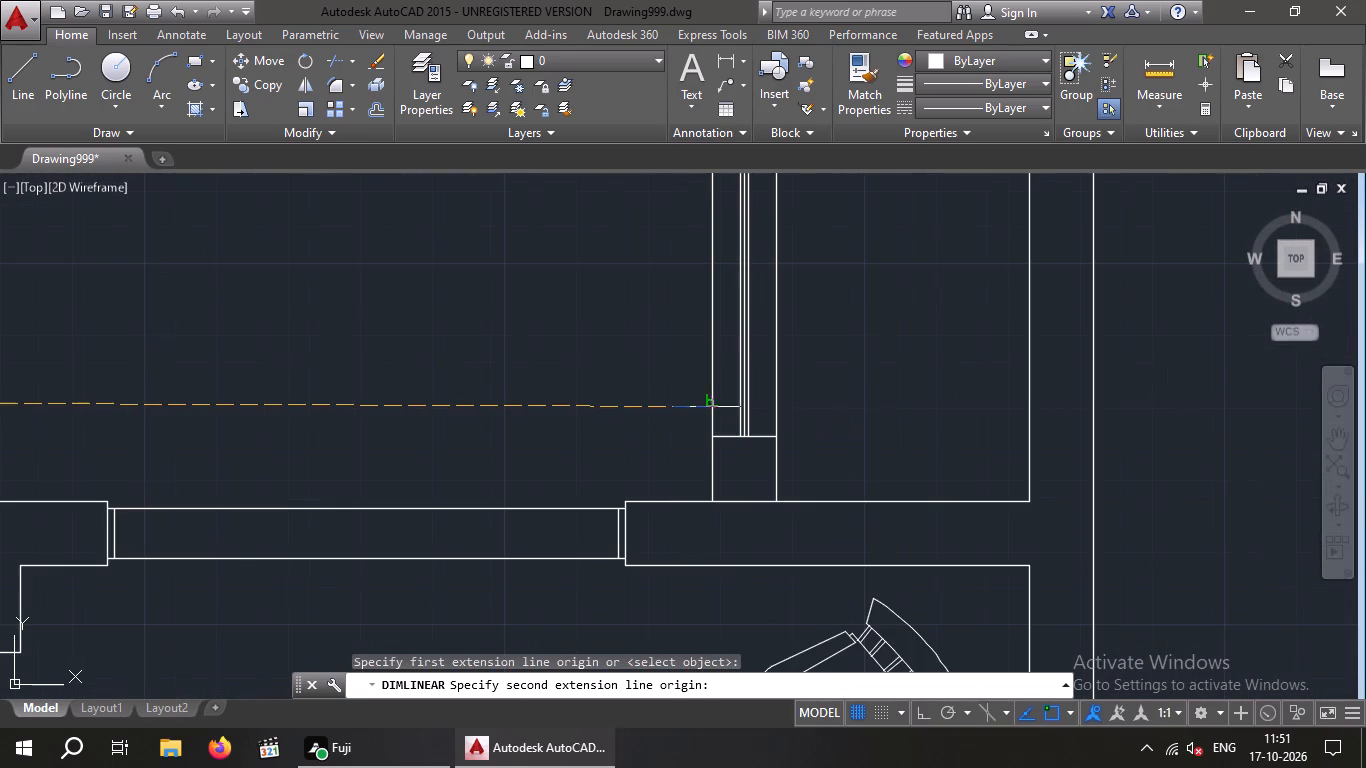
{"action": "left_click", "coordinate": [714, 406]}
{"action": "scroll", "coordinate": [689, 408], "scroll_direction": "down", "scroll_amount": 2}
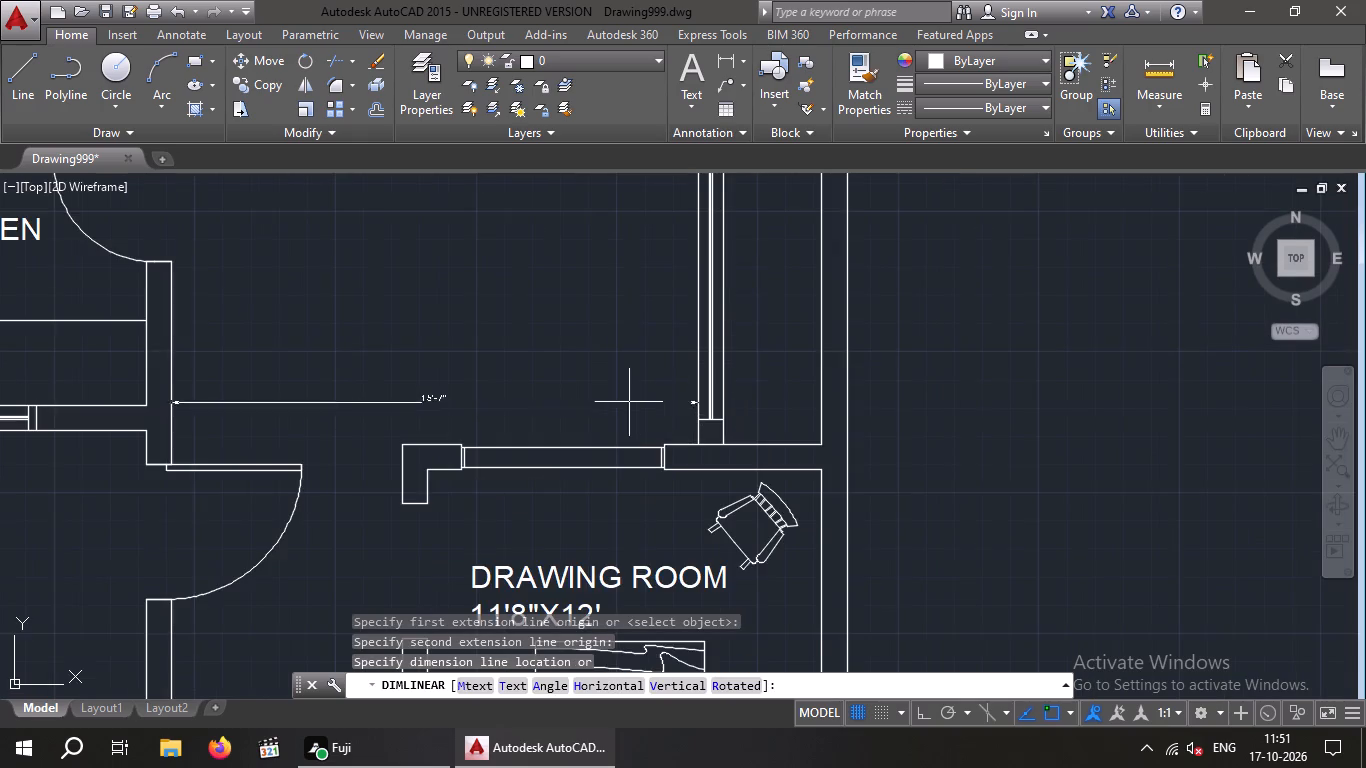
{"action": "scroll", "coordinate": [640, 400], "scroll_direction": "up", "scroll_amount": 2}
{"action": "key", "text": "Escape"}
{"action": "scroll", "coordinate": [642, 398], "scroll_direction": "down", "scroll_amount": 2}
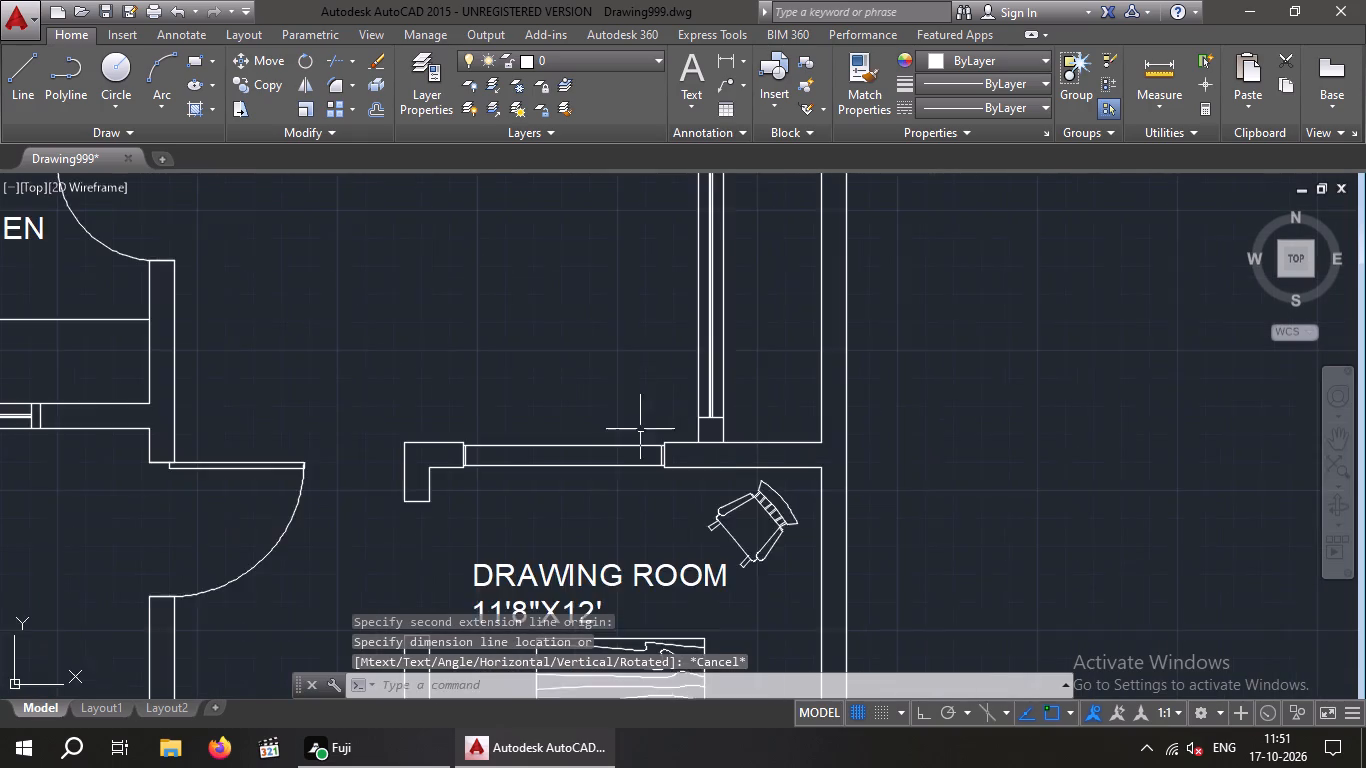
Measure the lounge's north-south length with a trial linear dimension along the inner face of the east window wall.
{"action": "middle_click_drag", "start_coordinate": [640, 440], "coordinate": [628, 521]}
{"action": "scroll", "coordinate": [678, 400], "scroll_direction": "down", "scroll_amount": 2}
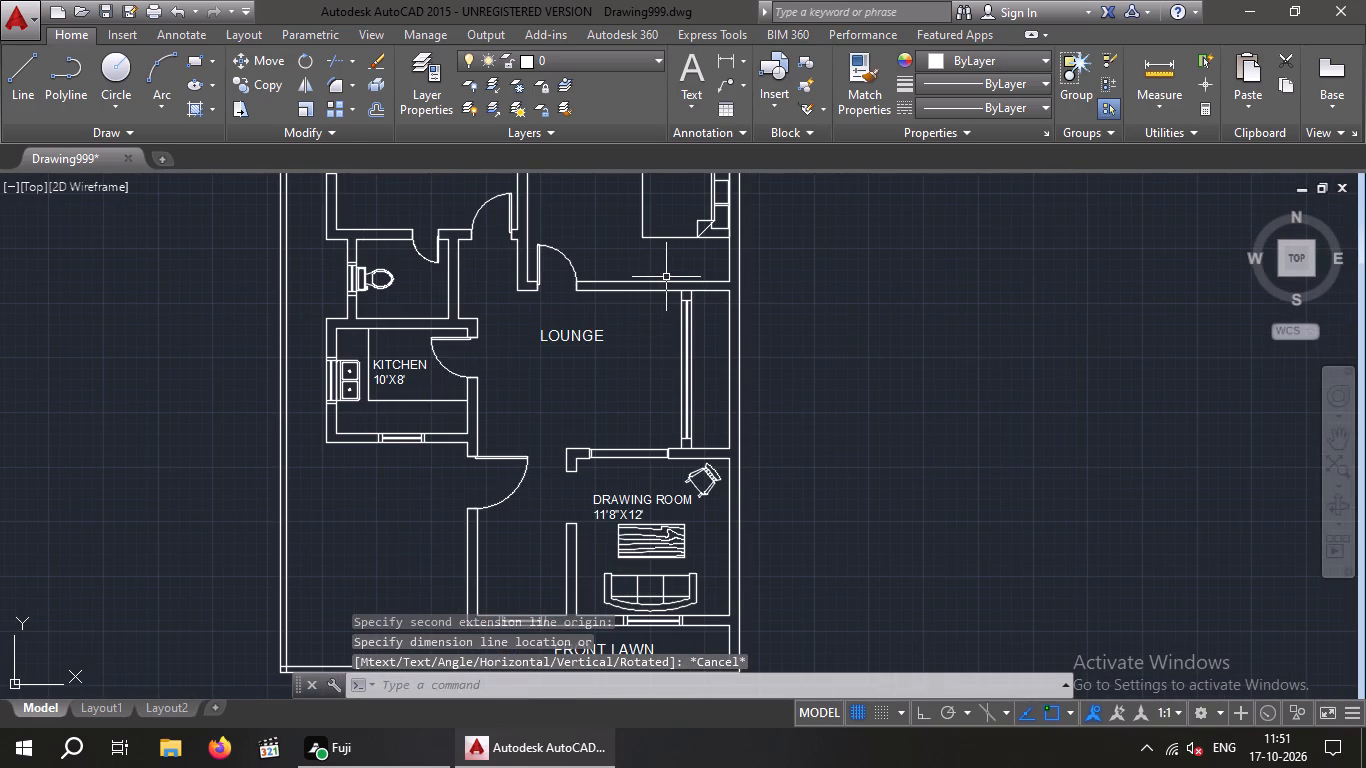
{"action": "key", "text": "space"}
{"action": "scroll", "coordinate": [676, 312], "scroll_direction": "up", "scroll_amount": 3}
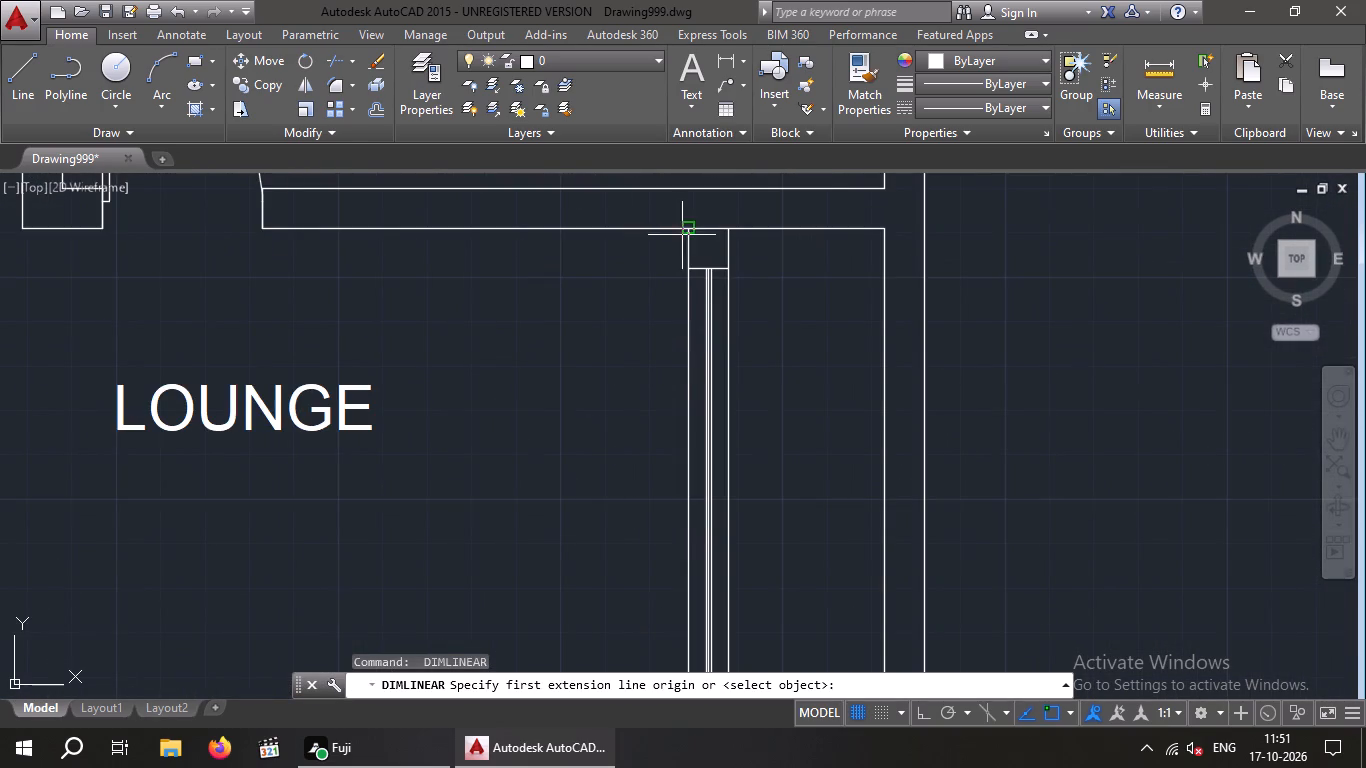
{"action": "left_click", "coordinate": [692, 230]}
{"action": "scroll", "coordinate": [686, 253], "scroll_direction": "down", "scroll_amount": 3}
{"action": "scroll", "coordinate": [678, 421], "scroll_direction": "up", "scroll_amount": 4}
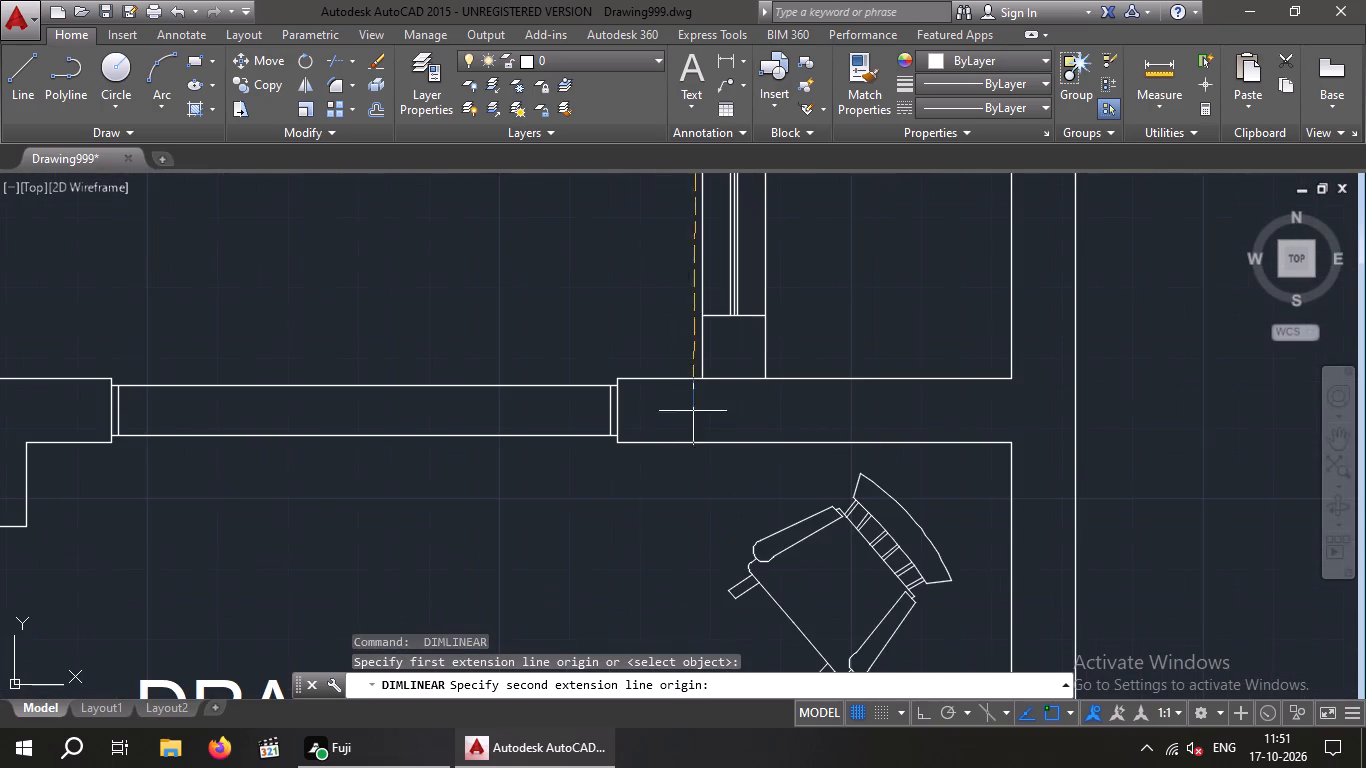
{"action": "left_click", "coordinate": [705, 380]}
{"action": "middle_click_drag", "start_coordinate": [679, 386], "coordinate": [676, 478]}
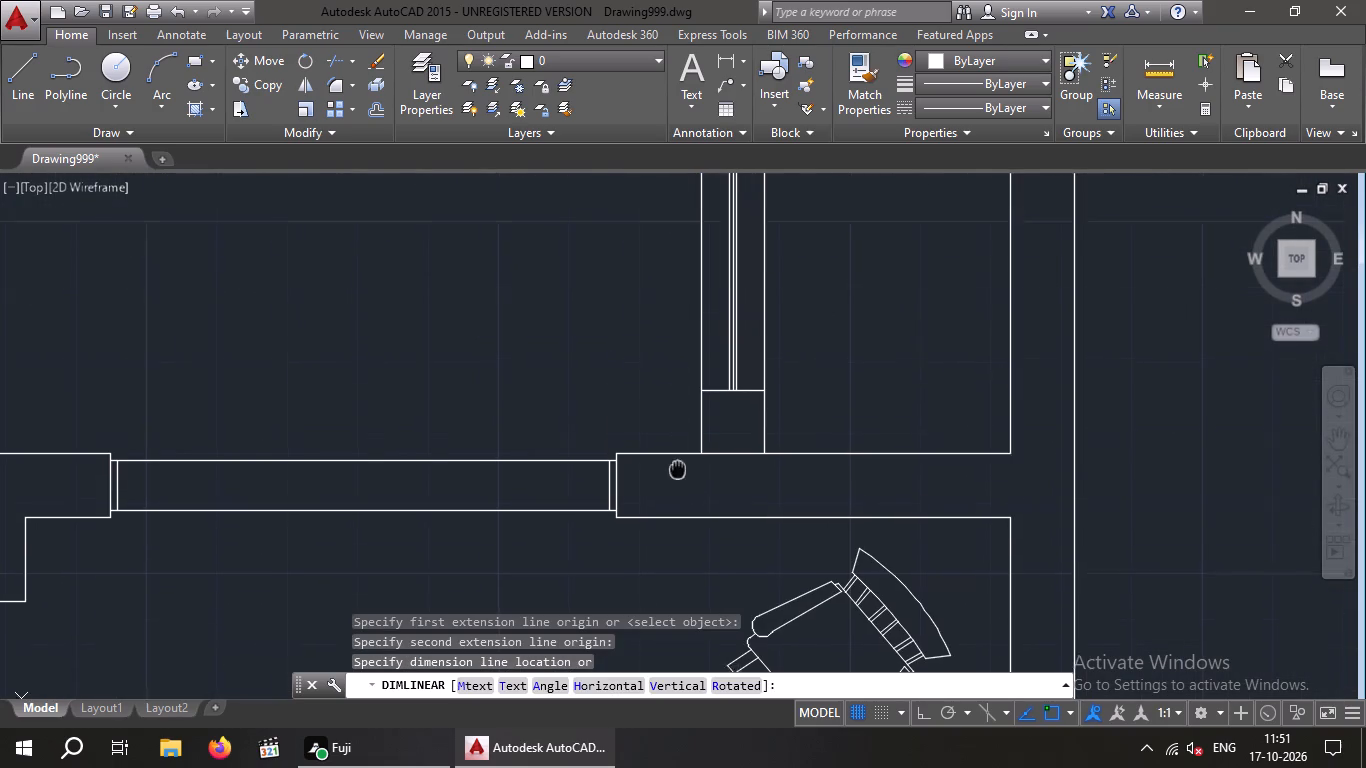
{"action": "middle_click_drag", "start_coordinate": [676, 478], "coordinate": [669, 616]}
{"action": "scroll", "coordinate": [645, 524], "scroll_direction": "down", "scroll_amount": 2}
{"action": "scroll", "coordinate": [635, 493], "scroll_direction": "up", "scroll_amount": 2}
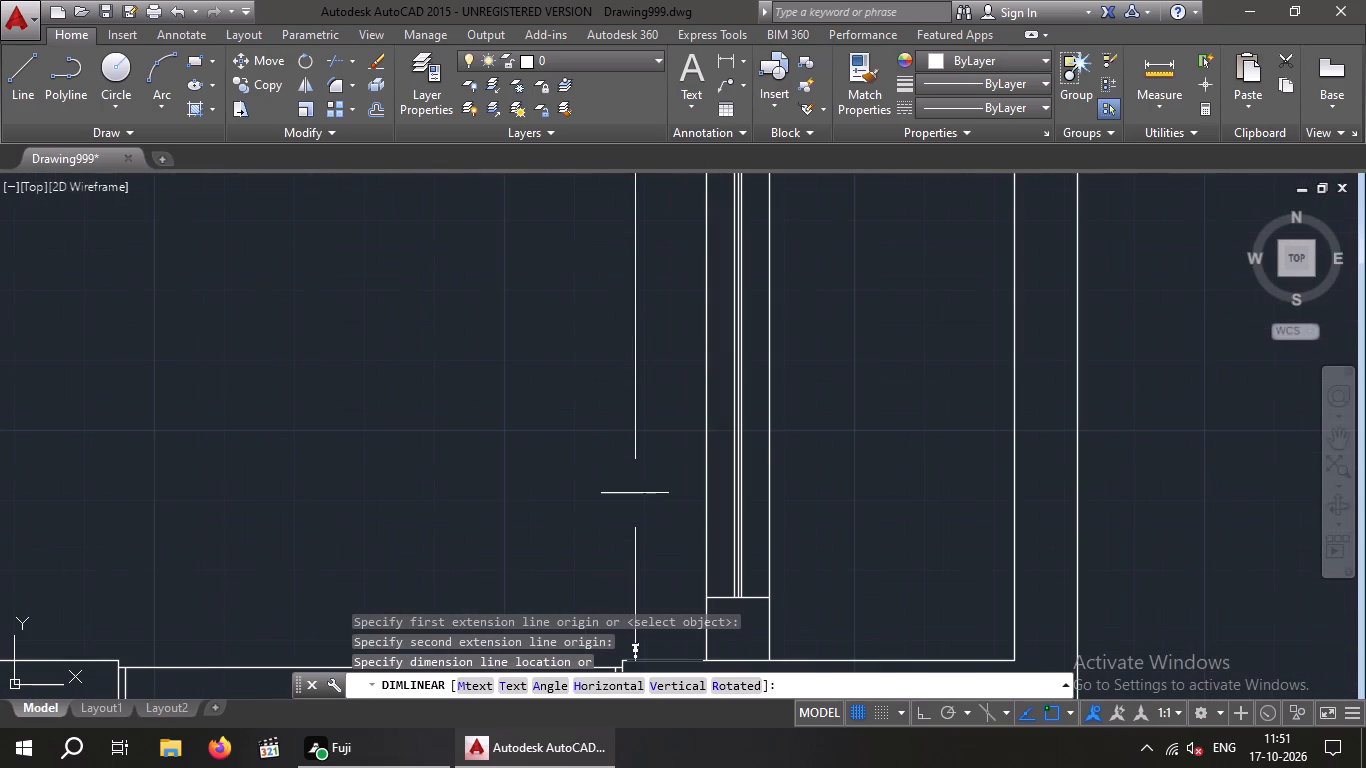
{"action": "key", "text": "space"}
{"action": "key", "text": "space"}
{"action": "key", "text": "space"}
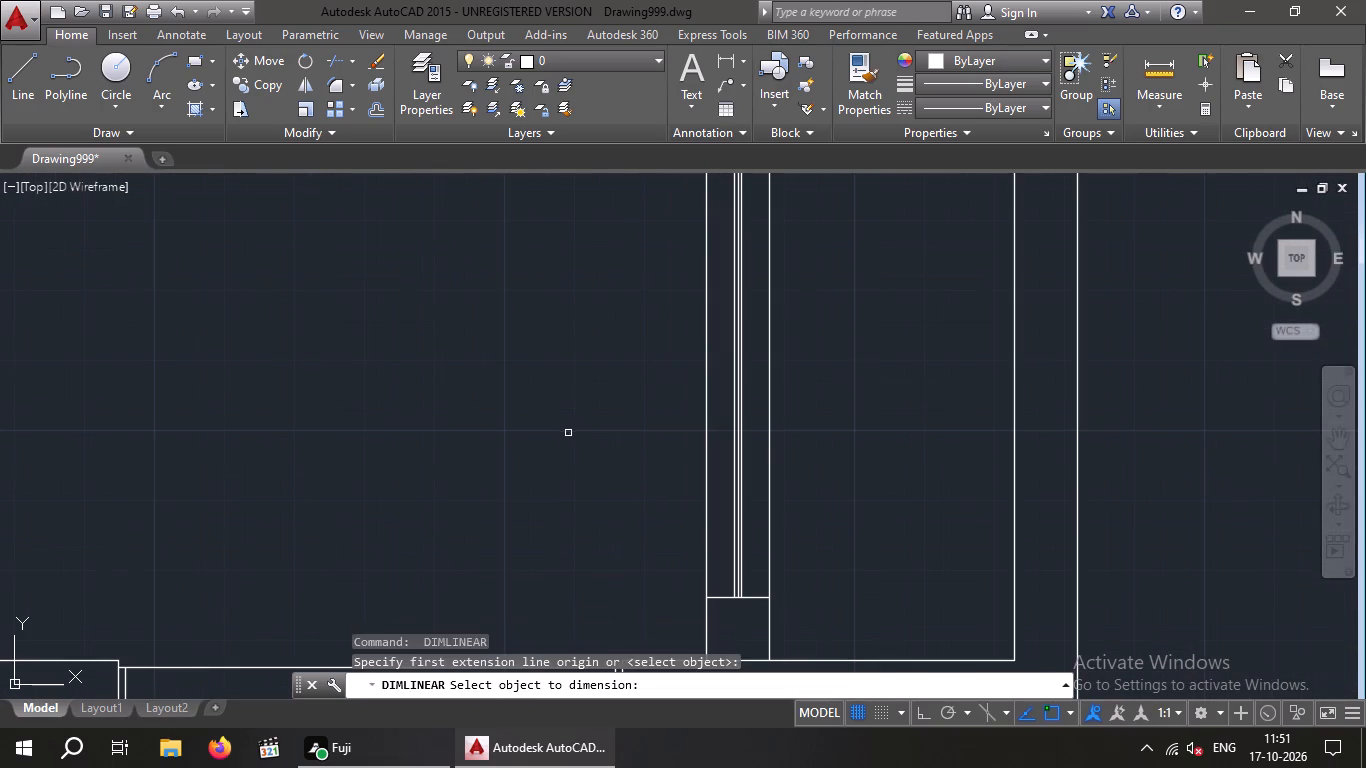
{"action": "scroll", "coordinate": [568, 433], "scroll_direction": "down", "scroll_amount": 3}
{"action": "double_click", "coordinate": [461, 314]}
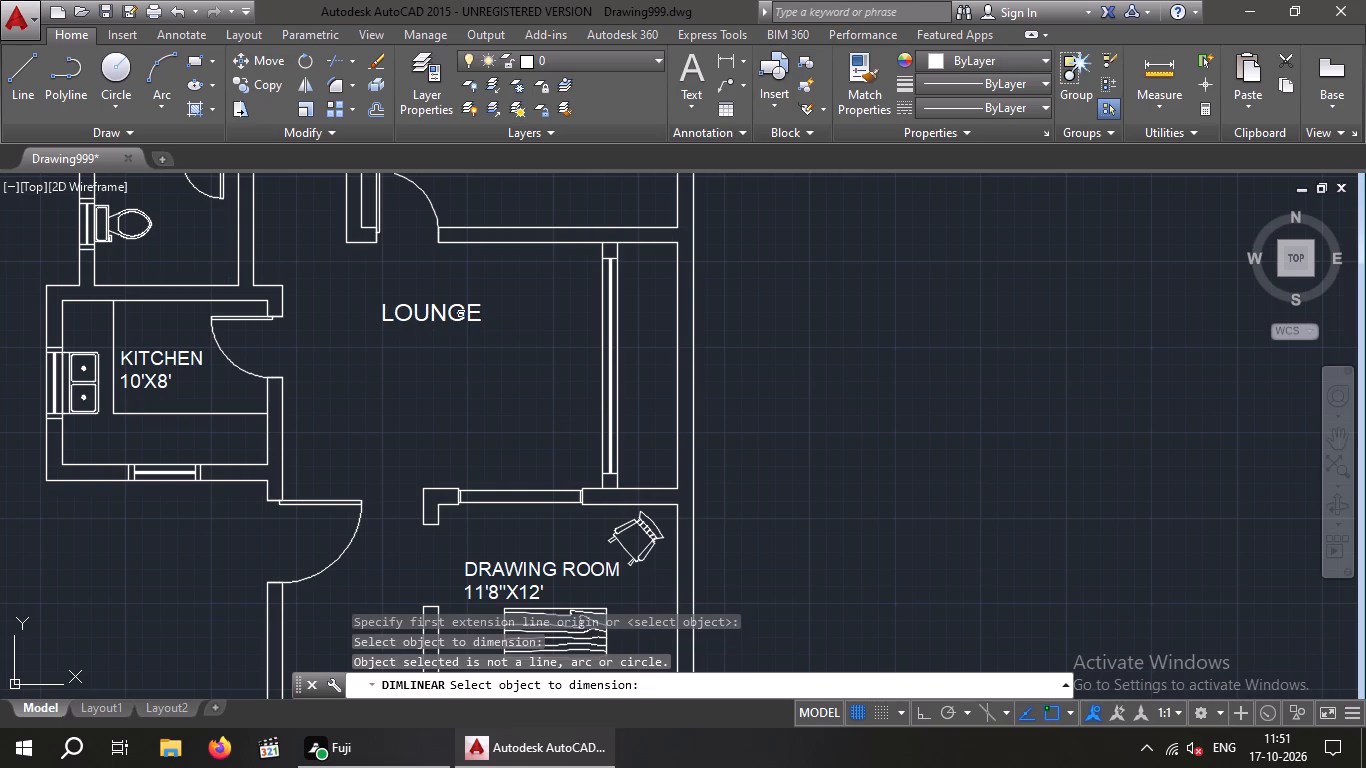
{"action": "key", "text": "Escape"}
{"action": "key", "text": "Escape"}
{"action": "key", "text": "Escape"}
Add the room size 15'7"X12' as a second line under the LOUNGE label.
{"action": "double_click", "coordinate": [461, 314]}
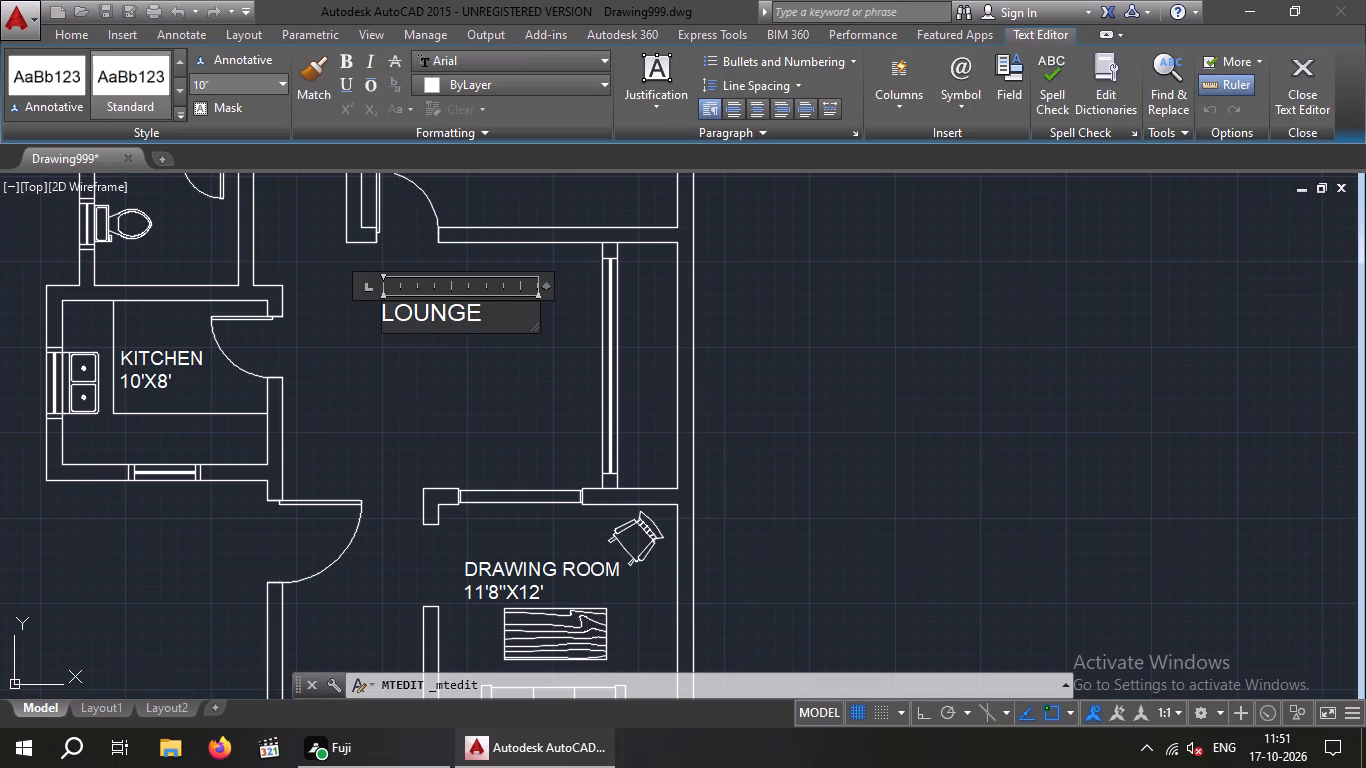
{"action": "left_click", "coordinate": [490, 321]}
{"action": "key", "text": "Return"}
{"action": "type", "text": "15"}
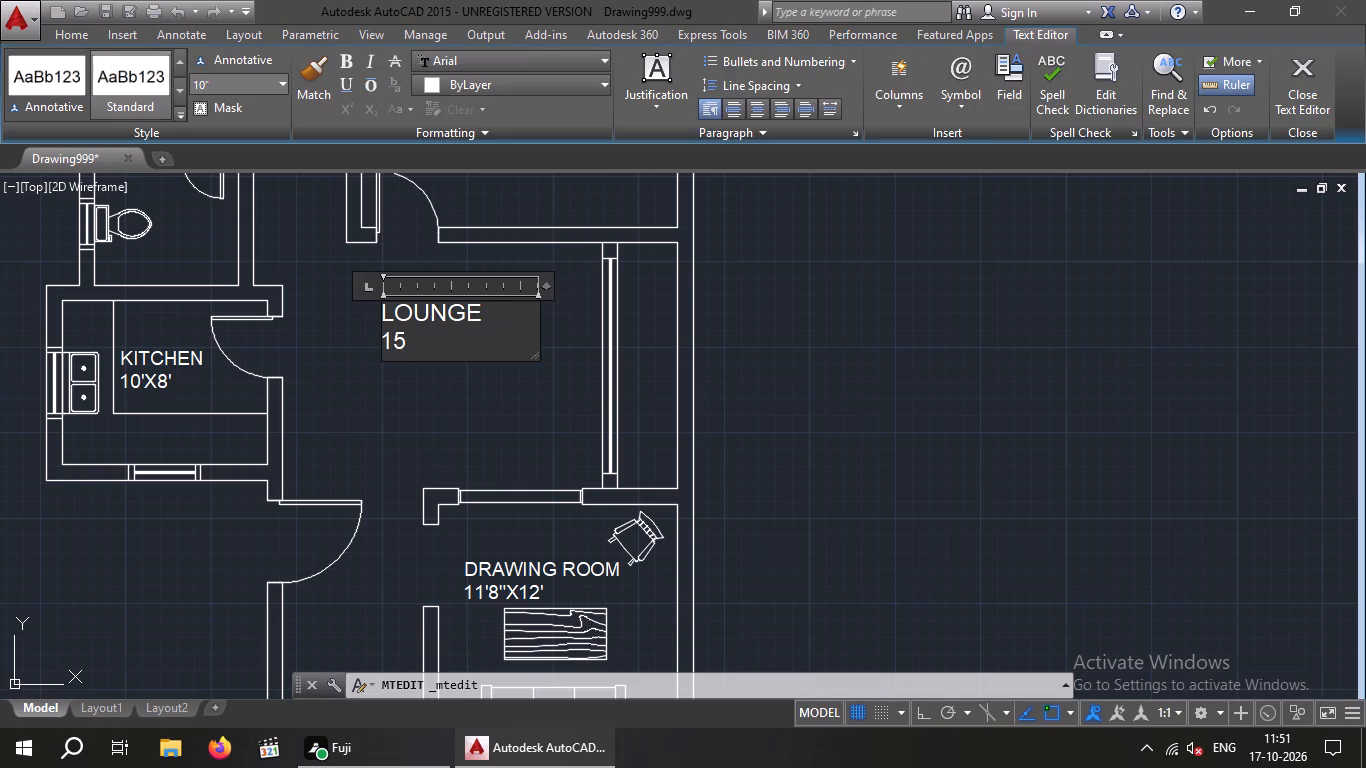
{"action": "type", "text": "'7\""}
{"action": "key", "text": "x"}
{"action": "type", "text": "12'"}
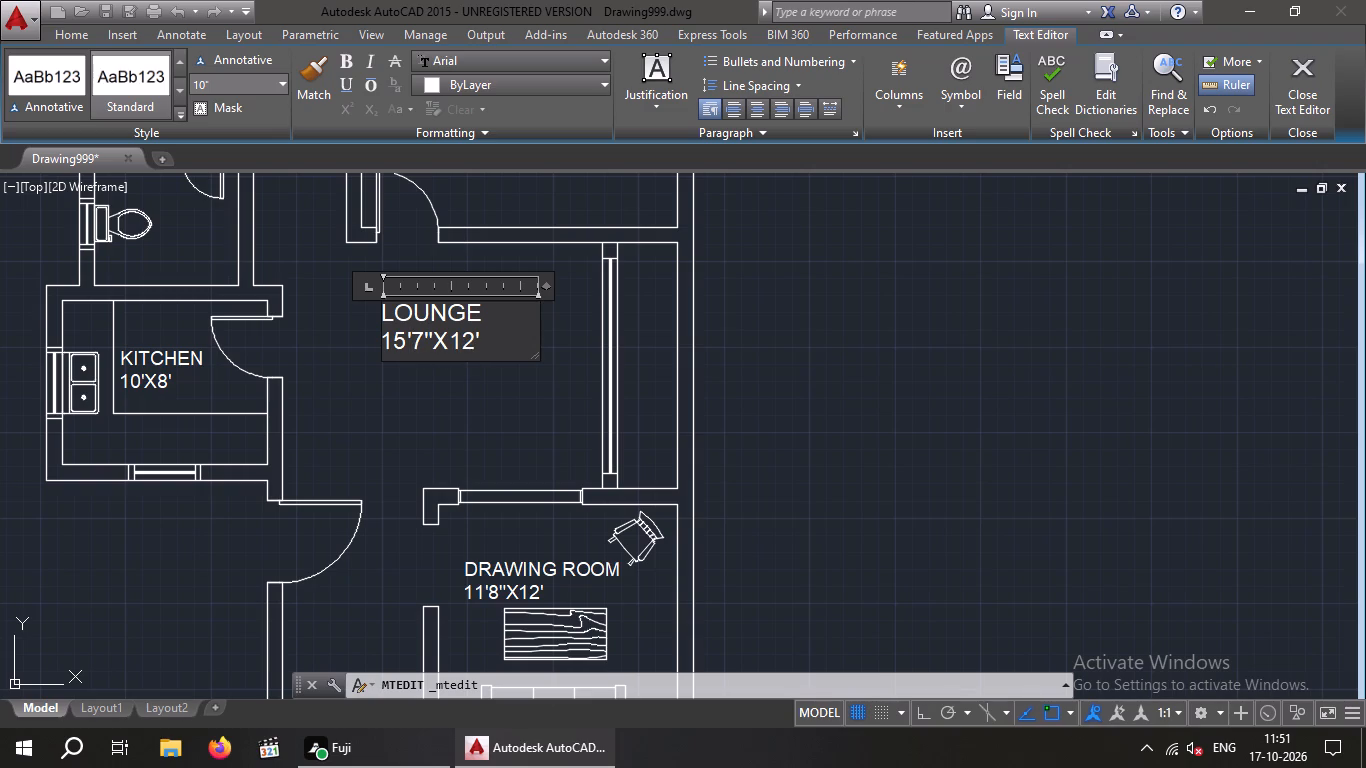
{"action": "left_click", "coordinate": [399, 382]}
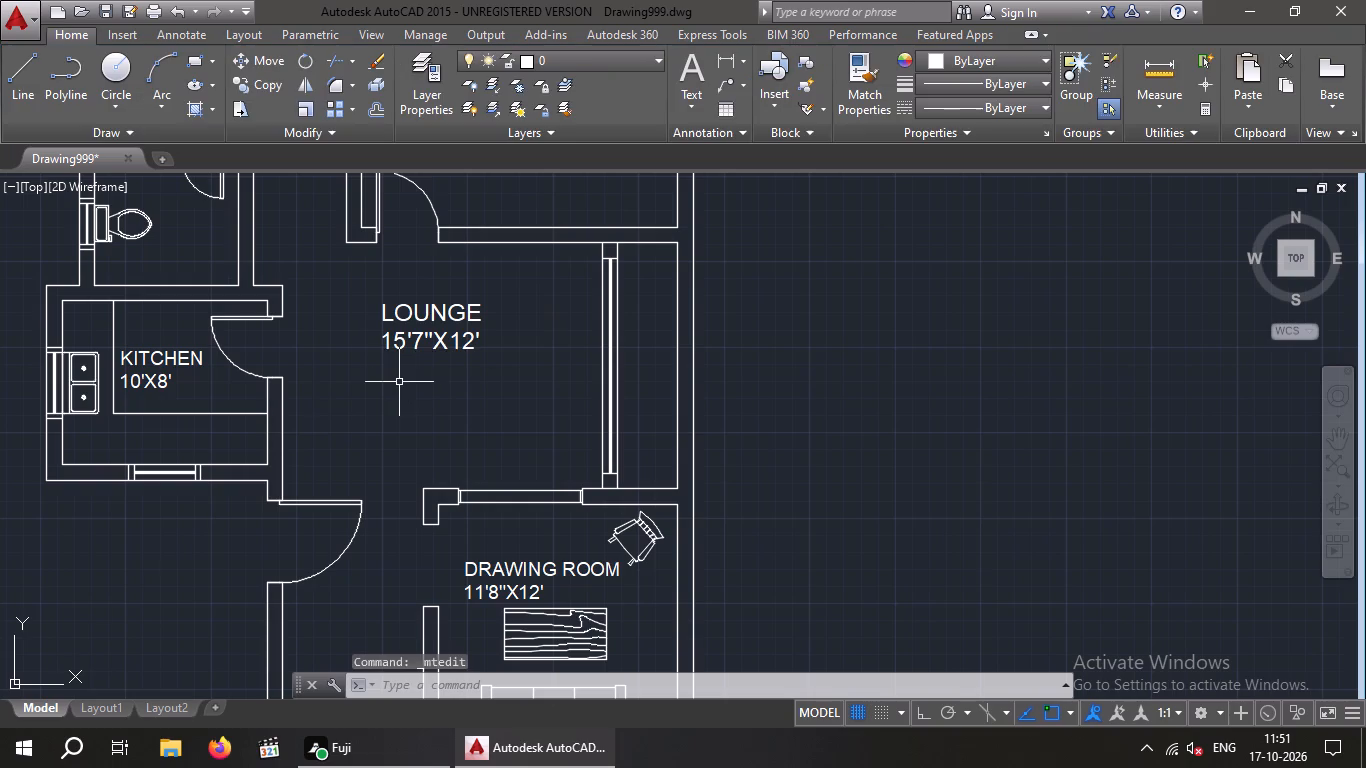
Move the two-line lounge label south, closer to the middle of the lounge.
{"action": "left_click_drag", "start_coordinate": [503, 285], "coordinate": [506, 352]}
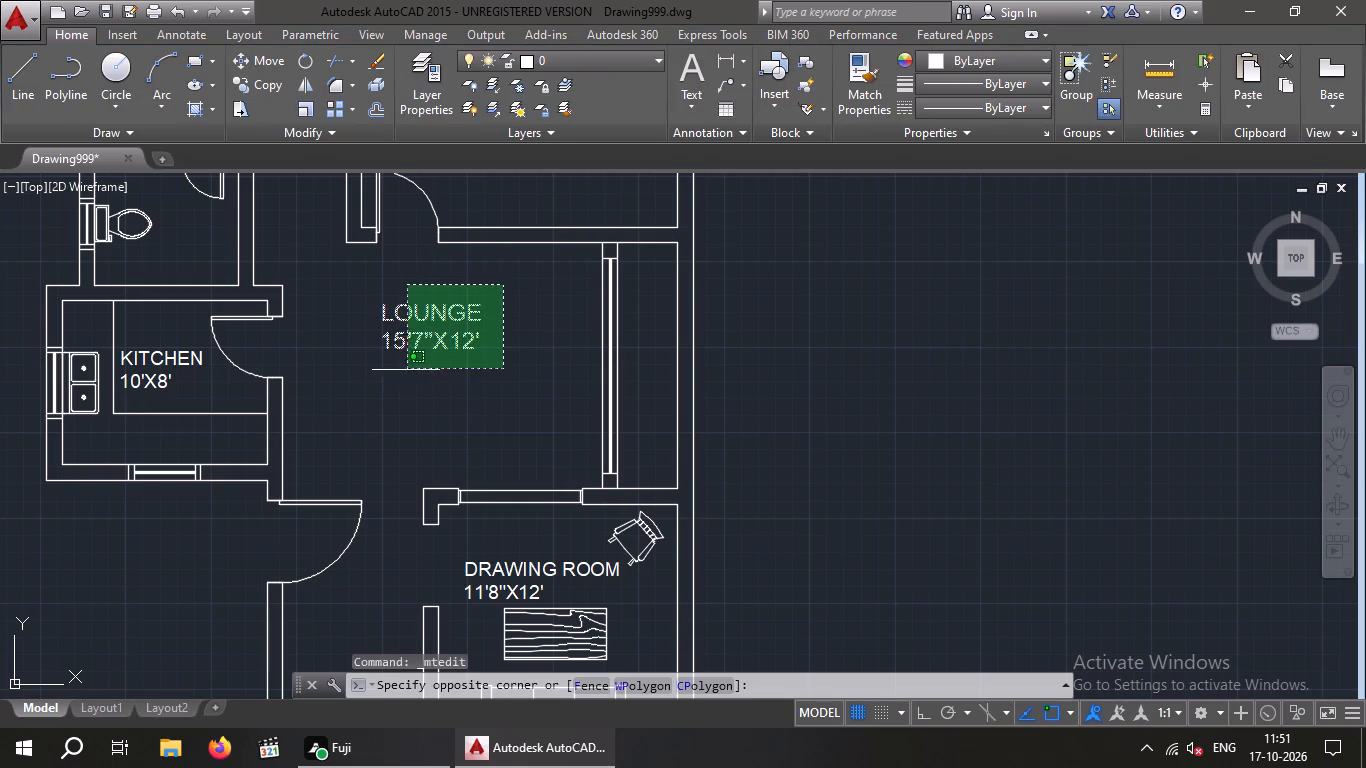
{"action": "left_click", "coordinate": [366, 377]}
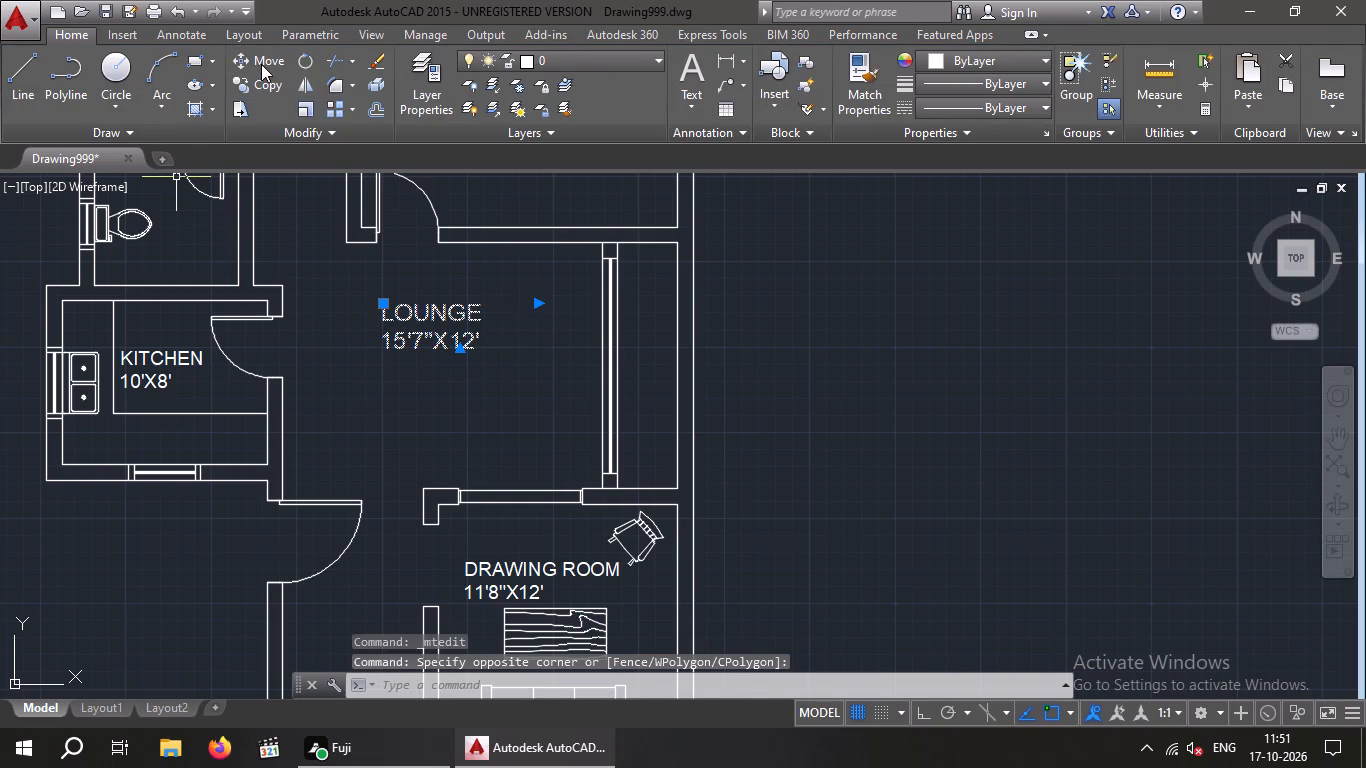
{"action": "left_click", "coordinate": [261, 64]}
{"action": "left_click", "coordinate": [389, 343]}
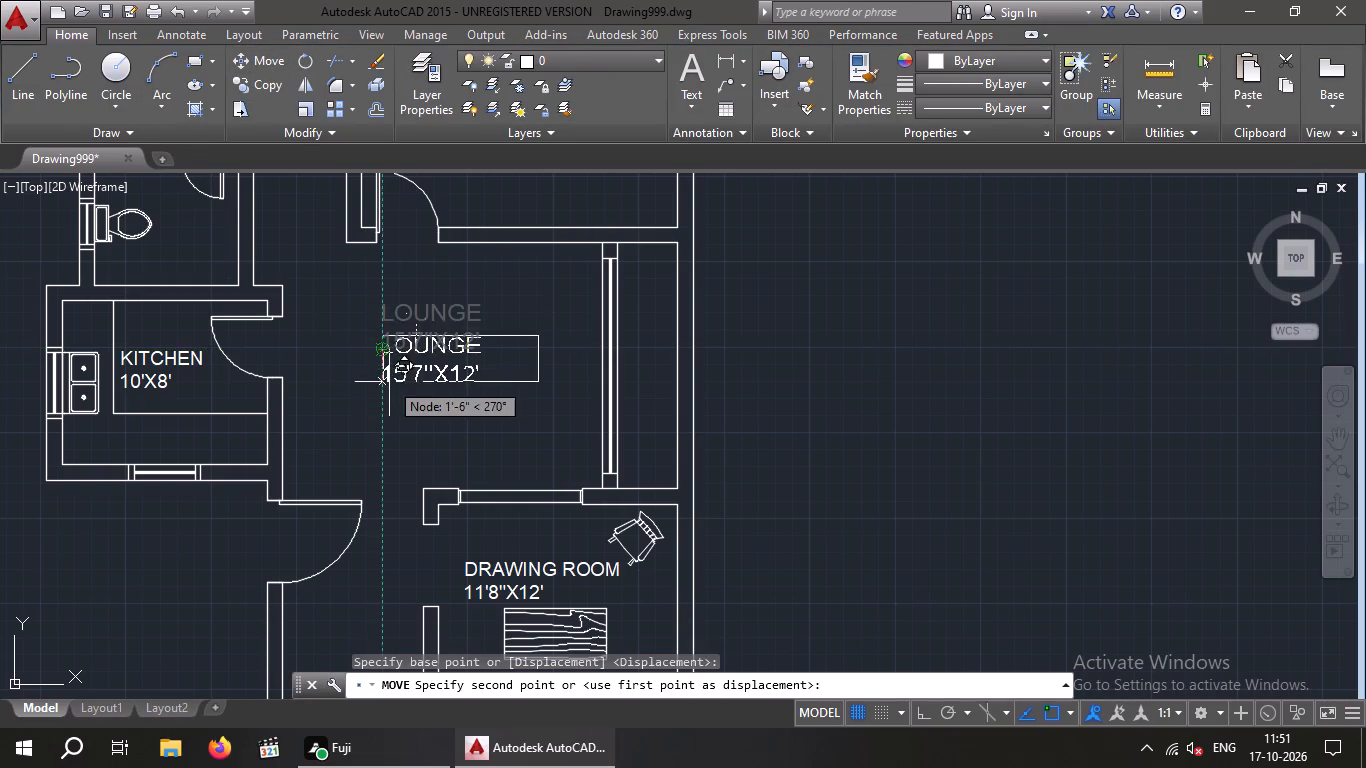
{"action": "scroll", "coordinate": [389, 382], "scroll_direction": "up", "scroll_amount": 2}
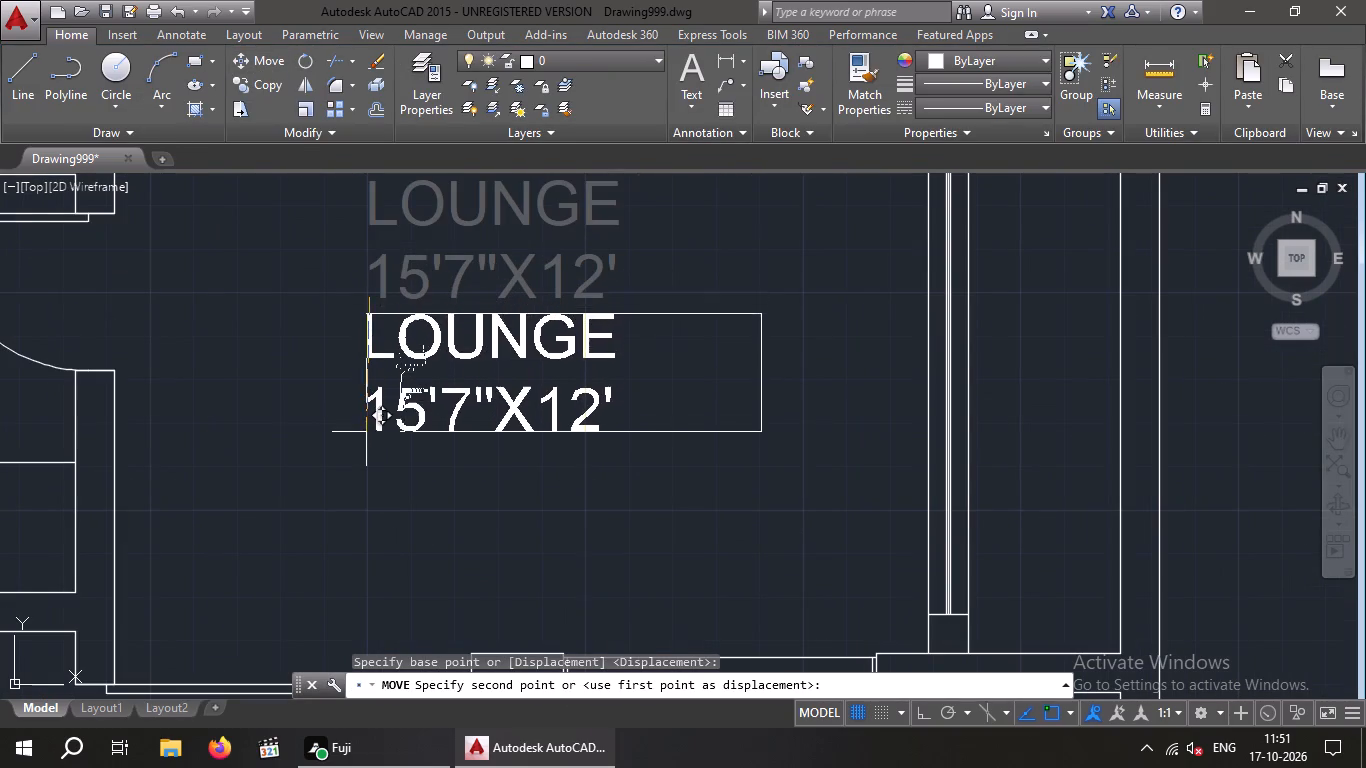
{"action": "left_click", "coordinate": [367, 438]}
Add a multiline text label BATH with 8" text height beside the toilet in the bathroom north of the kitchen.
{"action": "scroll", "coordinate": [389, 362], "scroll_direction": "down", "scroll_amount": 3}
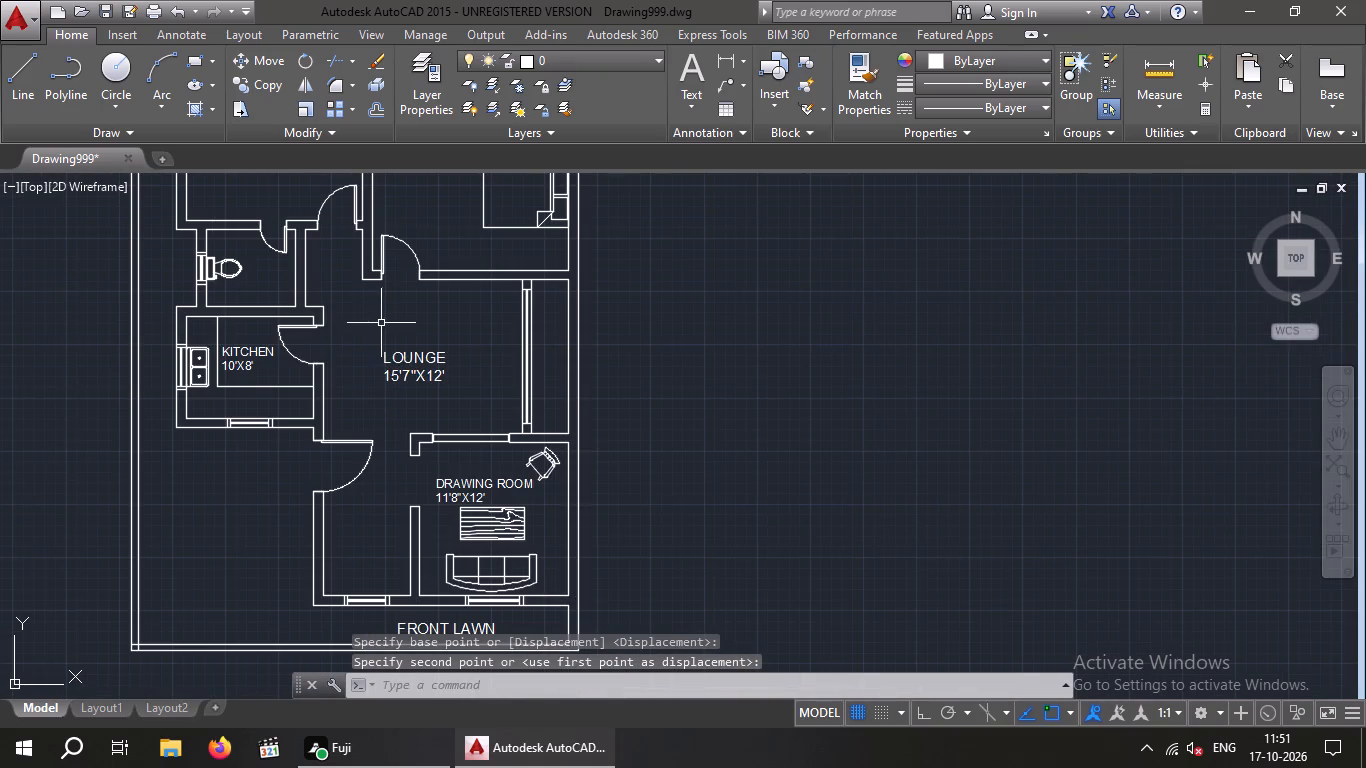
{"action": "middle_click_drag", "start_coordinate": [385, 322], "coordinate": [468, 371]}
{"action": "scroll", "coordinate": [466, 370], "scroll_direction": "down", "scroll_amount": 1}
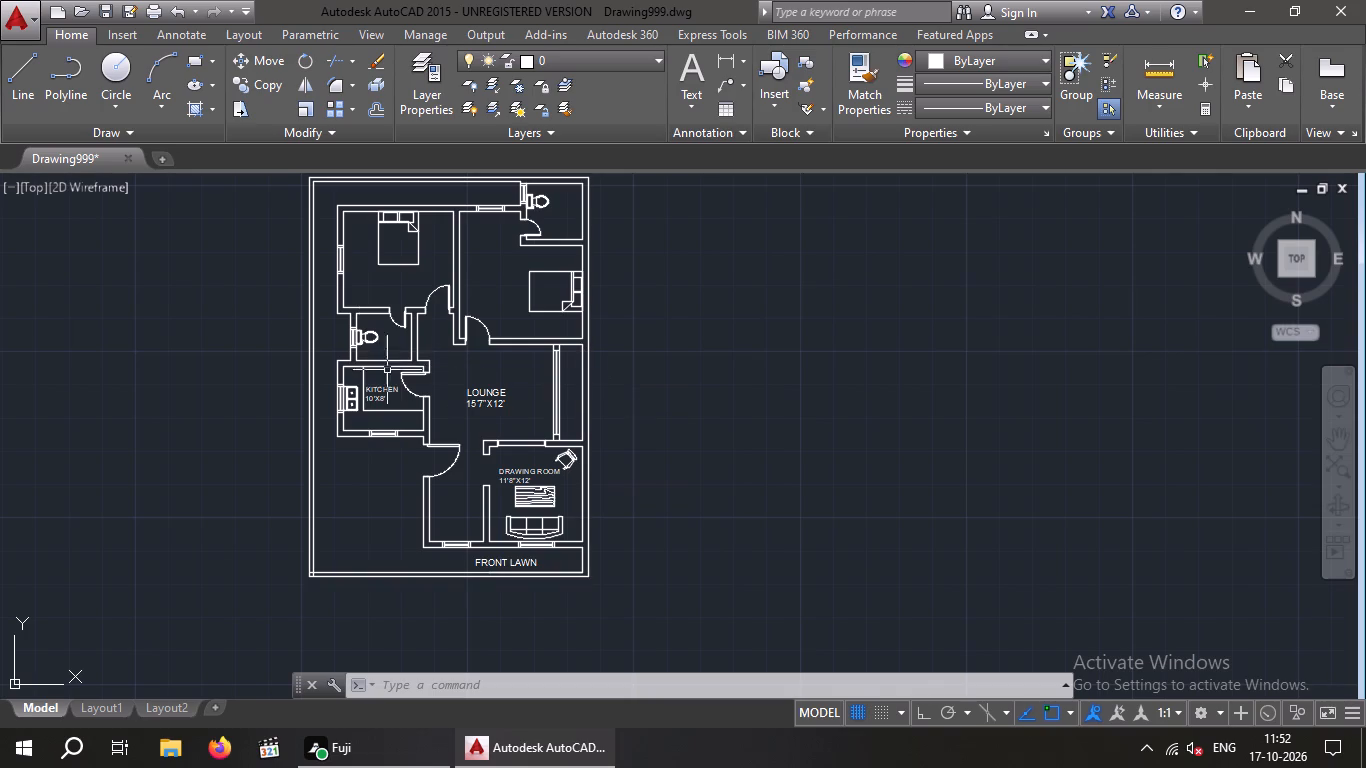
{"action": "scroll", "coordinate": [387, 353], "scroll_direction": "up", "scroll_amount": 3}
{"action": "middle_click_drag", "start_coordinate": [404, 350], "coordinate": [401, 469]}
{"action": "left_click", "coordinate": [690, 68]}
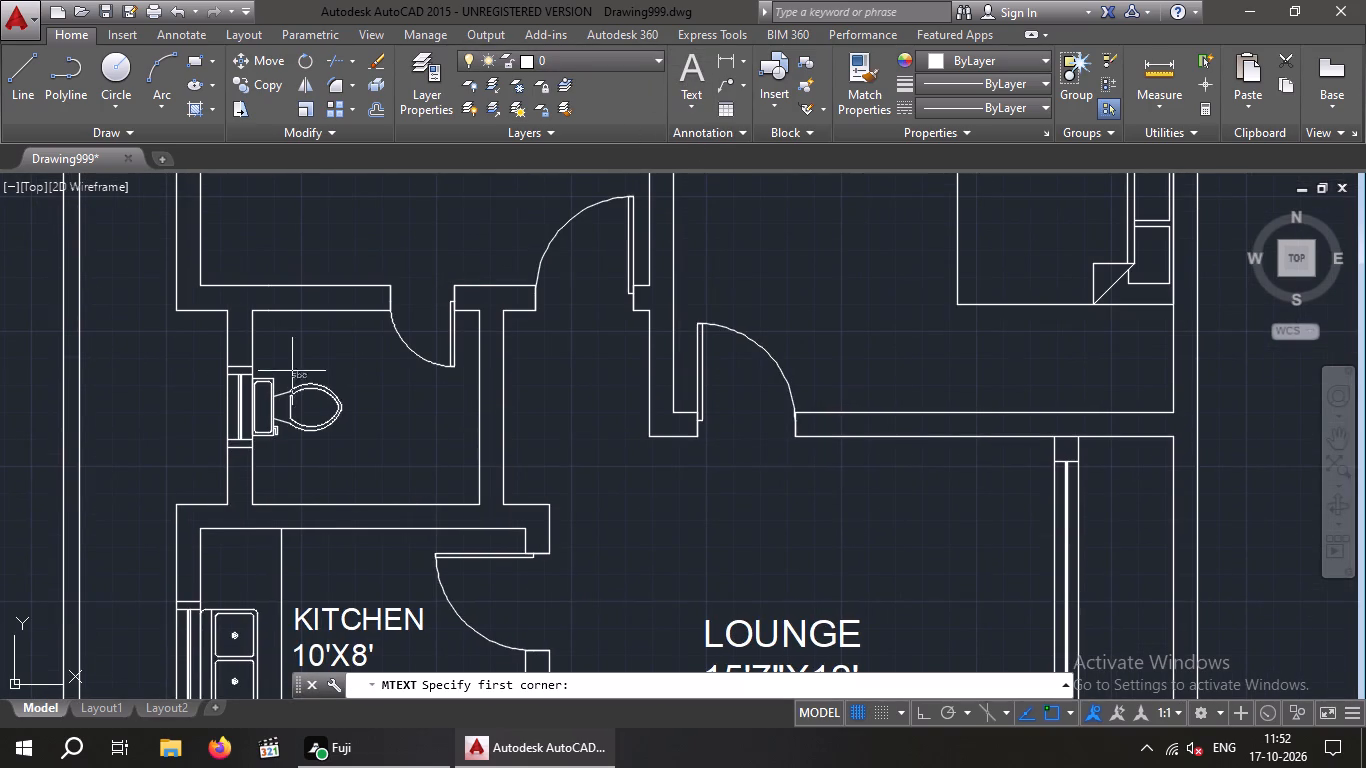
{"action": "scroll", "coordinate": [322, 403], "scroll_direction": "up", "scroll_amount": 2}
{"action": "left_click_drag", "start_coordinate": [397, 341], "coordinate": [415, 345]}
{"action": "scroll", "coordinate": [768, 378], "scroll_direction": "down", "scroll_amount": 3}
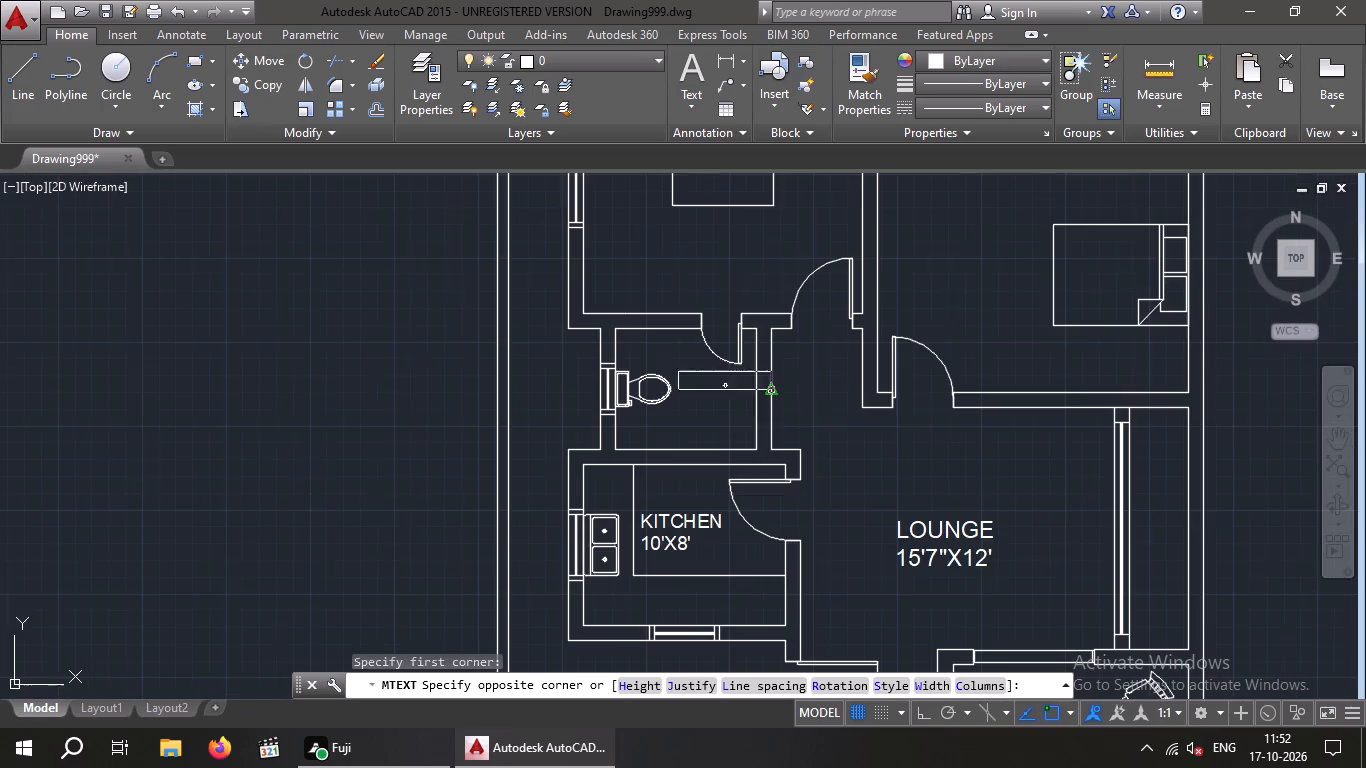
{"action": "left_click", "coordinate": [1029, 468]}
{"action": "left_click", "coordinate": [224, 82]}
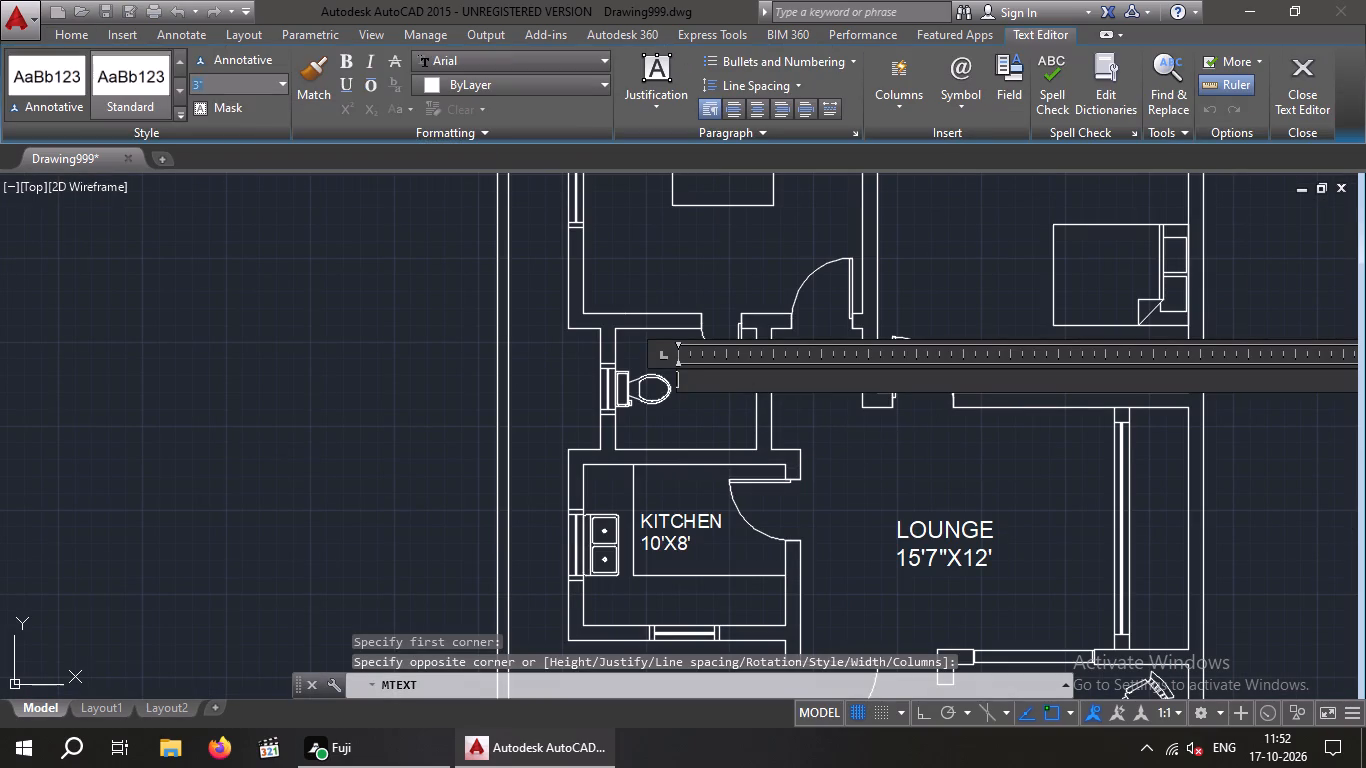
{"action": "type", "text": "8\""}
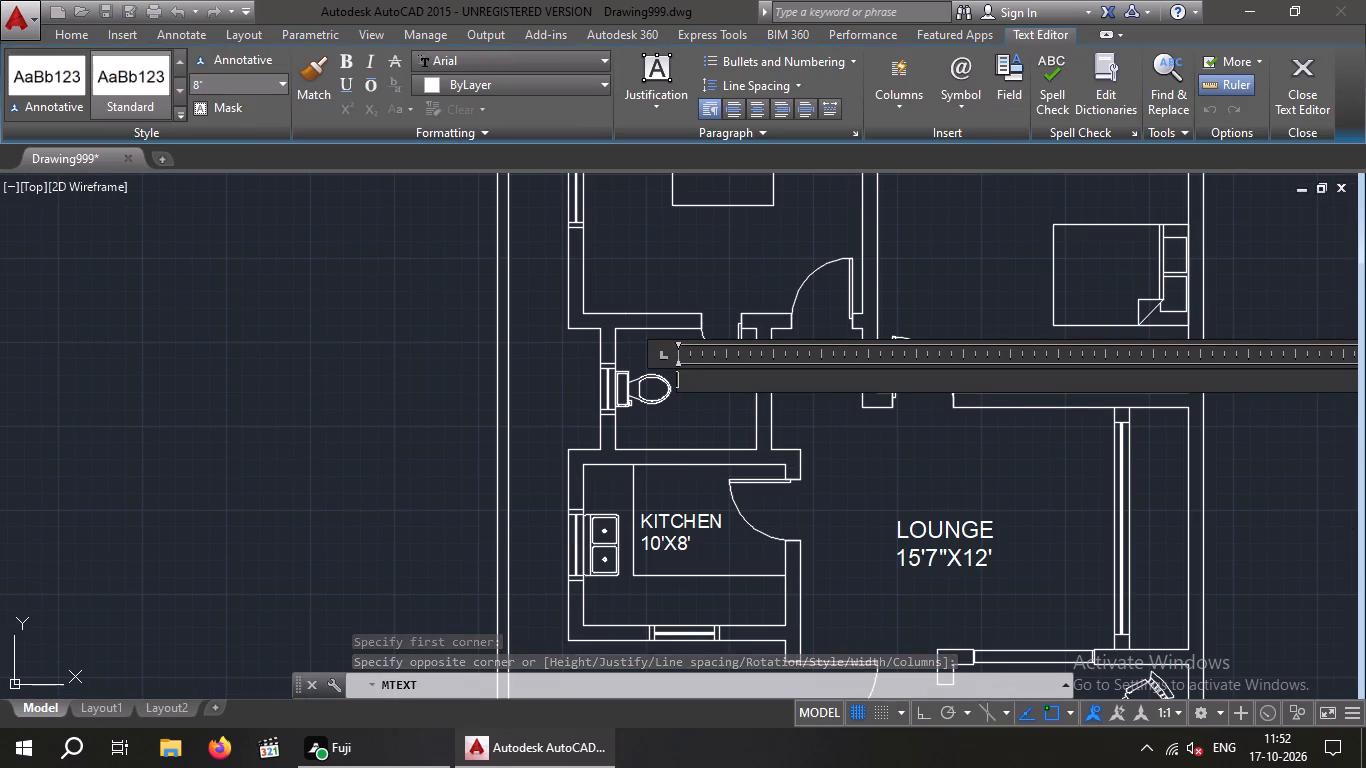
{"action": "key", "text": "Return"}
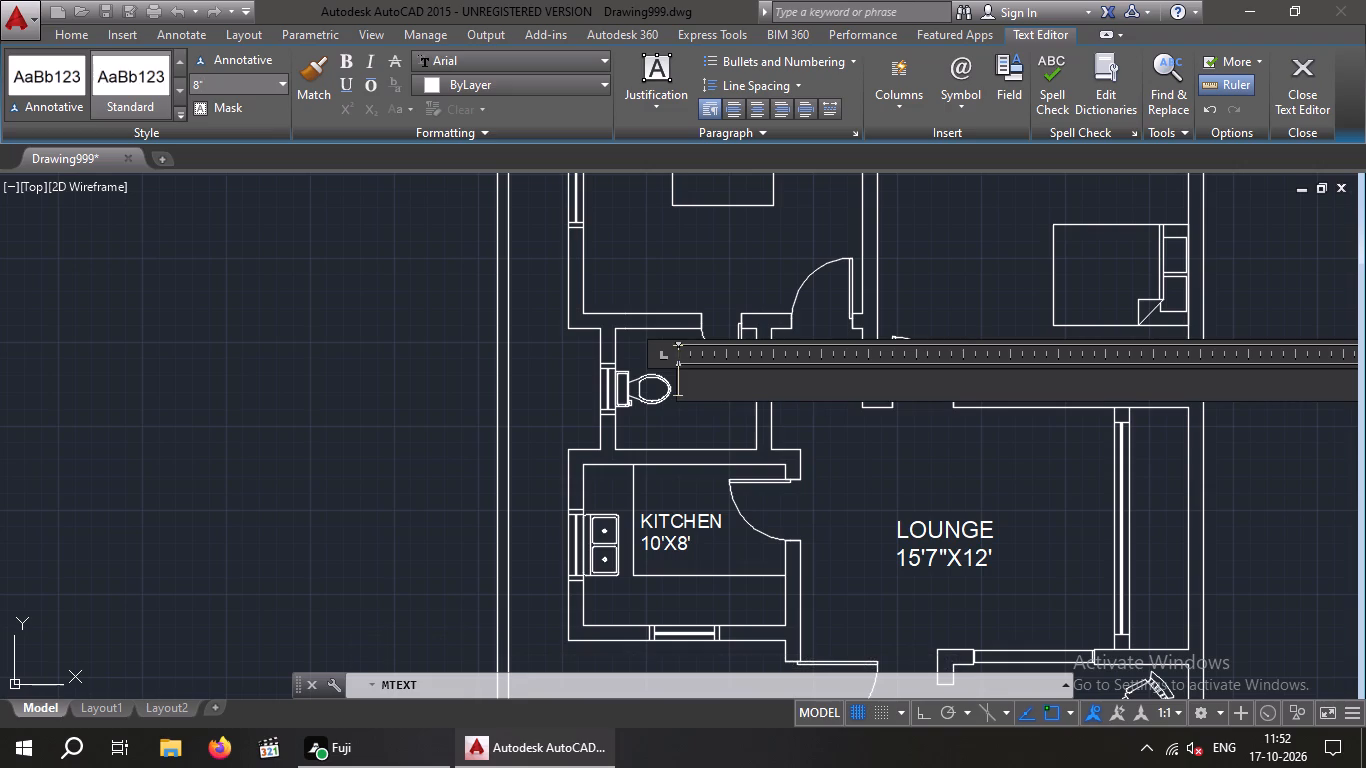
{"action": "type", "text": "BATH"}
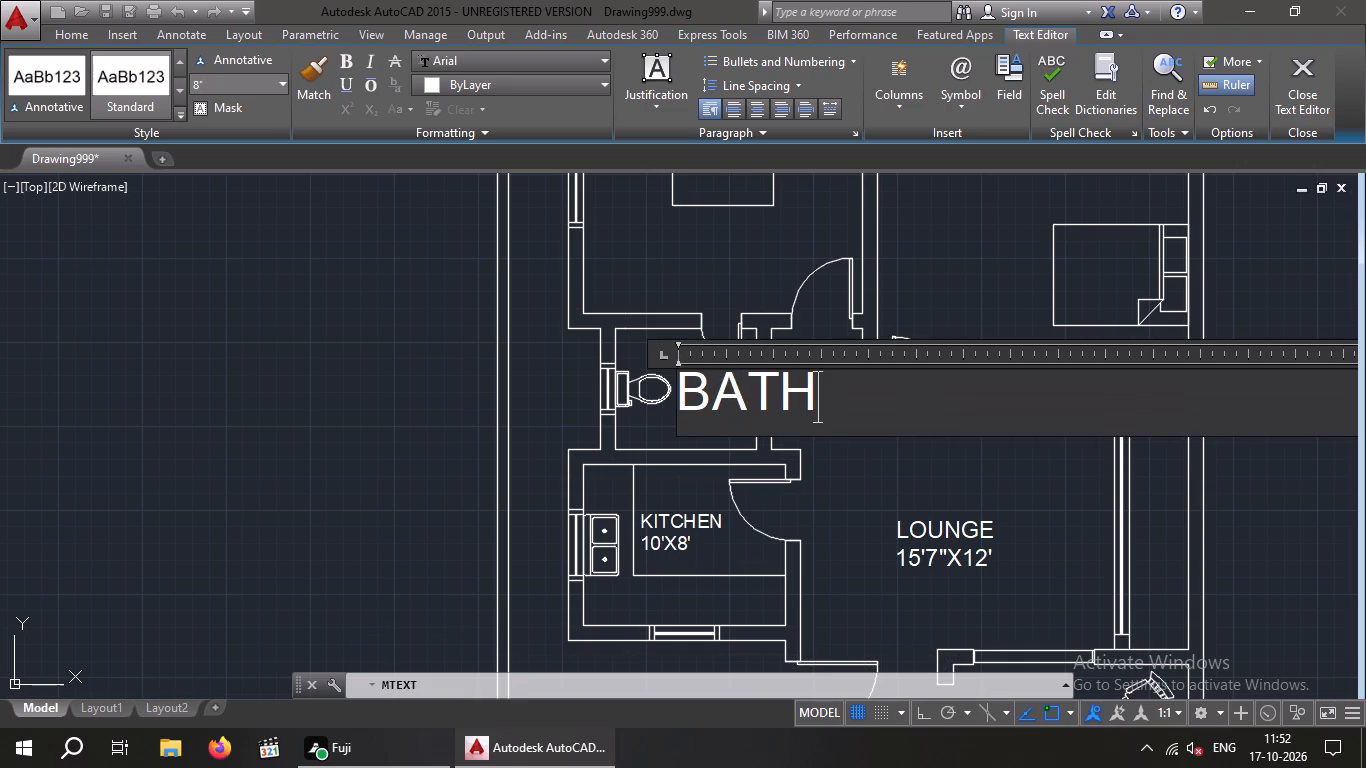
Add the room size 7'X6' as a second line under the BATH label and finish the text.
{"action": "key", "text": "Return"}
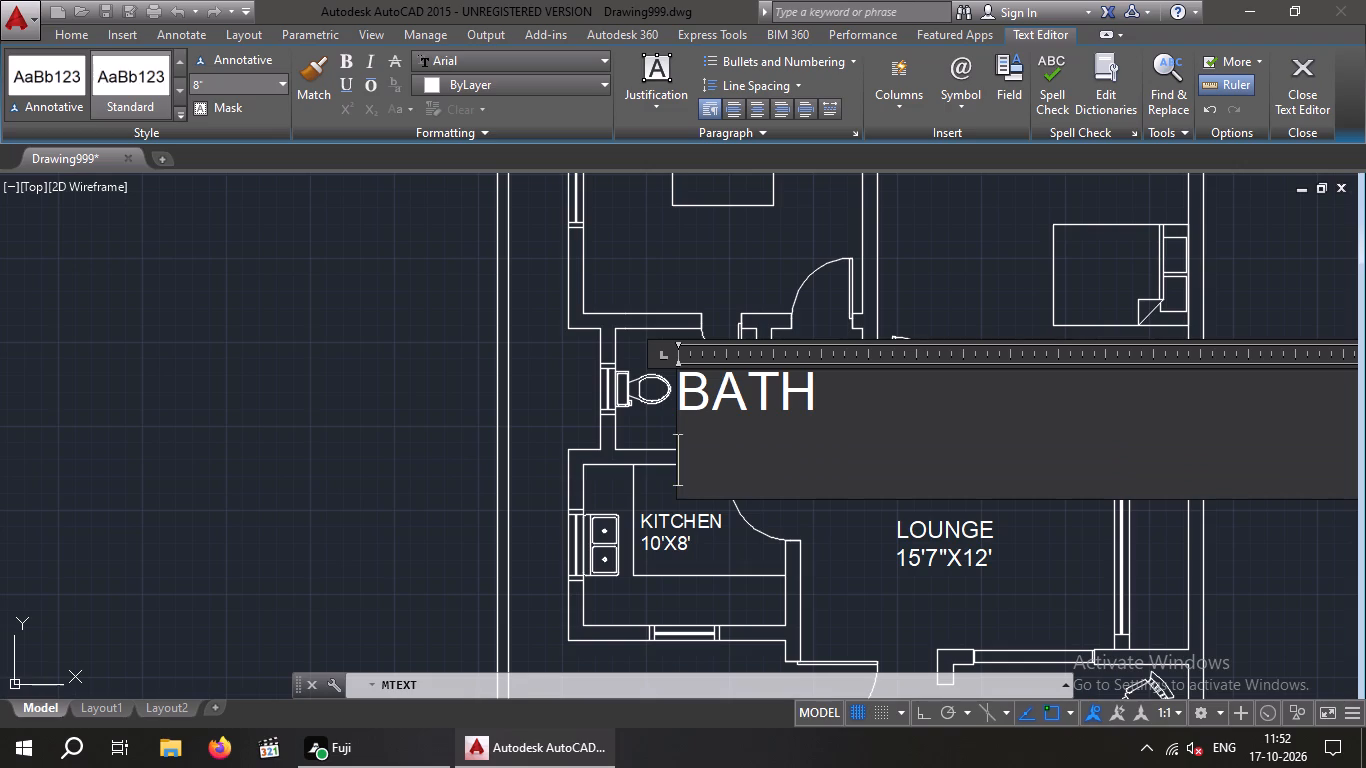
{"action": "key", "text": "7"}
{"action": "key", "text": "apostrophe"}
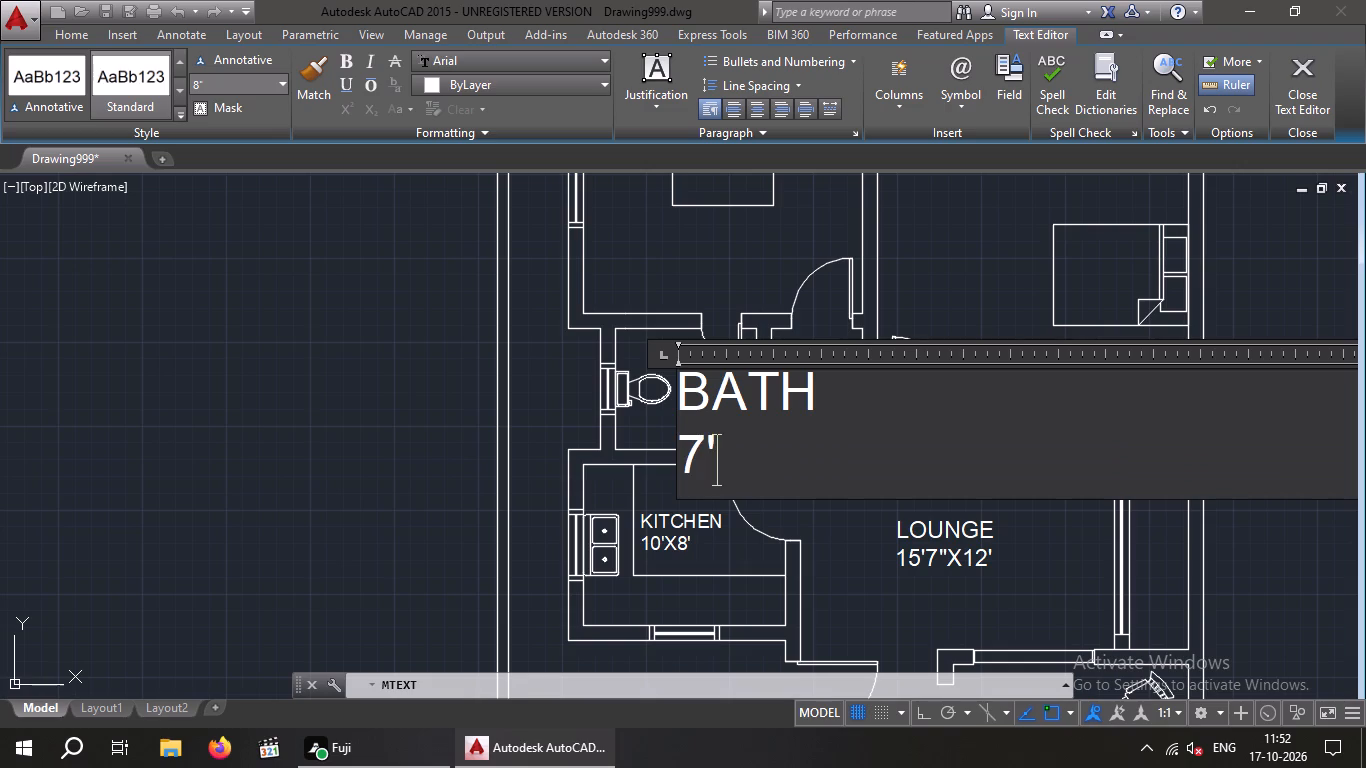
{"action": "type", "text": "X6"}
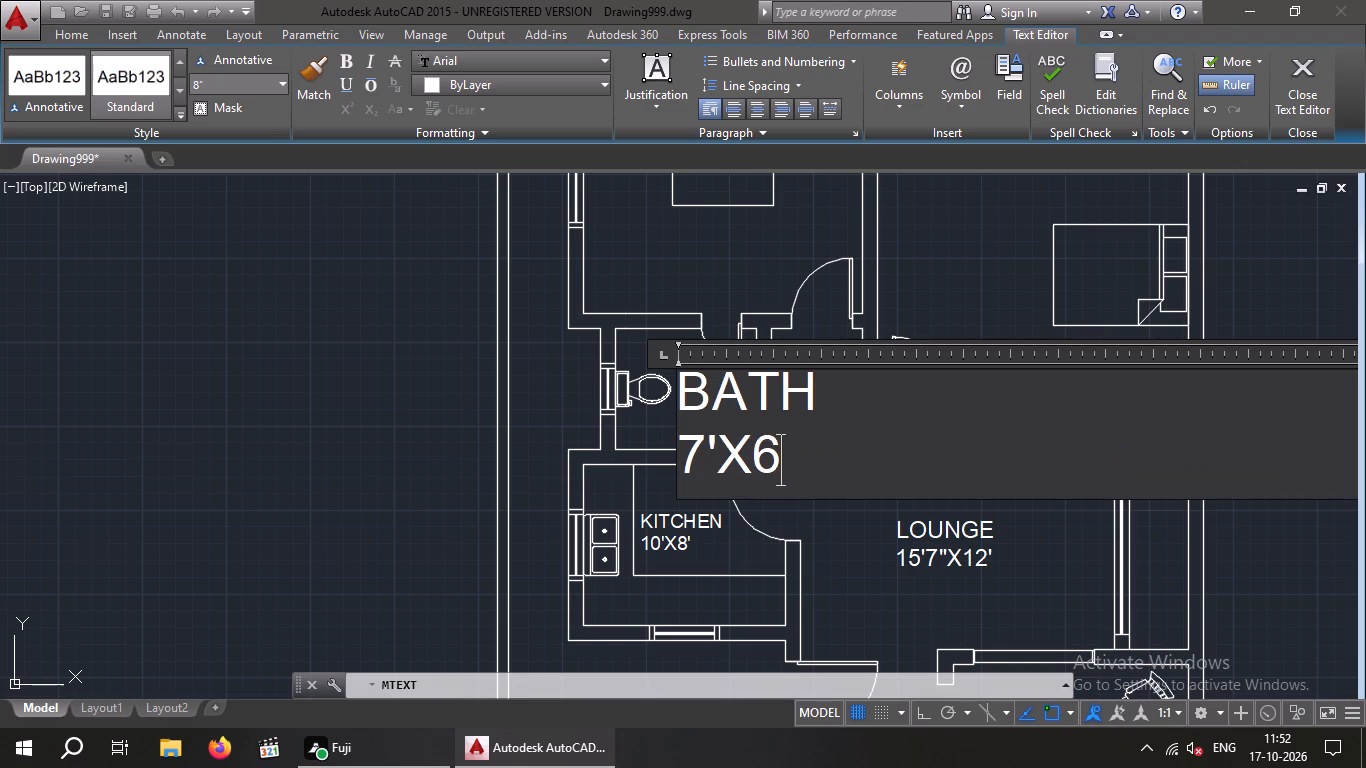
{"action": "key", "text": "apostrophe"}
{"action": "left_click", "coordinate": [256, 318]}
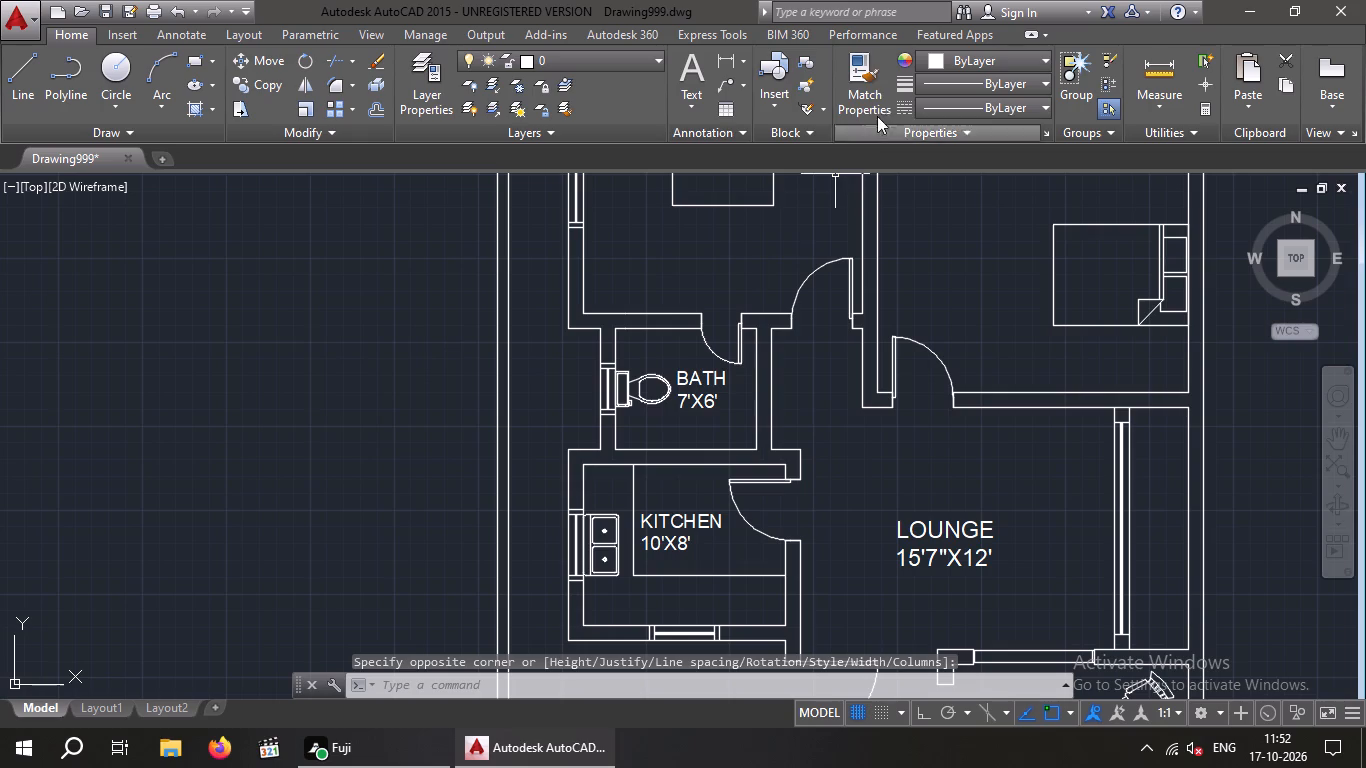
Measure the labelled bath's east-west width with a trial linear dimension between the inner corners of its south wall.
{"action": "left_click", "coordinate": [725, 61]}
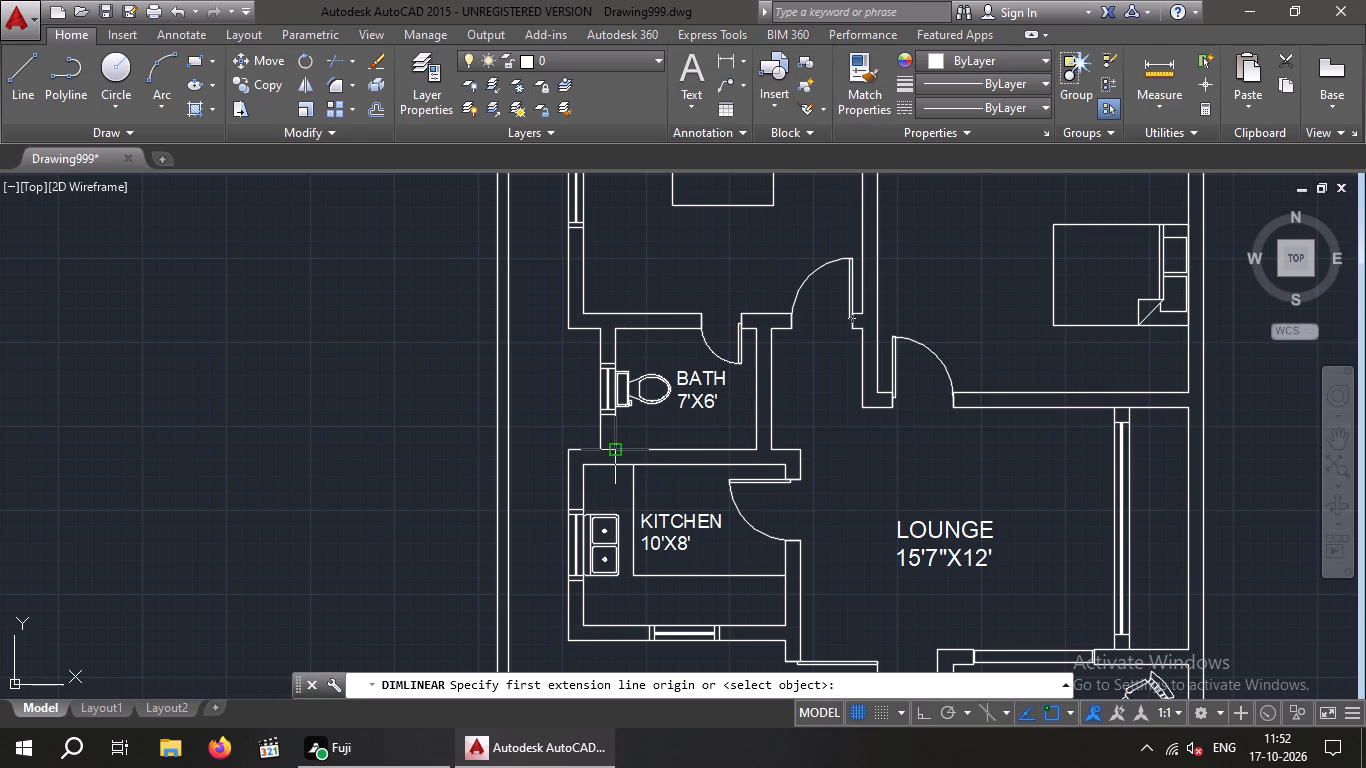
{"action": "left_click_drag", "start_coordinate": [618, 449], "coordinate": [647, 449]}
{"action": "left_click", "coordinate": [755, 449]}
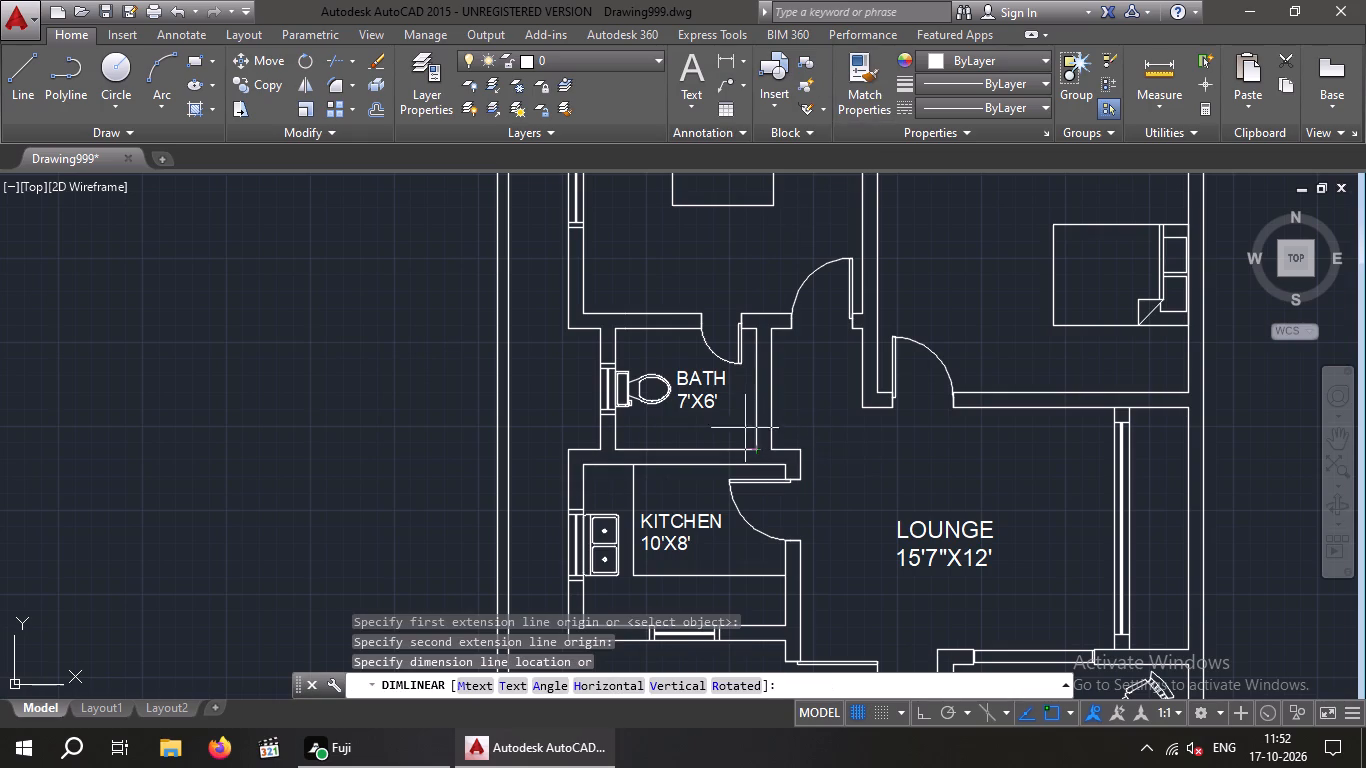
{"action": "scroll", "coordinate": [742, 428], "scroll_direction": "up", "scroll_amount": 3}
{"action": "scroll", "coordinate": [742, 428], "scroll_direction": "down", "scroll_amount": 3}
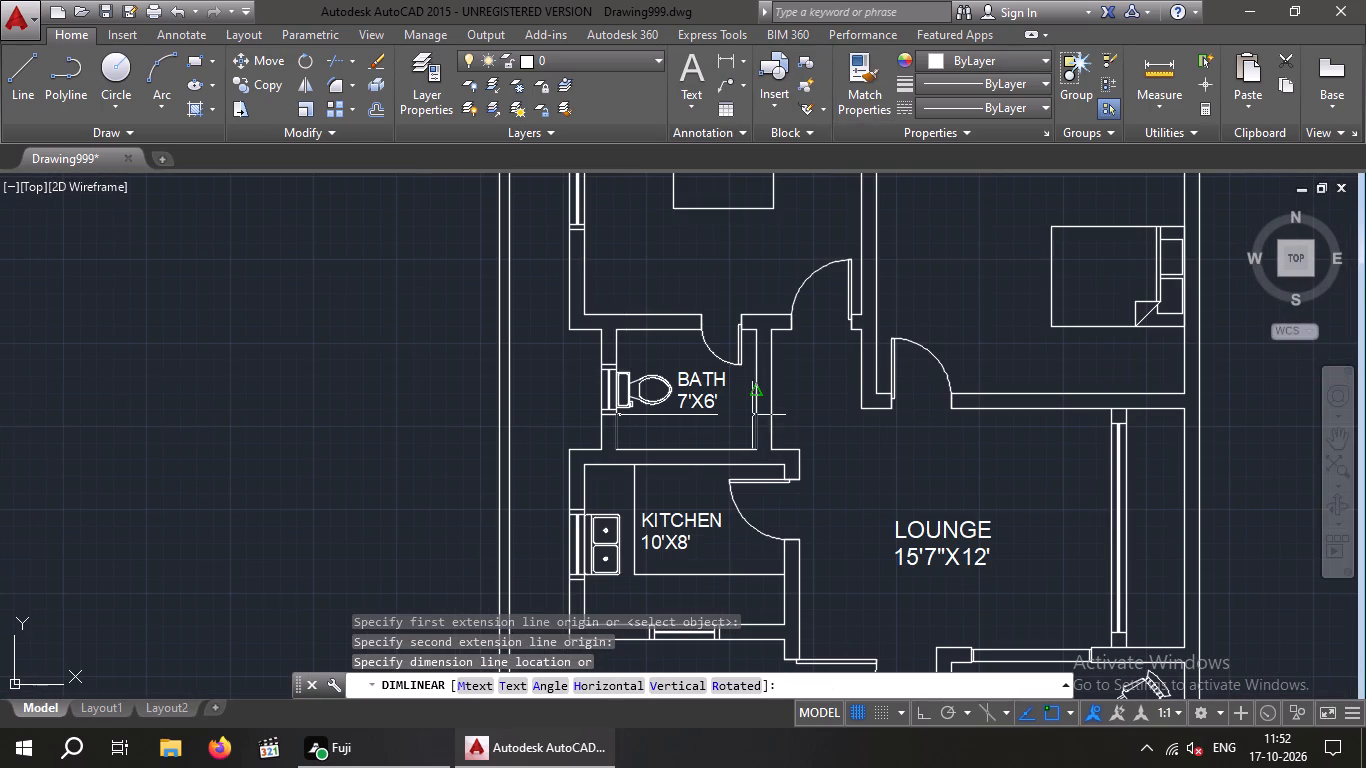
{"action": "key", "text": "space"}
Measure the labelled bath's north-south length with a trial linear dimension along its east wall.
{"action": "key", "text": "space"}
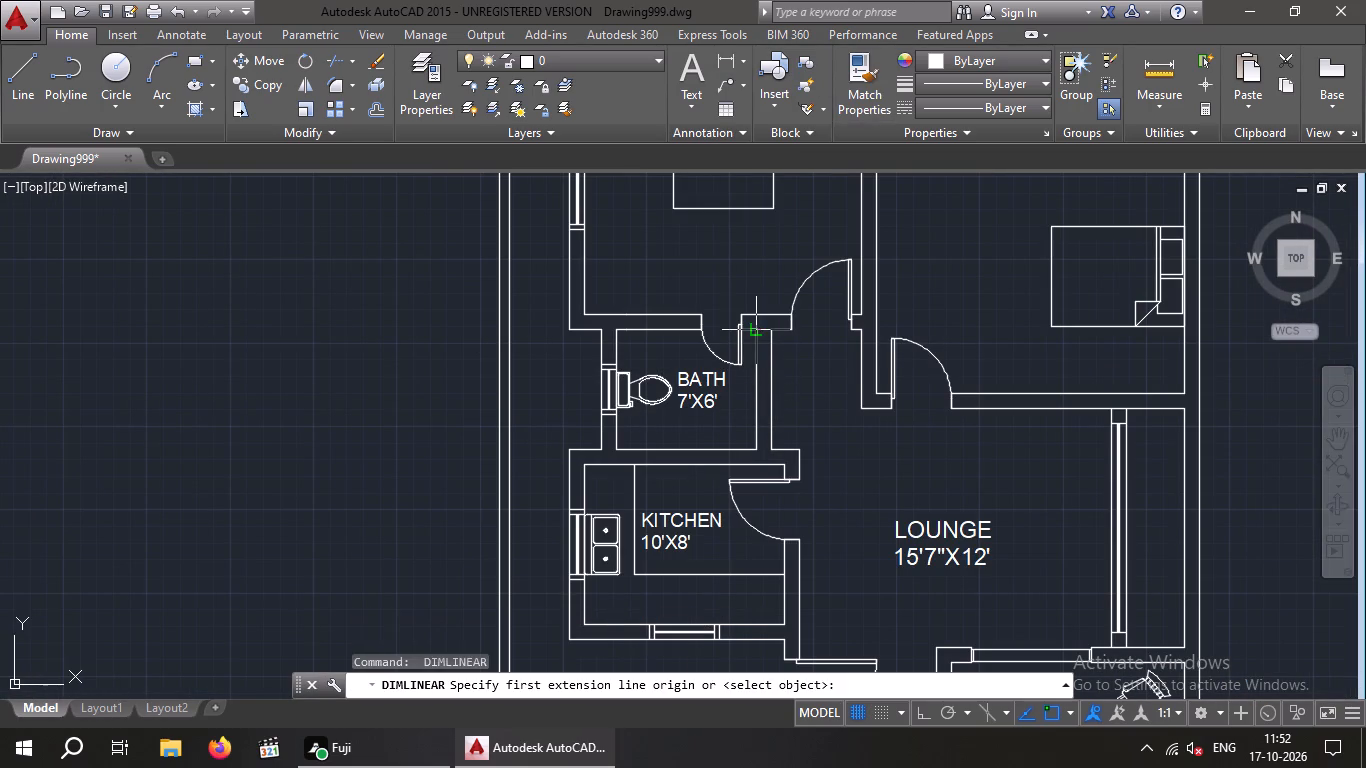
{"action": "left_click", "coordinate": [760, 330]}
{"action": "left_click_drag", "start_coordinate": [754, 449], "coordinate": [766, 449]}
{"action": "scroll", "coordinate": [810, 444], "scroll_direction": "up", "scroll_amount": 3}
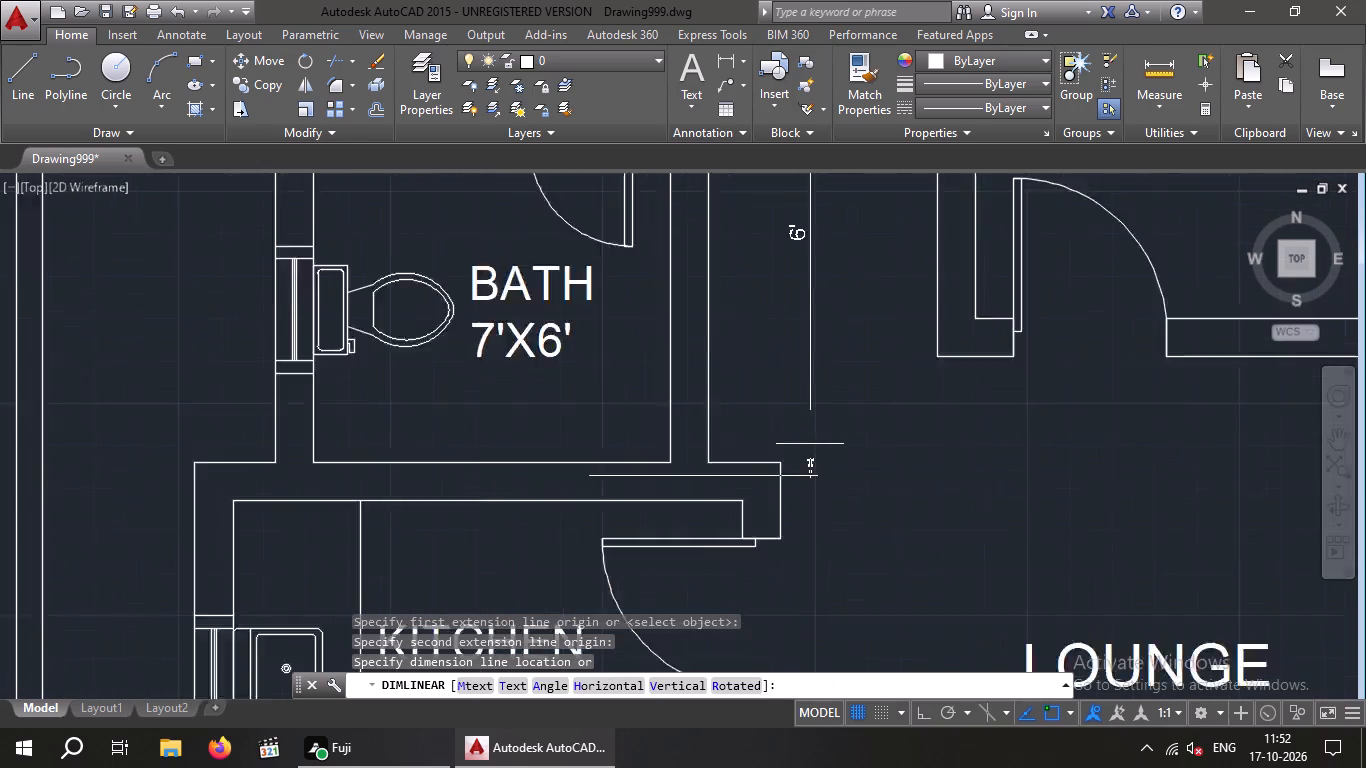
{"action": "key", "text": "space"}
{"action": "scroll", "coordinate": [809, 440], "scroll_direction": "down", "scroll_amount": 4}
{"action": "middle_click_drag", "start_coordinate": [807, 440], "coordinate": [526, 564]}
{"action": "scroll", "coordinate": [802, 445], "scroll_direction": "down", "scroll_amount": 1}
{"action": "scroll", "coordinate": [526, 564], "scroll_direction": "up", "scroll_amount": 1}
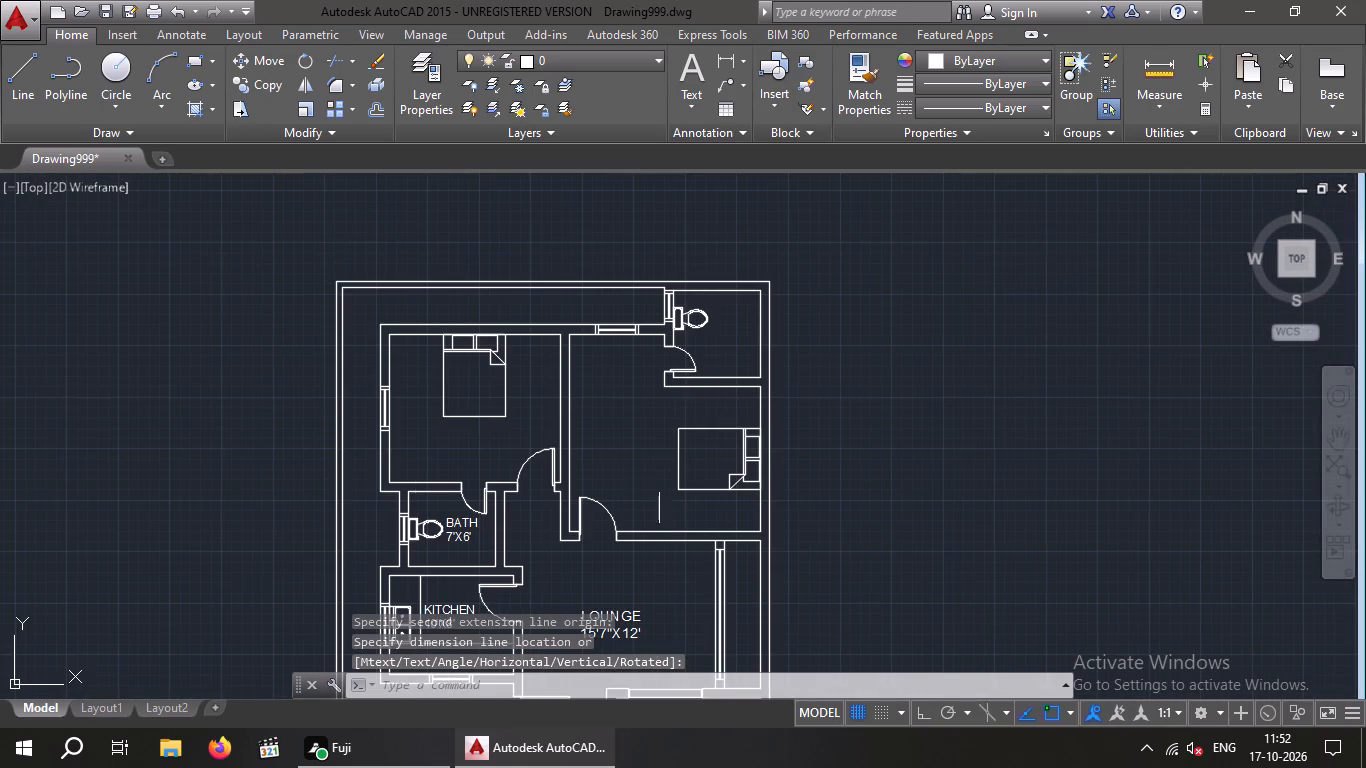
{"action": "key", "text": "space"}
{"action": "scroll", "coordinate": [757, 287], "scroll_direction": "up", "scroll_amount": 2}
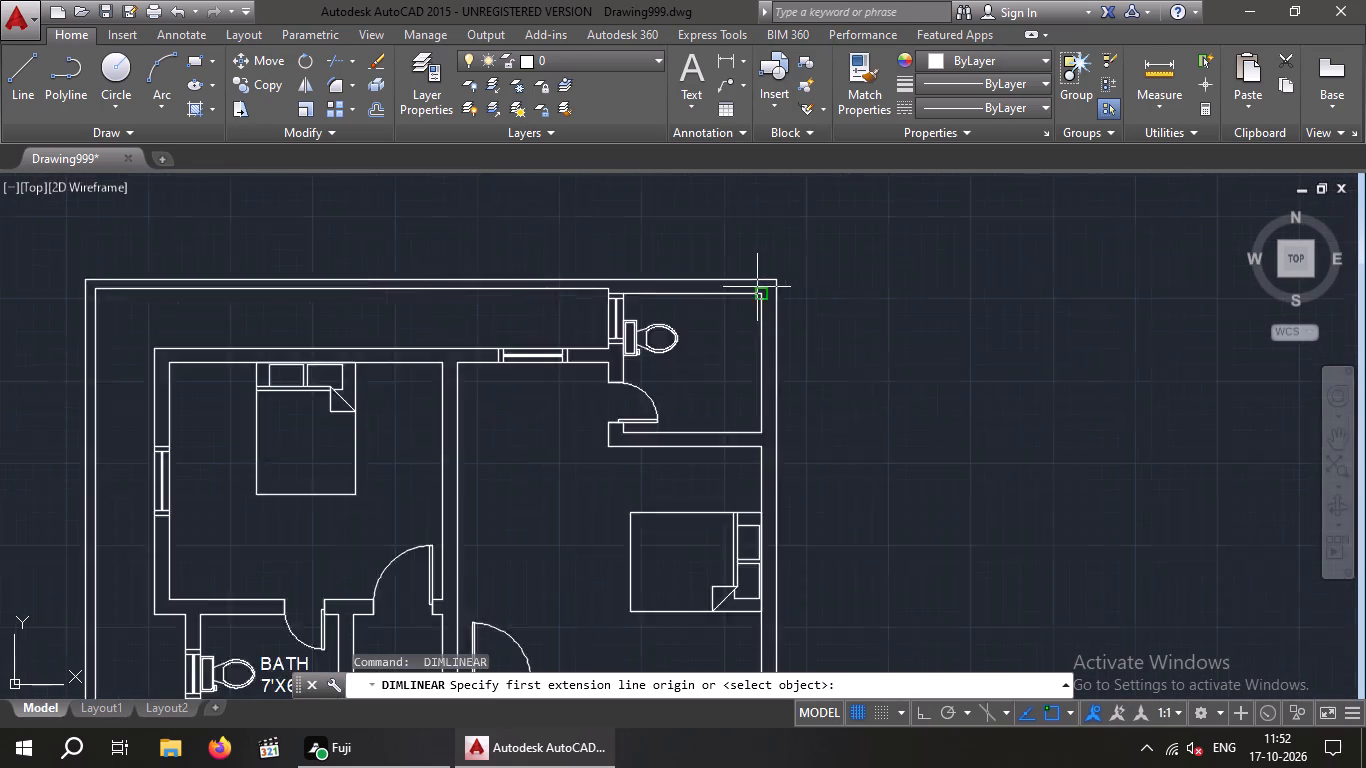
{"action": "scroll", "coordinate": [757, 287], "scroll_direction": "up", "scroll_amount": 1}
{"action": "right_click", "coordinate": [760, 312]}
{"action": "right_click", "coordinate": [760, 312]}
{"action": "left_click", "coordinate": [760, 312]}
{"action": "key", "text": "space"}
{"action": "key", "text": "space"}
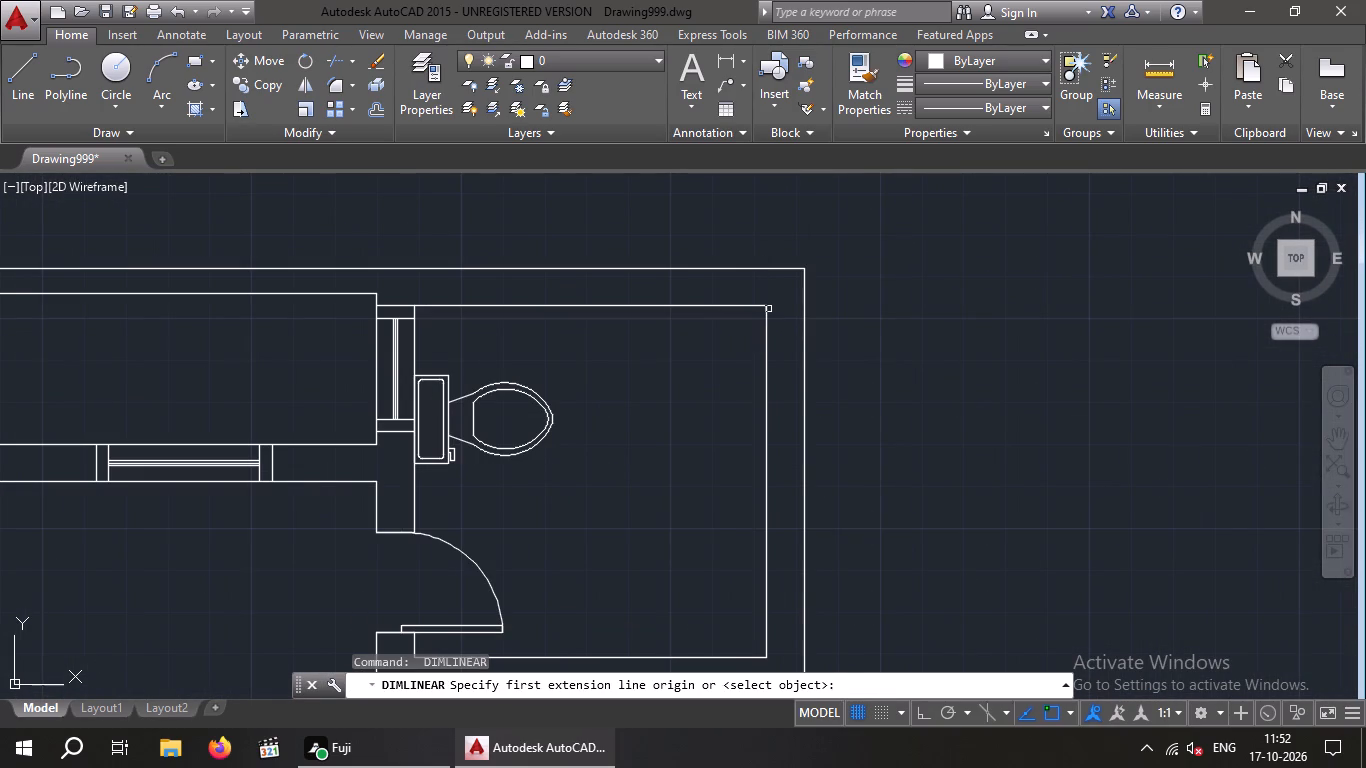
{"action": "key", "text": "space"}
Measure the northeast bathroom's north-south length with a trial linear dimension along the inner face of its east wall.
{"action": "key", "text": "space"}
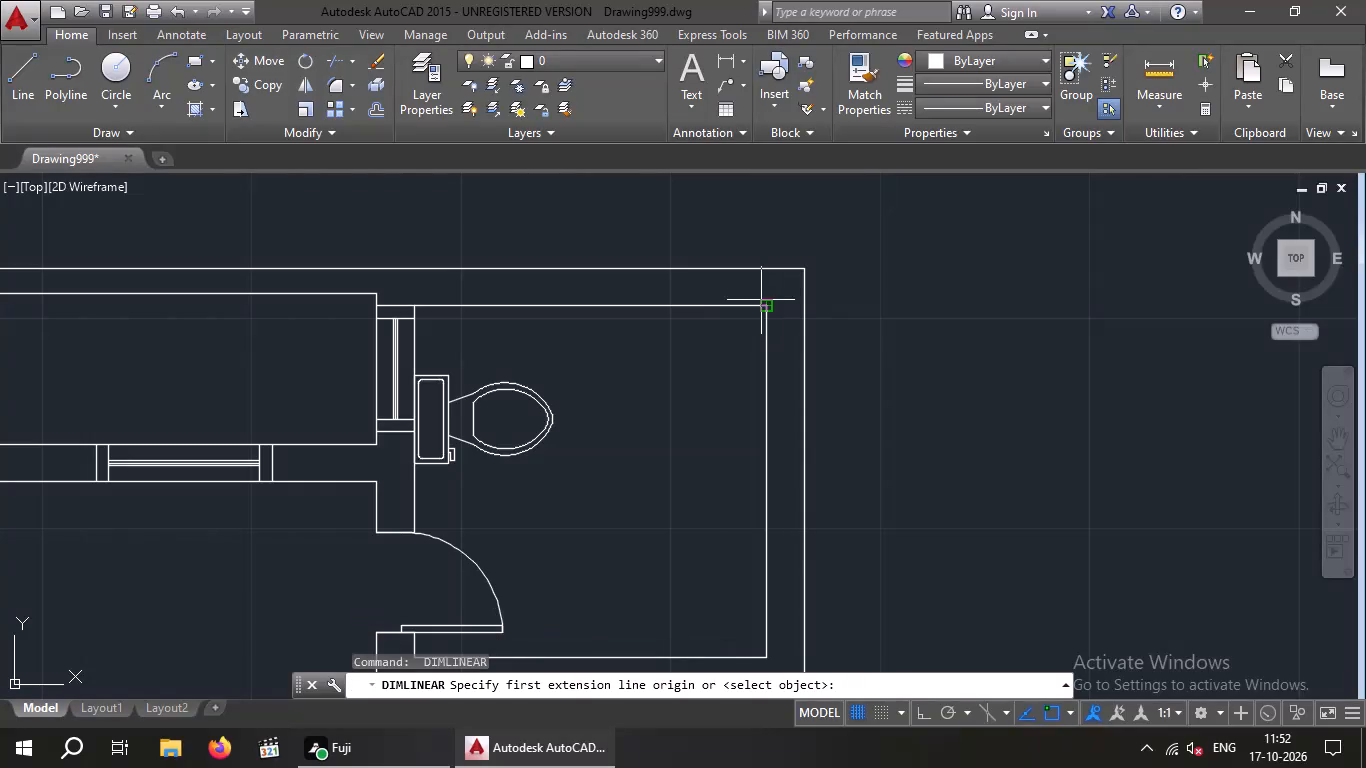
{"action": "left_click", "coordinate": [762, 303]}
{"action": "scroll", "coordinate": [762, 308], "scroll_direction": "down", "scroll_amount": 3}
{"action": "scroll", "coordinate": [768, 391], "scroll_direction": "up", "scroll_amount": 4}
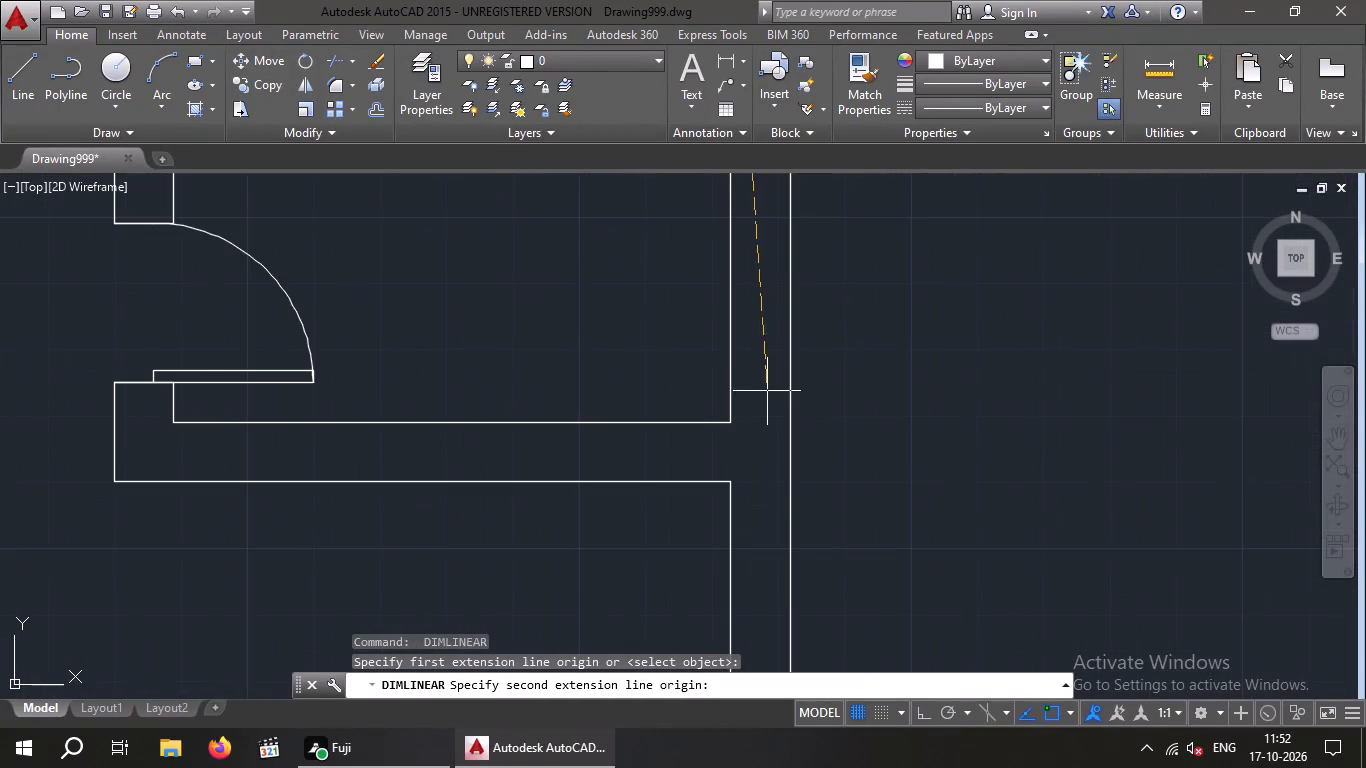
{"action": "left_click", "coordinate": [732, 420]}
{"action": "scroll", "coordinate": [757, 417], "scroll_direction": "down", "scroll_amount": 4}
{"action": "scroll", "coordinate": [787, 398], "scroll_direction": "up", "scroll_amount": 5}
{"action": "scroll", "coordinate": [787, 399], "scroll_direction": "down", "scroll_amount": 1}
{"action": "key", "text": "space"}
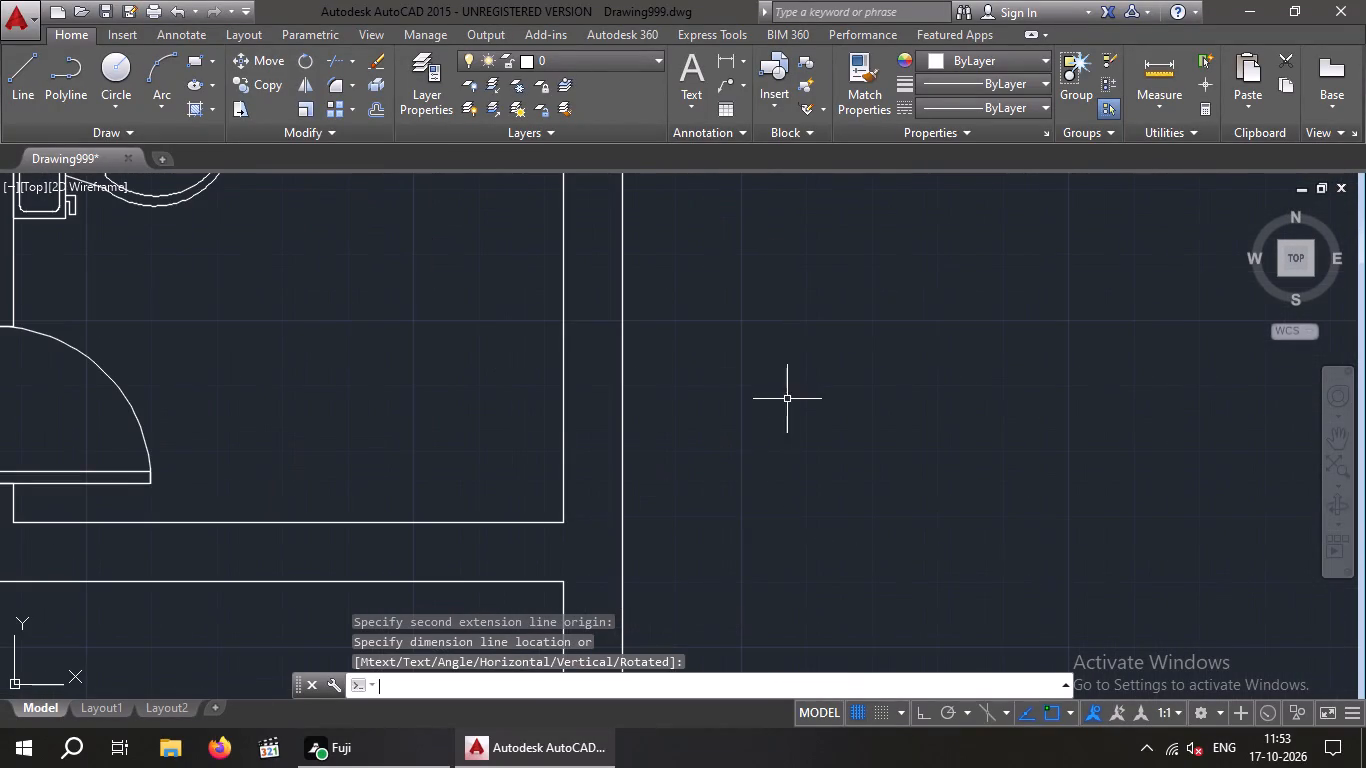
Measure the northeast bathroom's east-west width with a trial linear dimension along the inner face of its south wall.
{"action": "scroll", "coordinate": [300, 426], "scroll_direction": "down", "scroll_amount": 1}
{"action": "key", "text": "space"}
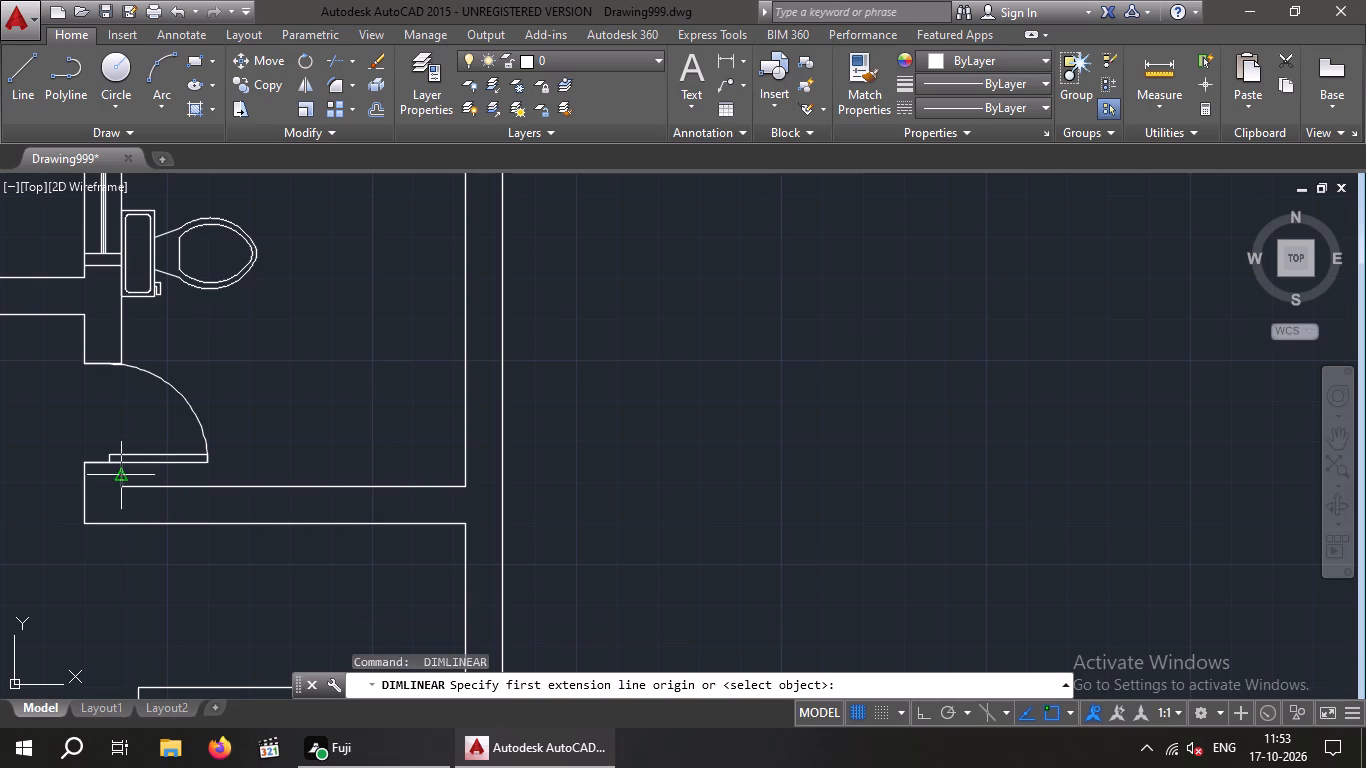
{"action": "left_click_drag", "start_coordinate": [120, 491], "coordinate": [130, 493]}
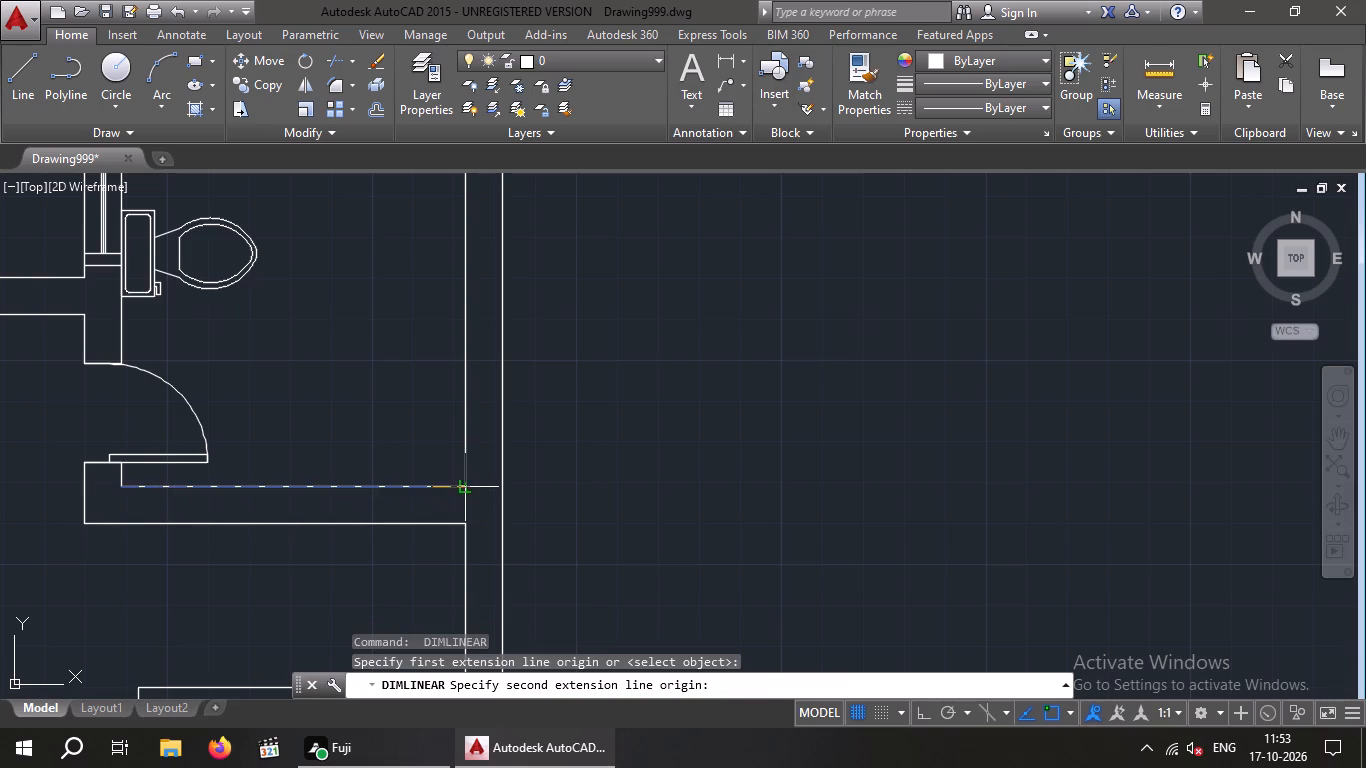
{"action": "left_click", "coordinate": [465, 489]}
{"action": "key", "text": "space"}
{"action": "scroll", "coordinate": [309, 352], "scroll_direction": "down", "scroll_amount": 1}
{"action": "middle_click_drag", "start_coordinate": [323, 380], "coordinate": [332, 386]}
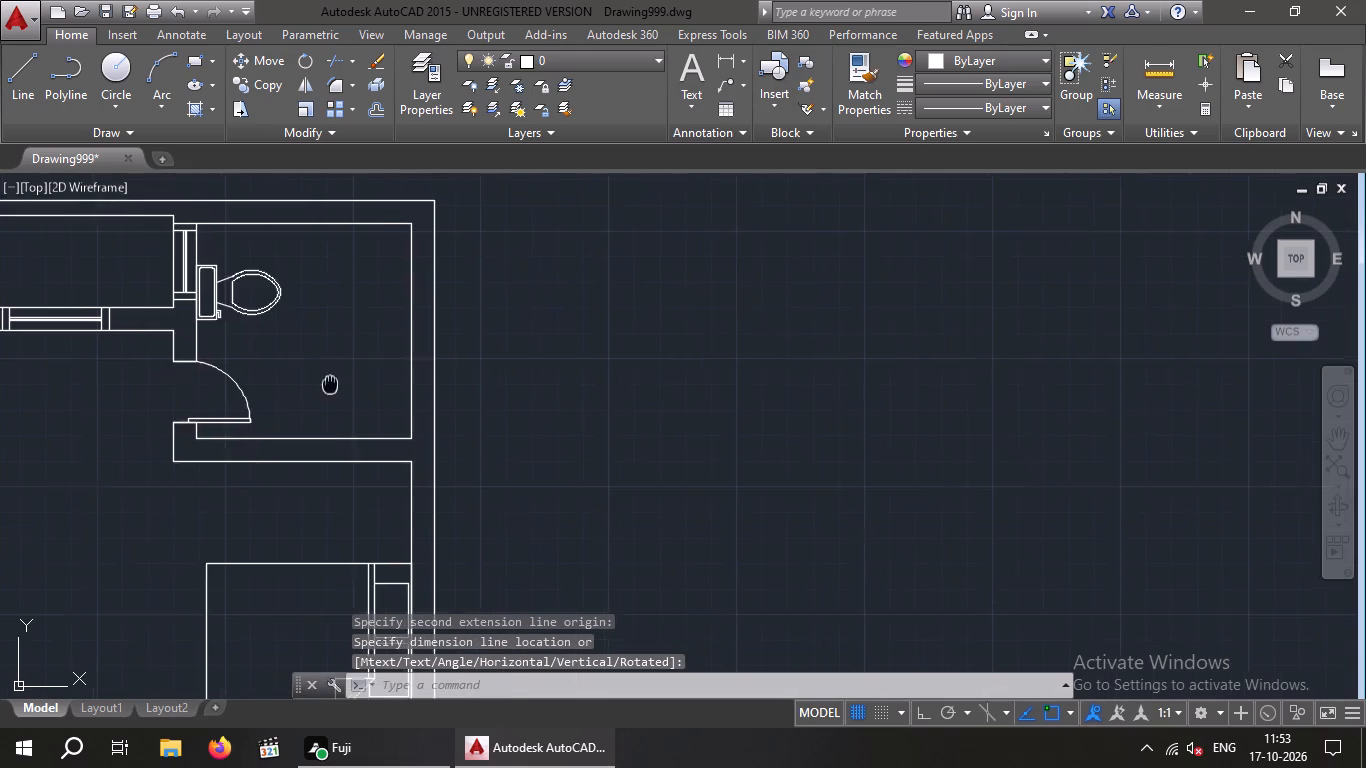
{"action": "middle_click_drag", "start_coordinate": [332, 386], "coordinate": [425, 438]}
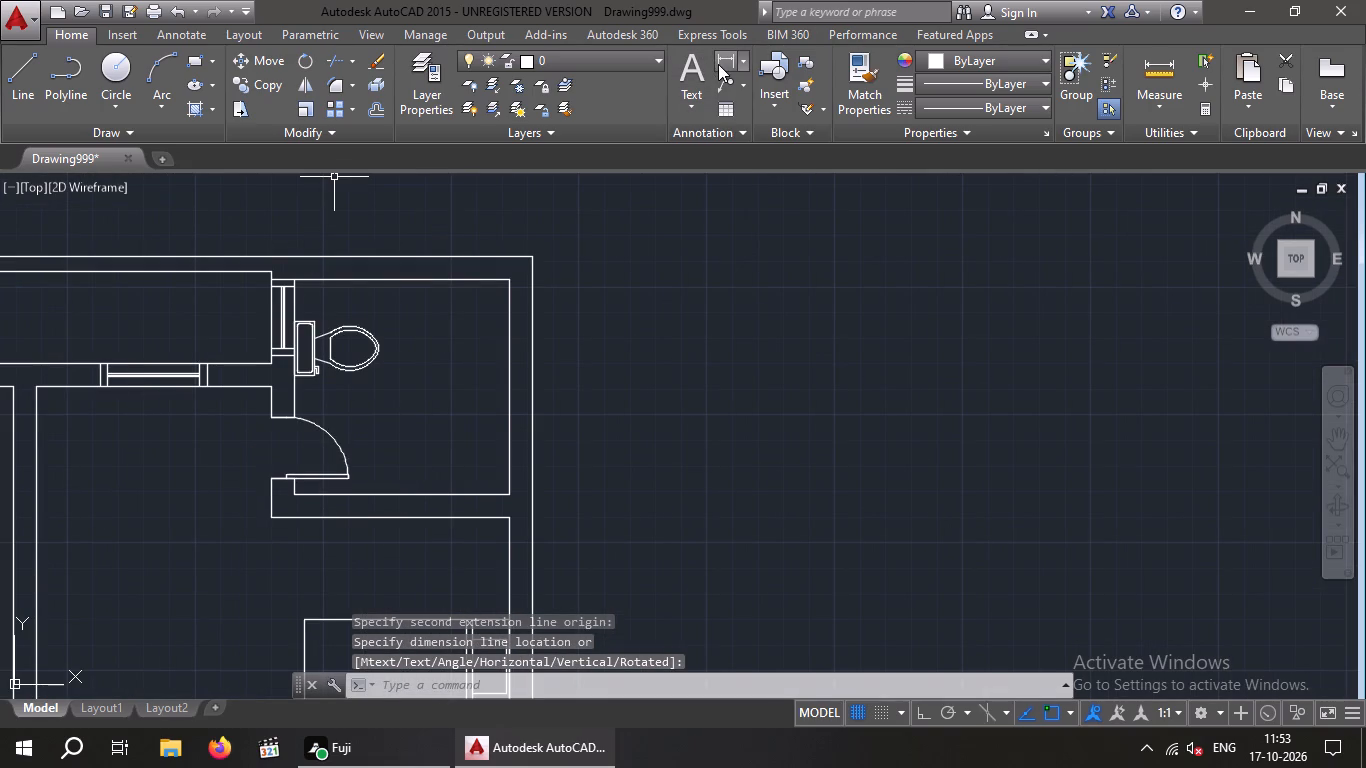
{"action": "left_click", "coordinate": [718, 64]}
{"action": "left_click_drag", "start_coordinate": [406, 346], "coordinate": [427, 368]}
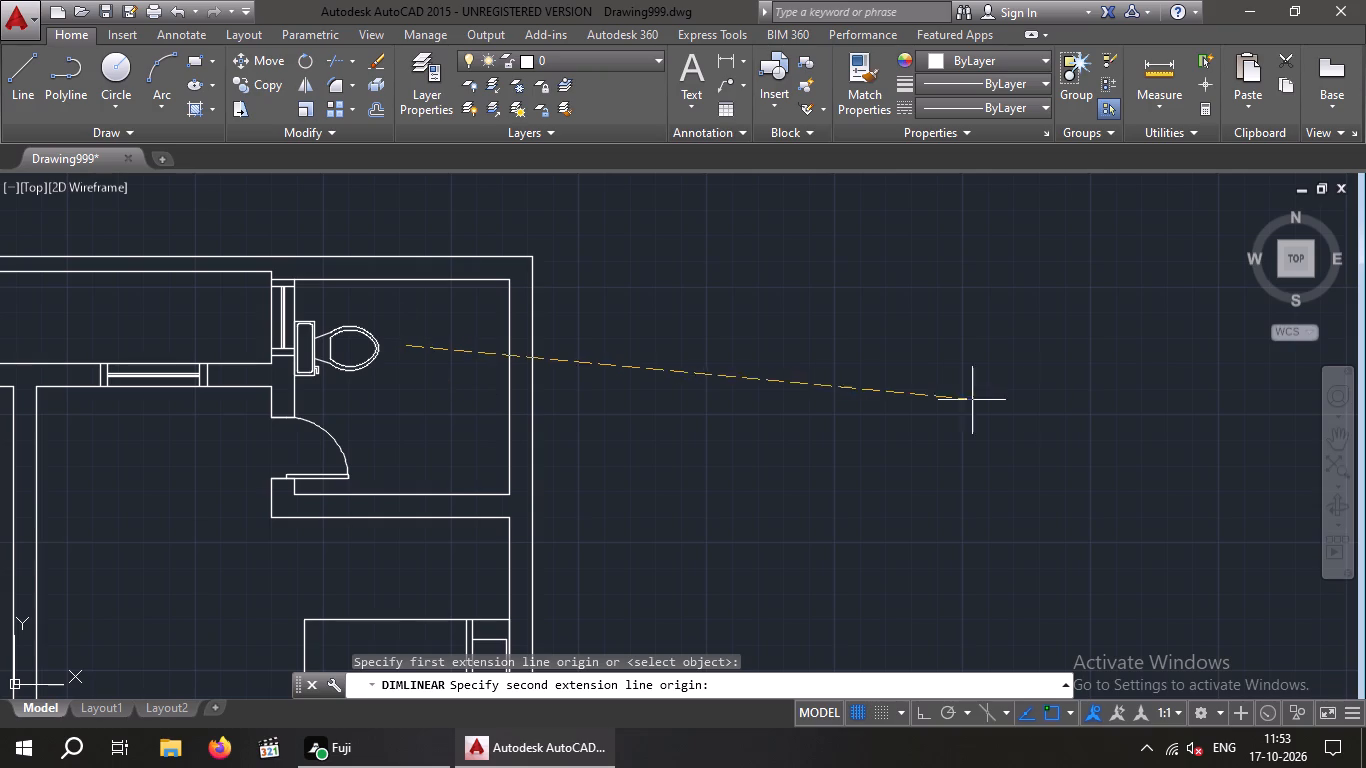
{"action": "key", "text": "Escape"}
Add an 8" high multiline text label reading "BATH" over "7'X7'" beside the toilet in the northeast bathroom.
{"action": "left_click", "coordinate": [690, 55]}
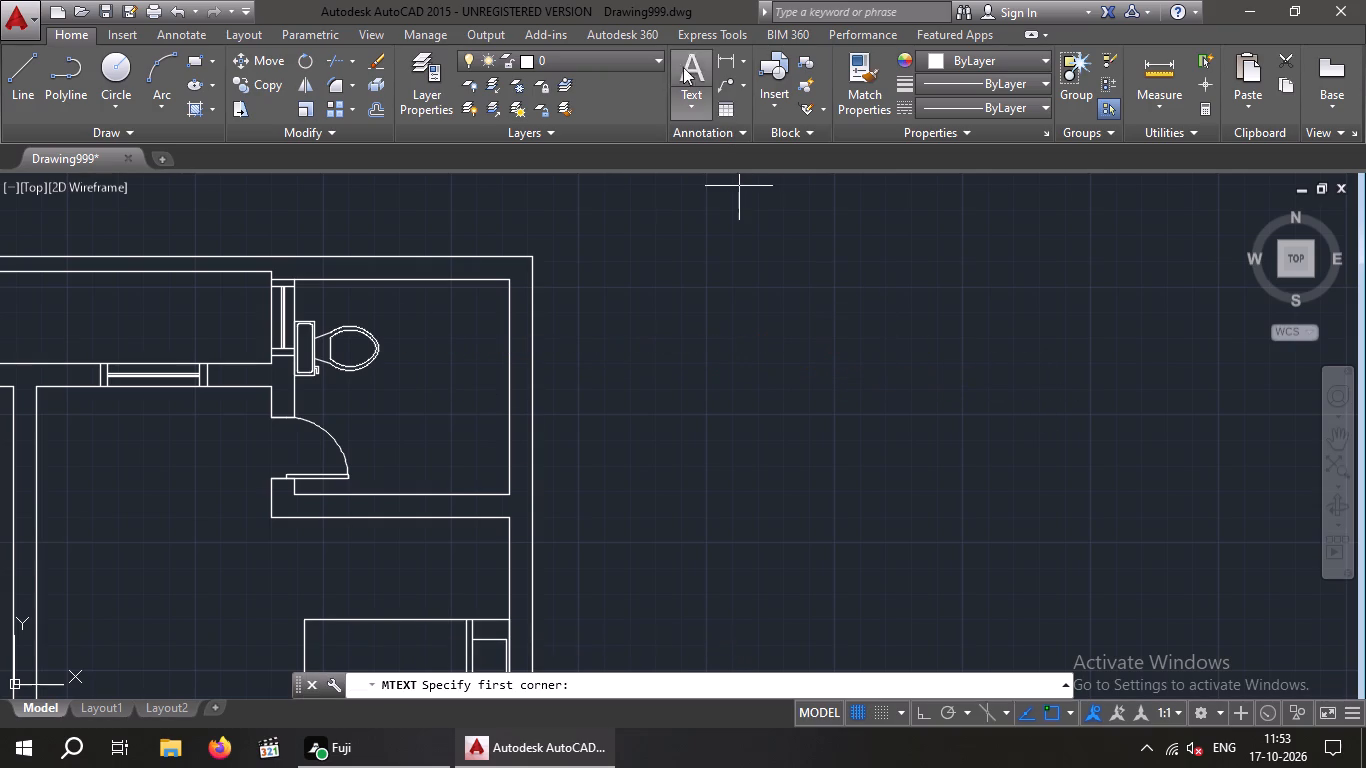
{"action": "left_click", "coordinate": [405, 338]}
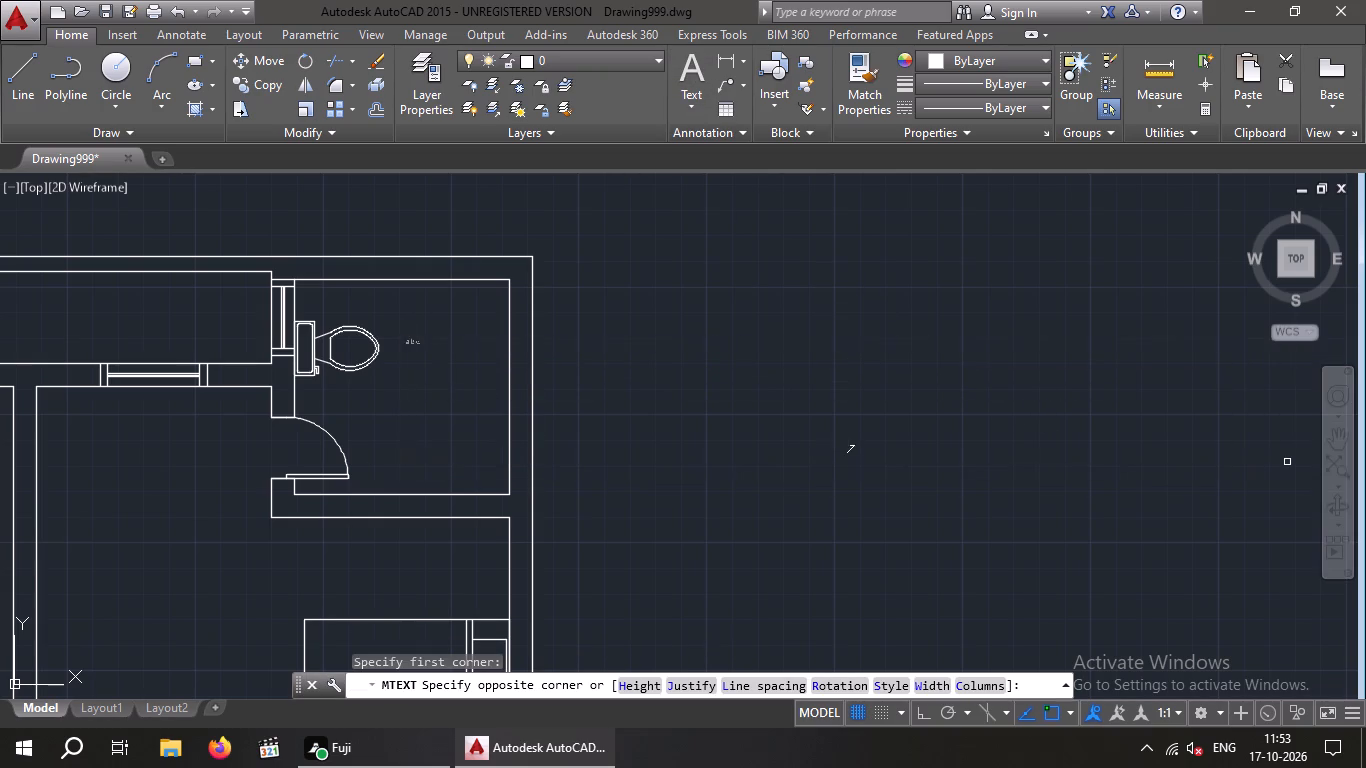
{"action": "left_click", "coordinate": [1287, 462]}
{"action": "left_click", "coordinate": [214, 88]}
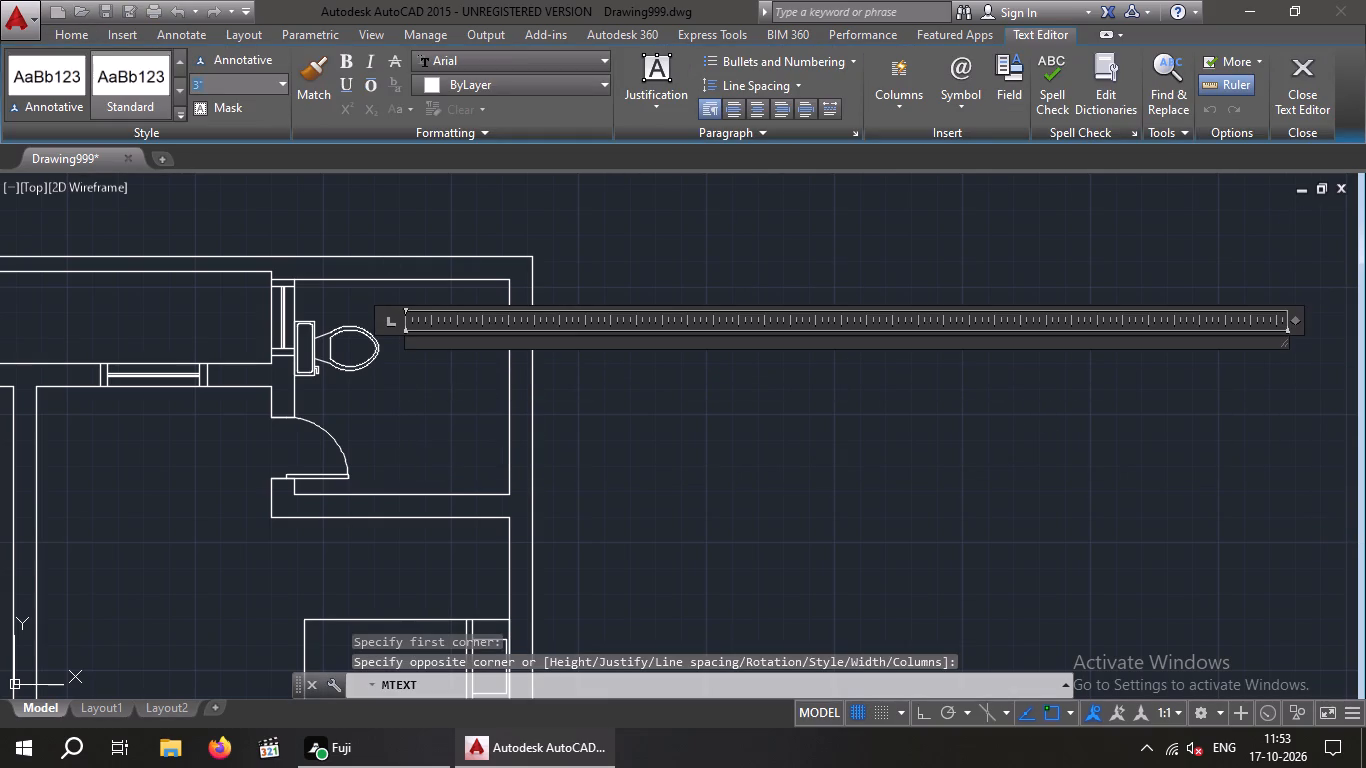
{"action": "key", "text": "8"}
{"action": "key", "text": "shift+quotedbl"}
{"action": "key", "text": "Return"}
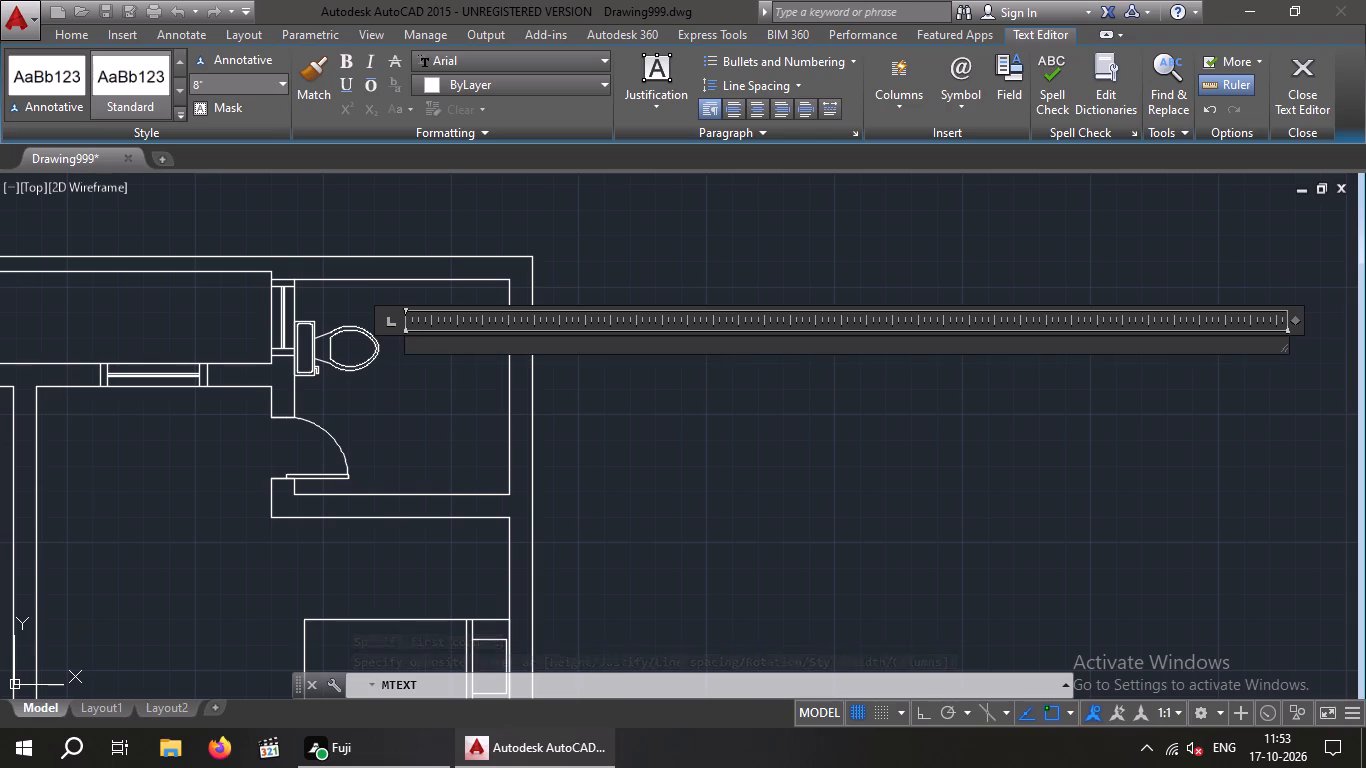
{"action": "type", "text": "BATH"}
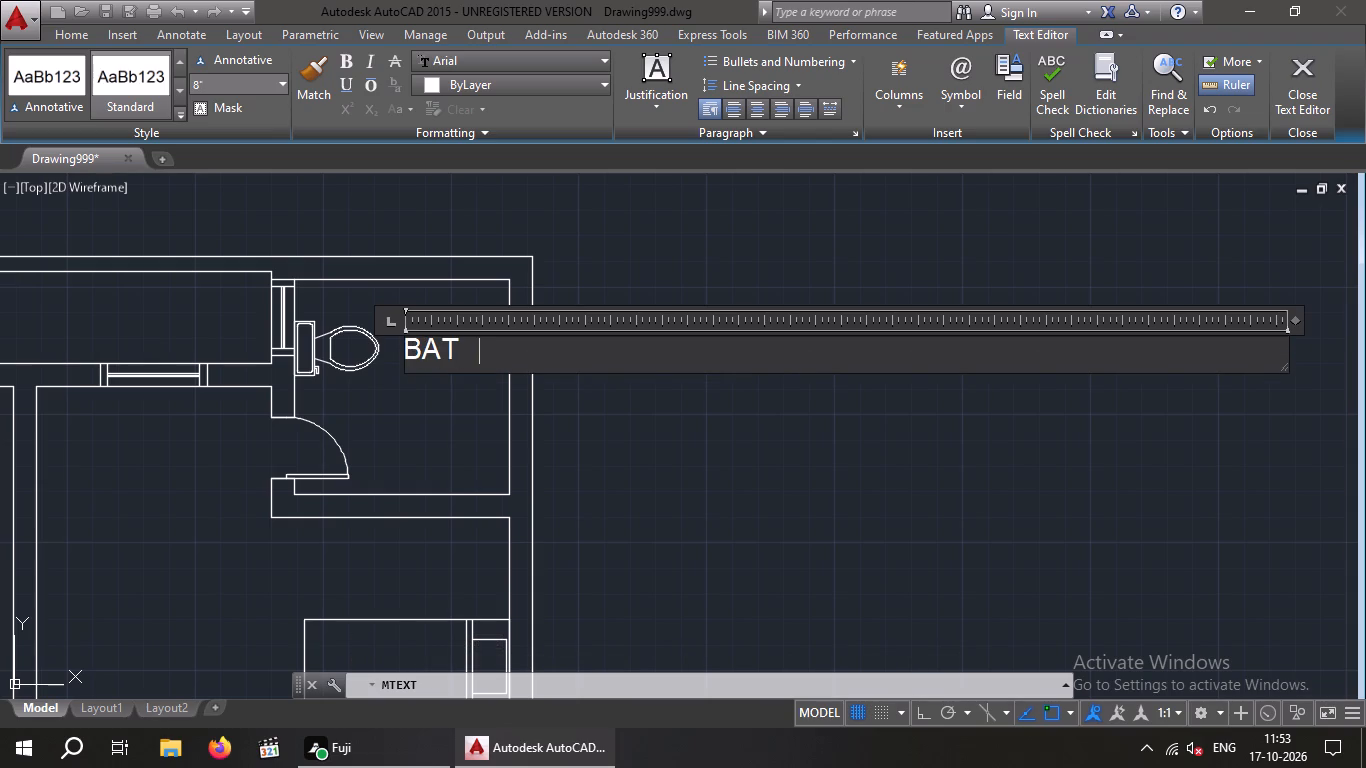
{"action": "key", "text": "Return"}
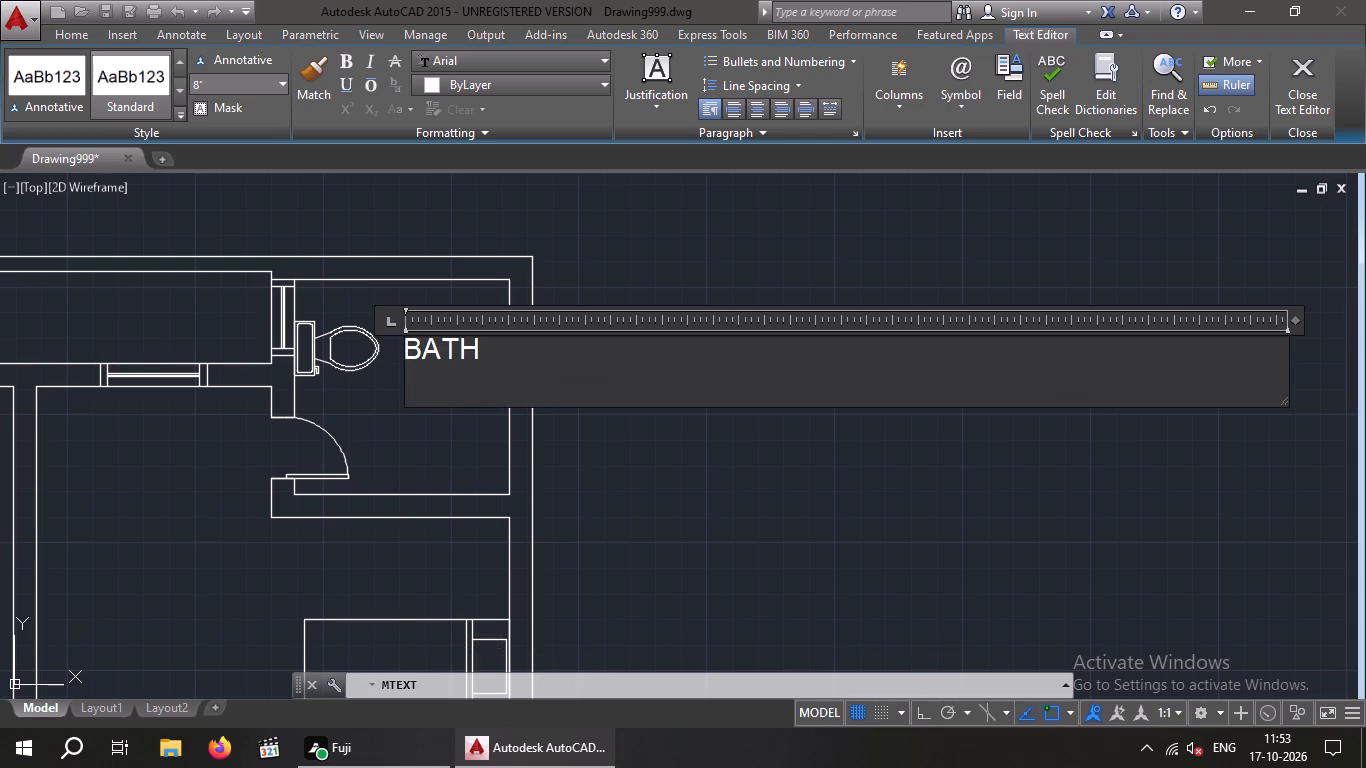
{"action": "type", "text": "7'X7'"}
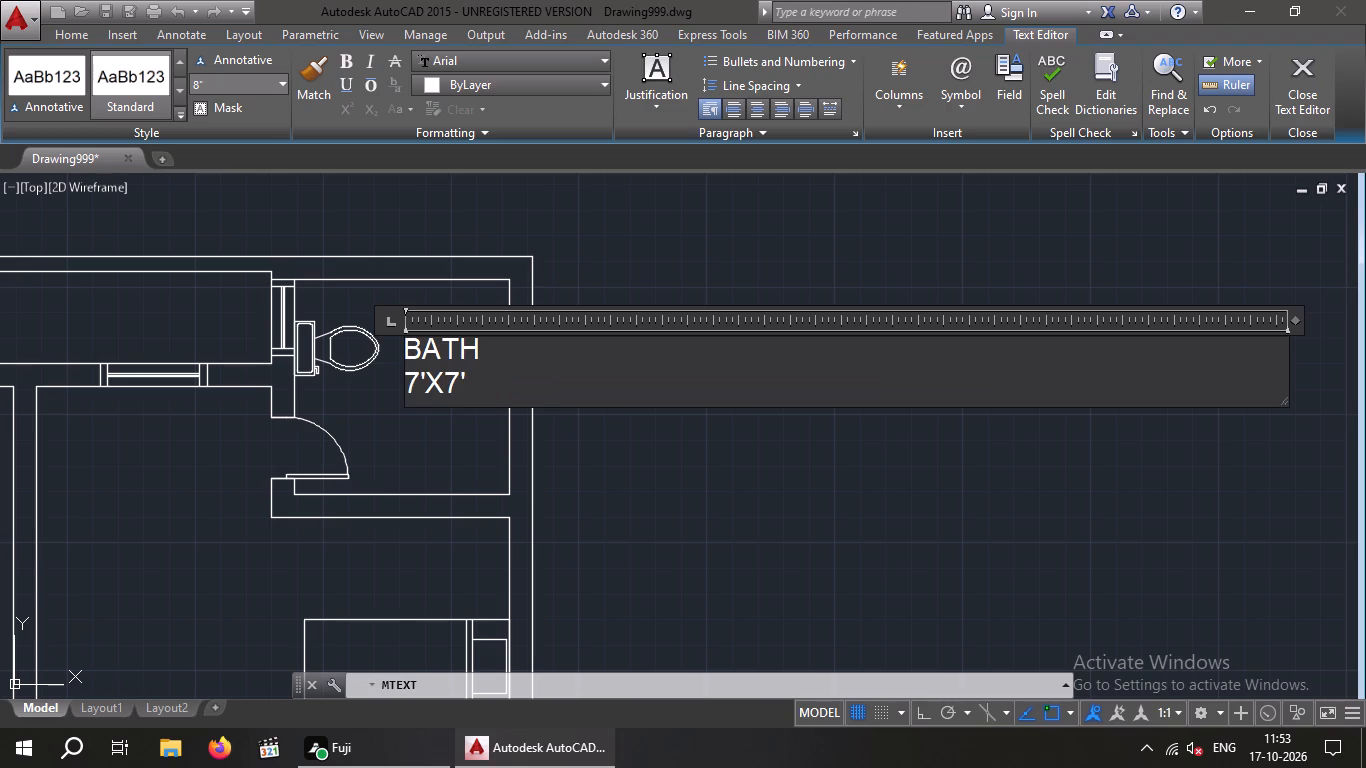
{"action": "left_click", "coordinate": [371, 454]}
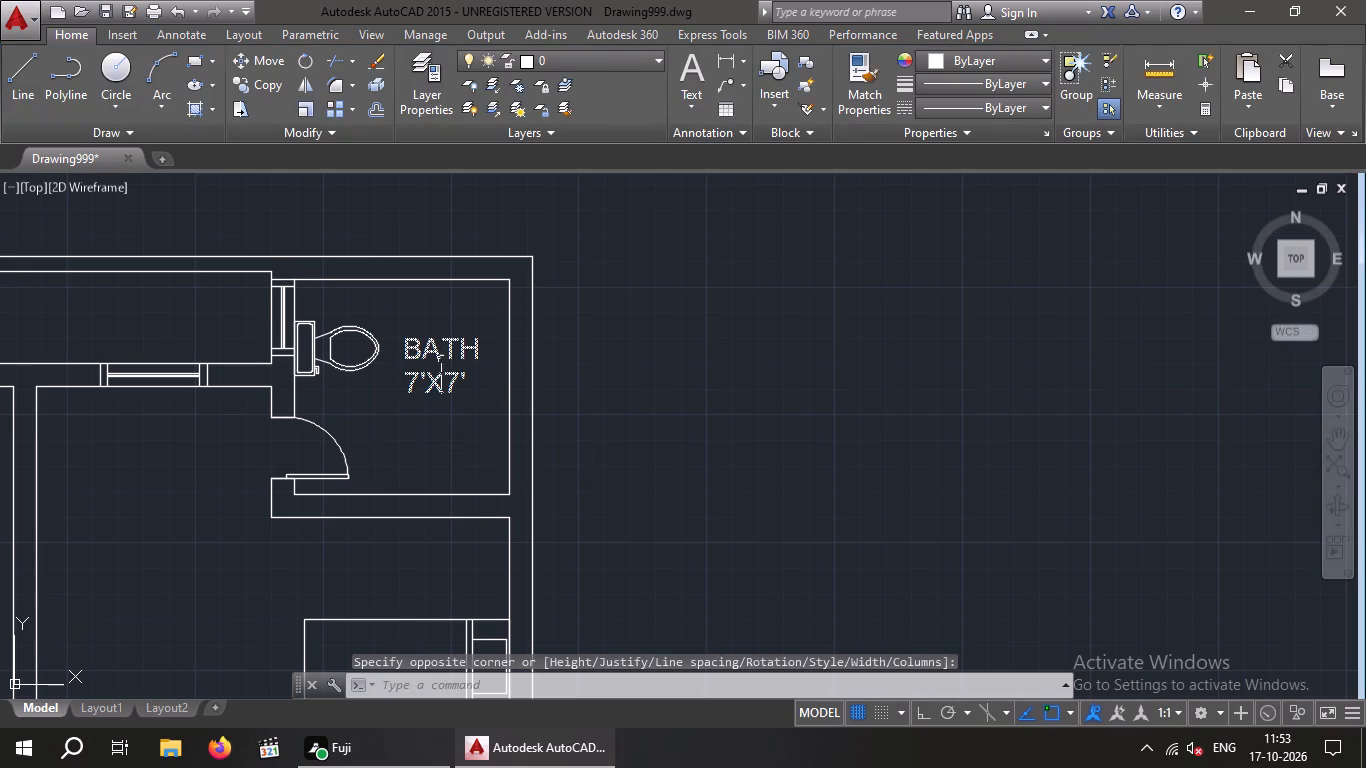
Change the room name in the northeast bathroom's label to "BATH / WC".
{"action": "double_click", "coordinate": [442, 359]}
{"action": "left_click", "coordinate": [486, 350]}
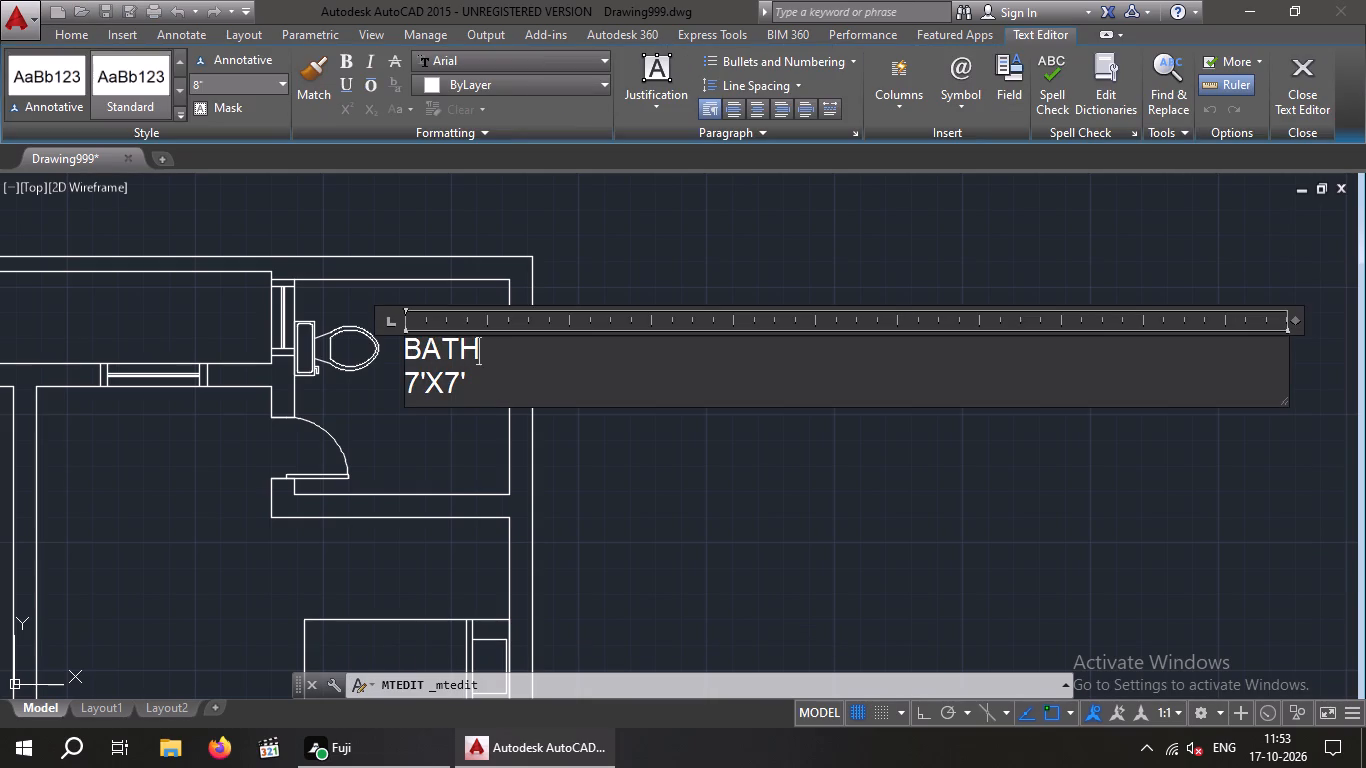
{"action": "key", "text": "space"}
{"action": "type", "text": "/"}
{"action": "key", "text": "space"}
{"action": "key", "text": "t"}
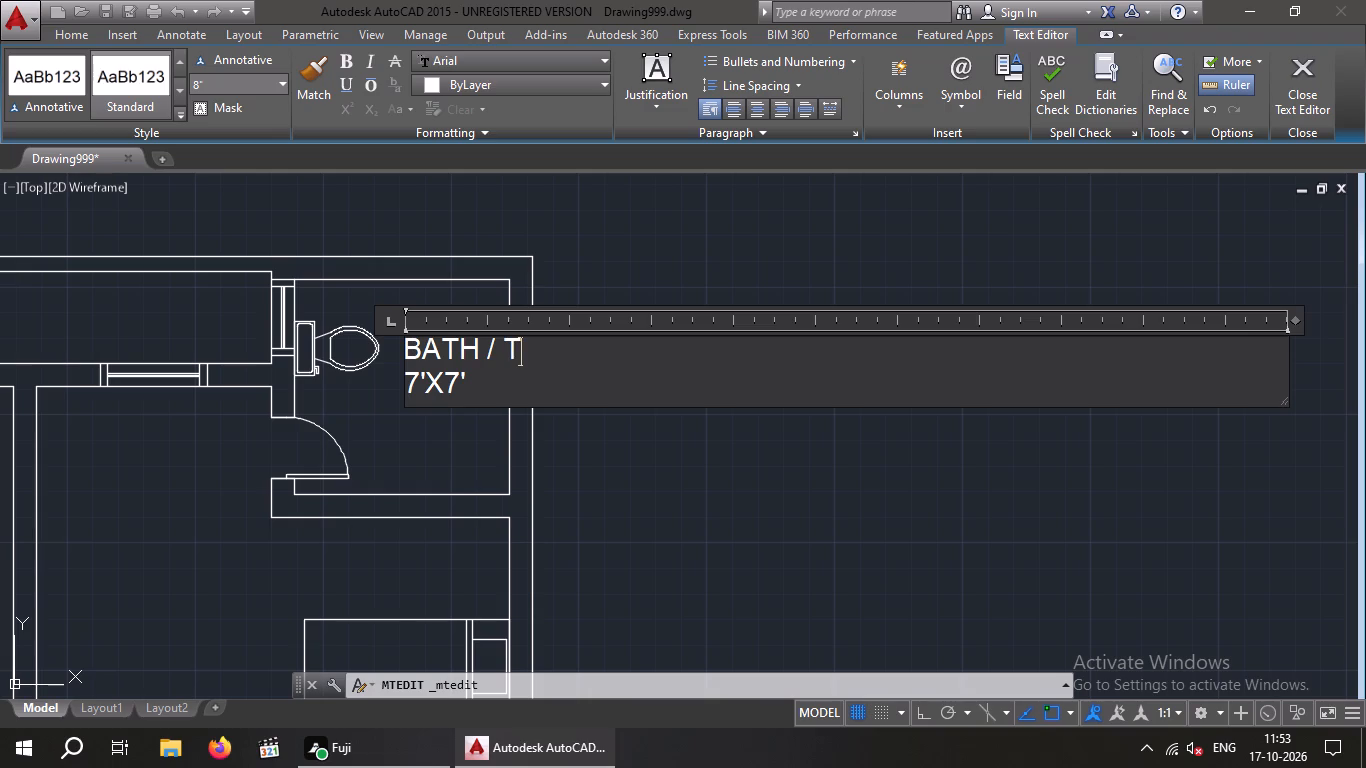
{"action": "key", "text": "BackSpace"}
{"action": "type", "text": "WC"}
{"action": "left_click", "coordinate": [591, 275]}
Move the "BATH / WC" label southwest, between the toilet and the door swing, so it fits inside the northeast bathroom.
{"action": "scroll", "coordinate": [595, 306], "scroll_direction": "down", "scroll_amount": 3}
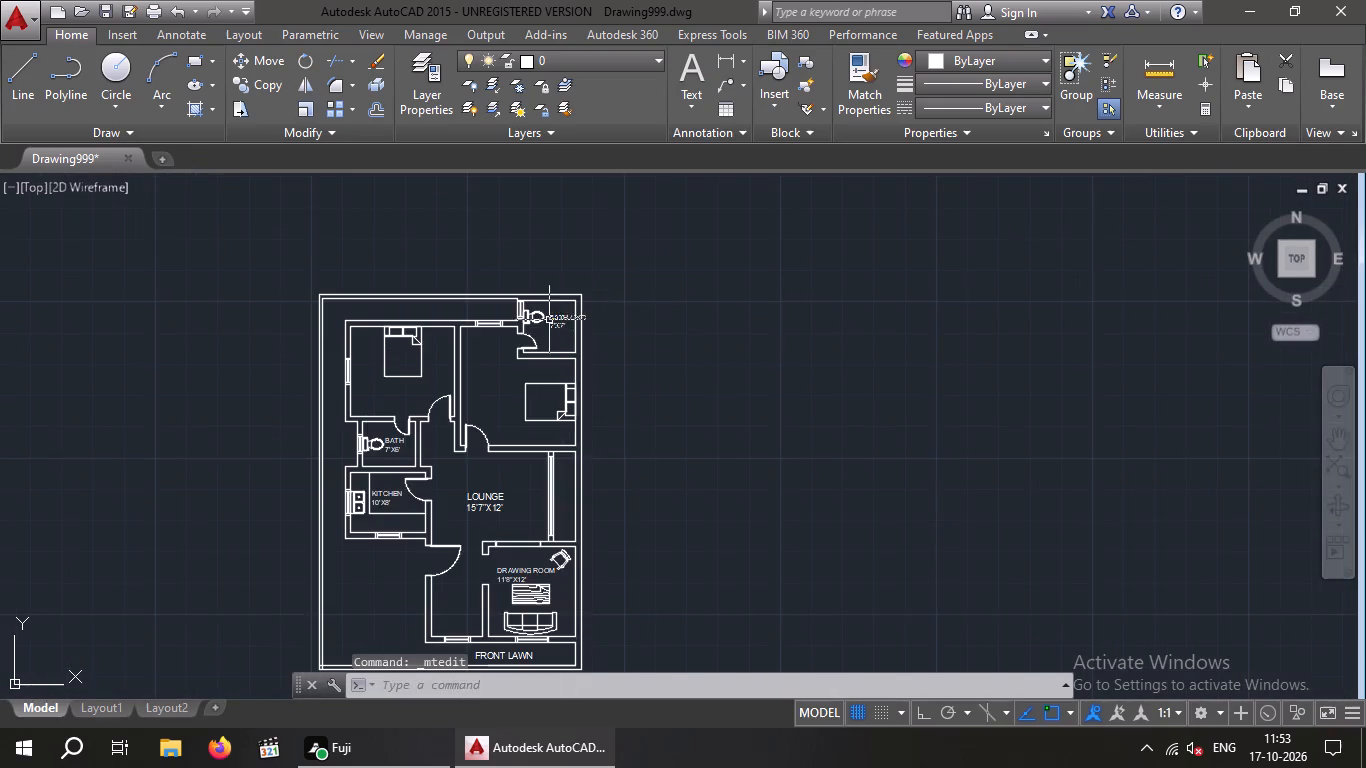
{"action": "scroll", "coordinate": [549, 320], "scroll_direction": "up", "scroll_amount": 3}
{"action": "left_click", "coordinate": [567, 331]}
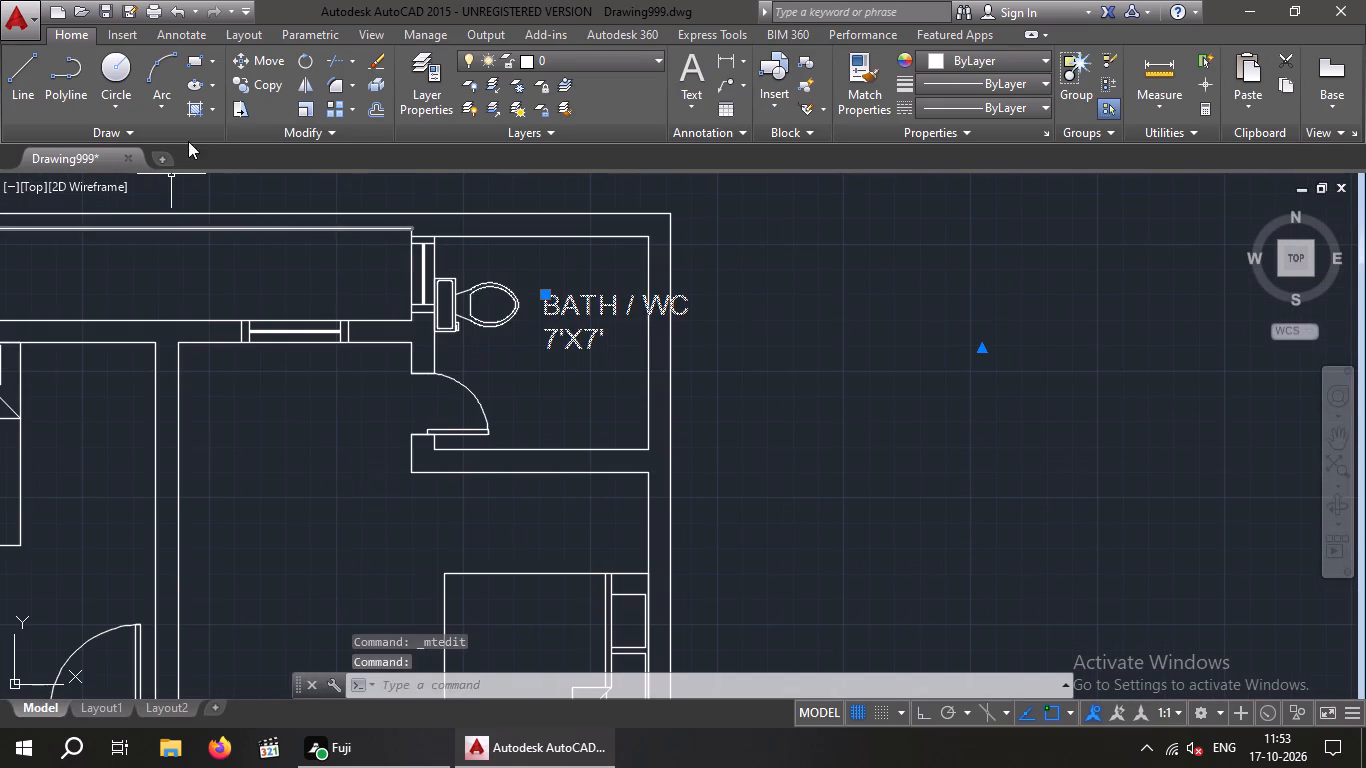
{"action": "left_click", "coordinate": [249, 64]}
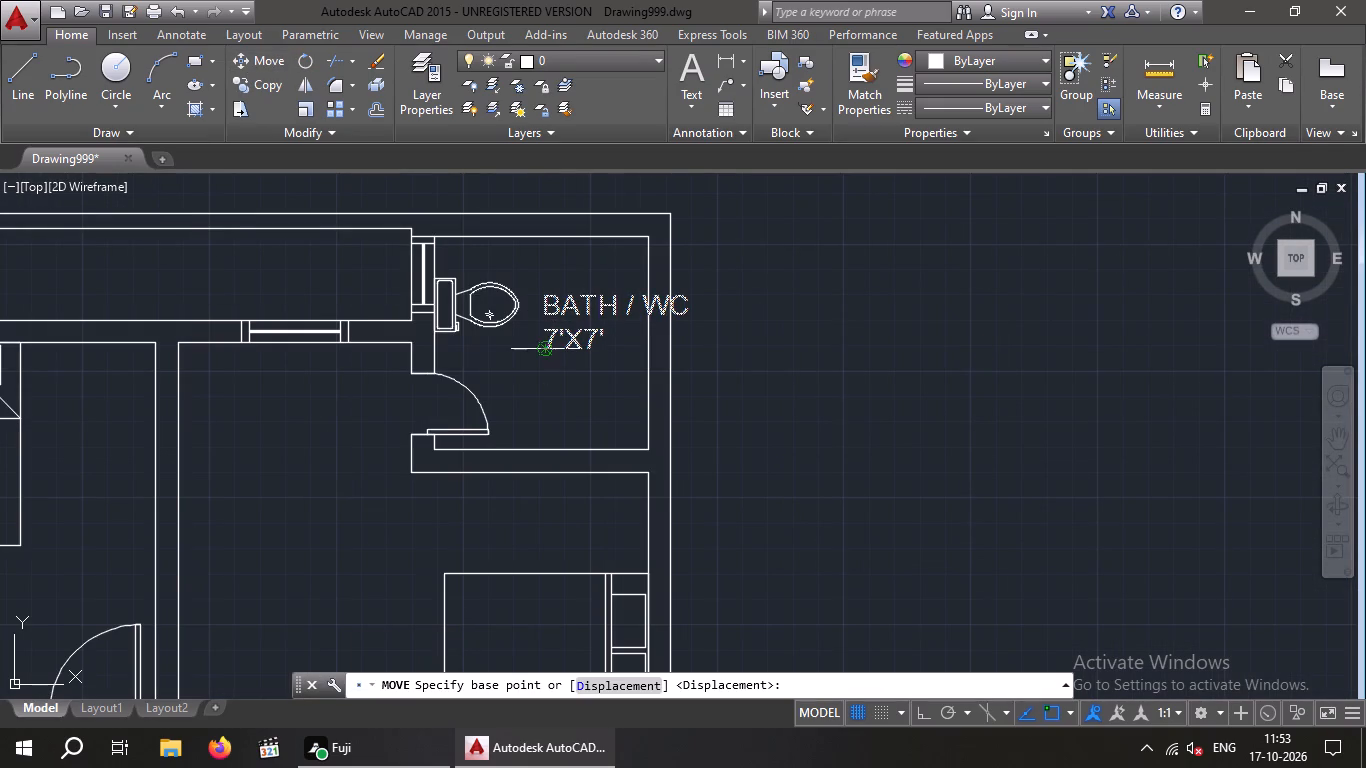
{"action": "left_click", "coordinate": [544, 346]}
{"action": "scroll", "coordinate": [485, 406], "scroll_direction": "up", "scroll_amount": 2}
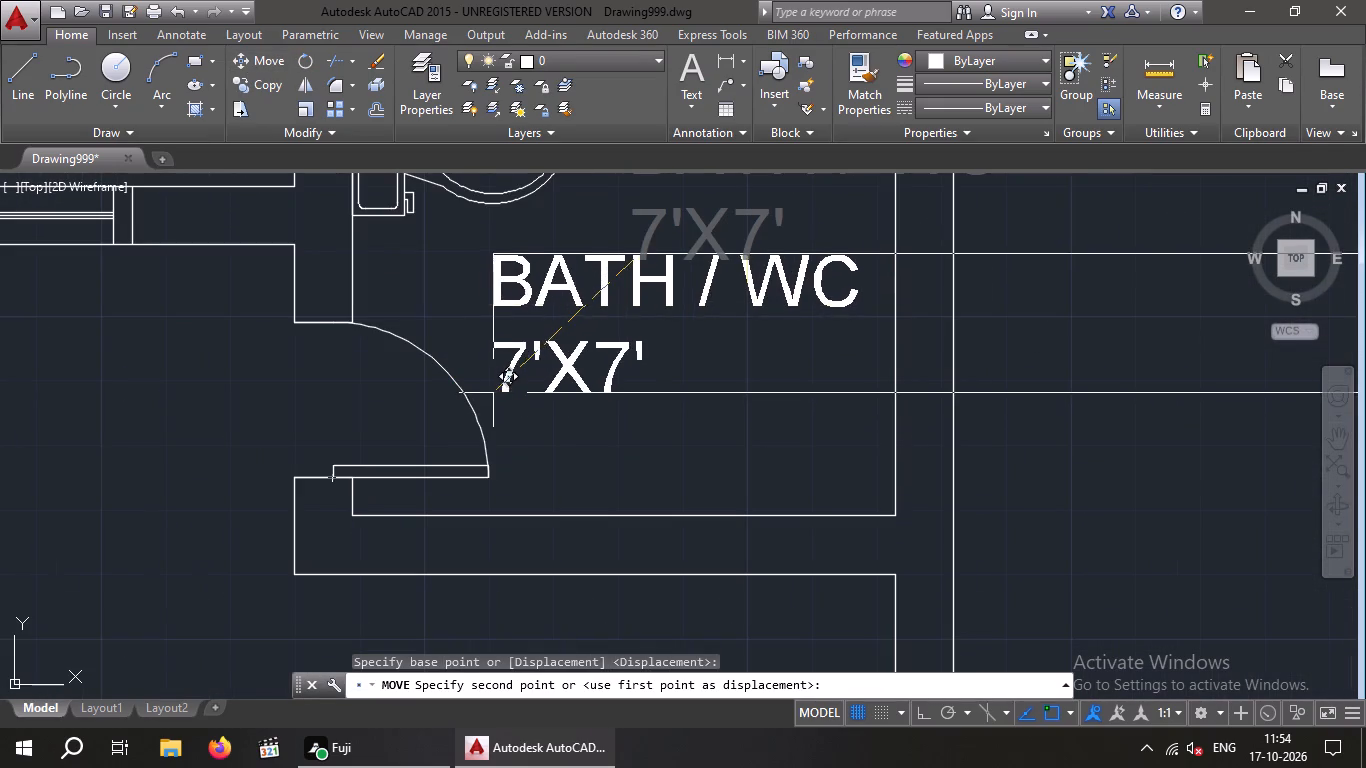
{"action": "left_click", "coordinate": [478, 378]}
{"action": "scroll", "coordinate": [500, 375], "scroll_direction": "down", "scroll_amount": 2}
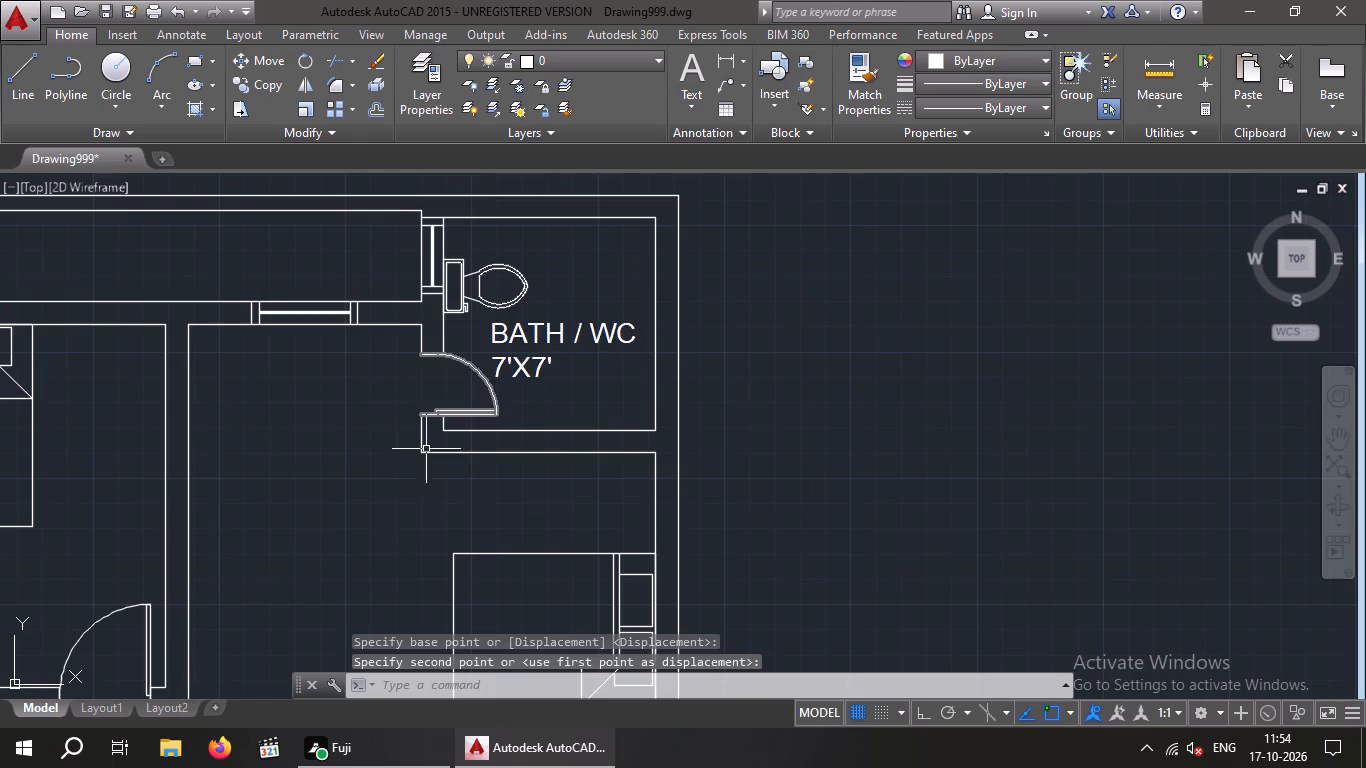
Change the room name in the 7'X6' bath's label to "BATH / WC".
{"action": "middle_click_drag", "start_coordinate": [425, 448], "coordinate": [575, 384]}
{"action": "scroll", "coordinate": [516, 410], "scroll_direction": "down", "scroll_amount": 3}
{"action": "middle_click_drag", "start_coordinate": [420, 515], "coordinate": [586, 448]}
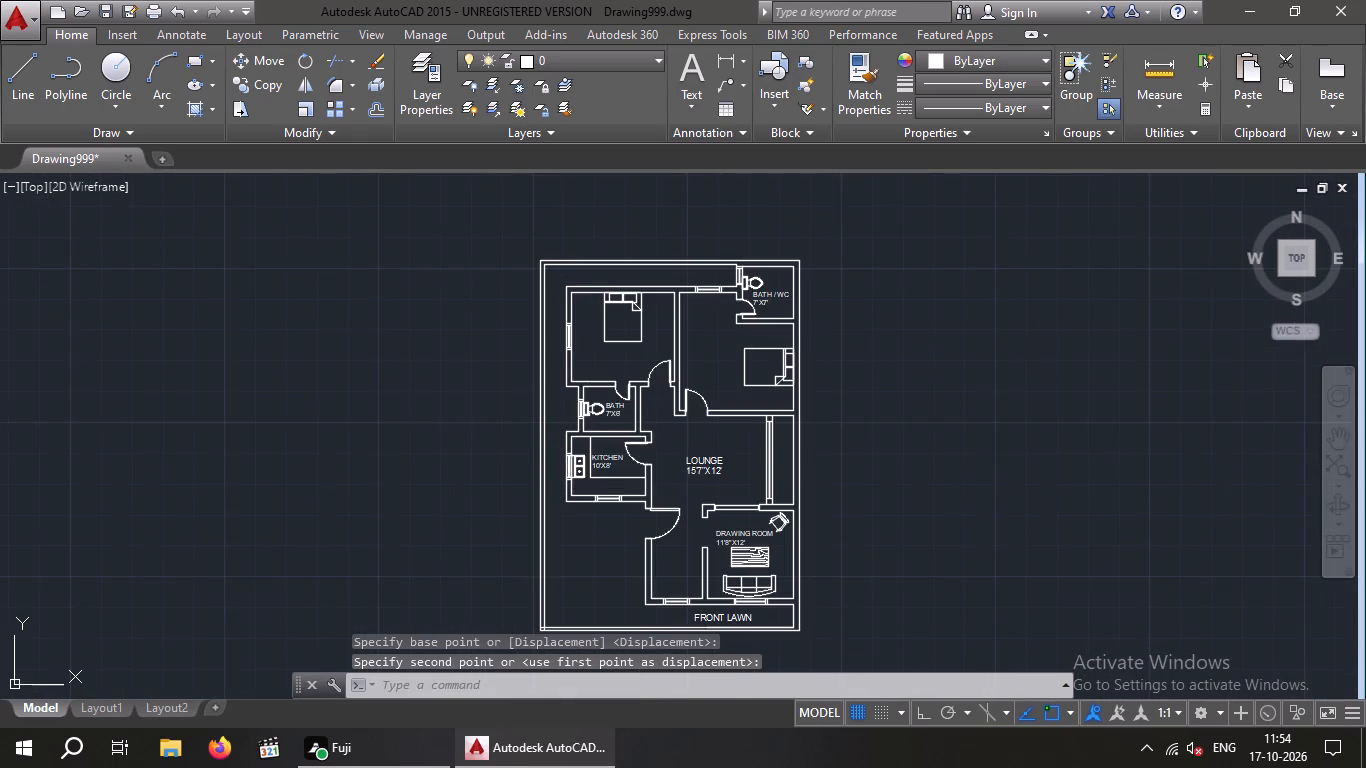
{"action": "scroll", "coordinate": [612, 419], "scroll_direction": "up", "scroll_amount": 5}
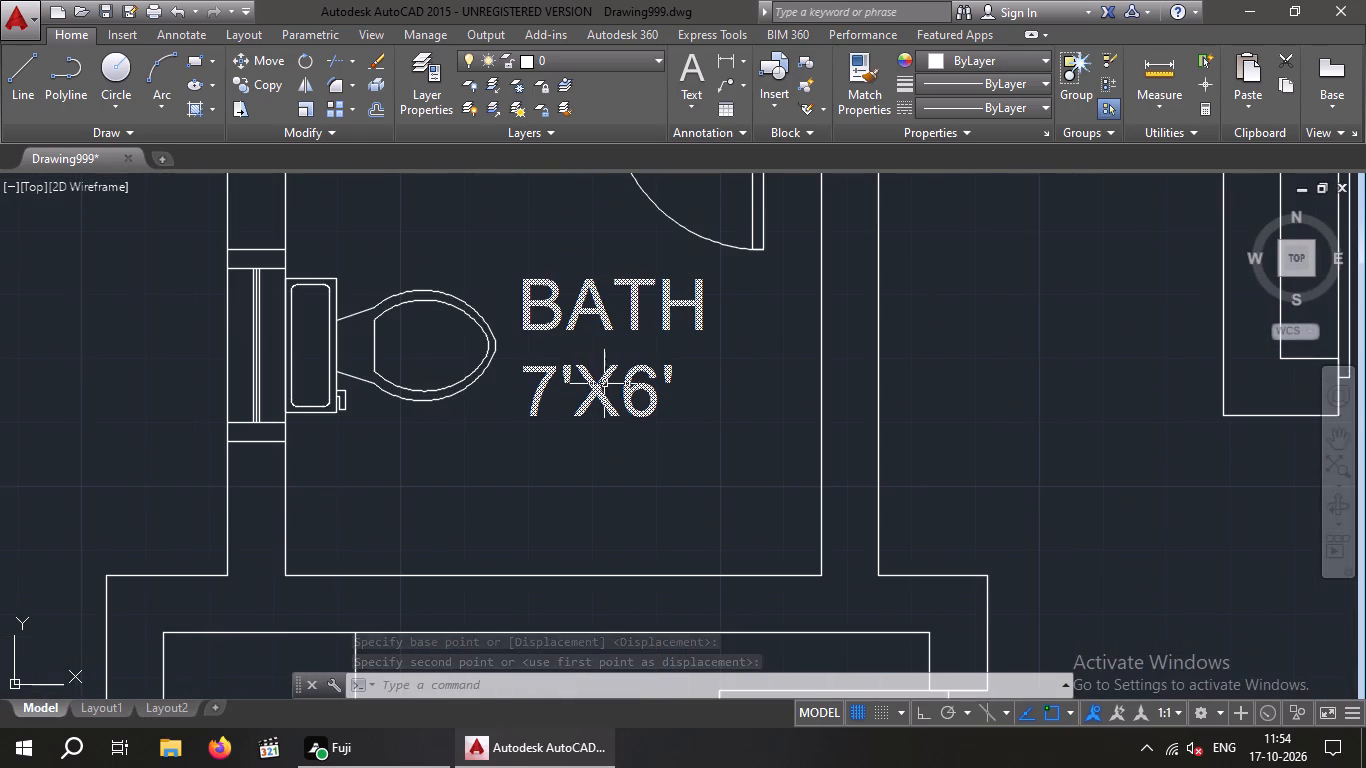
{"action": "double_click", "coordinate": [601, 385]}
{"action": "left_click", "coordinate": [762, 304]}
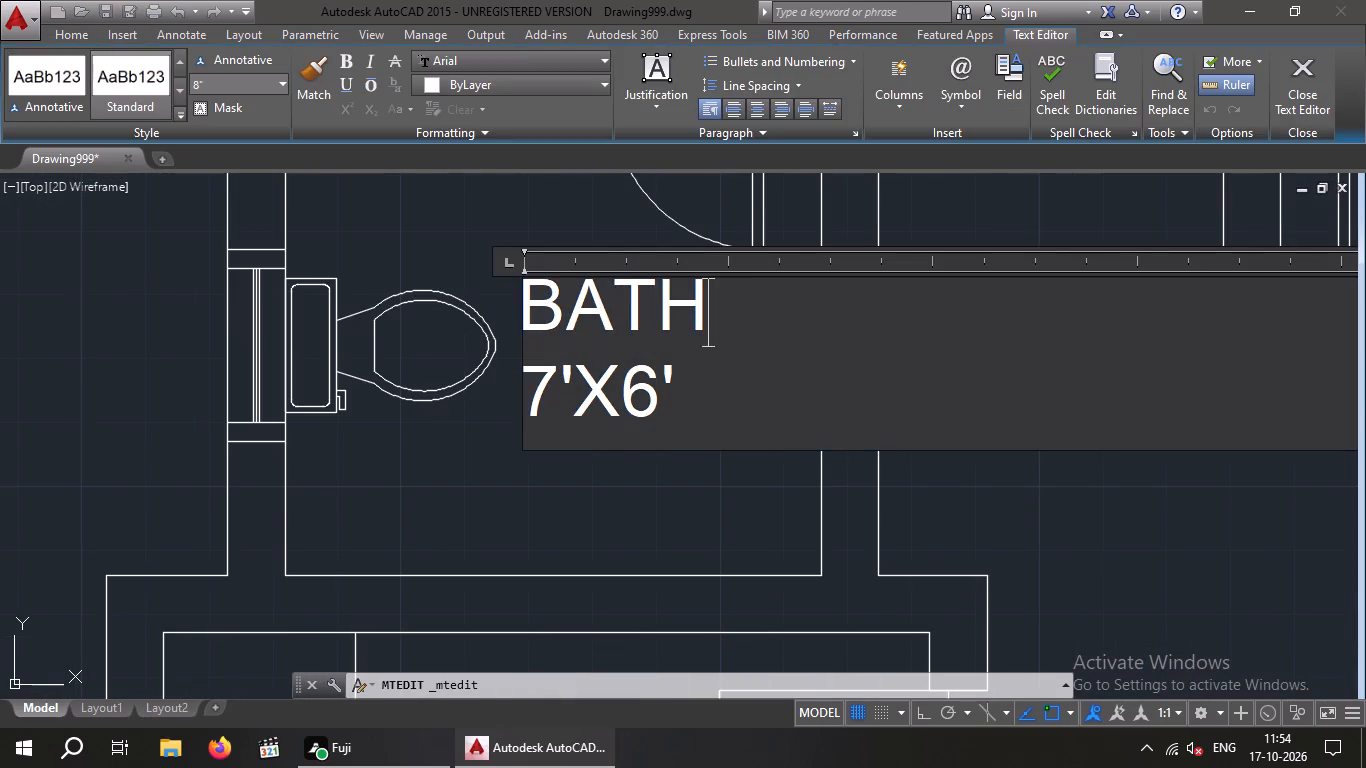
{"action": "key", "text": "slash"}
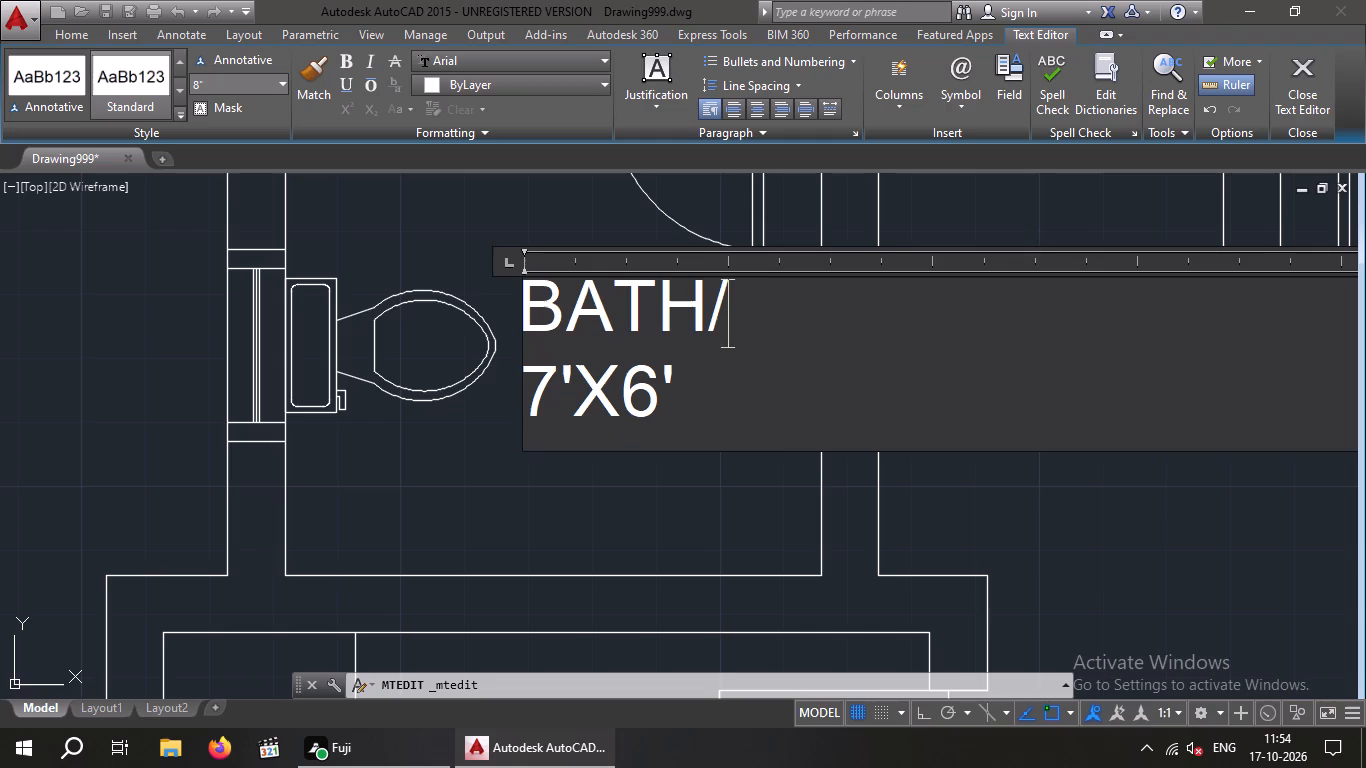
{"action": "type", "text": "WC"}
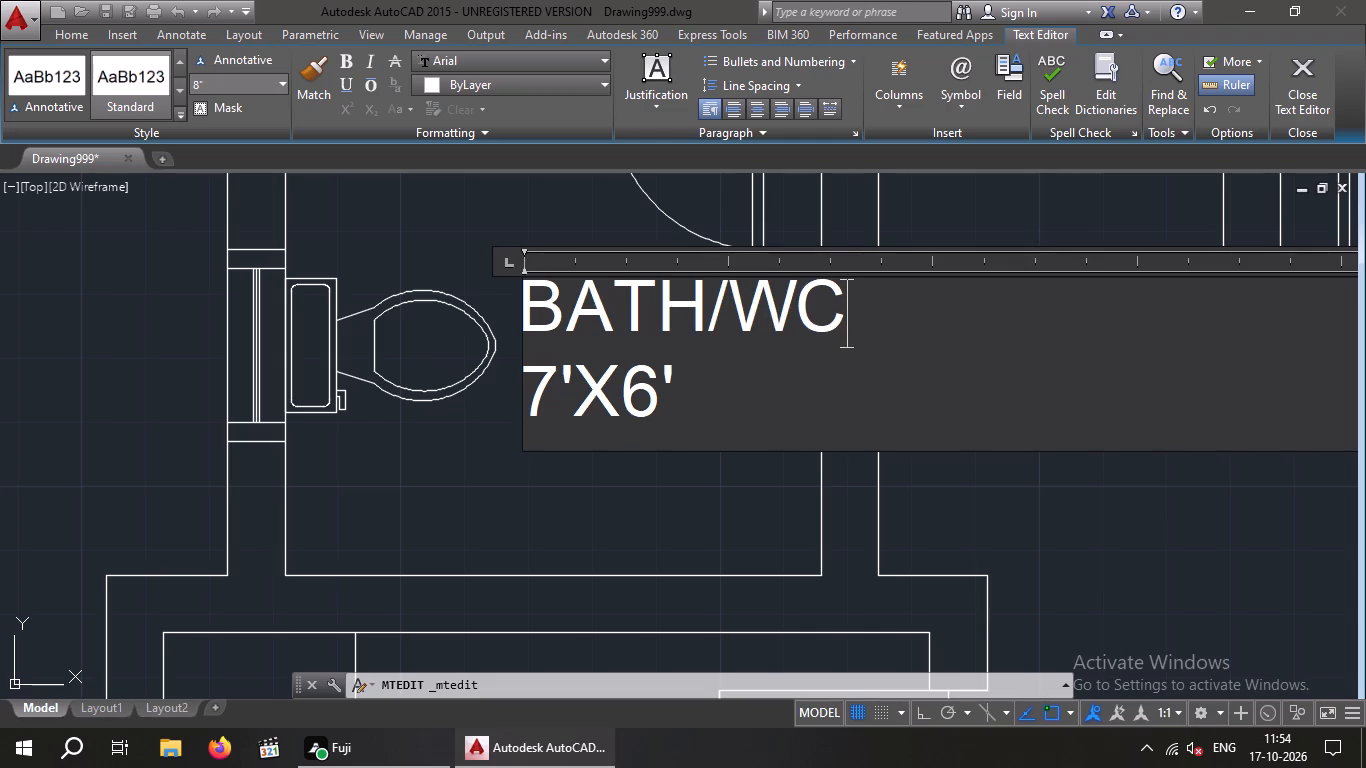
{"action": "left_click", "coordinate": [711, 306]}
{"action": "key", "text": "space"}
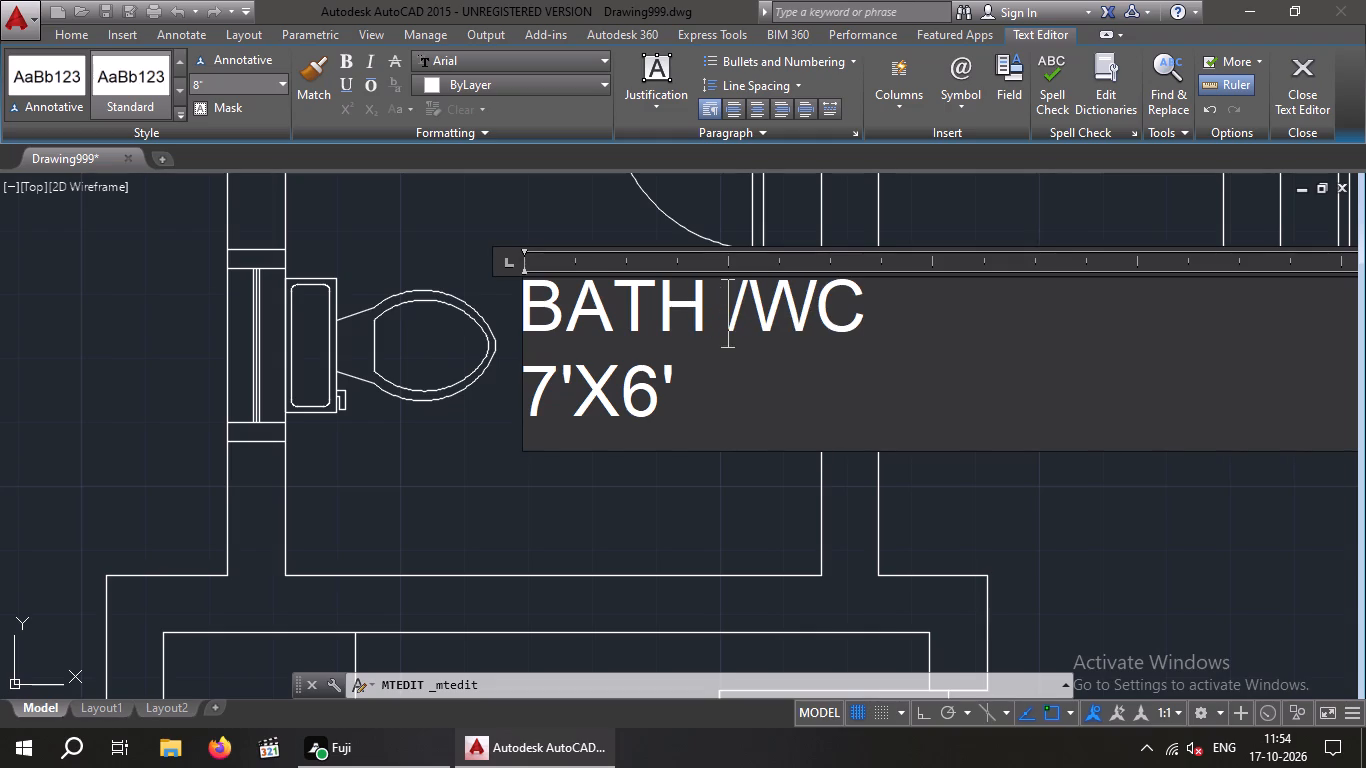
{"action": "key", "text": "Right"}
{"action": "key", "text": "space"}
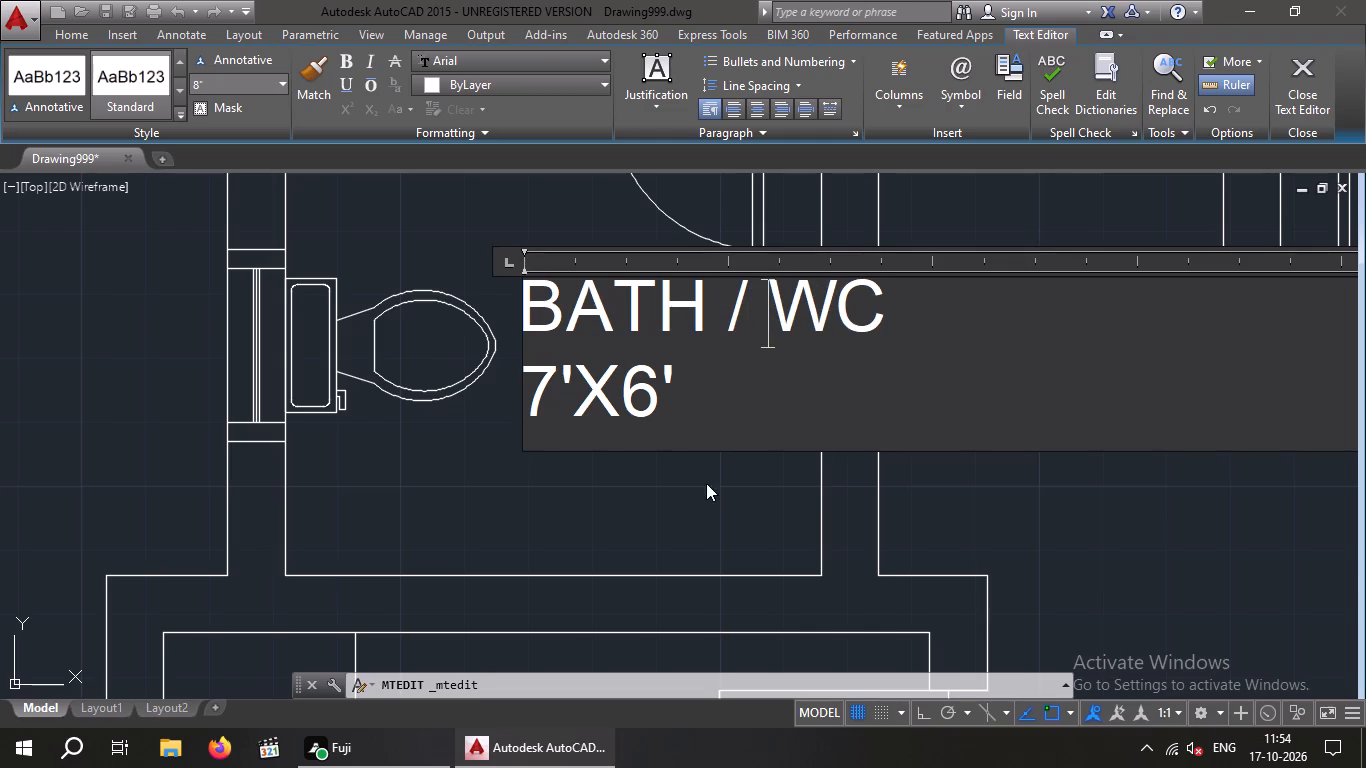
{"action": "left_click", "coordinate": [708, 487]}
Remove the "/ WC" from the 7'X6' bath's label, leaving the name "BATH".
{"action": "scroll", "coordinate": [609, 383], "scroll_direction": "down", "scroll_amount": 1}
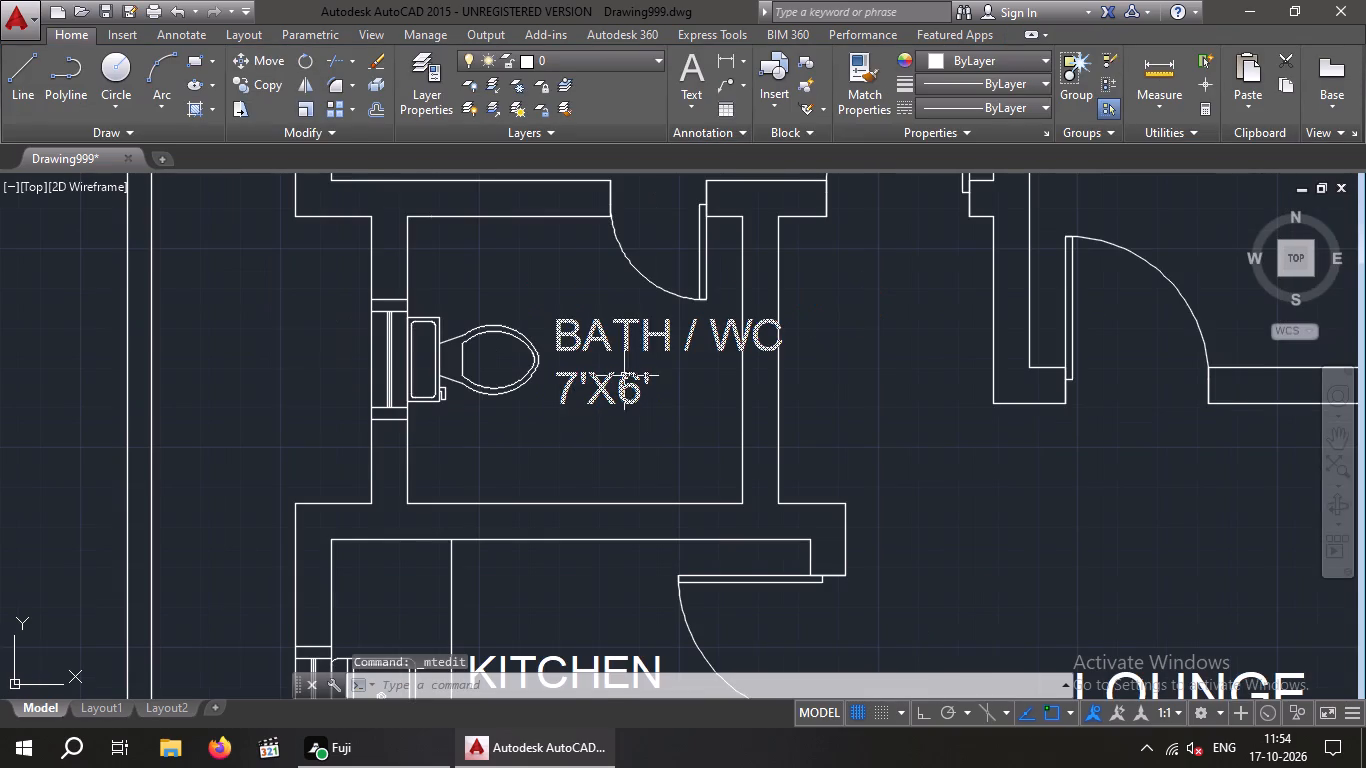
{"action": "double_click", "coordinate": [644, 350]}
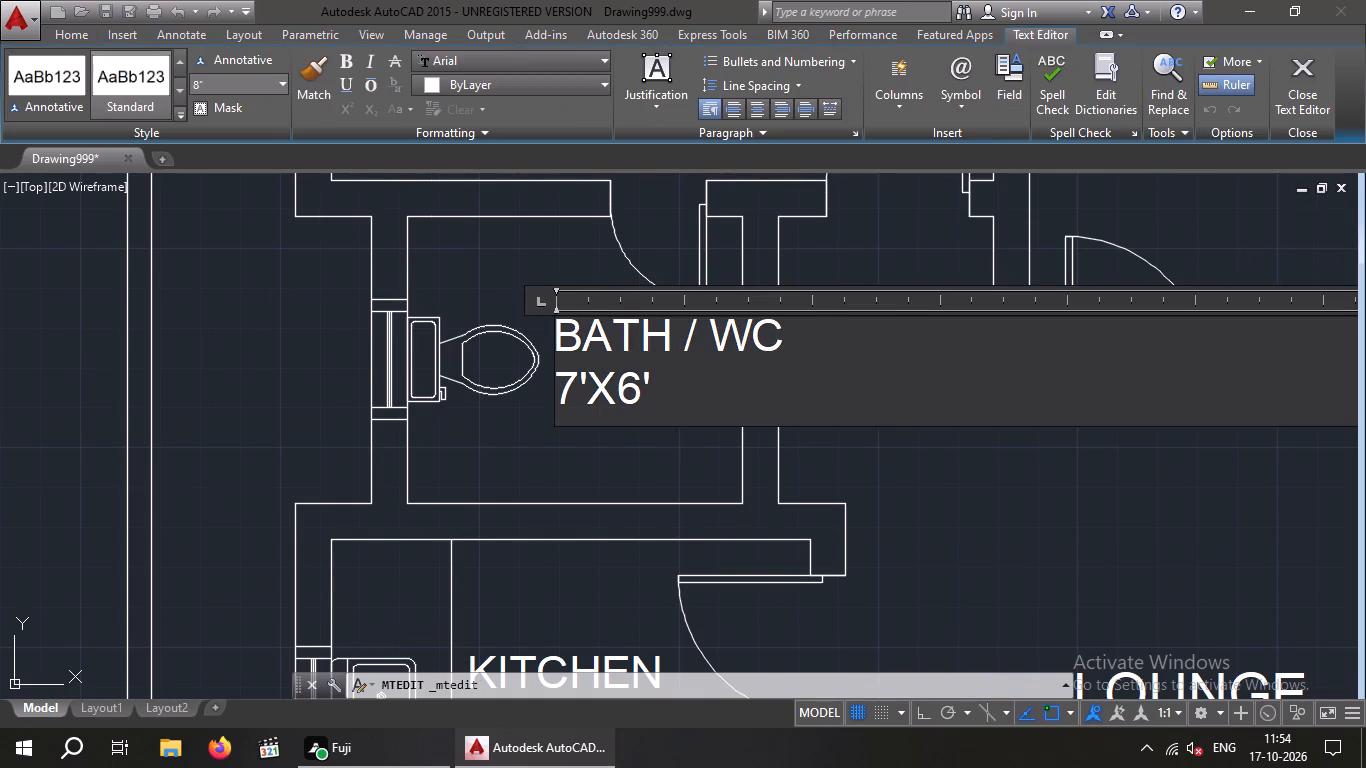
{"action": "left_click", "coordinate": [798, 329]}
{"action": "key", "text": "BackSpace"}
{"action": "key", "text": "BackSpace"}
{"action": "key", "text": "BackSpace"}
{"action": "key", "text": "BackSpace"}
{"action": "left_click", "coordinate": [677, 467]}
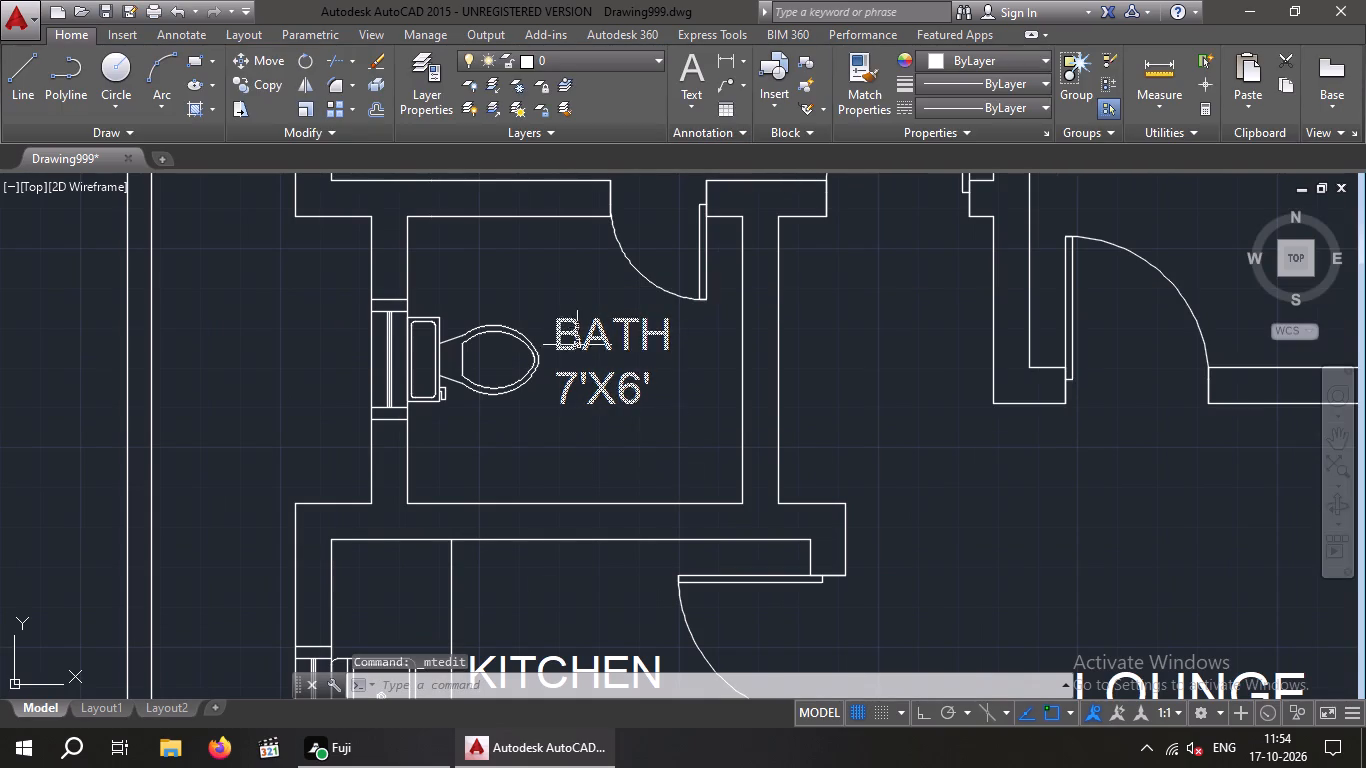
Measure the northwest bedroom's east-west inside width along its north wall with a temporary linear dimension.
{"action": "scroll", "coordinate": [571, 330], "scroll_direction": "down", "scroll_amount": 2}
{"action": "middle_click_drag", "start_coordinate": [660, 398], "coordinate": [574, 439]}
{"action": "scroll", "coordinate": [613, 449], "scroll_direction": "down", "scroll_amount": 2}
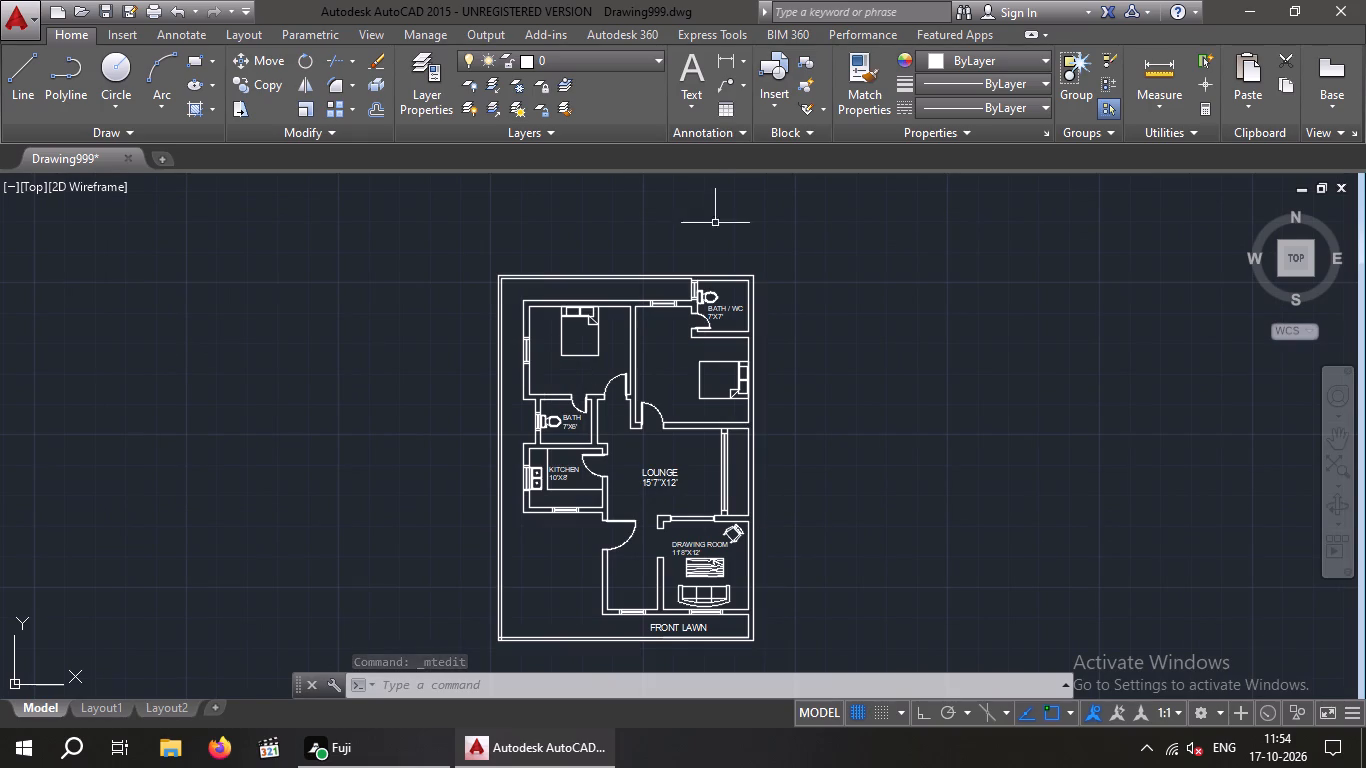
{"action": "left_click", "coordinate": [730, 58]}
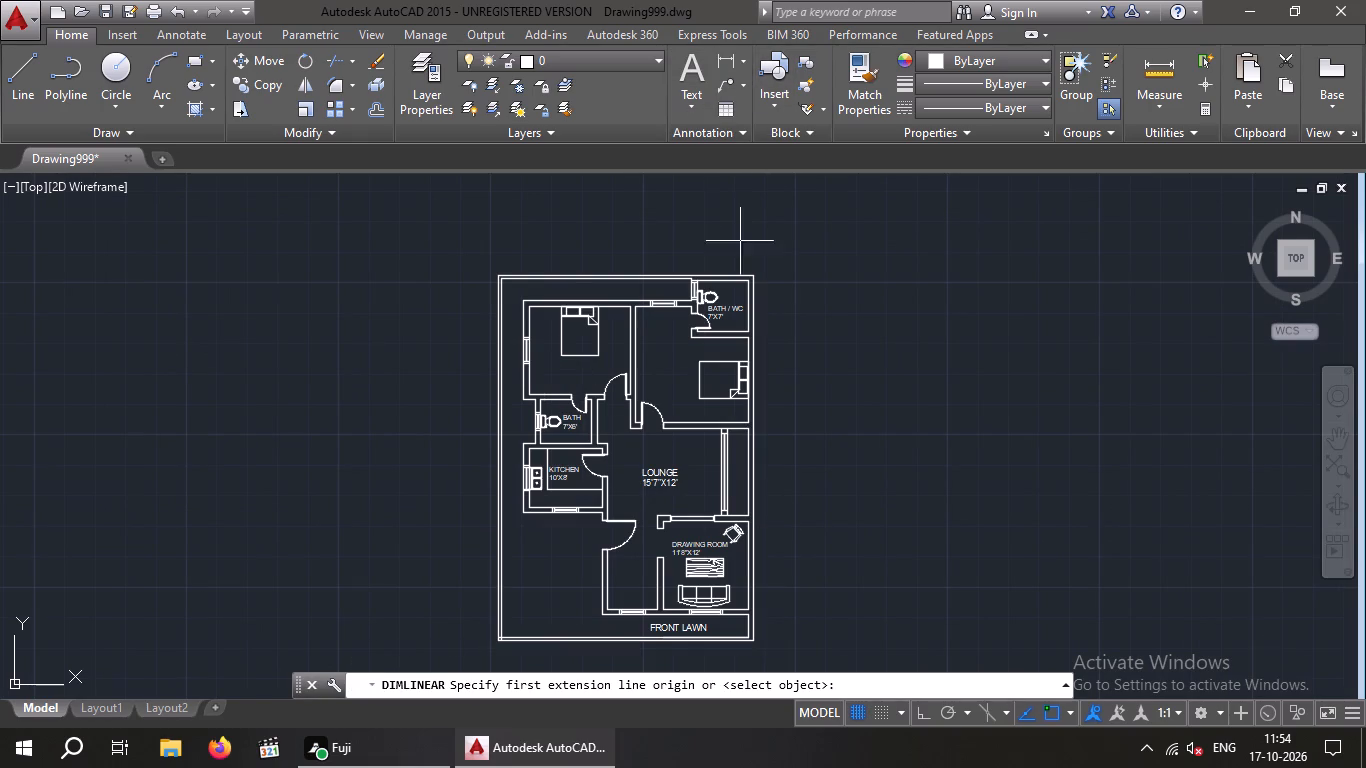
{"action": "scroll", "coordinate": [553, 307], "scroll_direction": "up", "scroll_amount": 5}
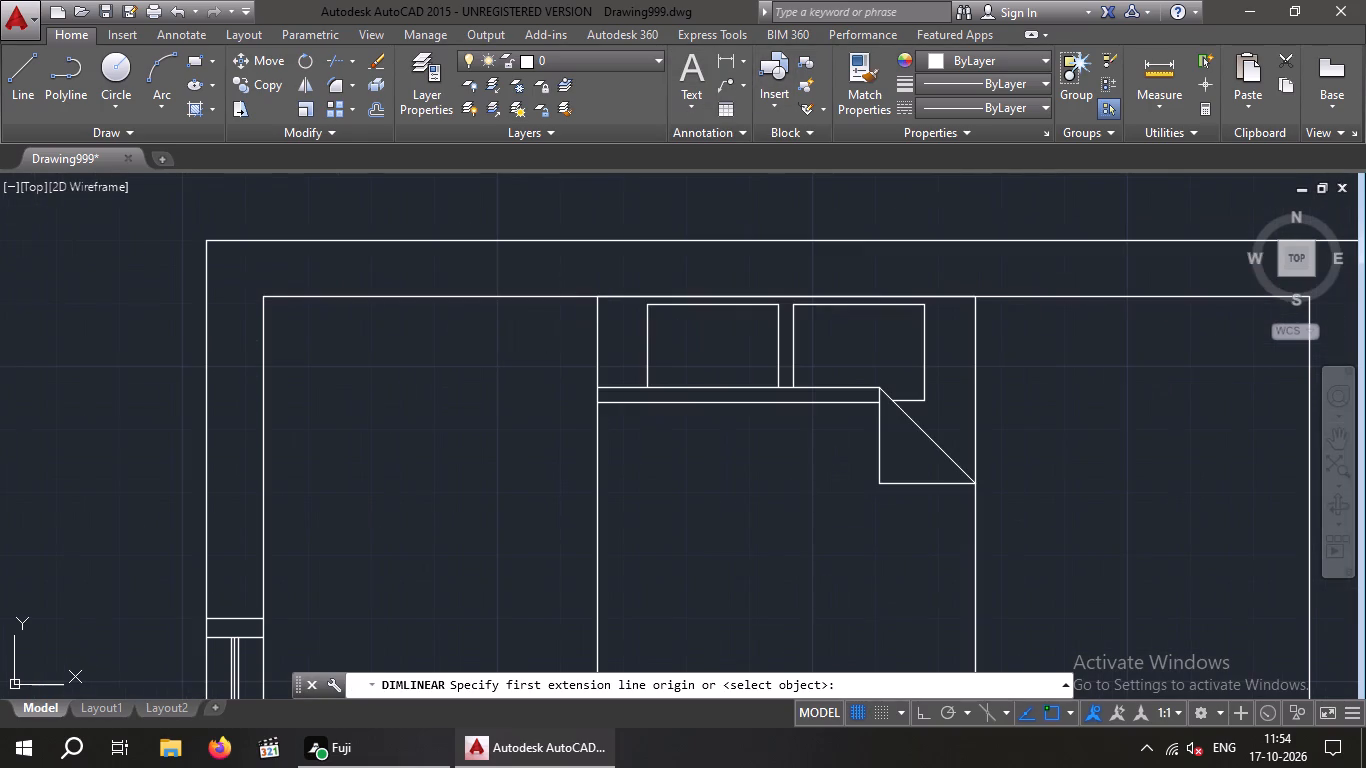
{"action": "left_click", "coordinate": [261, 299]}
{"action": "scroll", "coordinate": [302, 294], "scroll_direction": "down", "scroll_amount": 4}
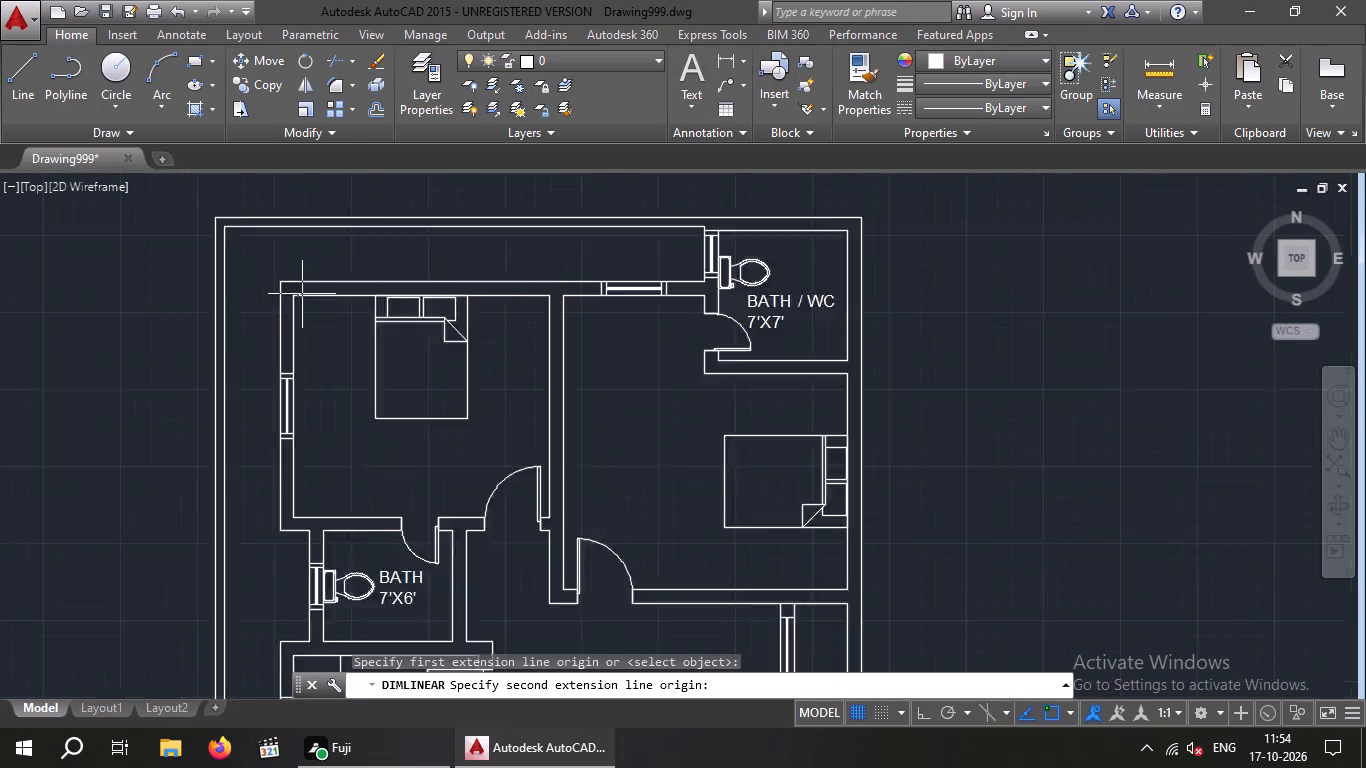
{"action": "scroll", "coordinate": [449, 300], "scroll_direction": "up", "scroll_amount": 4}
{"action": "left_click", "coordinate": [479, 278]}
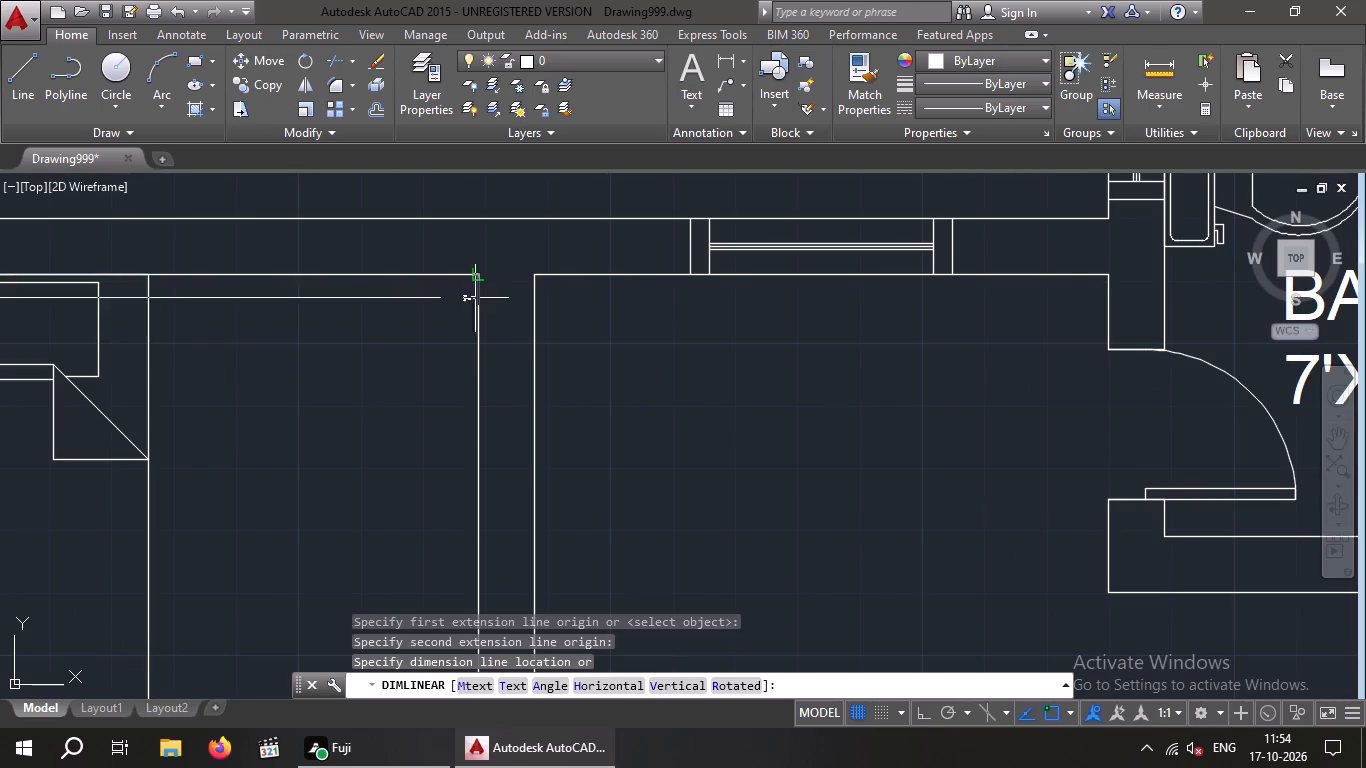
{"action": "scroll", "coordinate": [472, 315], "scroll_direction": "down", "scroll_amount": 1}
{"action": "scroll", "coordinate": [412, 435], "scroll_direction": "up", "scroll_amount": 1}
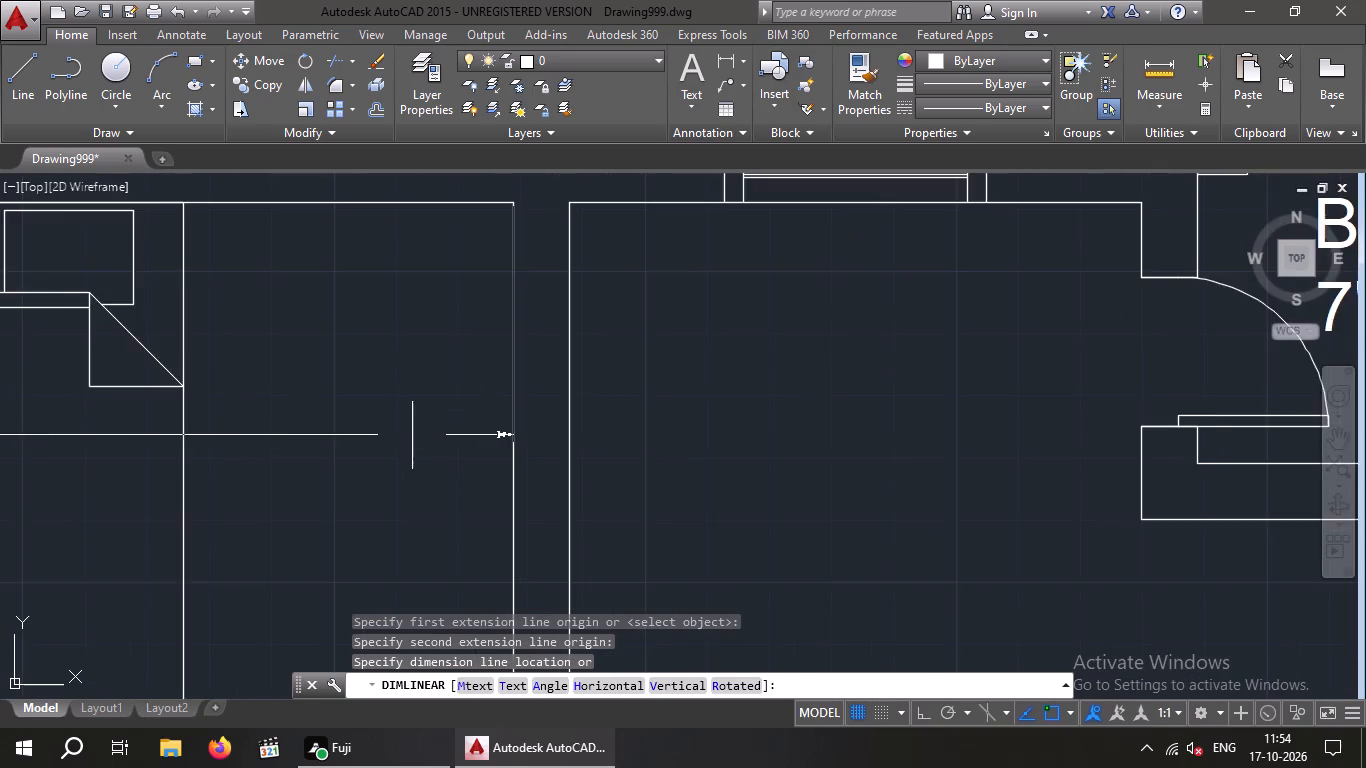
{"action": "middle_click_drag", "start_coordinate": [412, 435], "coordinate": [619, 406]}
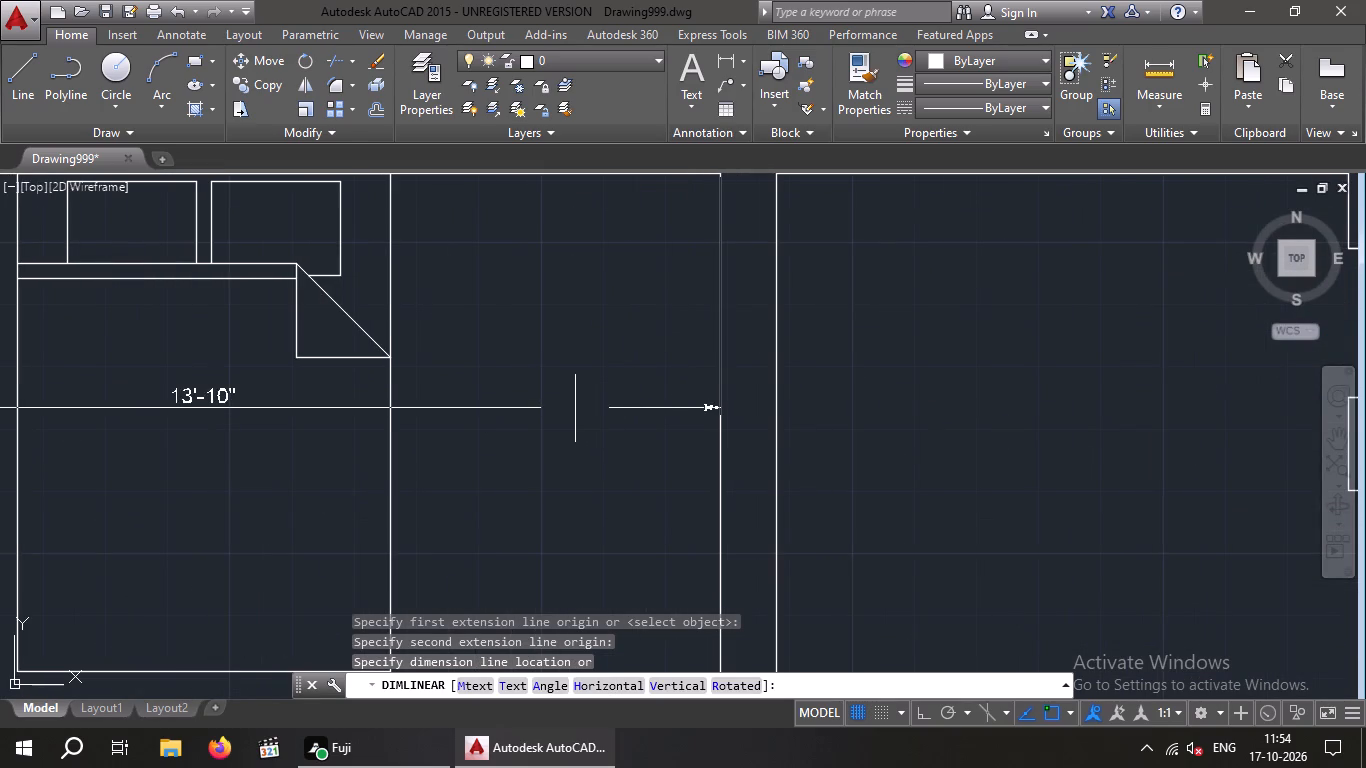
{"action": "scroll", "coordinate": [571, 408], "scroll_direction": "up", "scroll_amount": 2}
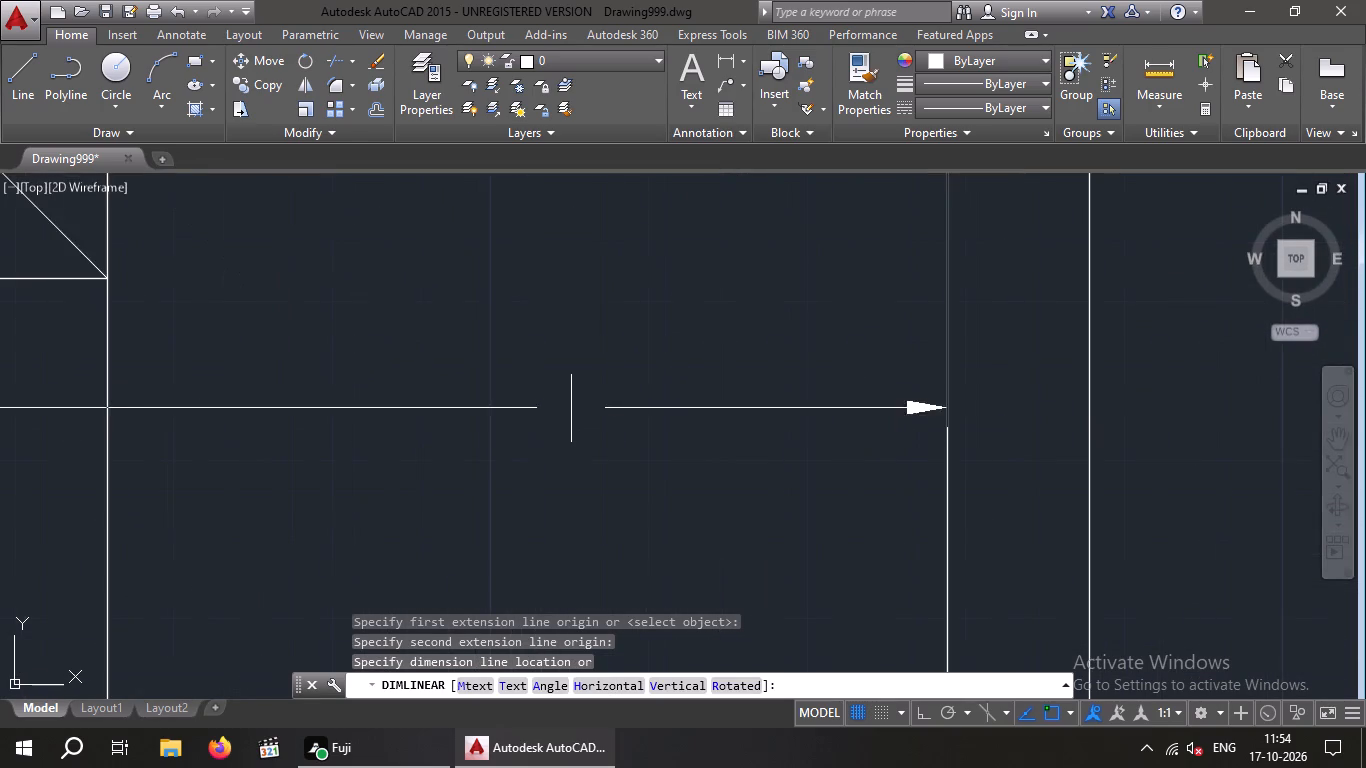
{"action": "middle_click_drag", "start_coordinate": [586, 407], "coordinate": [786, 403]}
{"action": "scroll", "coordinate": [802, 410], "scroll_direction": "down", "scroll_amount": 1}
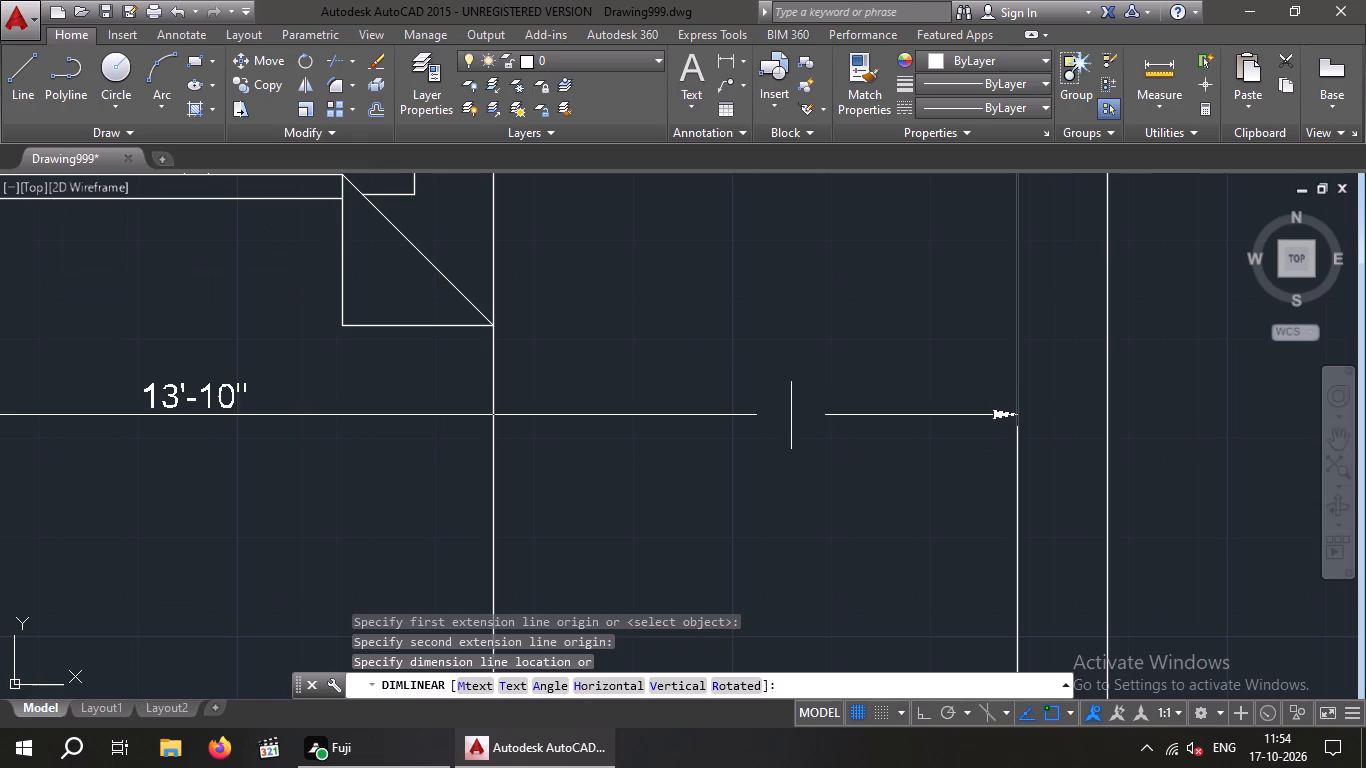
{"action": "key", "text": "space"}
Measure the northwest bedroom's north-south inside length along its west wall with a temporary linear dimension.
{"action": "scroll", "coordinate": [746, 402], "scroll_direction": "down", "scroll_amount": 4}
{"action": "key", "text": "space"}
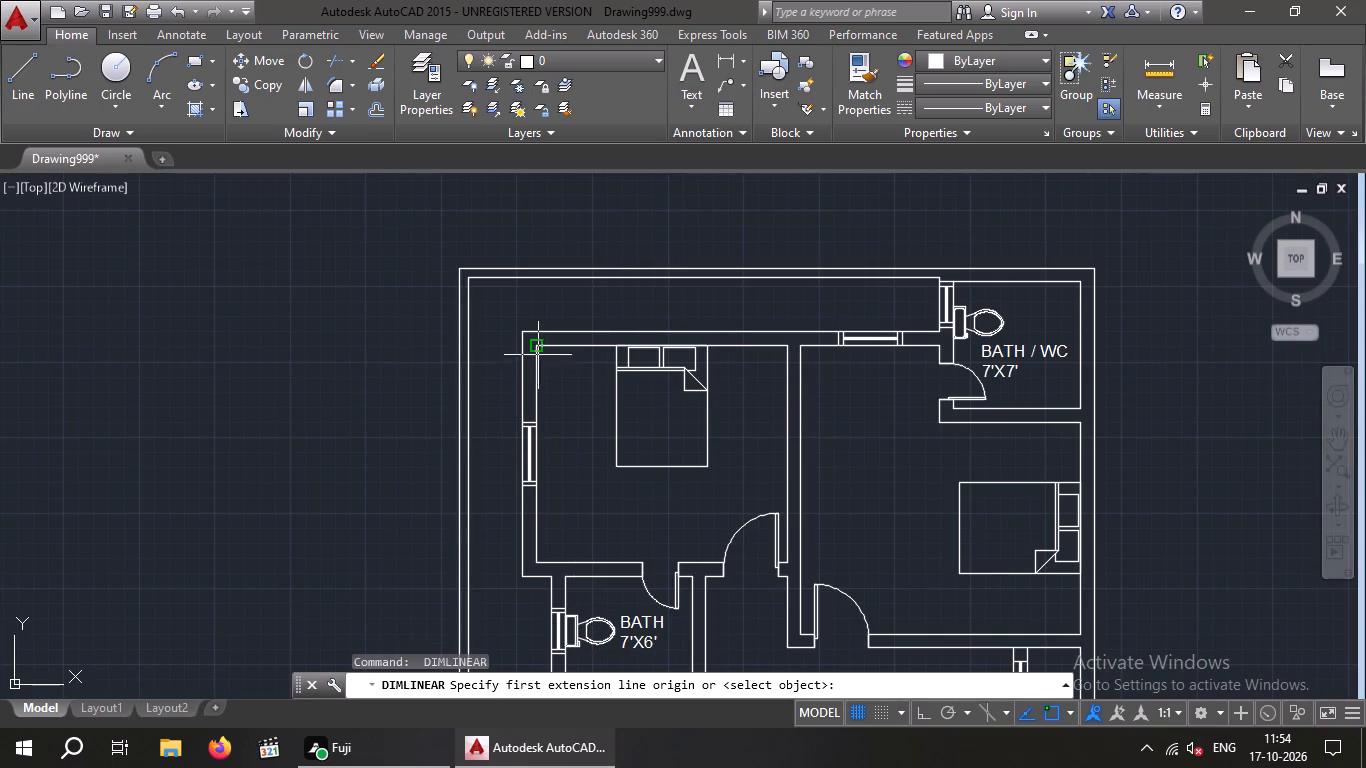
{"action": "left_click", "coordinate": [539, 346]}
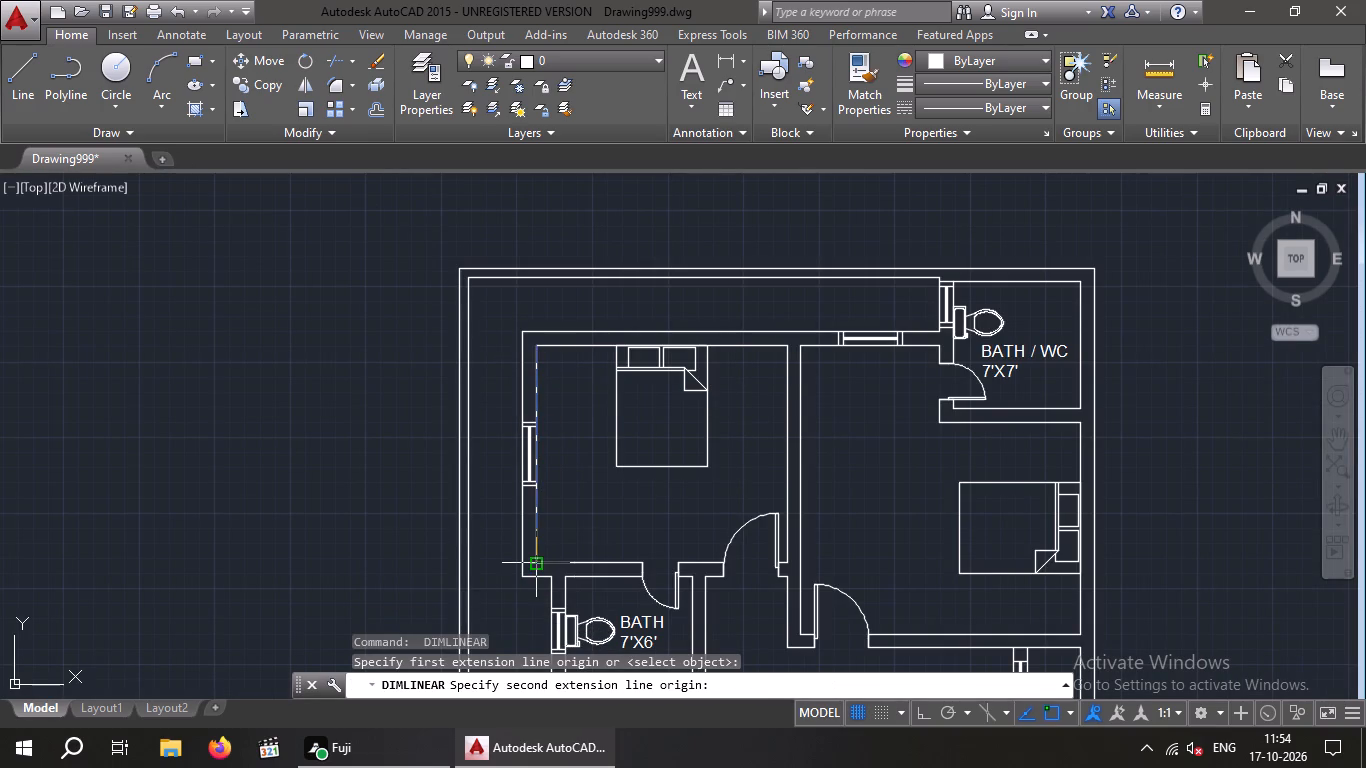
{"action": "left_click", "coordinate": [535, 559]}
{"action": "scroll", "coordinate": [565, 544], "scroll_direction": "up", "scroll_amount": 3}
{"action": "key", "text": "space"}
{"action": "scroll", "coordinate": [566, 514], "scroll_direction": "down", "scroll_amount": 2}
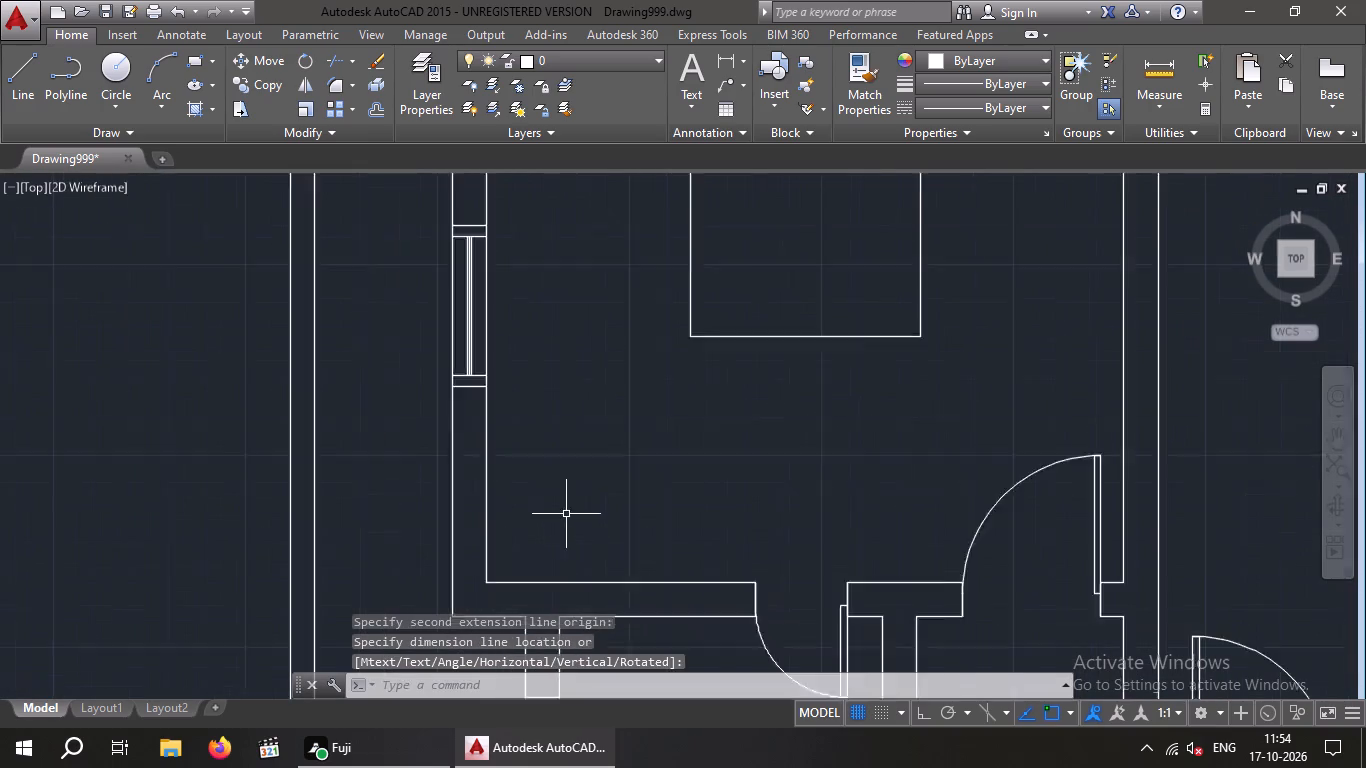
{"action": "scroll", "coordinate": [566, 514], "scroll_direction": "down", "scroll_amount": 1}
{"action": "right_click", "coordinate": [608, 493]}
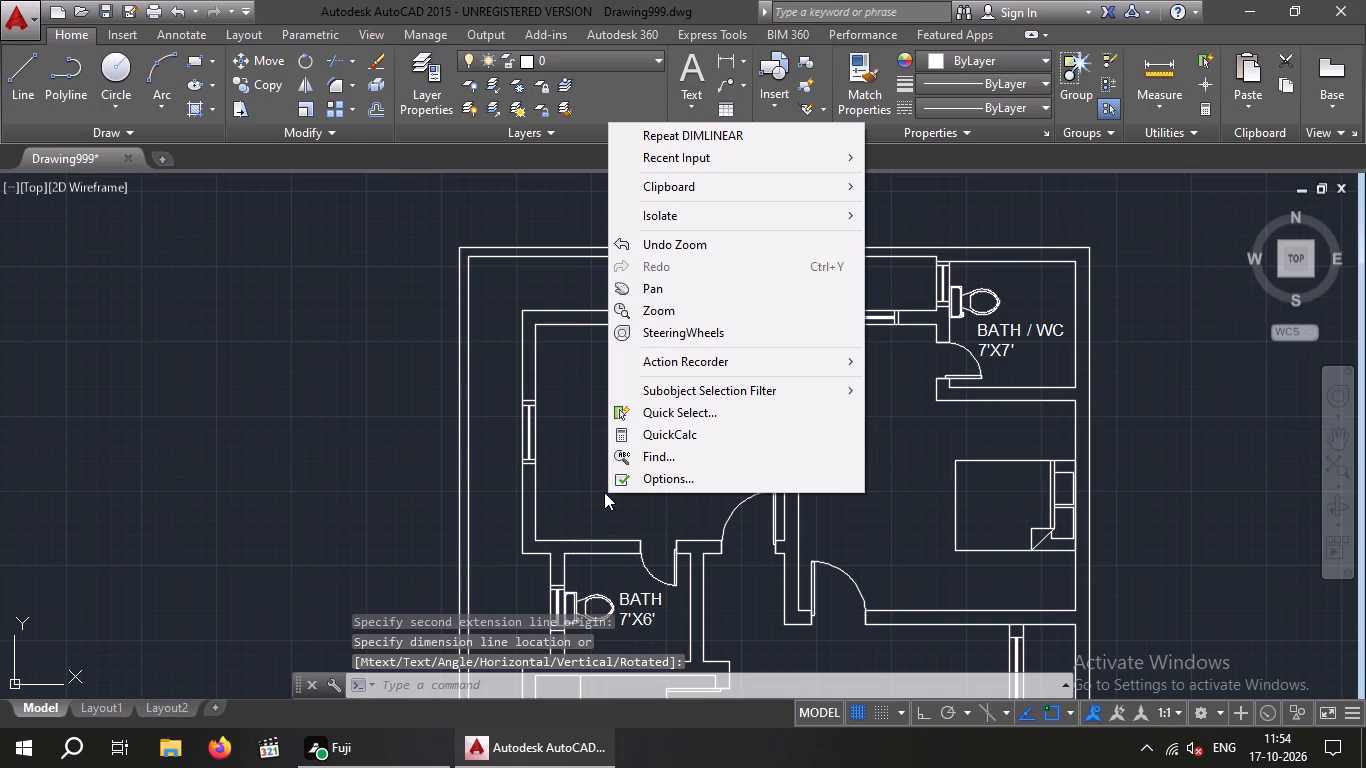
{"action": "key", "text": "Escape"}
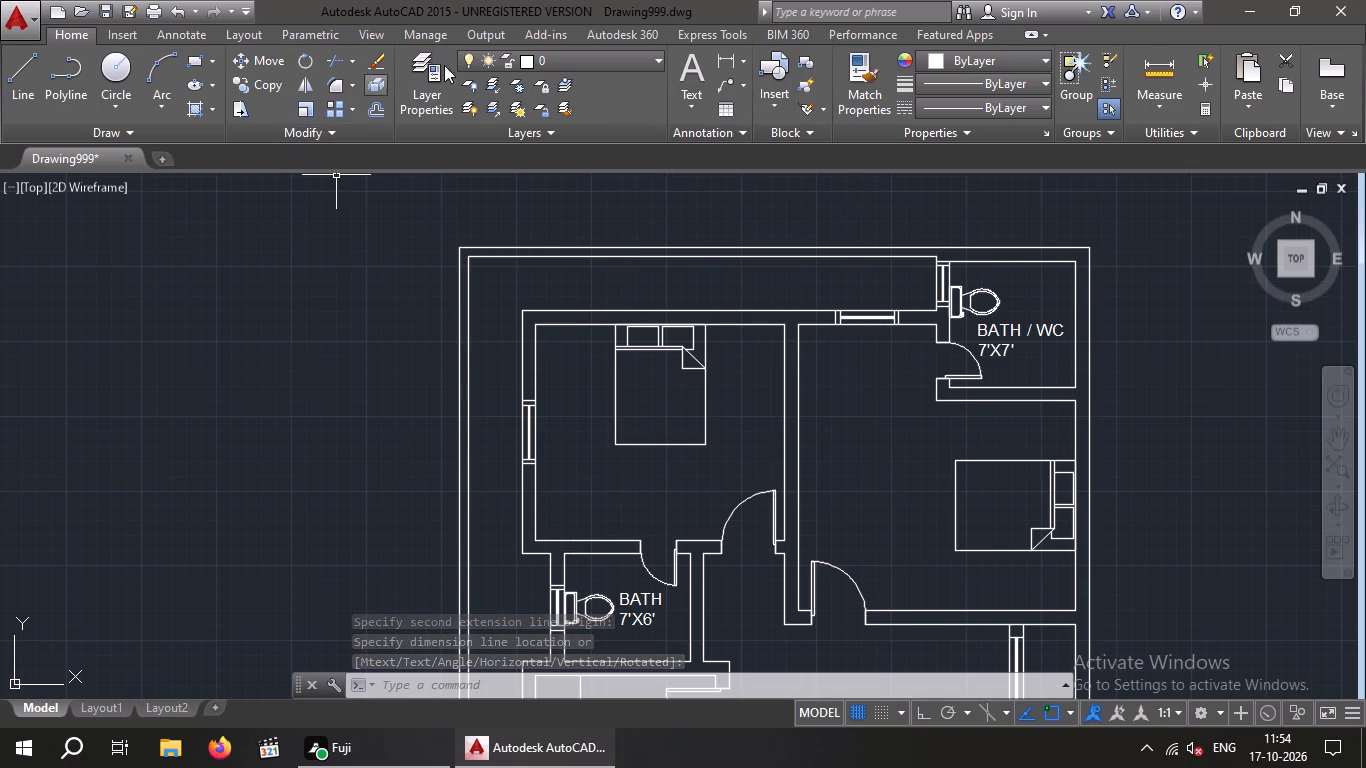
Add an 8" high two-line multiline text label "BEDROOM" / "13'10"X12'" below the bed in the northwest bedroom.
{"action": "left_click", "coordinate": [685, 66]}
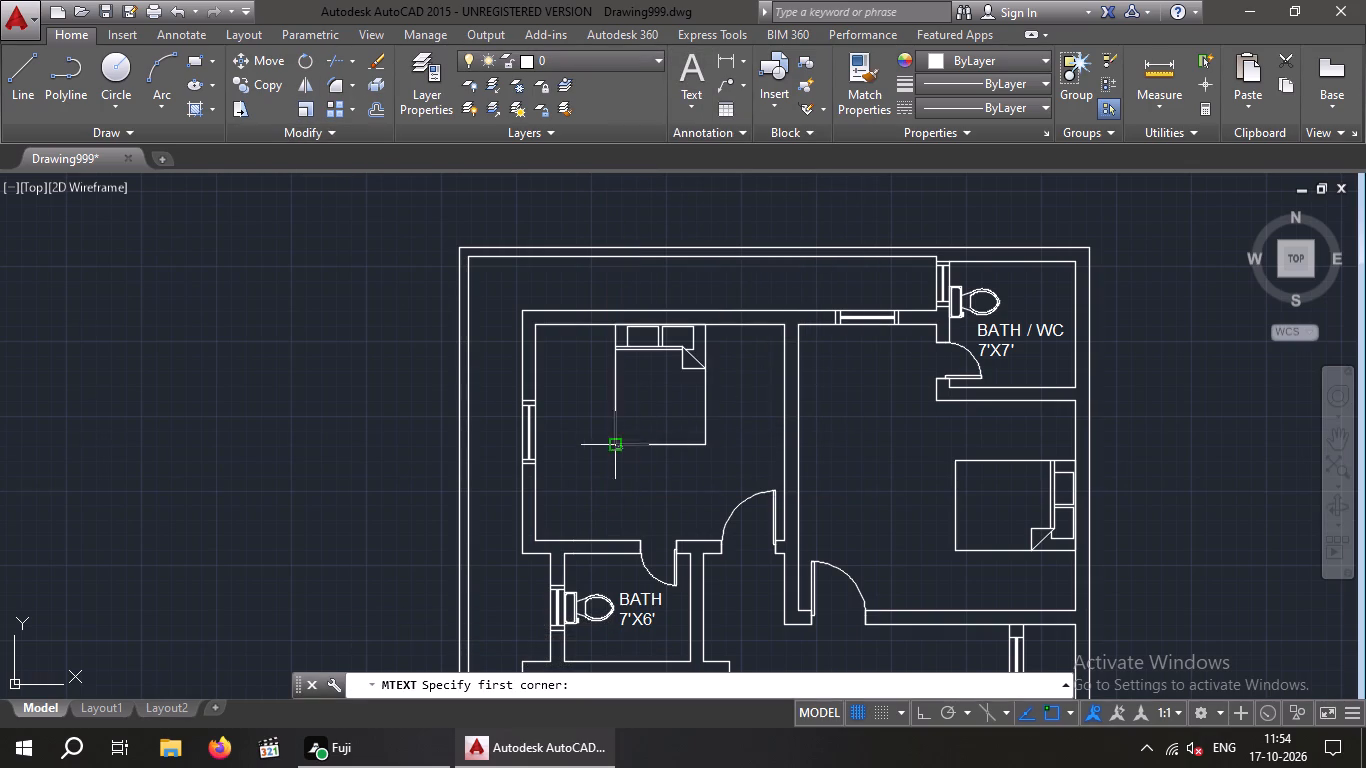
{"action": "left_click_drag", "start_coordinate": [589, 459], "coordinate": [595, 469]}
{"action": "left_click", "coordinate": [1283, 526]}
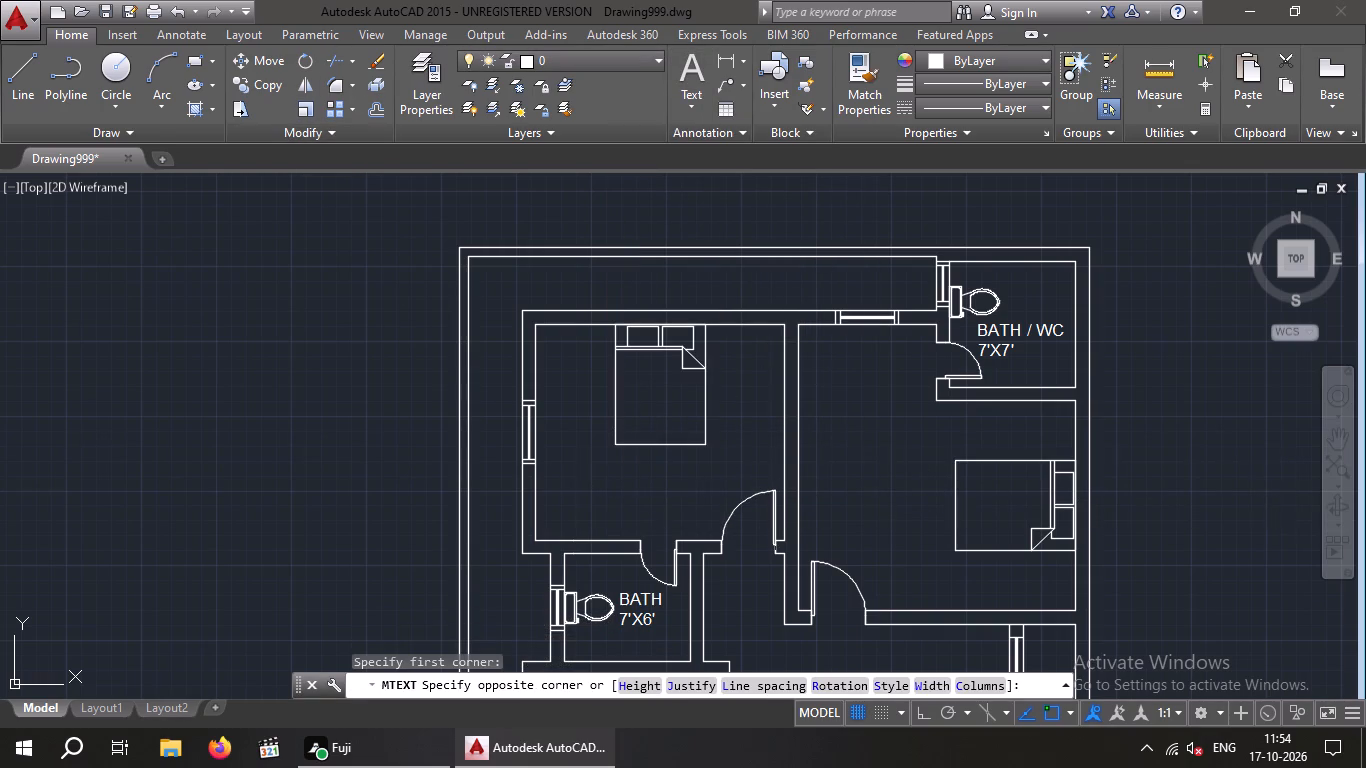
{"action": "left_click", "coordinate": [228, 82]}
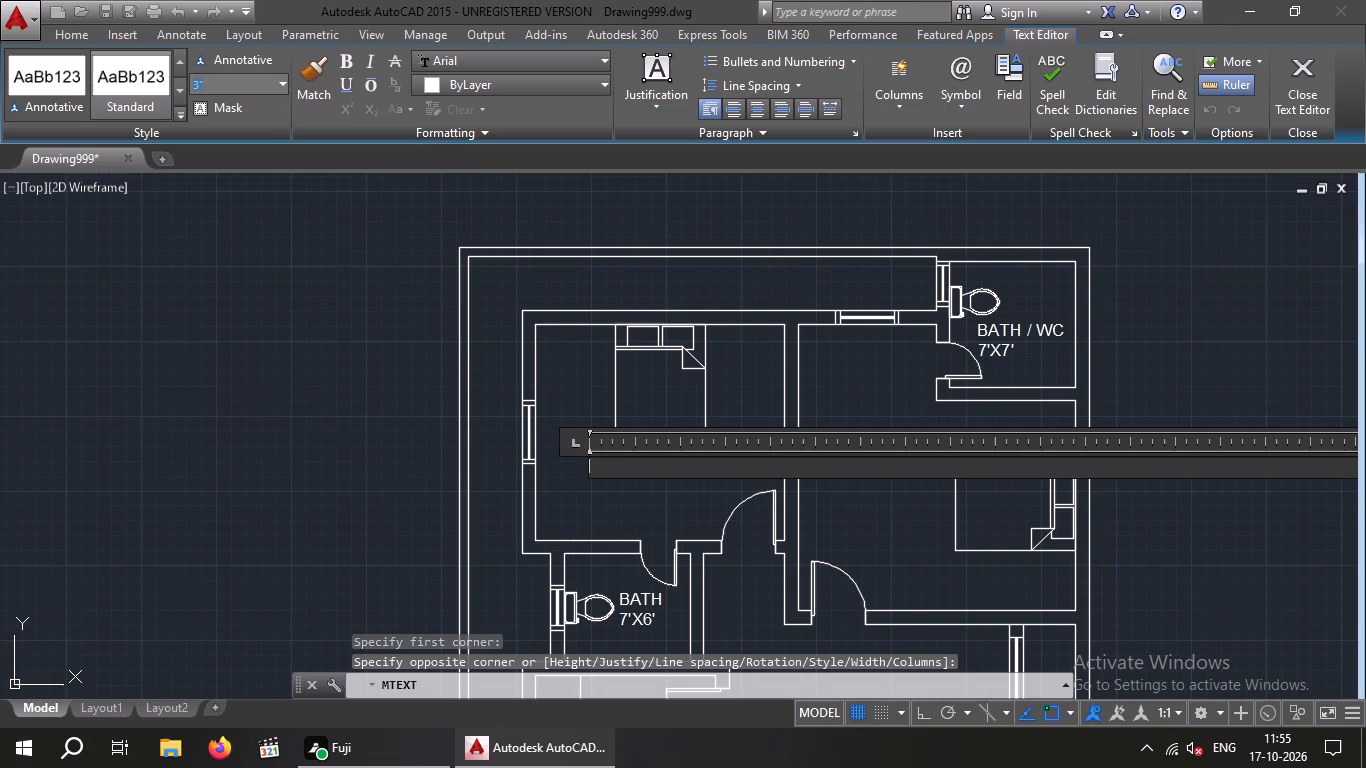
{"action": "type", "text": "8\""}
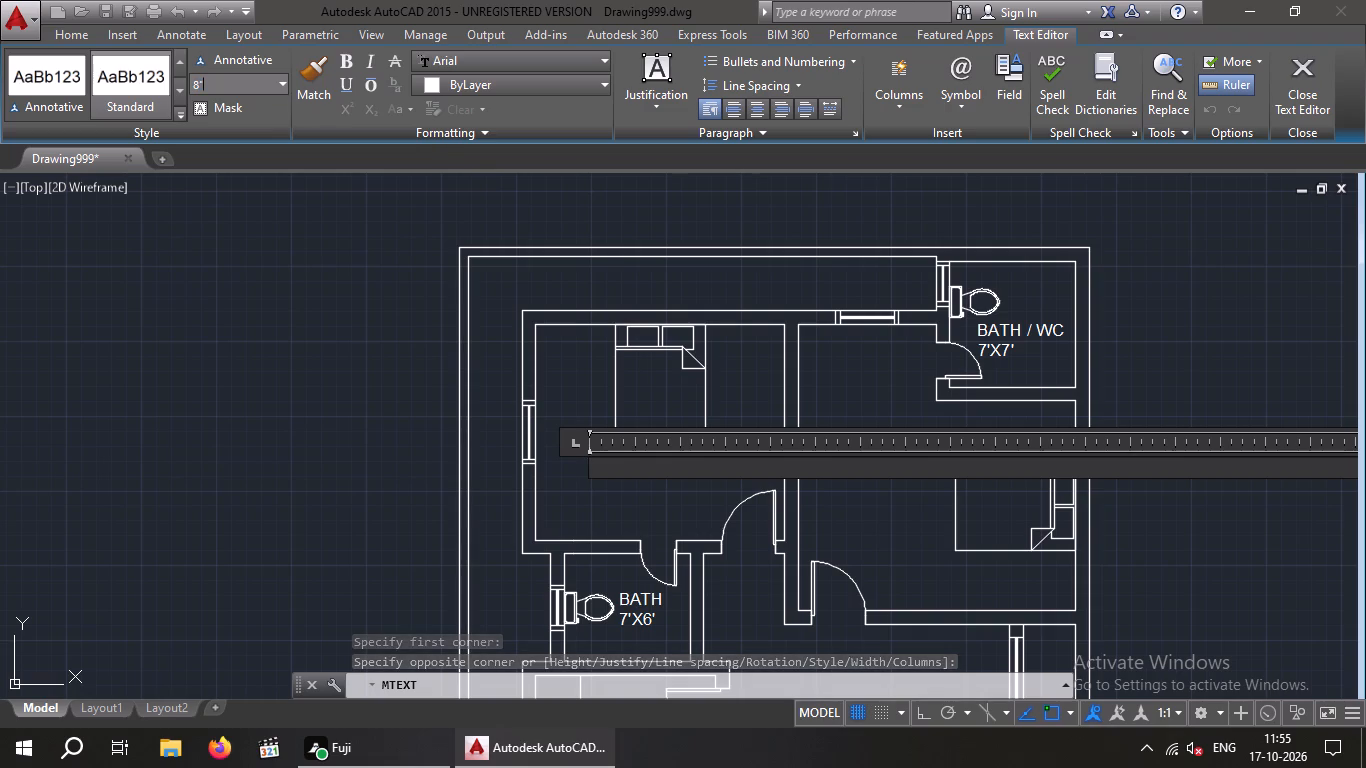
{"action": "key", "text": "Return"}
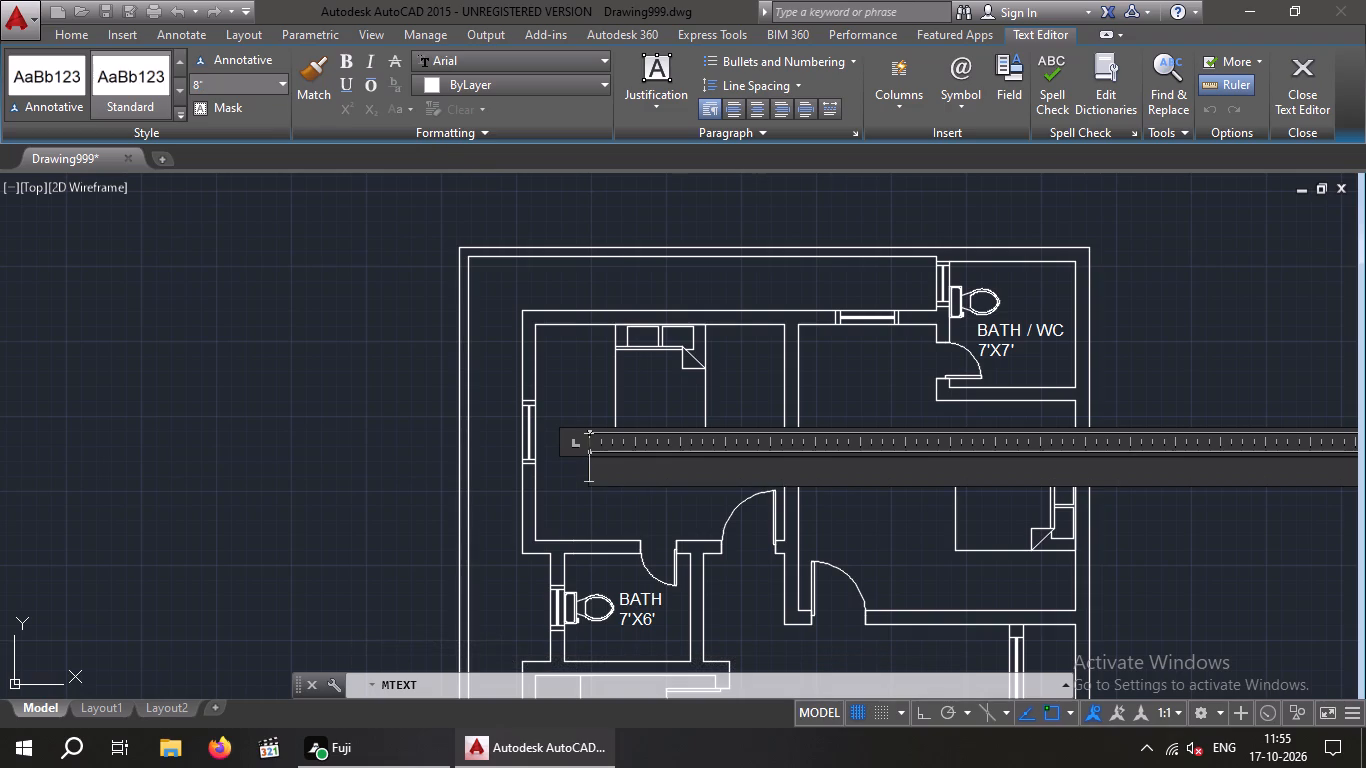
{"action": "type", "text": "BEDR"}
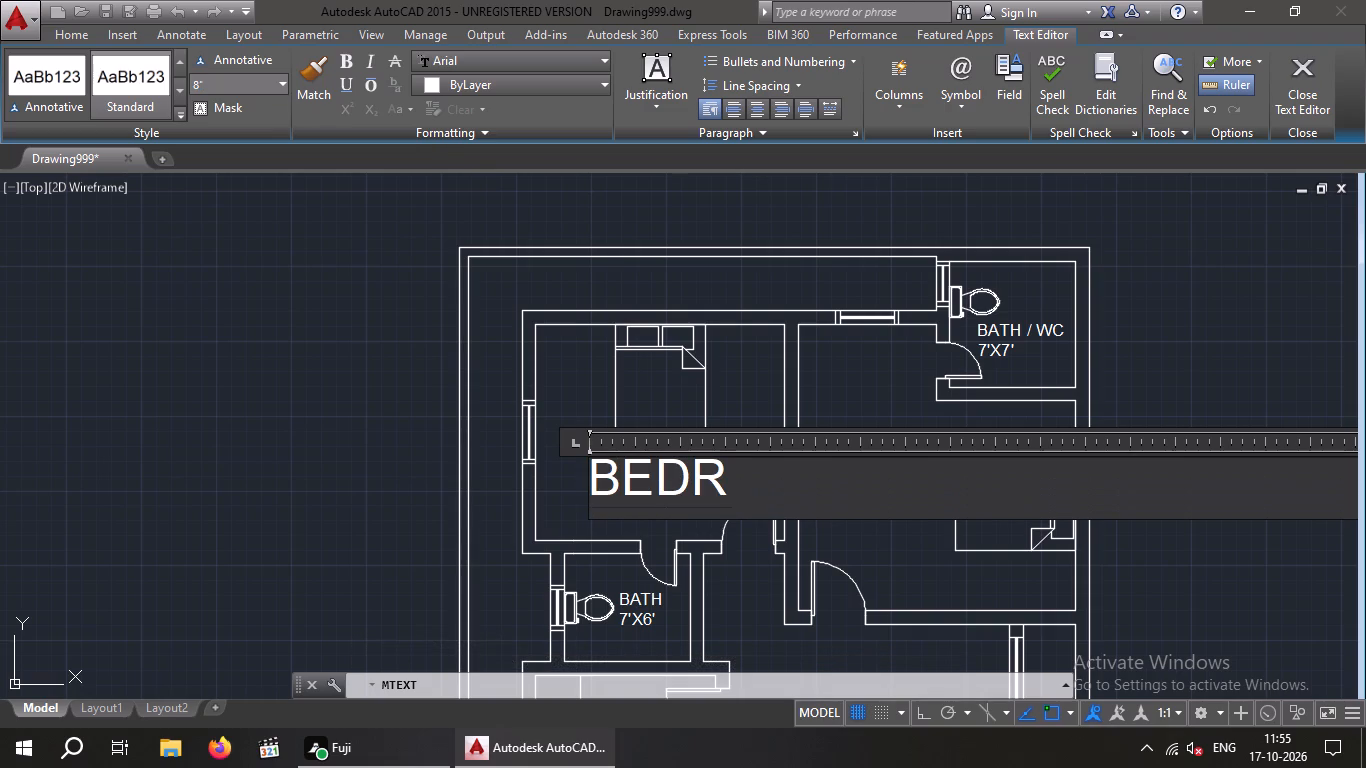
{"action": "type", "text": "OOM"}
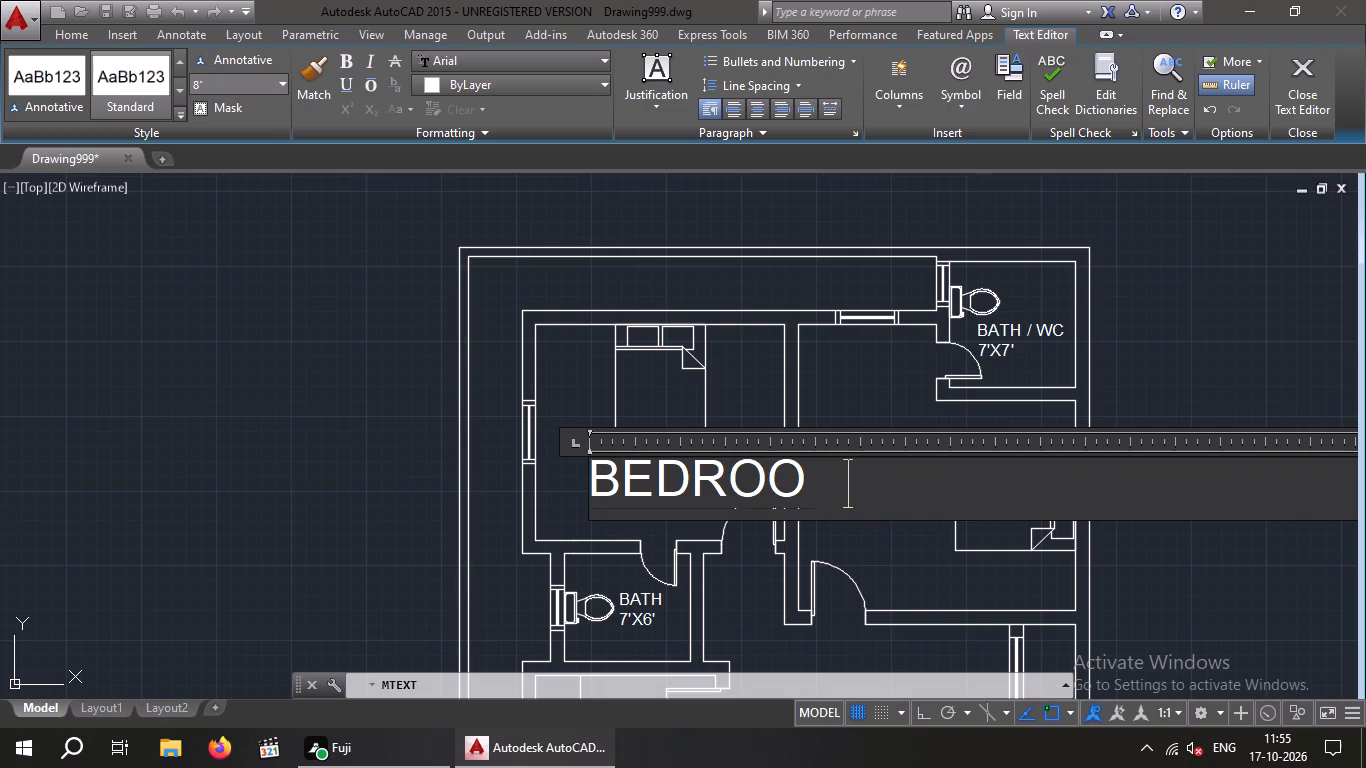
{"action": "key", "text": "Return"}
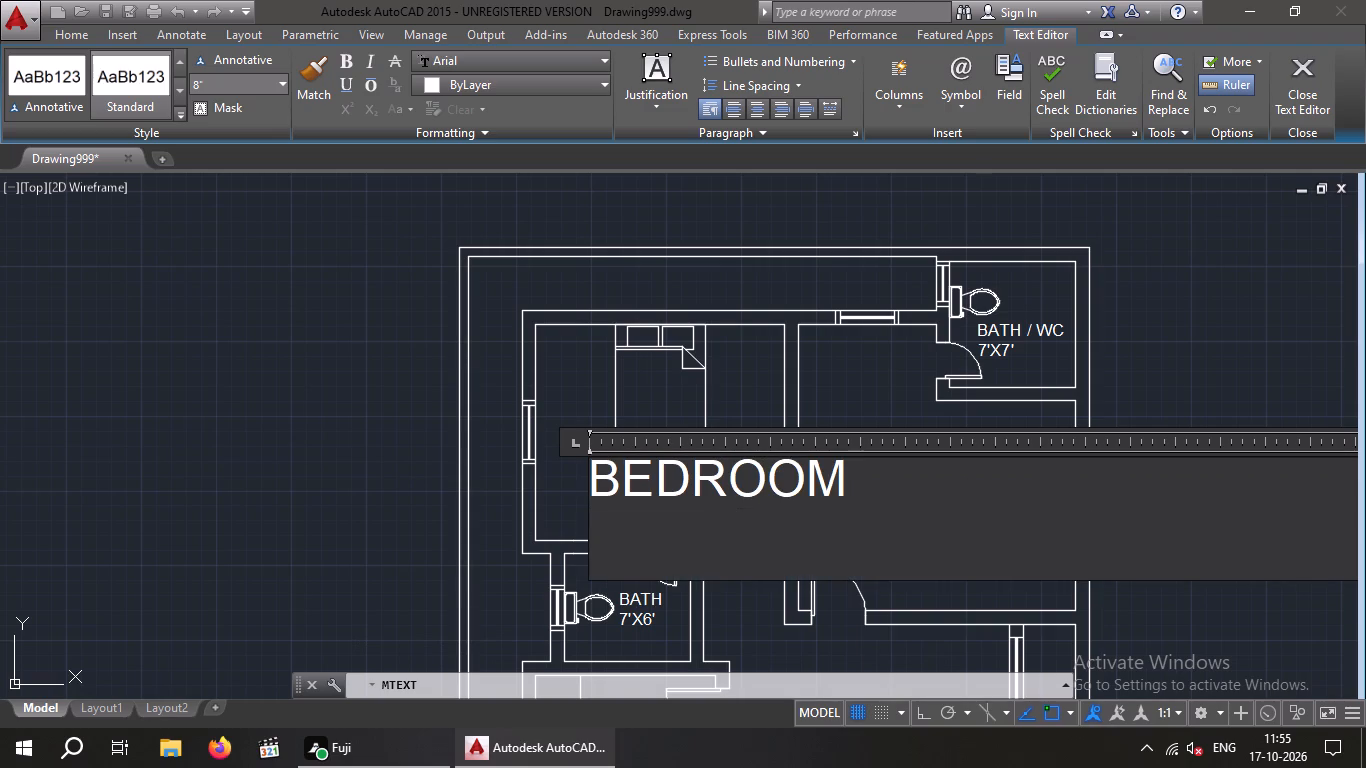
{"action": "type", "text": "13'10\""}
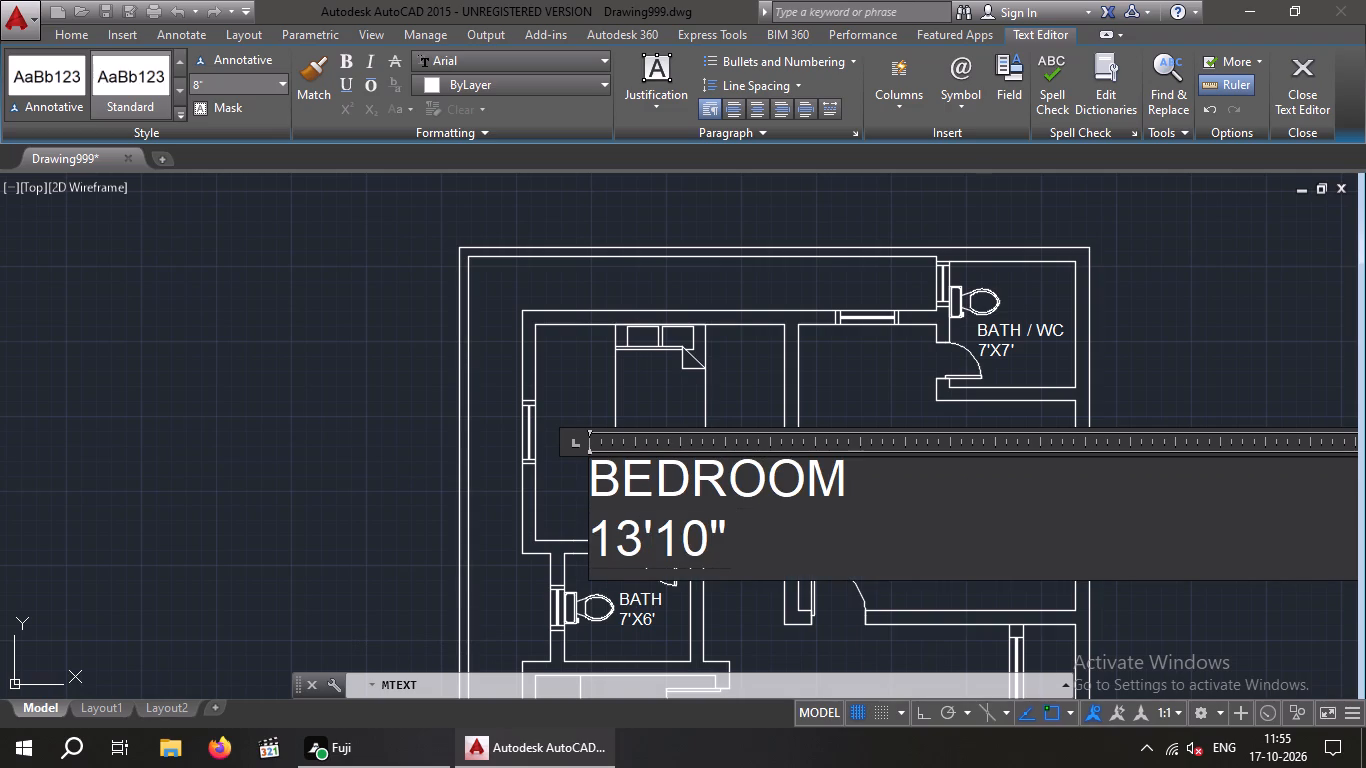
{"action": "key", "text": "x"}
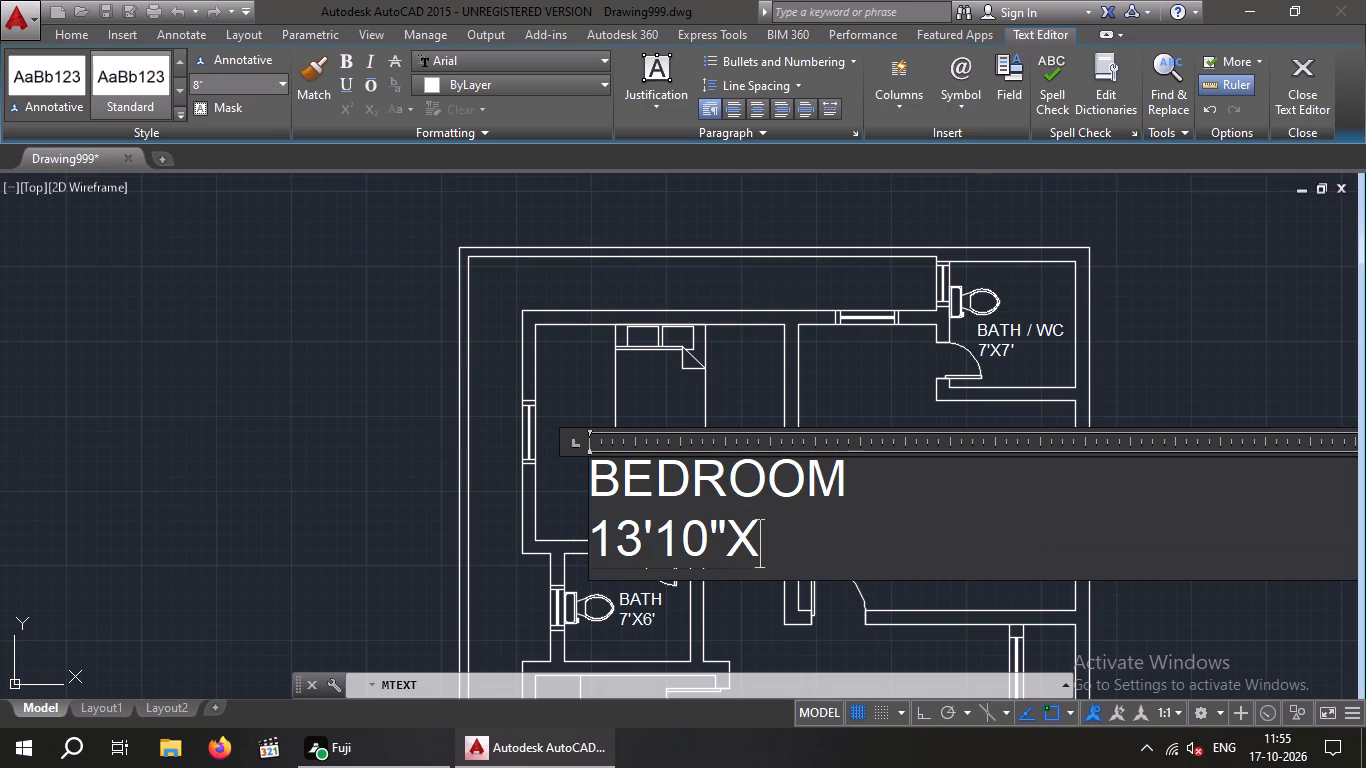
{"action": "type", "text": "12'"}
{"action": "left_click", "coordinate": [146, 358]}
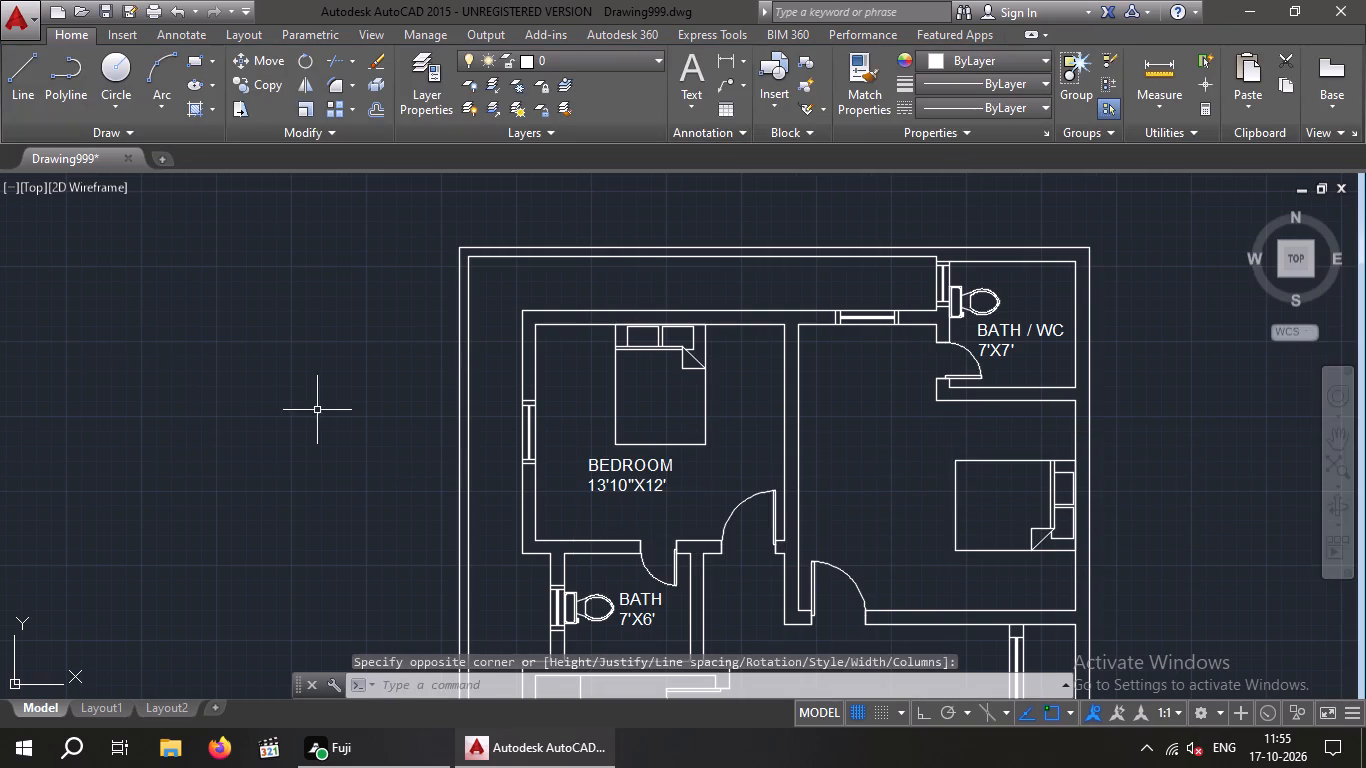
Move the "BEDROOM" label east so it sits directly beneath the bed, starting near the bed's west edge.
{"action": "scroll", "coordinate": [614, 509], "scroll_direction": "up", "scroll_amount": 3}
{"action": "left_click_drag", "start_coordinate": [913, 319], "coordinate": [846, 372]}
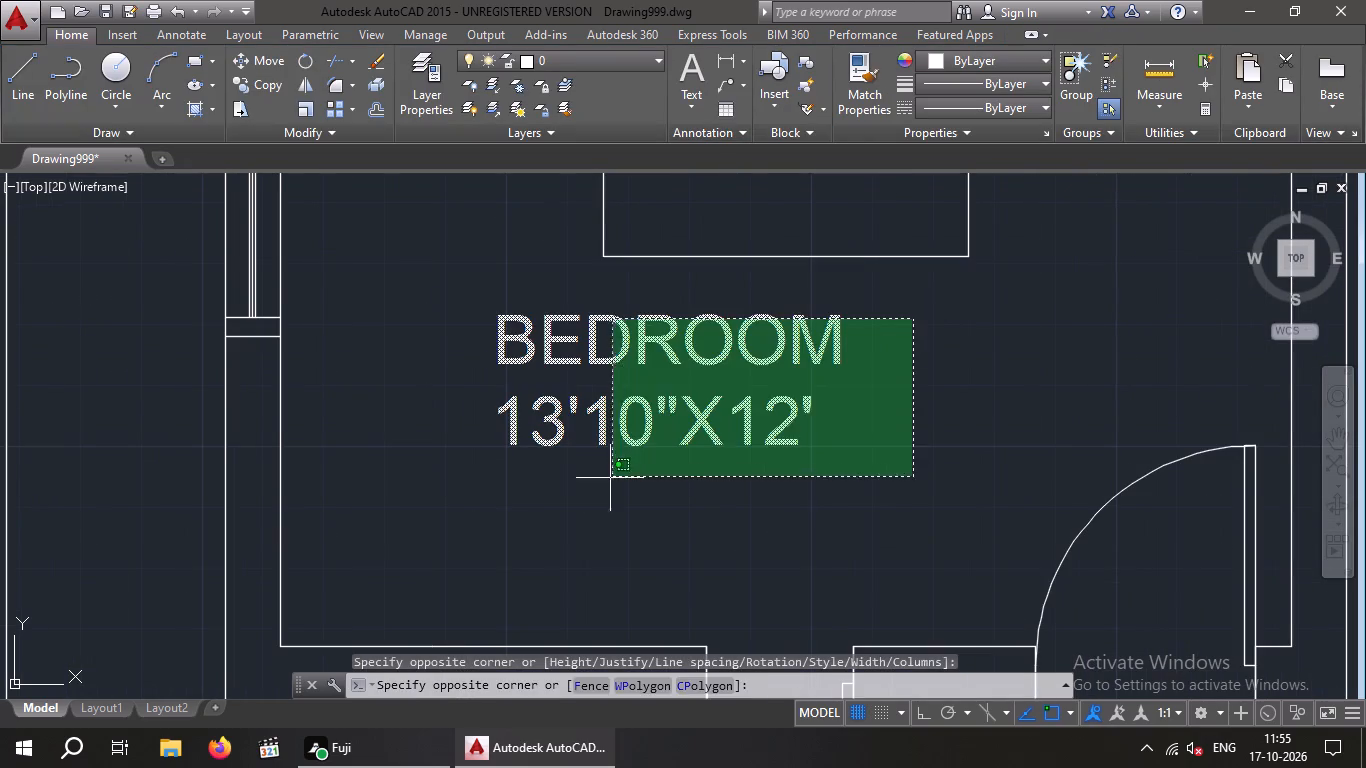
{"action": "left_click", "coordinate": [610, 478]}
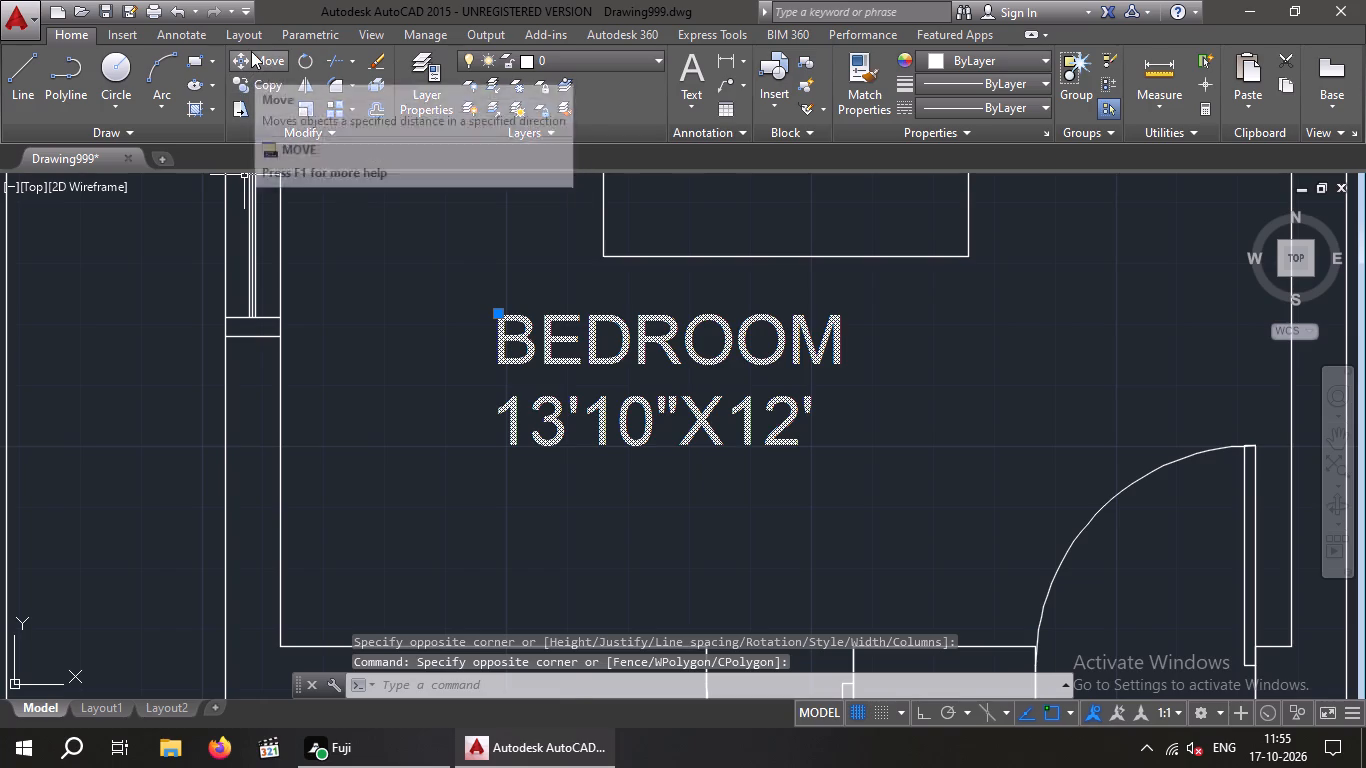
{"action": "left_click", "coordinate": [251, 51]}
{"action": "left_click", "coordinate": [498, 454]}
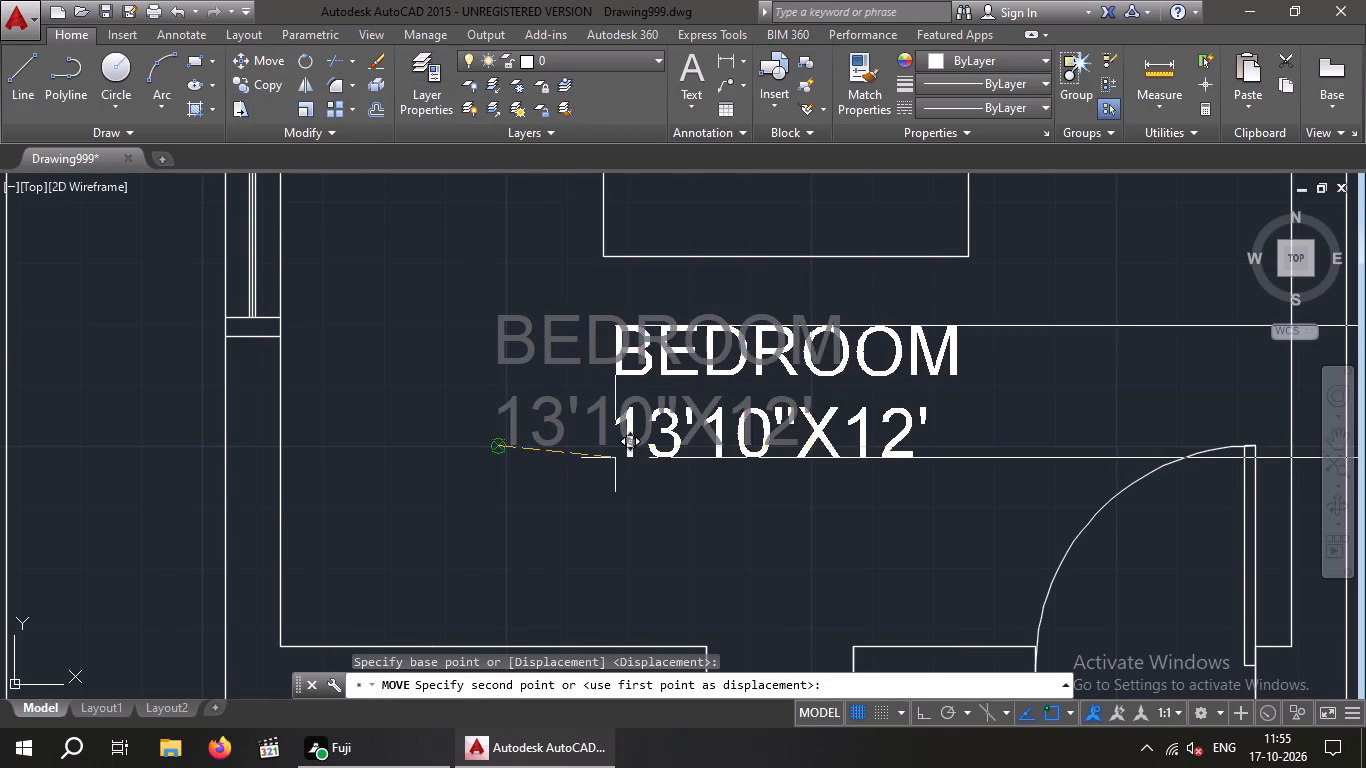
{"action": "left_click", "coordinate": [609, 448]}
{"action": "scroll", "coordinate": [616, 407], "scroll_direction": "down", "scroll_amount": 4}
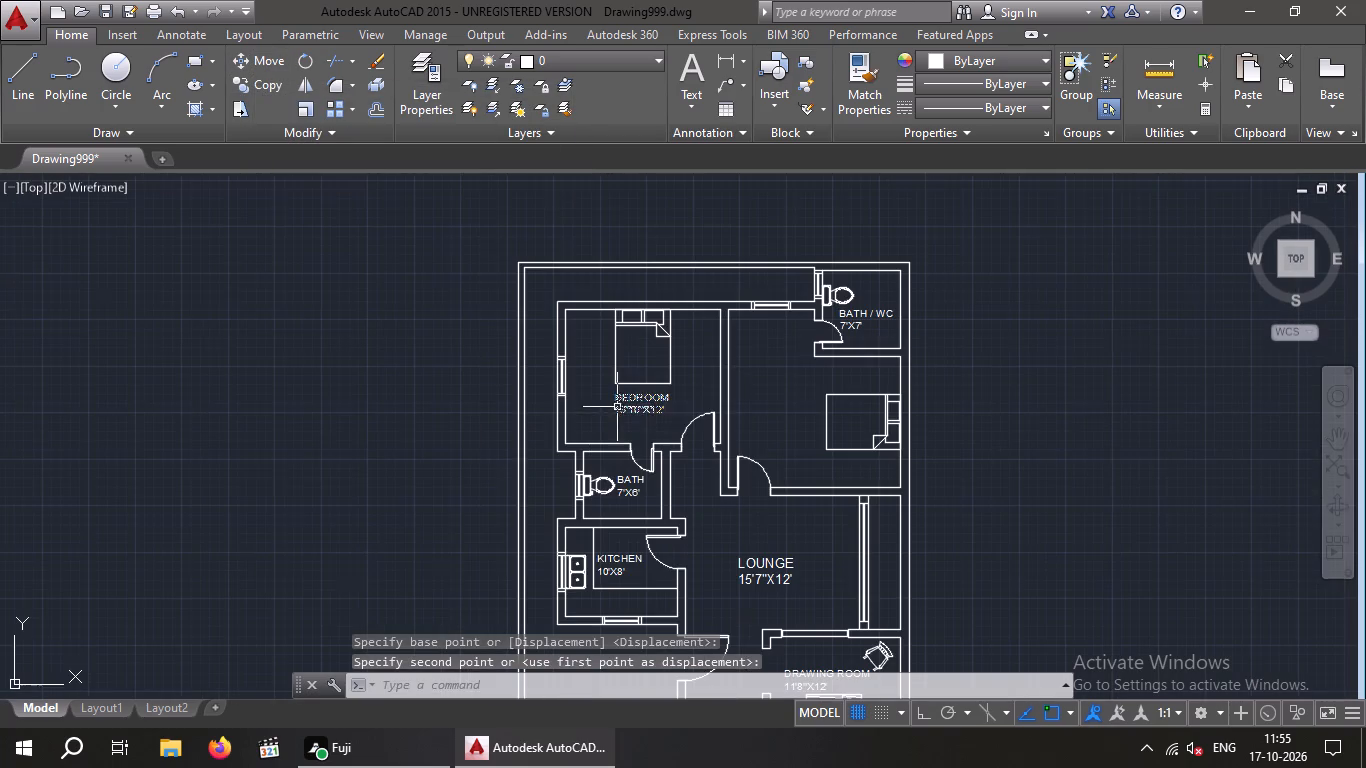
Add a 9" high multiline text label "BEDROOM" west of the bed in the northeast bedroom.
{"action": "middle_click_drag", "start_coordinate": [784, 387], "coordinate": [672, 383]}
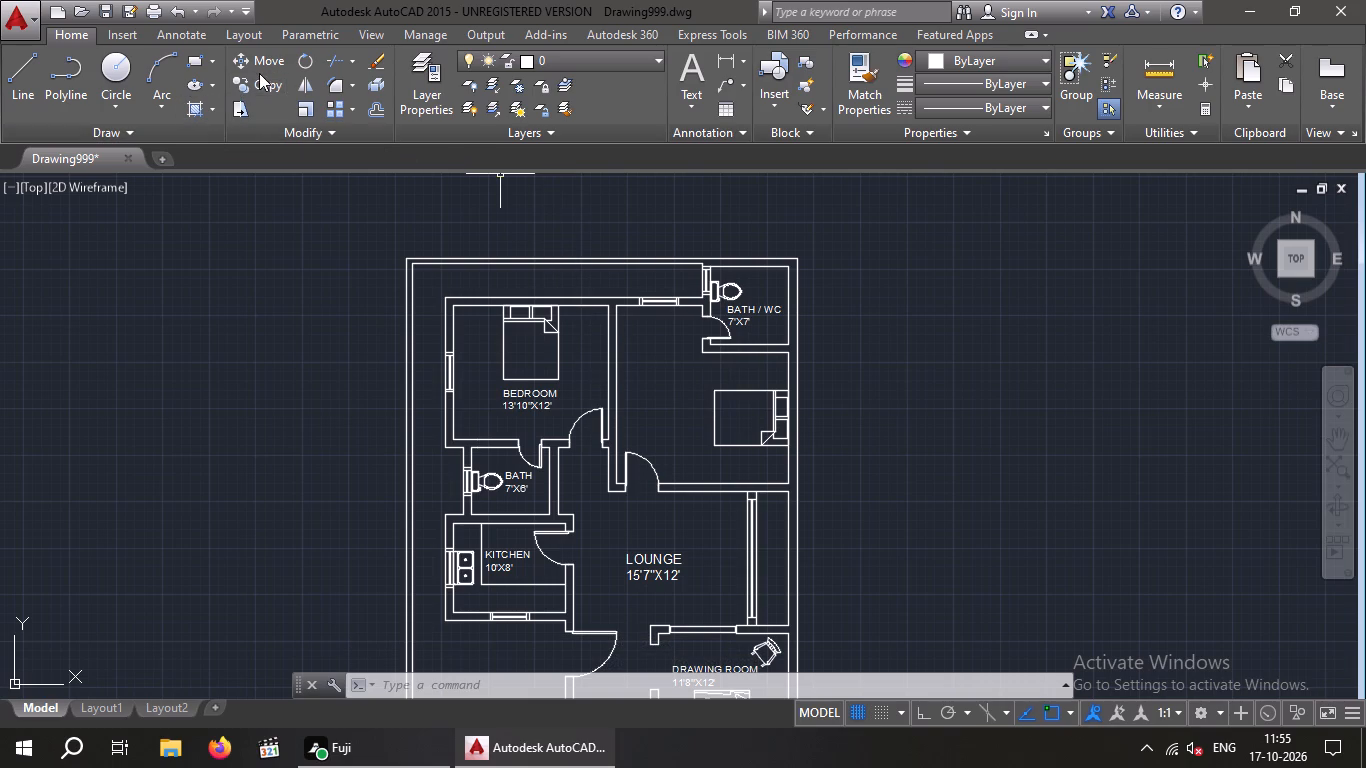
{"action": "left_click", "coordinate": [693, 67]}
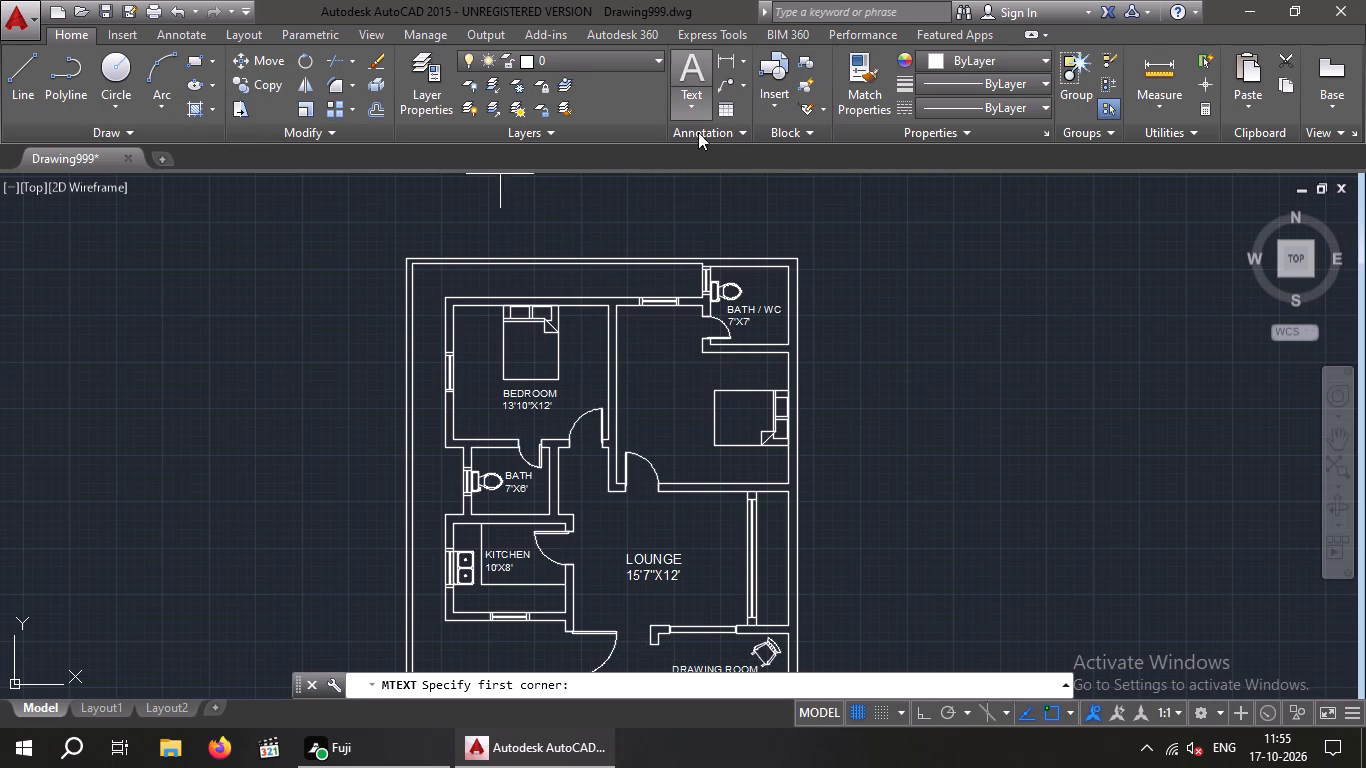
{"action": "left_click", "coordinate": [641, 387]}
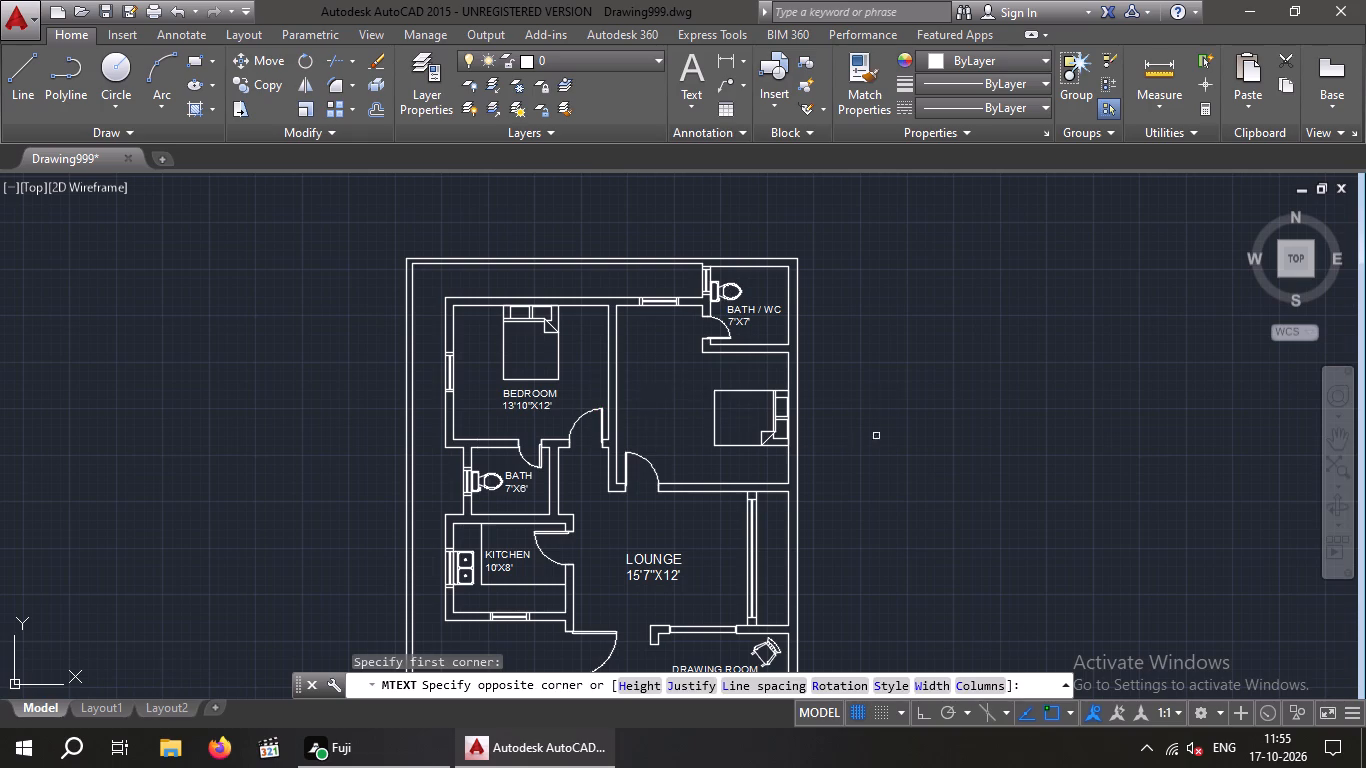
{"action": "left_click", "coordinate": [1312, 460]}
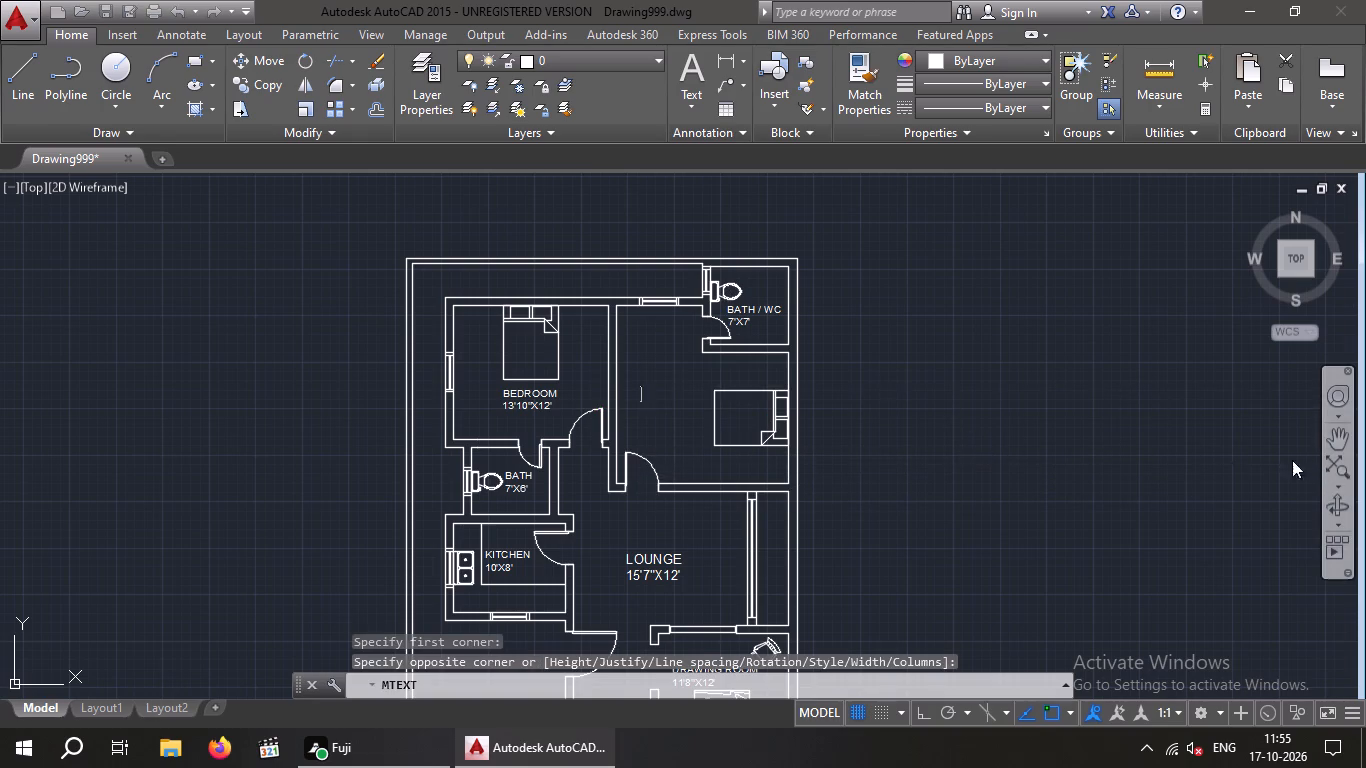
{"action": "left_click", "coordinate": [234, 82]}
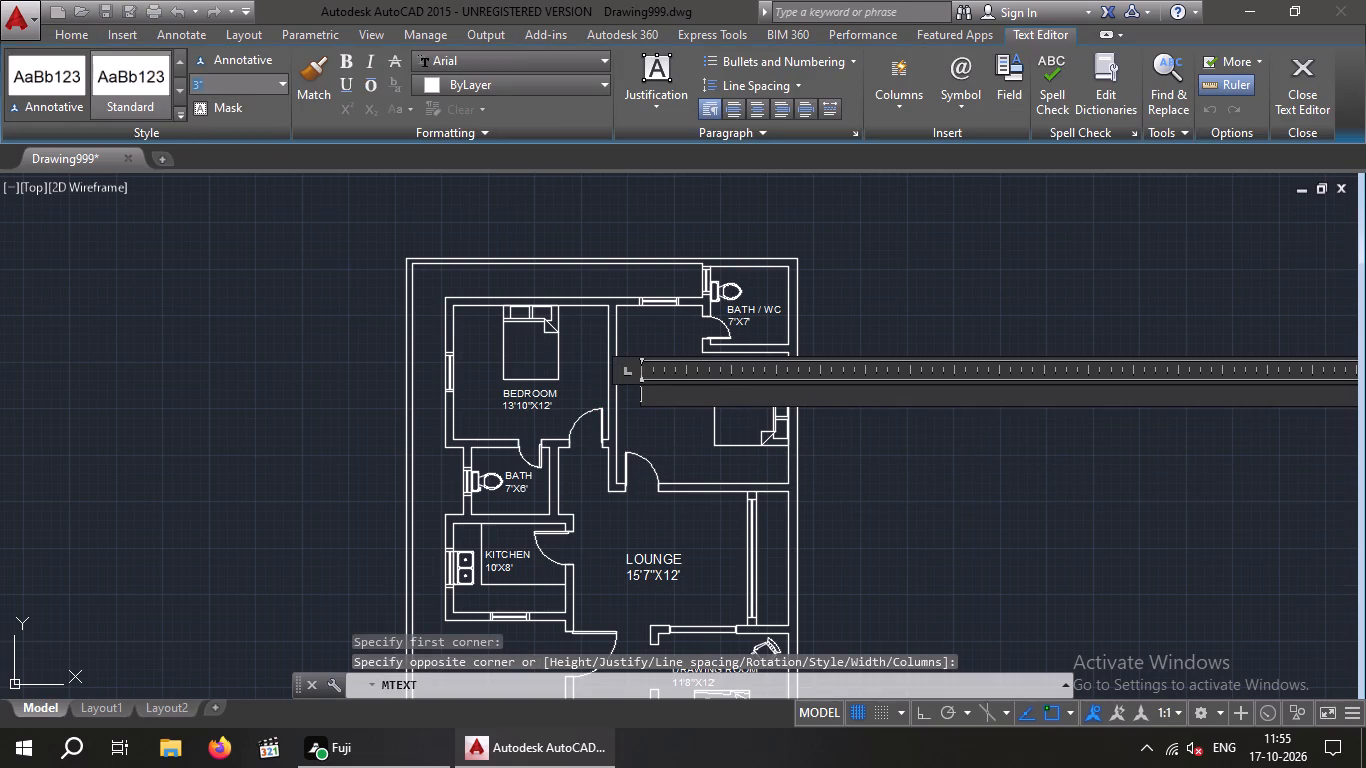
{"action": "key", "text": "9"}
{"action": "key", "text": "shift+quotedbl"}
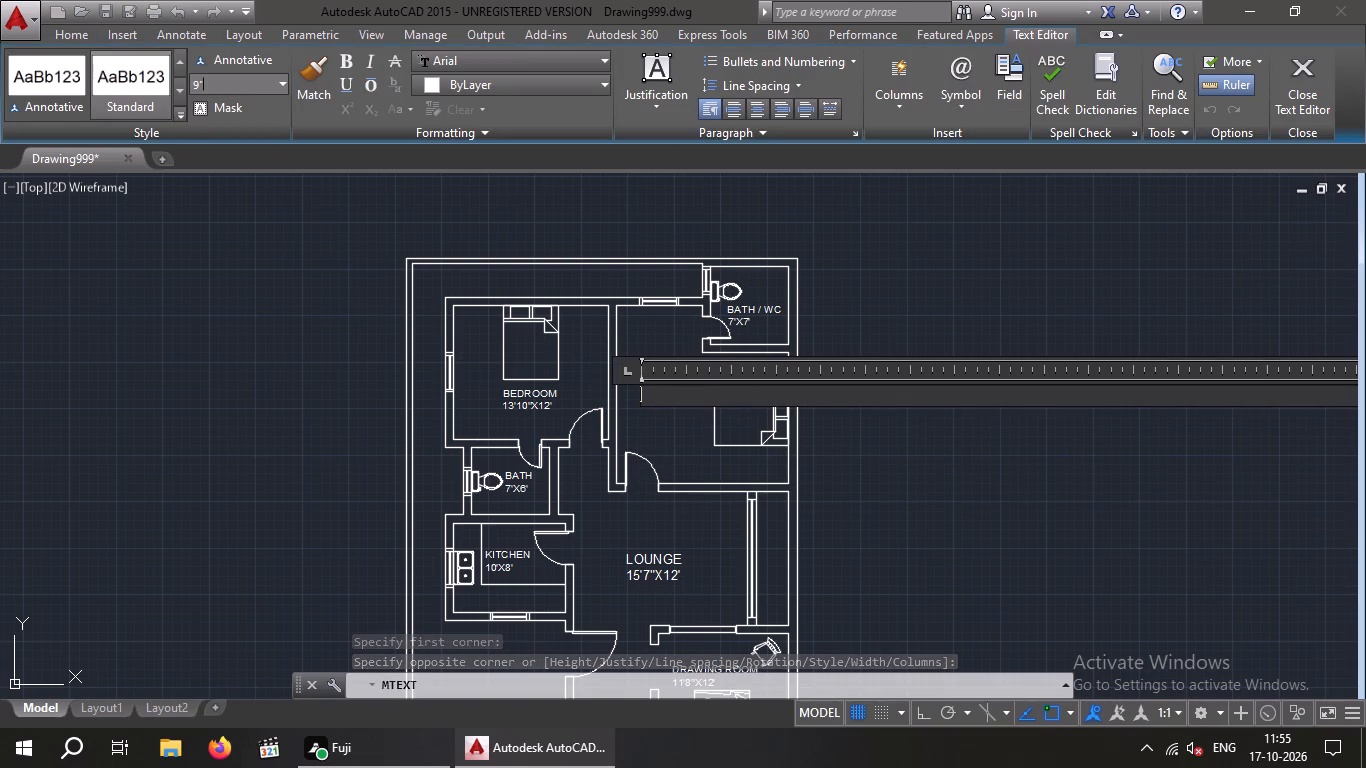
{"action": "key", "text": "Return"}
{"action": "type", "text": "BEDR"}
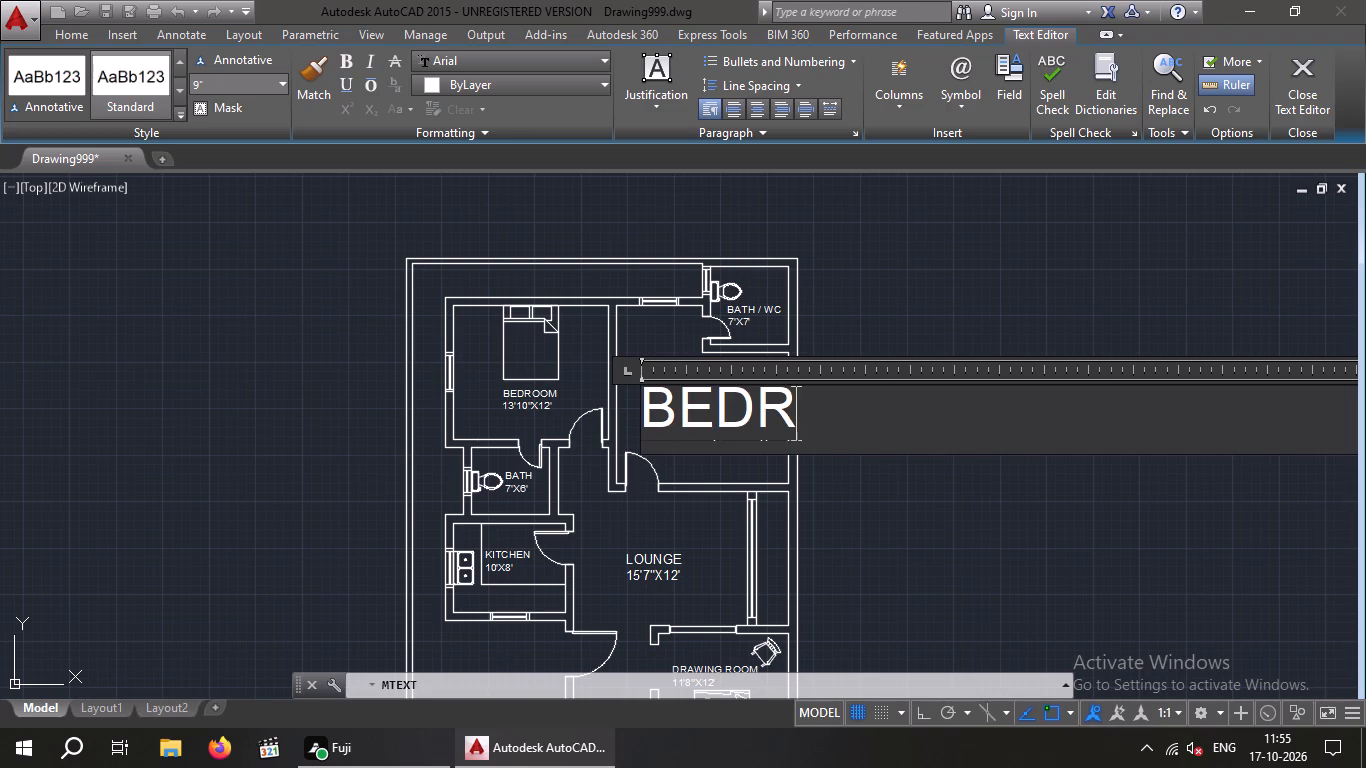
{"action": "type", "text": "OOM"}
{"action": "key", "text": "Return"}
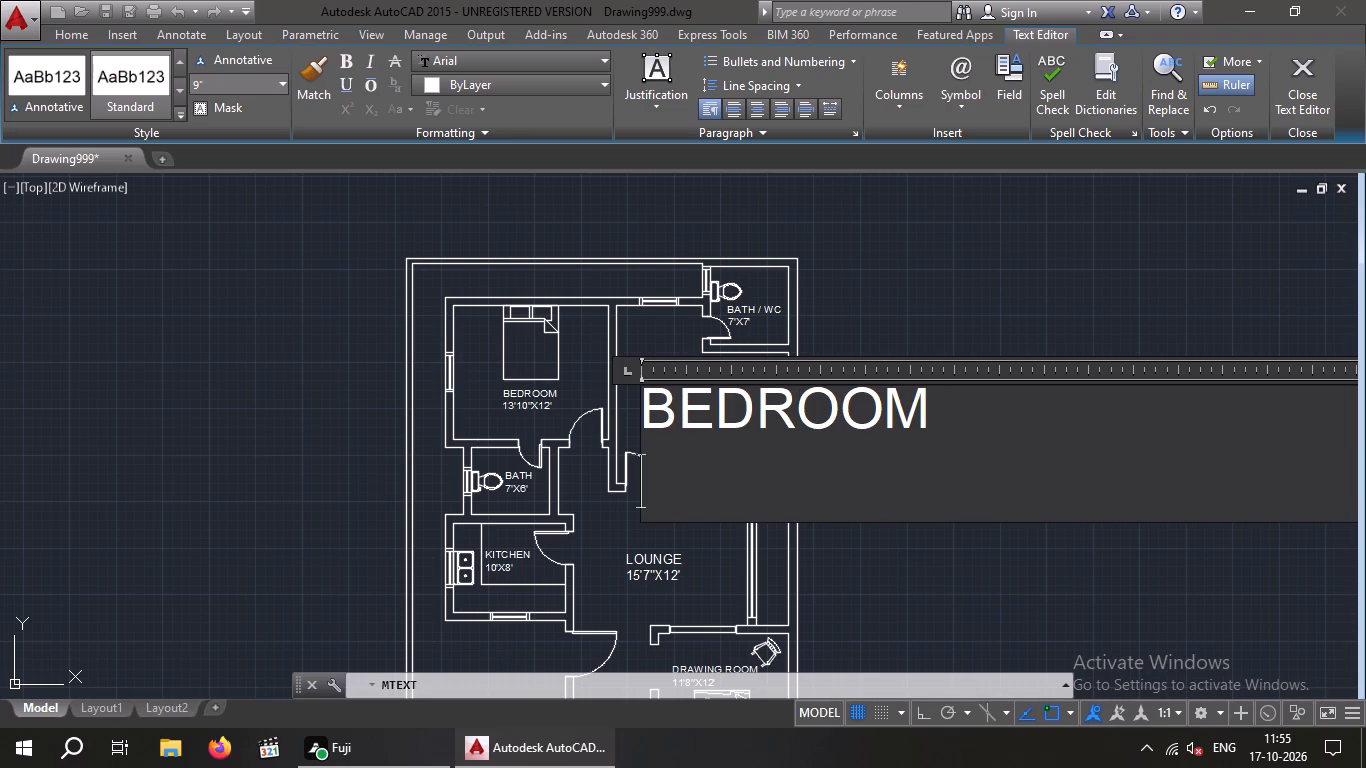
{"action": "left_click", "coordinate": [882, 241]}
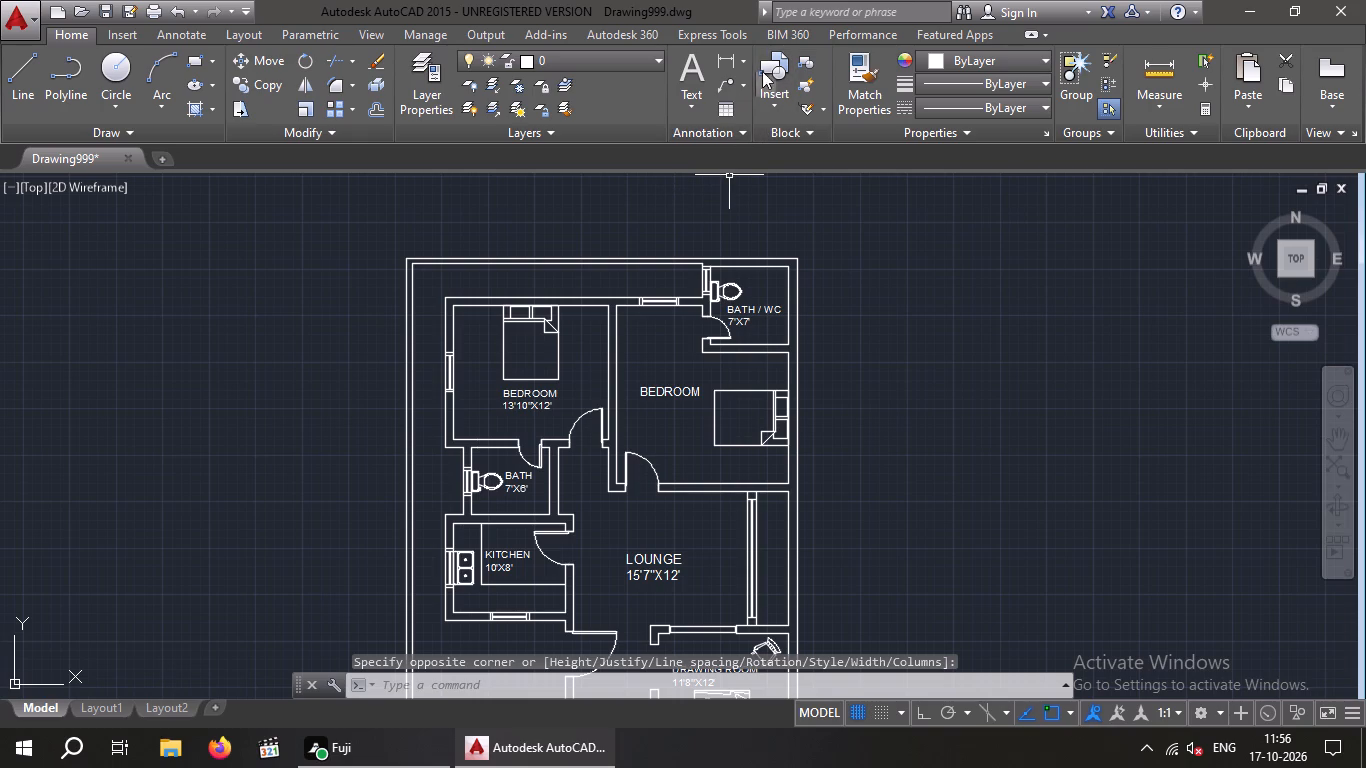
Measure the northeast bedroom's north-south inside length along its west wall with a temporary linear dimension.
{"action": "left_click", "coordinate": [727, 64]}
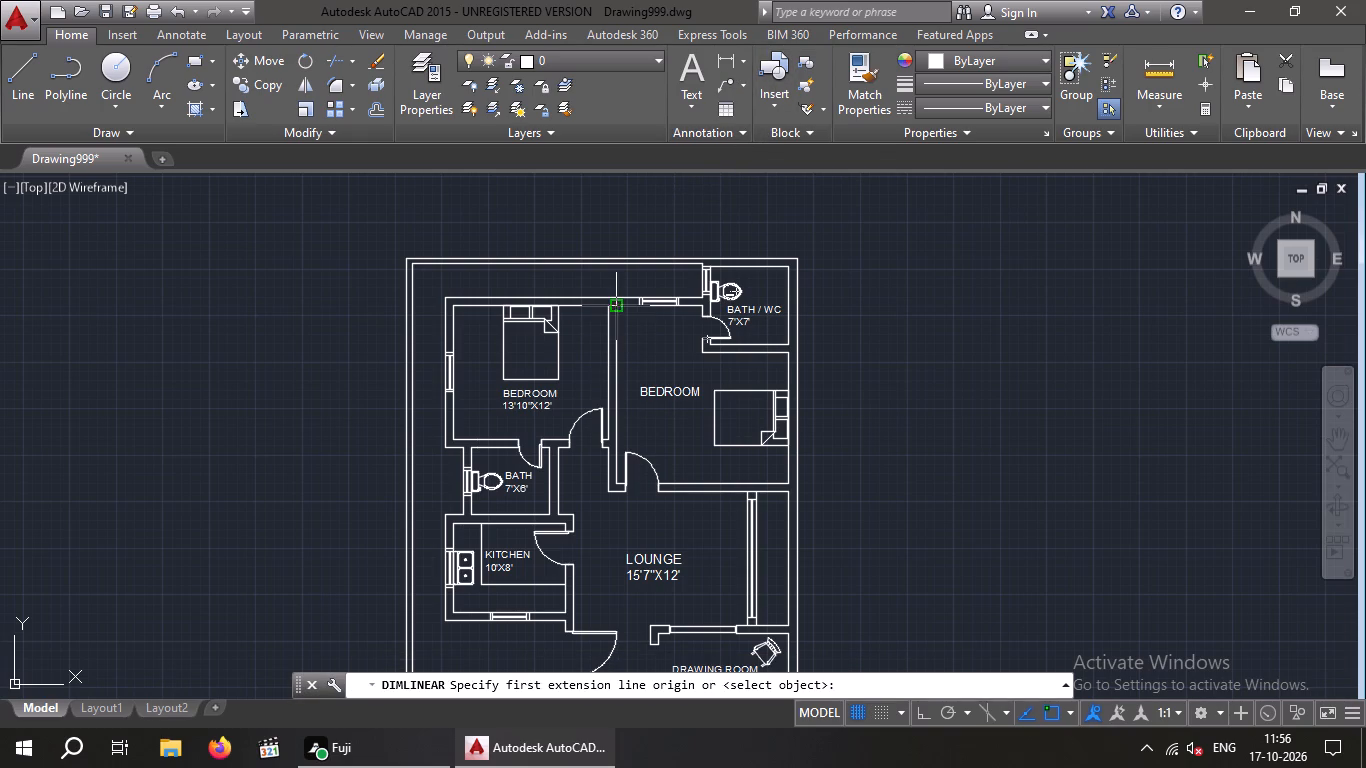
{"action": "left_click", "coordinate": [619, 307]}
{"action": "scroll", "coordinate": [611, 482], "scroll_direction": "up", "scroll_amount": 3}
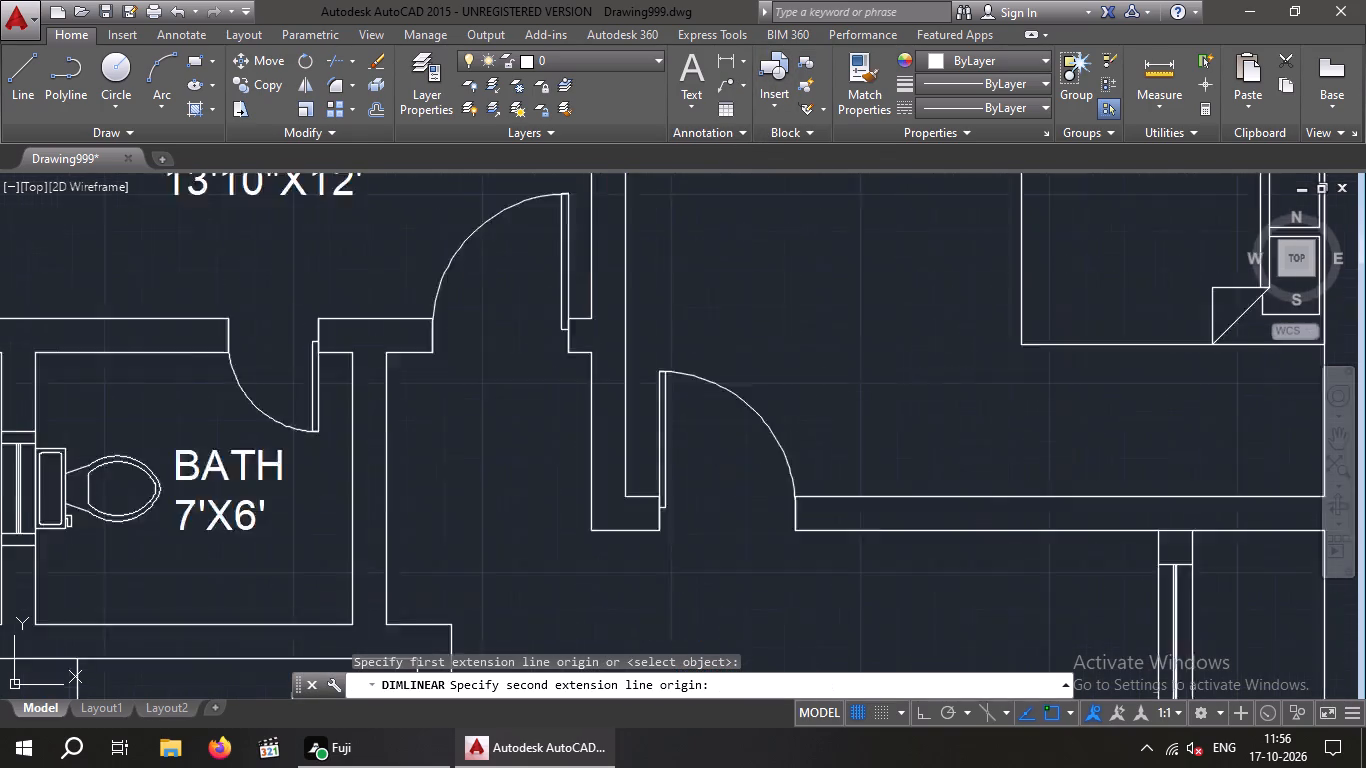
{"action": "scroll", "coordinate": [611, 482], "scroll_direction": "up", "scroll_amount": 1}
{"action": "left_click", "coordinate": [634, 505]}
{"action": "scroll", "coordinate": [692, 490], "scroll_direction": "down", "scroll_amount": 3}
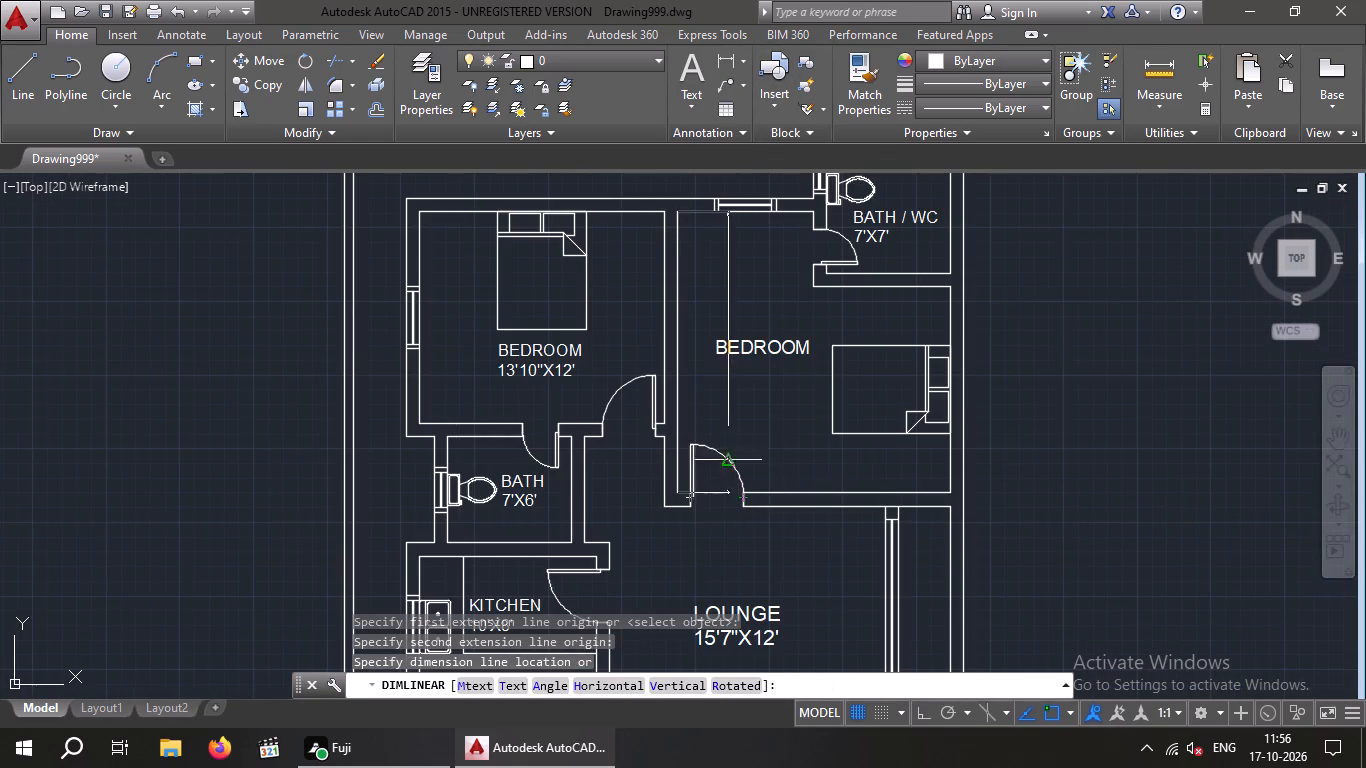
{"action": "scroll", "coordinate": [695, 415], "scroll_direction": "up", "scroll_amount": 3}
{"action": "middle_click_drag", "start_coordinate": [696, 417], "coordinate": [701, 540]}
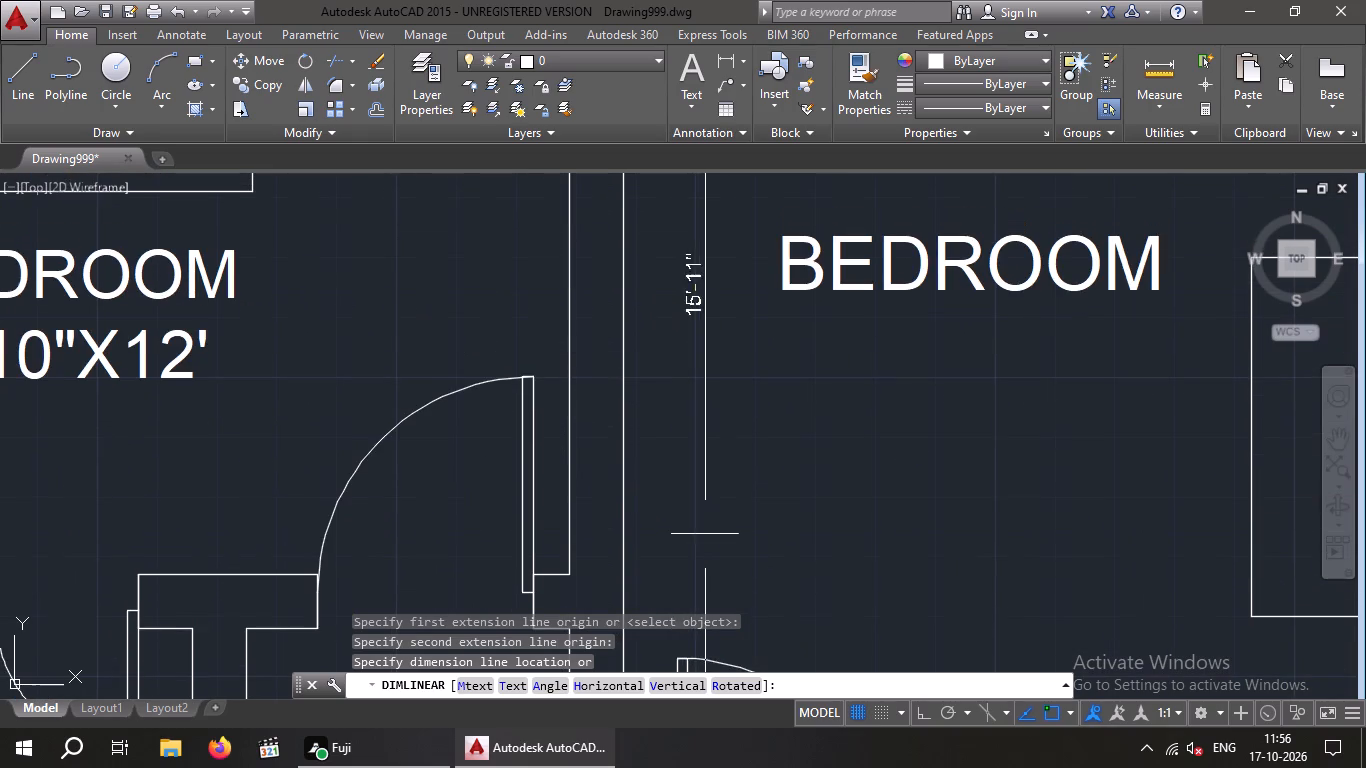
{"action": "key", "text": "space"}
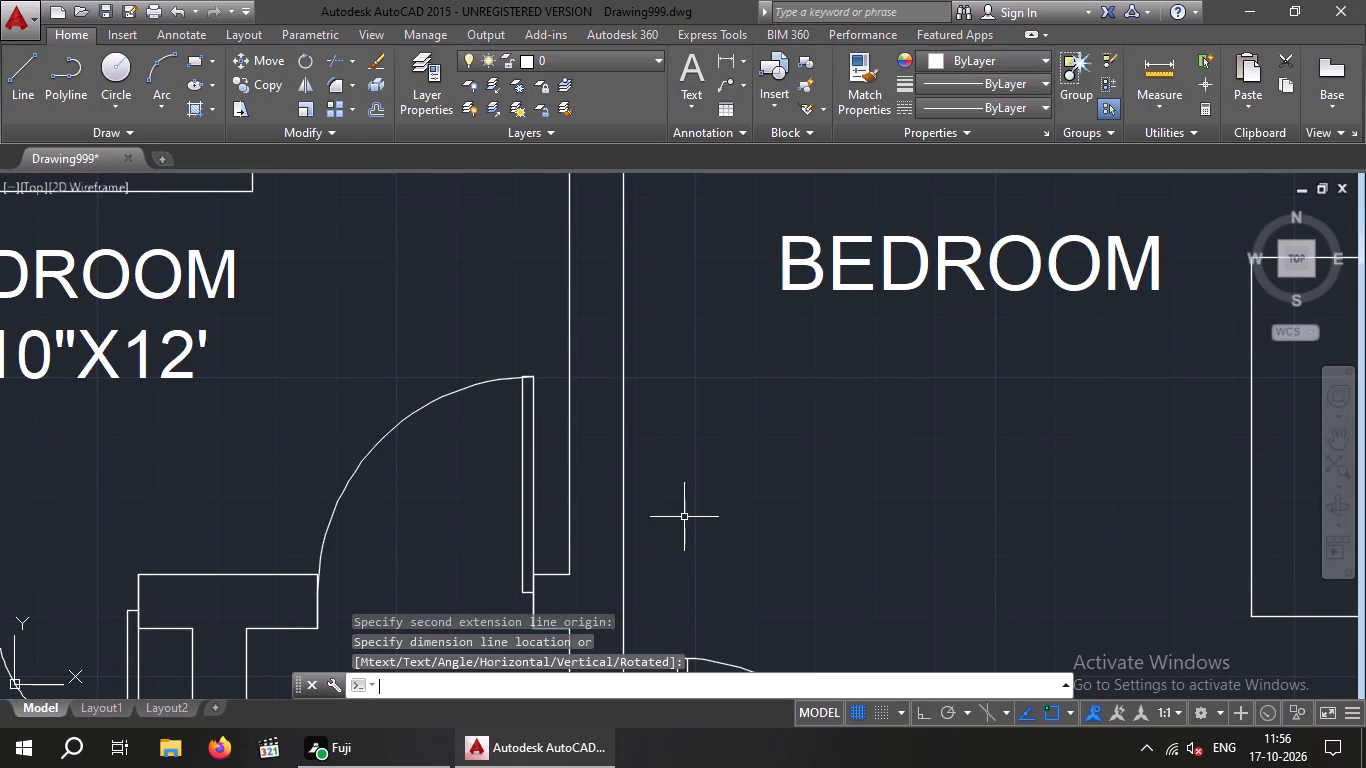
Measure the northeast bedroom's east-west inside width along its south wall with a temporary linear dimension.
{"action": "scroll", "coordinate": [749, 452], "scroll_direction": "down", "scroll_amount": 2}
{"action": "middle_click_drag", "start_coordinate": [749, 450], "coordinate": [621, 293]}
{"action": "key", "text": "space"}
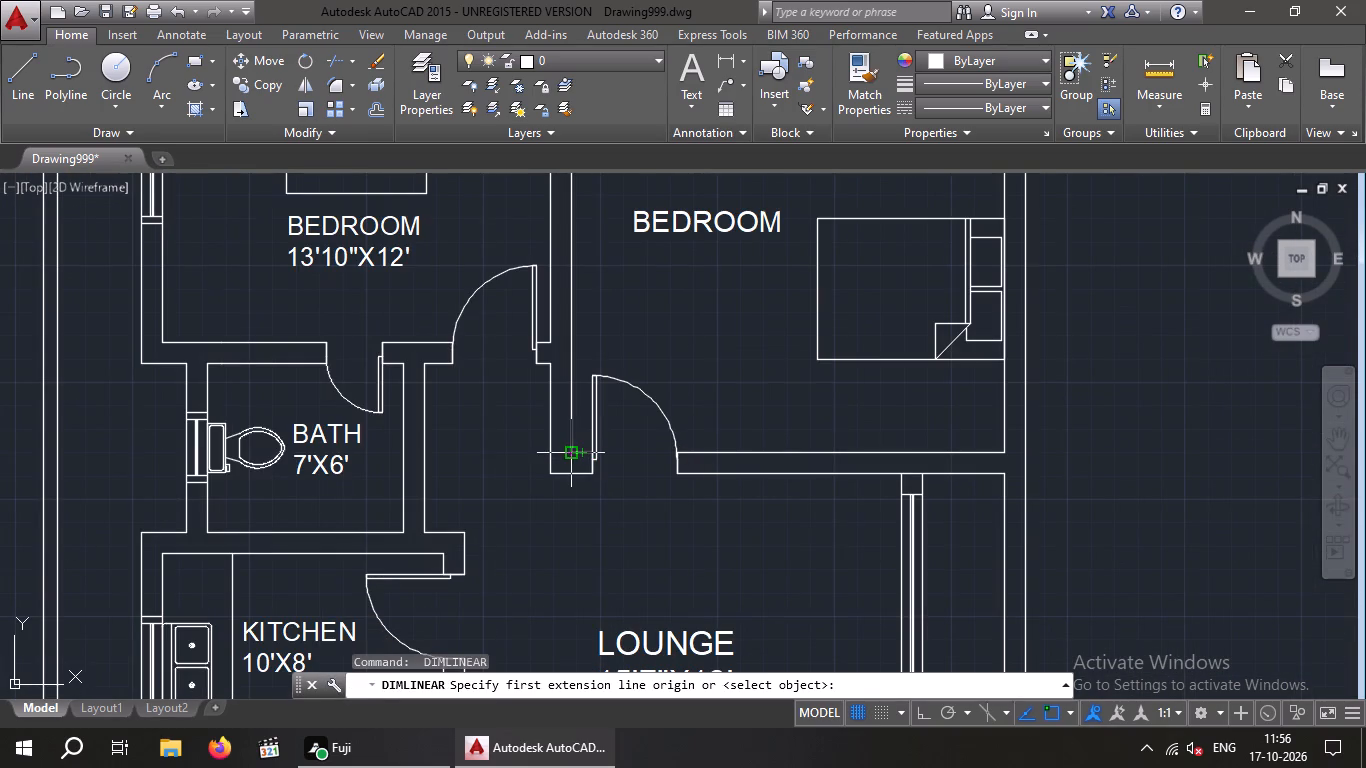
{"action": "left_click_drag", "start_coordinate": [573, 450], "coordinate": [590, 450]}
{"action": "left_click", "coordinate": [1005, 454]}
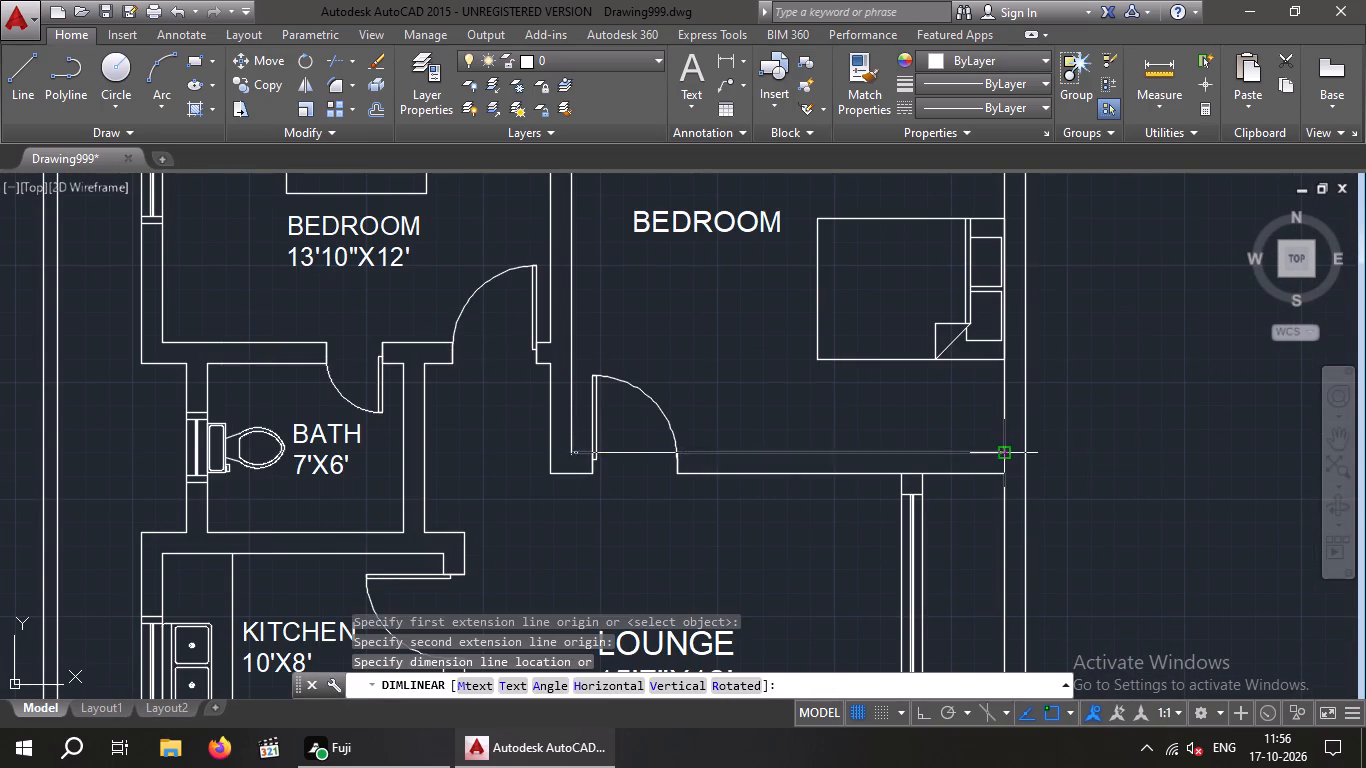
{"action": "scroll", "coordinate": [989, 417], "scroll_direction": "up", "scroll_amount": 2}
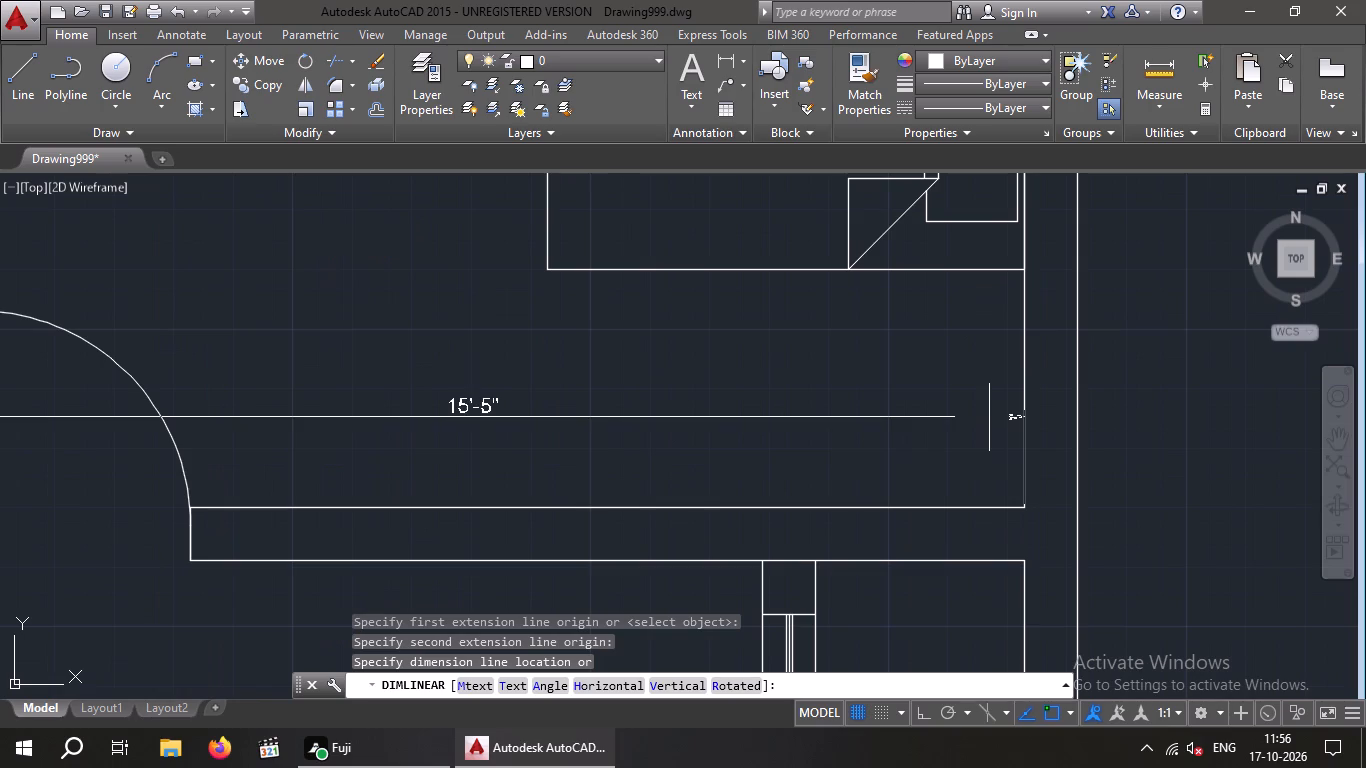
{"action": "scroll", "coordinate": [989, 417], "scroll_direction": "down", "scroll_amount": 4}
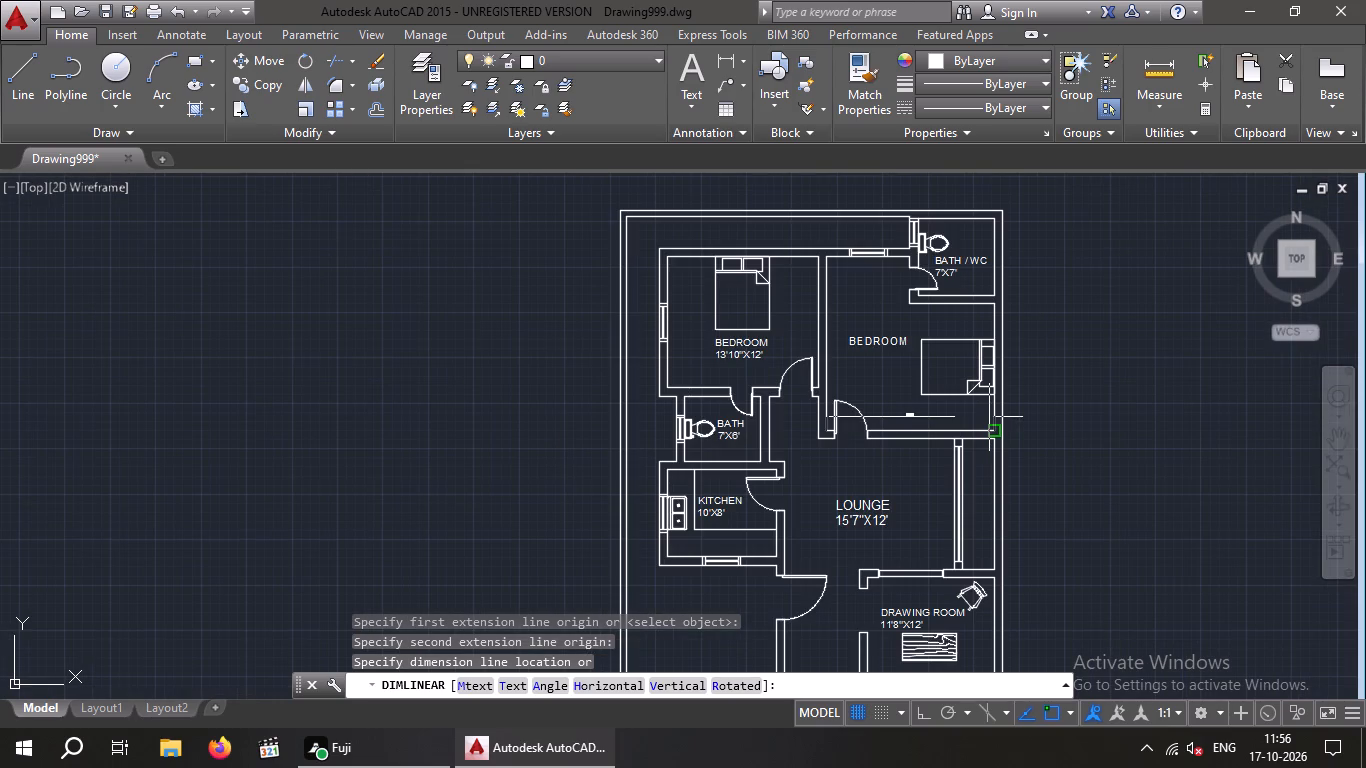
{"action": "middle_click_drag", "start_coordinate": [989, 417], "coordinate": [941, 455]}
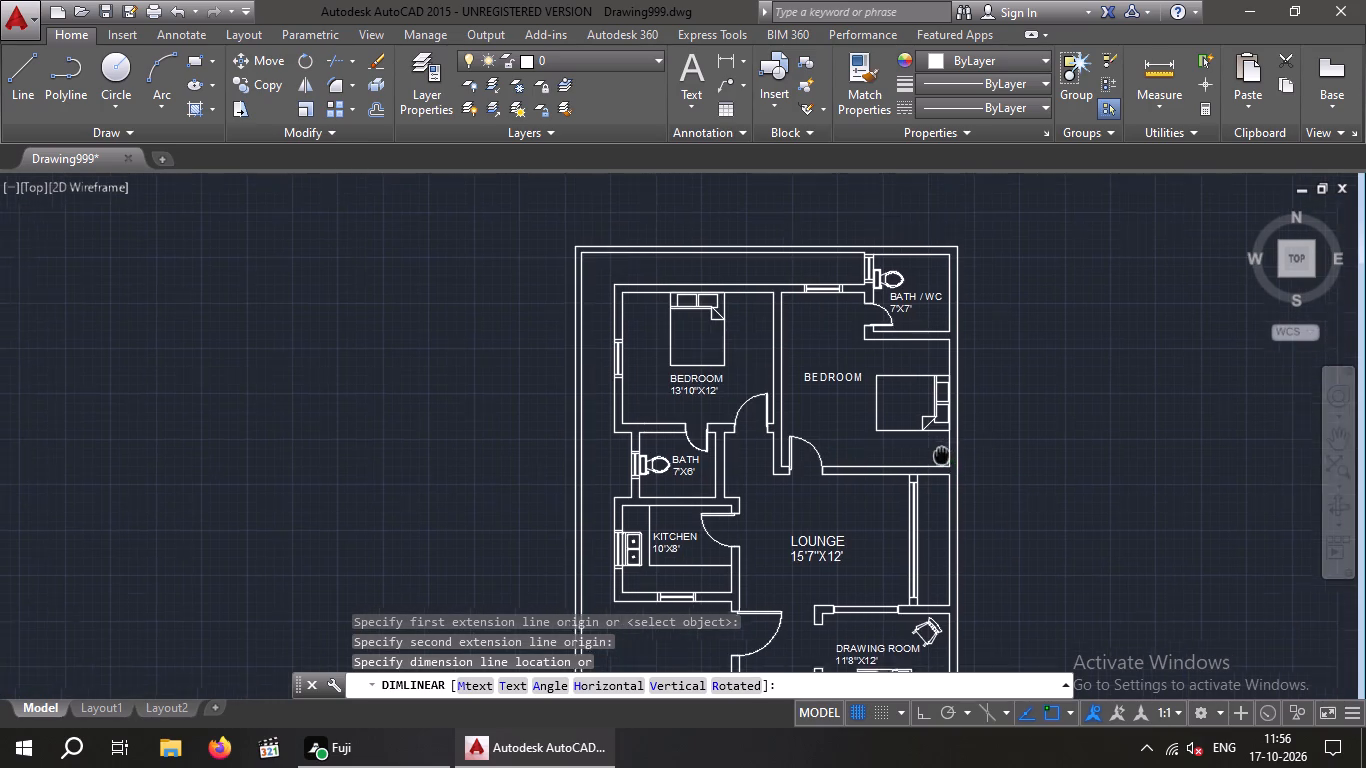
{"action": "middle_click_drag", "start_coordinate": [941, 455], "coordinate": [930, 462]}
{"action": "scroll", "coordinate": [901, 451], "scroll_direction": "up", "scroll_amount": 2}
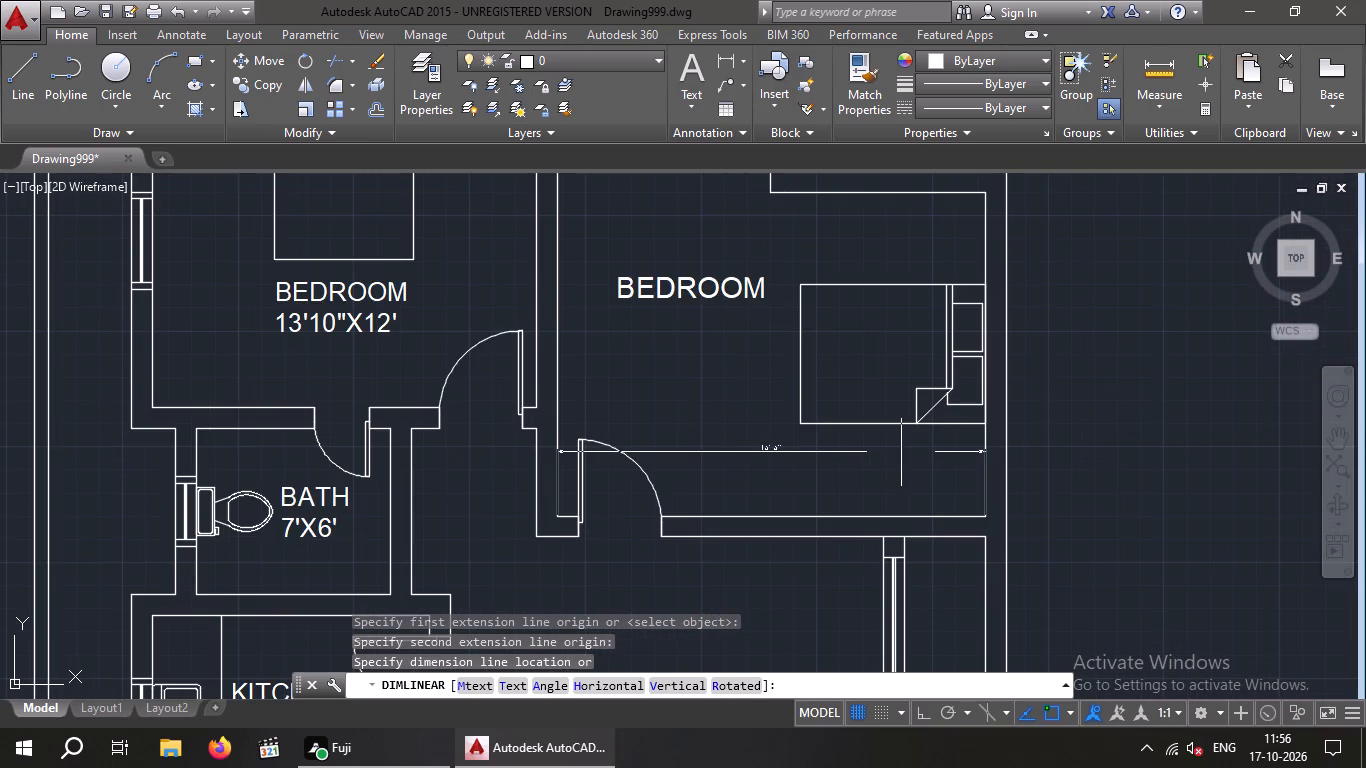
{"action": "key", "text": "space"}
{"action": "key", "text": "Escape"}
{"action": "key", "text": "Escape"}
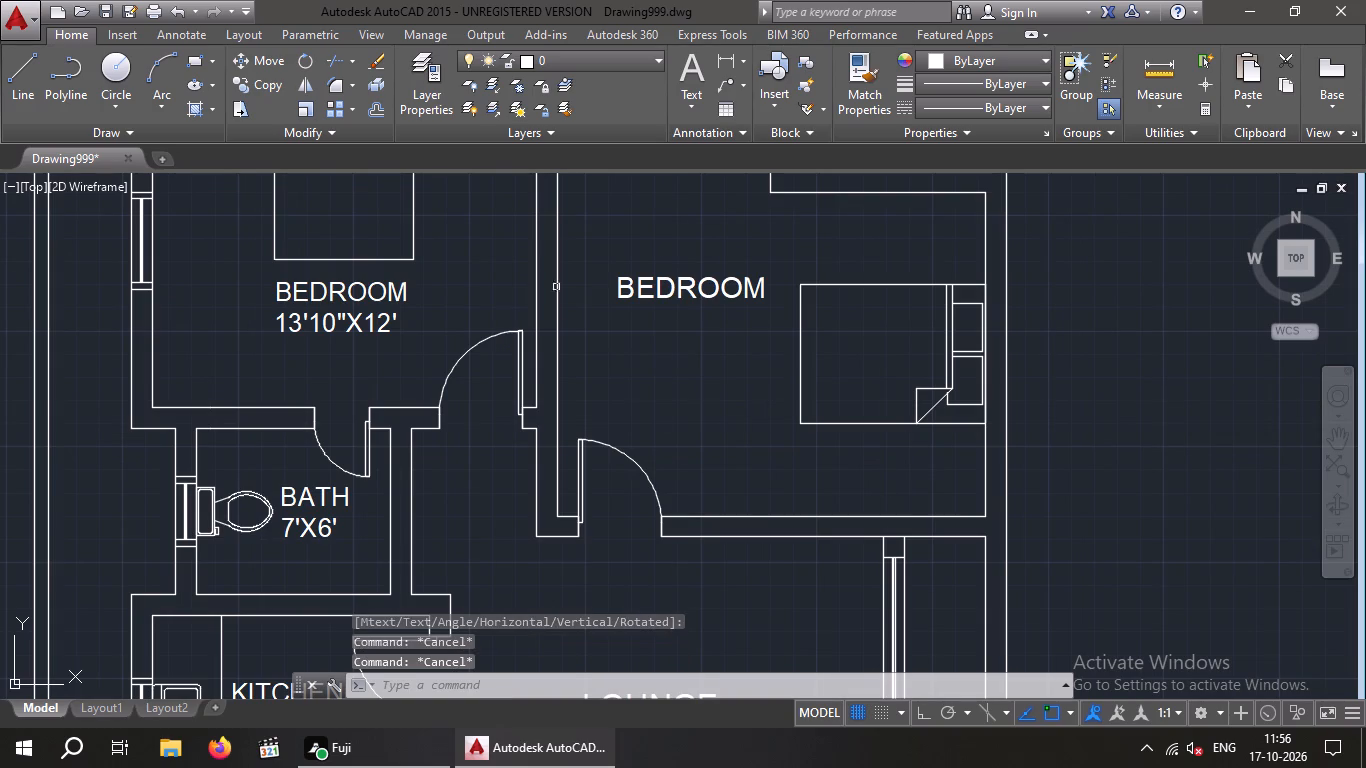
Add the size 15'5"X15'11" as a second line to the northeast bedroom's "BEDROOM" label.
{"action": "double_click", "coordinate": [682, 288]}
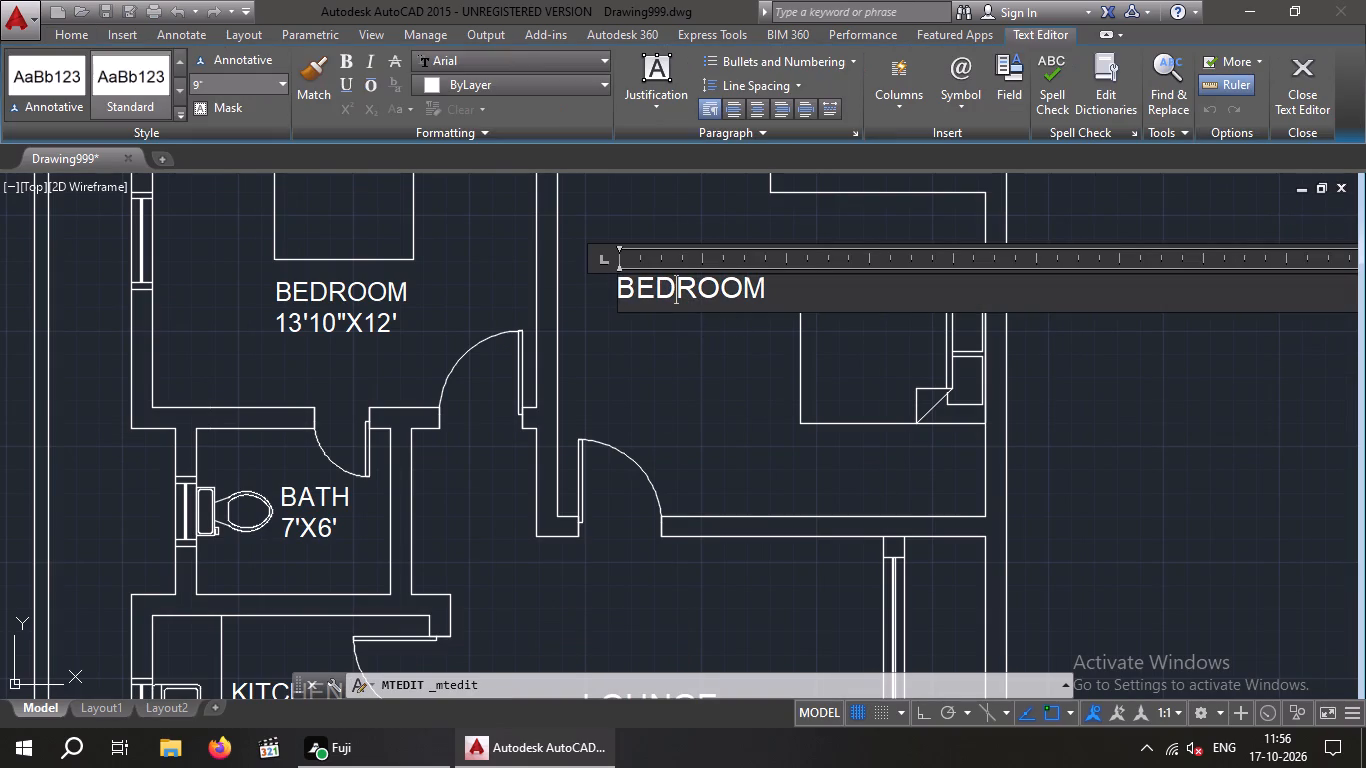
{"action": "left_click", "coordinate": [770, 286]}
{"action": "key", "text": "Return"}
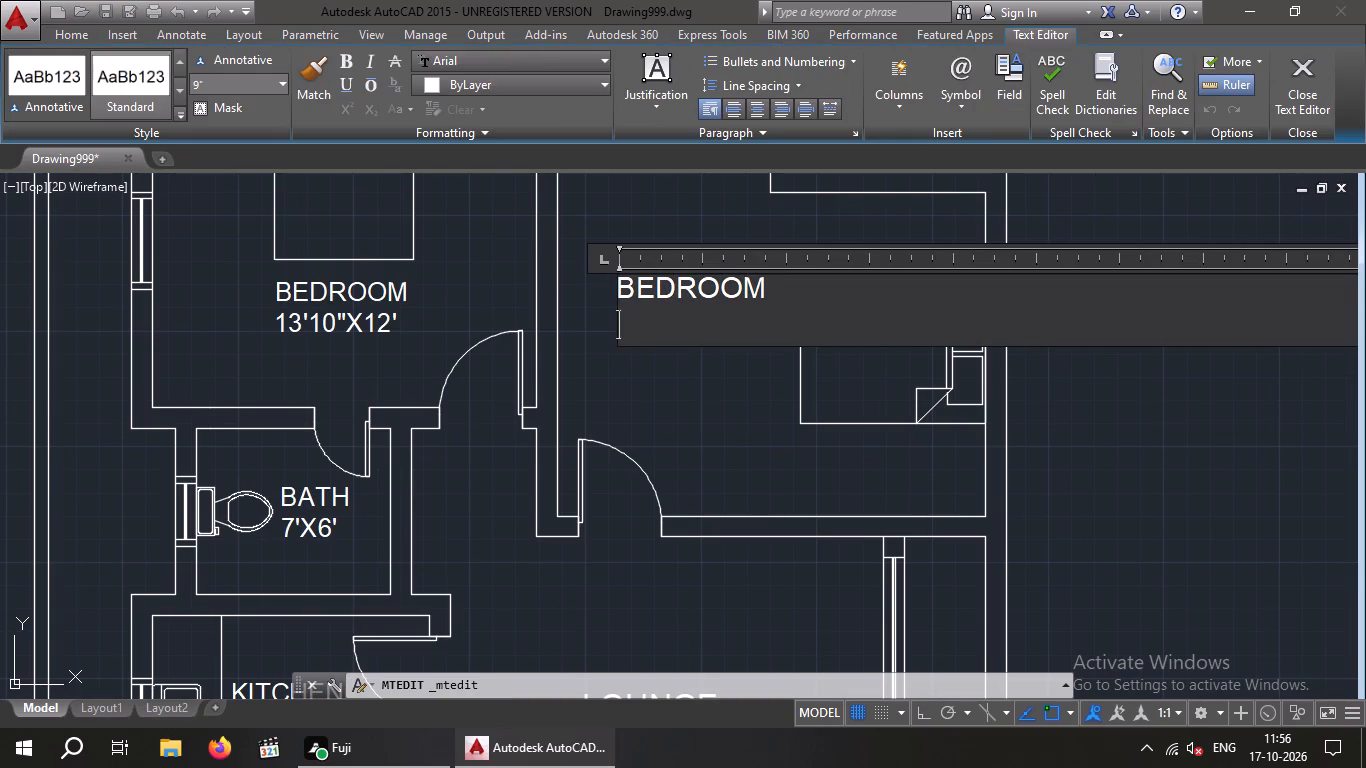
{"action": "type", "text": "15"}
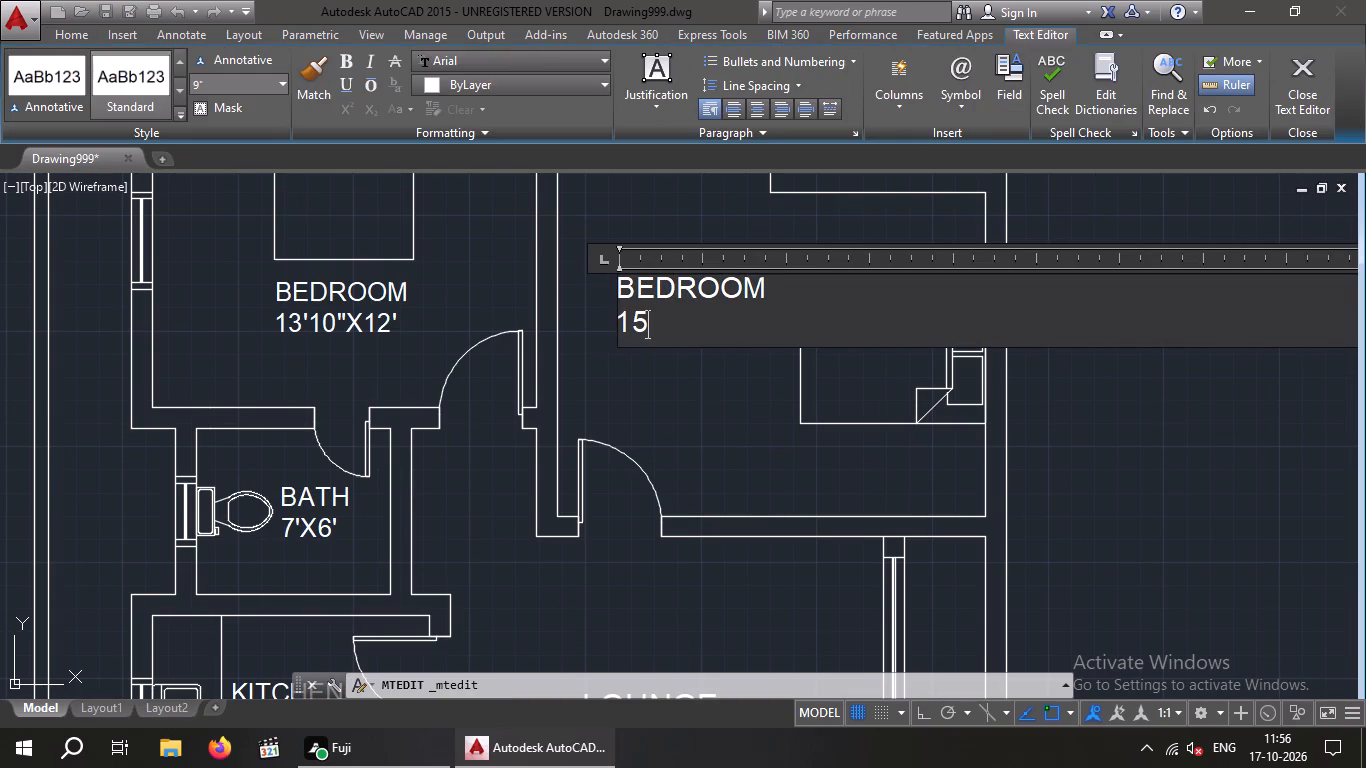
{"action": "key", "text": "apostrophe"}
{"action": "key", "text": "5"}
{"action": "key", "text": "shift+quotedbl"}
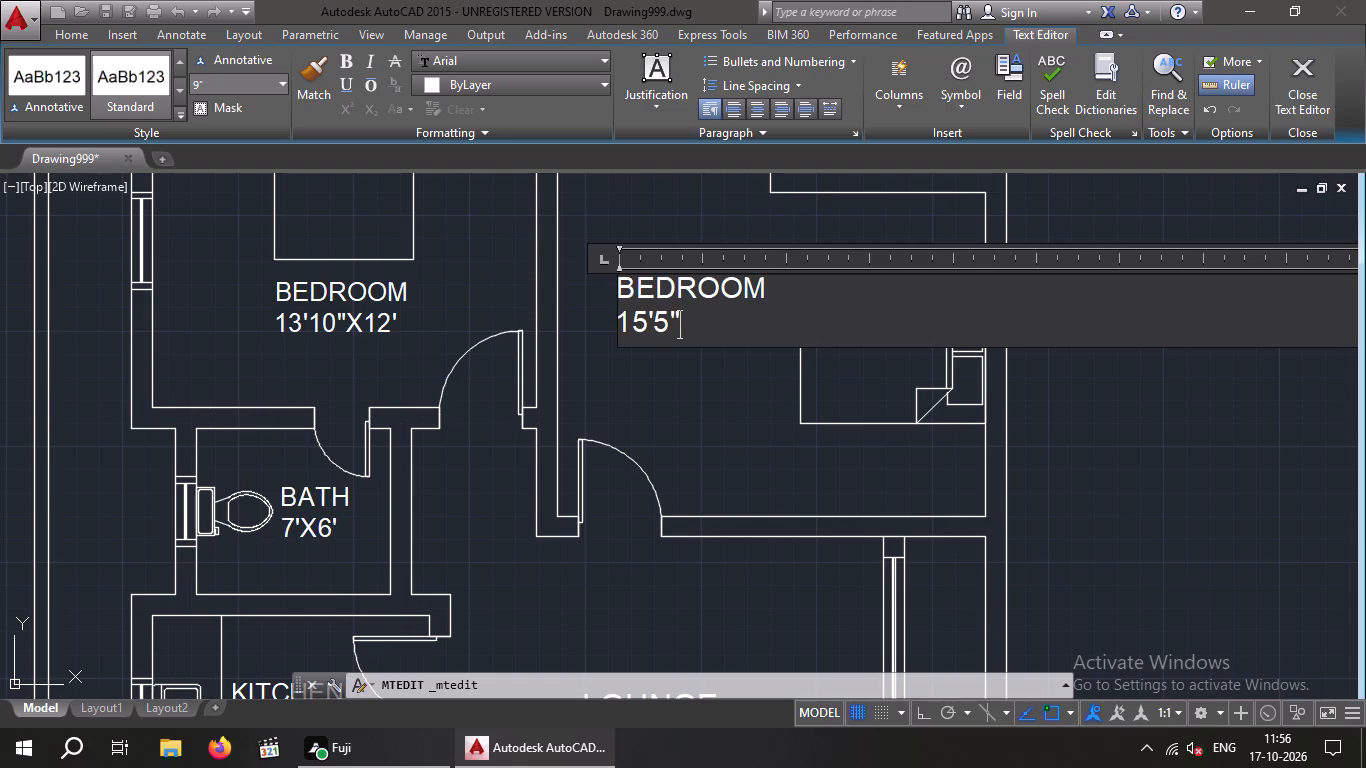
{"action": "type", "text": "X1511"}
{"action": "key", "text": "BackSpace"}
{"action": "key", "text": "BackSpace"}
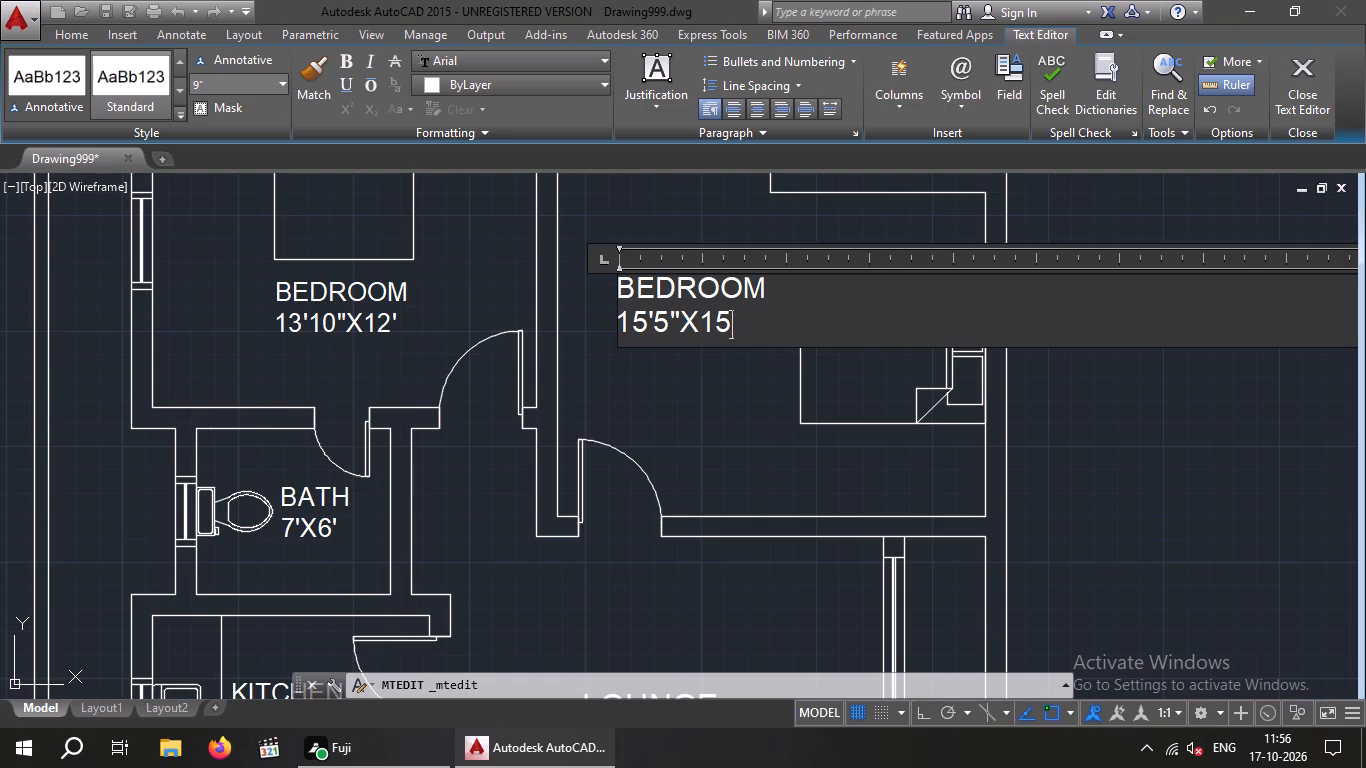
{"action": "type", "text": "'11"}
{"action": "key", "text": "shift+quotedbl"}
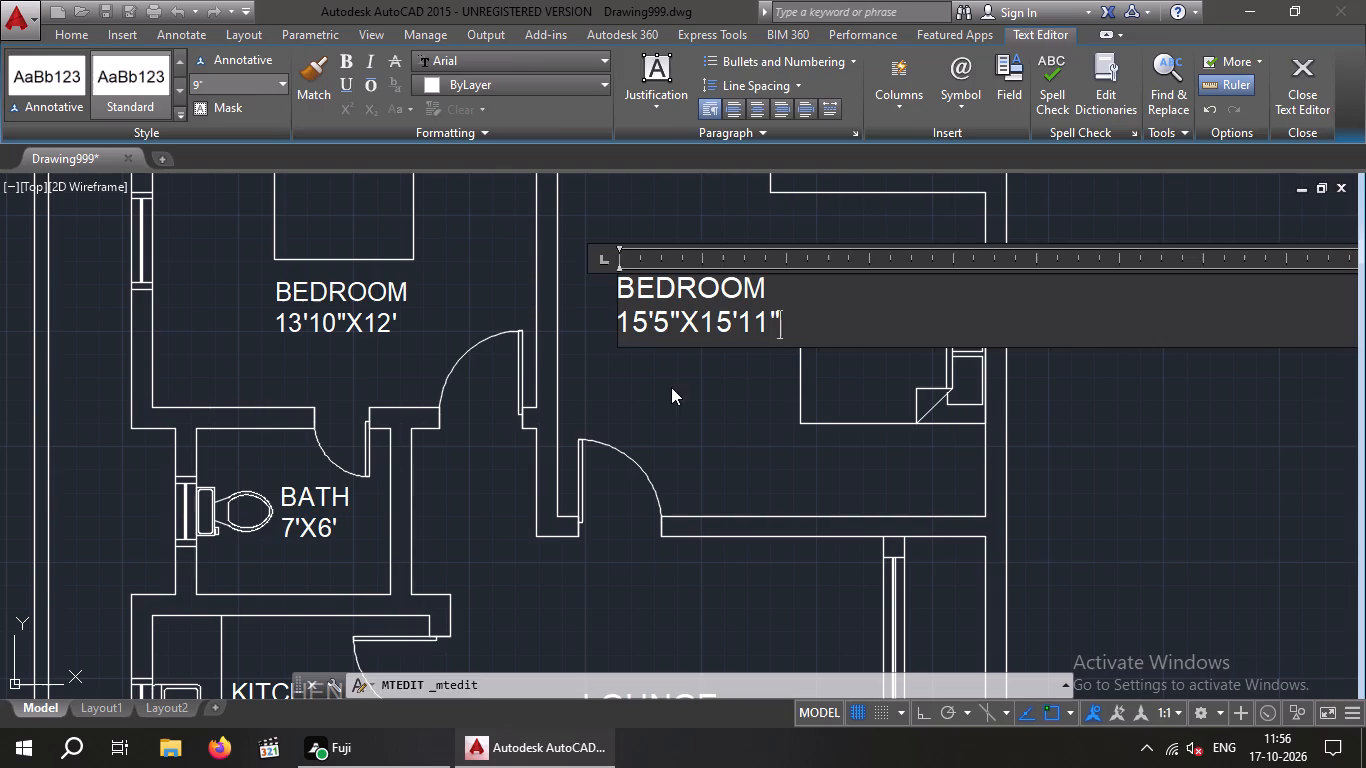
{"action": "left_click", "coordinate": [671, 387]}
Add an 8" high multiline text label "BALCONY" in the narrow strip east of the lounge.
{"action": "scroll", "coordinate": [691, 361], "scroll_direction": "down", "scroll_amount": 3}
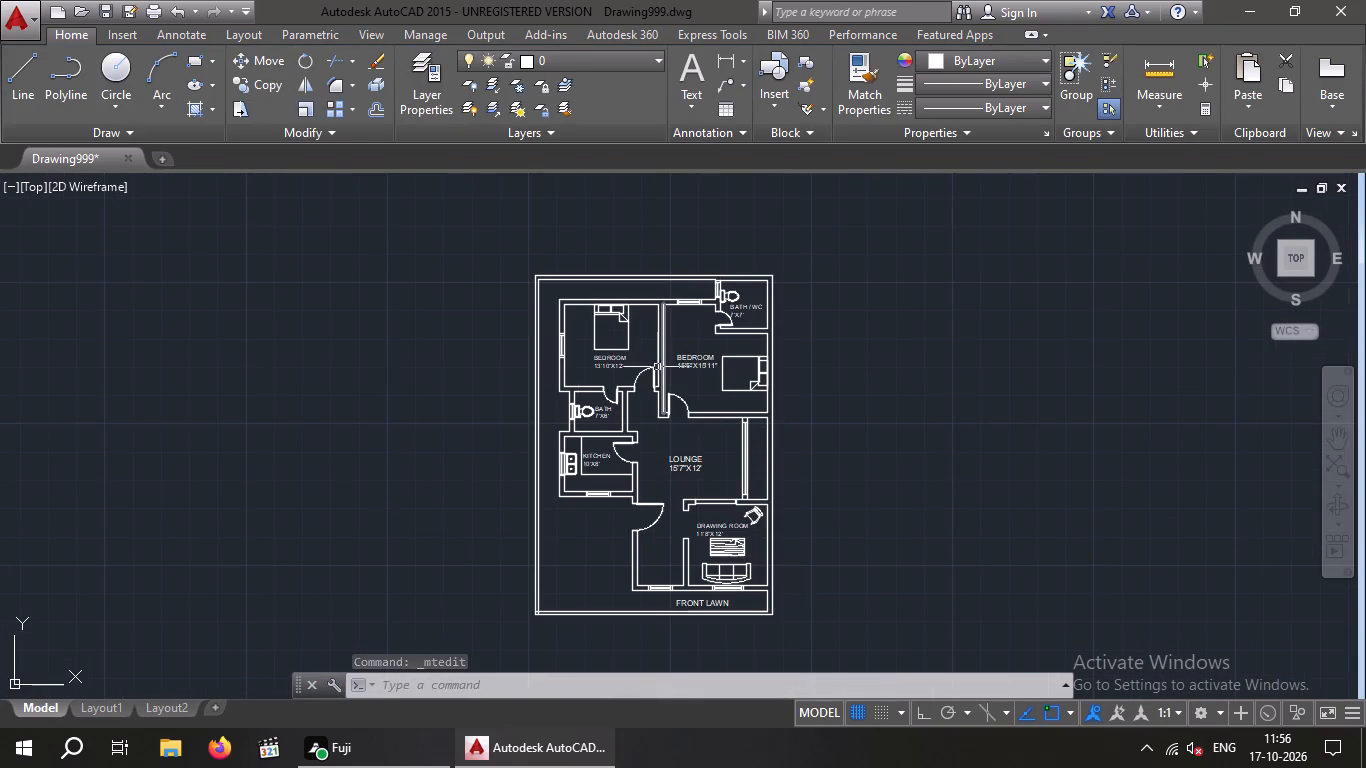
{"action": "scroll", "coordinate": [642, 400], "scroll_direction": "down", "scroll_amount": 1}
{"action": "middle_click_drag", "start_coordinate": [641, 398], "coordinate": [388, 306]}
{"action": "scroll", "coordinate": [450, 333], "scroll_direction": "up", "scroll_amount": 3}
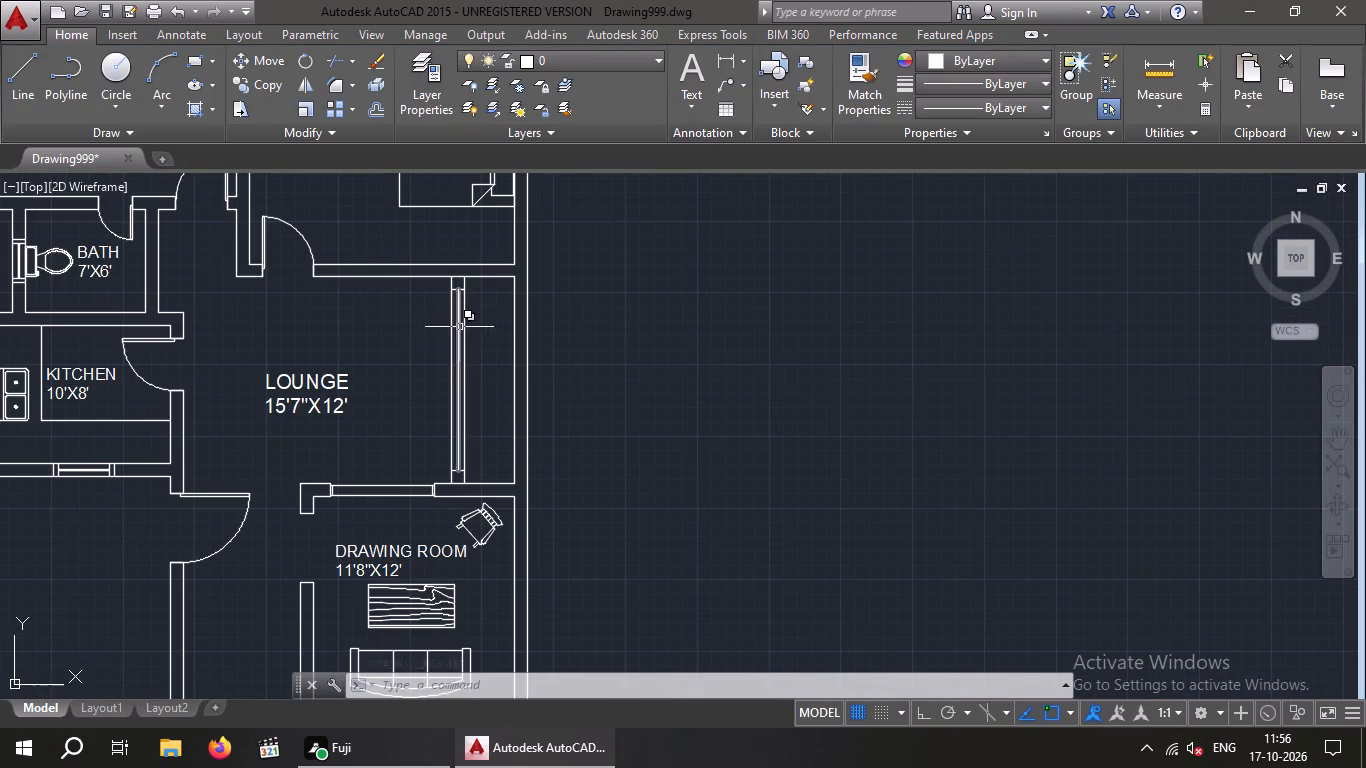
{"action": "scroll", "coordinate": [478, 374], "scroll_direction": "up", "scroll_amount": 2}
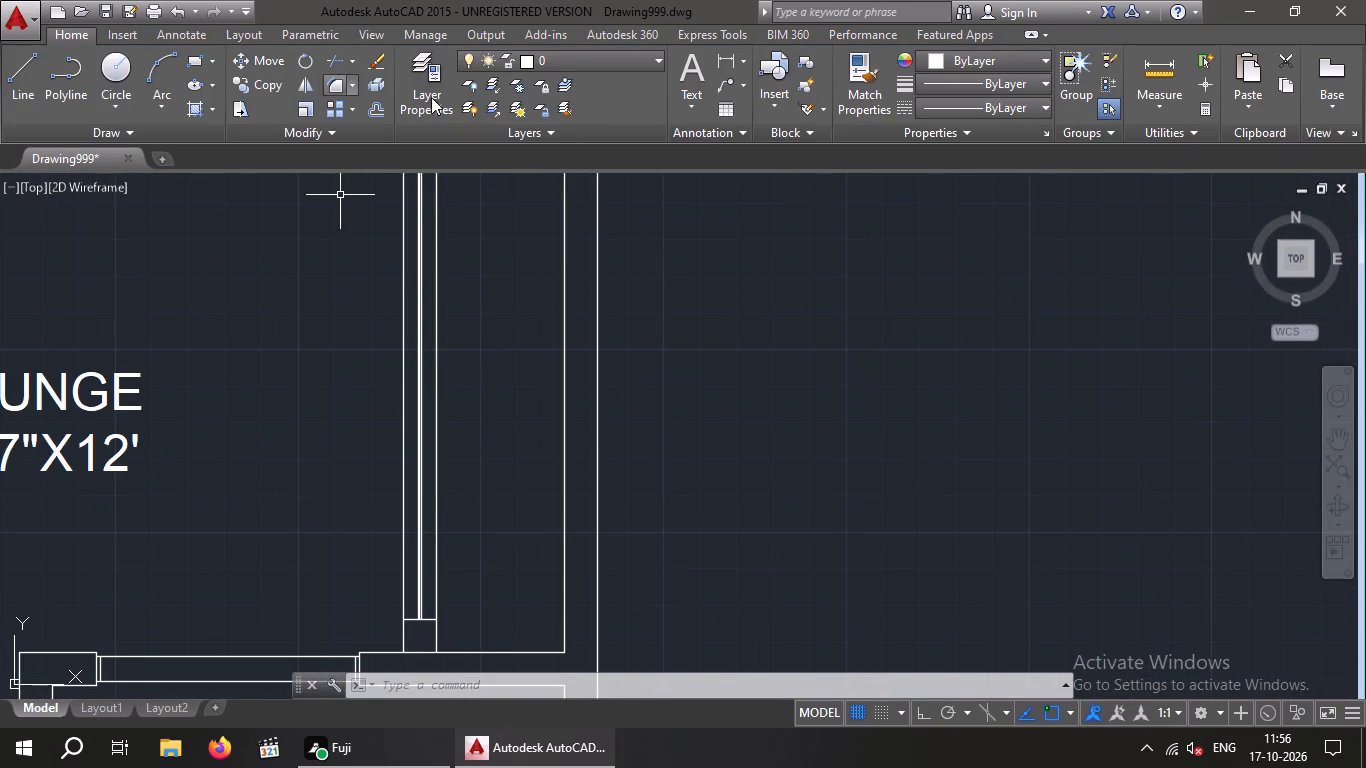
{"action": "left_click", "coordinate": [696, 71]}
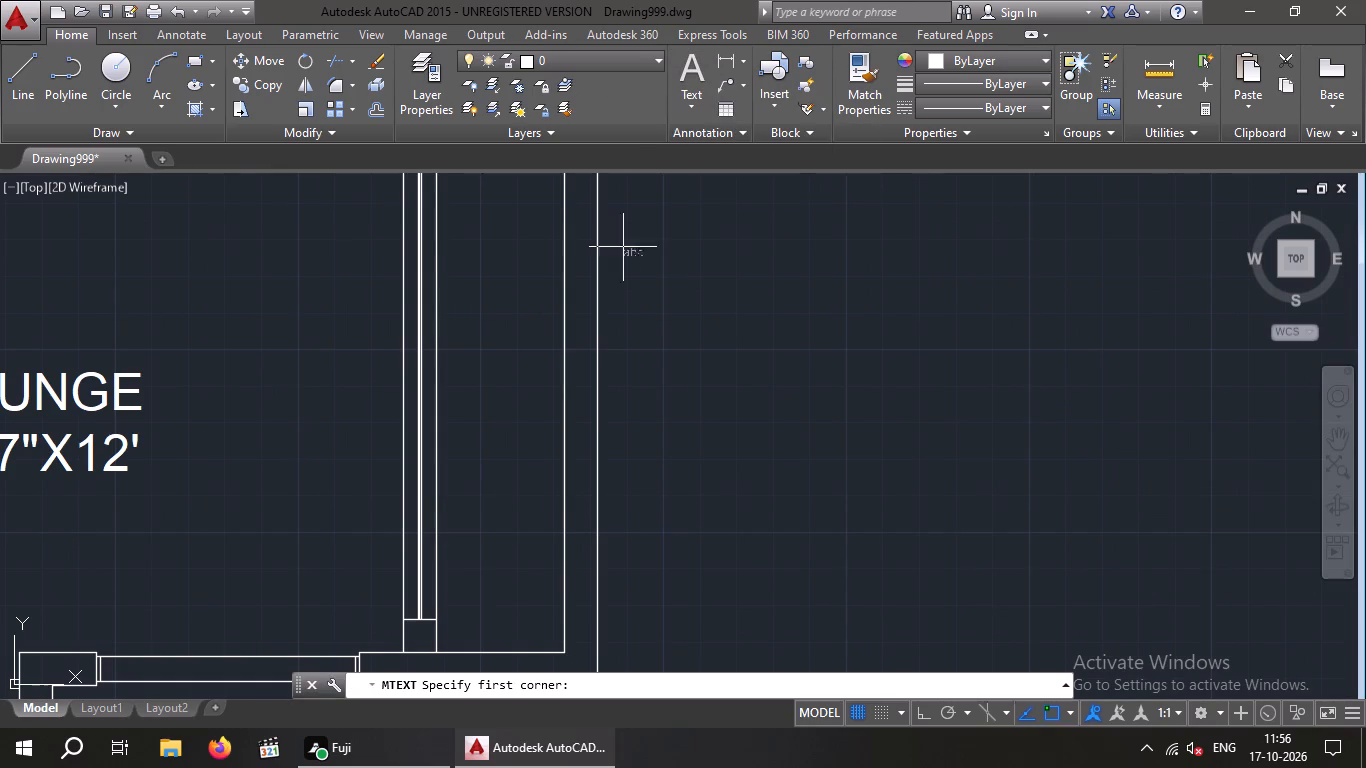
{"action": "left_click_drag", "start_coordinate": [486, 322], "coordinate": [484, 331]}
{"action": "left_click", "coordinate": [1284, 433]}
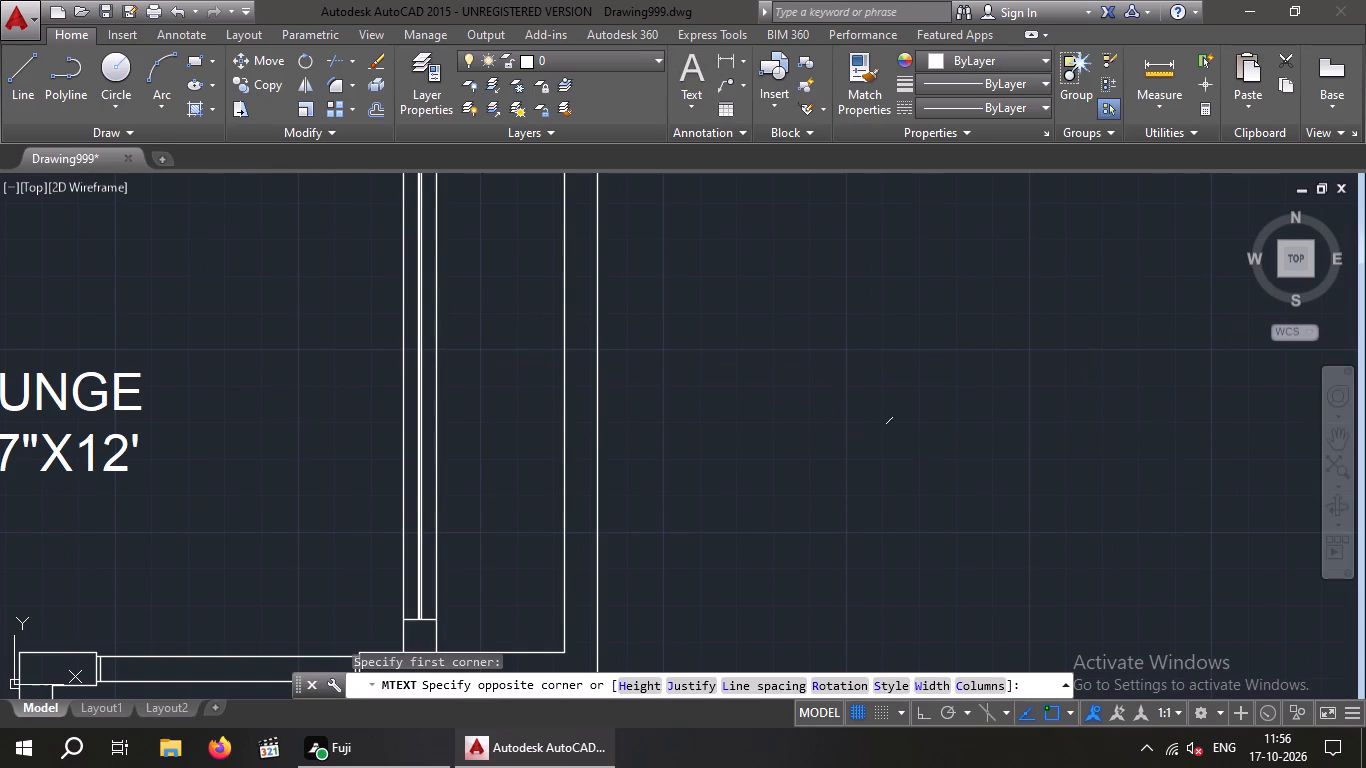
{"action": "scroll", "coordinate": [877, 330], "scroll_direction": "down", "scroll_amount": 2}
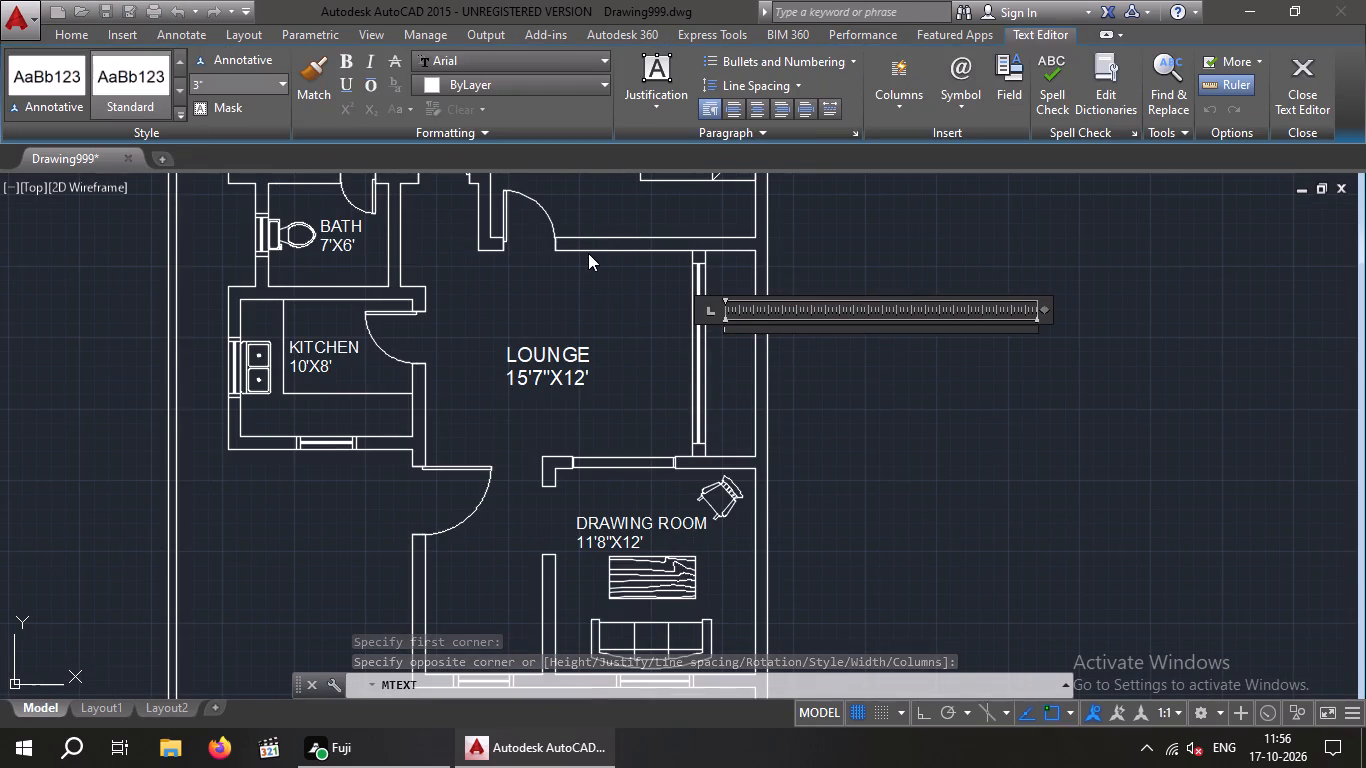
{"action": "left_click", "coordinate": [213, 89]}
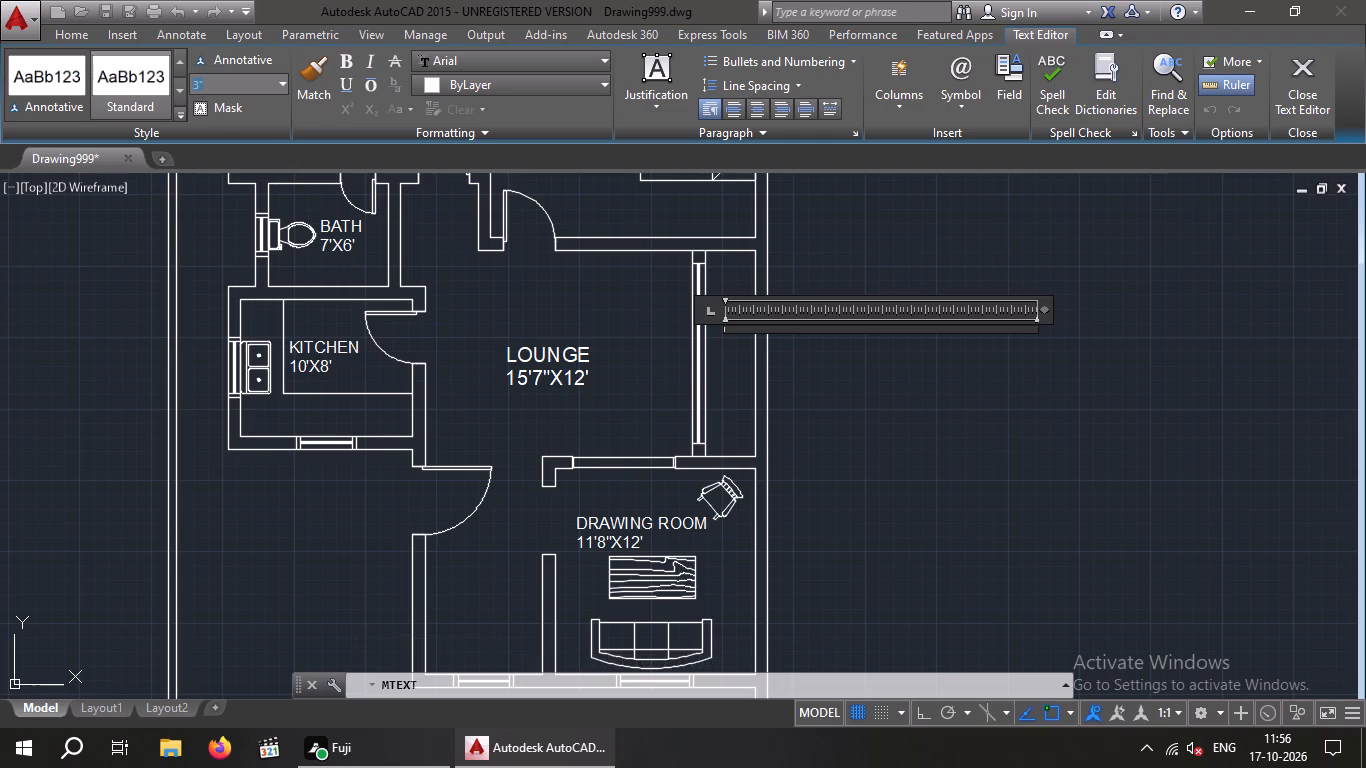
{"action": "type", "text": "8\""}
{"action": "key", "text": "Return"}
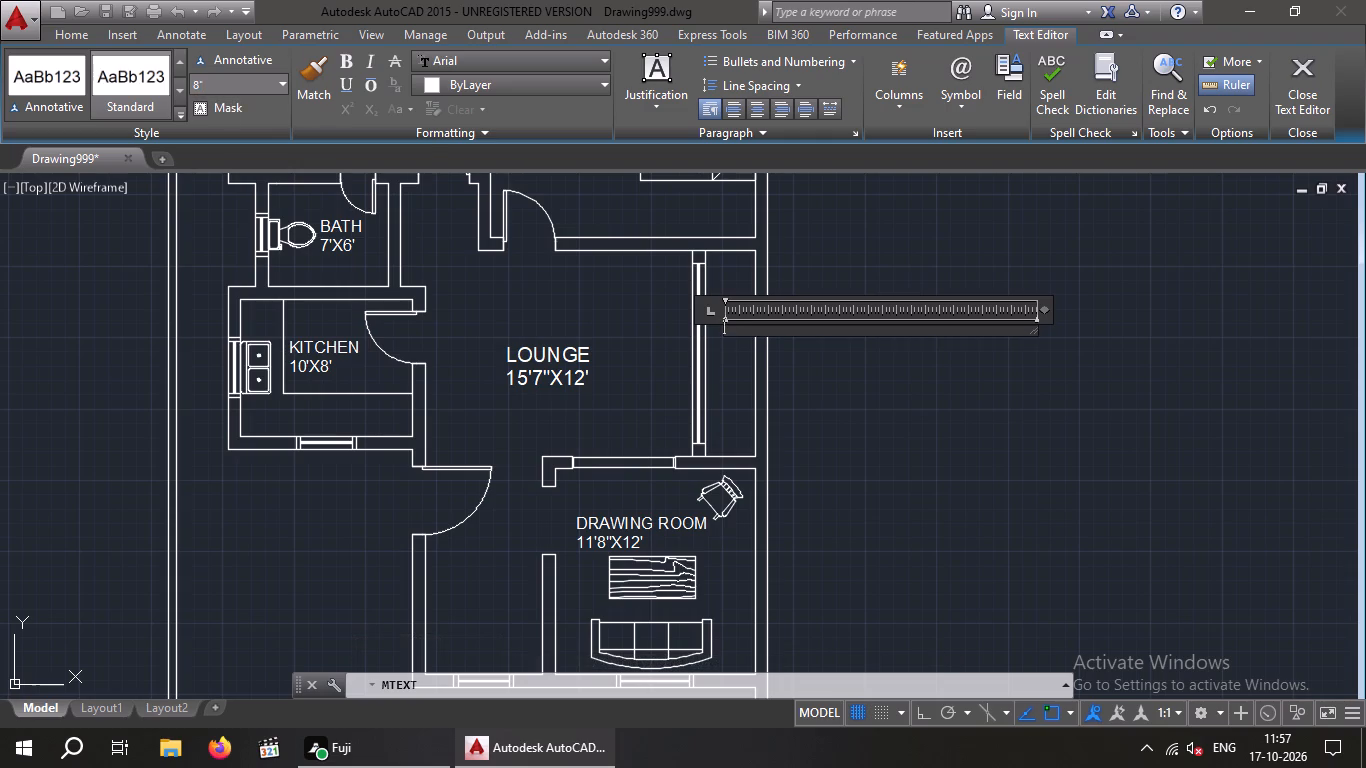
{"action": "type", "text": "BALCONY"}
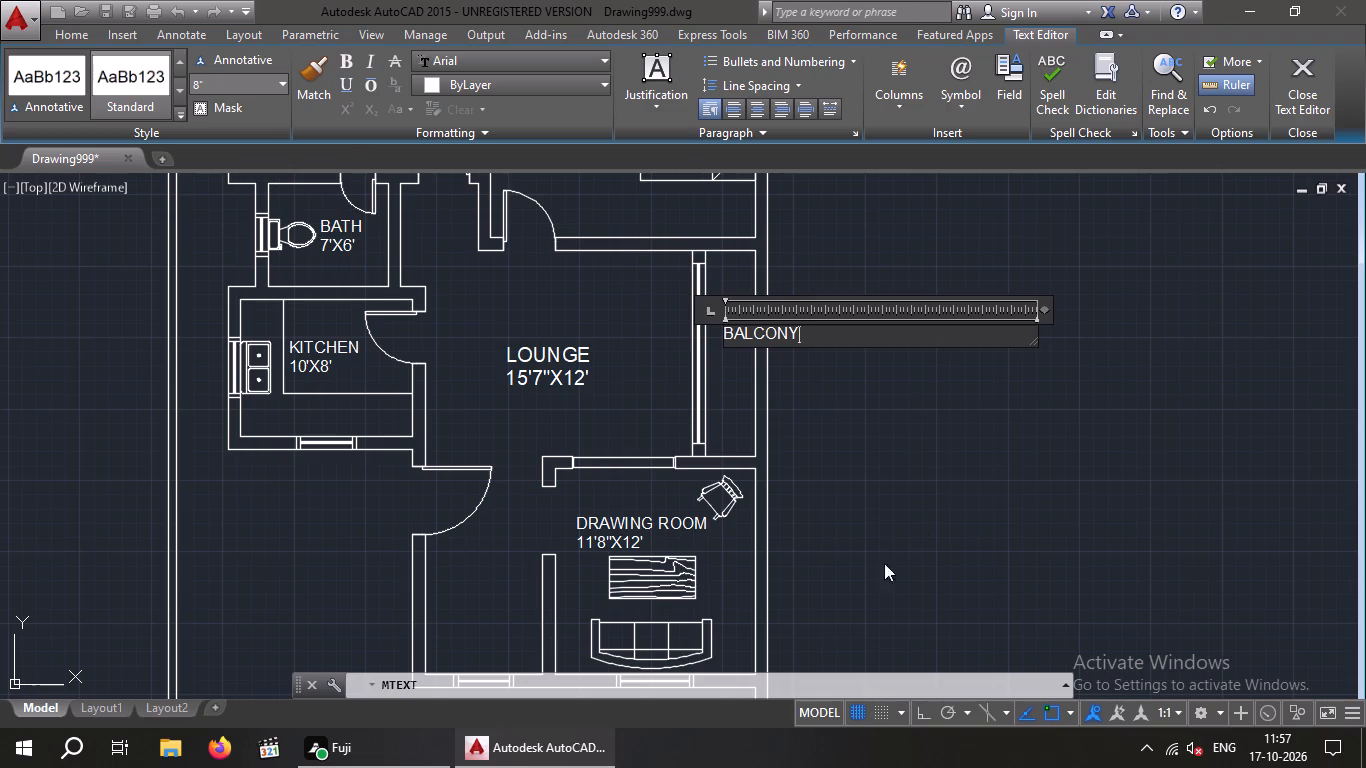
{"action": "left_click", "coordinate": [883, 438]}
Rotate the "BALCONY" label 90° counterclockwise about its lower-left corner, with Ortho on, to align it with the strip.
{"action": "scroll", "coordinate": [815, 336], "scroll_direction": "up", "scroll_amount": 3}
{"action": "left_click_drag", "start_coordinate": [818, 382], "coordinate": [712, 359]}
{"action": "left_click", "coordinate": [712, 294]}
{"action": "left_click", "coordinate": [924, 713]}
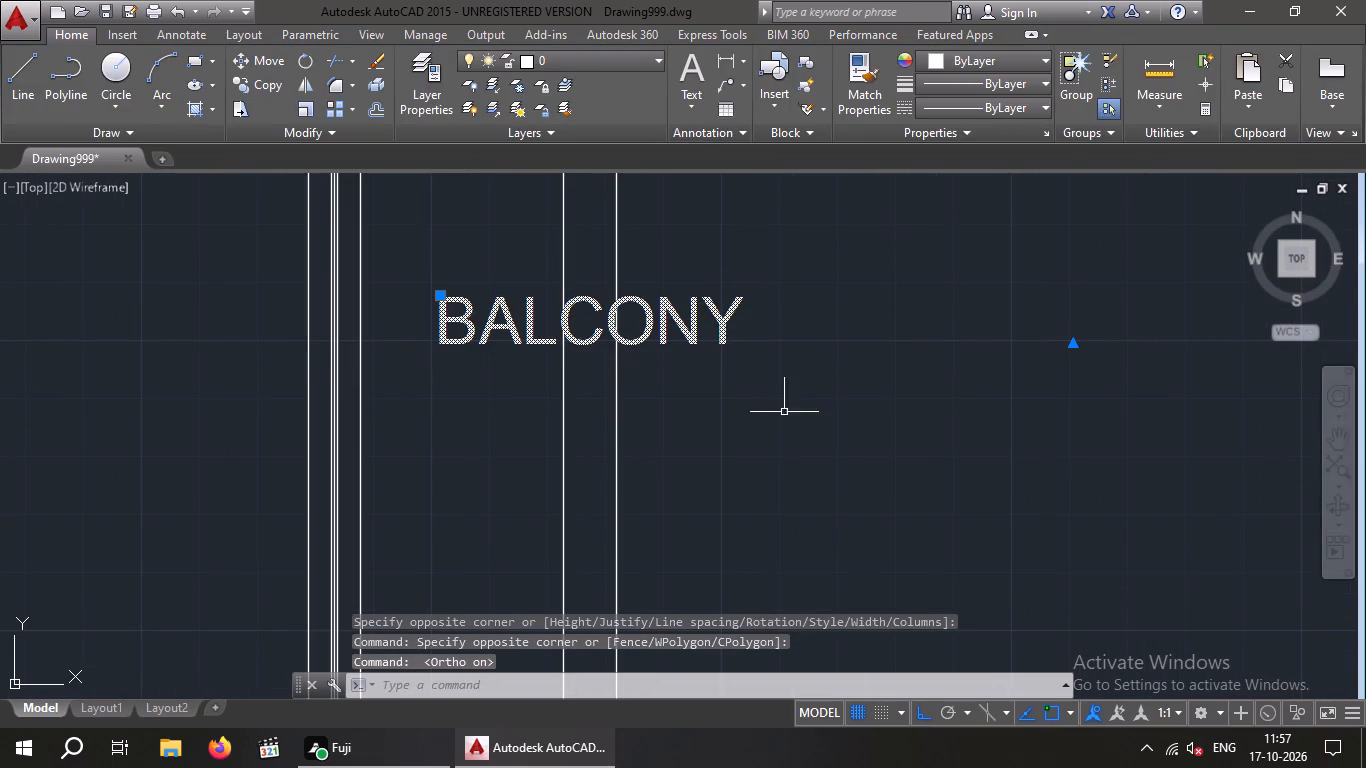
{"action": "left_click", "coordinate": [307, 53]}
{"action": "left_click", "coordinate": [753, 294]}
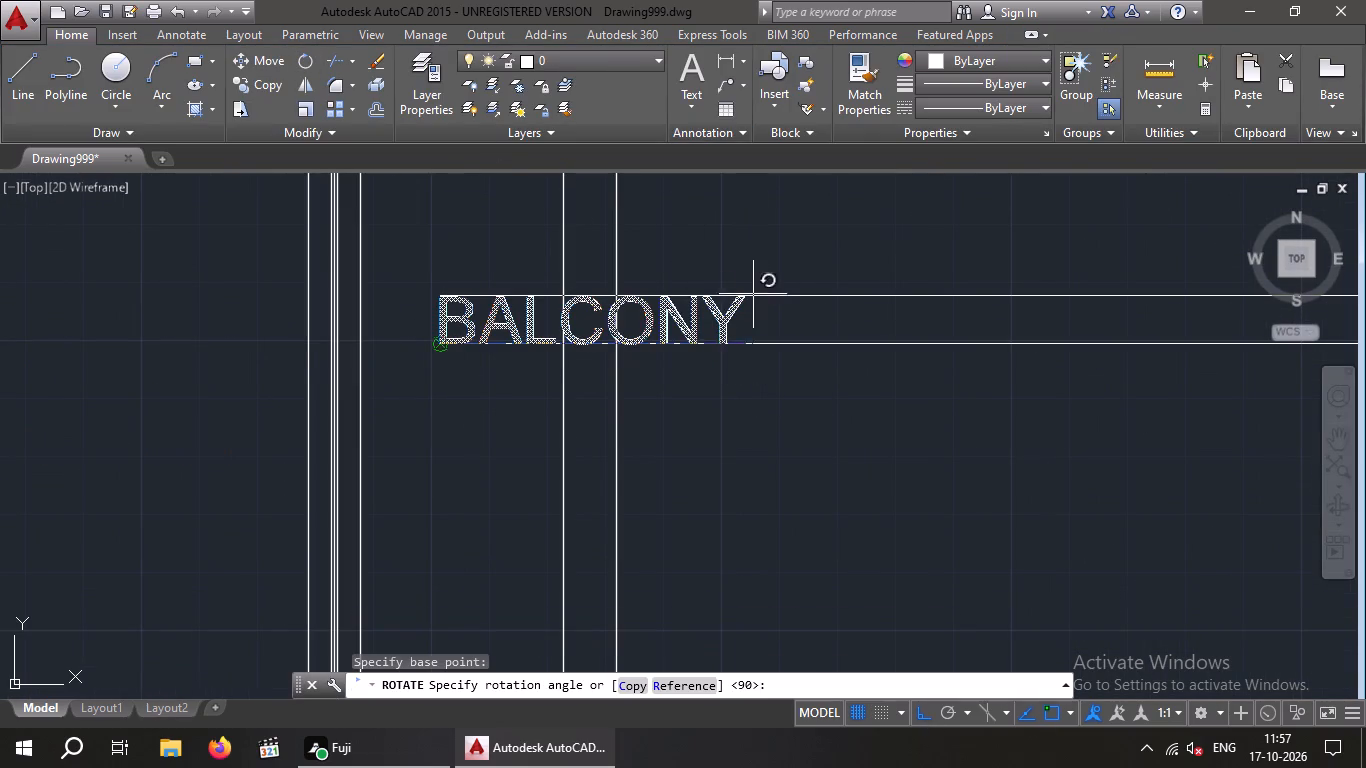
{"action": "middle_click", "coordinate": [733, 407]}
{"action": "scroll", "coordinate": [733, 407], "scroll_direction": "down", "scroll_amount": 1}
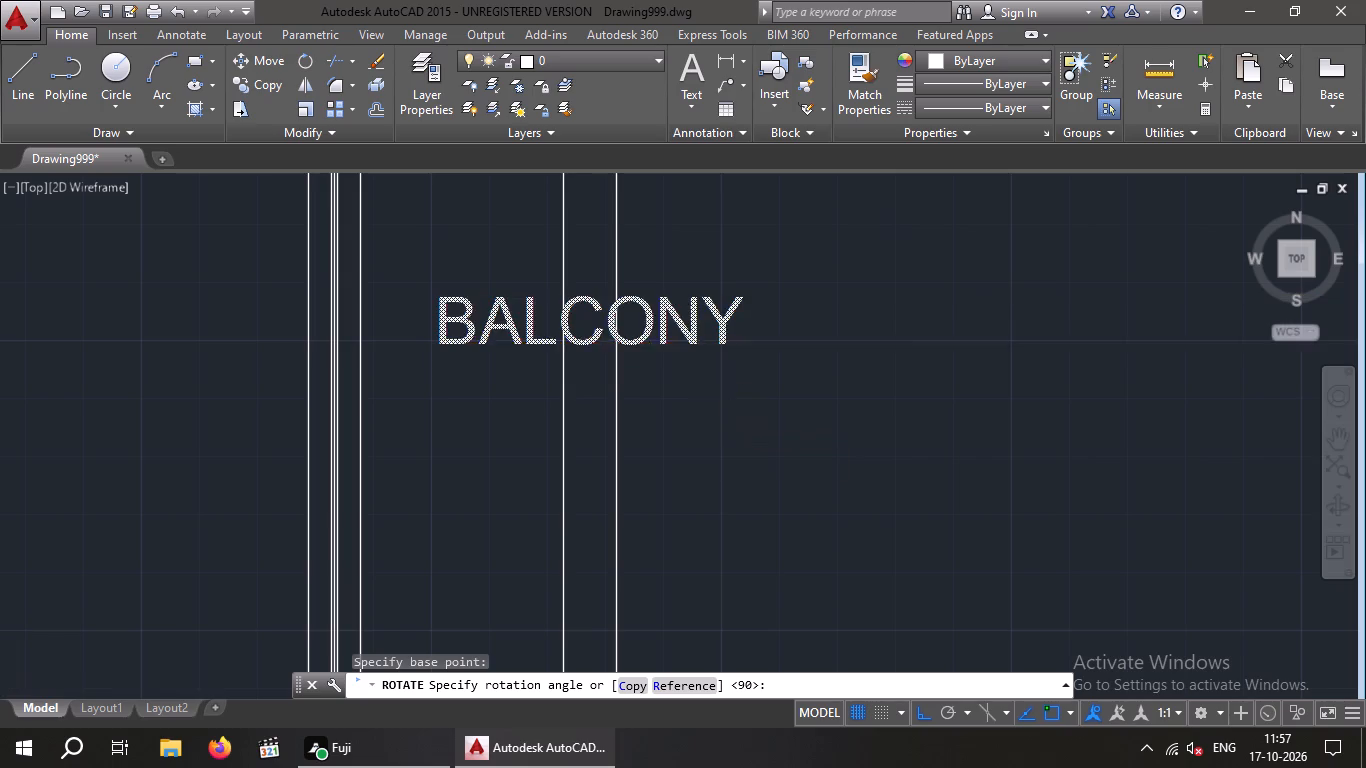
{"action": "scroll", "coordinate": [733, 407], "scroll_direction": "down", "scroll_amount": 1}
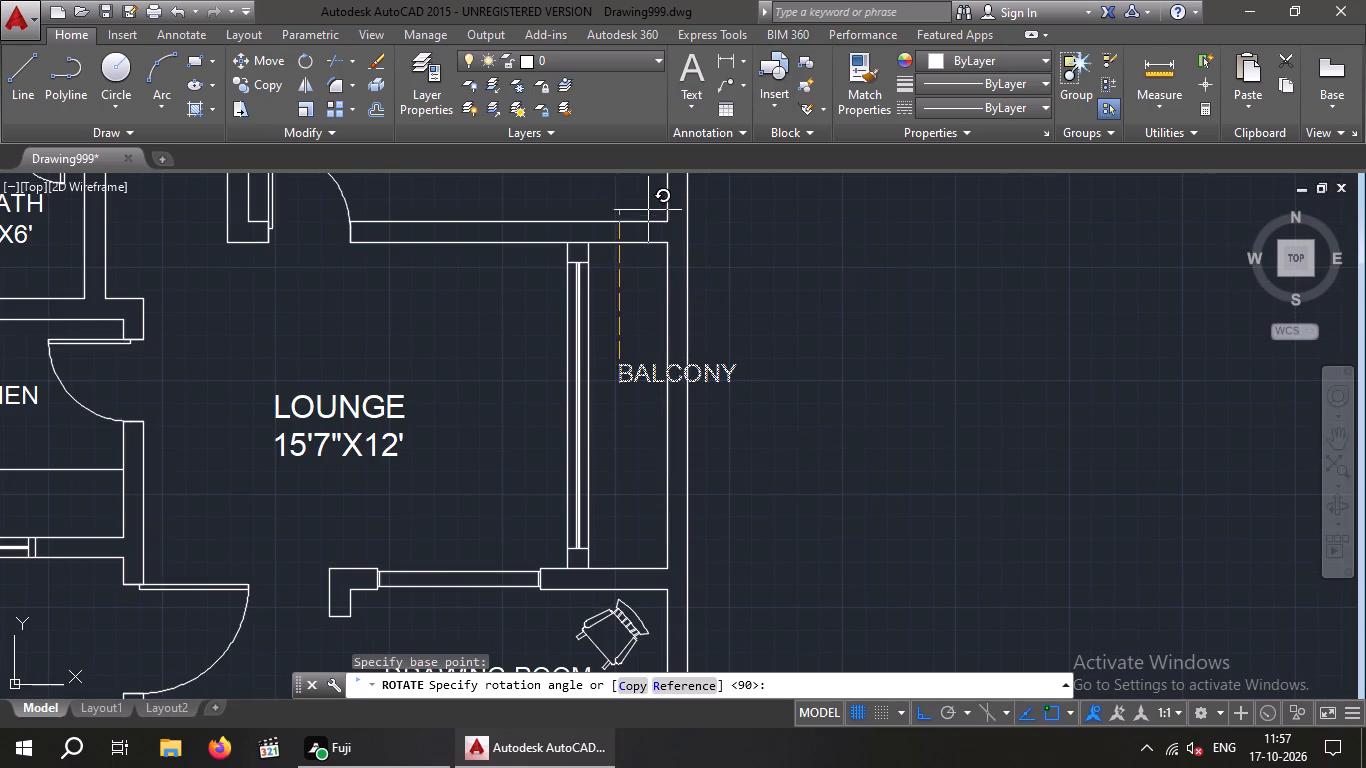
{"action": "left_click", "coordinate": [617, 193]}
Turn Ortho off and move the vertical "BALCONY" label south to the middle of the balcony strip.
{"action": "scroll", "coordinate": [613, 354], "scroll_direction": "up", "scroll_amount": 2}
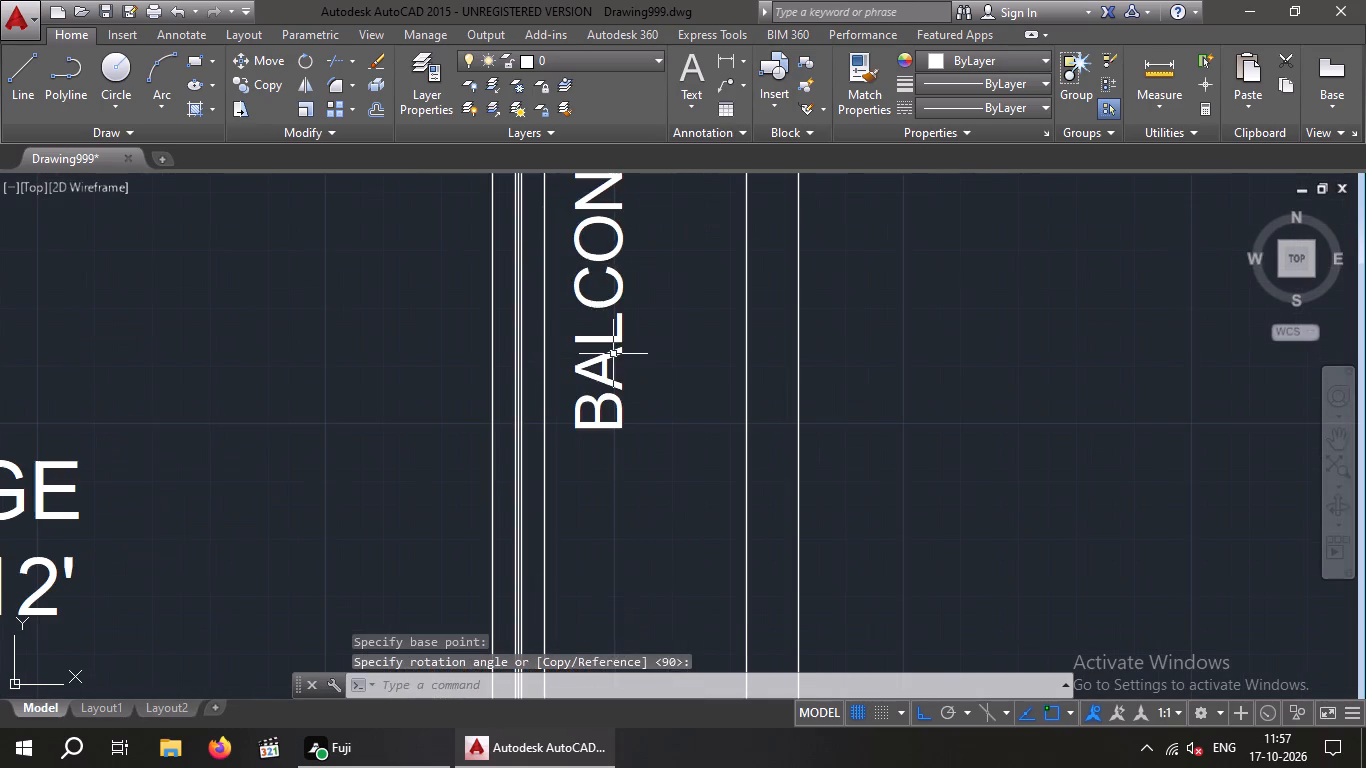
{"action": "left_click", "coordinate": [613, 354]}
{"action": "left_click", "coordinate": [923, 715]}
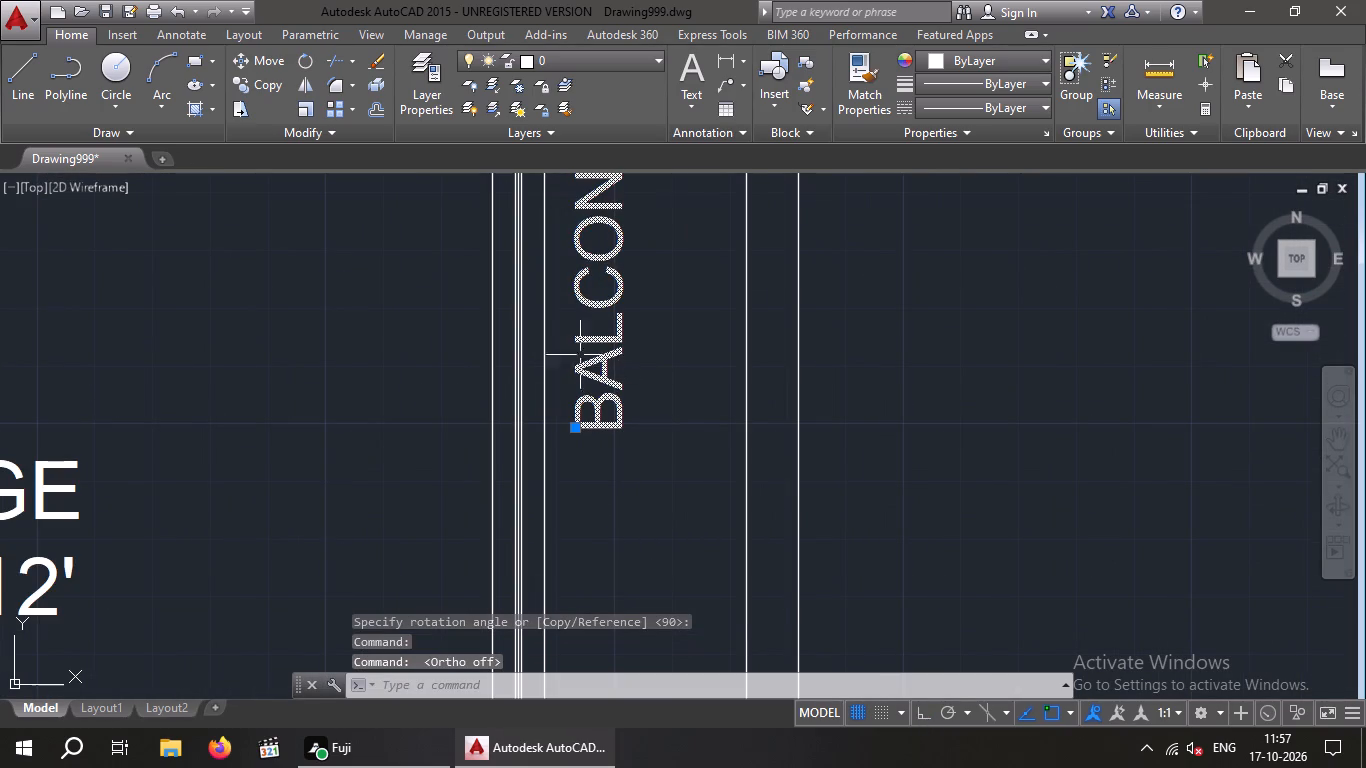
{"action": "left_click", "coordinate": [258, 60]}
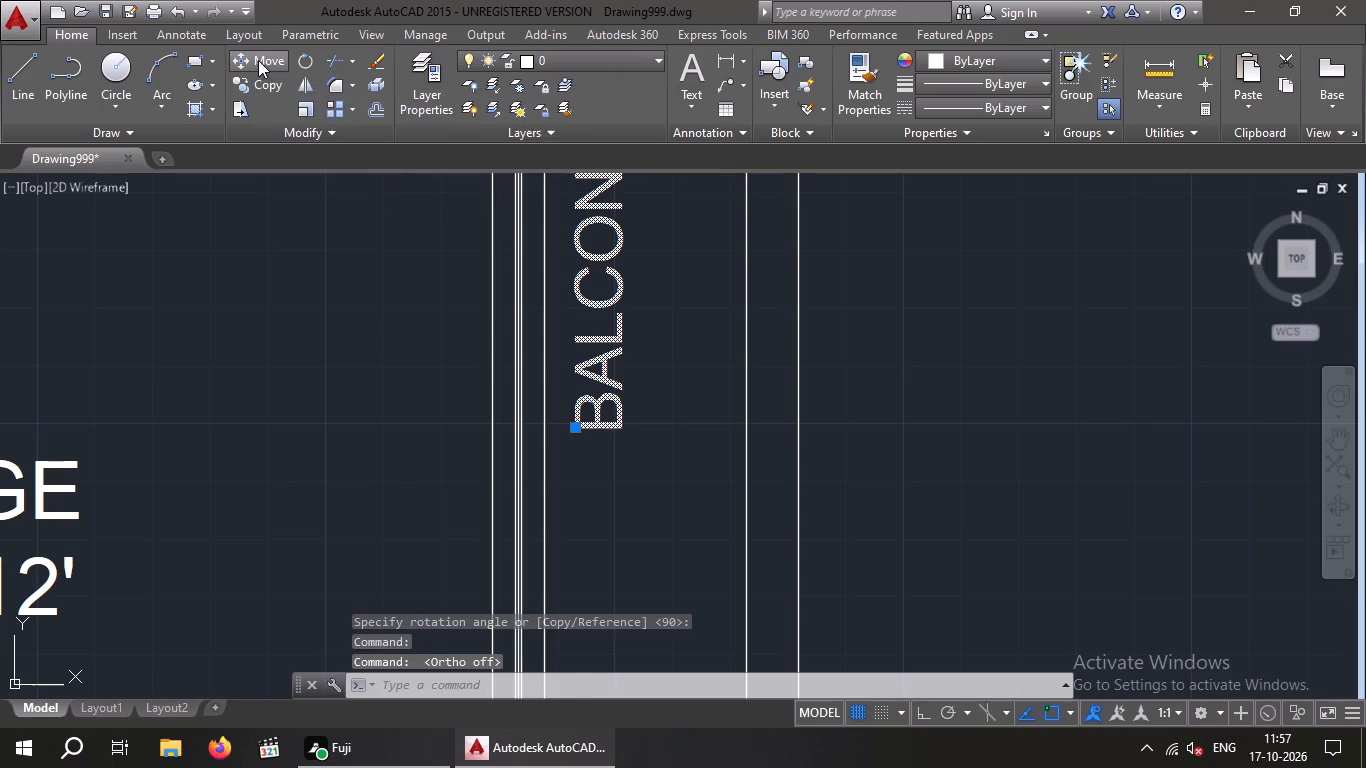
{"action": "left_click", "coordinate": [624, 426]}
{"action": "scroll", "coordinate": [625, 429], "scroll_direction": "down", "scroll_amount": 2}
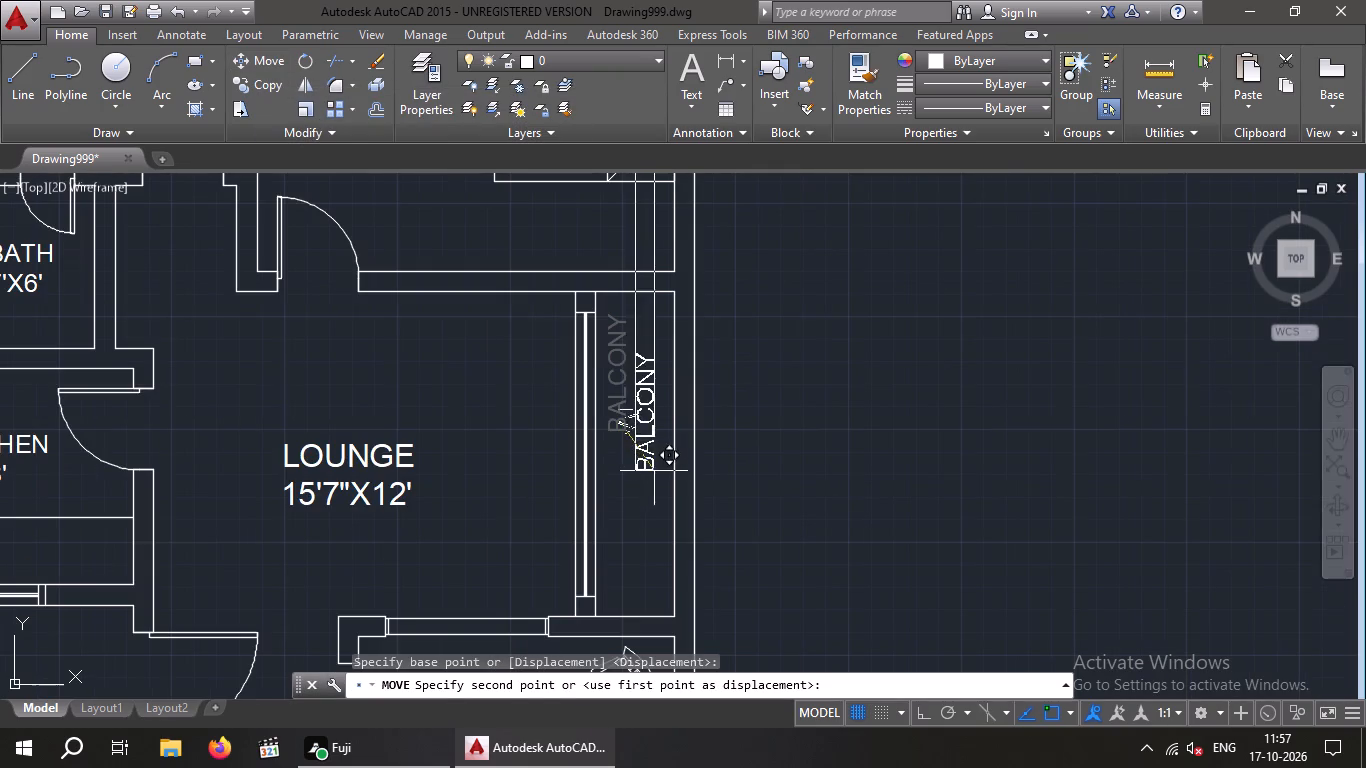
{"action": "left_click", "coordinate": [645, 533]}
Examine the "FRONT LAWN" label and its placement in the strip south of the drawing room.
{"action": "scroll", "coordinate": [655, 517], "scroll_direction": "down", "scroll_amount": 3}
{"action": "middle_click_drag", "start_coordinate": [768, 522], "coordinate": [796, 346]}
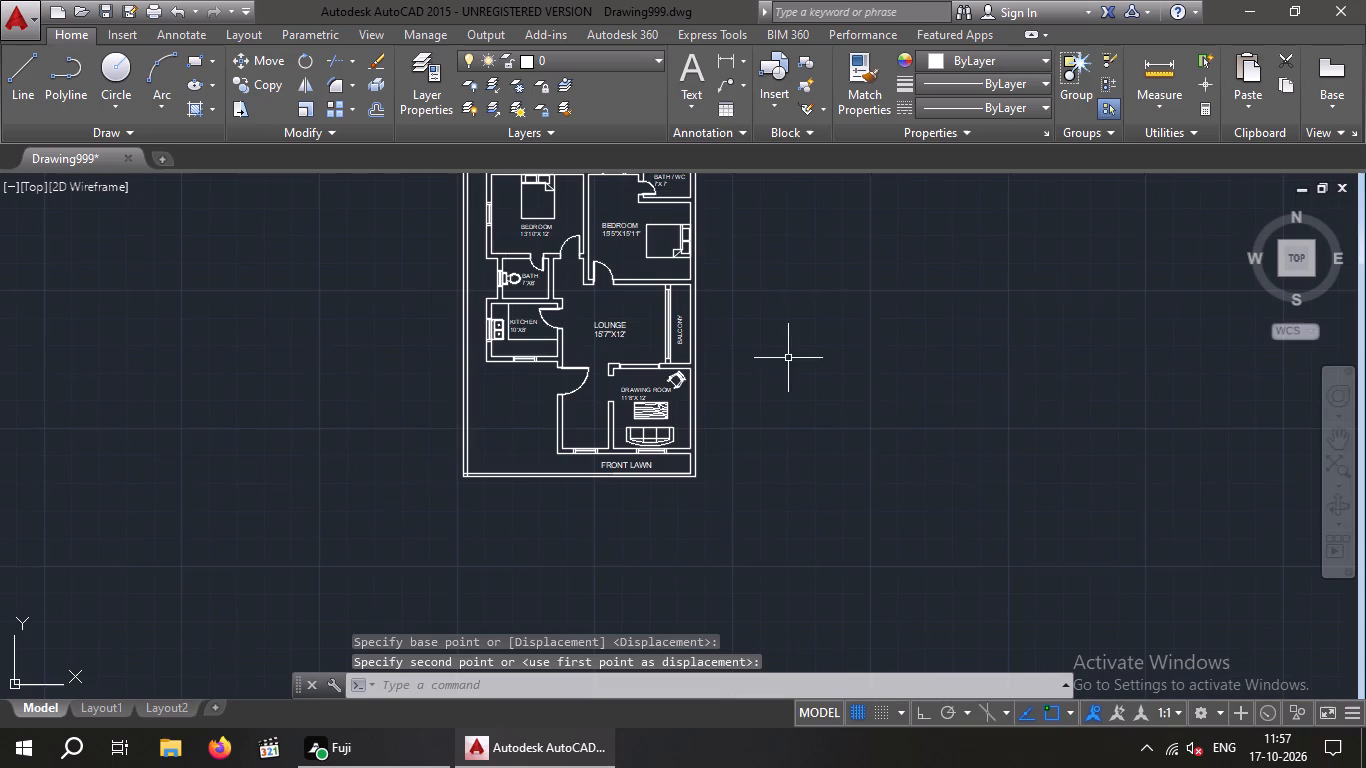
{"action": "scroll", "coordinate": [642, 473], "scroll_direction": "up", "scroll_amount": 5}
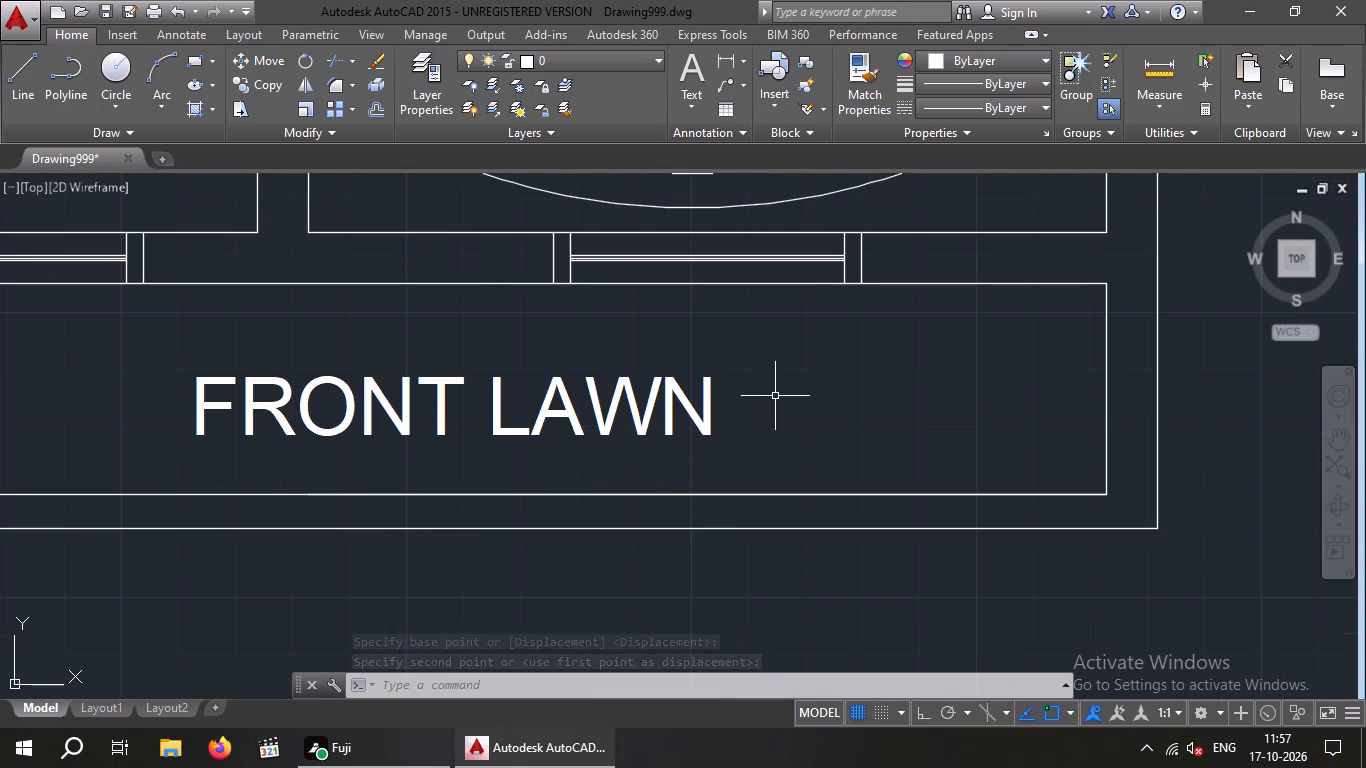
{"action": "scroll", "coordinate": [775, 396], "scroll_direction": "down", "scroll_amount": 5}
{"action": "scroll", "coordinate": [786, 402], "scroll_direction": "up", "scroll_amount": 3}
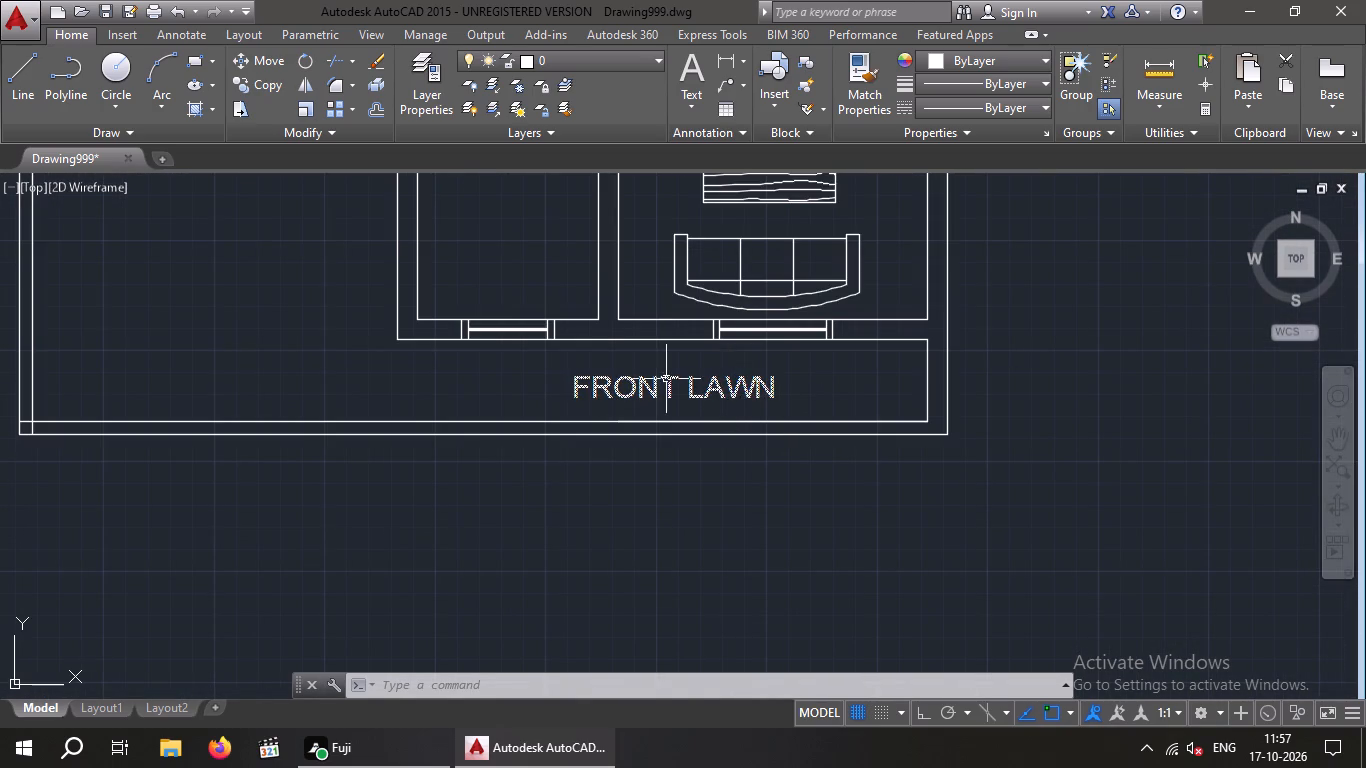
{"action": "scroll", "coordinate": [666, 379], "scroll_direction": "down", "scroll_amount": 2}
Add a 9" high multiline text label "BACK LAWN" in the open strip north of the bedrooms.
{"action": "middle_click_drag", "start_coordinate": [487, 363], "coordinate": [515, 617]}
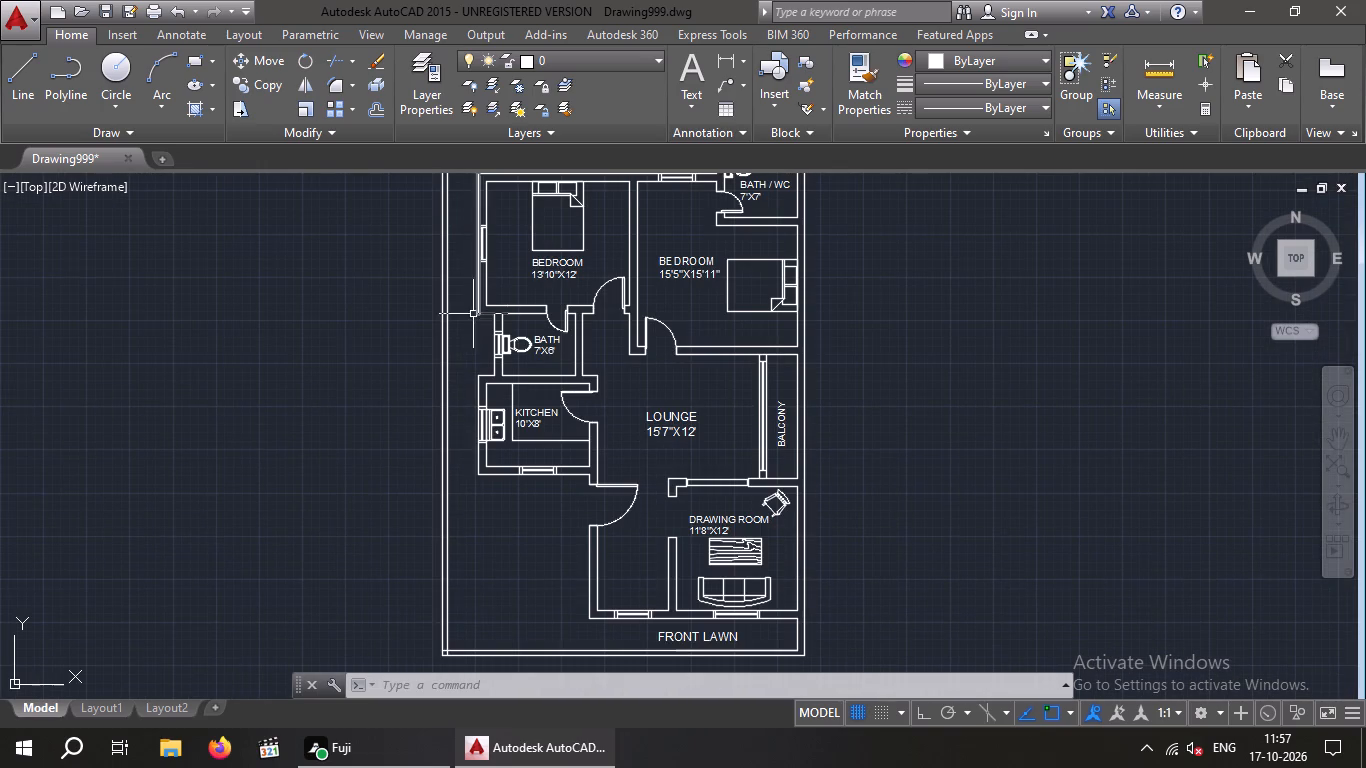
{"action": "middle_click_drag", "start_coordinate": [472, 323], "coordinate": [430, 562]}
{"action": "scroll", "coordinate": [520, 396], "scroll_direction": "up", "scroll_amount": 5}
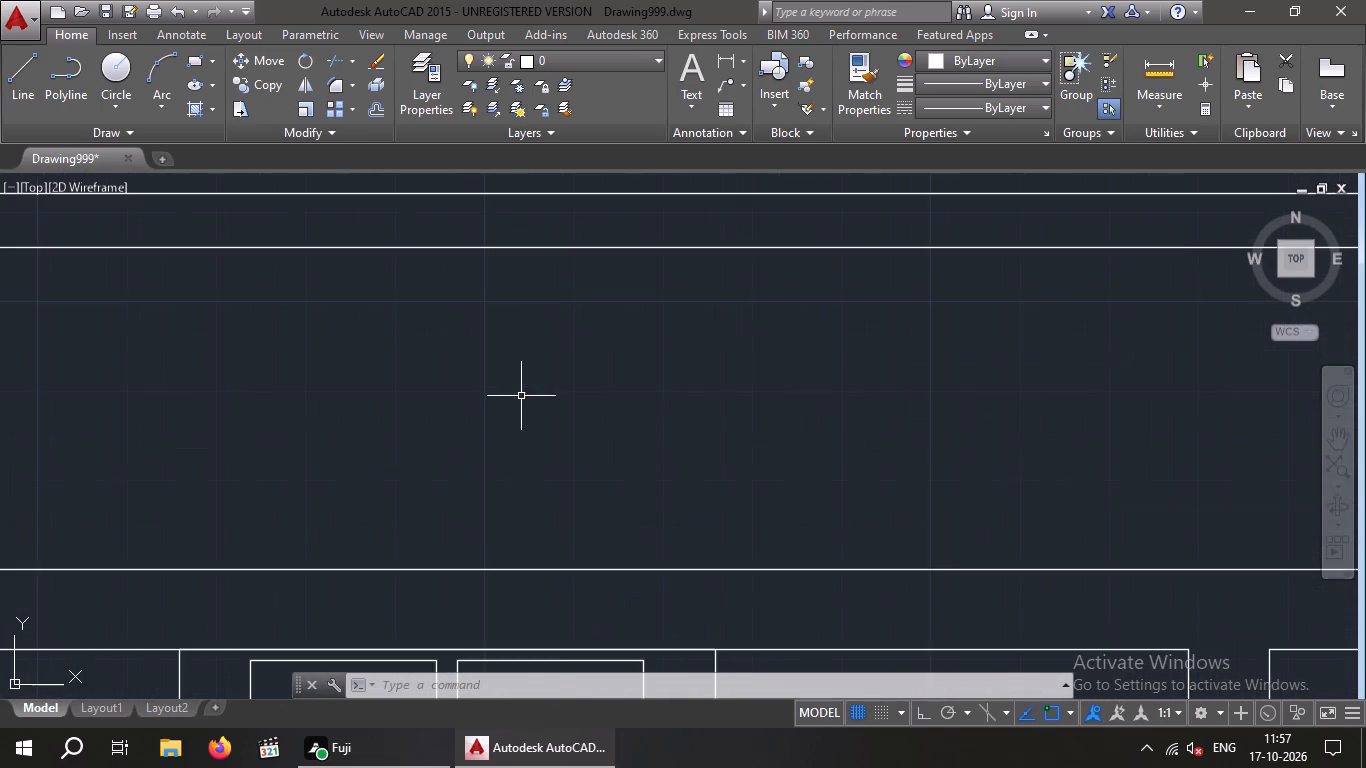
{"action": "scroll", "coordinate": [522, 396], "scroll_direction": "down", "scroll_amount": 3}
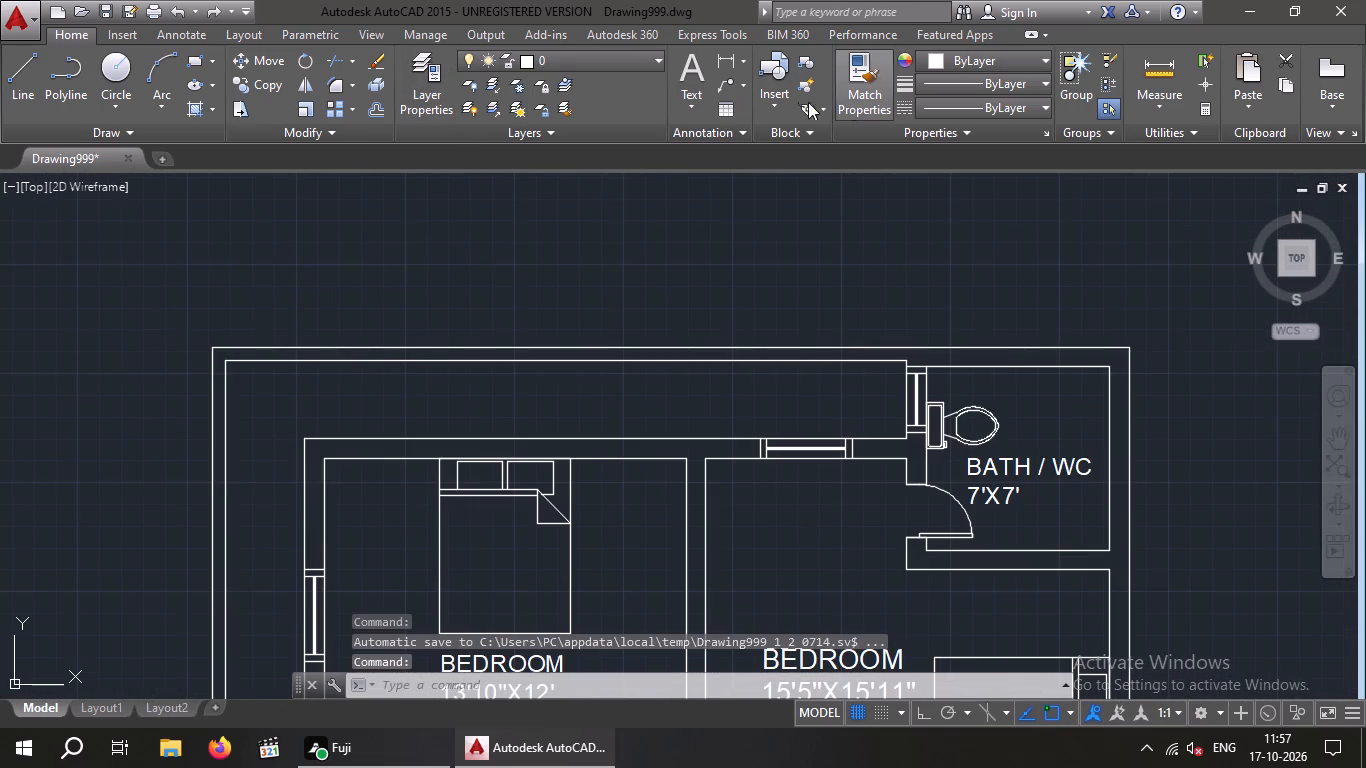
{"action": "left_click", "coordinate": [687, 73]}
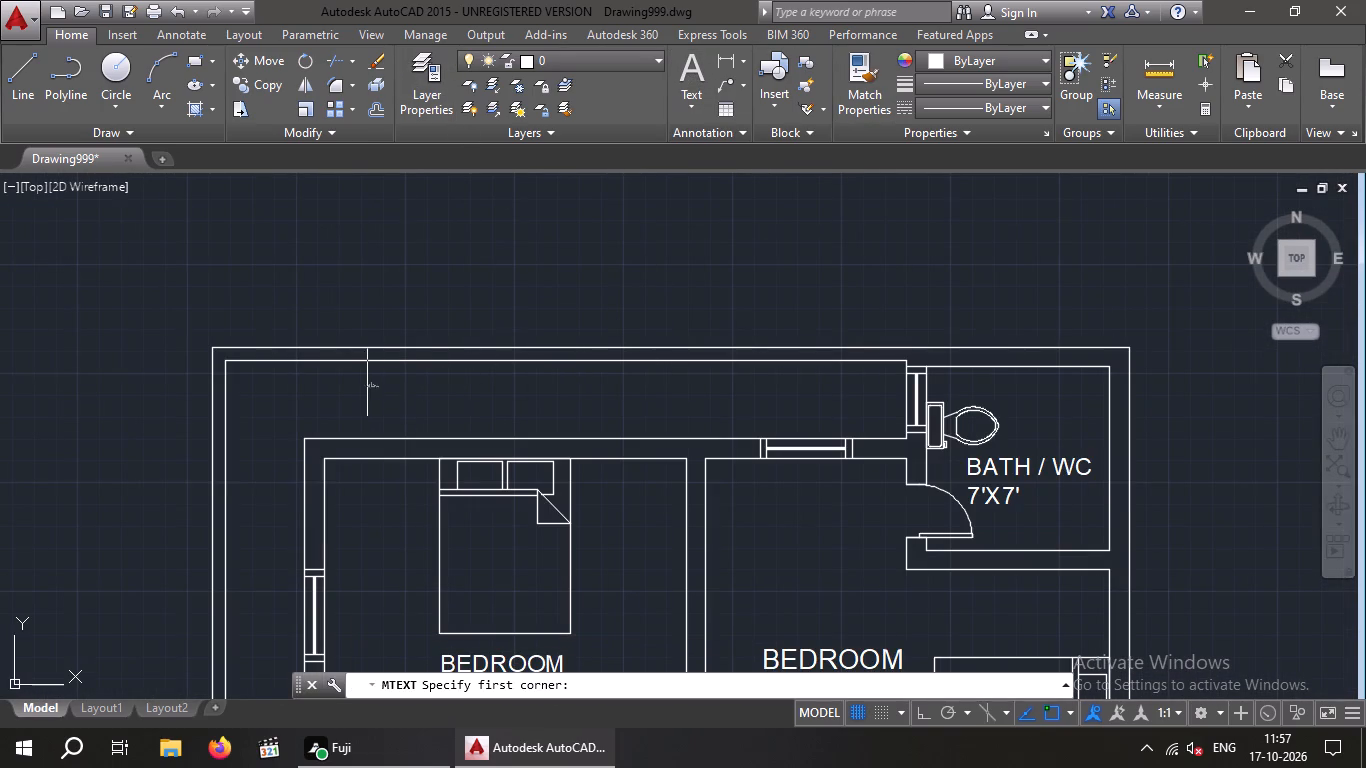
{"action": "left_click_drag", "start_coordinate": [412, 376], "coordinate": [417, 394]}
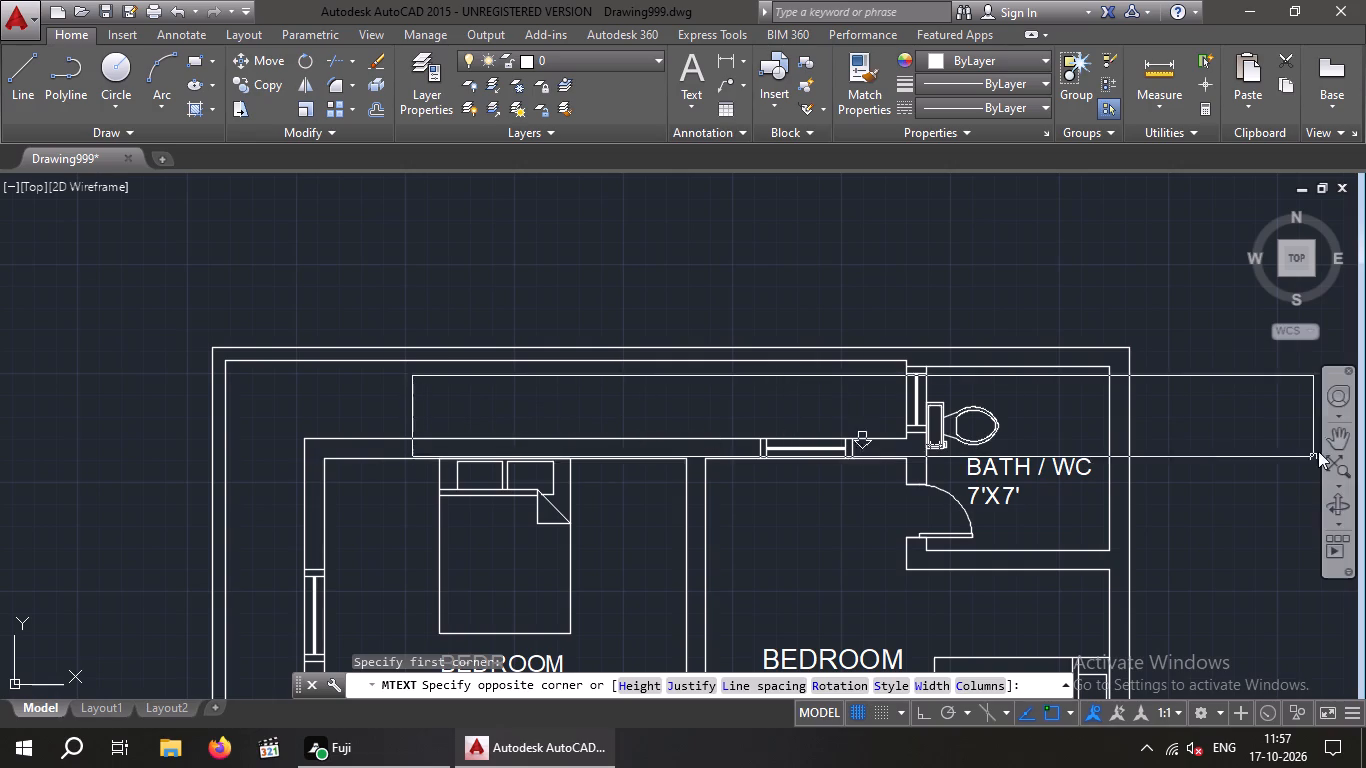
{"action": "left_click", "coordinate": [1319, 450]}
{"action": "left_click", "coordinate": [1281, 437]}
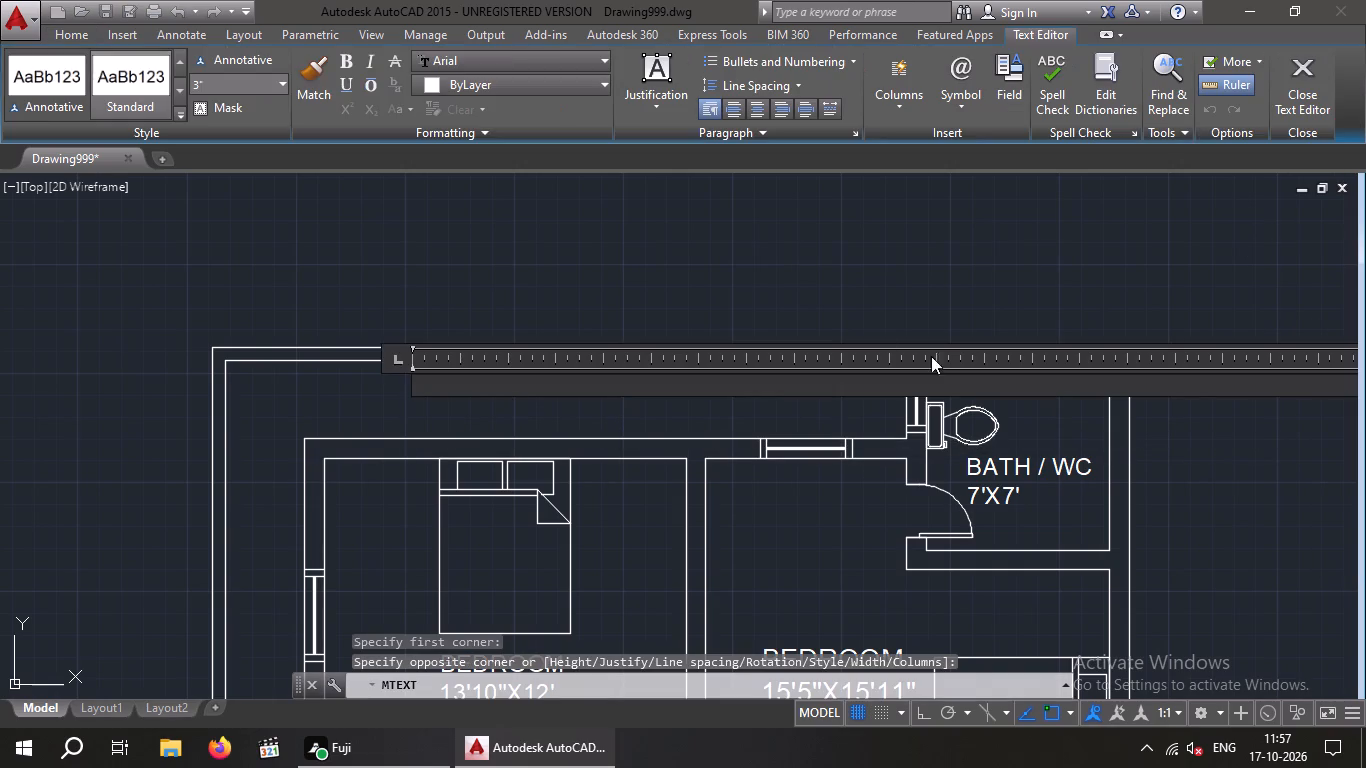
{"action": "left_click", "coordinate": [201, 90]}
{"action": "key", "text": "9"}
{"action": "key", "text": "shift+quotedbl"}
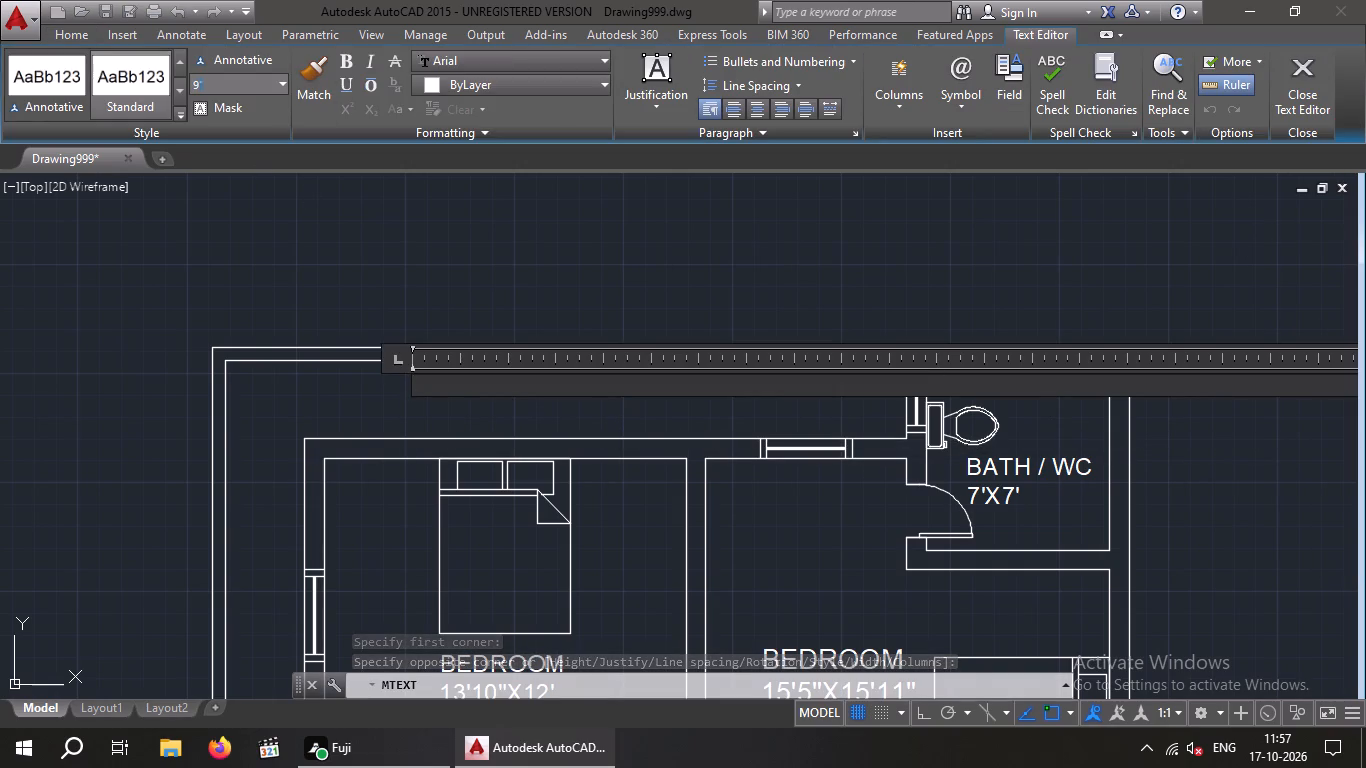
{"action": "key", "text": "Return"}
{"action": "key", "text": "b"}
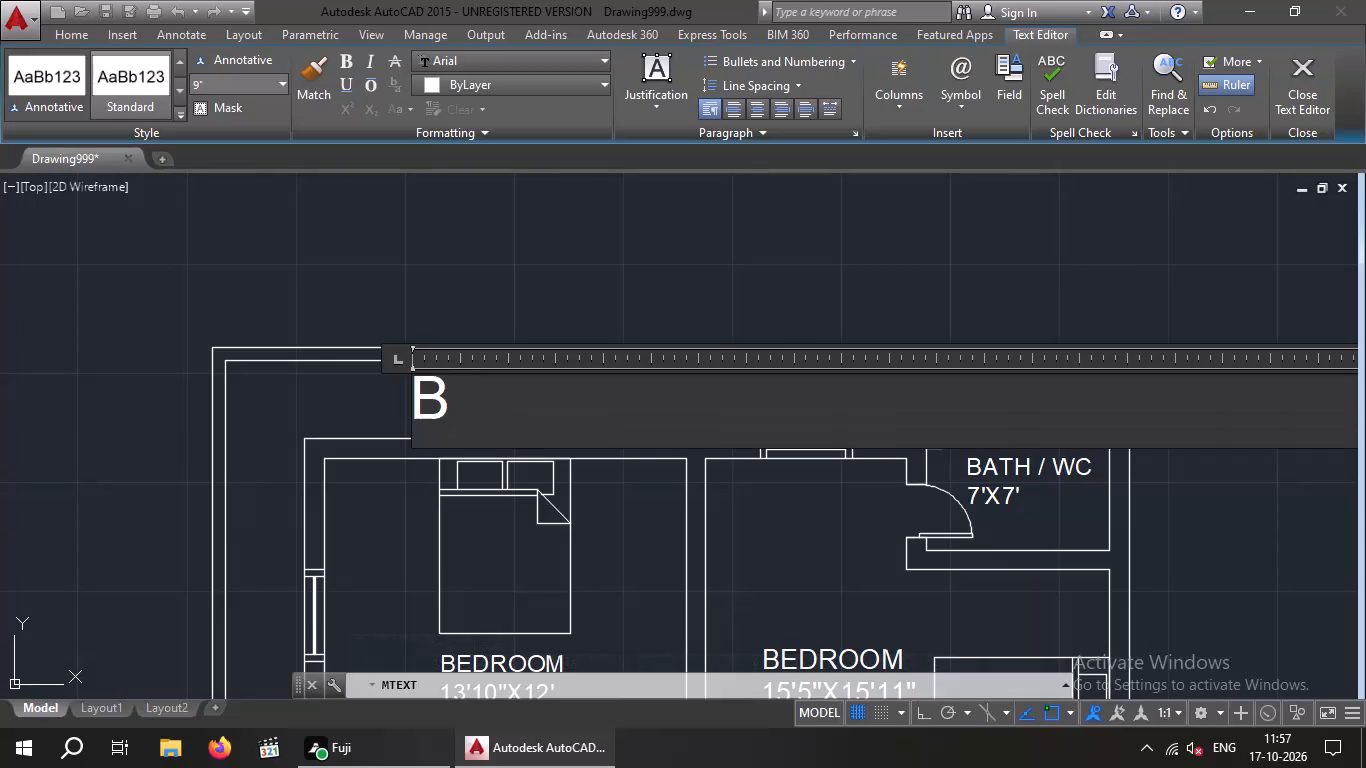
{"action": "type", "text": "AC"}
{"action": "key", "text": "k"}
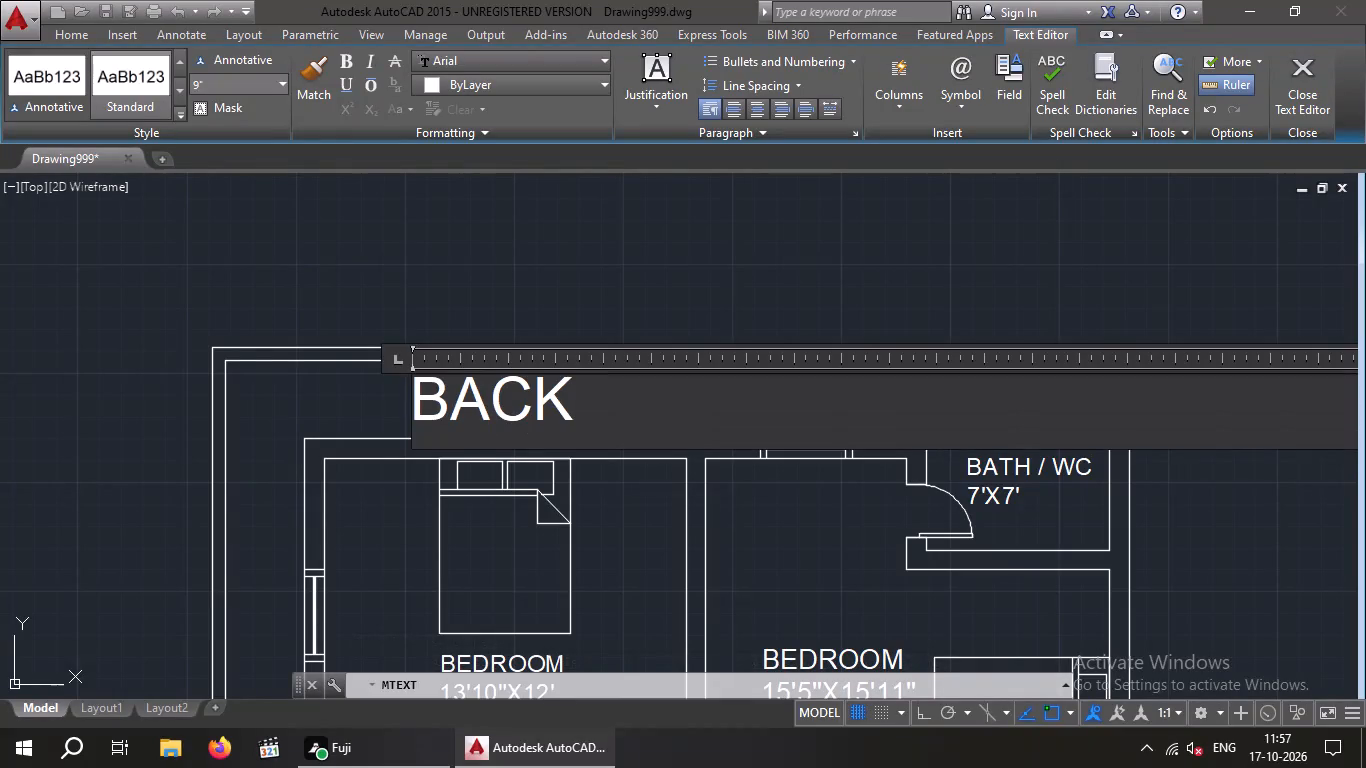
{"action": "key", "text": "space"}
{"action": "key", "text": "l"}
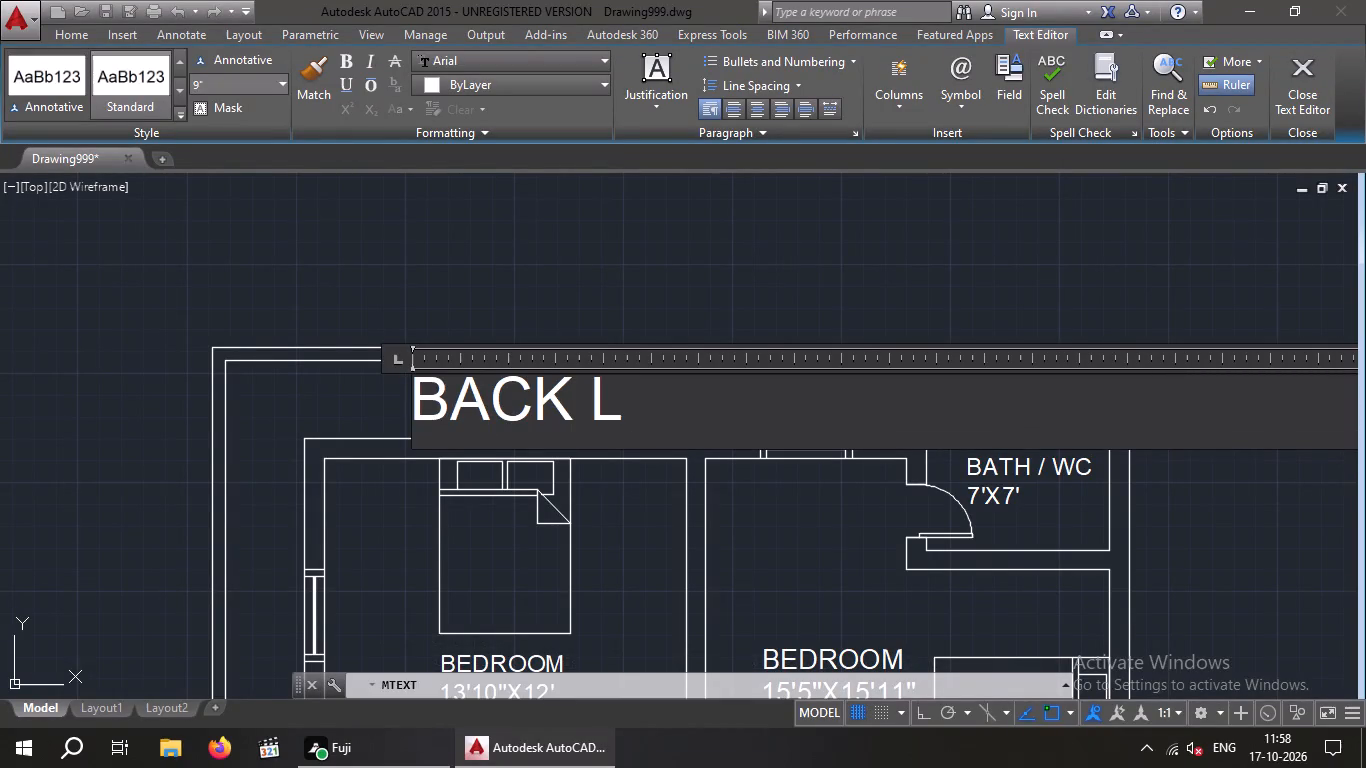
{"action": "type", "text": "AWN"}
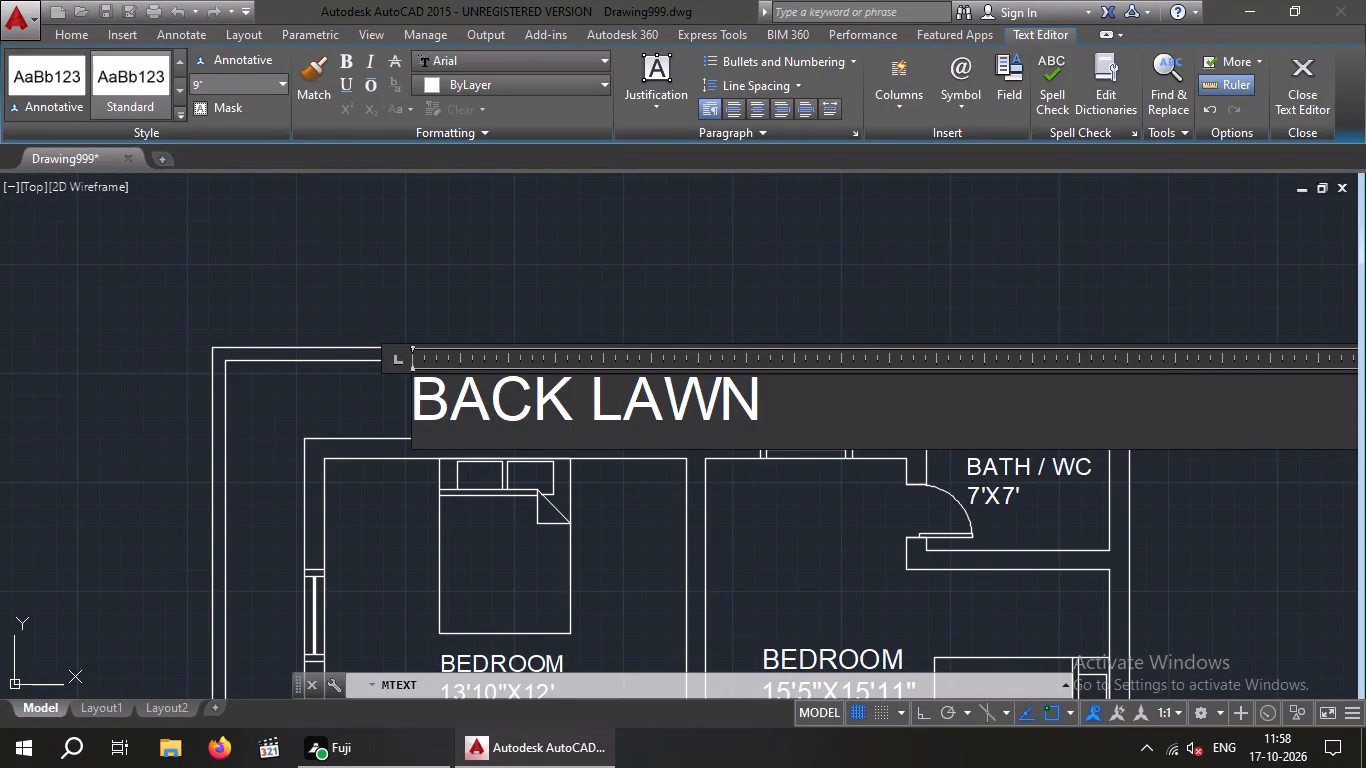
{"action": "left_click", "coordinate": [623, 246]}
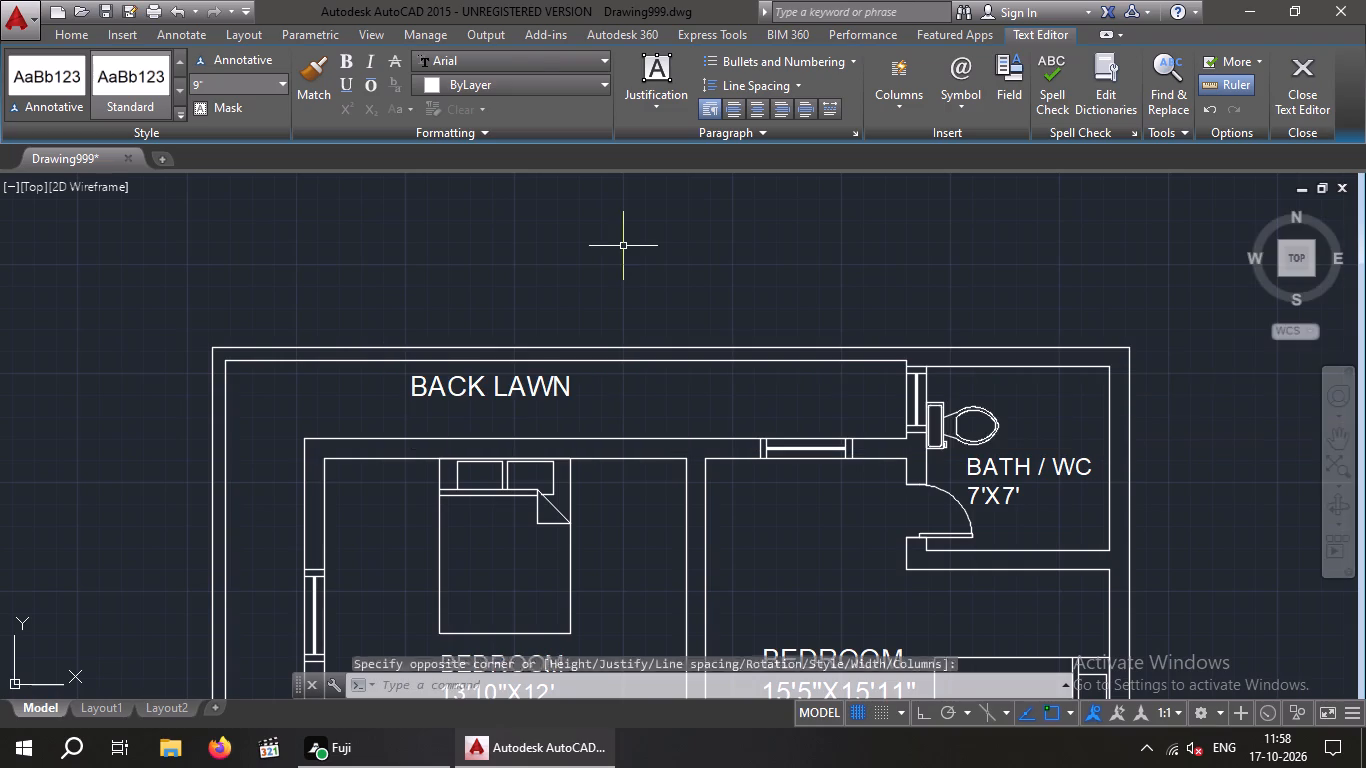
Move the "BACK LAWN" label east and slightly south to the middle of the strip north of the bedrooms.
{"action": "scroll", "coordinate": [627, 247], "scroll_direction": "down", "scroll_amount": 1}
{"action": "scroll", "coordinate": [536, 354], "scroll_direction": "up", "scroll_amount": 3}
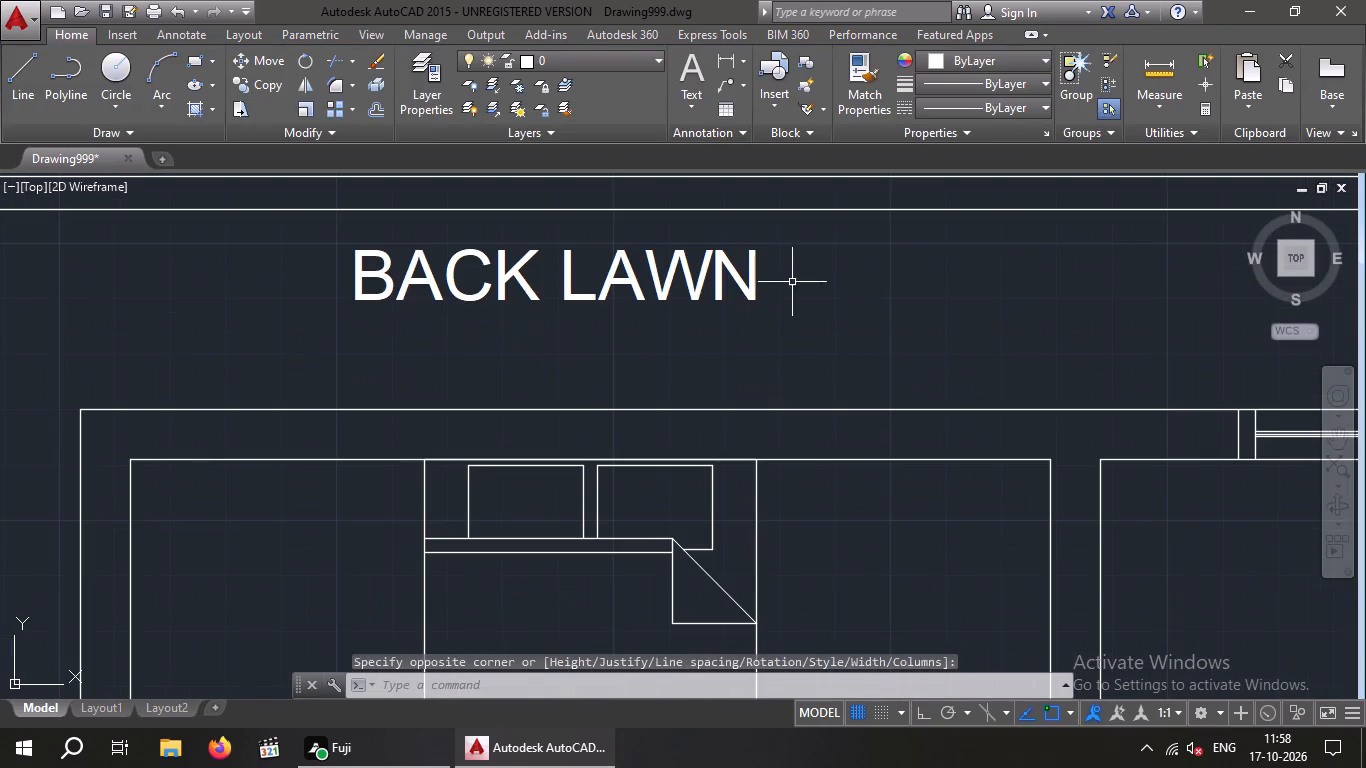
{"action": "left_click_drag", "start_coordinate": [794, 281], "coordinate": [769, 320]}
{"action": "left_click", "coordinate": [604, 293]}
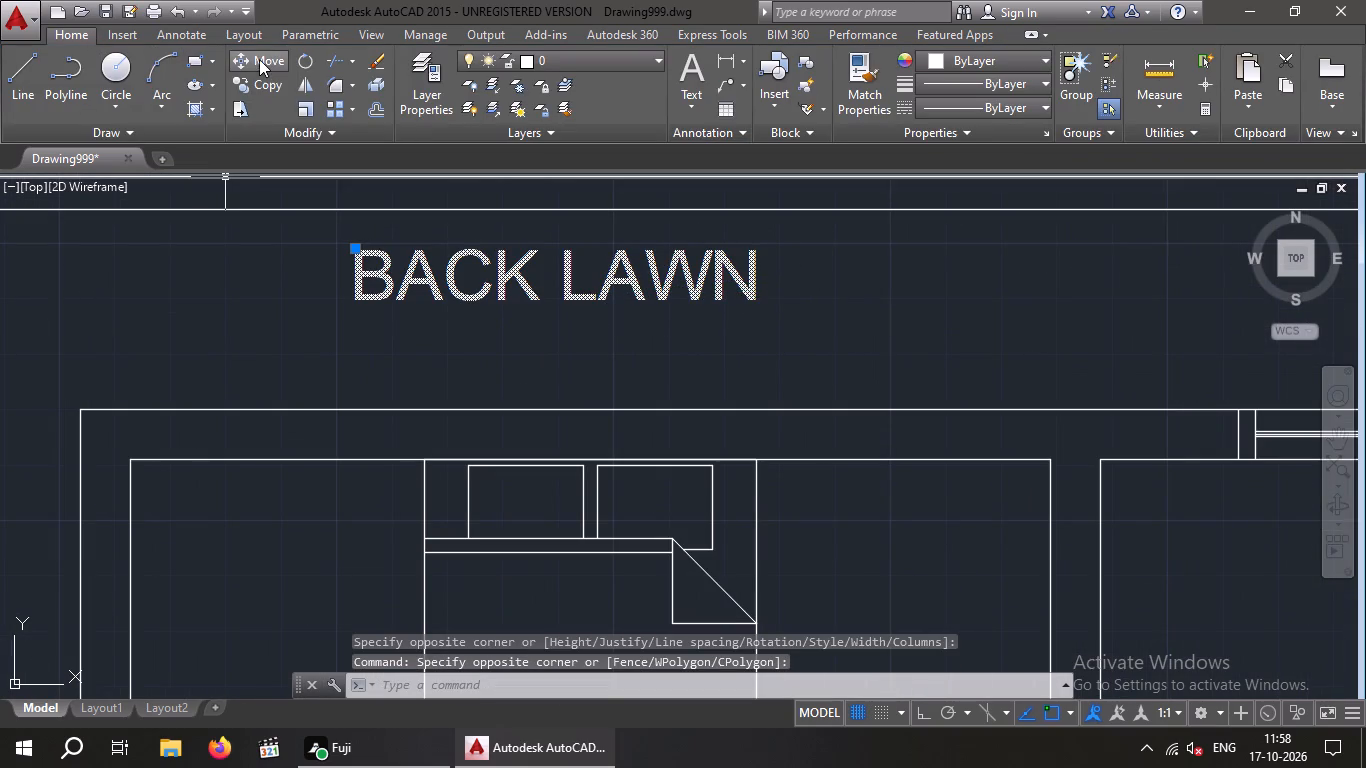
{"action": "left_click", "coordinate": [264, 61]}
{"action": "left_click_drag", "start_coordinate": [363, 308], "coordinate": [389, 317]}
{"action": "scroll", "coordinate": [512, 325], "scroll_direction": "down", "scroll_amount": 1}
{"action": "scroll", "coordinate": [609, 334], "scroll_direction": "up", "scroll_amount": 1}
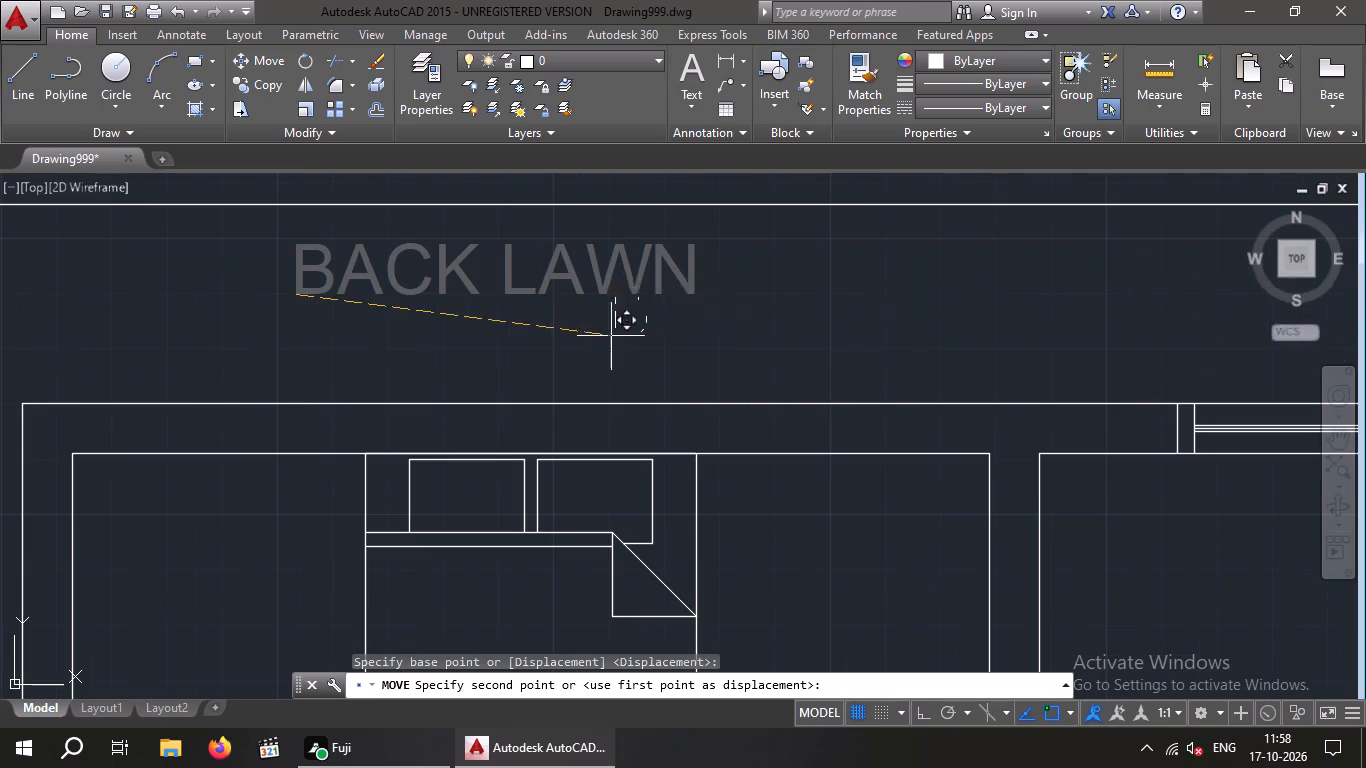
{"action": "left_click", "coordinate": [647, 329]}
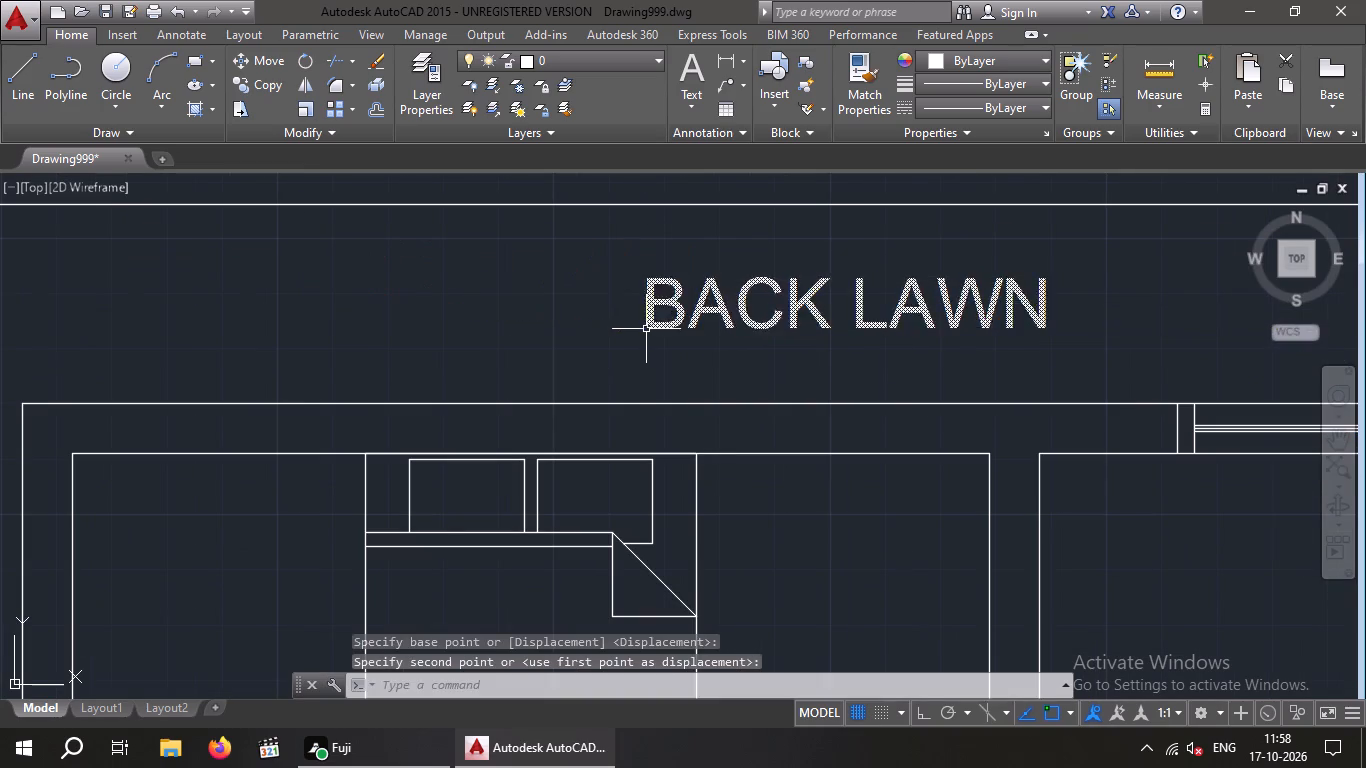
Add a 9" high multiline text label "SIDE LAWN" in the empty space east of the floor plan.
{"action": "scroll", "coordinate": [631, 322], "scroll_direction": "down", "scroll_amount": 3}
{"action": "middle_click_drag", "start_coordinate": [583, 315], "coordinate": [549, 233]}
{"action": "scroll", "coordinate": [562, 242], "scroll_direction": "down", "scroll_amount": 2}
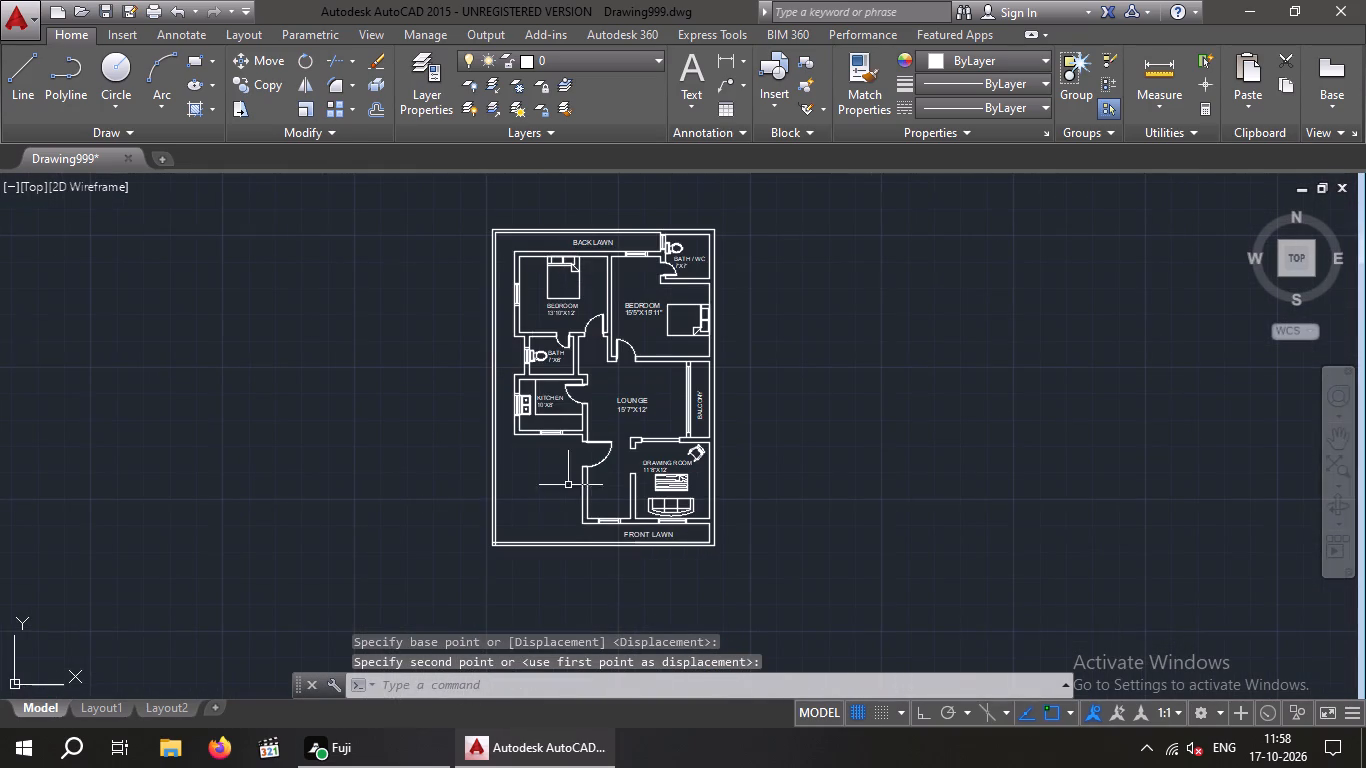
{"action": "scroll", "coordinate": [605, 540], "scroll_direction": "up", "scroll_amount": 2}
{"action": "scroll", "coordinate": [612, 504], "scroll_direction": "down", "scroll_amount": 3}
{"action": "scroll", "coordinate": [545, 382], "scroll_direction": "up", "scroll_amount": 3}
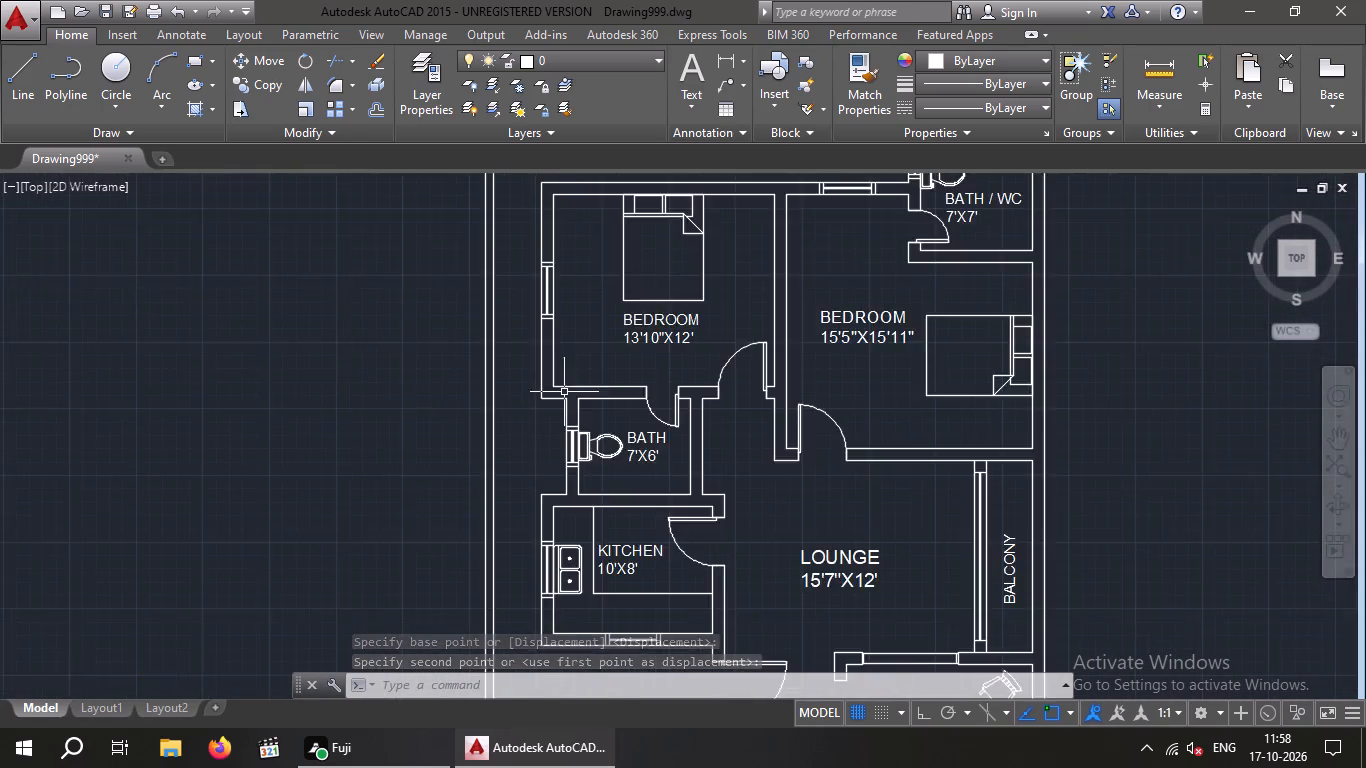
{"action": "scroll", "coordinate": [564, 392], "scroll_direction": "up", "scroll_amount": 1}
{"action": "middle_click_drag", "start_coordinate": [563, 391], "coordinate": [409, 360]}
{"action": "scroll", "coordinate": [411, 357], "scroll_direction": "down", "scroll_amount": 2}
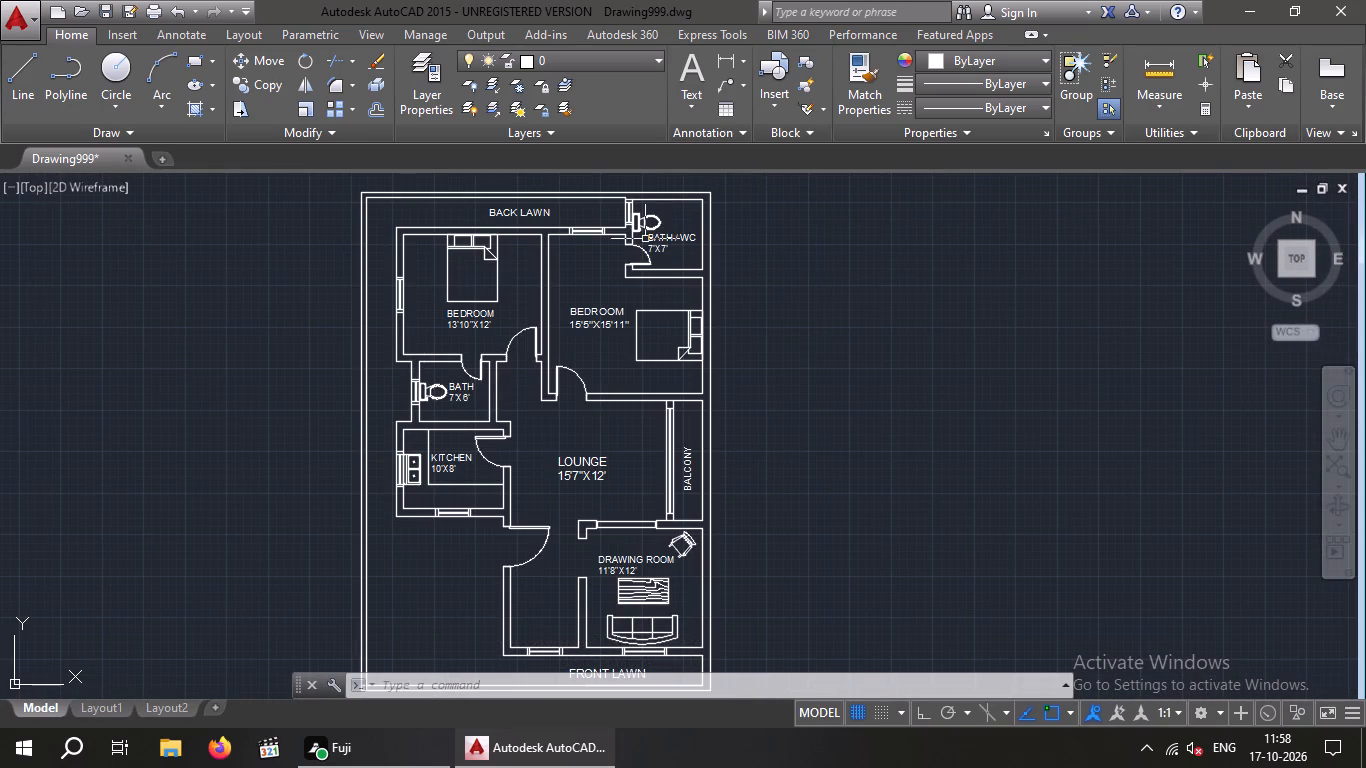
{"action": "left_click", "coordinate": [683, 59]}
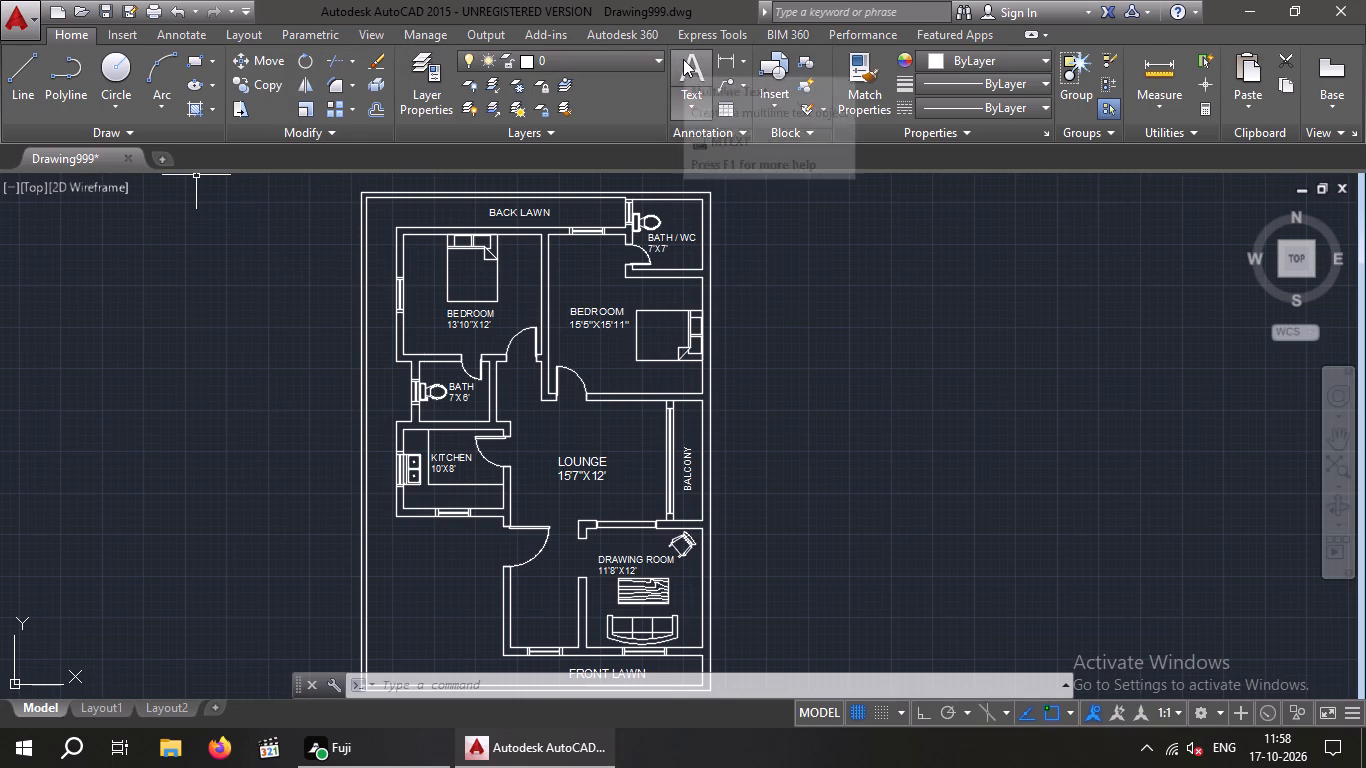
{"action": "left_click", "coordinate": [768, 288]}
{"action": "left_click", "coordinate": [1206, 407]}
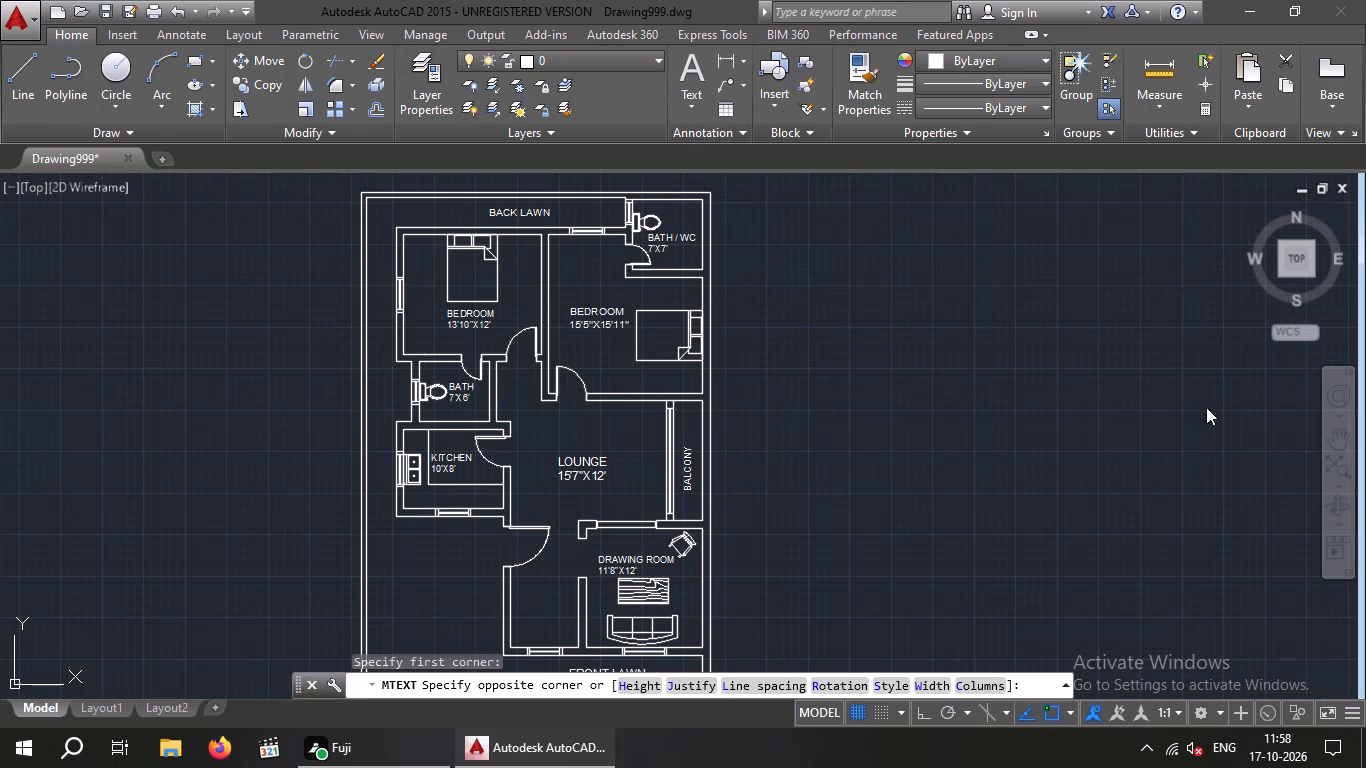
{"action": "left_click", "coordinate": [216, 82]}
{"action": "key", "text": "9"}
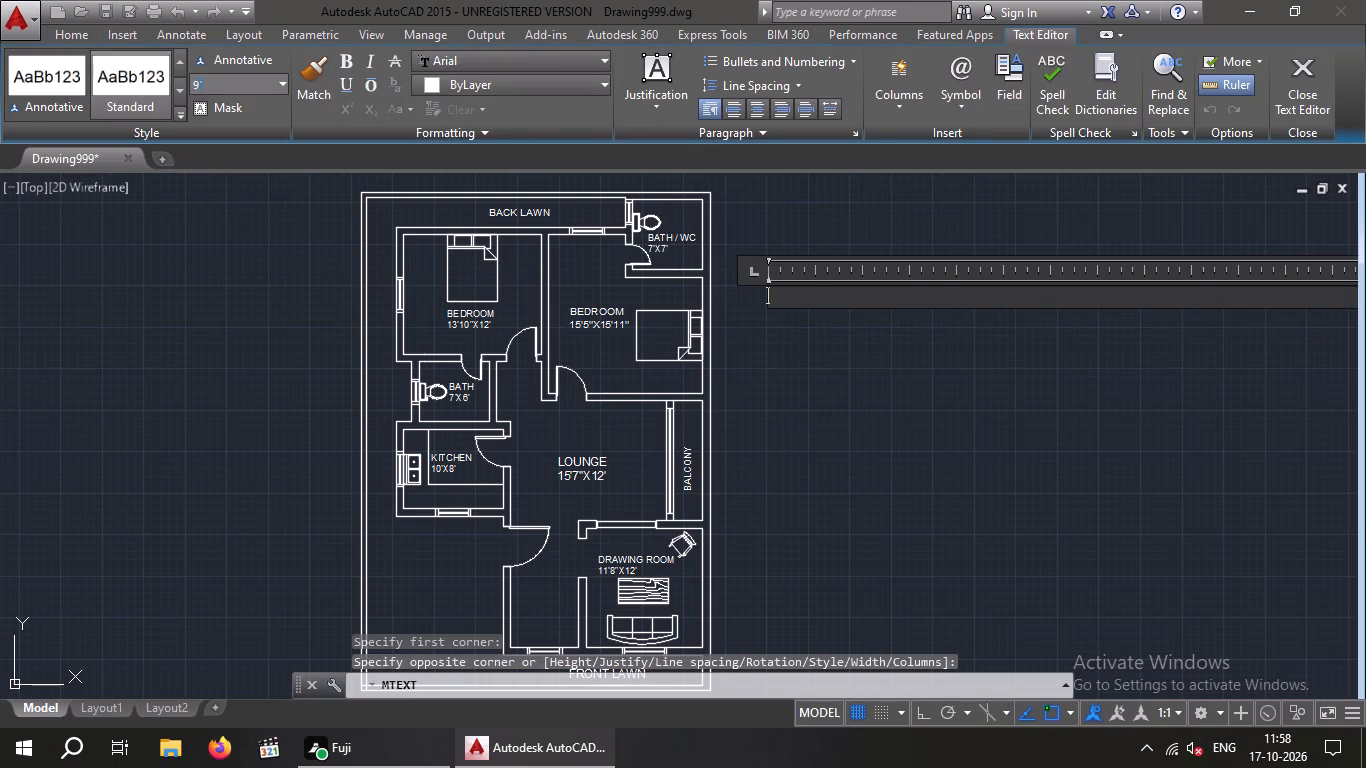
{"action": "key", "text": "shift+quotedbl"}
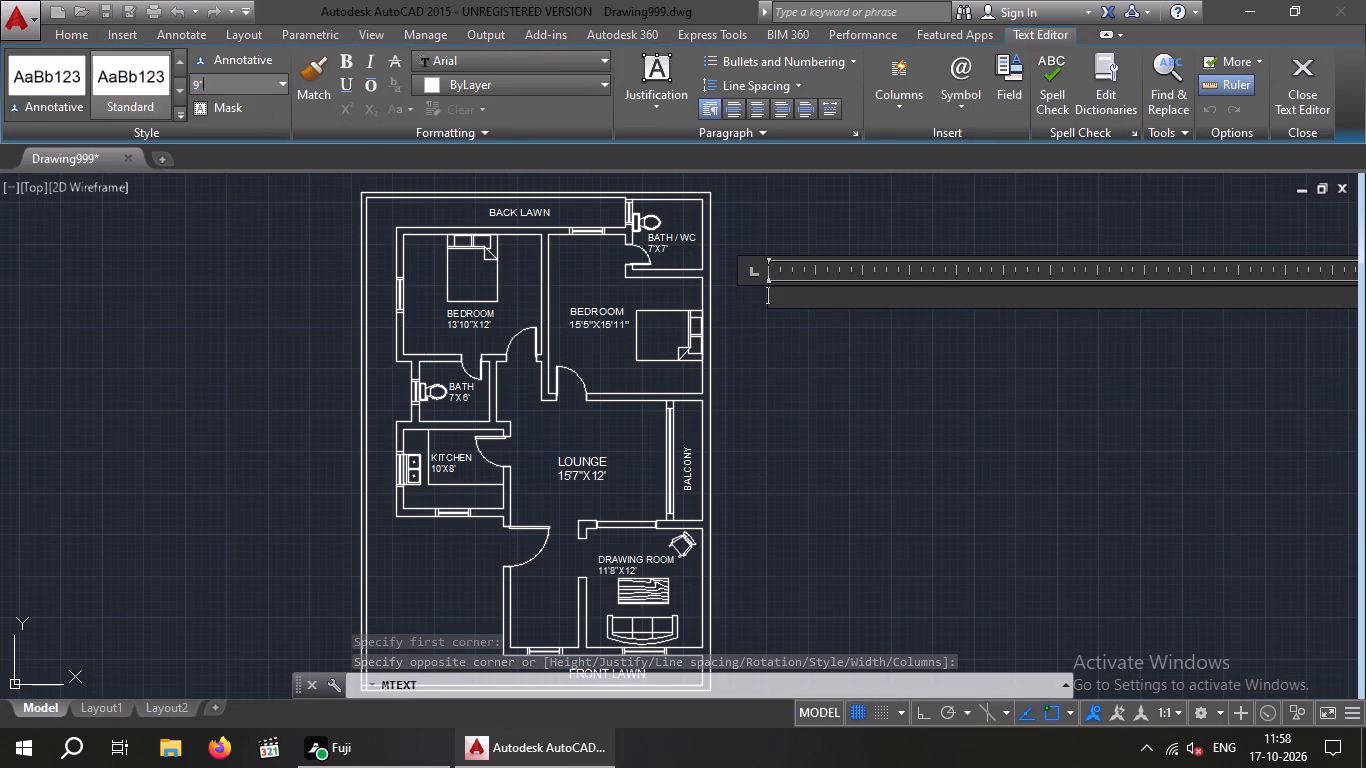
{"action": "key", "text": "Return"}
{"action": "type", "text": "SIDE"}
{"action": "key", "text": "space"}
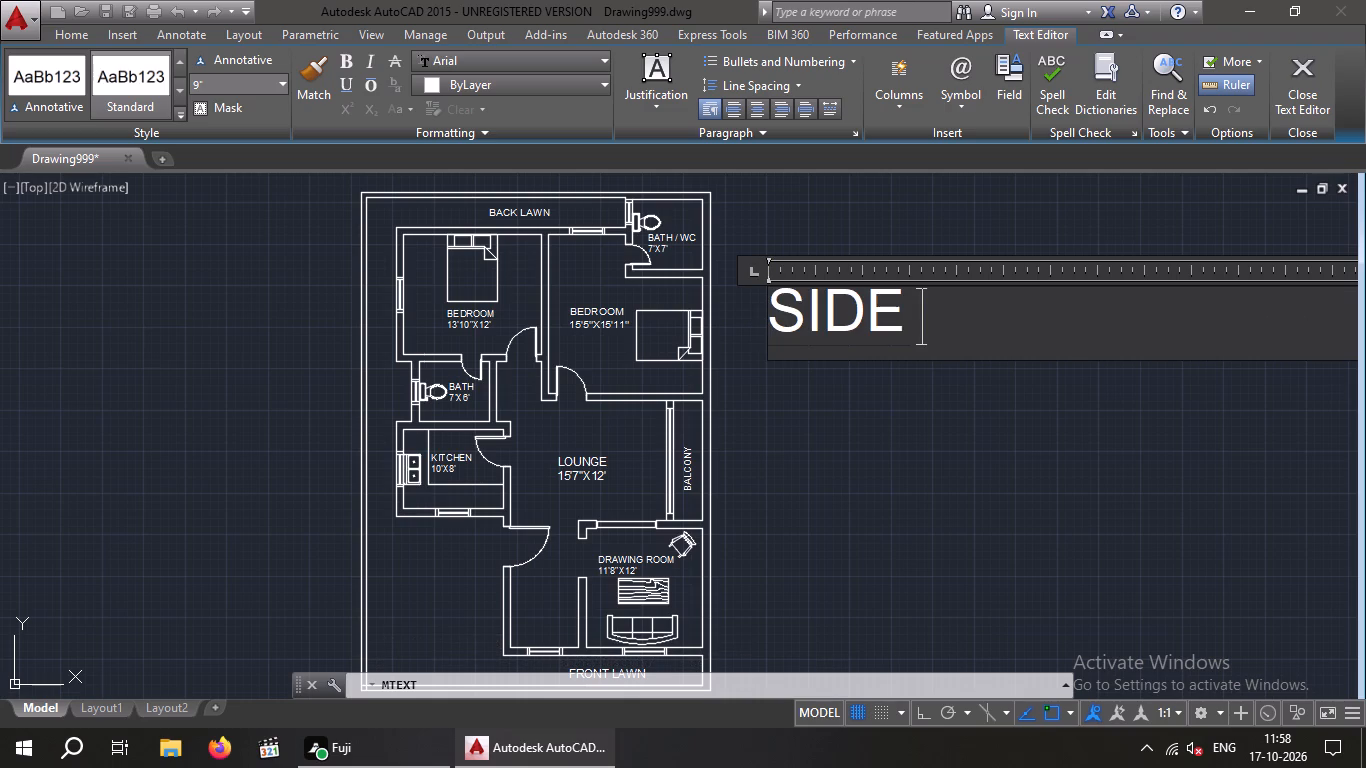
{"action": "type", "text": "LAWN"}
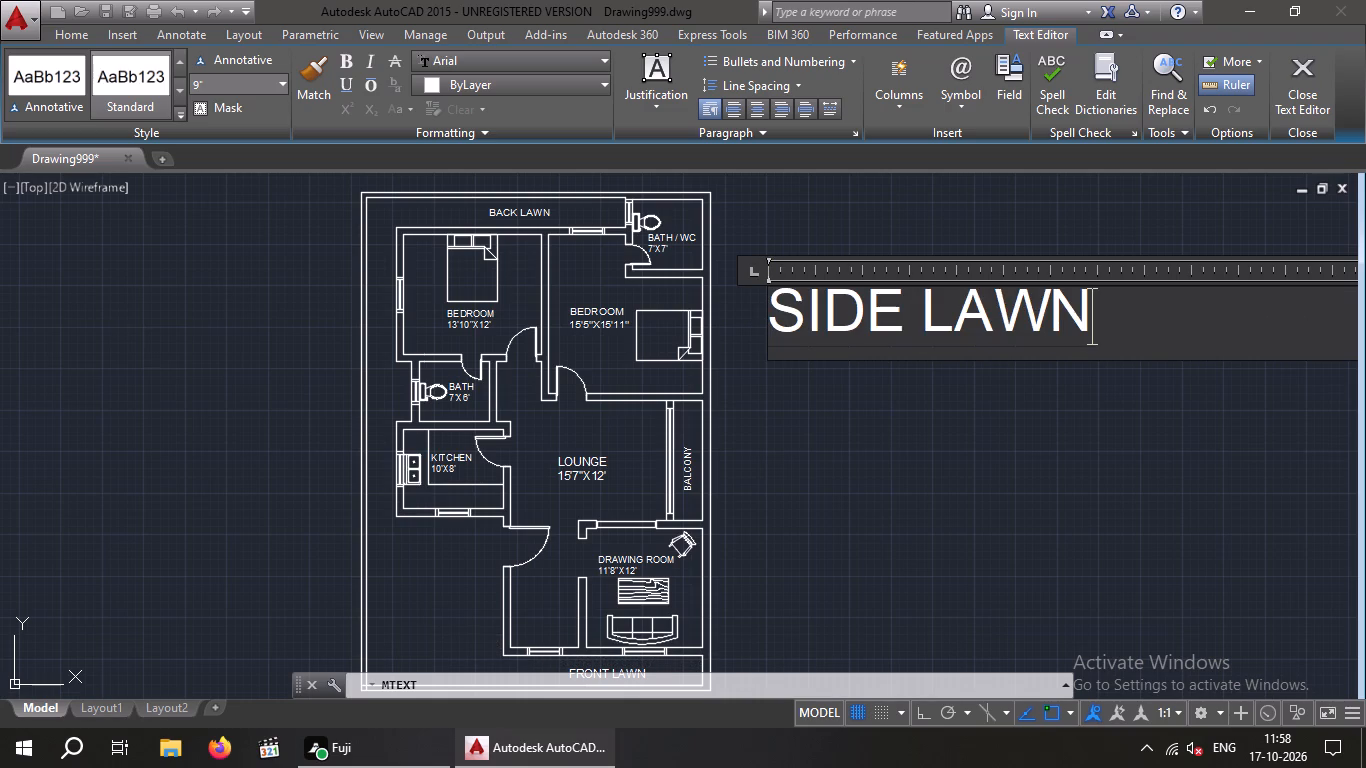
{"action": "left_click", "coordinate": [1021, 479]}
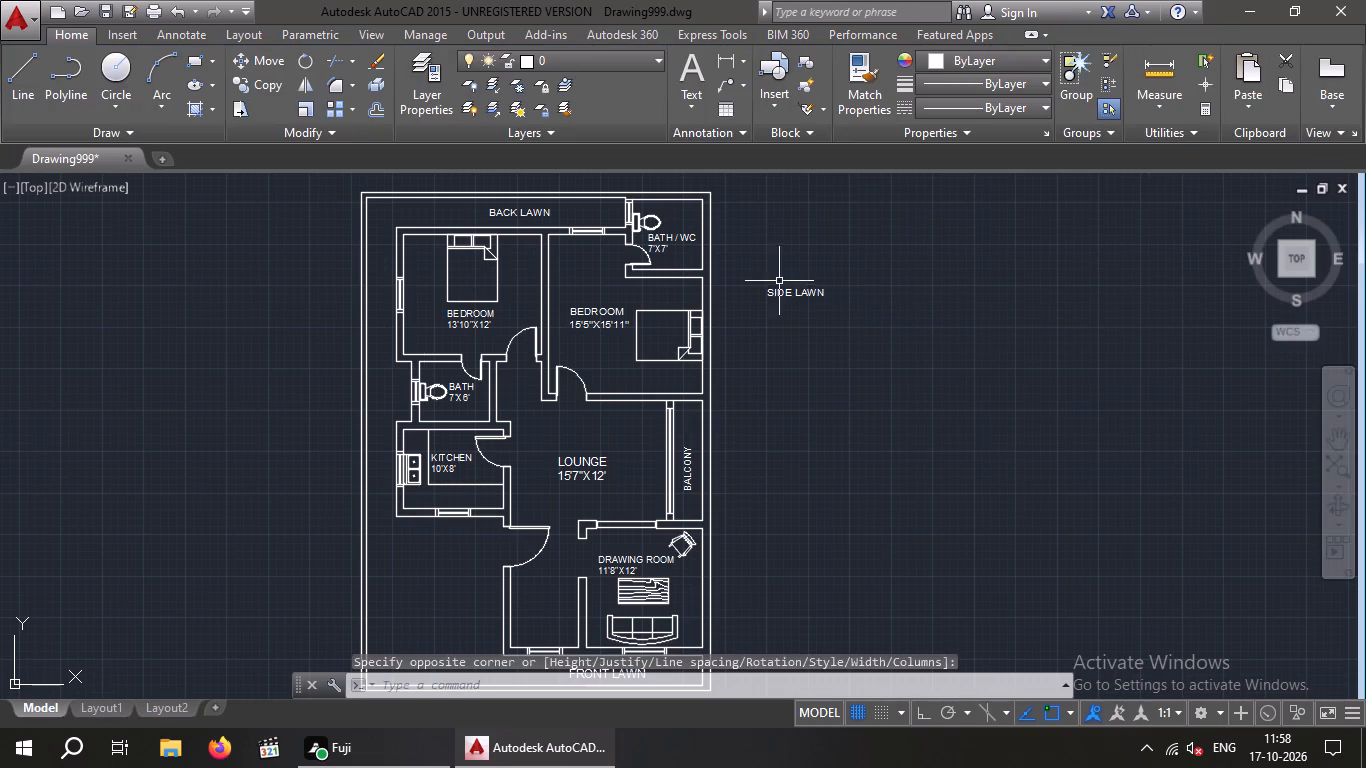
Select the "SIDE LAWN" label and turn Ortho on.
{"action": "scroll", "coordinate": [779, 279], "scroll_direction": "up", "scroll_amount": 2}
{"action": "left_click_drag", "start_coordinate": [919, 249], "coordinate": [845, 398]}
{"action": "left_click", "coordinate": [675, 439]}
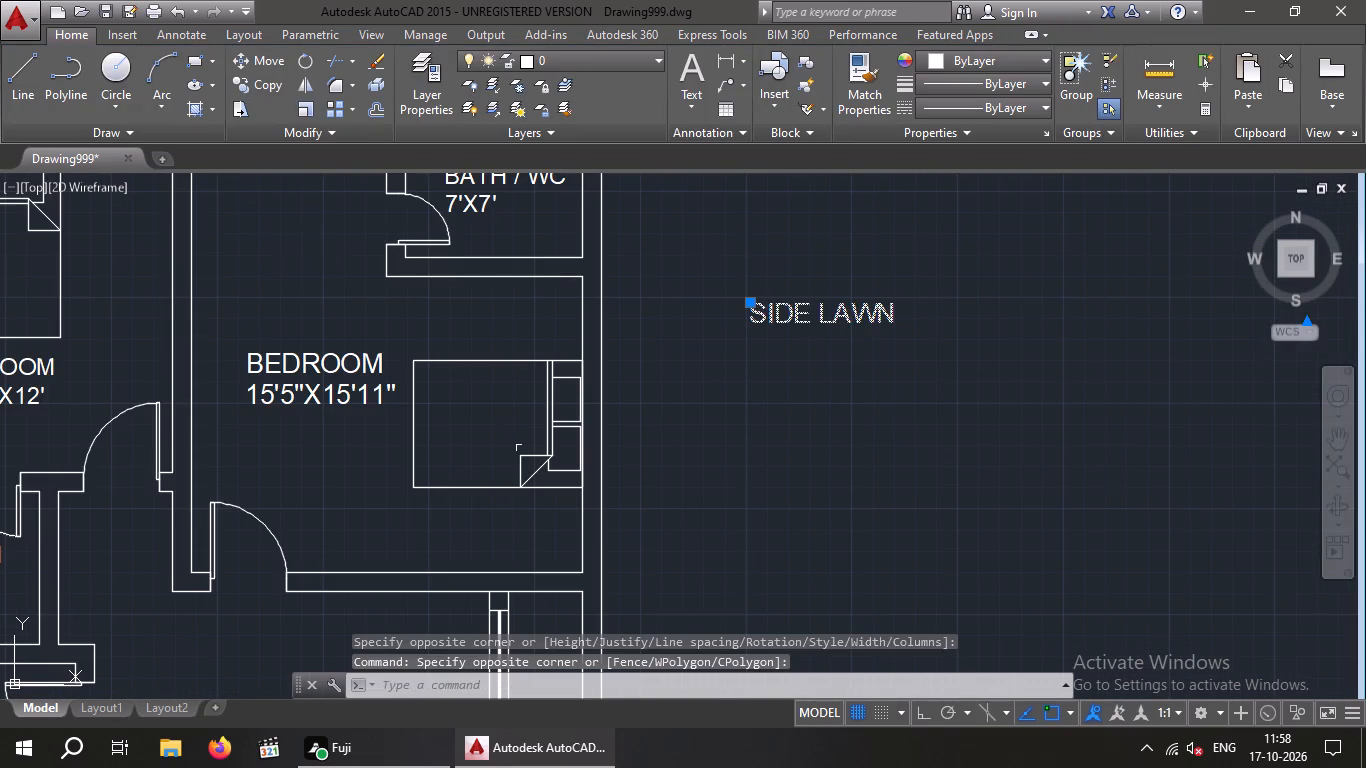
{"action": "left_click", "coordinate": [920, 723]}
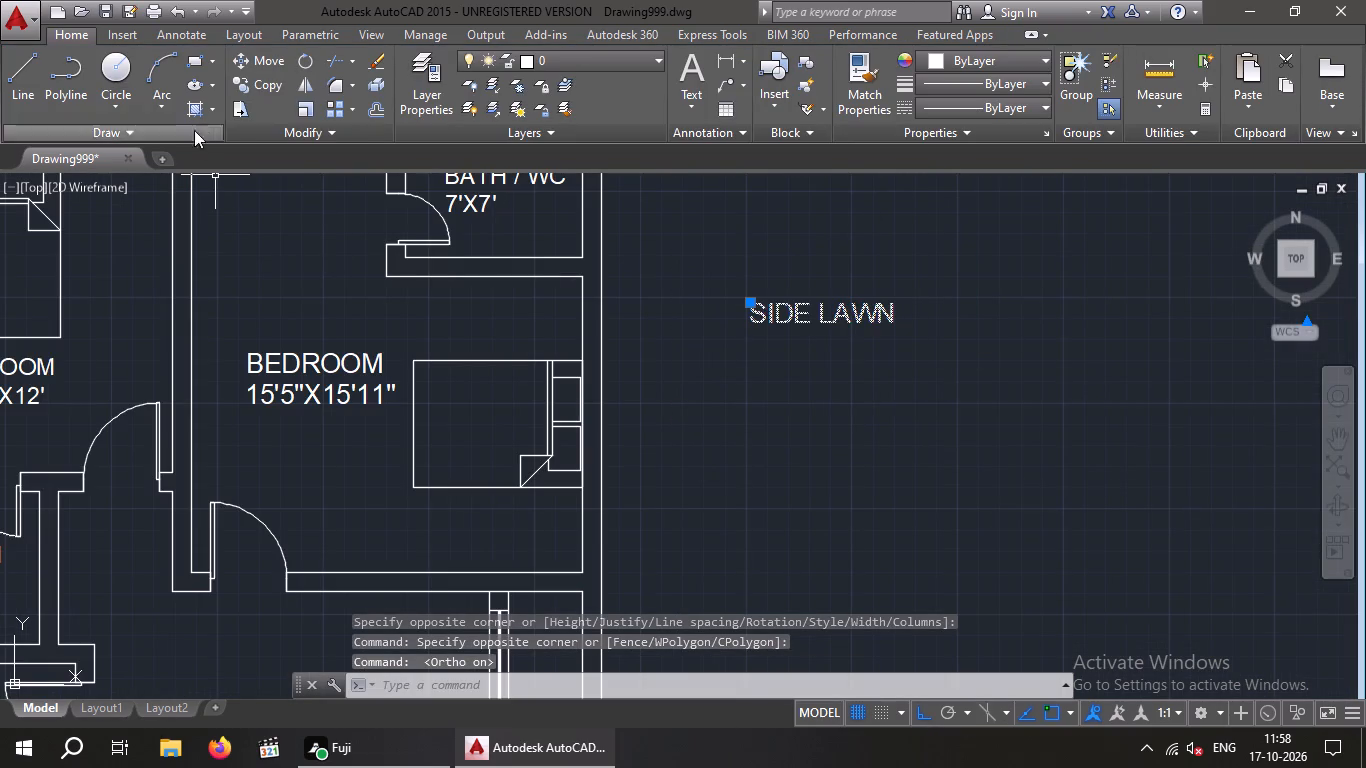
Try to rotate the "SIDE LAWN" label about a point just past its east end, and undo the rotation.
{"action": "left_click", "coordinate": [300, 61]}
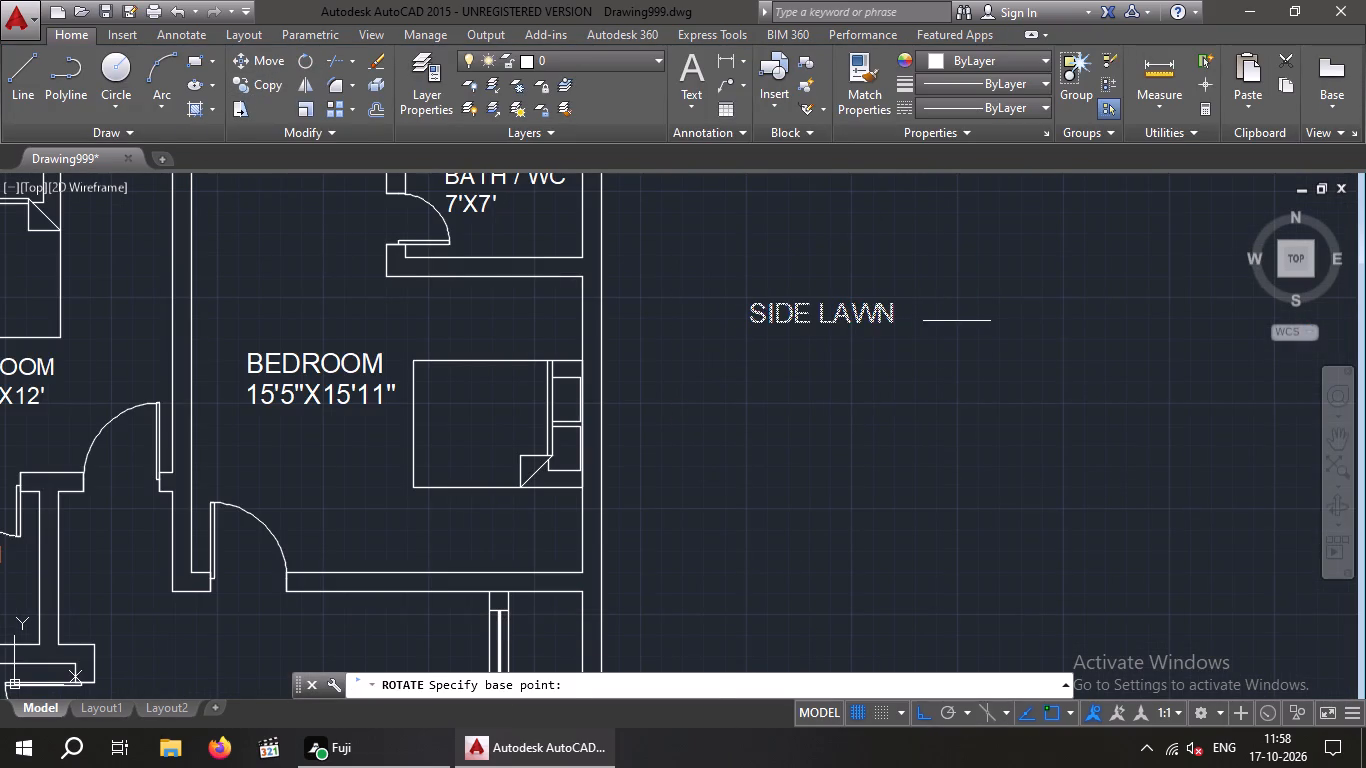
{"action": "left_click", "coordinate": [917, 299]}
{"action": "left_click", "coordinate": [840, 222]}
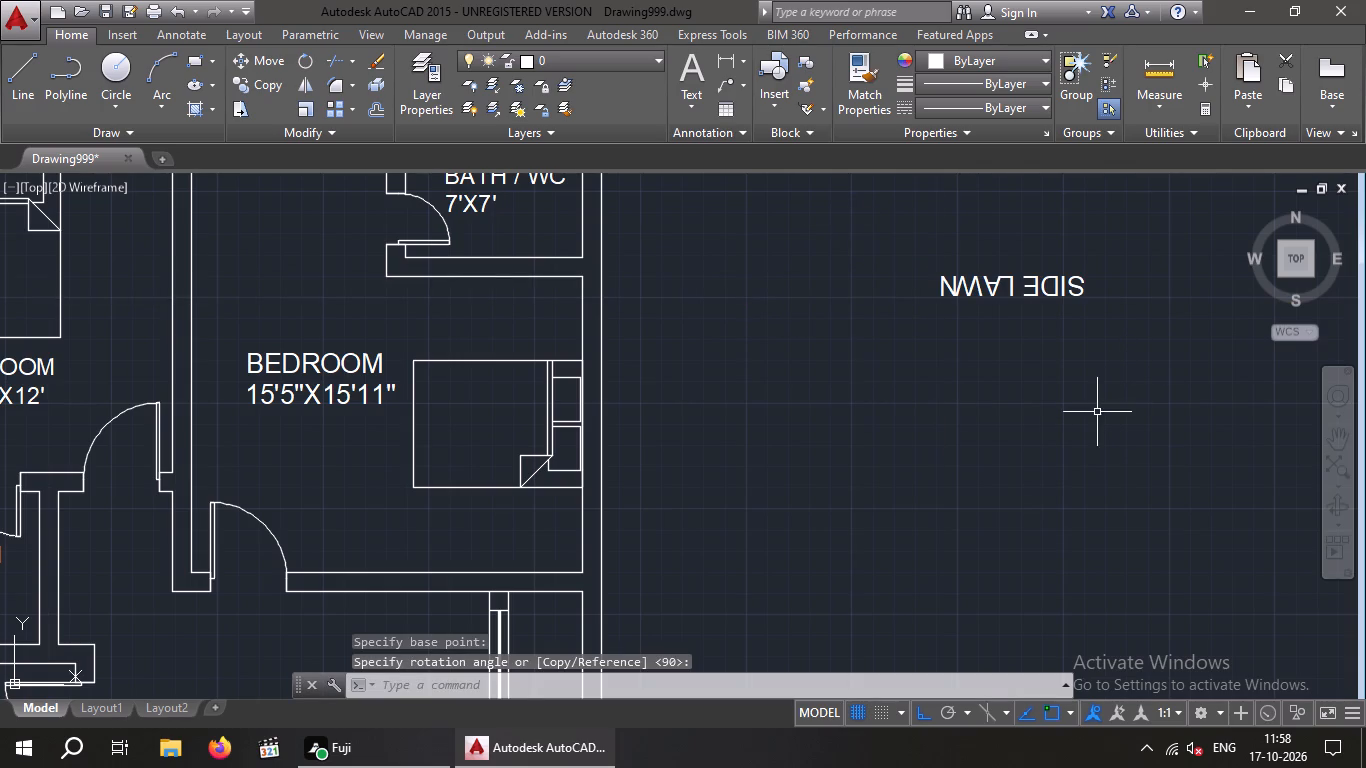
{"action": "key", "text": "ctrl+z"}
Rotate the "SIDE LAWN" label 90° counterclockwise about its lower-left corner, with Ortho on.
{"action": "left_click_drag", "start_coordinate": [971, 287], "coordinate": [878, 339]}
{"action": "left_click", "coordinate": [841, 345]}
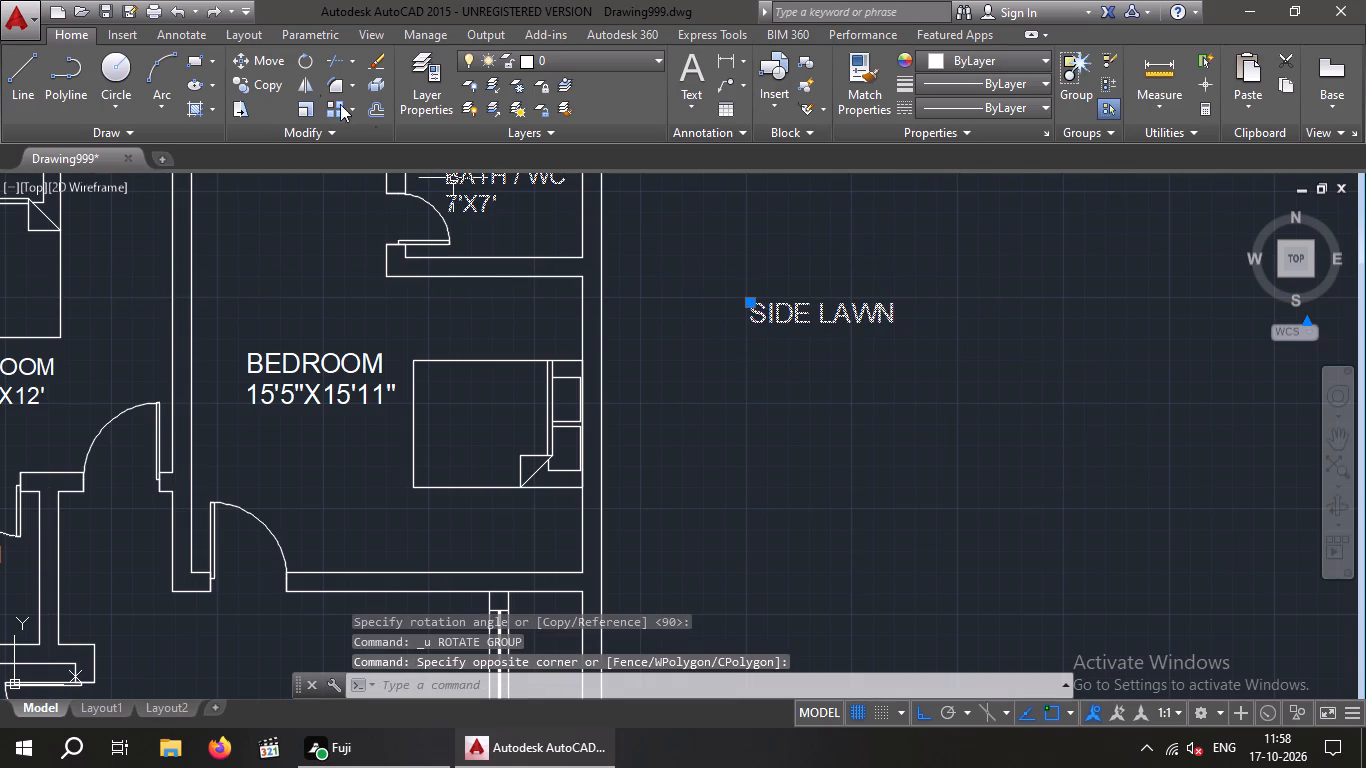
{"action": "left_click", "coordinate": [311, 51]}
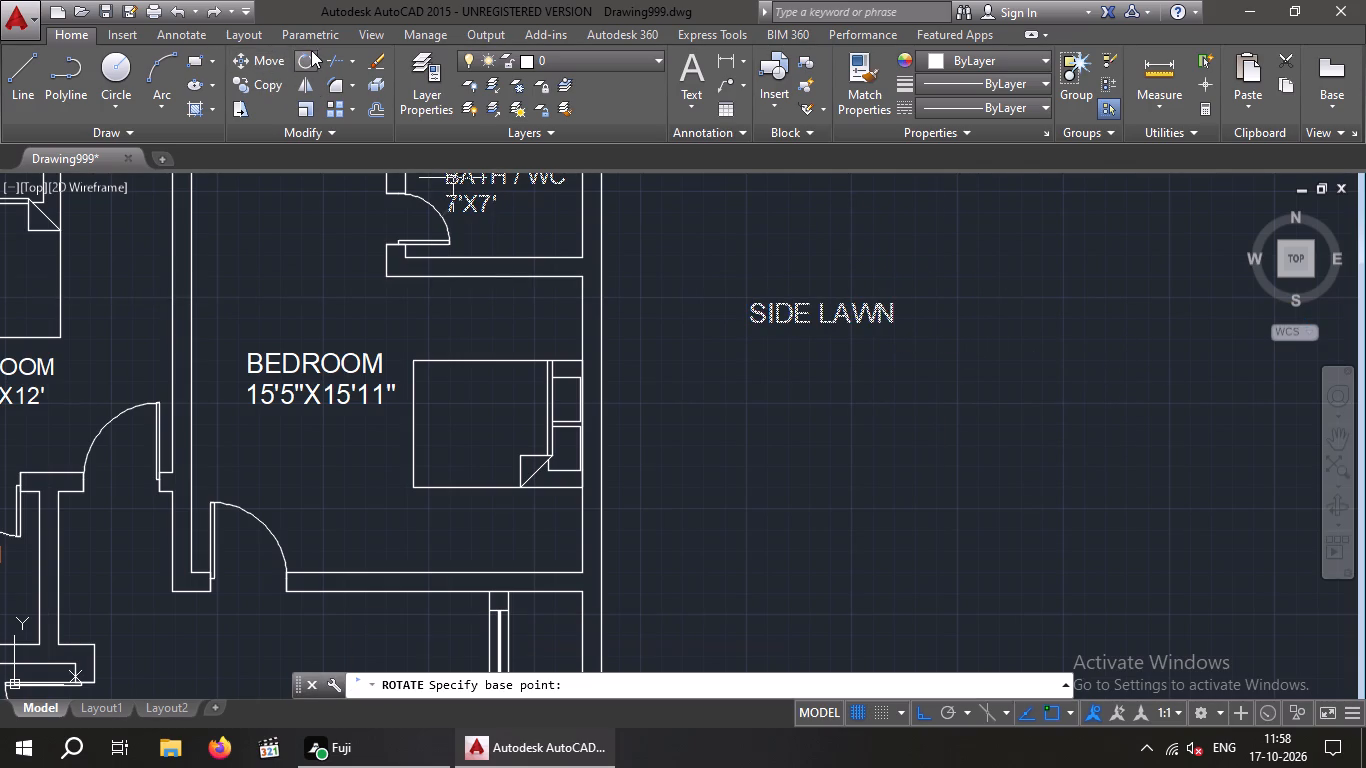
{"action": "left_click", "coordinate": [902, 300]}
{"action": "left_click", "coordinate": [769, 224]}
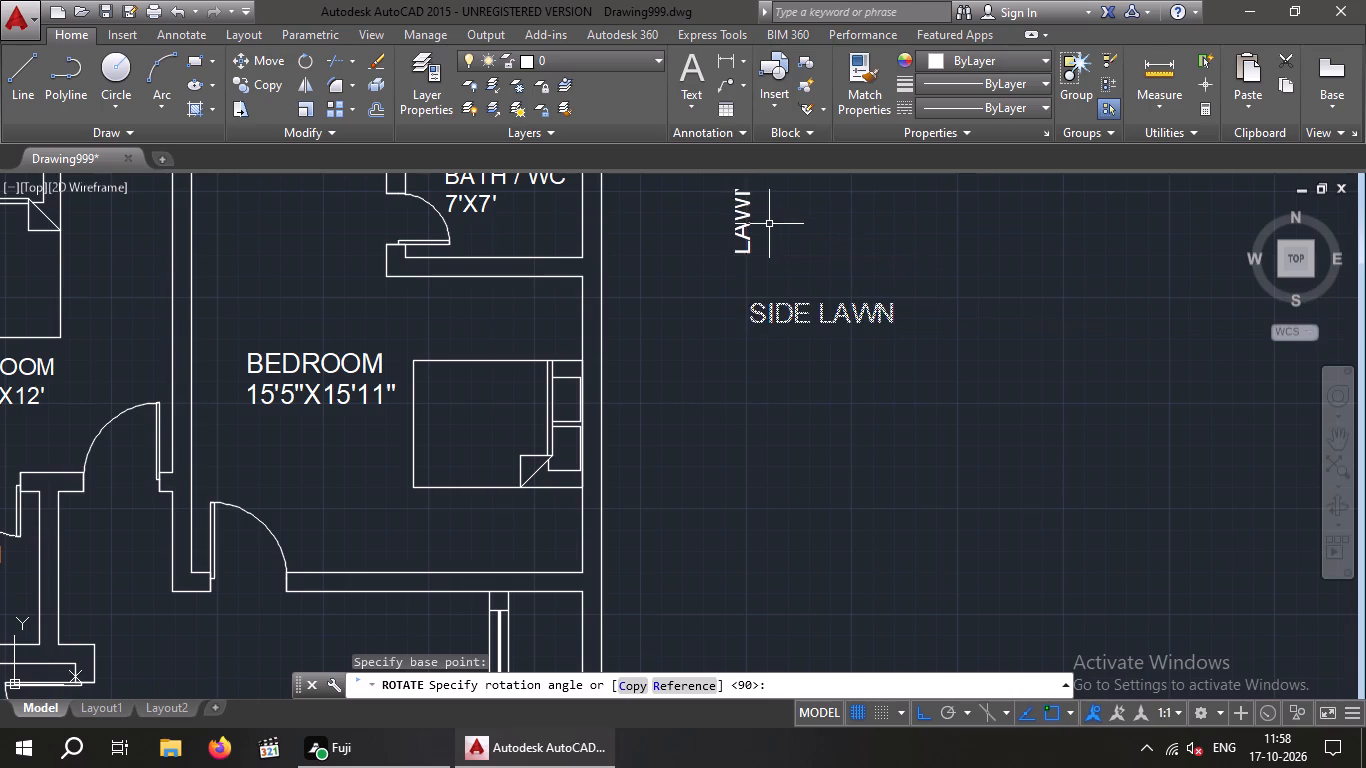
Turn Ortho off and move the vertical "SIDE LAWN" label into the open strip west of the bath.
{"action": "left_click_drag", "start_coordinate": [861, 216], "coordinate": [719, 289]}
{"action": "left_click", "coordinate": [703, 310]}
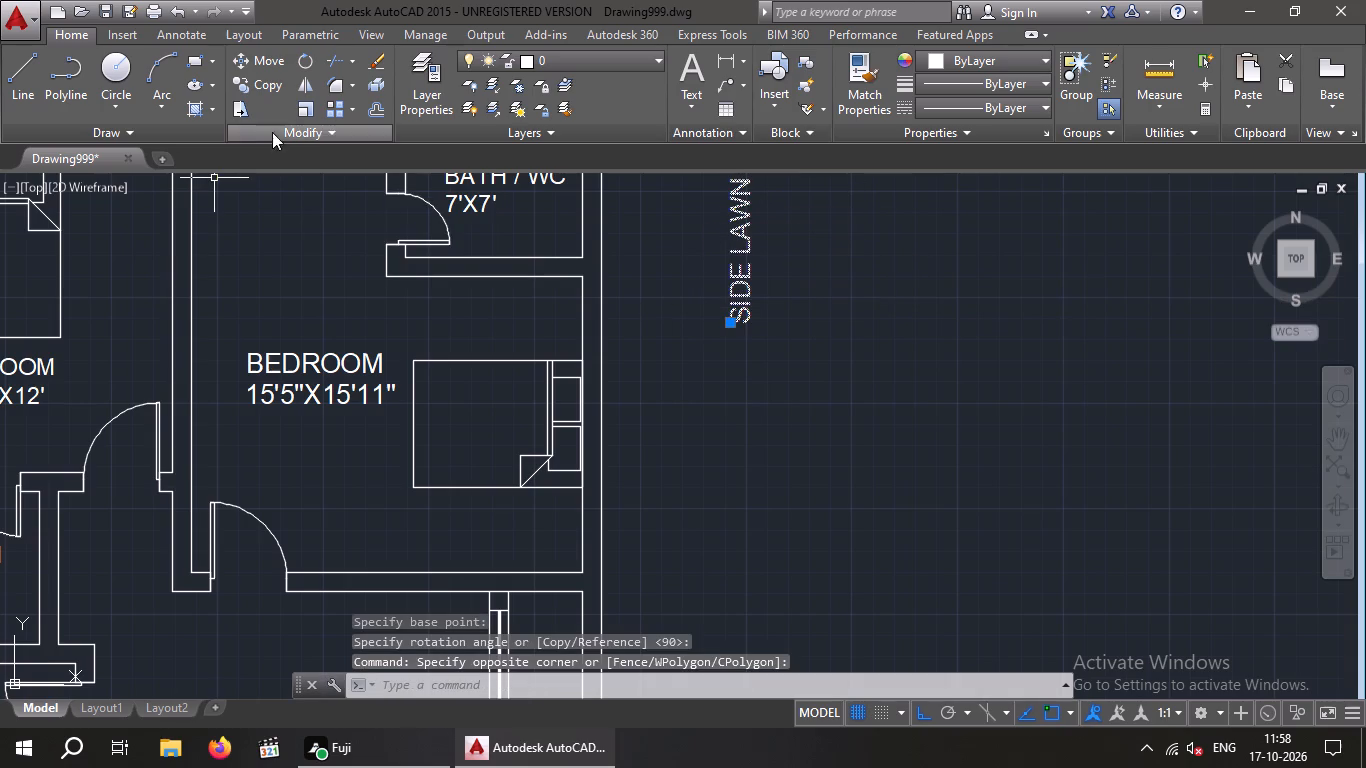
{"action": "left_click", "coordinate": [266, 59]}
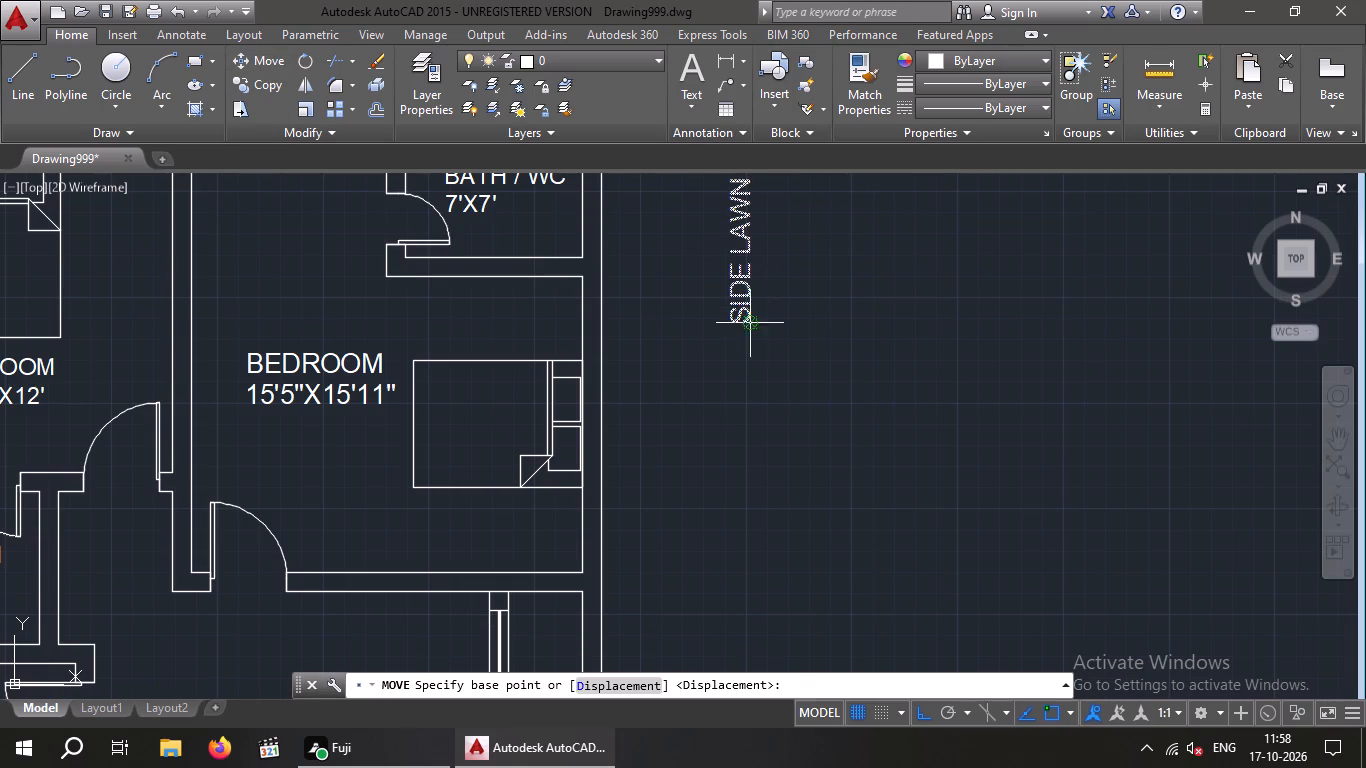
{"action": "left_click", "coordinate": [754, 320]}
{"action": "scroll", "coordinate": [749, 352], "scroll_direction": "down", "scroll_amount": 3}
{"action": "left_click", "coordinate": [925, 711]}
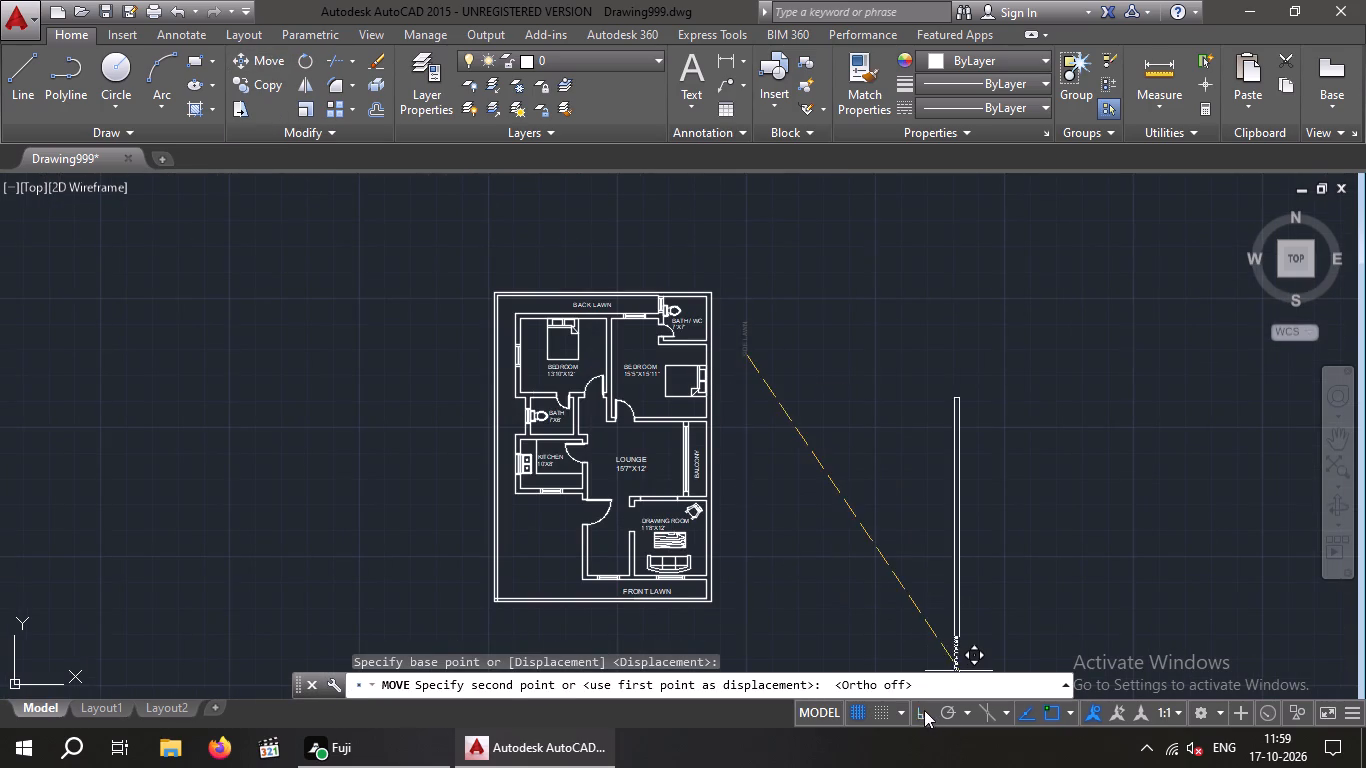
{"action": "scroll", "coordinate": [501, 418], "scroll_direction": "up", "scroll_amount": 3}
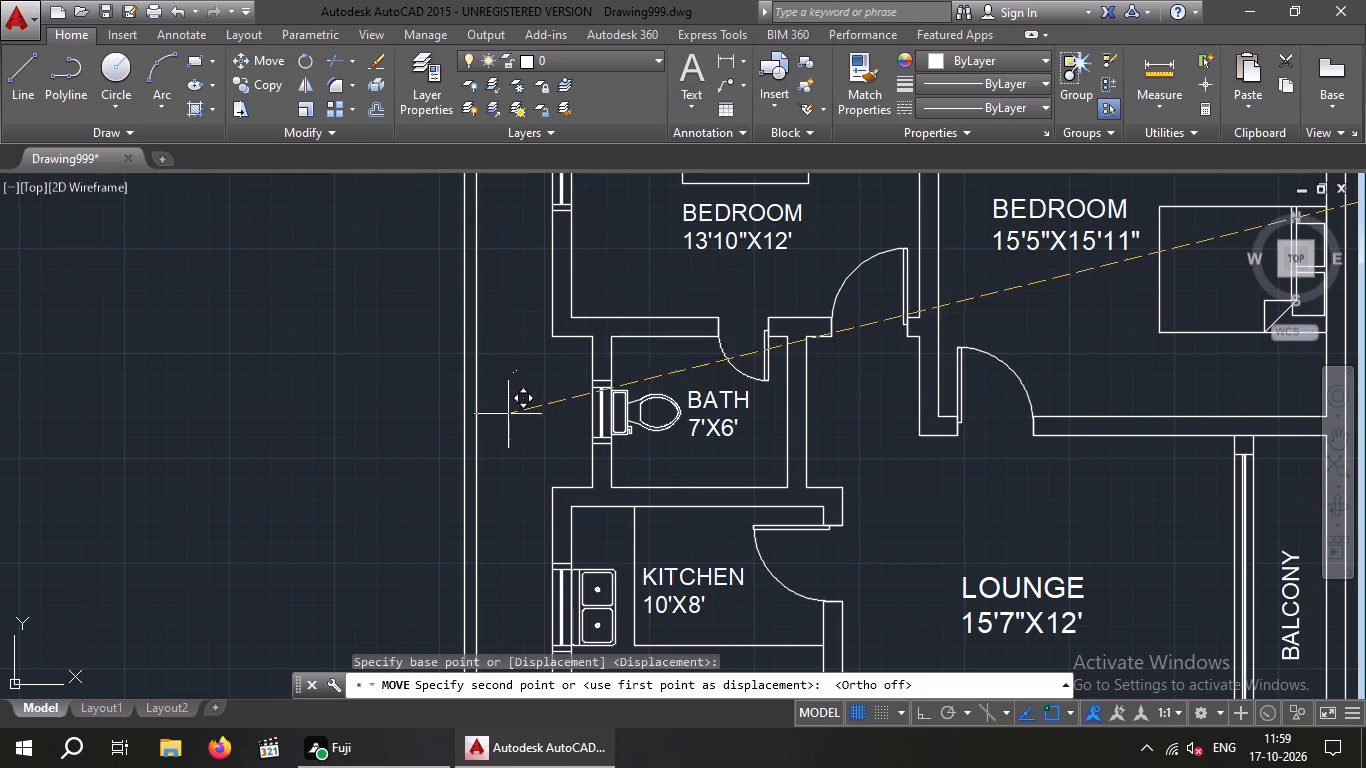
{"action": "middle_click_drag", "start_coordinate": [512, 408], "coordinate": [496, 568]}
{"action": "scroll", "coordinate": [496, 568], "scroll_direction": "down", "scroll_amount": 1}
{"action": "scroll", "coordinate": [494, 479], "scroll_direction": "up", "scroll_amount": 1}
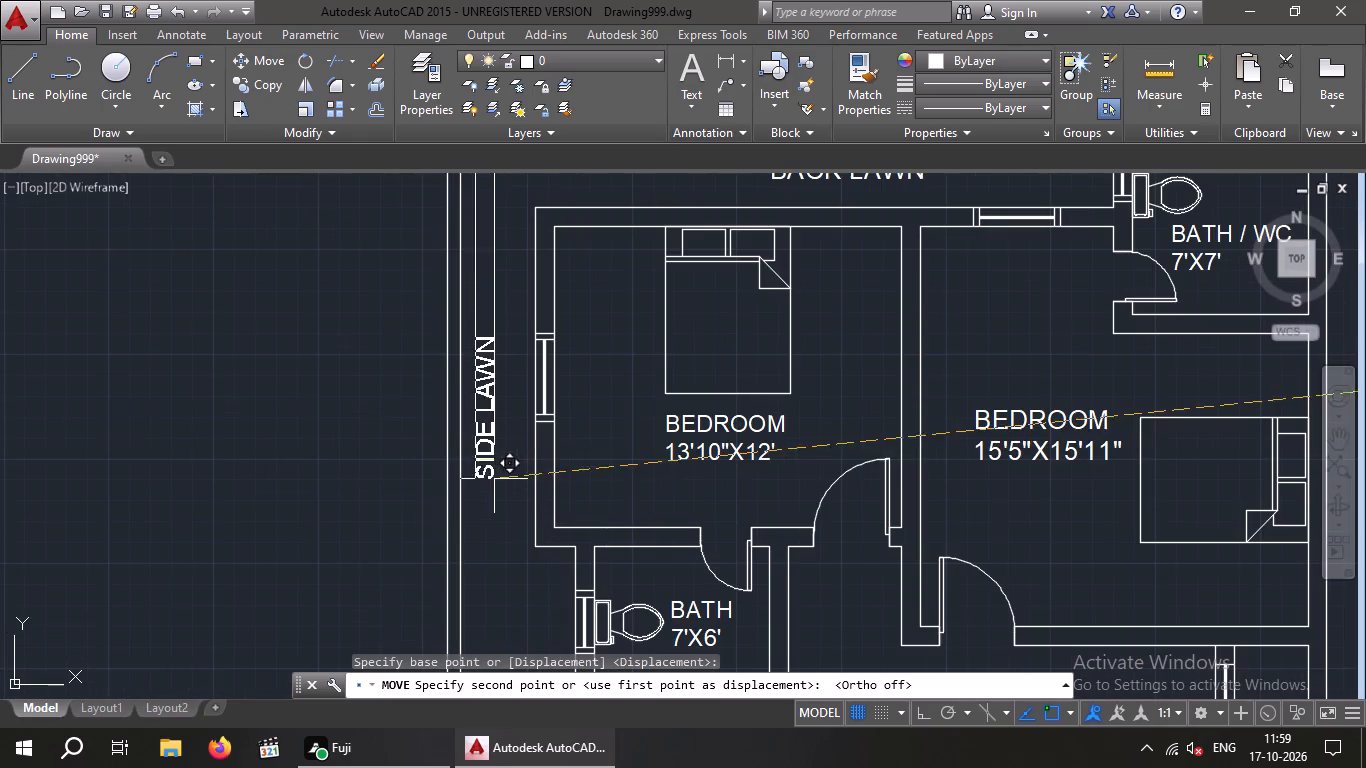
{"action": "middle_click_drag", "start_coordinate": [492, 567], "coordinate": [491, 288]}
{"action": "scroll", "coordinate": [489, 320], "scroll_direction": "down", "scroll_amount": 2}
{"action": "scroll", "coordinate": [495, 382], "scroll_direction": "up", "scroll_amount": 1}
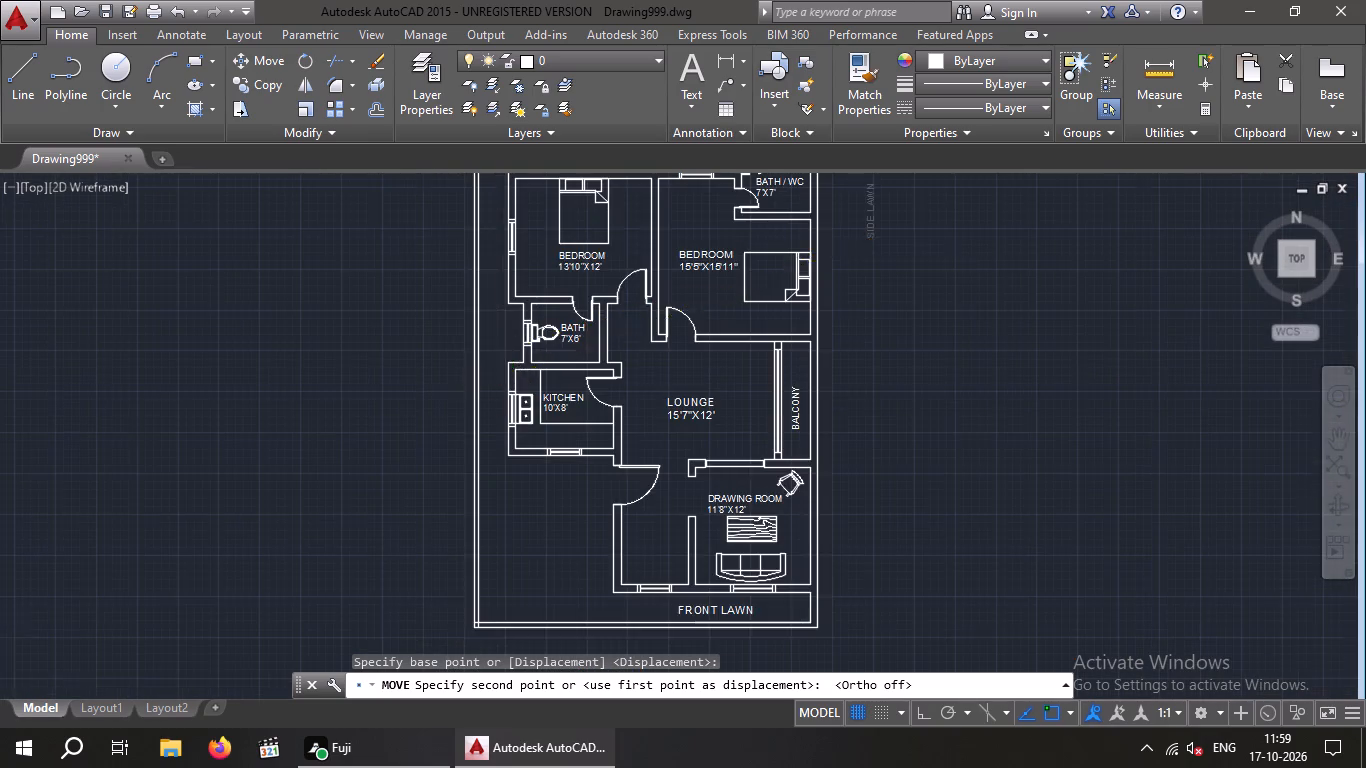
{"action": "scroll", "coordinate": [495, 382], "scroll_direction": "up", "scroll_amount": 1}
{"action": "left_click", "coordinate": [488, 368]}
Append the width 3' after four spaces to the "FRONT LAWN" label south of the drawing room.
{"action": "scroll", "coordinate": [526, 370], "scroll_direction": "down", "scroll_amount": 2}
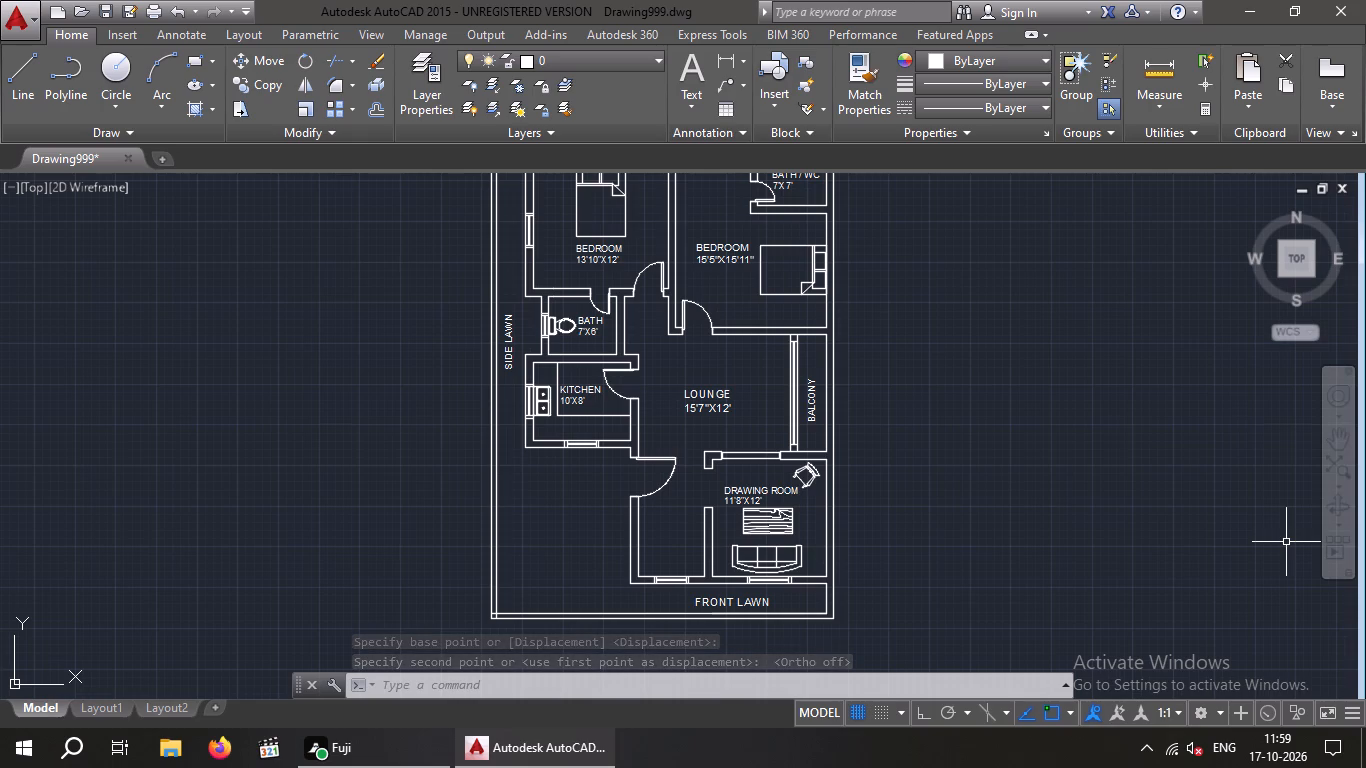
{"action": "scroll", "coordinate": [741, 609], "scroll_direction": "up", "scroll_amount": 2}
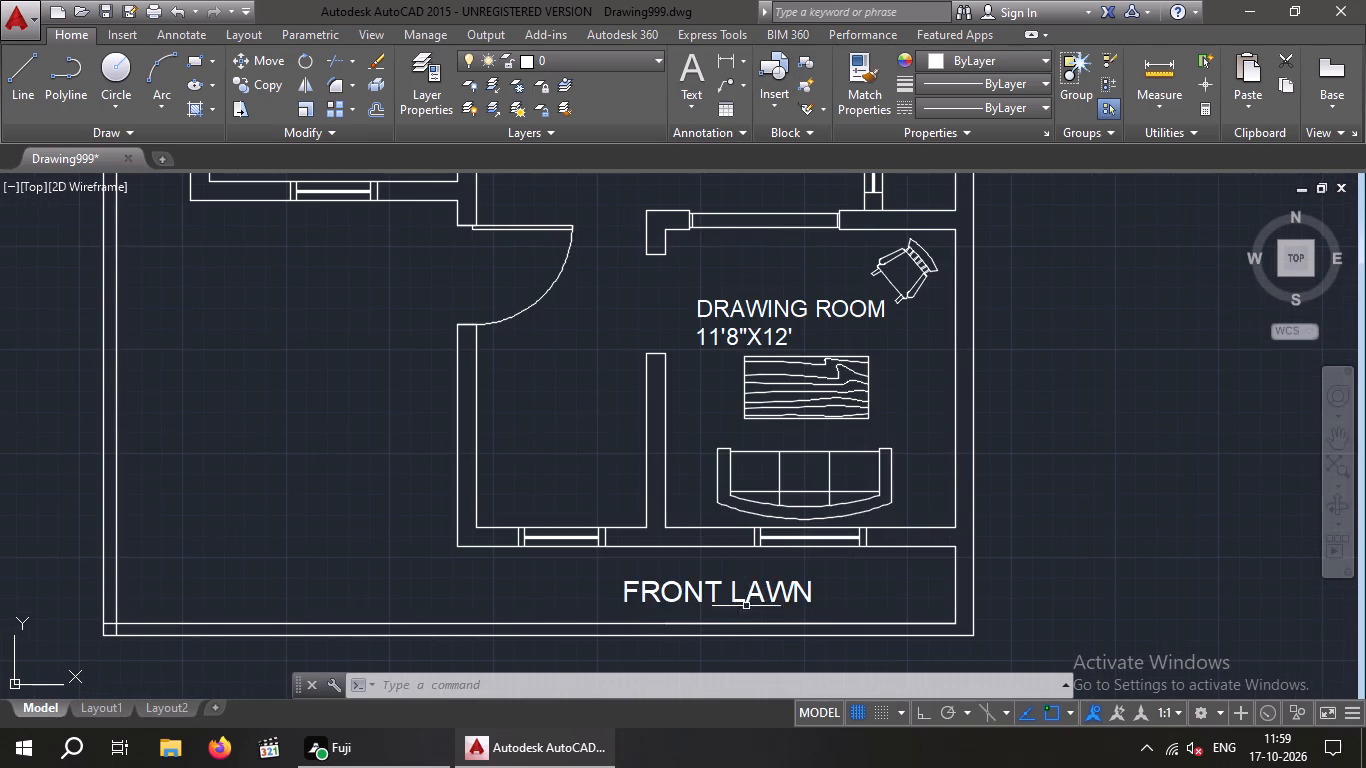
{"action": "double_click", "coordinate": [757, 594]}
{"action": "scroll", "coordinate": [800, 594], "scroll_direction": "up", "scroll_amount": 2}
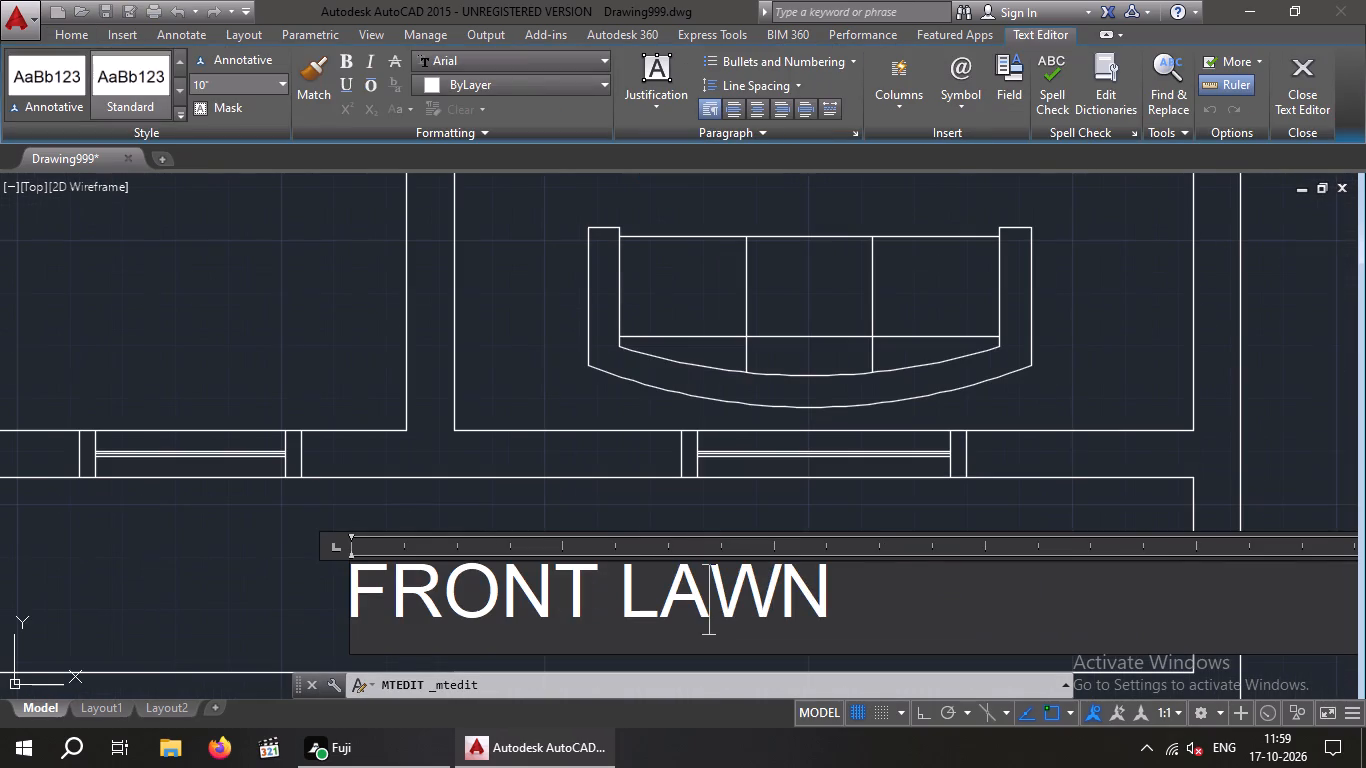
{"action": "left_click", "coordinate": [842, 598]}
{"action": "key", "text": "space"}
{"action": "key", "text": "space"}
{"action": "key", "text": "space"}
{"action": "key", "text": "space"}
{"action": "type", "text": "3"}
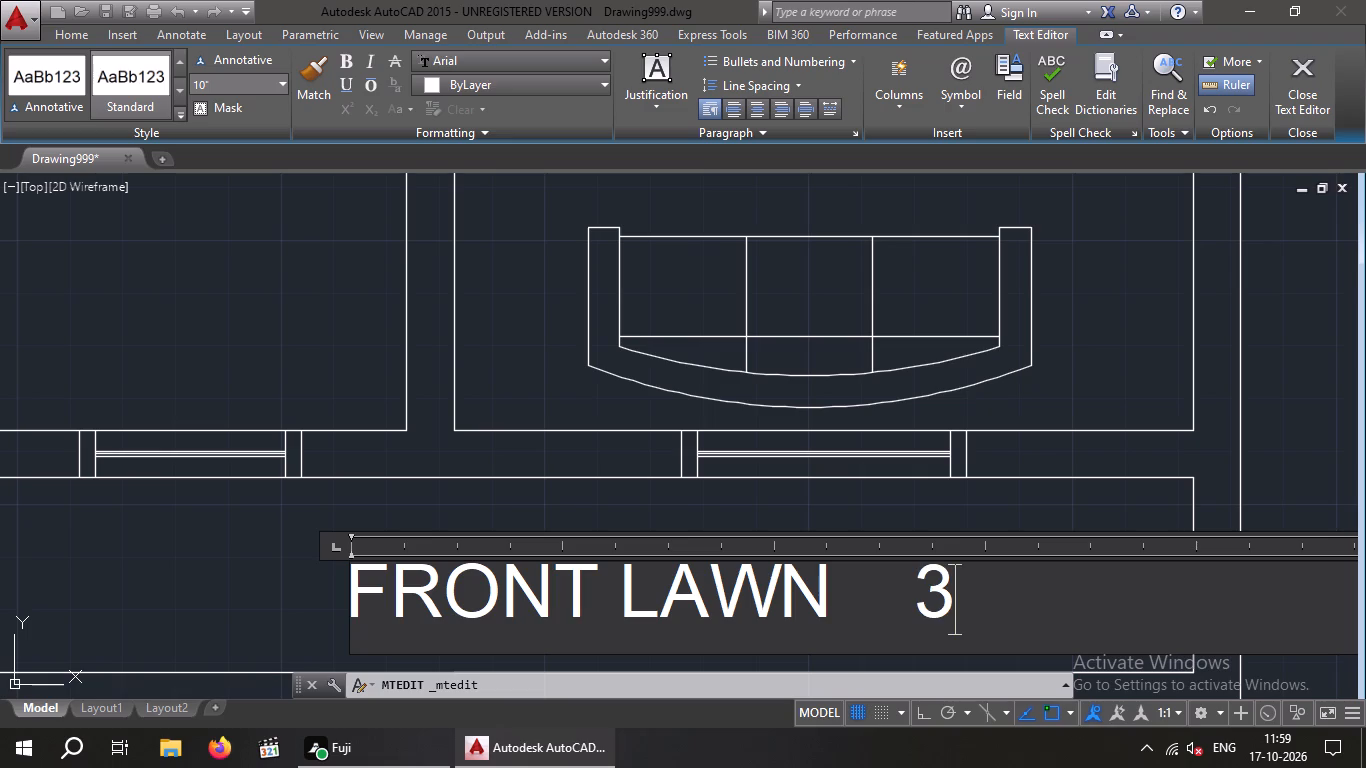
{"action": "key", "text": "apostrophe"}
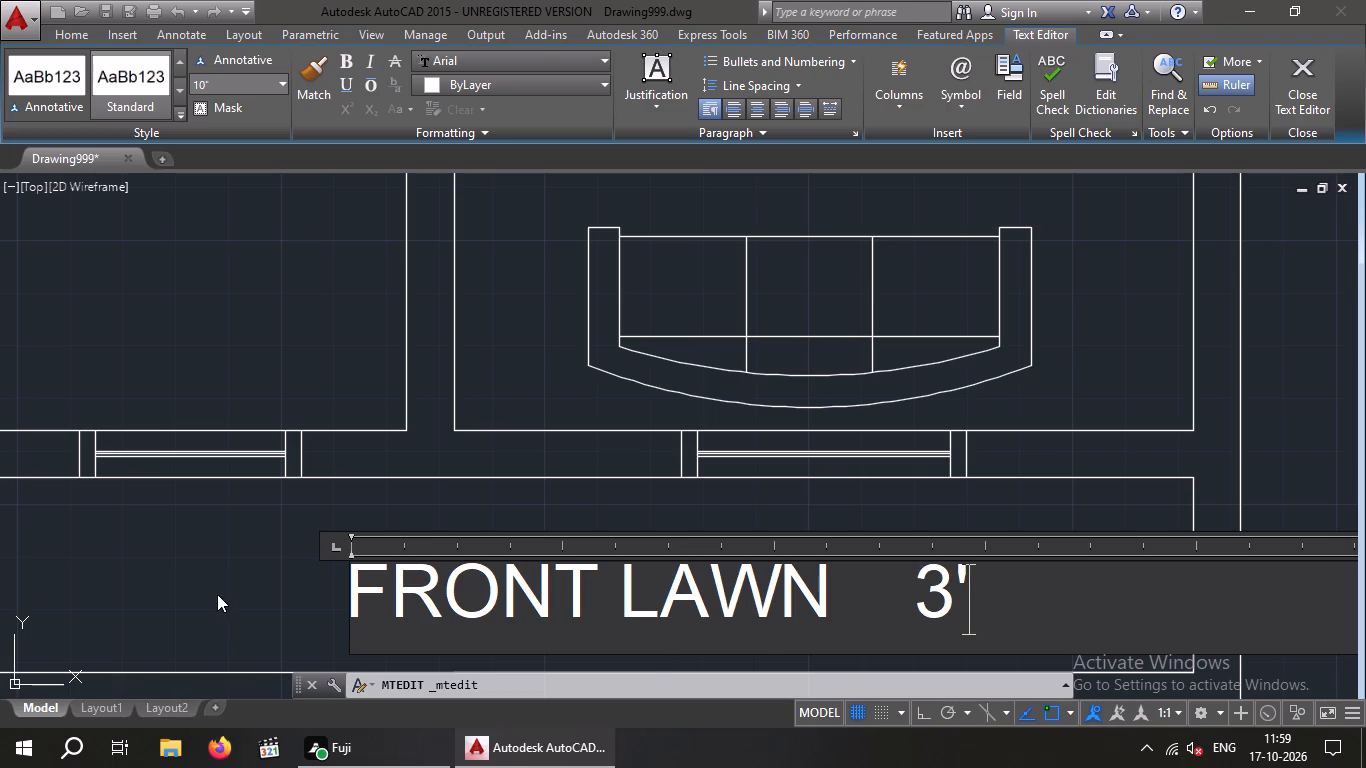
{"action": "left_click", "coordinate": [217, 594]}
Append the width 3' after four spaces to the vertical "SIDE LAWN" label west of the bath.
{"action": "scroll", "coordinate": [240, 584], "scroll_direction": "down", "scroll_amount": 3}
{"action": "middle_click_drag", "start_coordinate": [262, 574], "coordinate": [409, 594]}
{"action": "middle_click", "coordinate": [421, 596]}
{"action": "scroll", "coordinate": [427, 593], "scroll_direction": "down", "scroll_amount": 2}
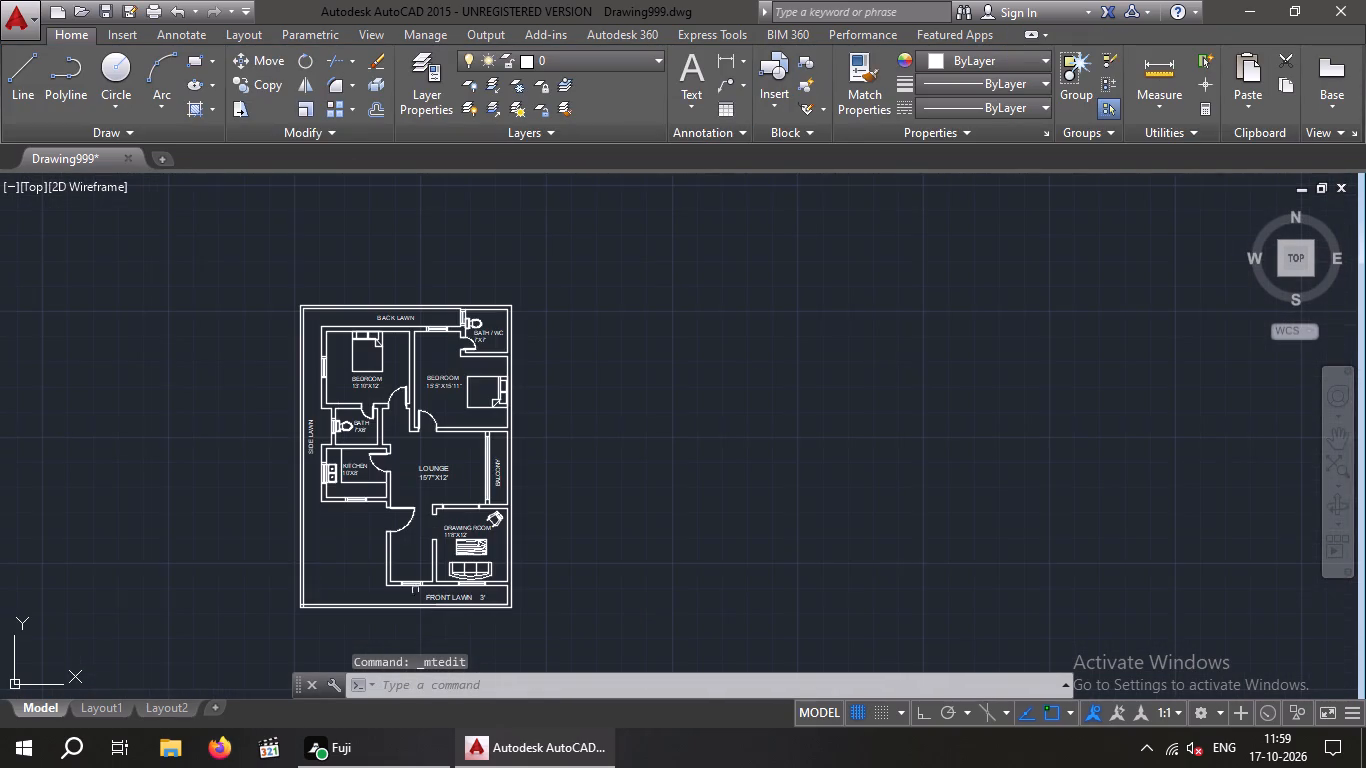
{"action": "scroll", "coordinate": [351, 438], "scroll_direction": "up", "scroll_amount": 3}
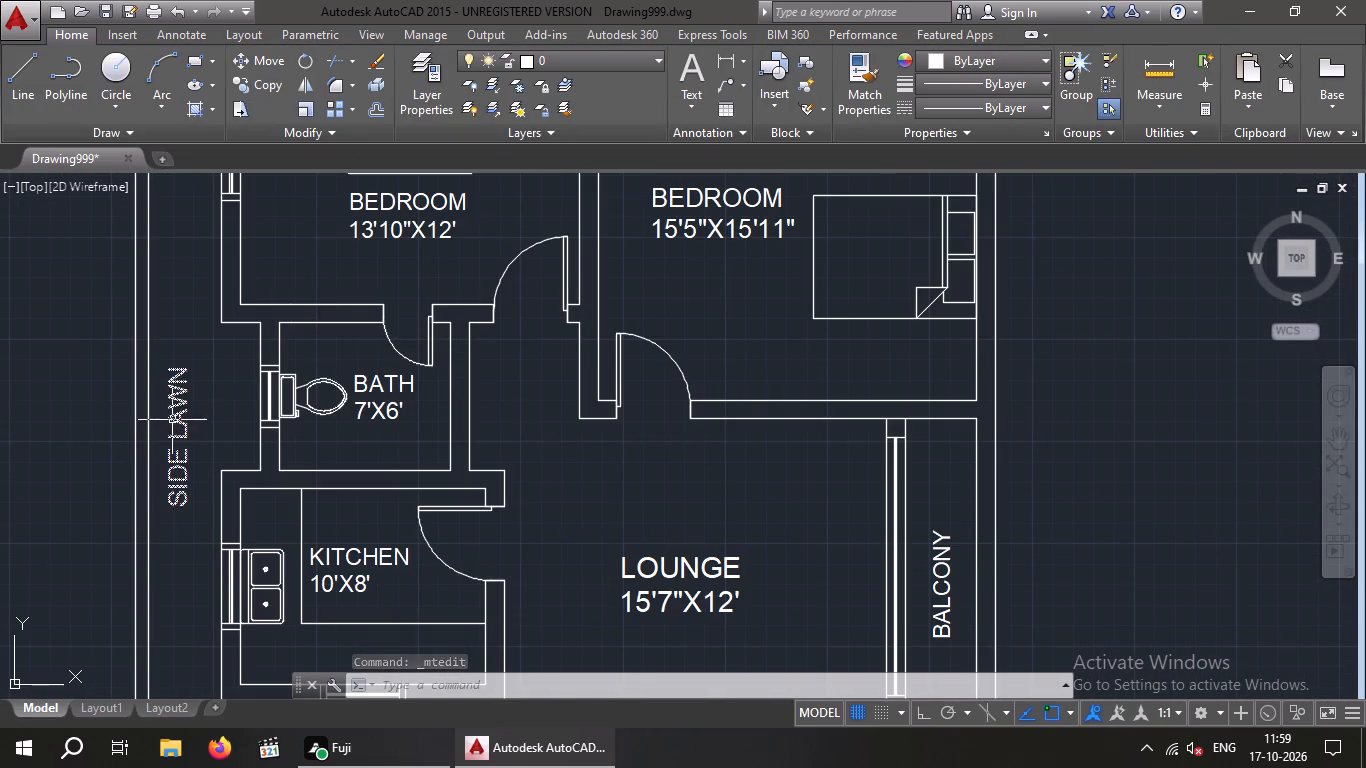
{"action": "double_click", "coordinate": [172, 420]}
{"action": "left_click", "coordinate": [323, 520]}
{"action": "key", "text": "space"}
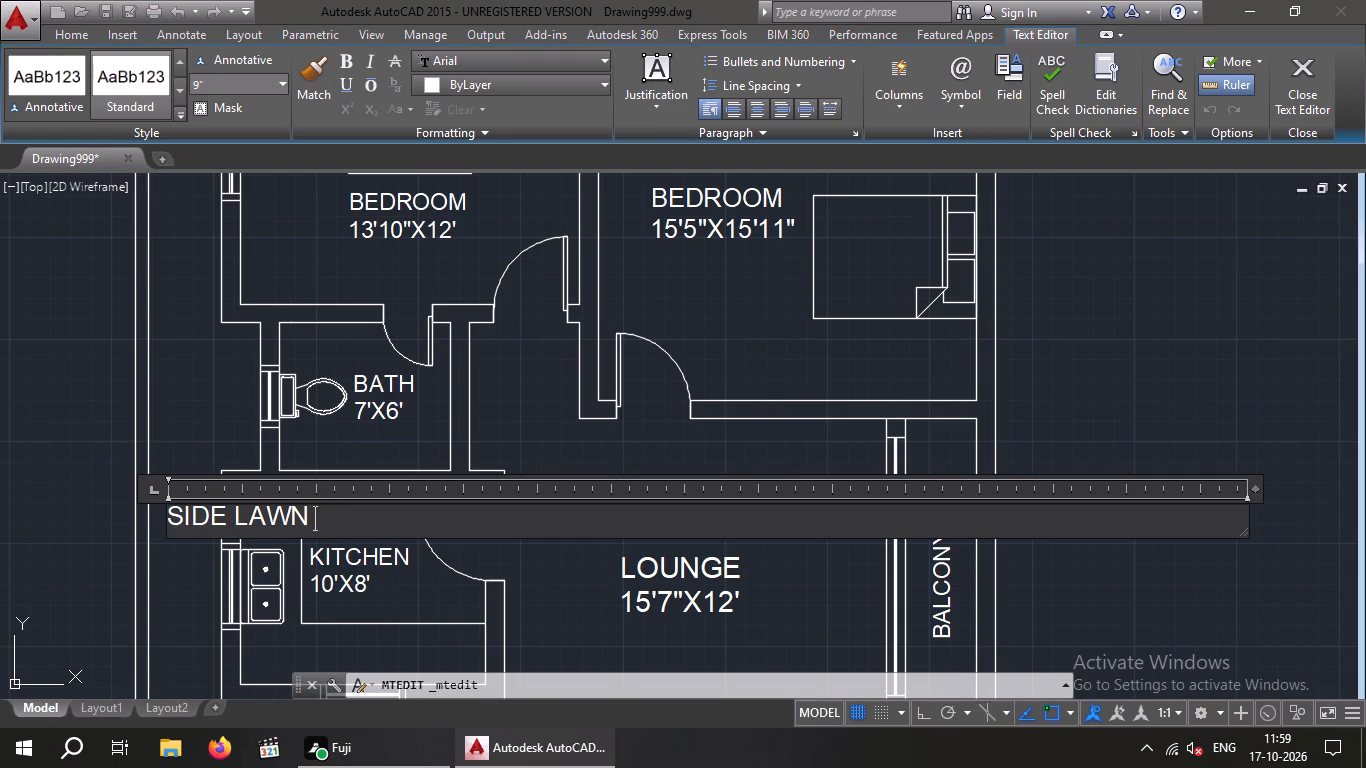
{"action": "key", "text": "space"}
{"action": "key", "text": "space"}
{"action": "key", "text": "space"}
{"action": "type", "text": "3'"}
{"action": "key", "text": "space"}
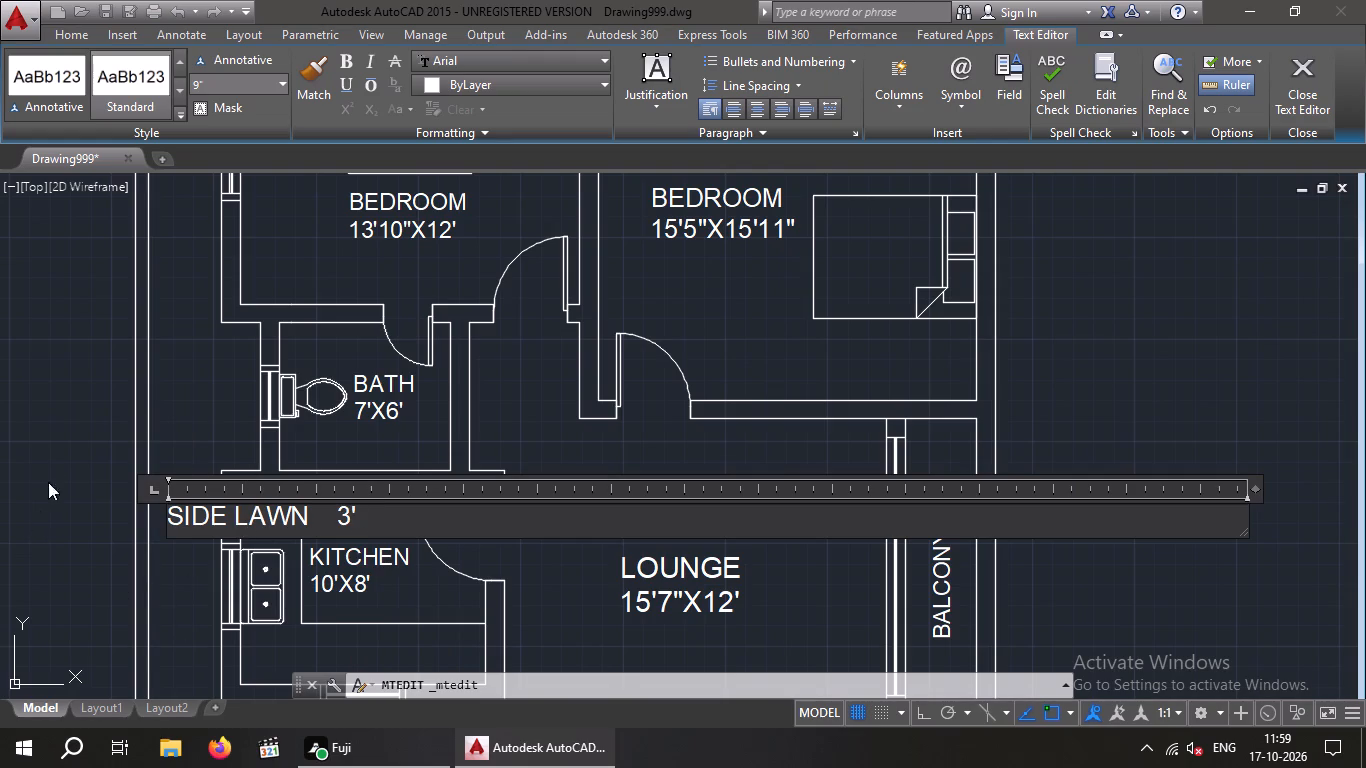
{"action": "left_click", "coordinate": [39, 459]}
Append the width 3' after four spaces to the "BACK LAWN" label north of the bedrooms.
{"action": "scroll", "coordinate": [51, 454], "scroll_direction": "down", "scroll_amount": 1}
{"action": "middle_click_drag", "start_coordinate": [193, 353], "coordinate": [207, 495]}
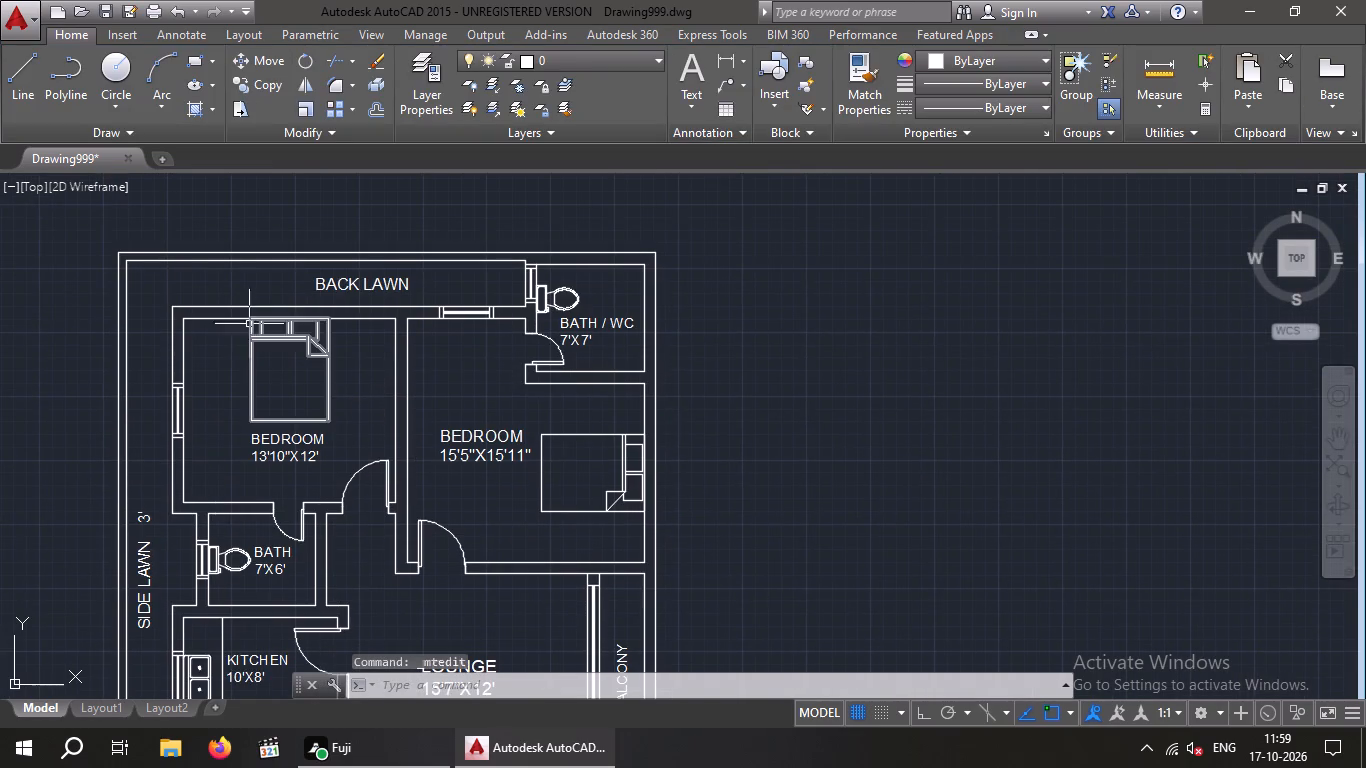
{"action": "double_click", "coordinate": [360, 285]}
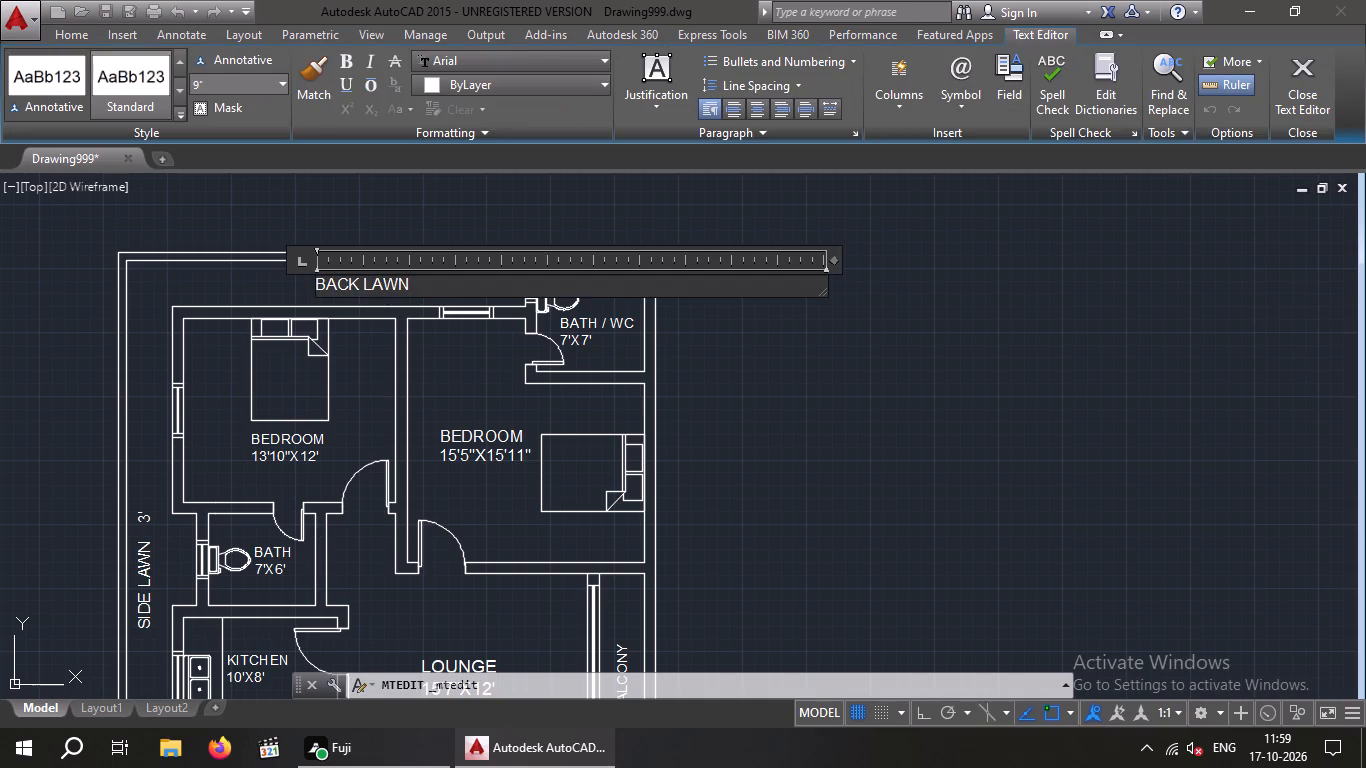
{"action": "left_click", "coordinate": [414, 282]}
{"action": "key", "text": "space"}
{"action": "key", "text": "space"}
{"action": "key", "text": "space"}
{"action": "key", "text": "space"}
{"action": "type", "text": "3'"}
{"action": "left_click", "coordinate": [219, 282]}
Add a multiline text label "CAR PARKING" with 9" text height in the open area south of the kitchen.
{"action": "scroll", "coordinate": [261, 272], "scroll_direction": "down", "scroll_amount": 4}
{"action": "scroll", "coordinate": [290, 316], "scroll_direction": "up", "scroll_amount": 3}
{"action": "middle_click_drag", "start_coordinate": [299, 324], "coordinate": [408, 355]}
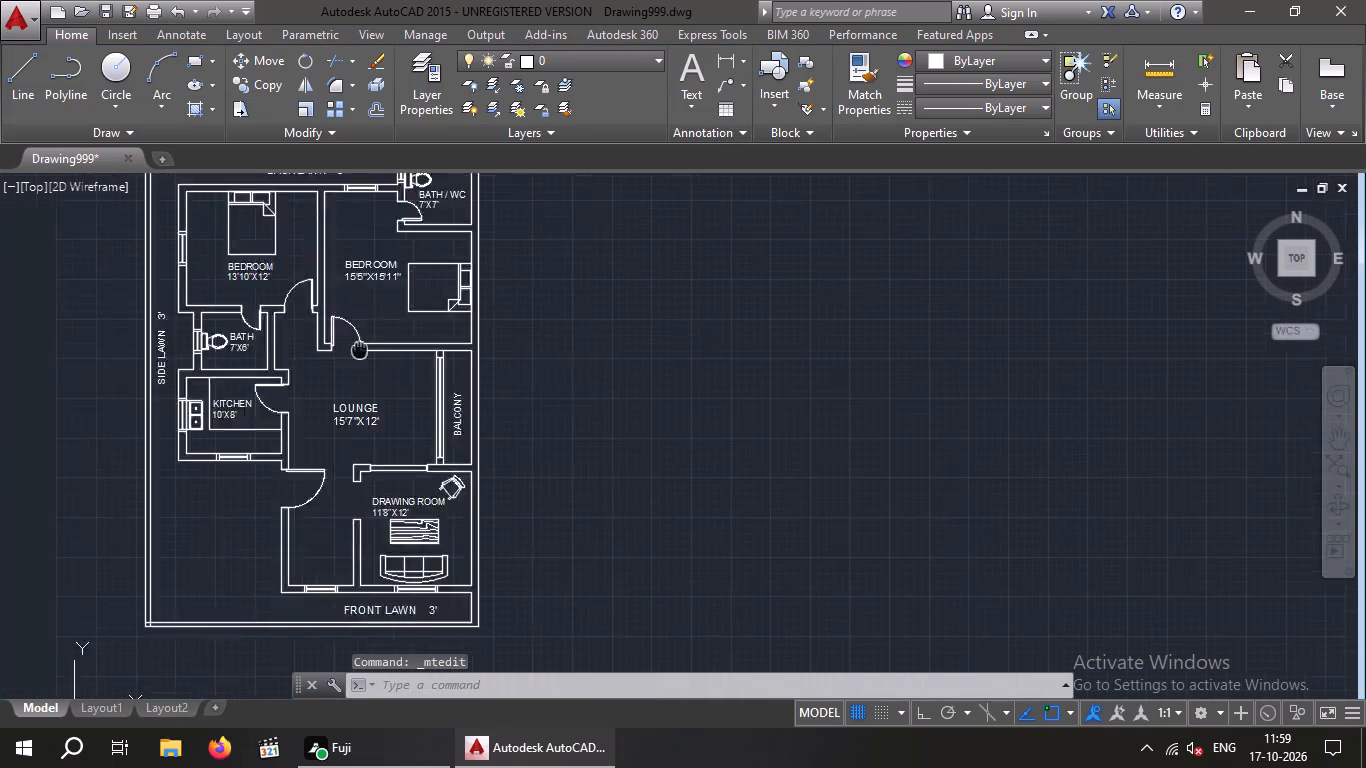
{"action": "middle_click_drag", "start_coordinate": [408, 355], "coordinate": [700, 395]}
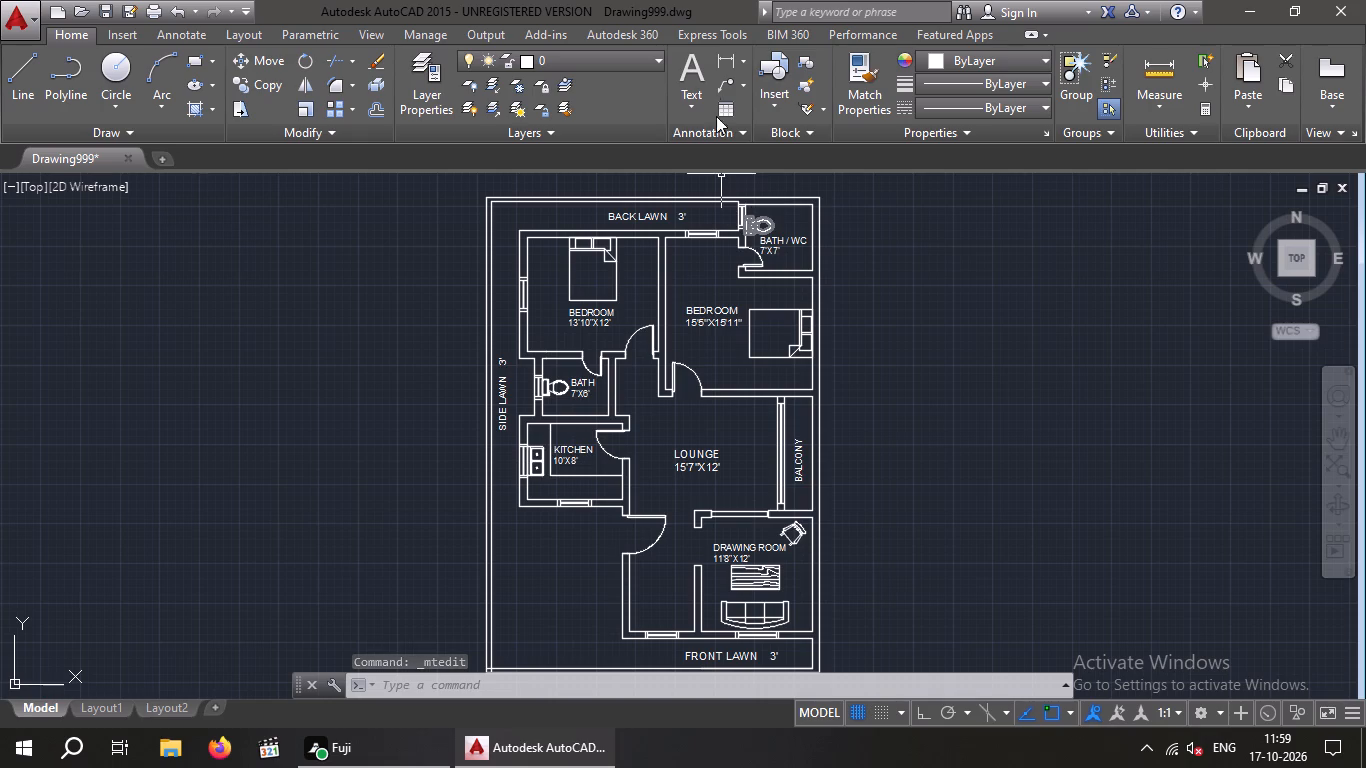
{"action": "left_click", "coordinate": [691, 80]}
{"action": "middle_click_drag", "start_coordinate": [610, 541], "coordinate": [614, 506]}
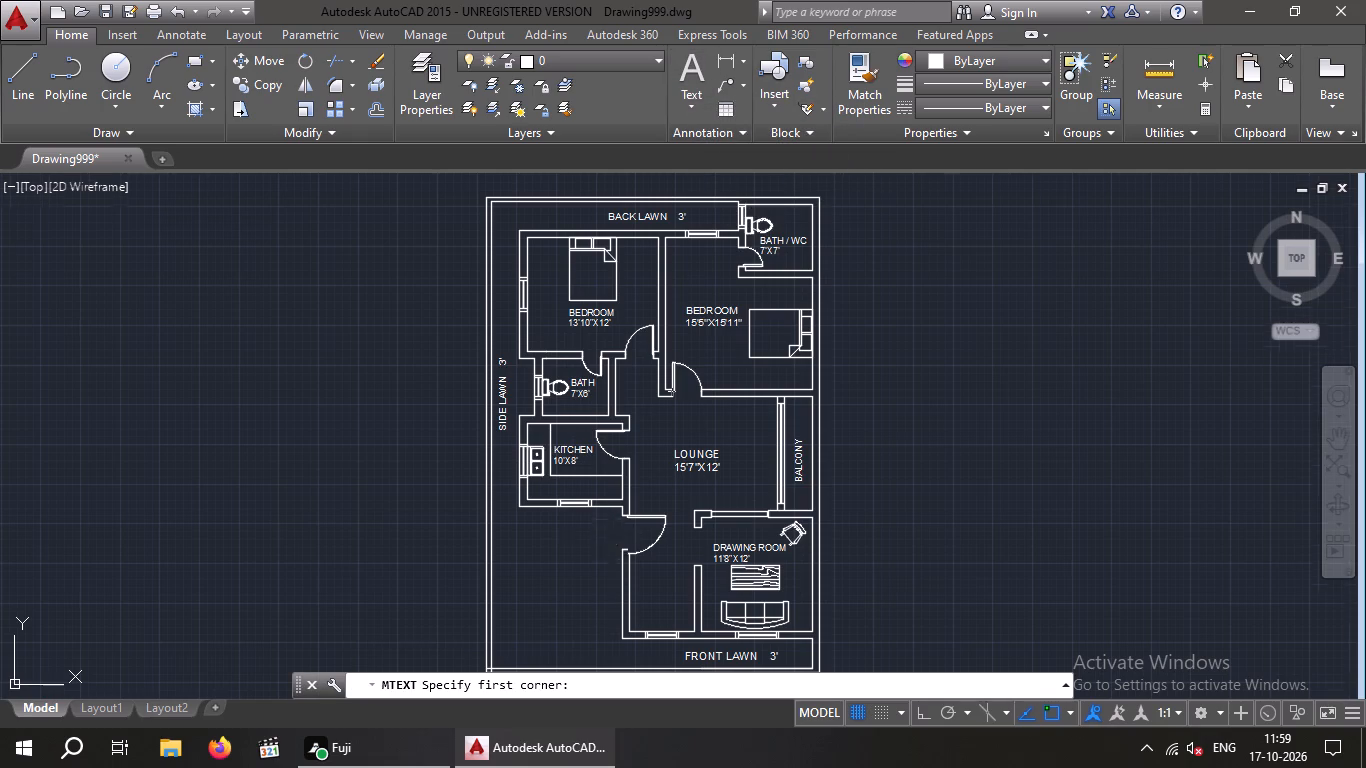
{"action": "middle_click_drag", "start_coordinate": [614, 506], "coordinate": [627, 444]}
{"action": "scroll", "coordinate": [571, 441], "scroll_direction": "up", "scroll_amount": 3}
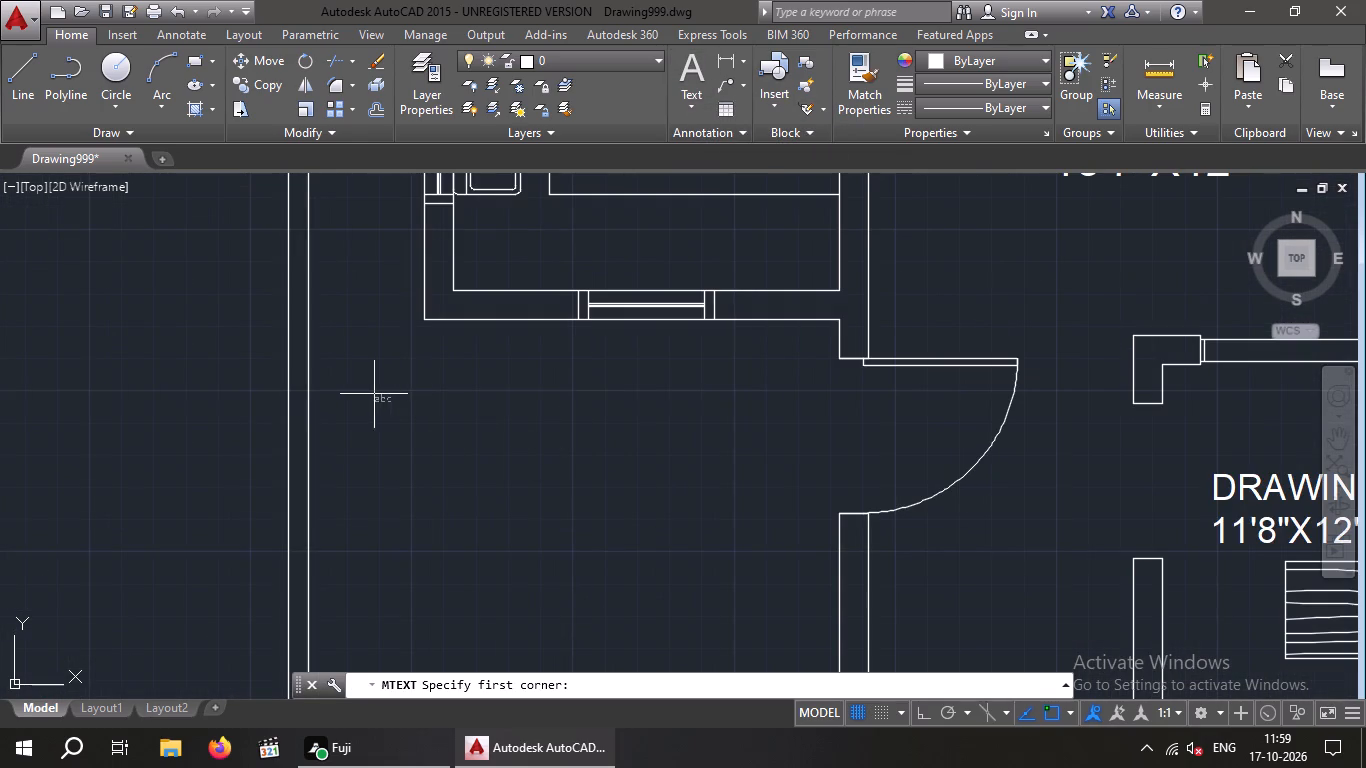
{"action": "left_click", "coordinate": [349, 389]}
{"action": "scroll", "coordinate": [803, 500], "scroll_direction": "down", "scroll_amount": 2}
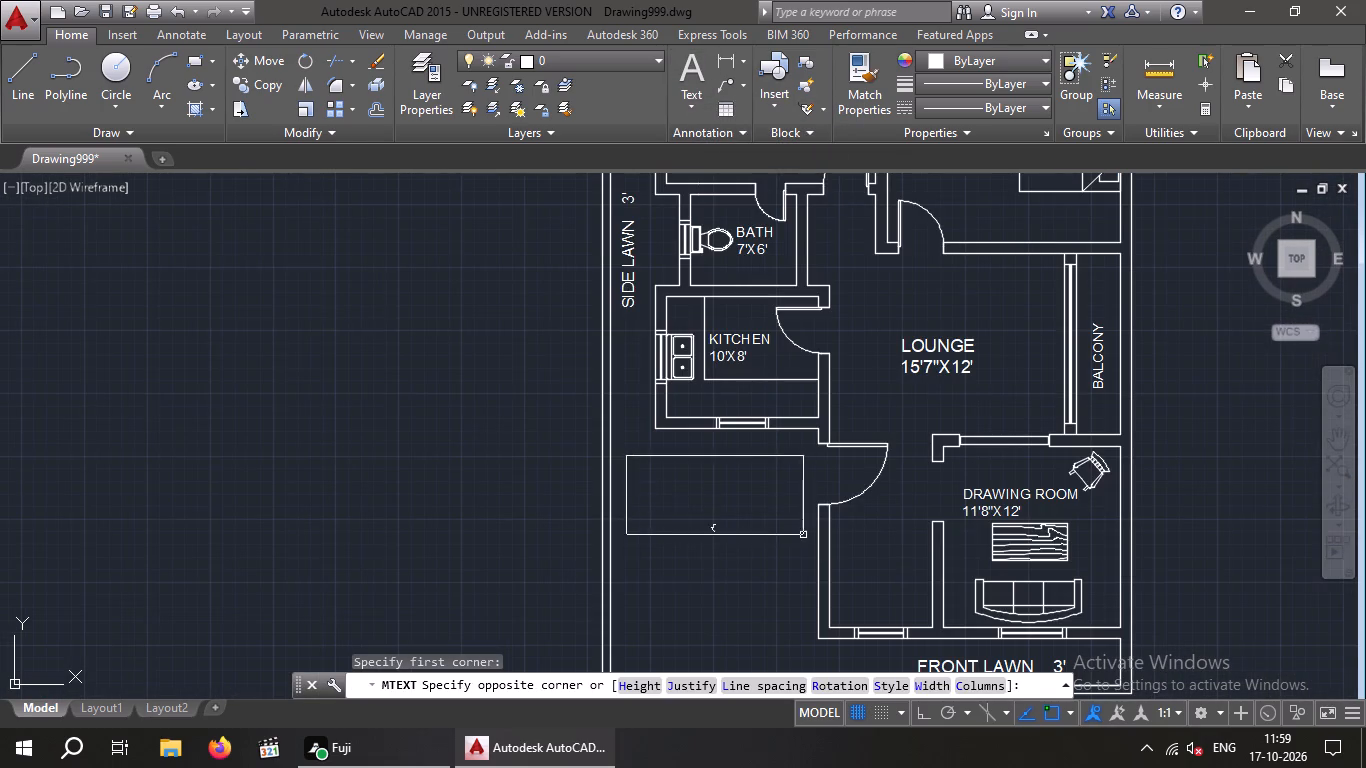
{"action": "left_click", "coordinate": [1295, 543]}
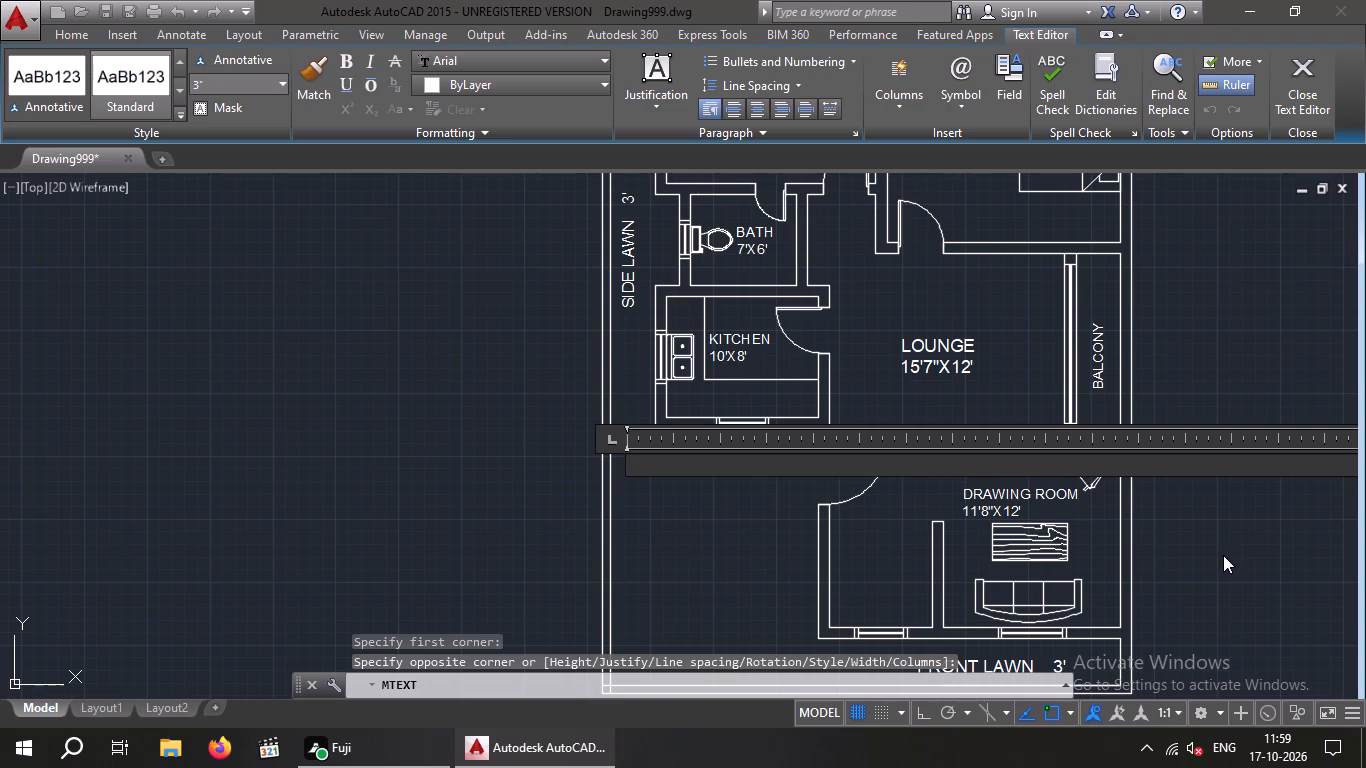
{"action": "left_click", "coordinate": [217, 89]}
{"action": "key", "text": "9"}
{"action": "key", "text": "shift+quotedbl"}
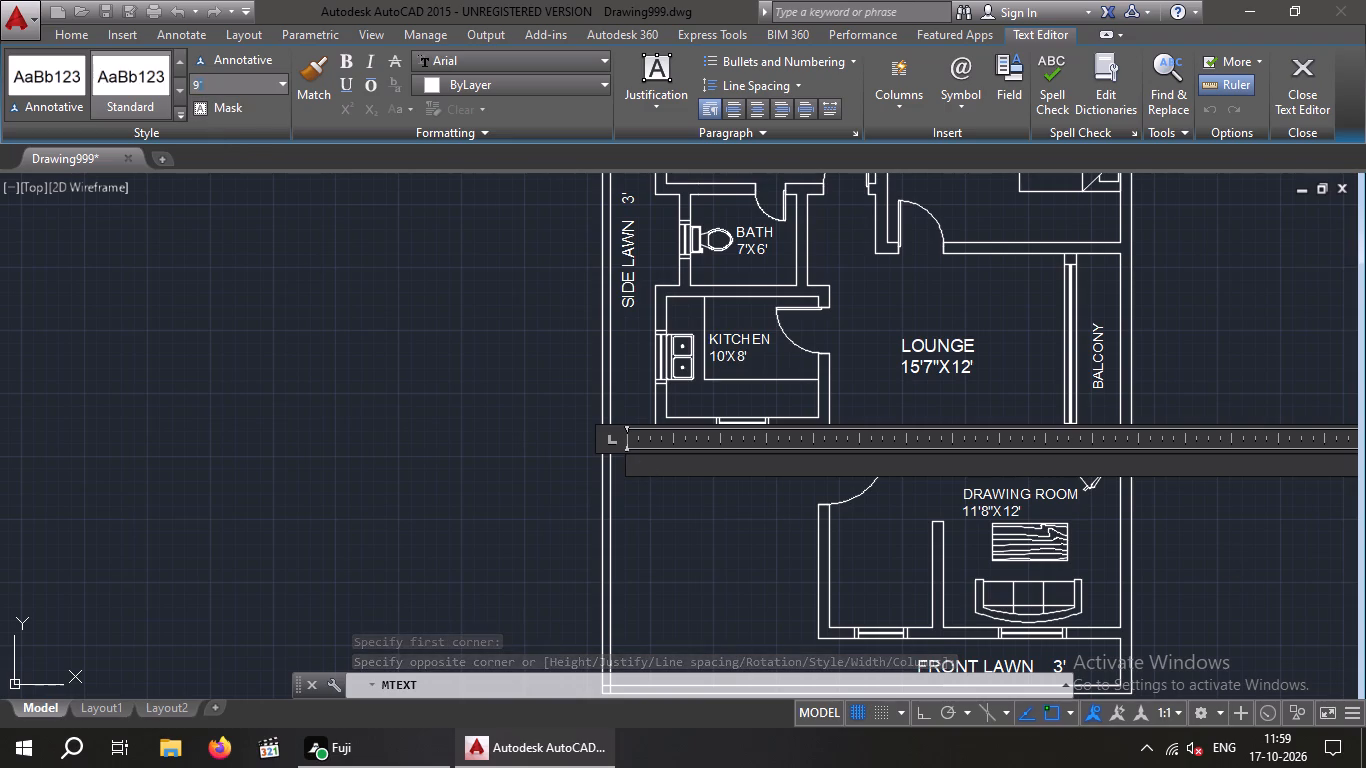
{"action": "key", "text": "Return"}
{"action": "type", "text": "CAR PARKING"}
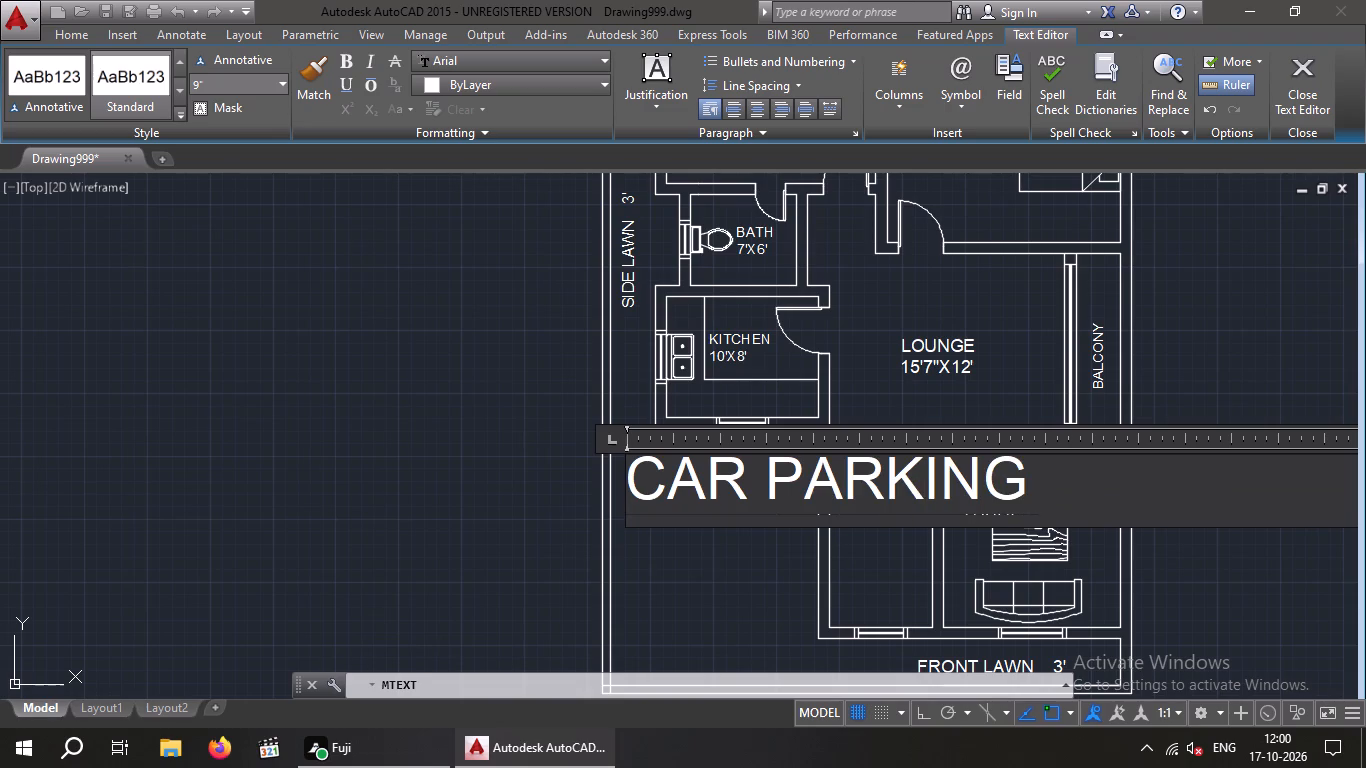
{"action": "left_click", "coordinate": [258, 287]}
Measure the car parking depth with a linear dimension from the kitchen's southwest outer corner to the south boundary wall, without placing it.
{"action": "scroll", "coordinate": [402, 311], "scroll_direction": "down", "scroll_amount": 3}
{"action": "scroll", "coordinate": [432, 374], "scroll_direction": "up", "scroll_amount": 3}
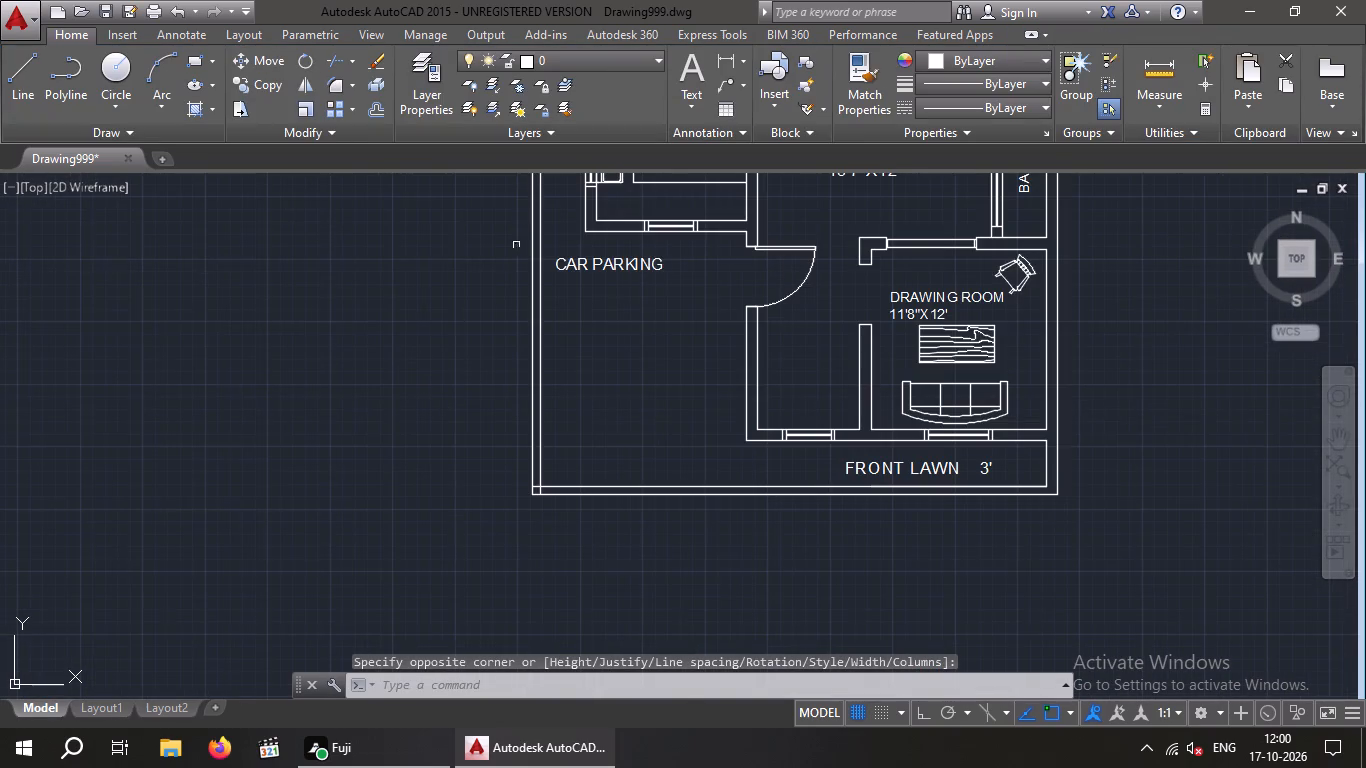
{"action": "left_click", "coordinate": [717, 54]}
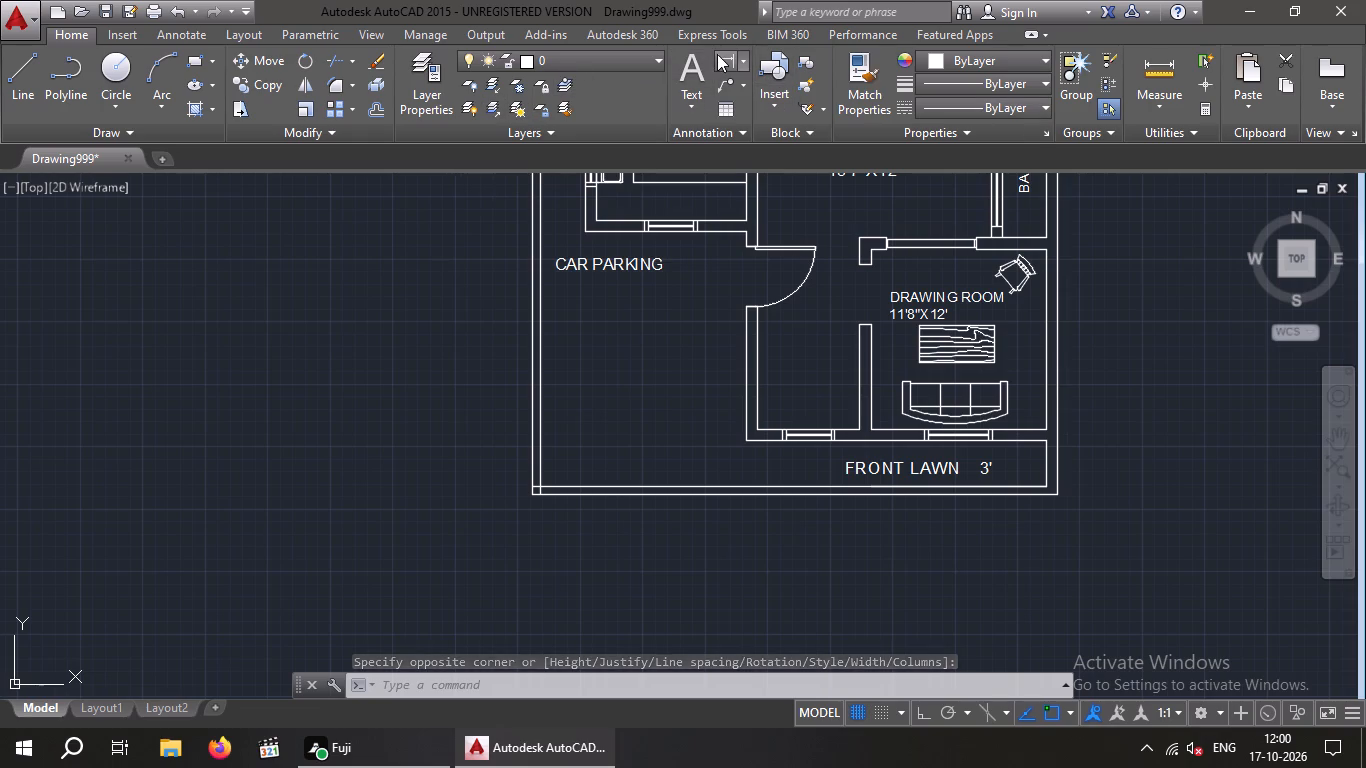
{"action": "left_click", "coordinate": [586, 232]}
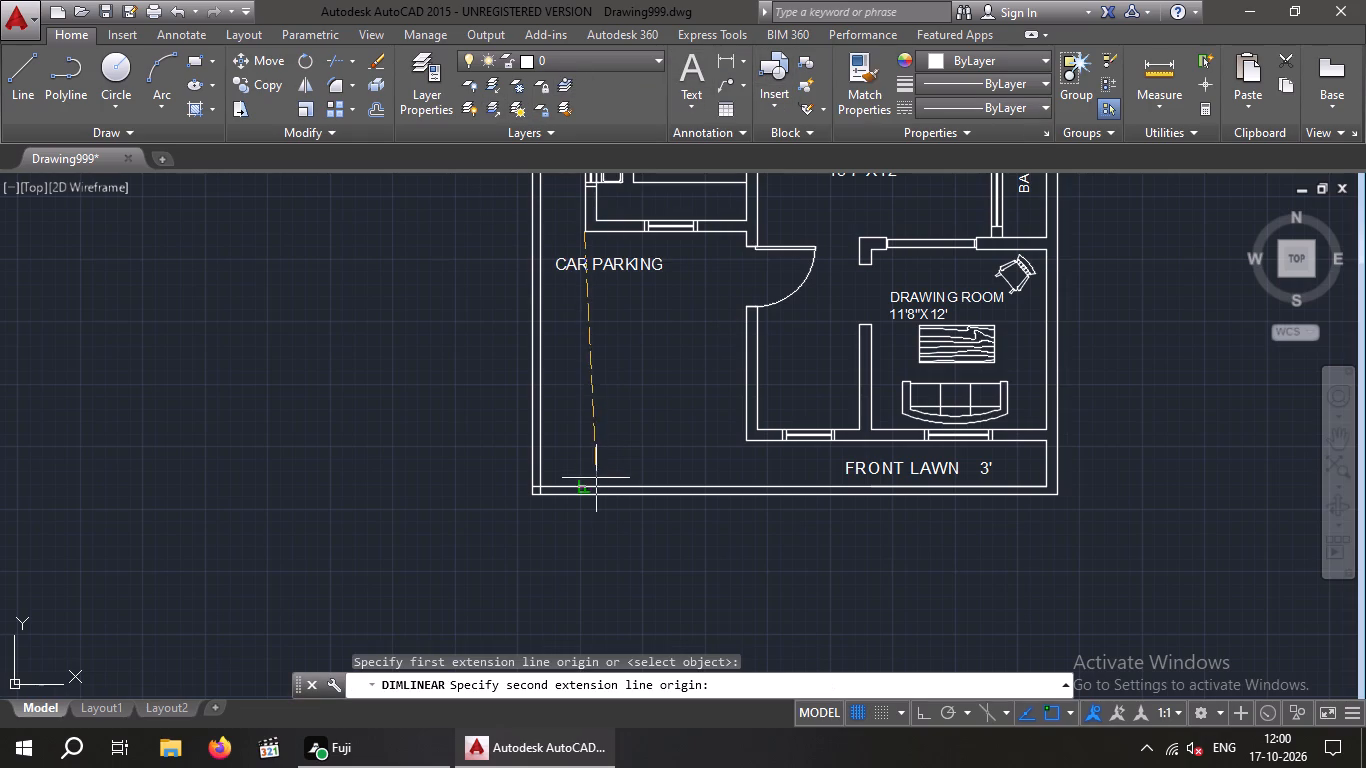
{"action": "left_click", "coordinate": [580, 489]}
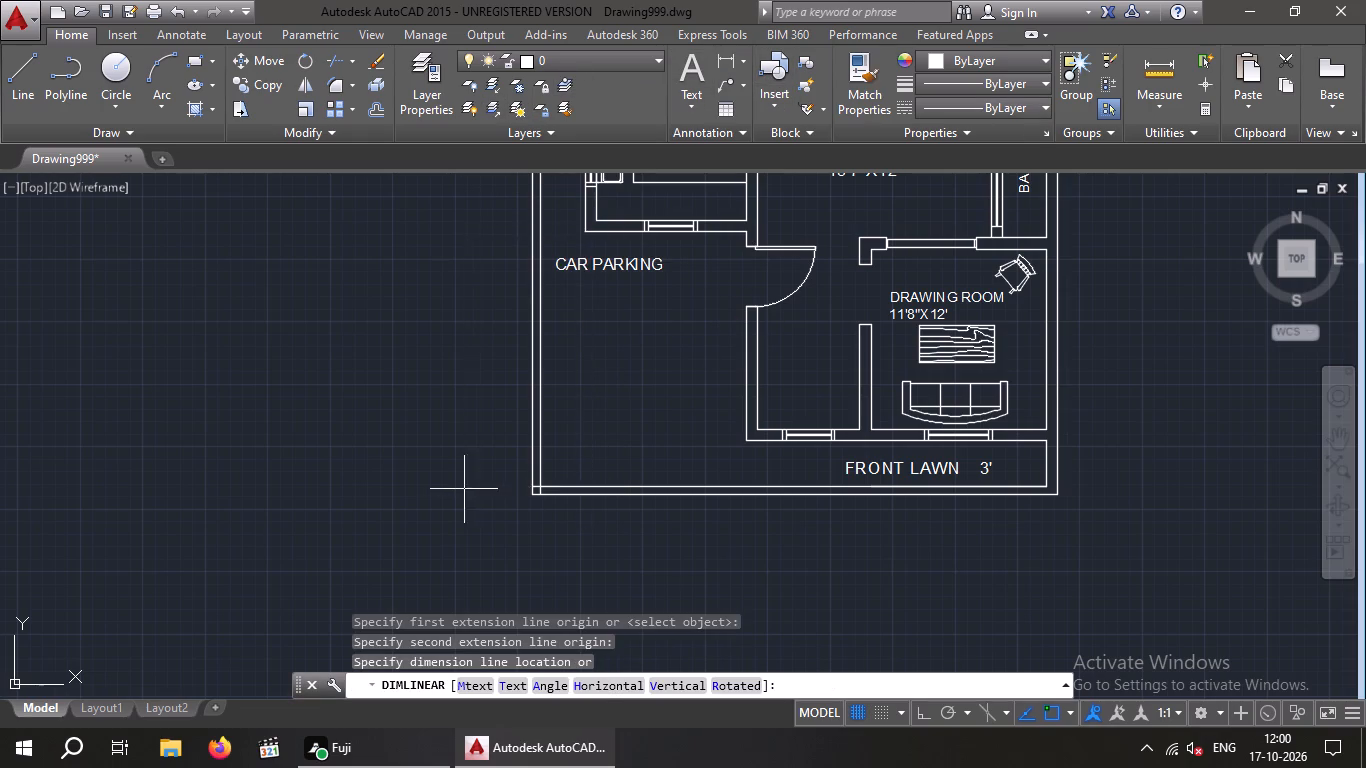
{"action": "scroll", "coordinate": [463, 489], "scroll_direction": "up", "scroll_amount": 3}
{"action": "scroll", "coordinate": [463, 489], "scroll_direction": "down", "scroll_amount": 1}
{"action": "middle_click_drag", "start_coordinate": [463, 489], "coordinate": [496, 707]}
{"action": "middle_click", "coordinate": [496, 707]}
{"action": "scroll", "coordinate": [504, 669], "scroll_direction": "down", "scroll_amount": 1}
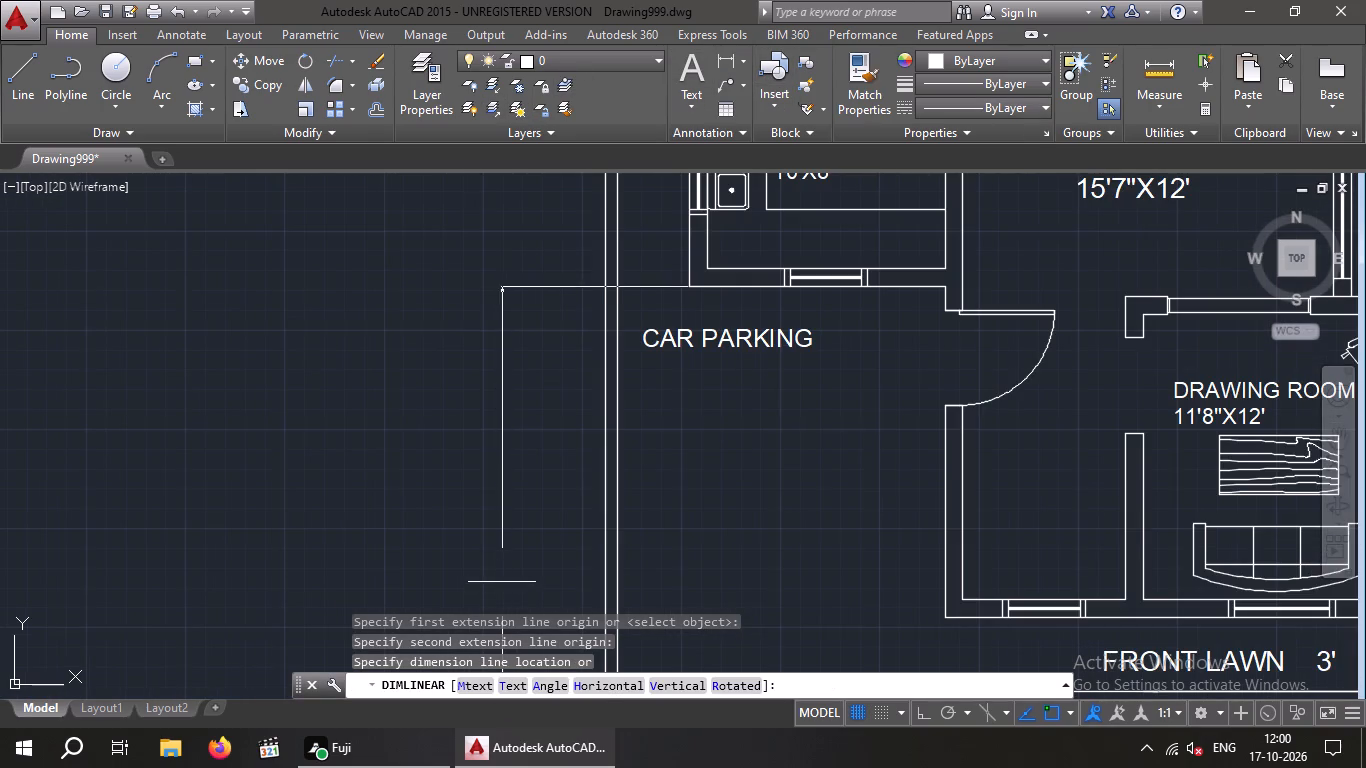
{"action": "scroll", "coordinate": [503, 580], "scroll_direction": "up", "scroll_amount": 2}
{"action": "scroll", "coordinate": [503, 580], "scroll_direction": "down", "scroll_amount": 6}
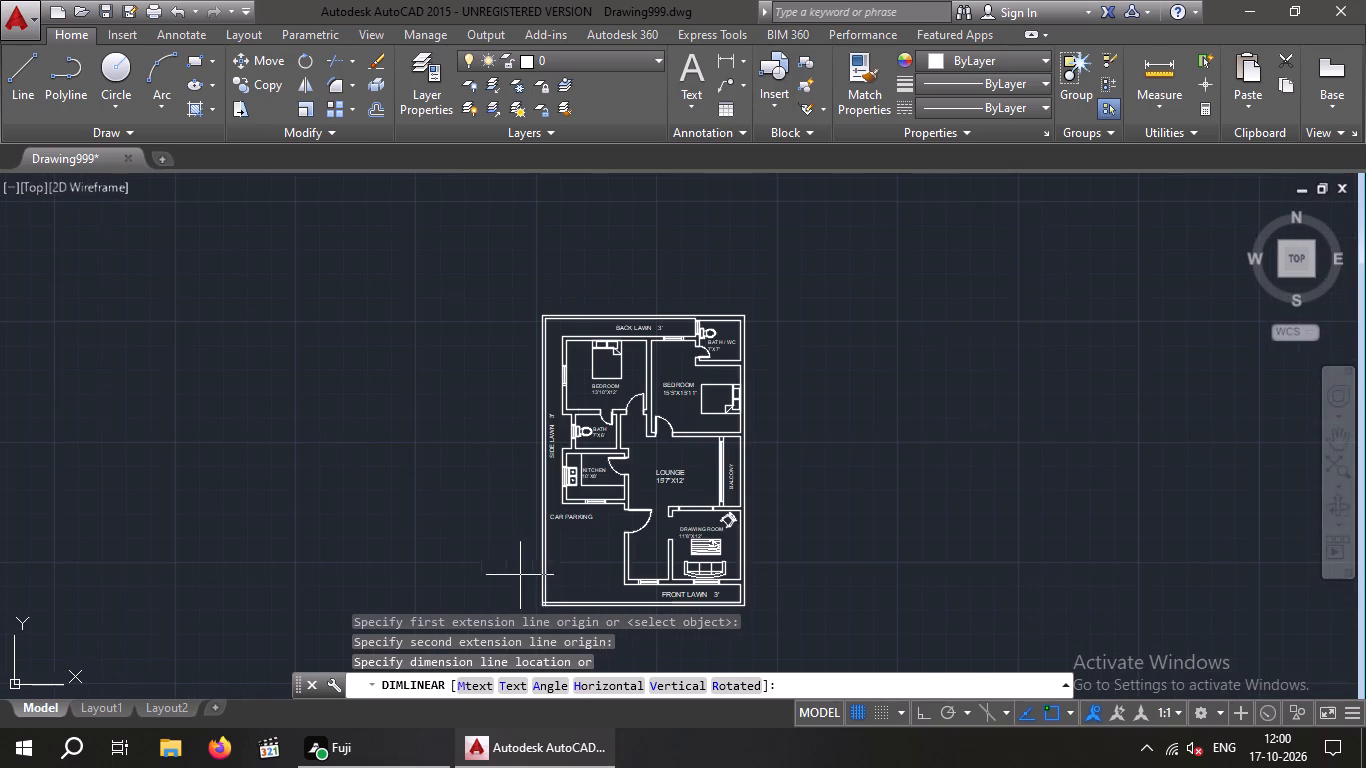
{"action": "key", "text": "space"}
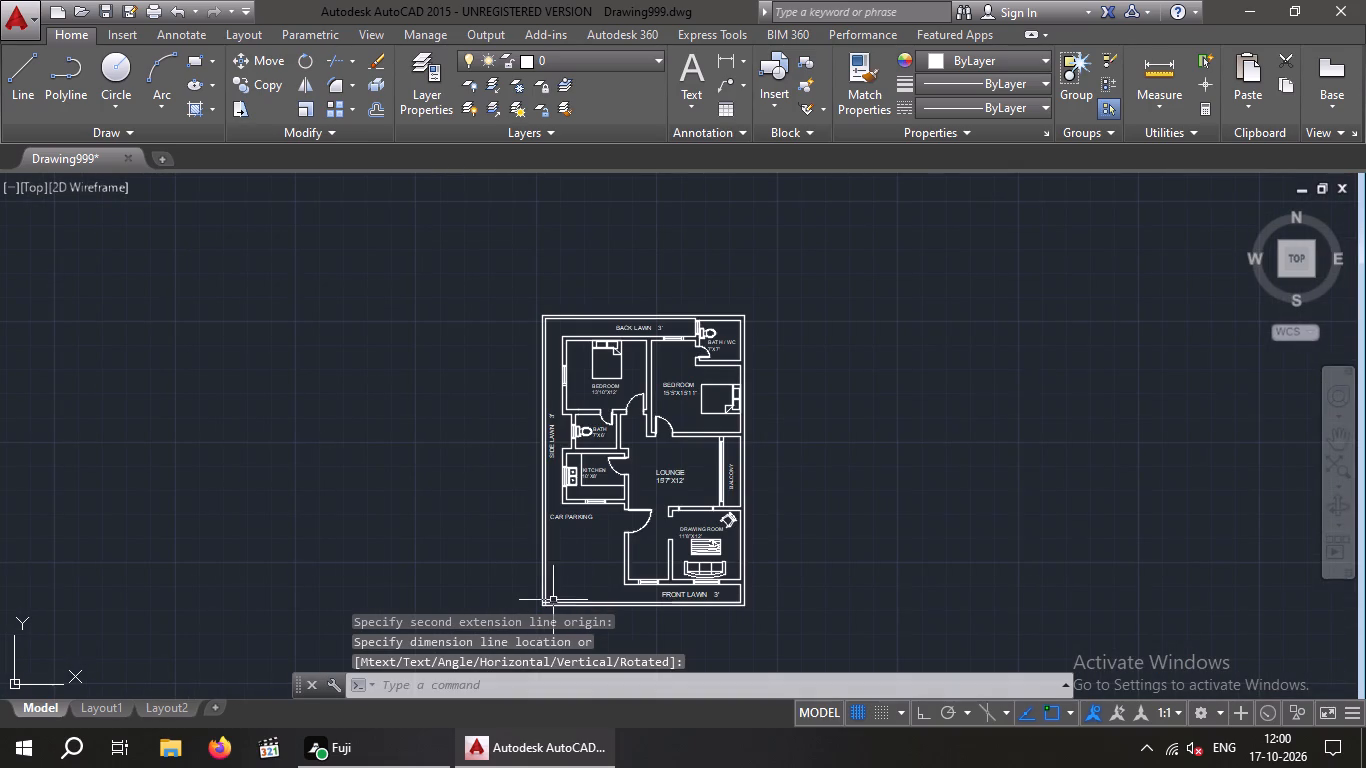
Measure the car parking width with a linear dimension from the entry's southwest outer corner to the west boundary wall, without placing it.
{"action": "key", "text": "space"}
{"action": "scroll", "coordinate": [617, 586], "scroll_direction": "up", "scroll_amount": 4}
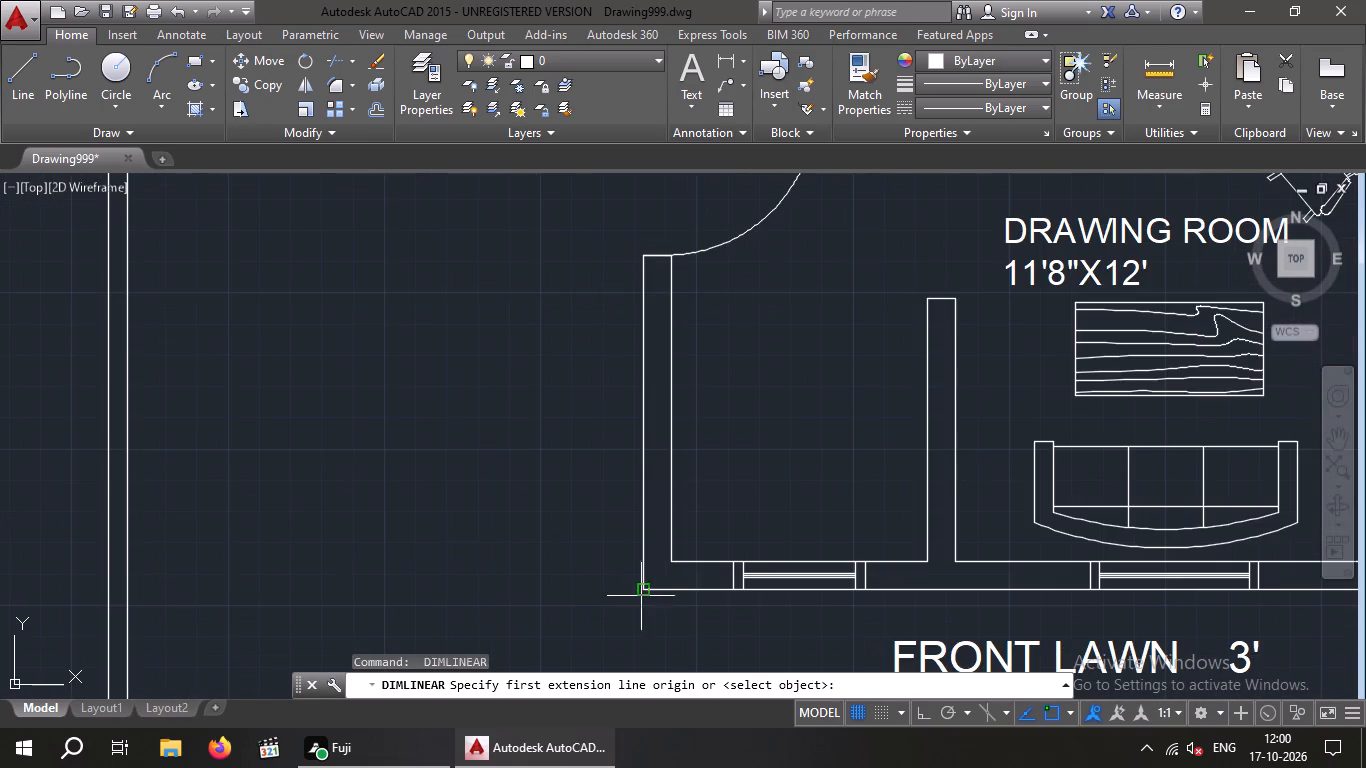
{"action": "left_click_drag", "start_coordinate": [645, 589], "coordinate": [575, 594]}
{"action": "left_click", "coordinate": [124, 591]}
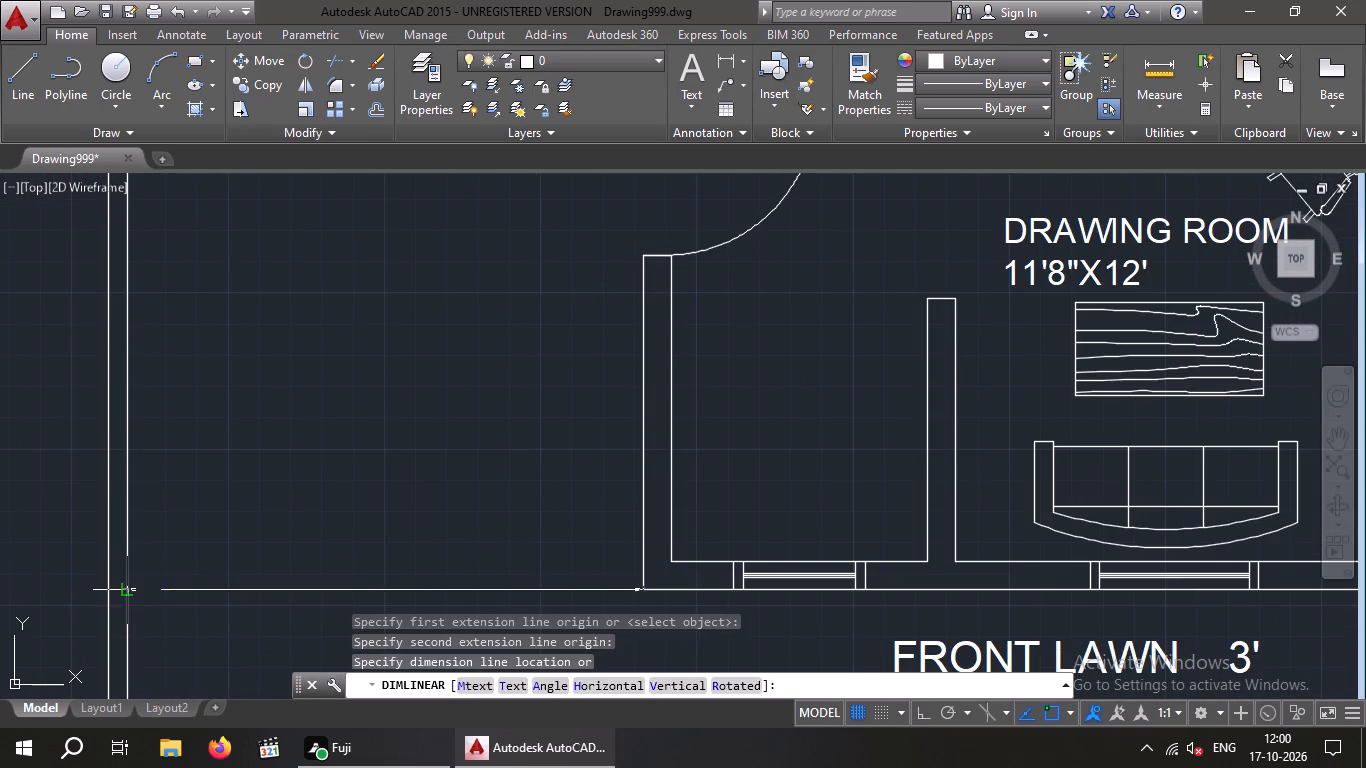
{"action": "scroll", "coordinate": [164, 589], "scroll_direction": "down", "scroll_amount": 1}
{"action": "scroll", "coordinate": [182, 586], "scroll_direction": "up", "scroll_amount": 3}
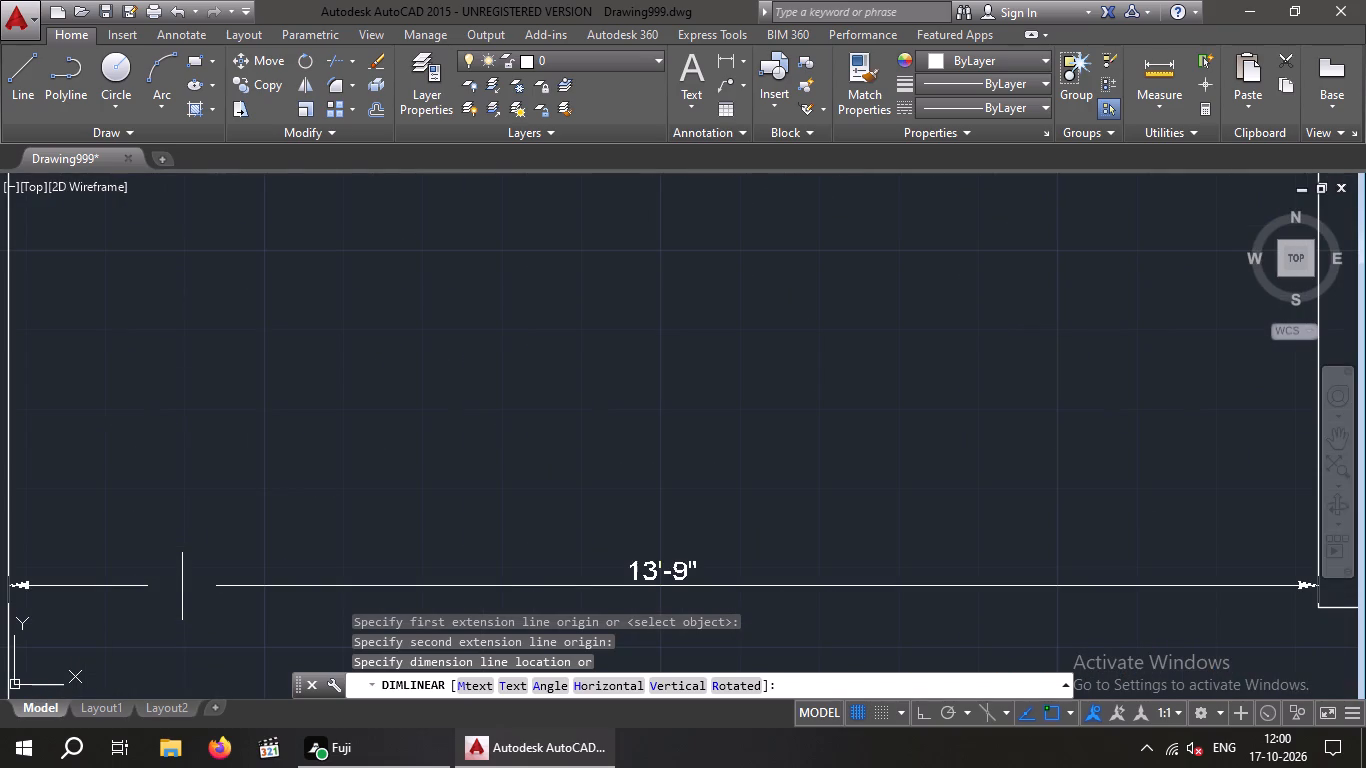
{"action": "key", "text": "Escape"}
{"action": "key", "text": "Escape"}
{"action": "key", "text": "Escape"}
{"action": "key", "text": "Escape"}
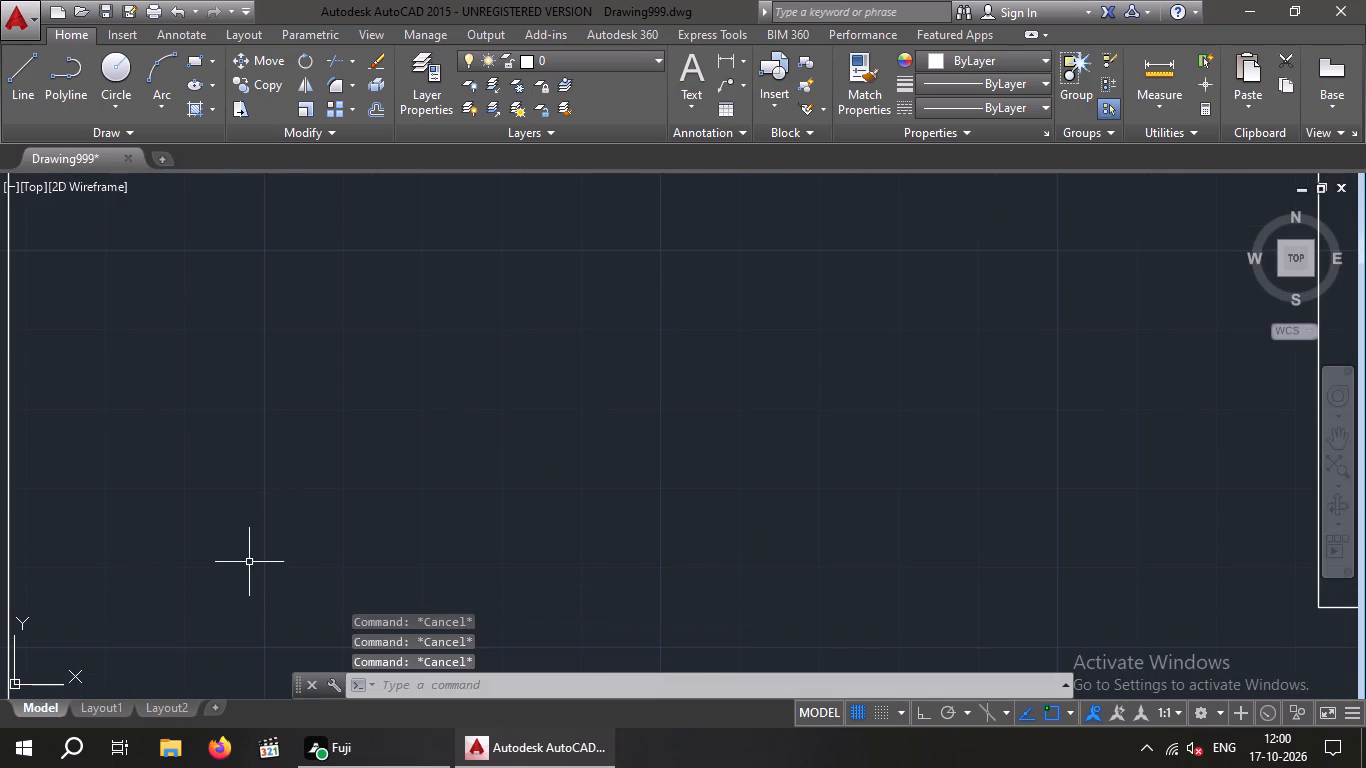
Add the size 13'9"X17' as a second line of the "CAR PARKING" label.
{"action": "scroll", "coordinate": [253, 544], "scroll_direction": "down", "scroll_amount": 4}
{"action": "double_click", "coordinate": [272, 386]}
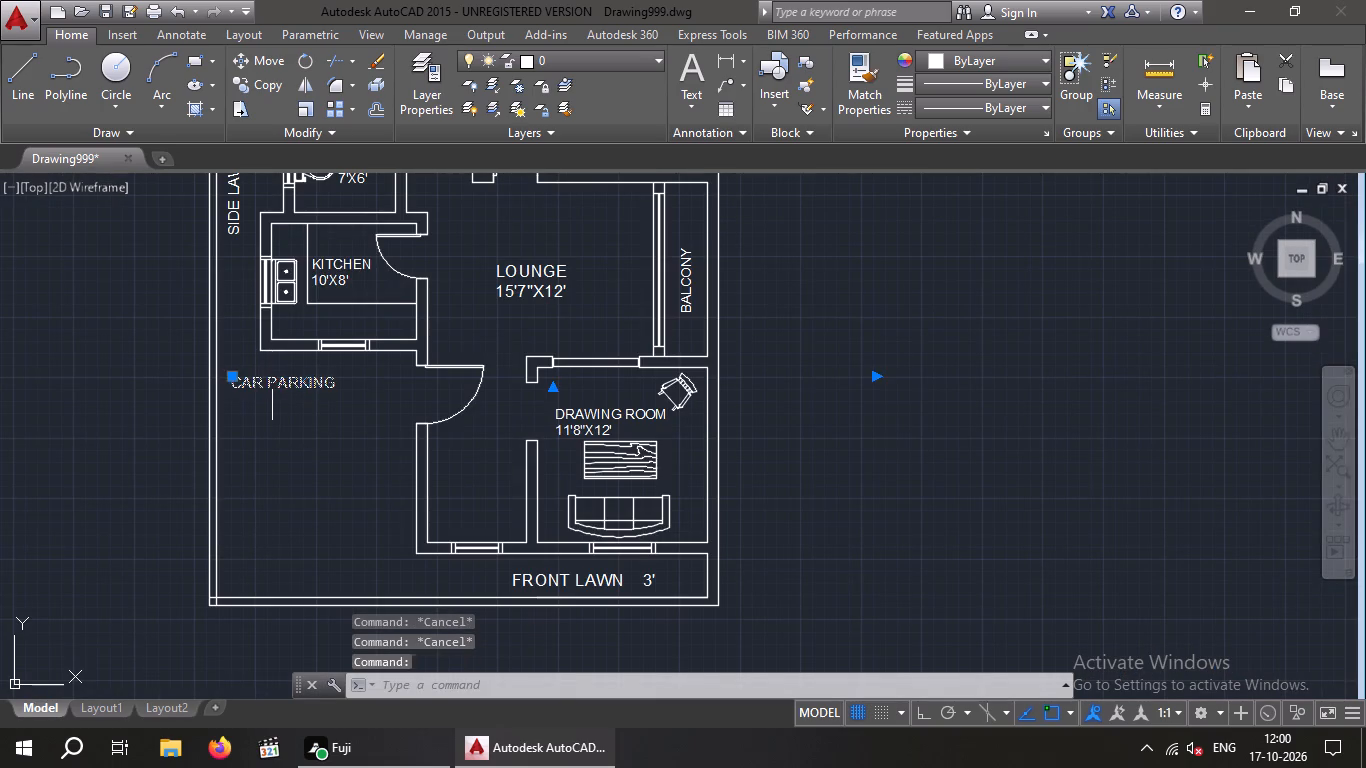
{"action": "left_click_drag", "start_coordinate": [343, 393], "coordinate": [336, 402]}
{"action": "key", "text": "Return"}
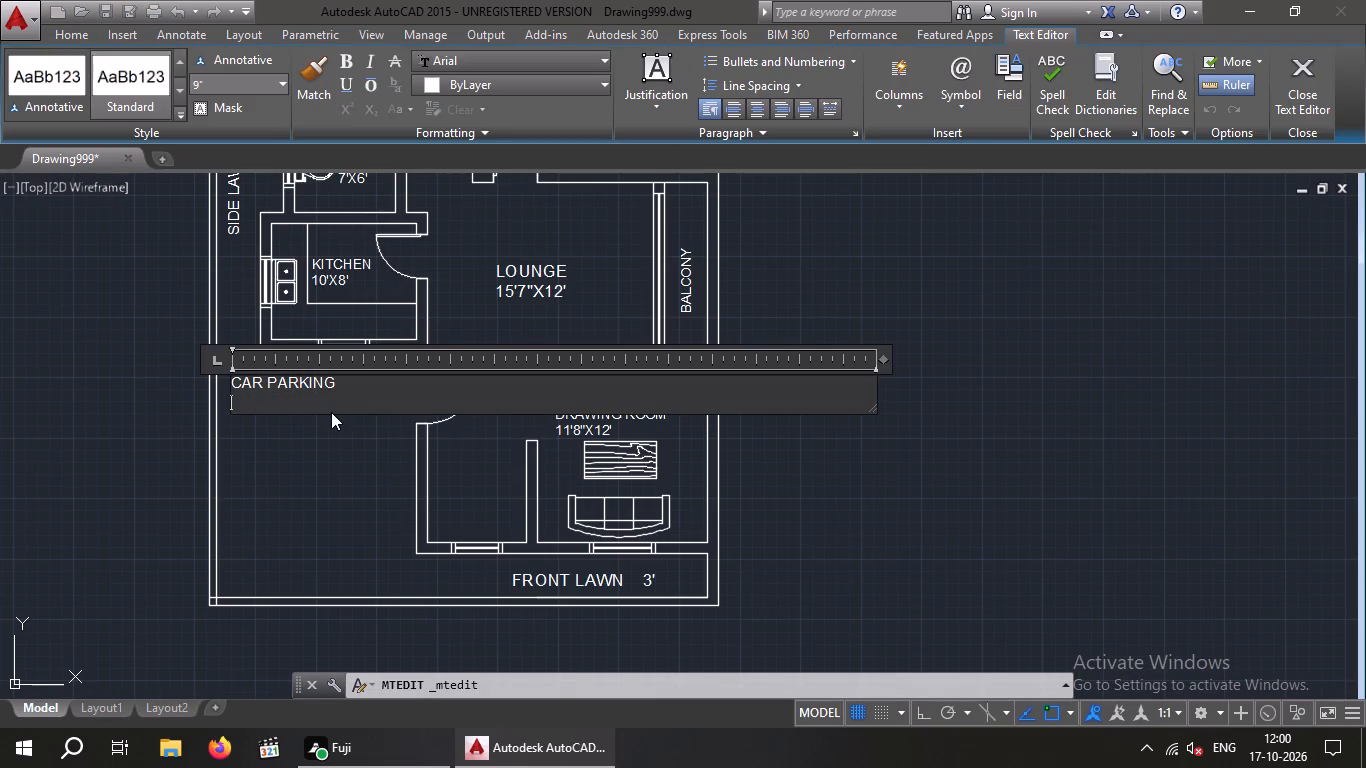
{"action": "type", "text": "13'9\""}
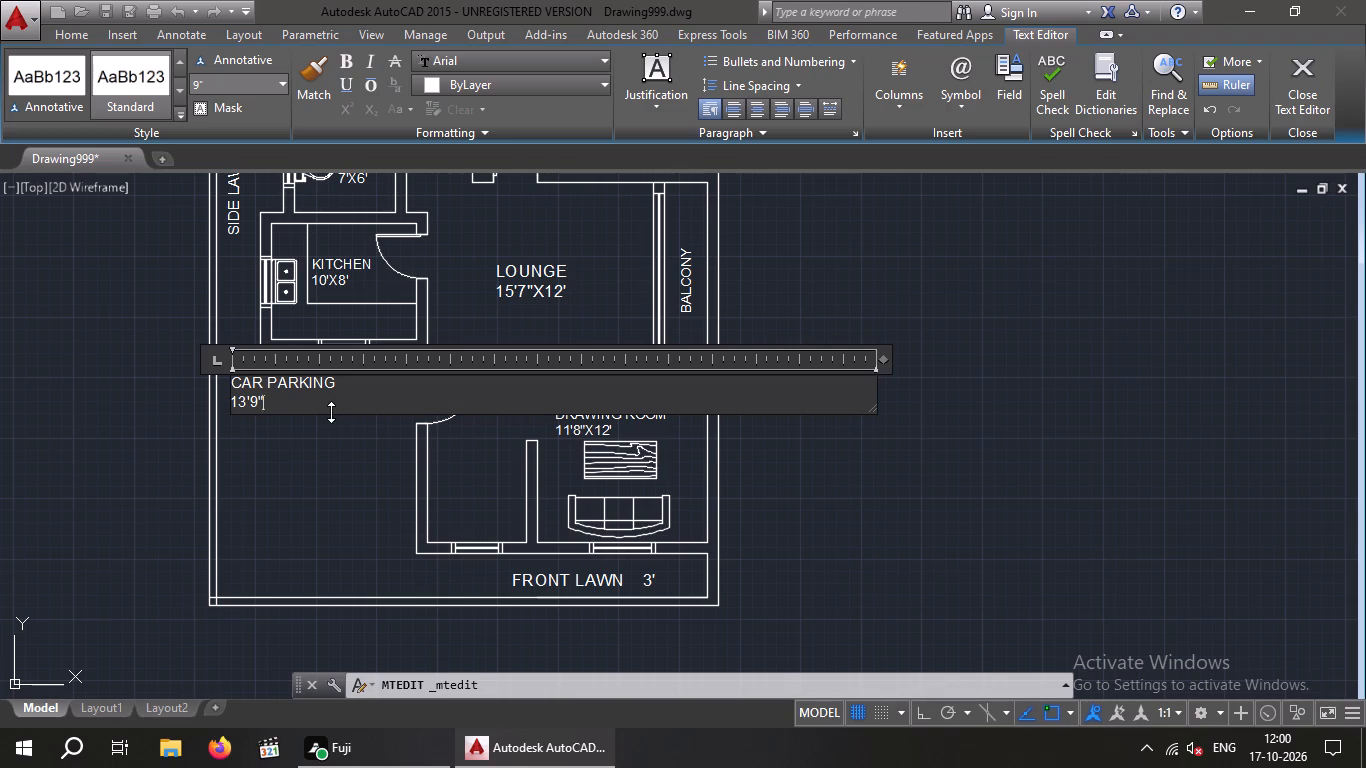
{"action": "key", "text": "x"}
{"action": "type", "text": "17'"}
{"action": "left_click", "coordinate": [336, 438]}
Move the "CAR PARKING" label south within the parking area, to about the level of the drawing room sofa.
{"action": "scroll", "coordinate": [269, 416], "scroll_direction": "up", "scroll_amount": 2}
{"action": "left_click", "coordinate": [269, 415]}
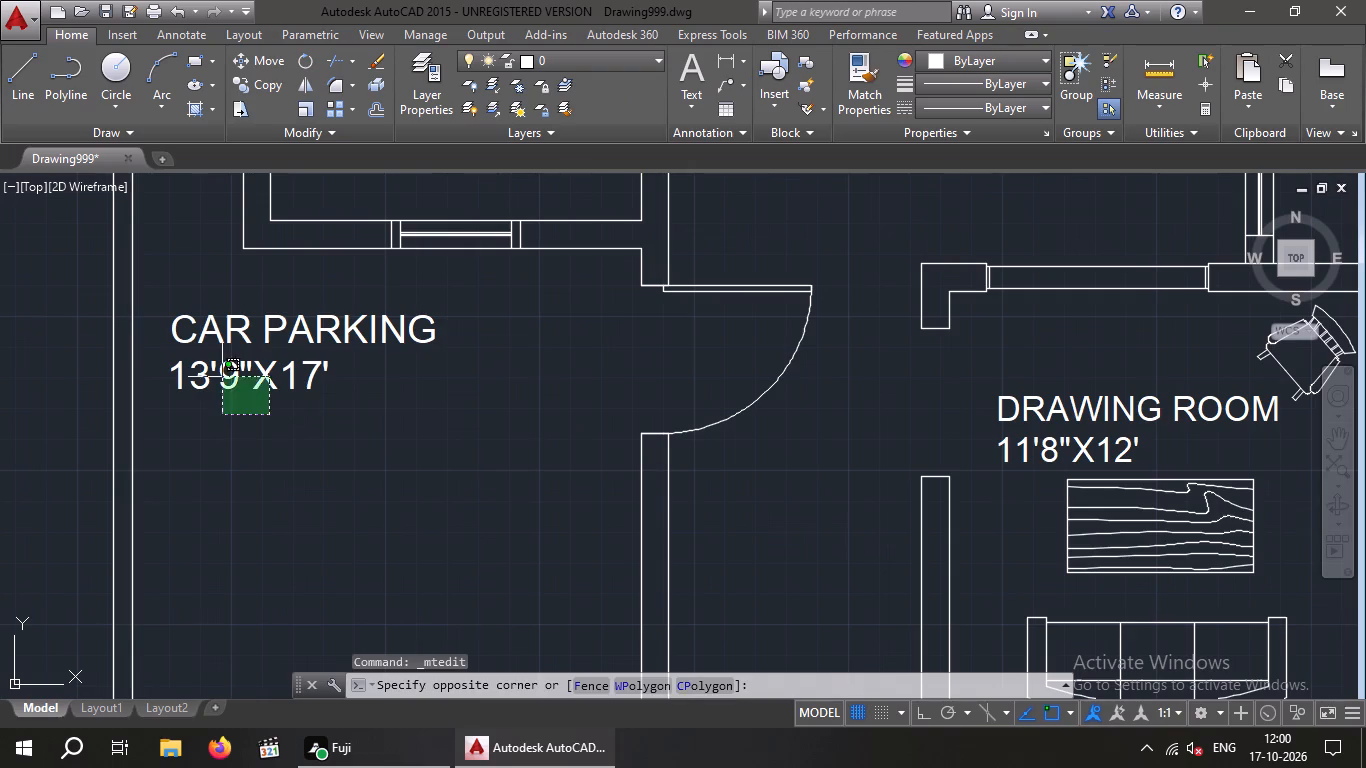
{"action": "left_click", "coordinate": [186, 315]}
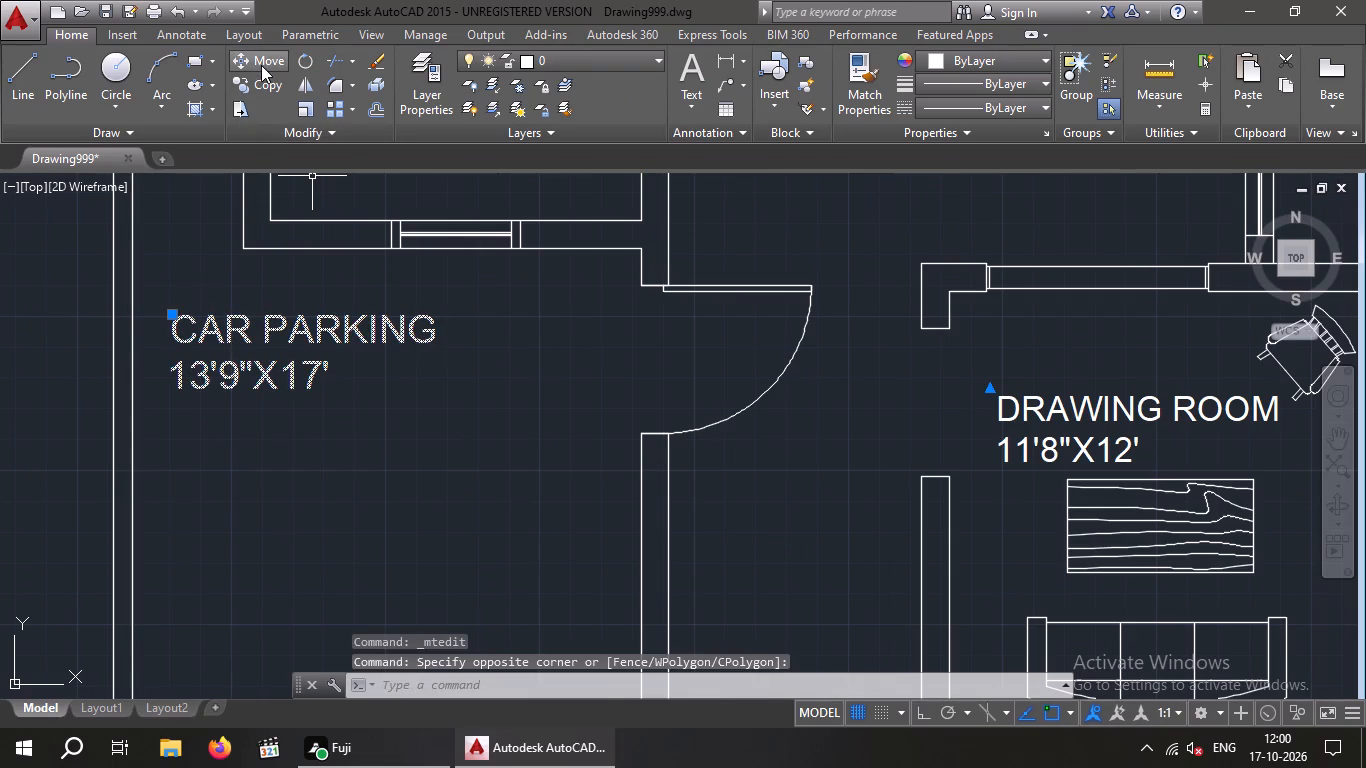
{"action": "left_click", "coordinate": [261, 65]}
{"action": "left_click_drag", "start_coordinate": [182, 393], "coordinate": [198, 437]}
{"action": "scroll", "coordinate": [299, 588], "scroll_direction": "down", "scroll_amount": 3}
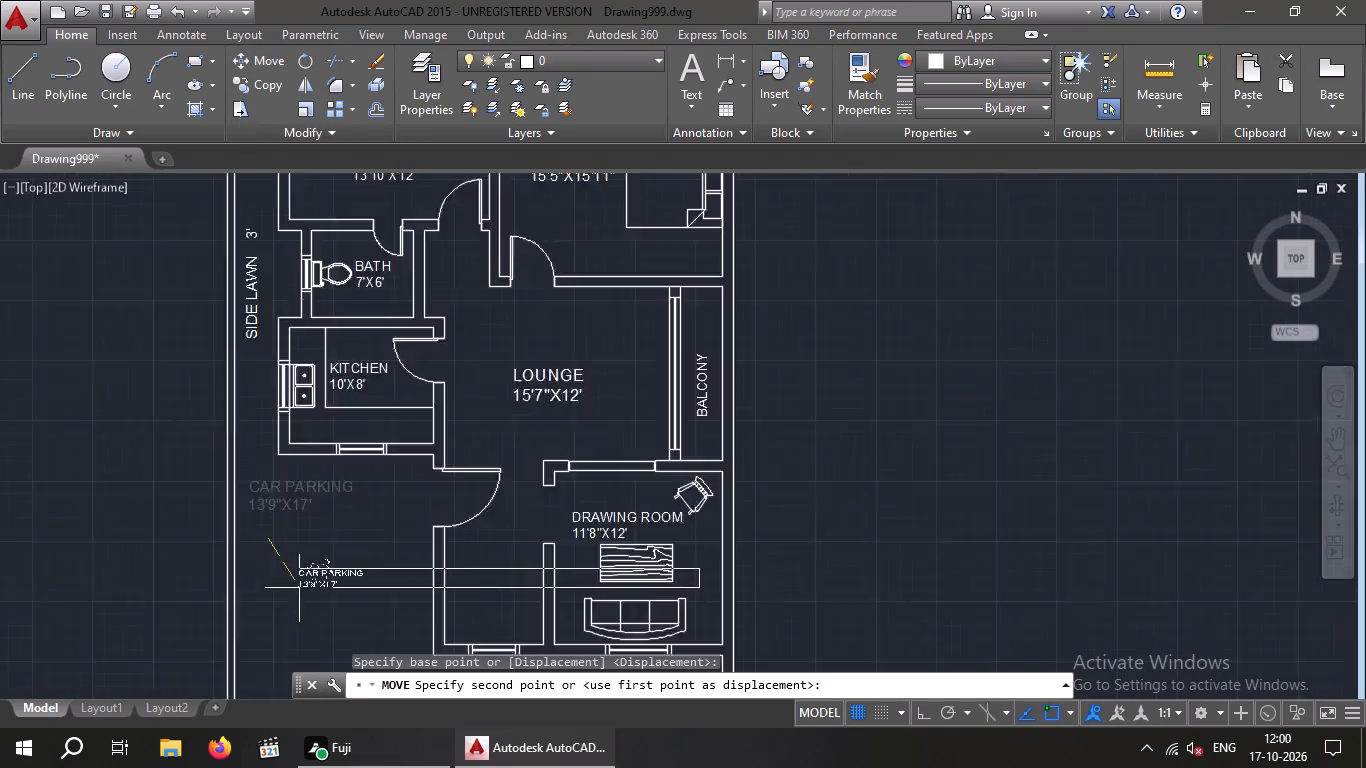
{"action": "scroll", "coordinate": [283, 631], "scroll_direction": "up", "scroll_amount": 3}
{"action": "middle_click_drag", "start_coordinate": [283, 626], "coordinate": [274, 585]}
{"action": "scroll", "coordinate": [272, 552], "scroll_direction": "down", "scroll_amount": 3}
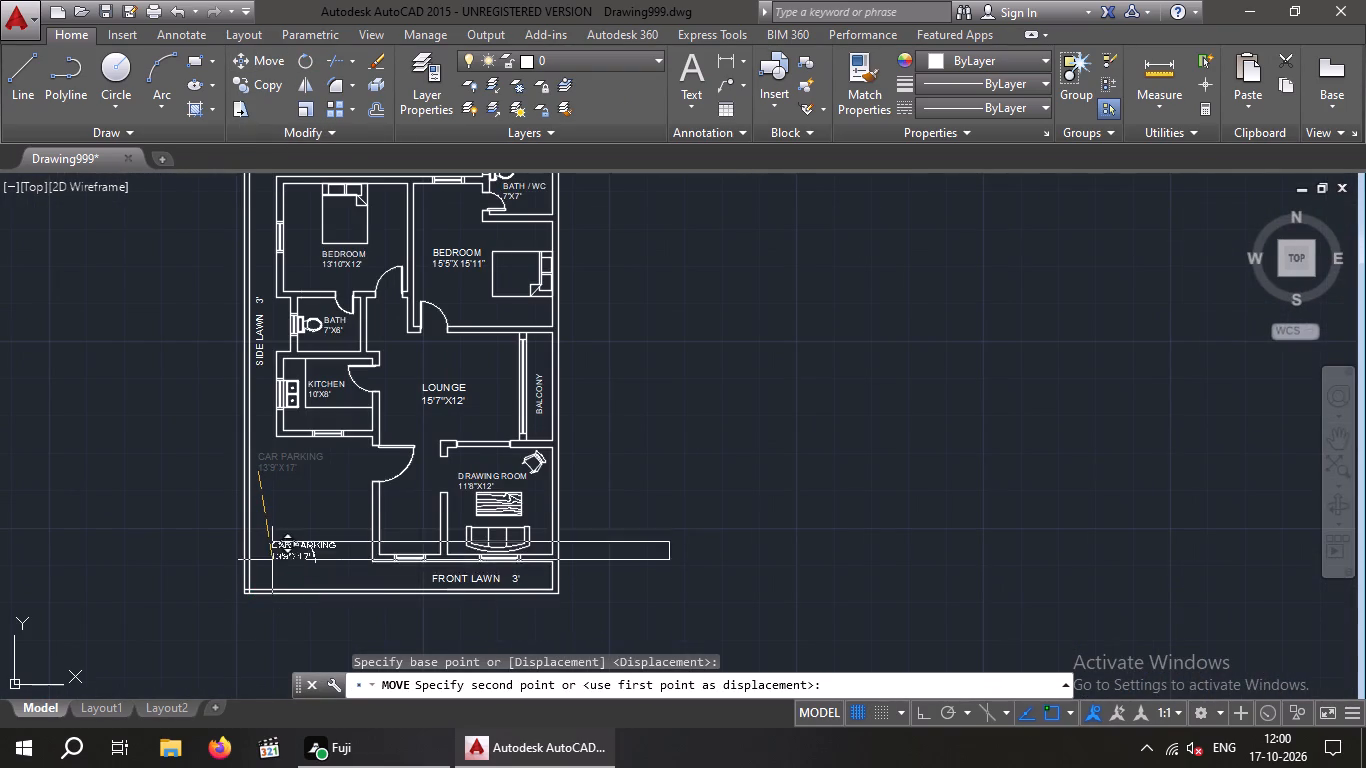
{"action": "scroll", "coordinate": [276, 581], "scroll_direction": "up", "scroll_amount": 3}
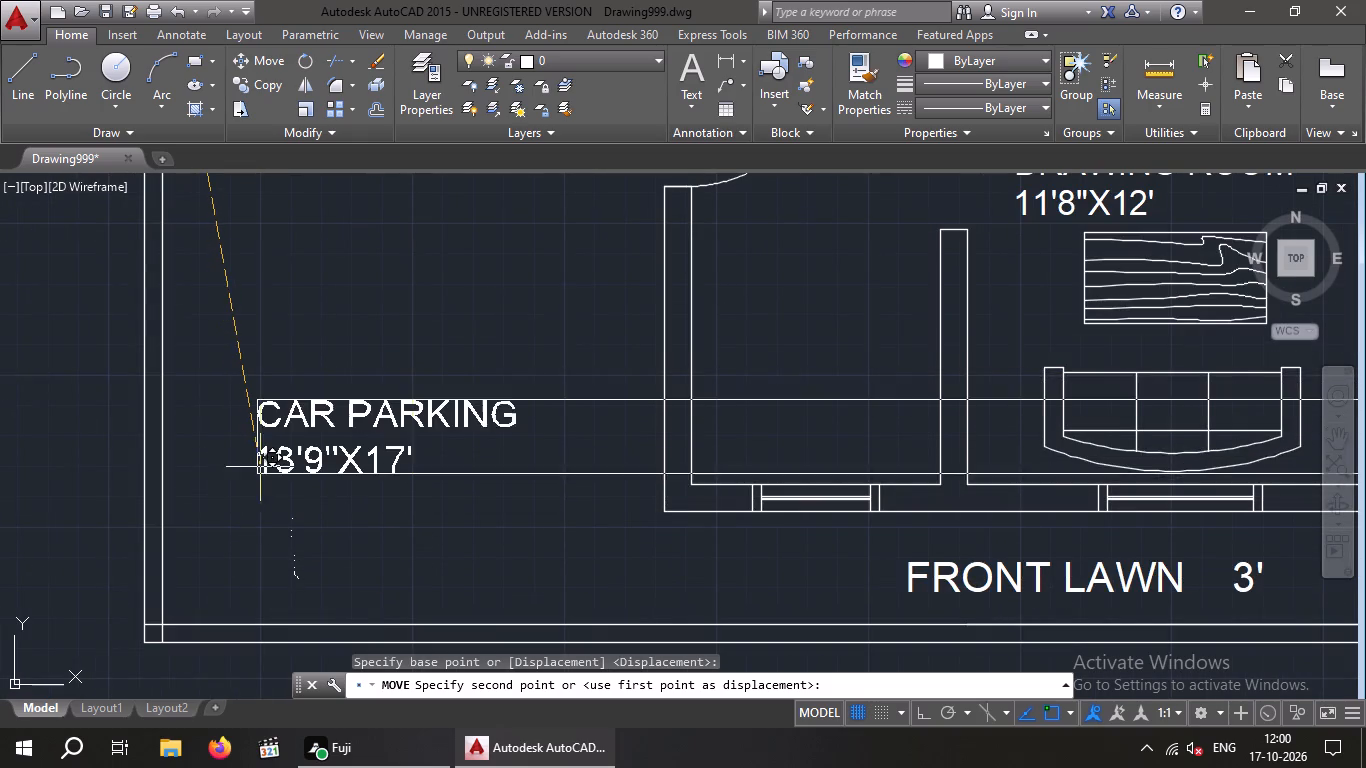
{"action": "left_click", "coordinate": [262, 452]}
{"action": "scroll", "coordinate": [262, 453], "scroll_direction": "down", "scroll_amount": 4}
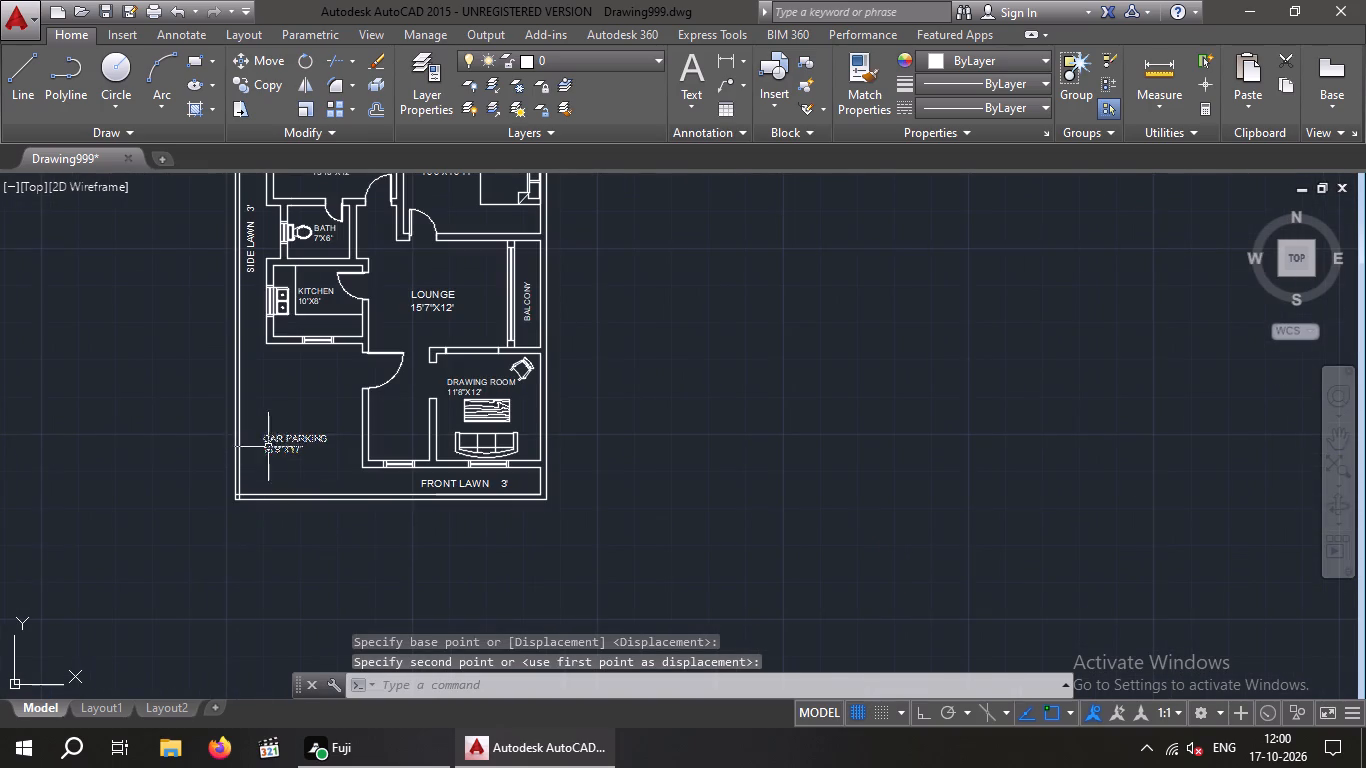
{"action": "key", "text": "Escape"}
{"action": "key", "text": "Escape"}
Indent the 13'9"X17' line with four spaces so it sits centred under "CAR PARKING".
{"action": "scroll", "coordinate": [288, 440], "scroll_direction": "up", "scroll_amount": 3}
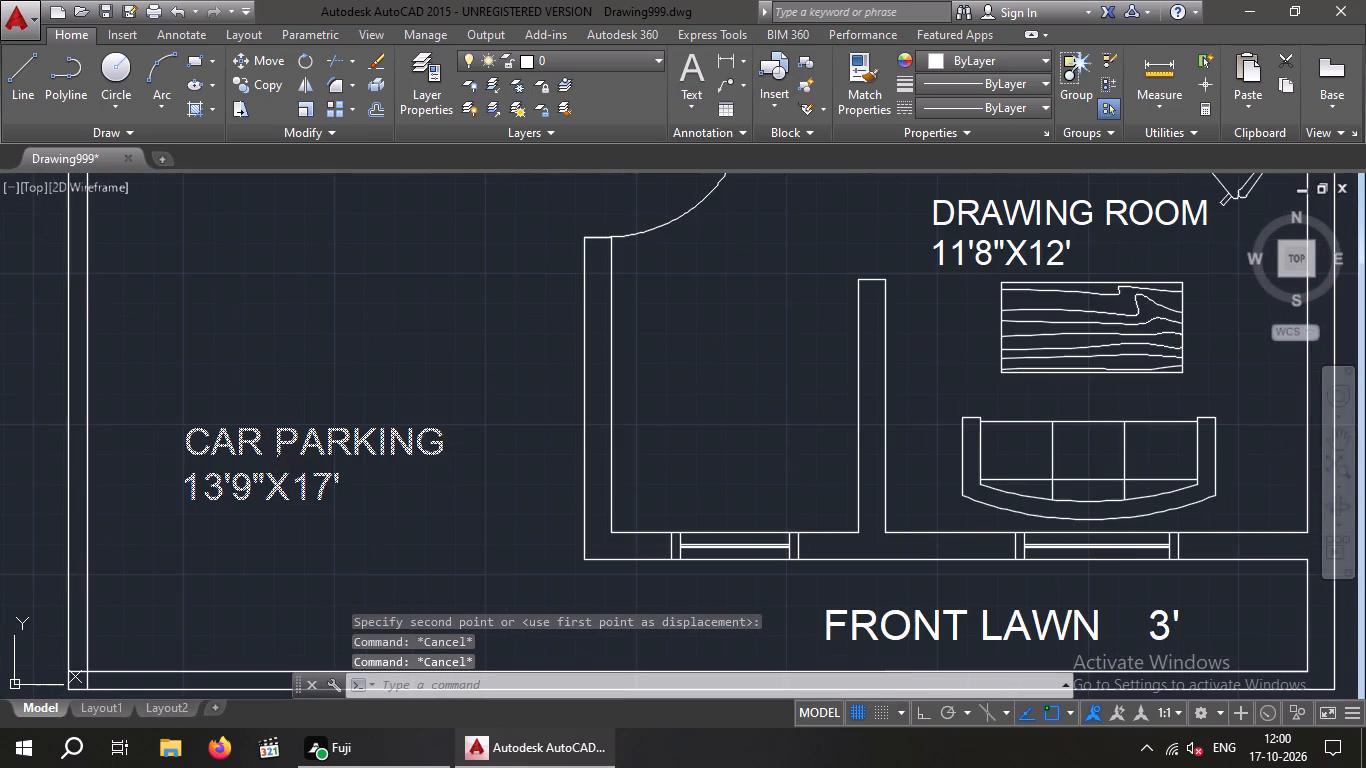
{"action": "left_click", "coordinate": [272, 485]}
{"action": "left_click", "coordinate": [280, 485]}
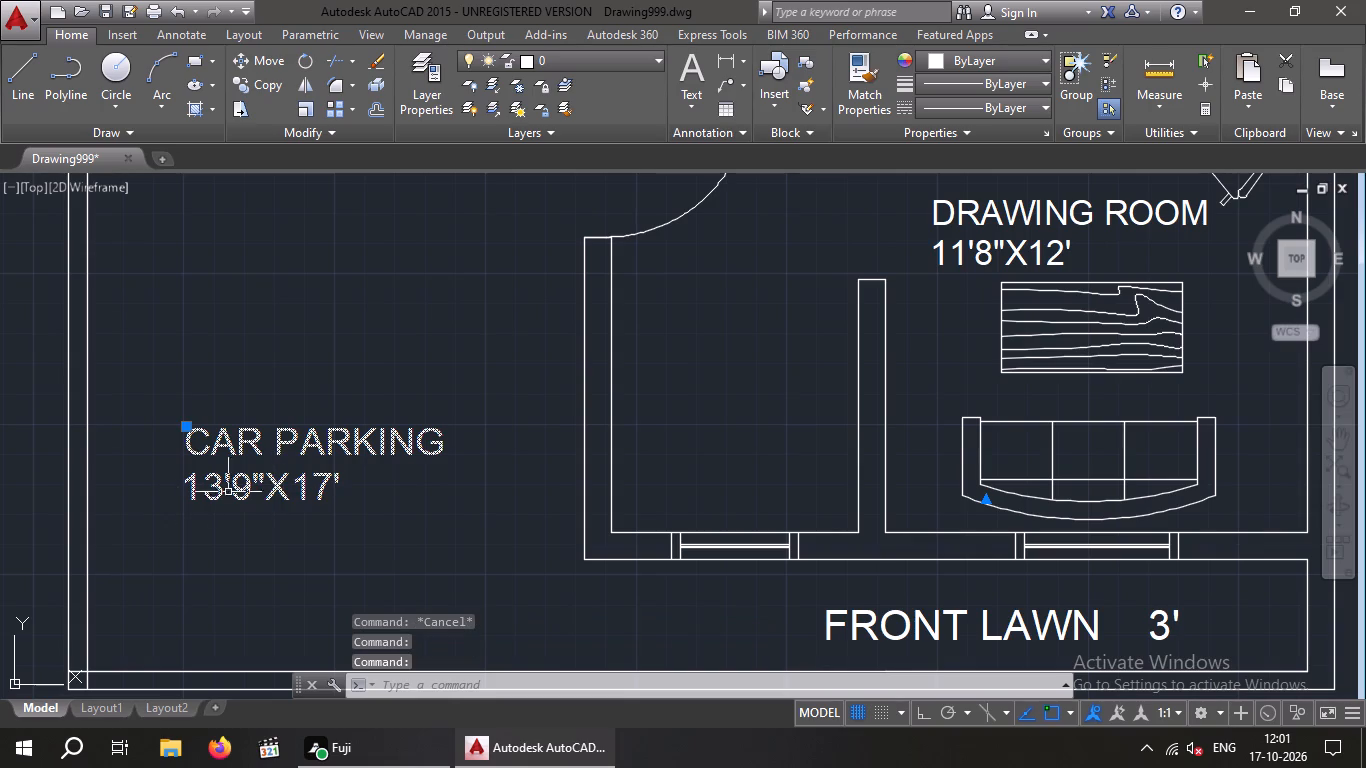
{"action": "double_click", "coordinate": [240, 492]}
{"action": "left_click", "coordinate": [189, 488]}
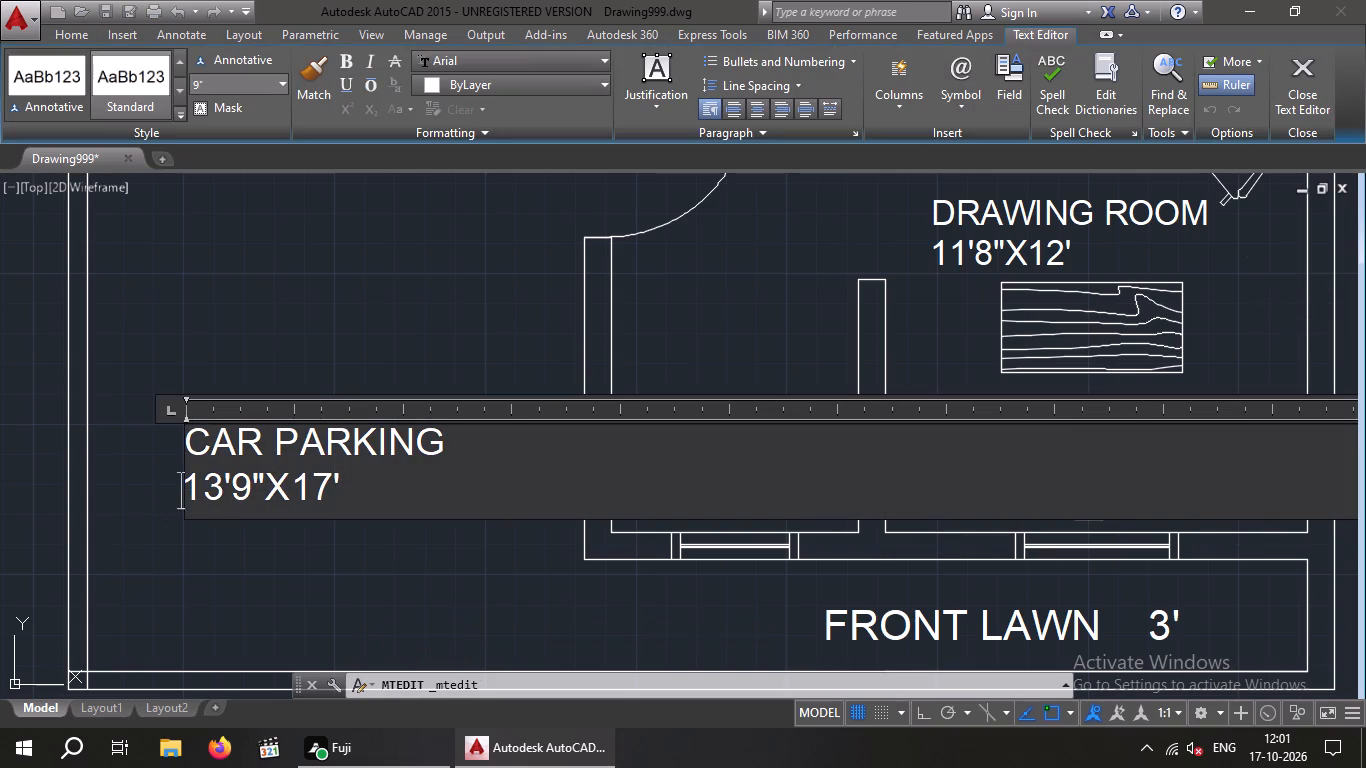
{"action": "key", "text": "space"}
{"action": "key", "text": "space"}
{"action": "key", "text": "space"}
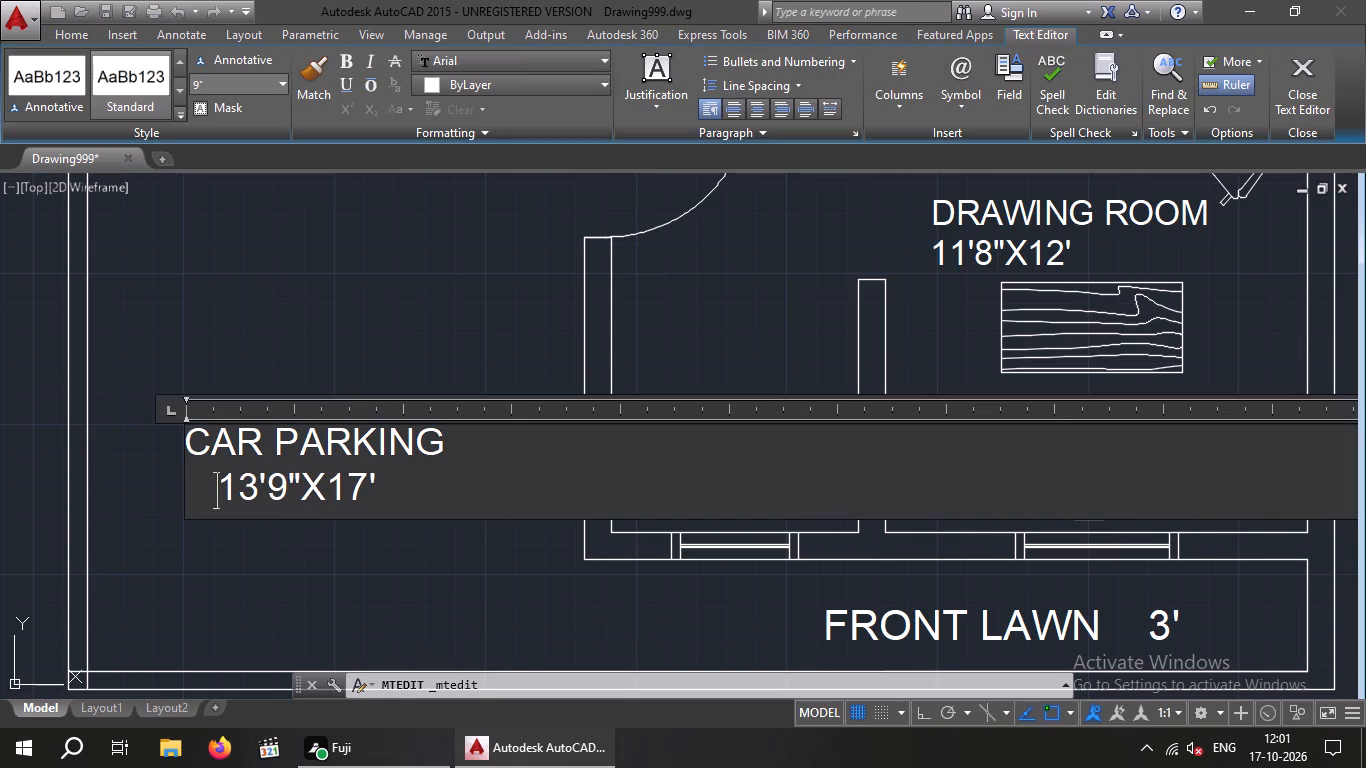
{"action": "key", "text": "space"}
{"action": "left_click", "coordinate": [297, 360]}
{"action": "scroll", "coordinate": [297, 386], "scroll_direction": "down", "scroll_amount": 3}
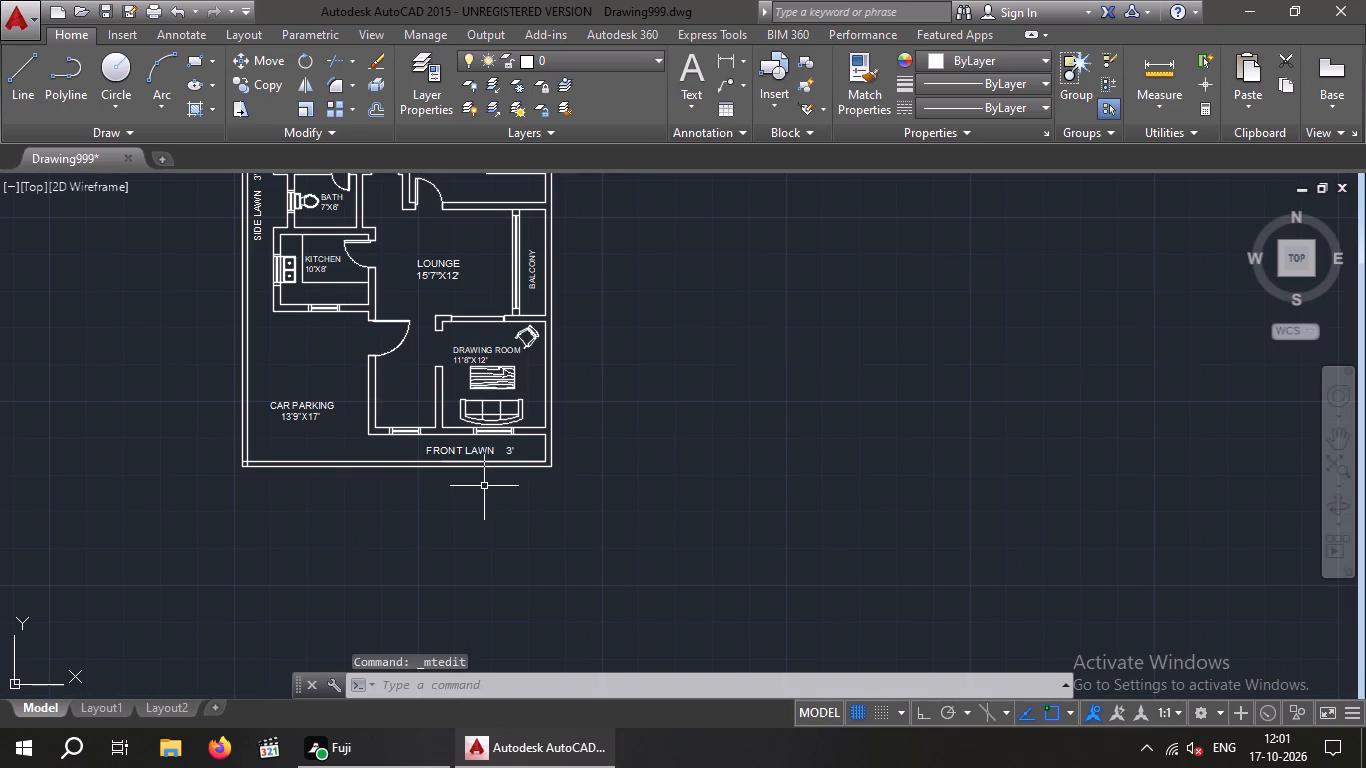
{"action": "key", "text": "Escape"}
{"action": "key", "text": "Escape"}
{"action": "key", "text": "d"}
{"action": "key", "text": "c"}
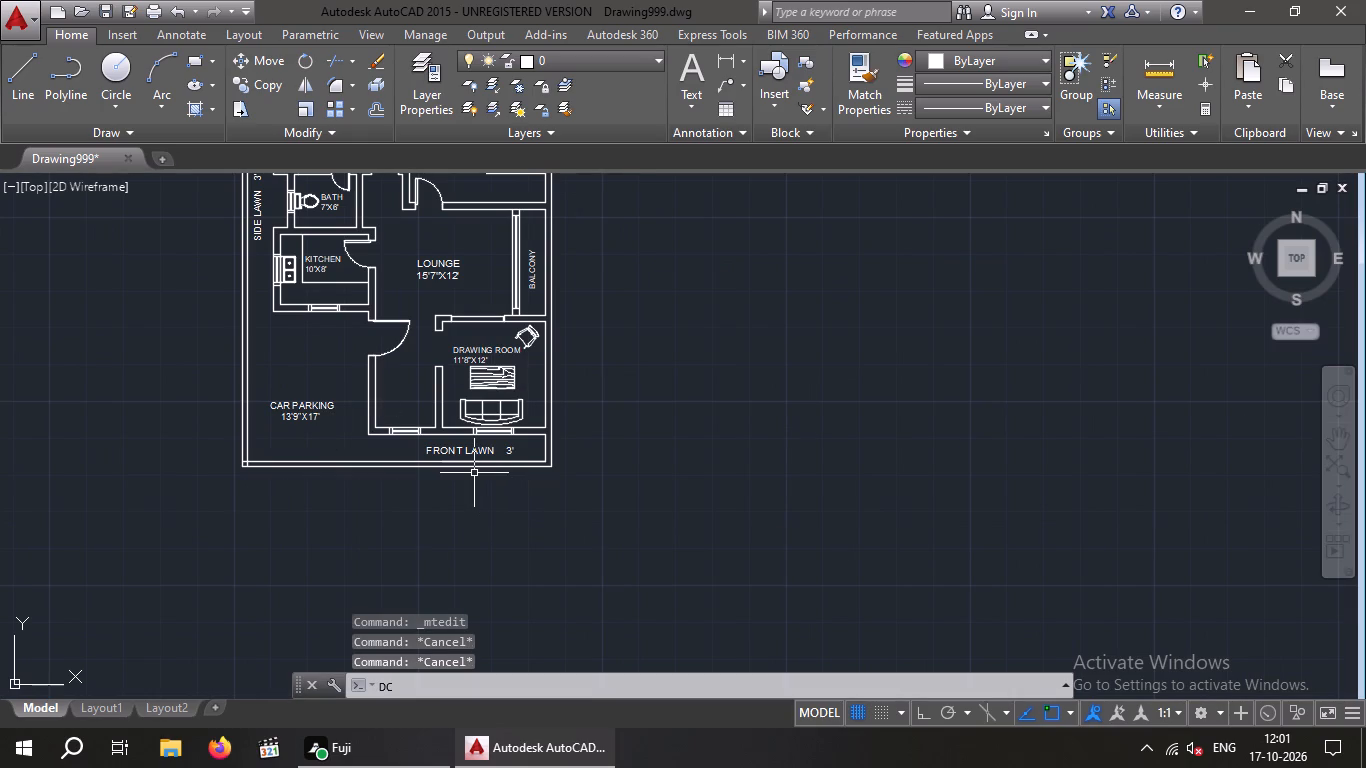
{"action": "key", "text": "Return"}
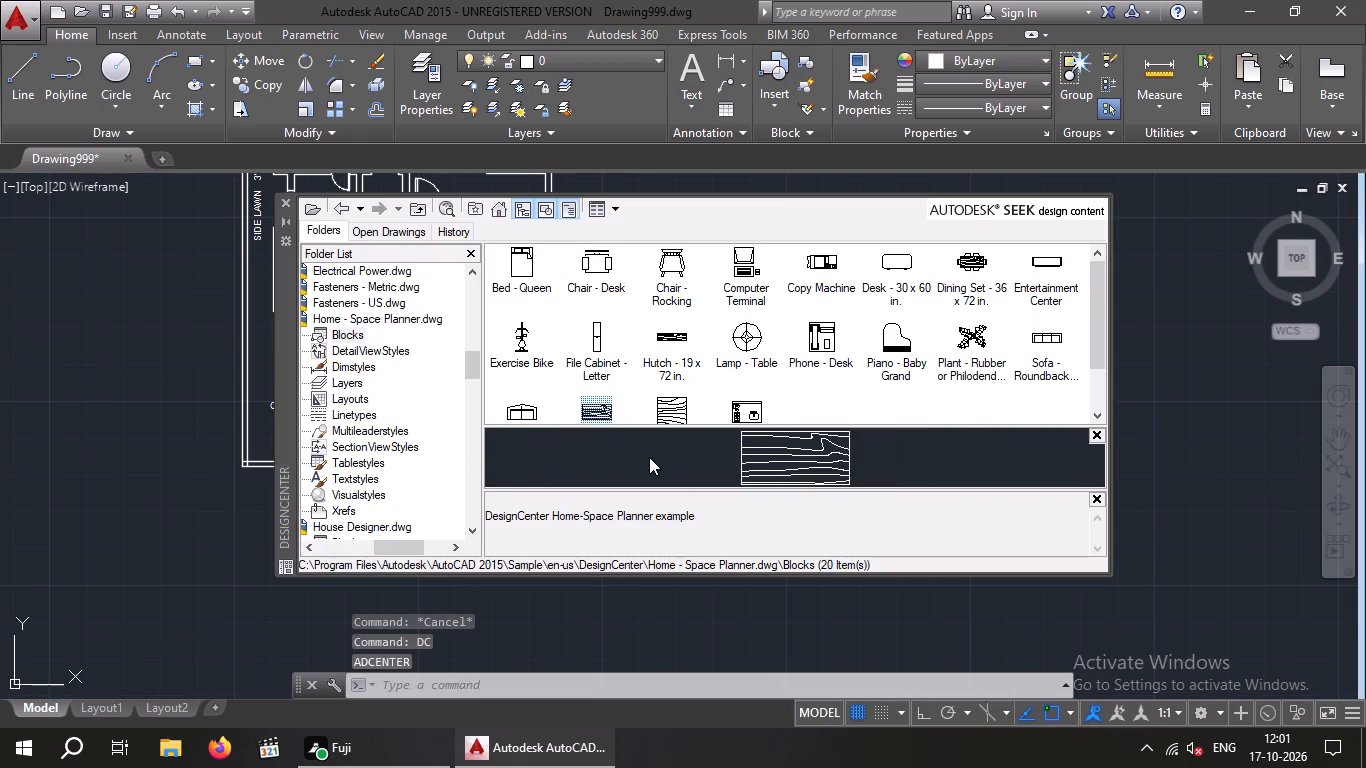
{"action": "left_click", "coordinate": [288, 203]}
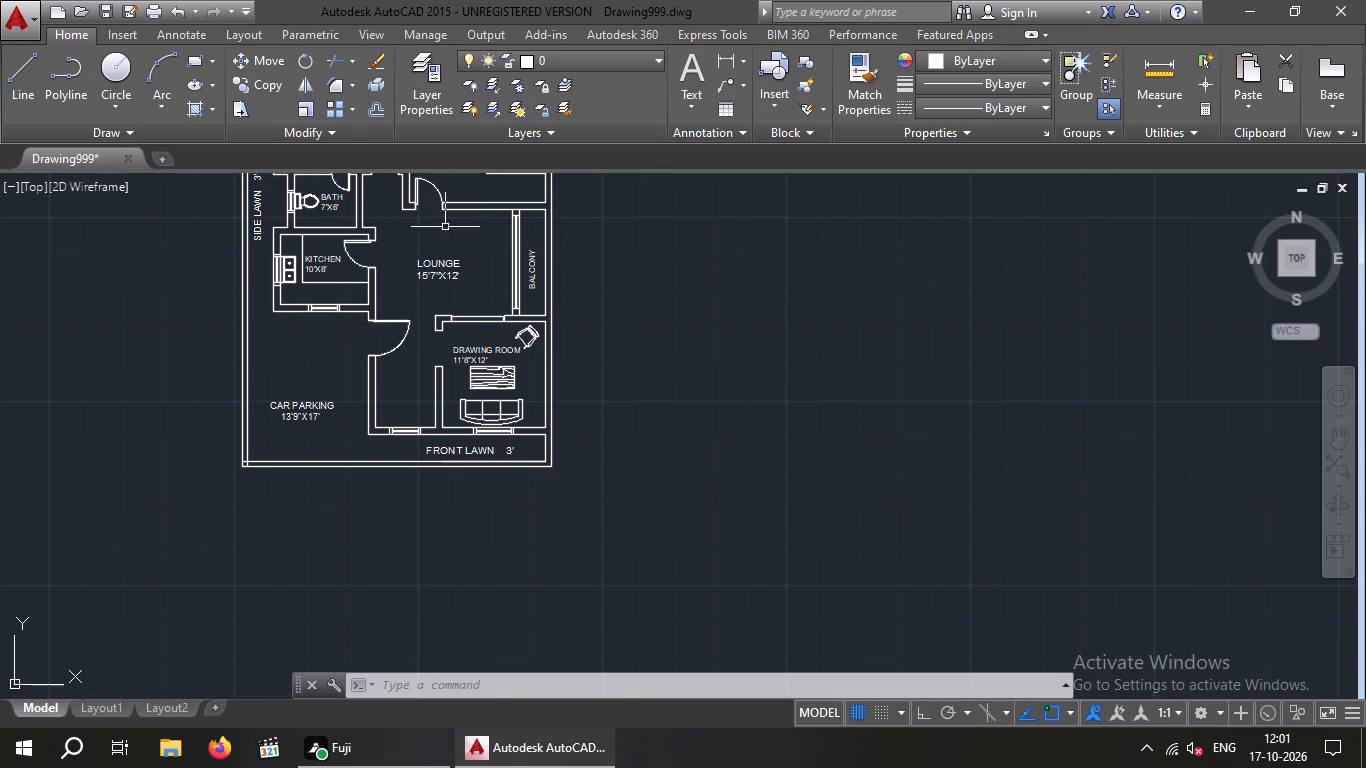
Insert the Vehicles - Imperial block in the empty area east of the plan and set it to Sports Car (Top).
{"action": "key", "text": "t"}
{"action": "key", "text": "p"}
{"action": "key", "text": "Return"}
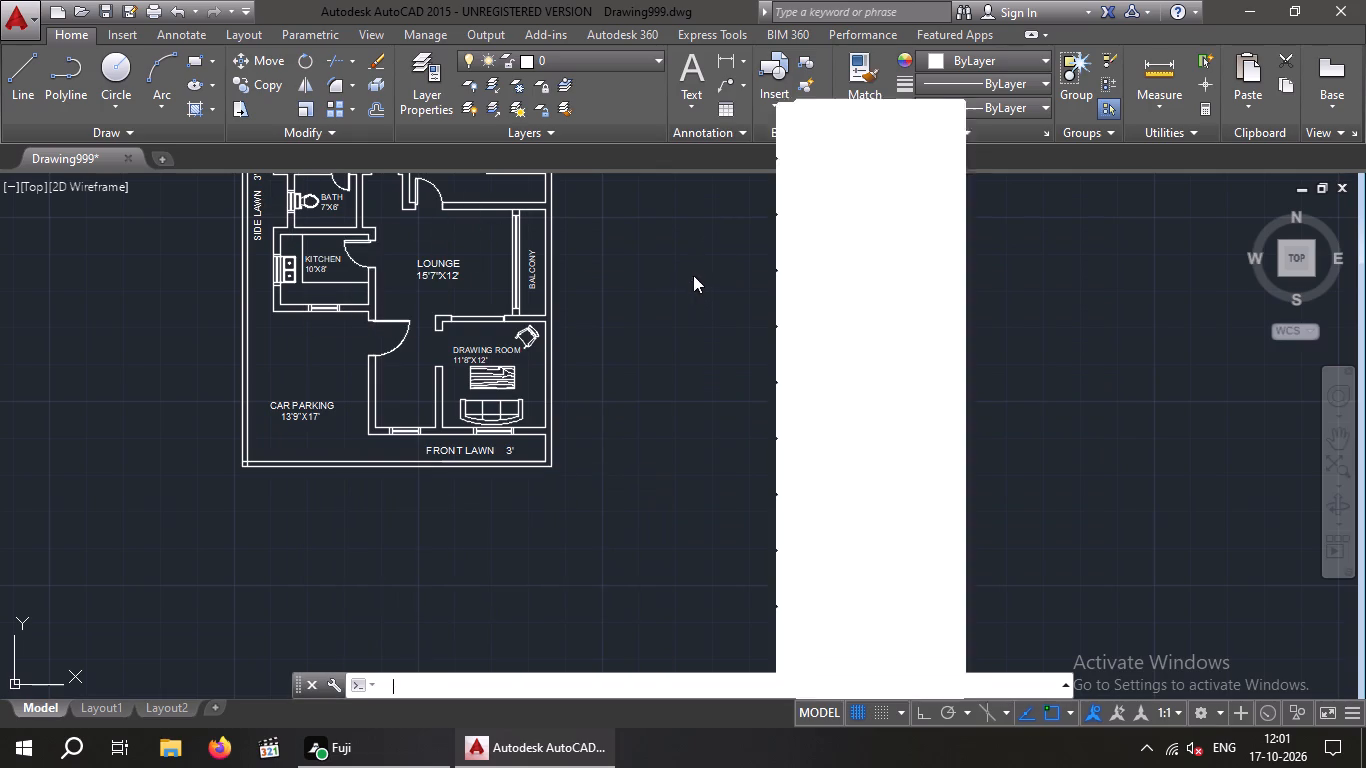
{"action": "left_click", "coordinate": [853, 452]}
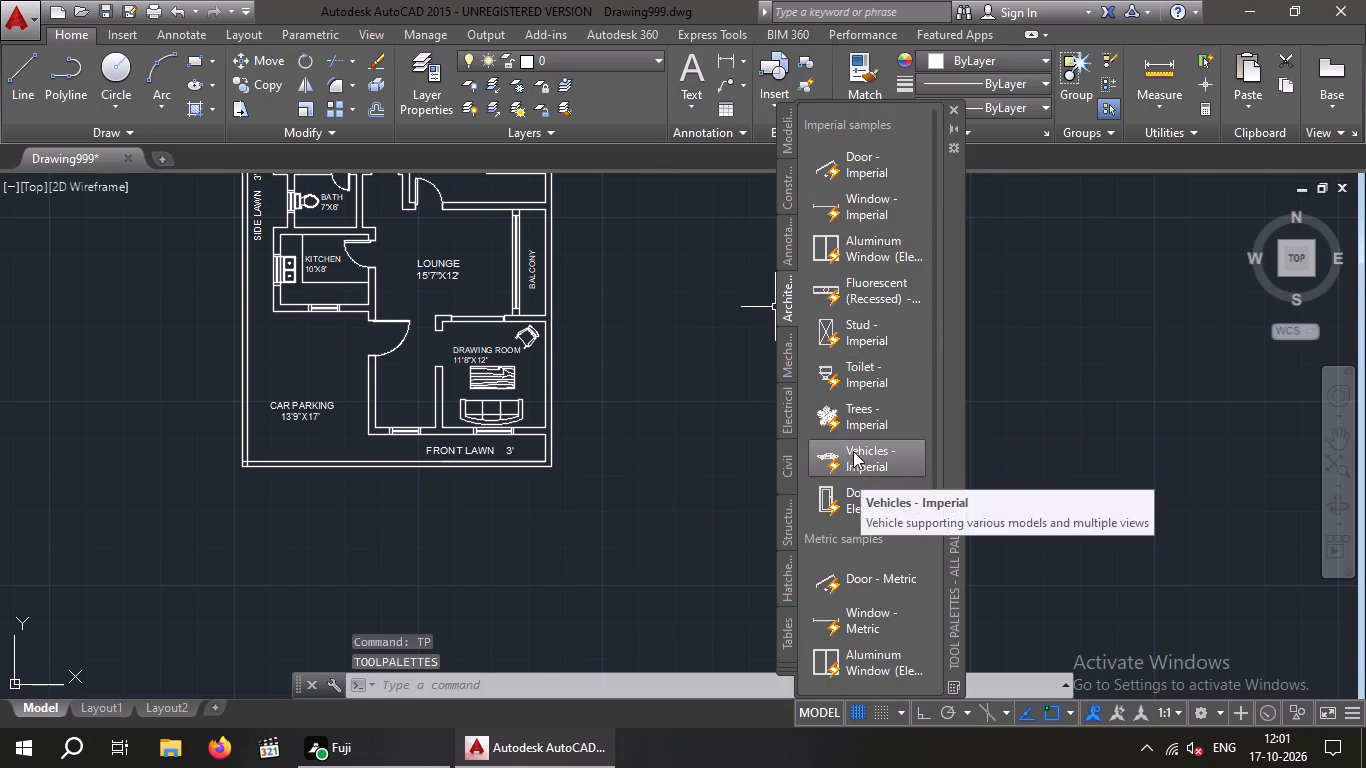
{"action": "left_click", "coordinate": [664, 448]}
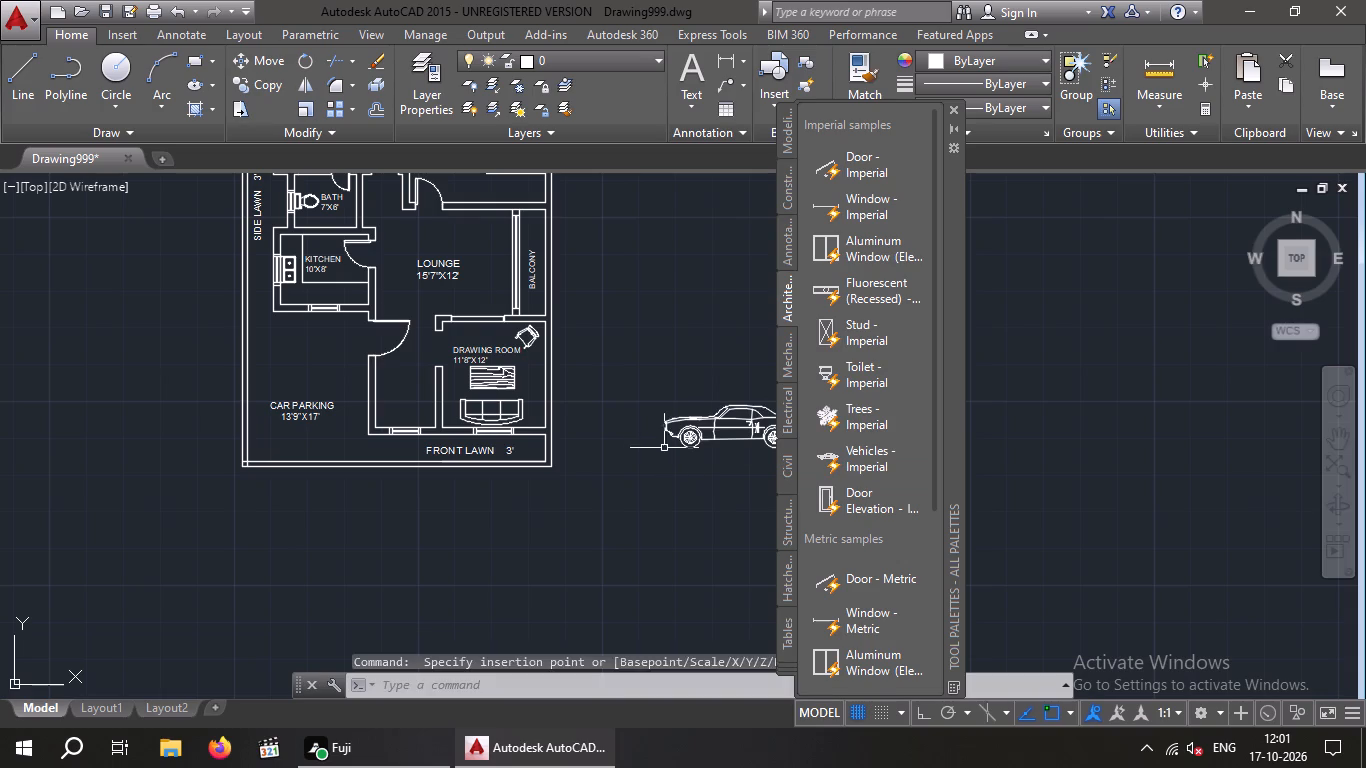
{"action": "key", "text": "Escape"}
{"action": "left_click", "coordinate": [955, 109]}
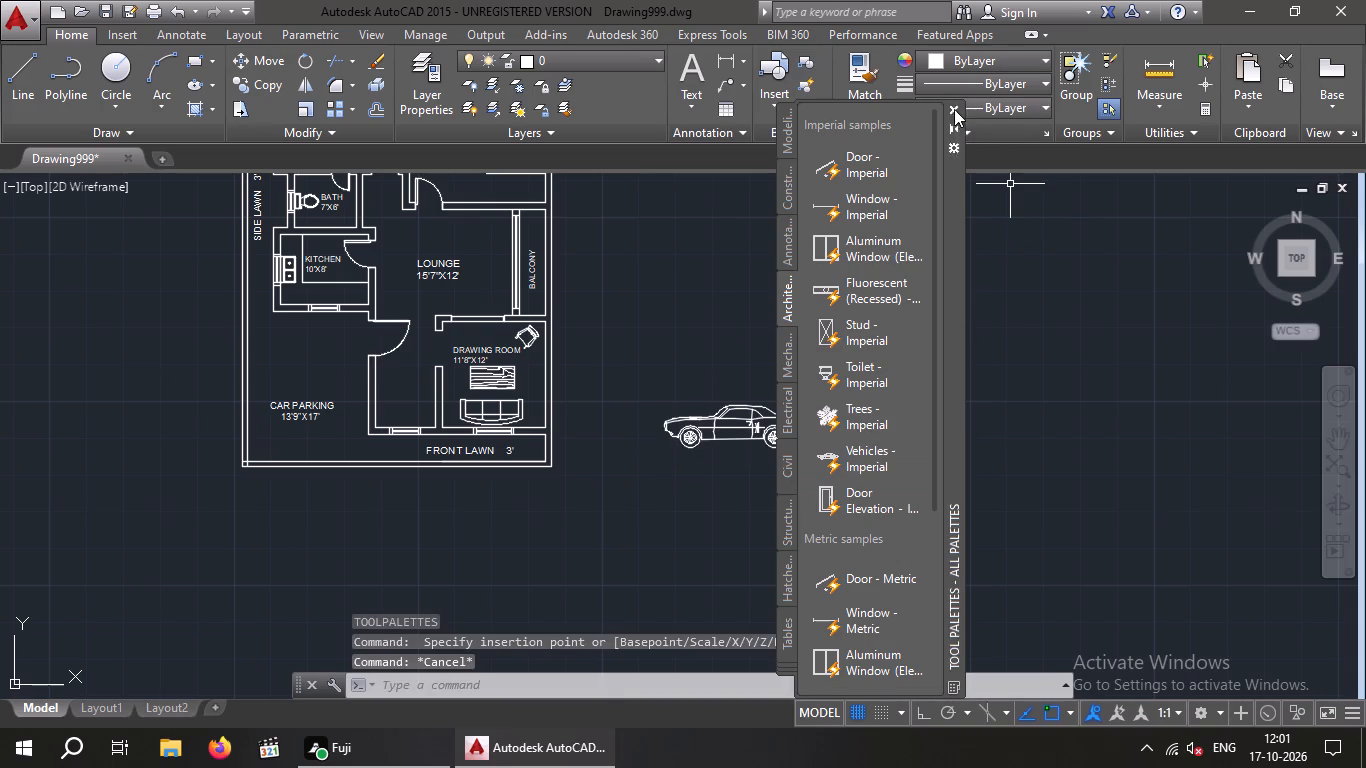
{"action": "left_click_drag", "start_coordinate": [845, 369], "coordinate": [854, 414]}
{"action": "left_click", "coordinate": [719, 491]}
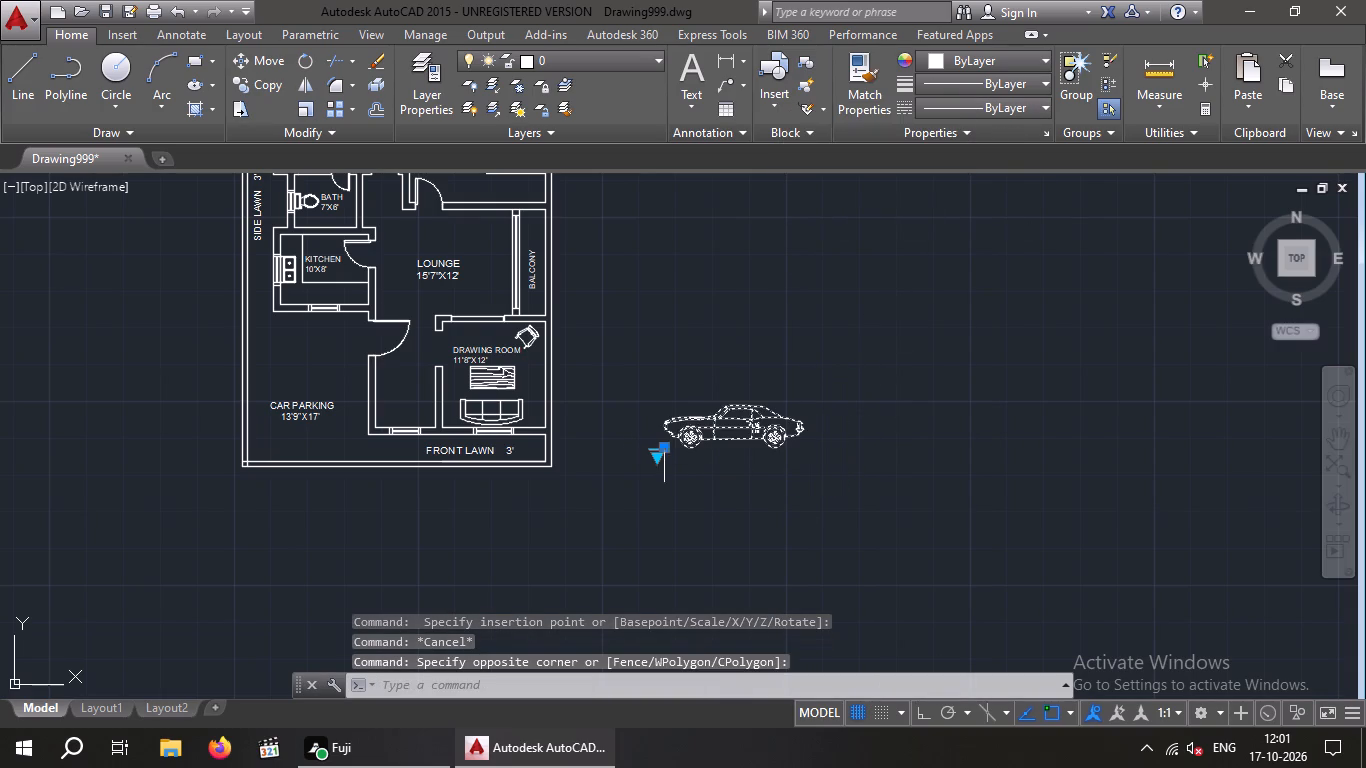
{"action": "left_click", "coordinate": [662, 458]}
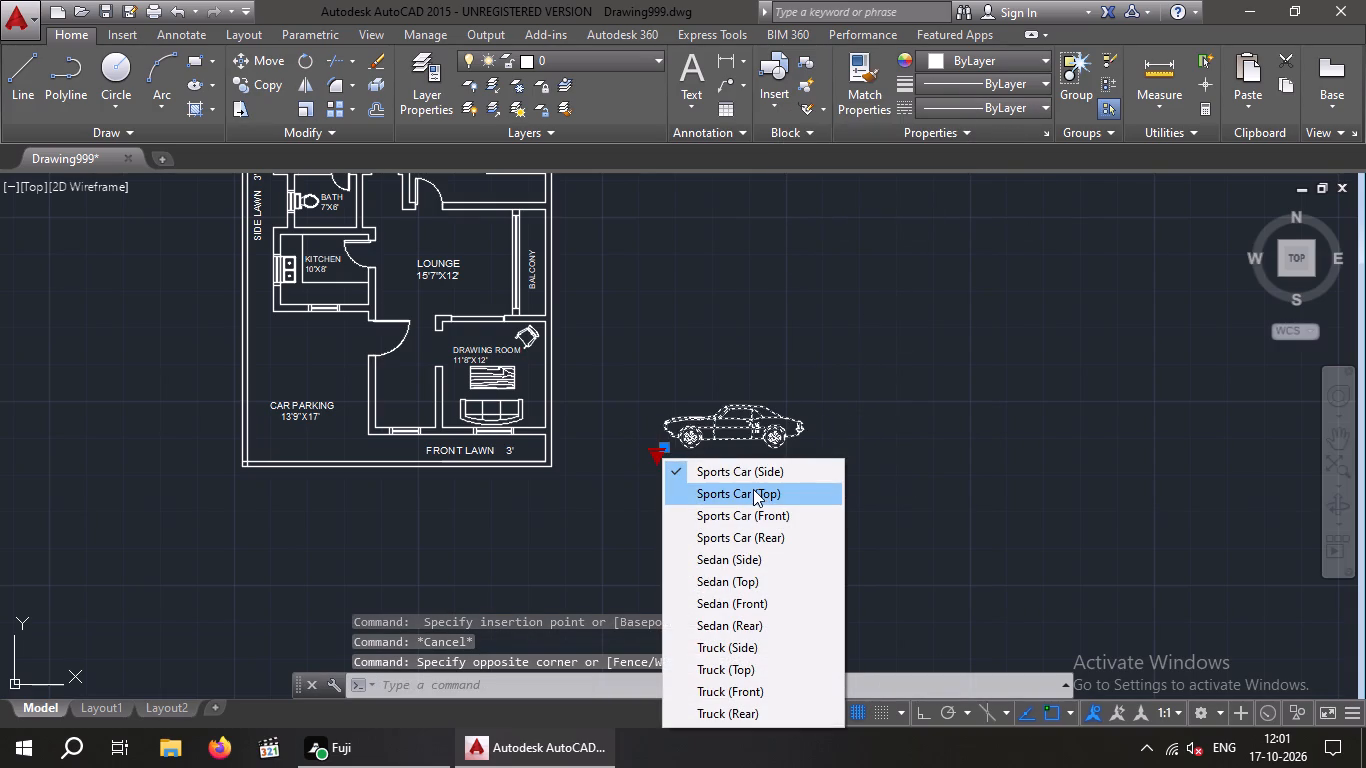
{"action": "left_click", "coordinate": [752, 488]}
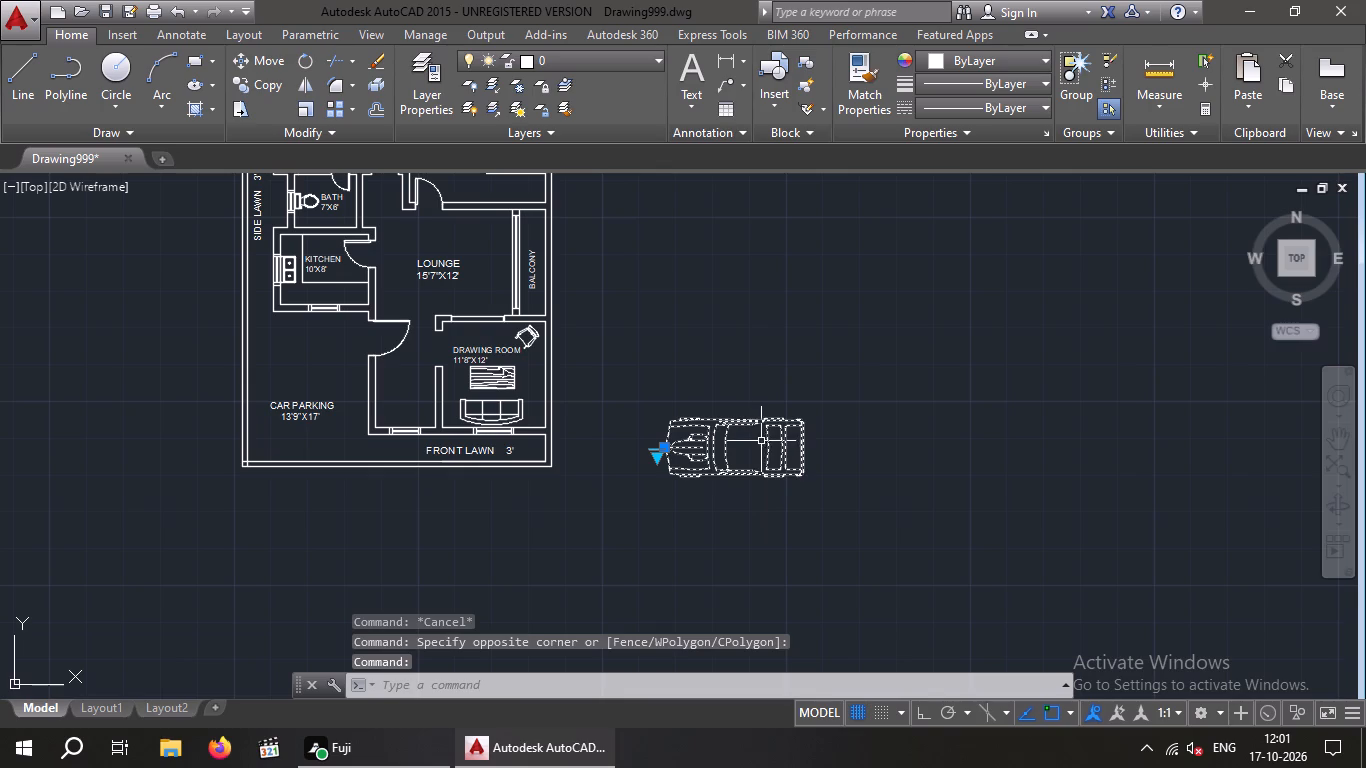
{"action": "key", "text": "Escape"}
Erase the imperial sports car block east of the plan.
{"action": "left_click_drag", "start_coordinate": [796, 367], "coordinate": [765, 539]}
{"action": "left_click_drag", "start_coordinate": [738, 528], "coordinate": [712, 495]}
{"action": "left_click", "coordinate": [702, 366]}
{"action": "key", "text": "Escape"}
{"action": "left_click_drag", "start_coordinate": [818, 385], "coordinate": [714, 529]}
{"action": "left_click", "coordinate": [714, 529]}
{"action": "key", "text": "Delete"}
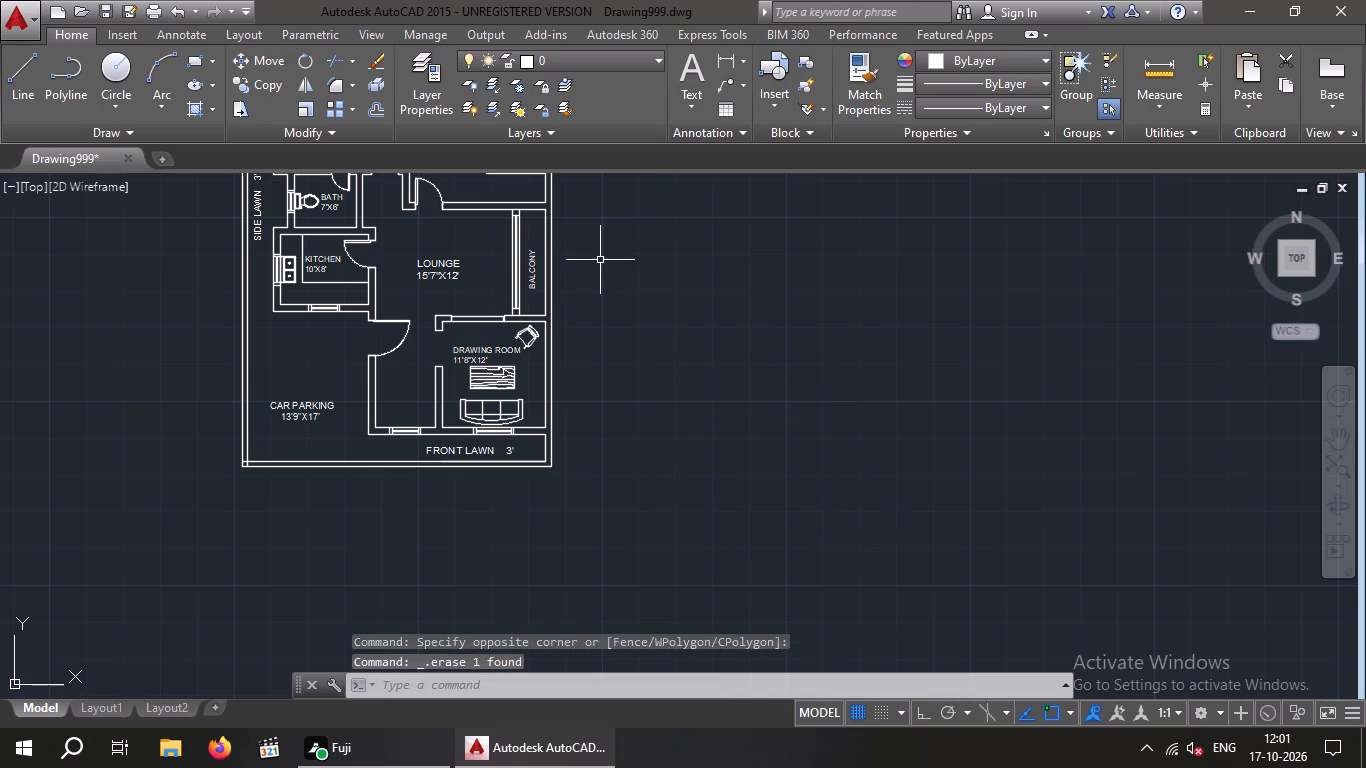
Insert the Vehicles - Metric block well east of the plan and set it to the sports car's top view.
{"action": "key", "text": "t"}
{"action": "key", "text": "o"}
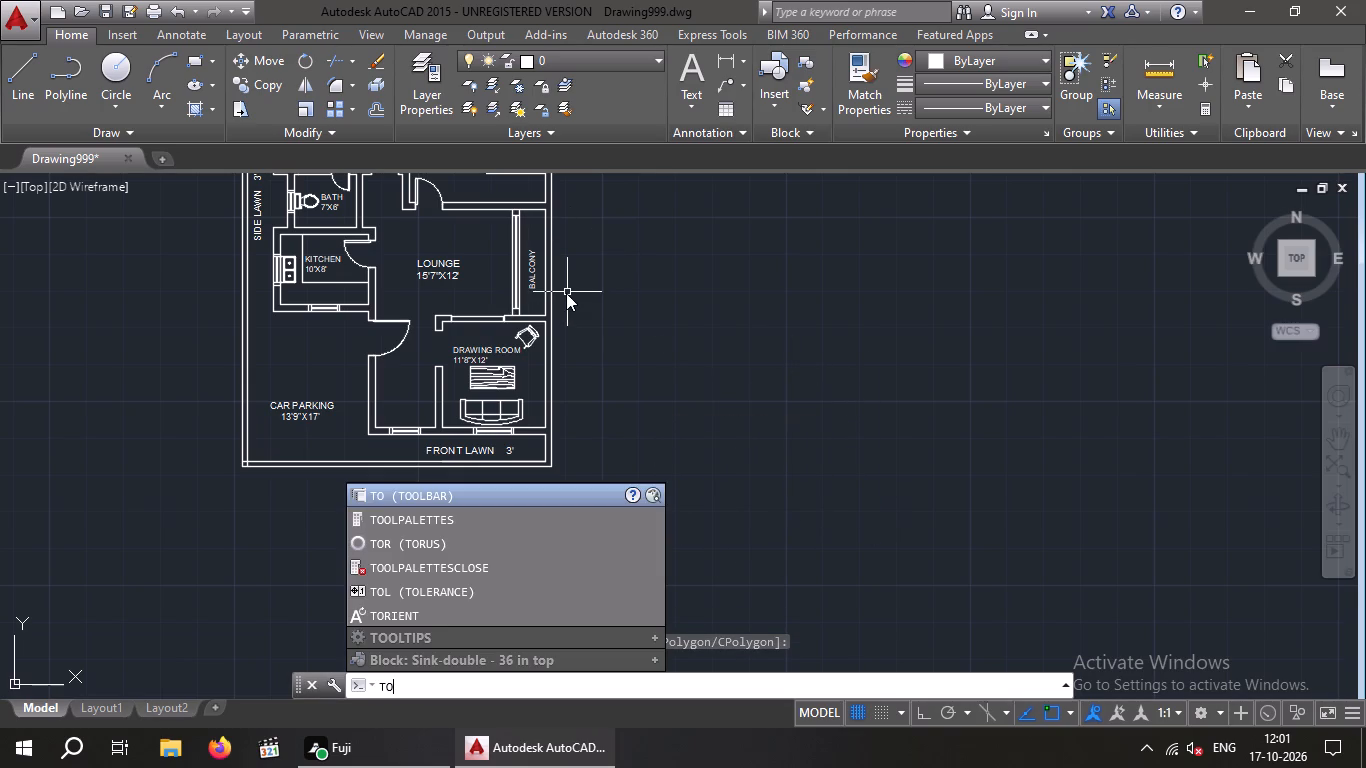
{"action": "key", "text": "BackSpace"}
{"action": "key", "text": "p"}
{"action": "key", "text": "Return"}
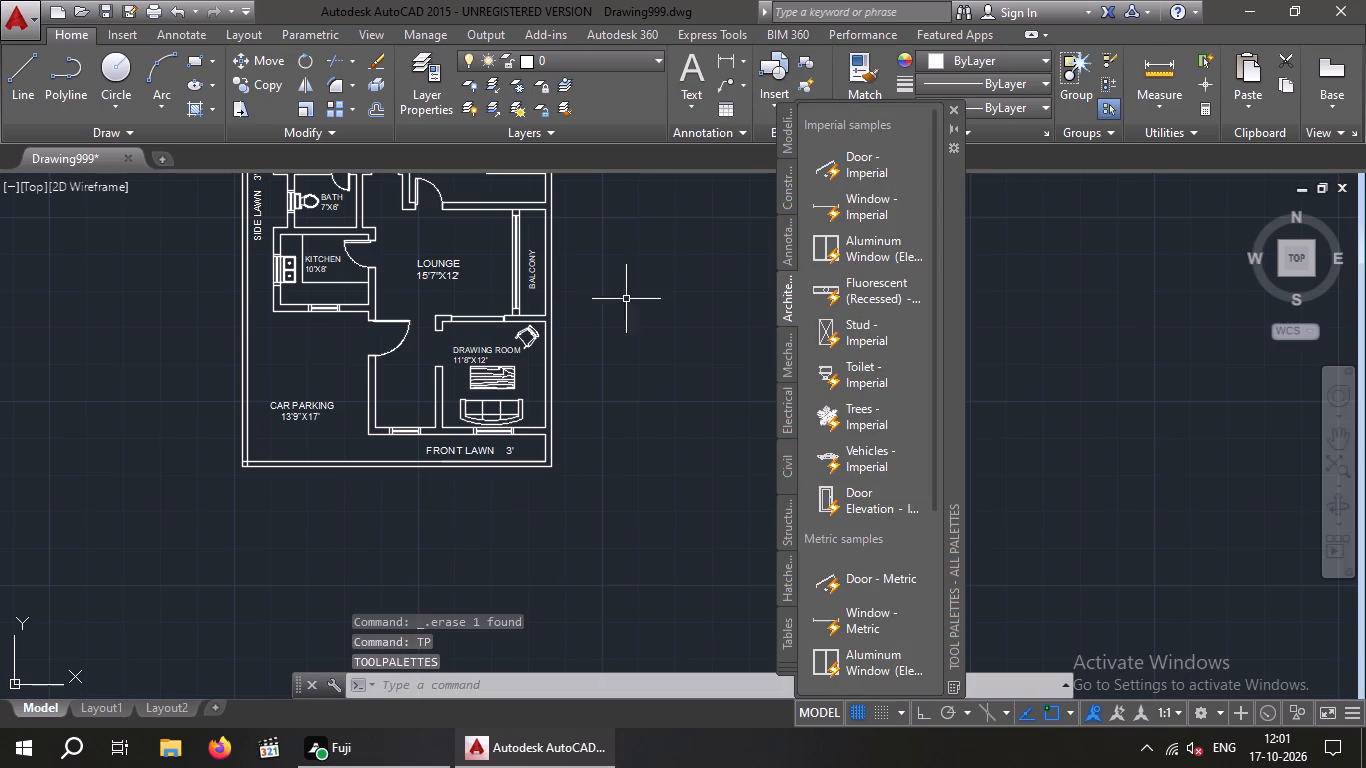
{"action": "scroll", "coordinate": [867, 524], "scroll_direction": "down", "scroll_amount": 4}
{"action": "left_click", "coordinate": [874, 612]}
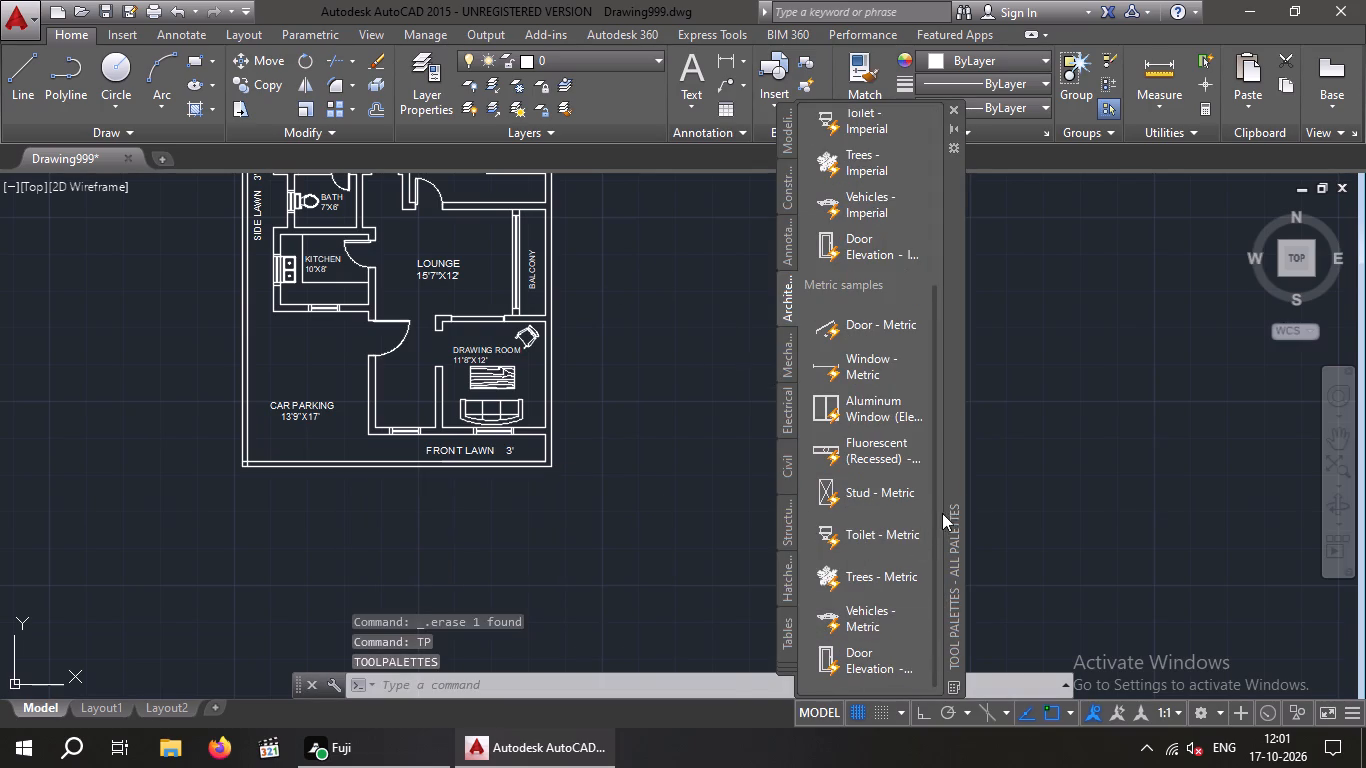
{"action": "left_click", "coordinate": [1020, 458]}
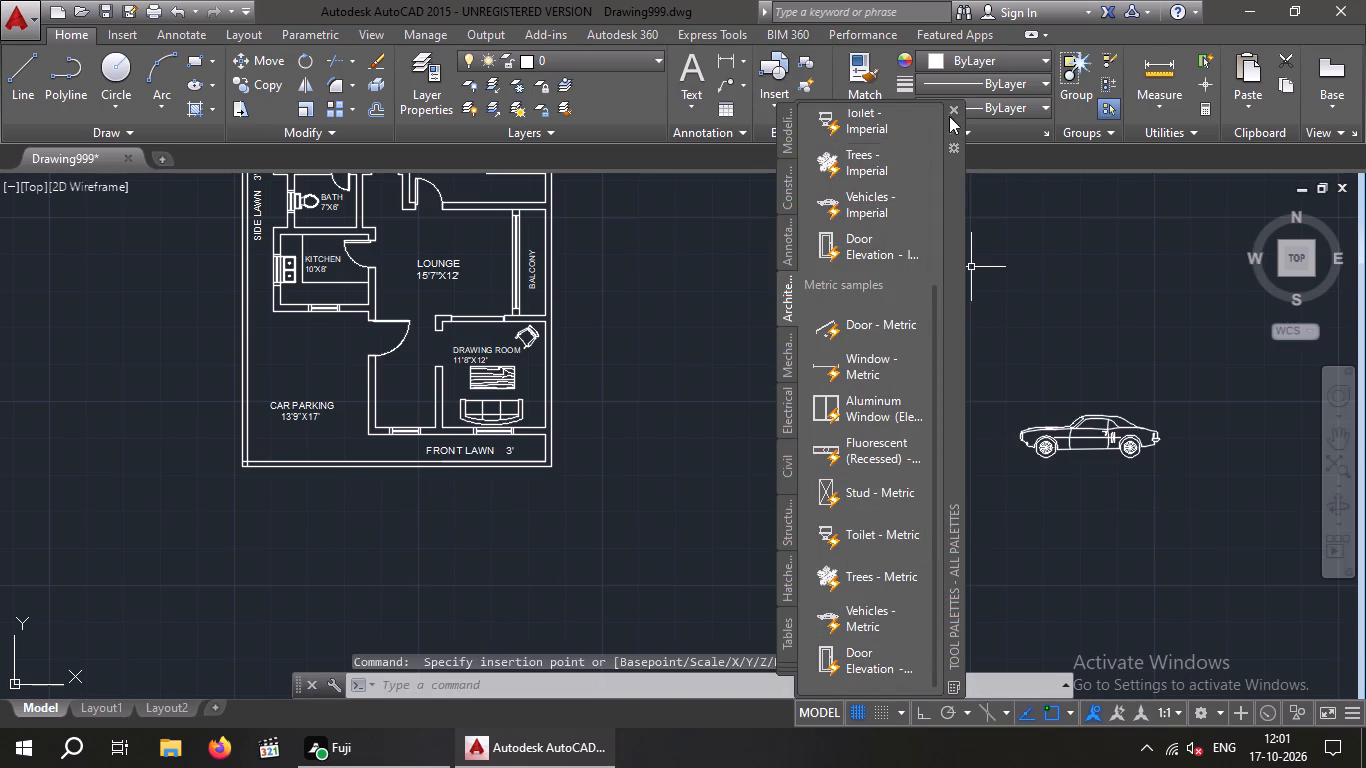
{"action": "left_click", "coordinate": [949, 106]}
{"action": "left_click", "coordinate": [1095, 441]}
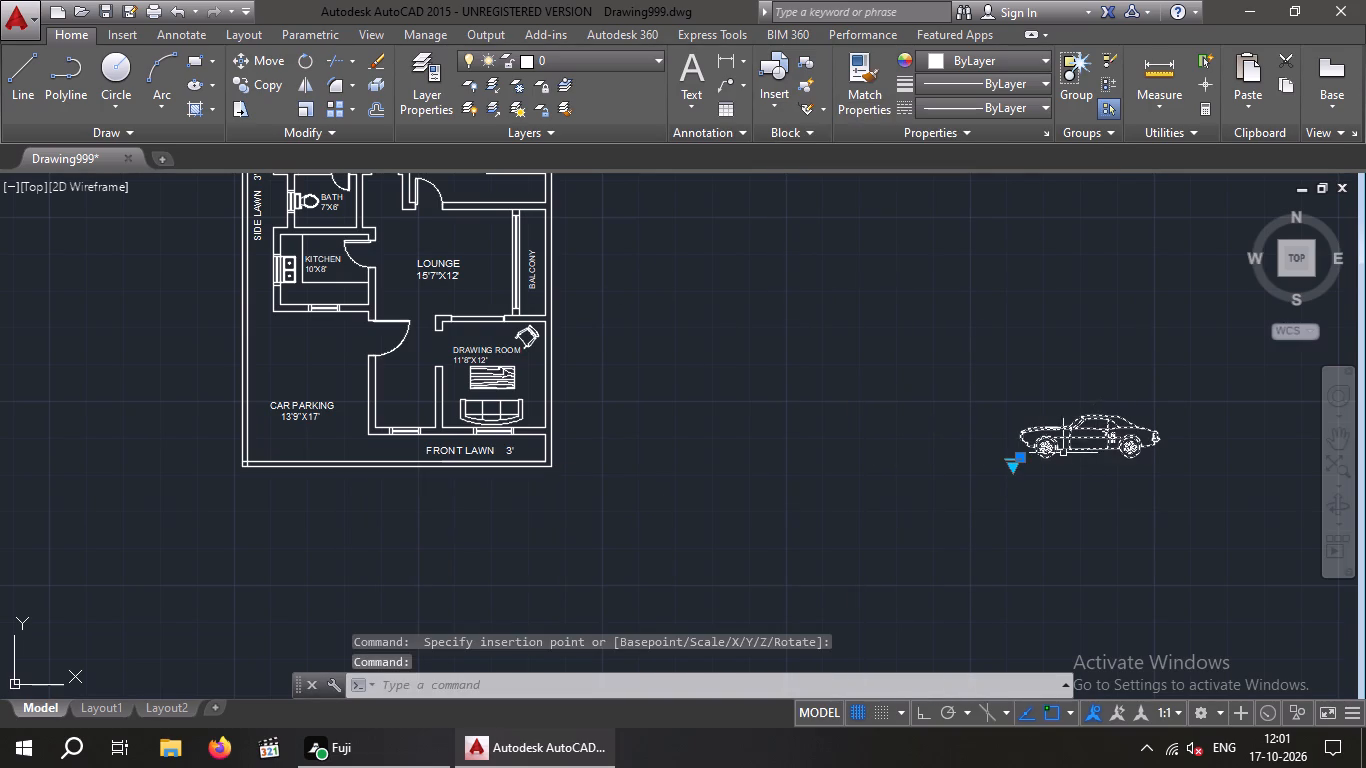
{"action": "left_click", "coordinate": [1017, 465]}
{"action": "left_click", "coordinate": [1093, 235]}
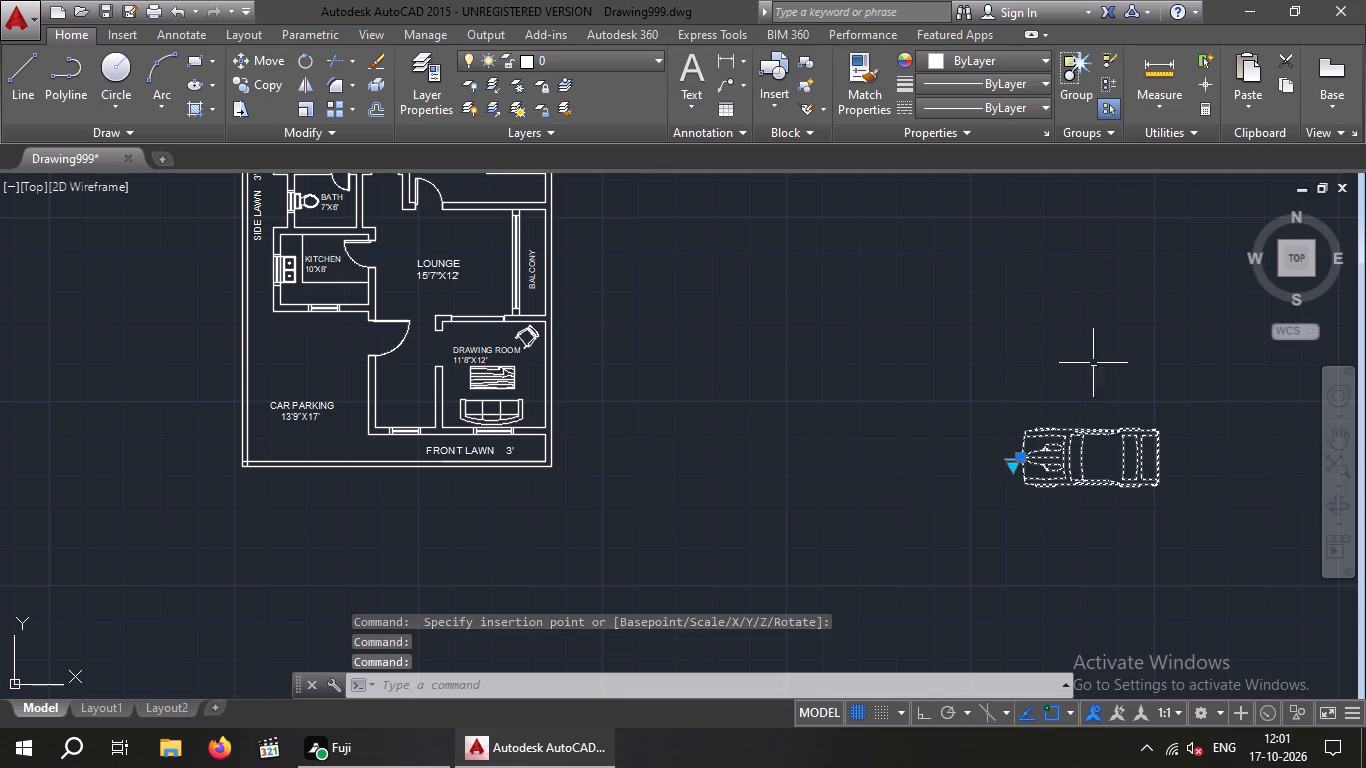
{"action": "key", "text": "Escape"}
Rotate the car 90° clockwise about its northeast rear corner with Ortho on, so its front points north.
{"action": "left_click_drag", "start_coordinate": [1159, 375], "coordinate": [1161, 497]}
{"action": "left_click", "coordinate": [1034, 524]}
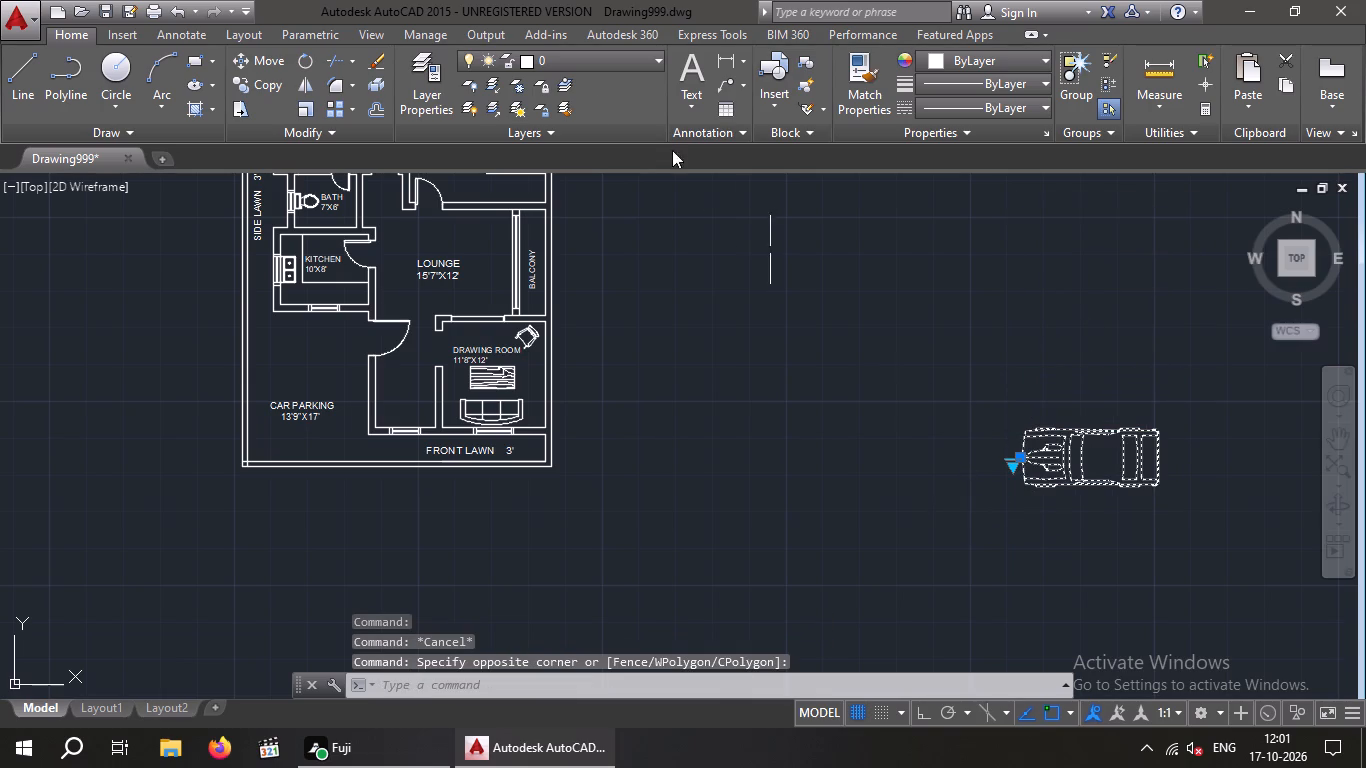
{"action": "left_click", "coordinate": [925, 714]}
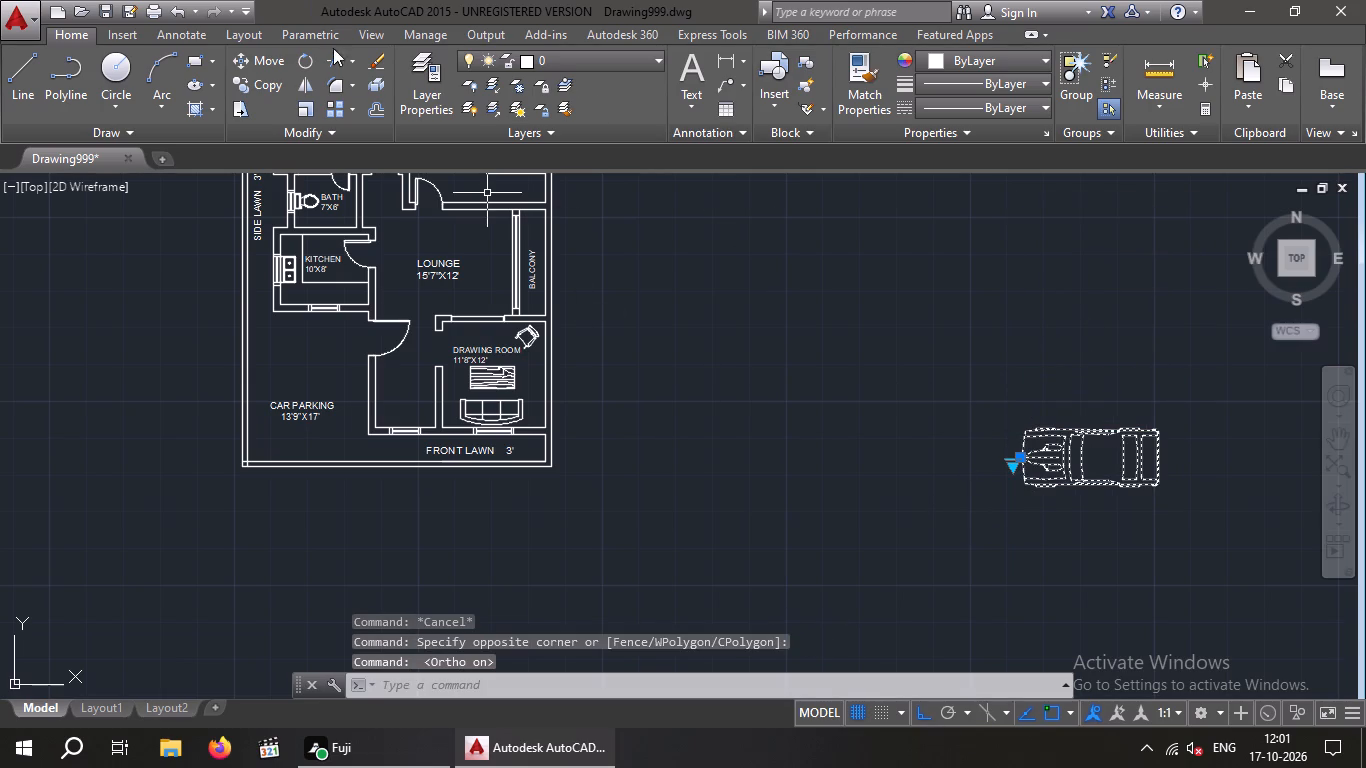
{"action": "left_click", "coordinate": [303, 55]}
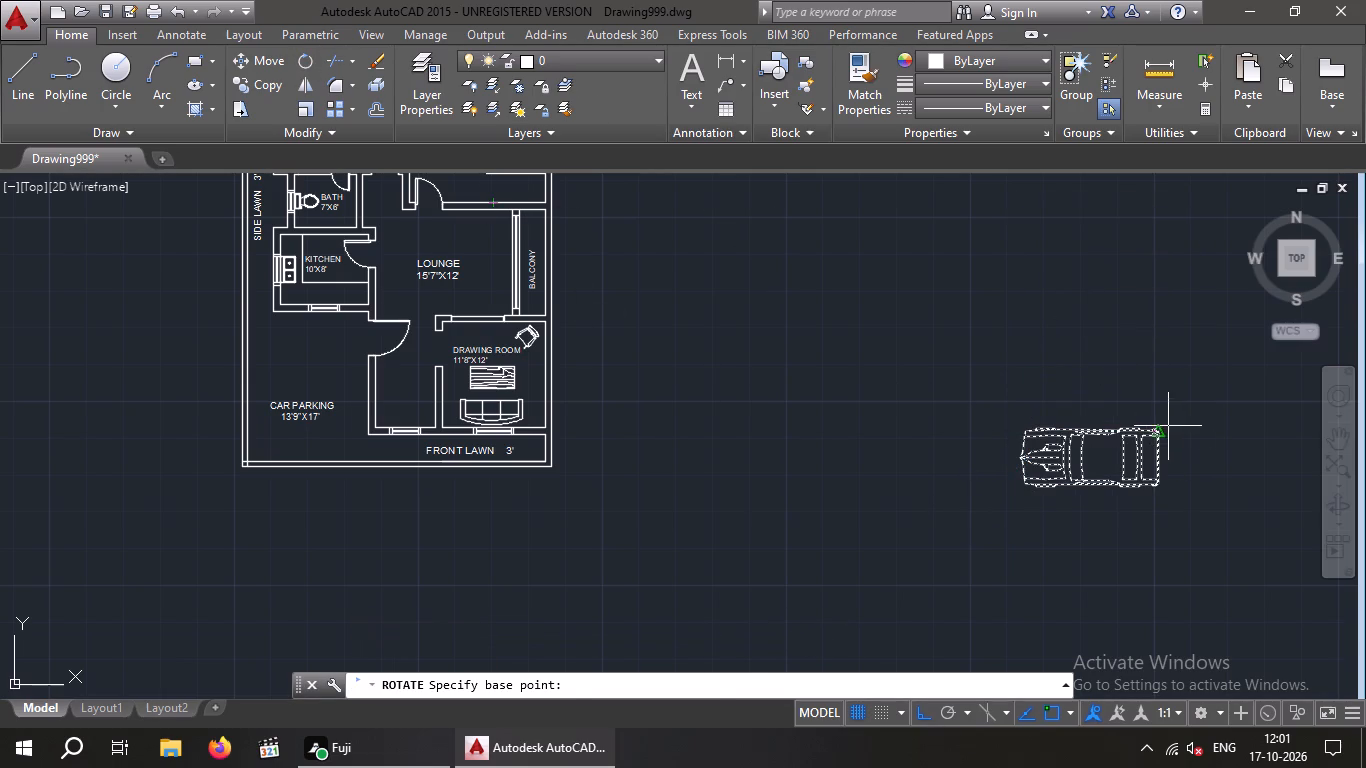
{"action": "left_click_drag", "start_coordinate": [1160, 430], "coordinate": [1163, 440]}
{"action": "left_click", "coordinate": [1161, 589]}
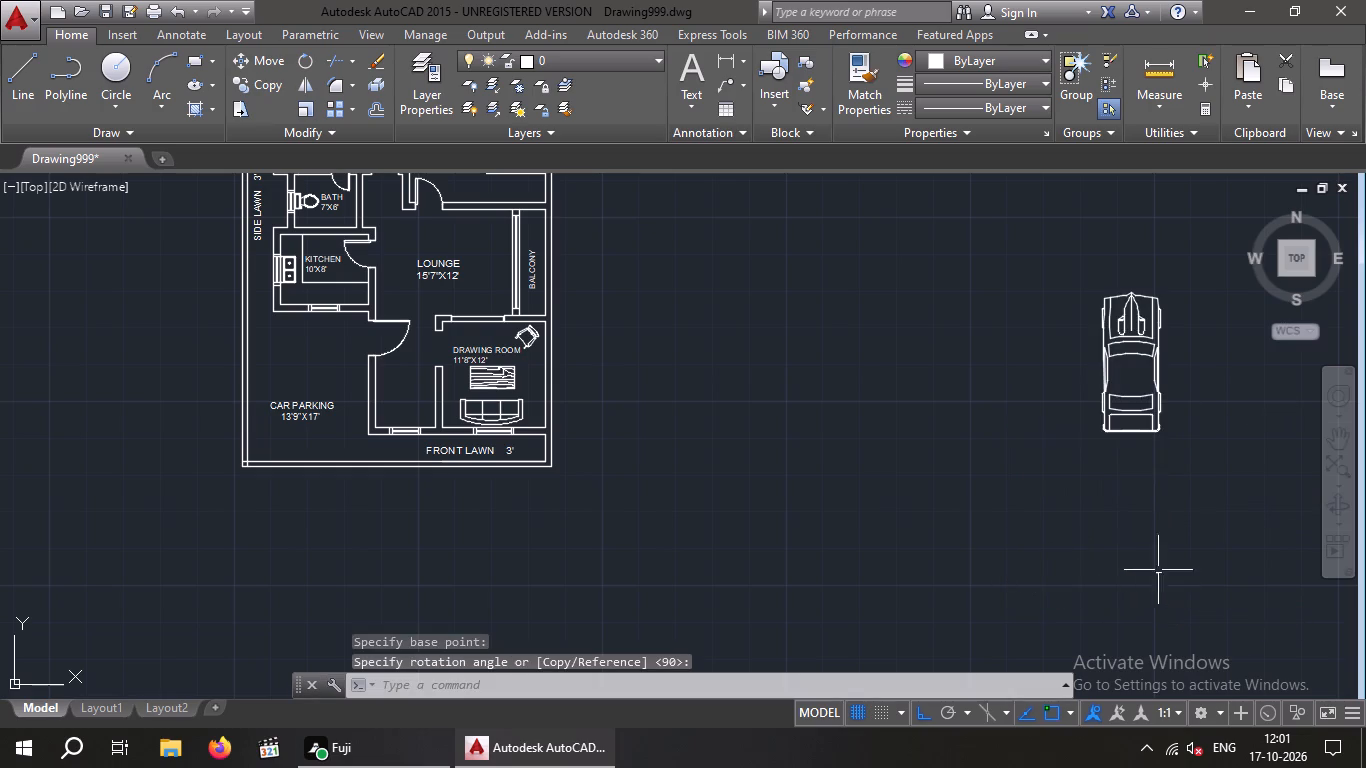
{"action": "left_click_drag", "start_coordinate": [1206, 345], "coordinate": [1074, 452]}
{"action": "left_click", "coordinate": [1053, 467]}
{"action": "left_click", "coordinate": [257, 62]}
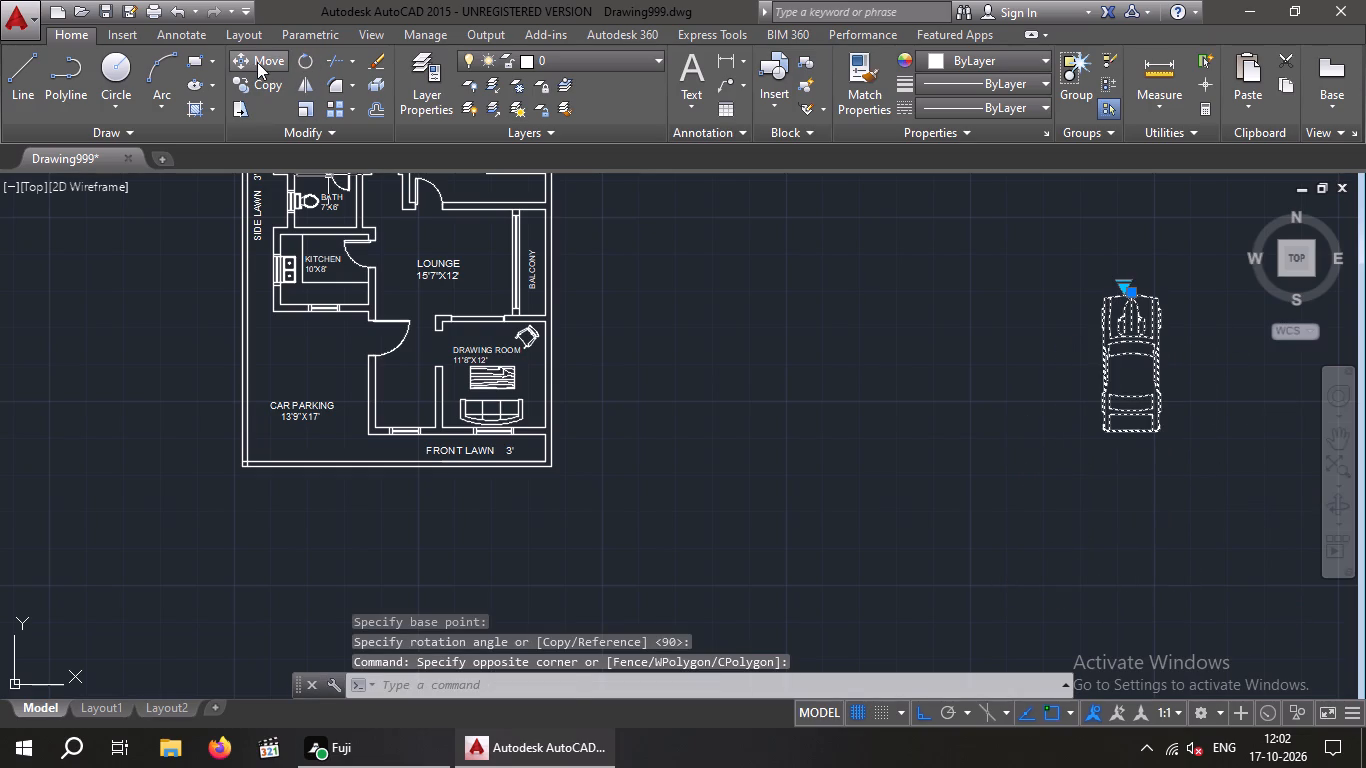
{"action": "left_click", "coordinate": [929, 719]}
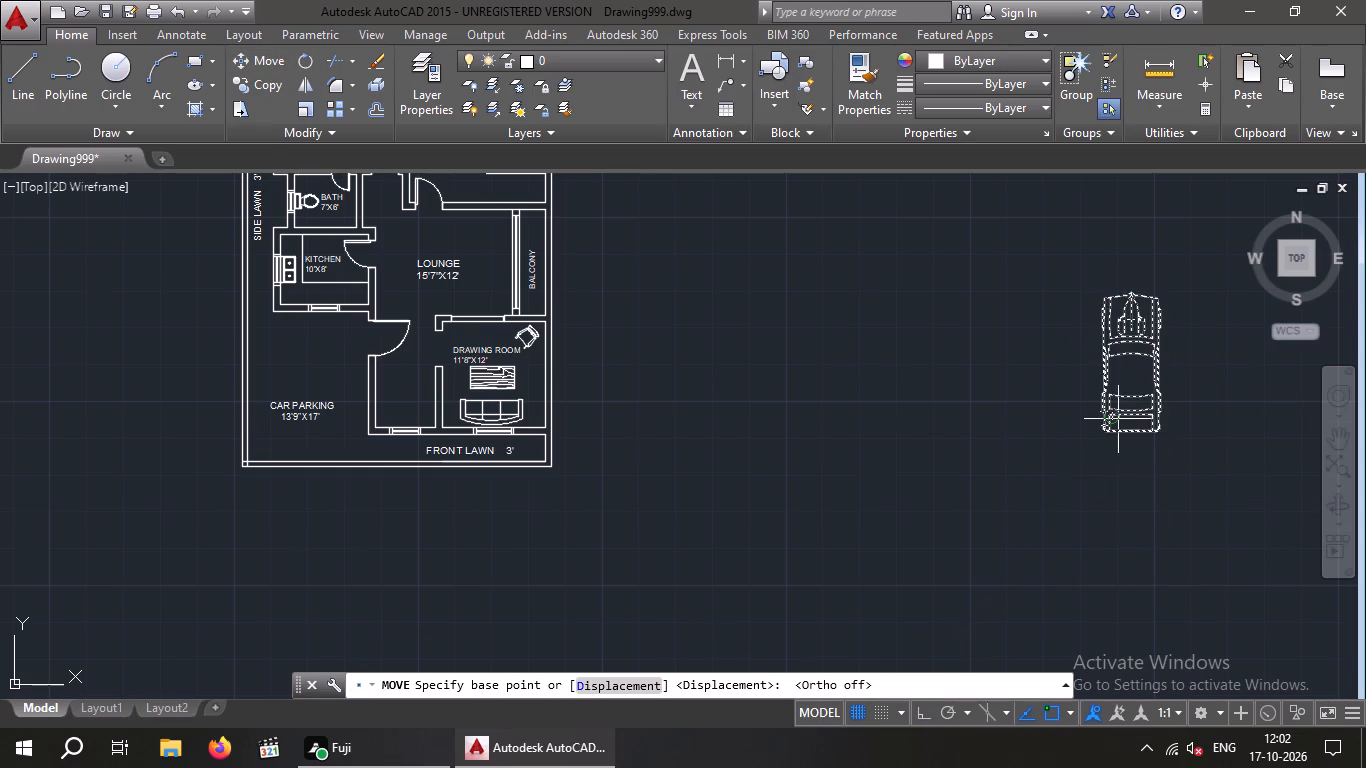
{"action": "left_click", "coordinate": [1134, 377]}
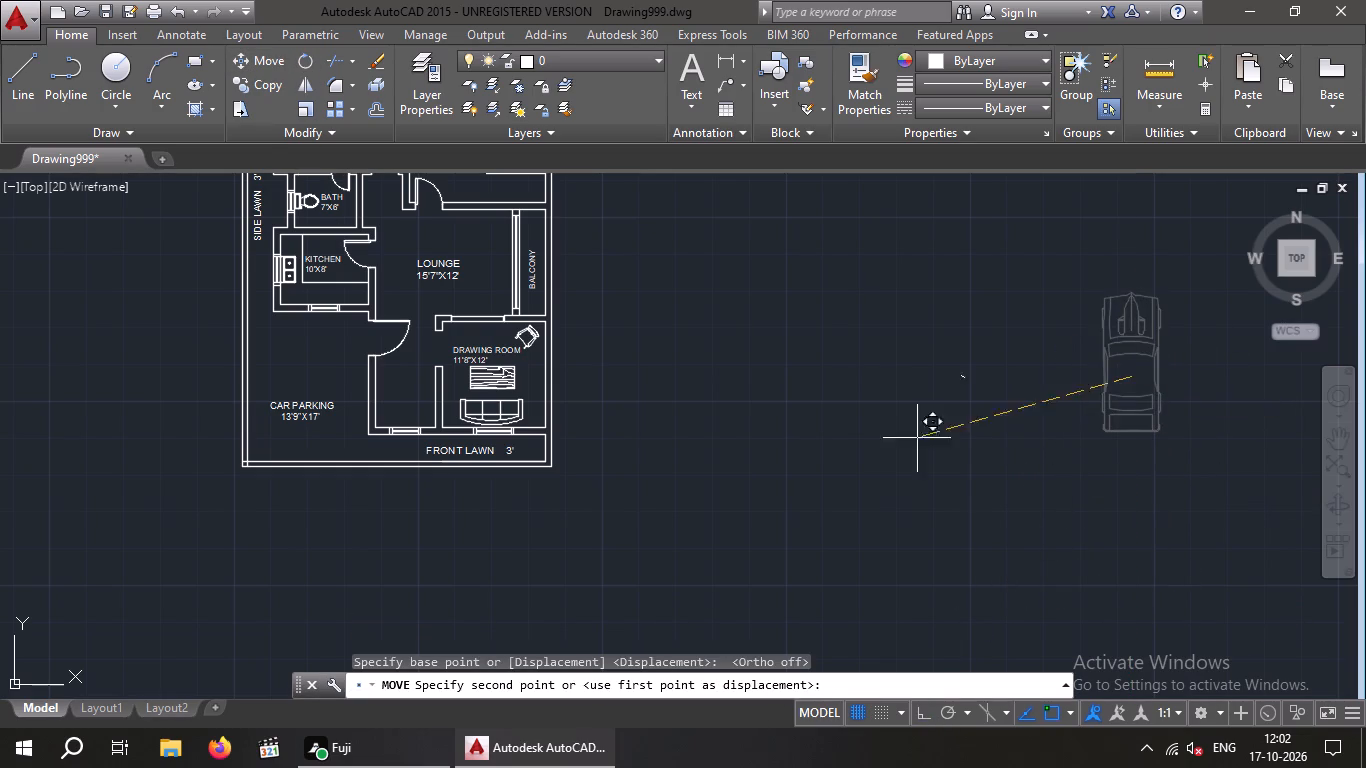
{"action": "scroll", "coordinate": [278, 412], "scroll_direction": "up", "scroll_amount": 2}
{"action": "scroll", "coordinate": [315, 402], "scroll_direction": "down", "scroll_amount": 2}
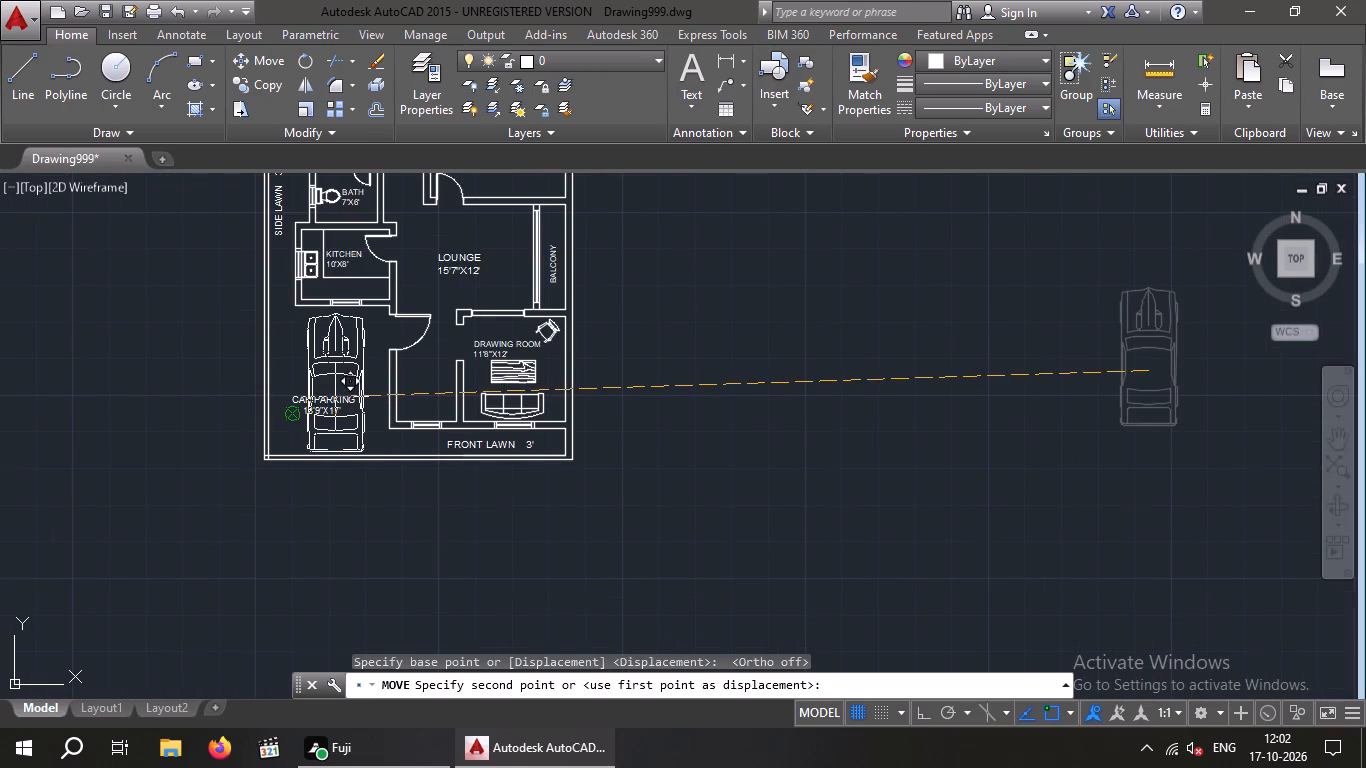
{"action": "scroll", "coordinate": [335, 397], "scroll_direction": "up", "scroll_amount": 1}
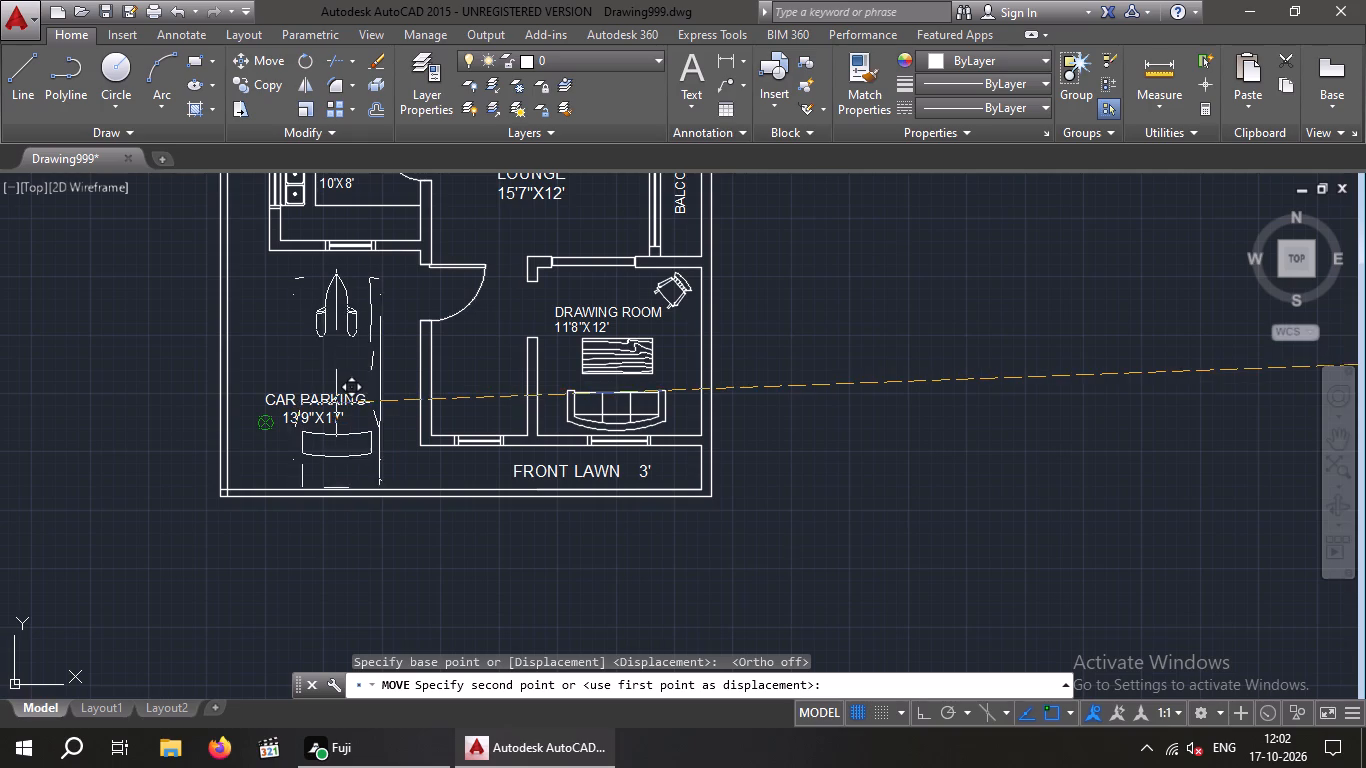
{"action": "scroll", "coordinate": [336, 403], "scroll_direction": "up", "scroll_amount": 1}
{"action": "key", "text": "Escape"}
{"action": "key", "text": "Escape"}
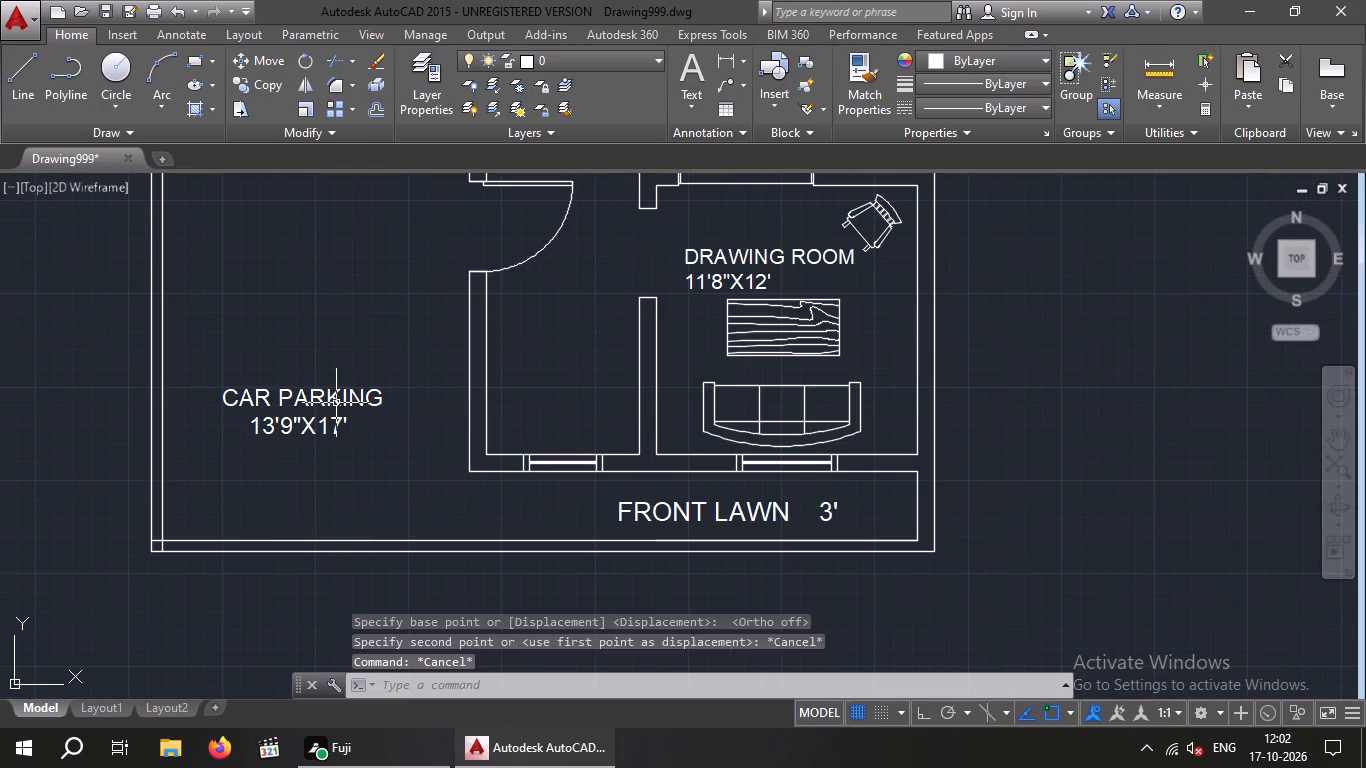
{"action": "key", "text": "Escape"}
Move the CAR PARKING 13'9"X17' label slightly north within the car parking area.
{"action": "scroll", "coordinate": [336, 403], "scroll_direction": "down", "scroll_amount": 2}
{"action": "scroll", "coordinate": [325, 410], "scroll_direction": "up", "scroll_amount": 4}
{"action": "left_click", "coordinate": [321, 482]}
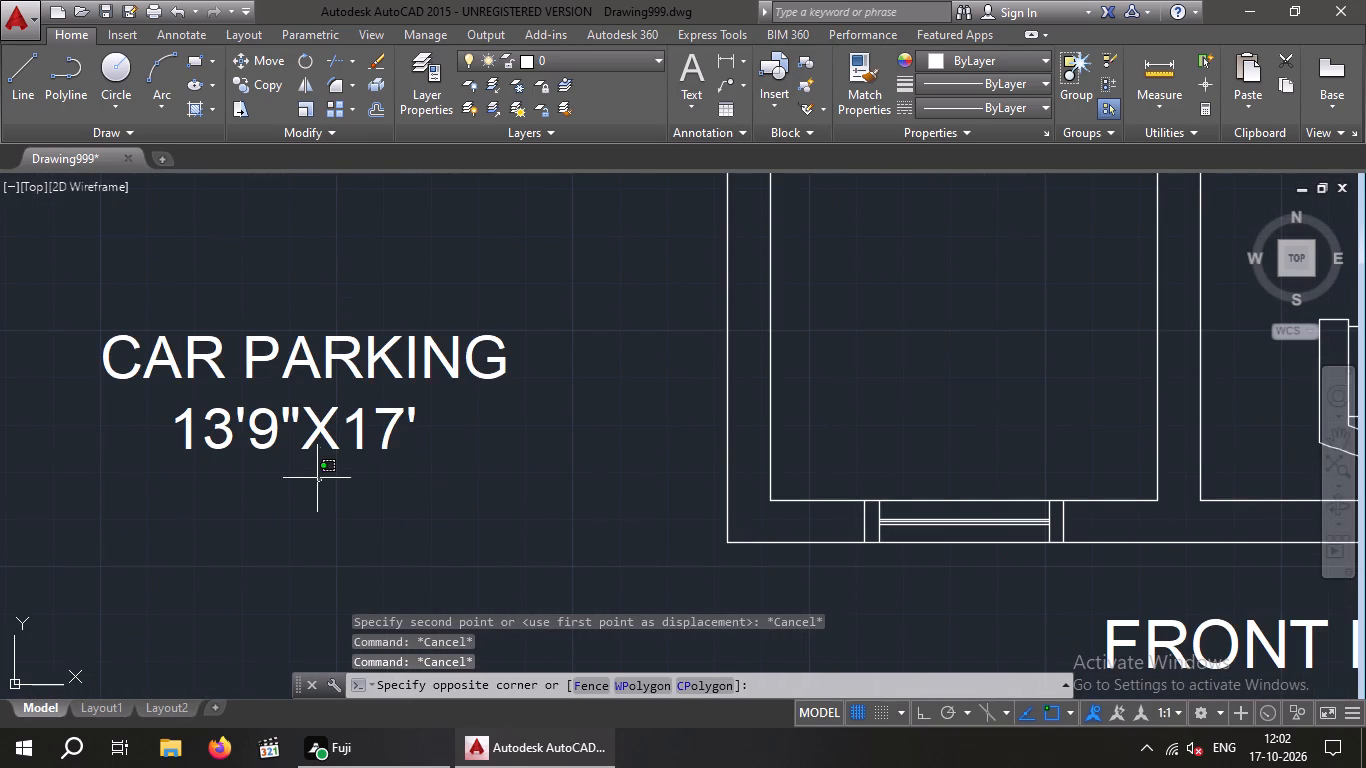
{"action": "left_click", "coordinate": [170, 310]}
{"action": "scroll", "coordinate": [251, 347], "scroll_direction": "down", "scroll_amount": 4}
{"action": "middle_click_drag", "start_coordinate": [281, 386], "coordinate": [361, 522]}
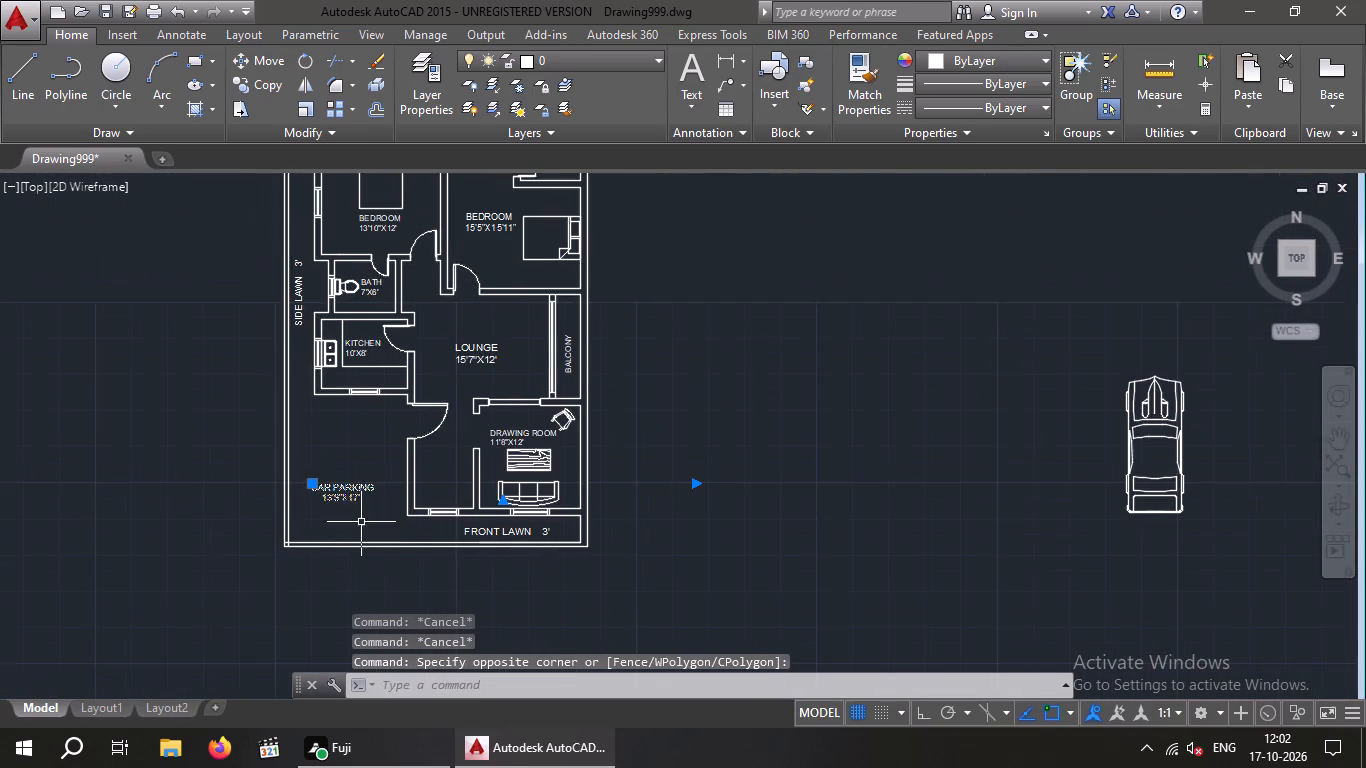
{"action": "left_click", "coordinate": [276, 62]}
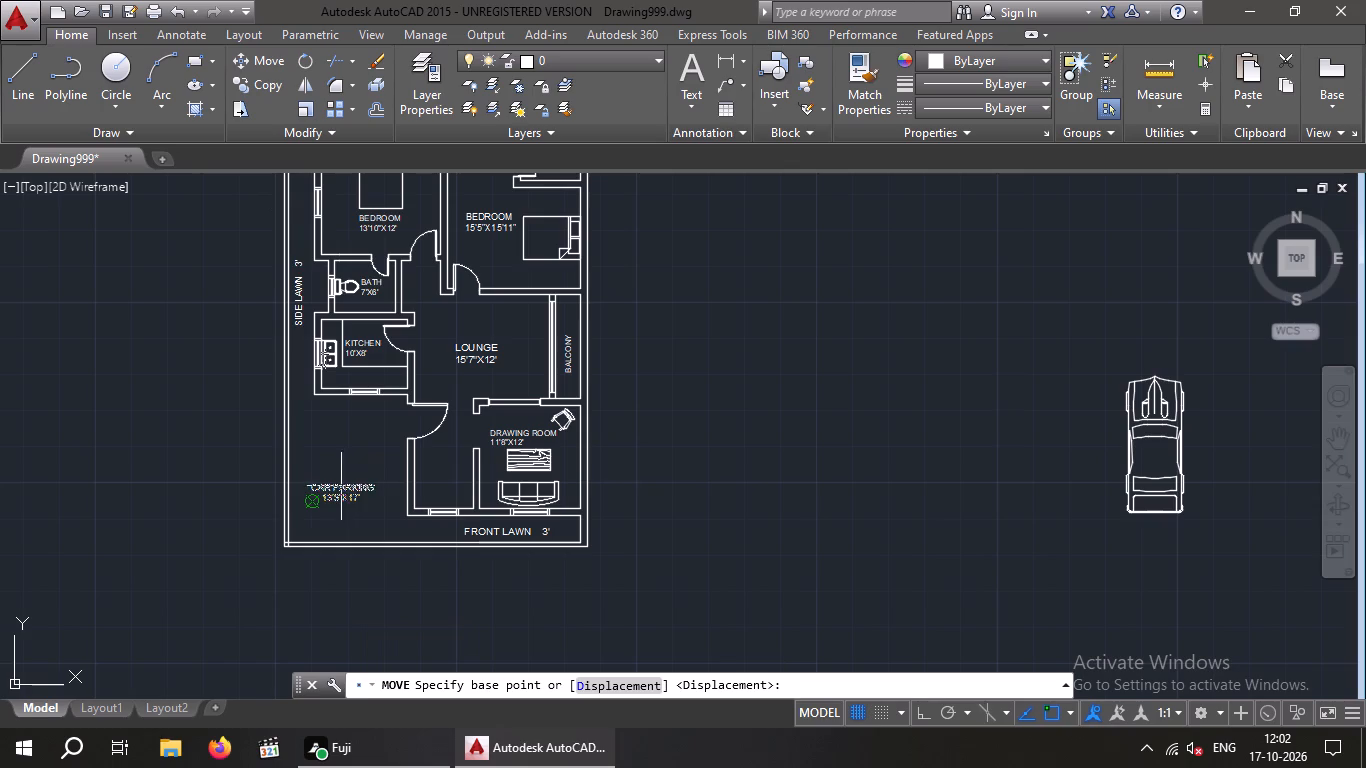
{"action": "left_click", "coordinate": [341, 486]}
{"action": "scroll", "coordinate": [312, 463], "scroll_direction": "up", "scroll_amount": 2}
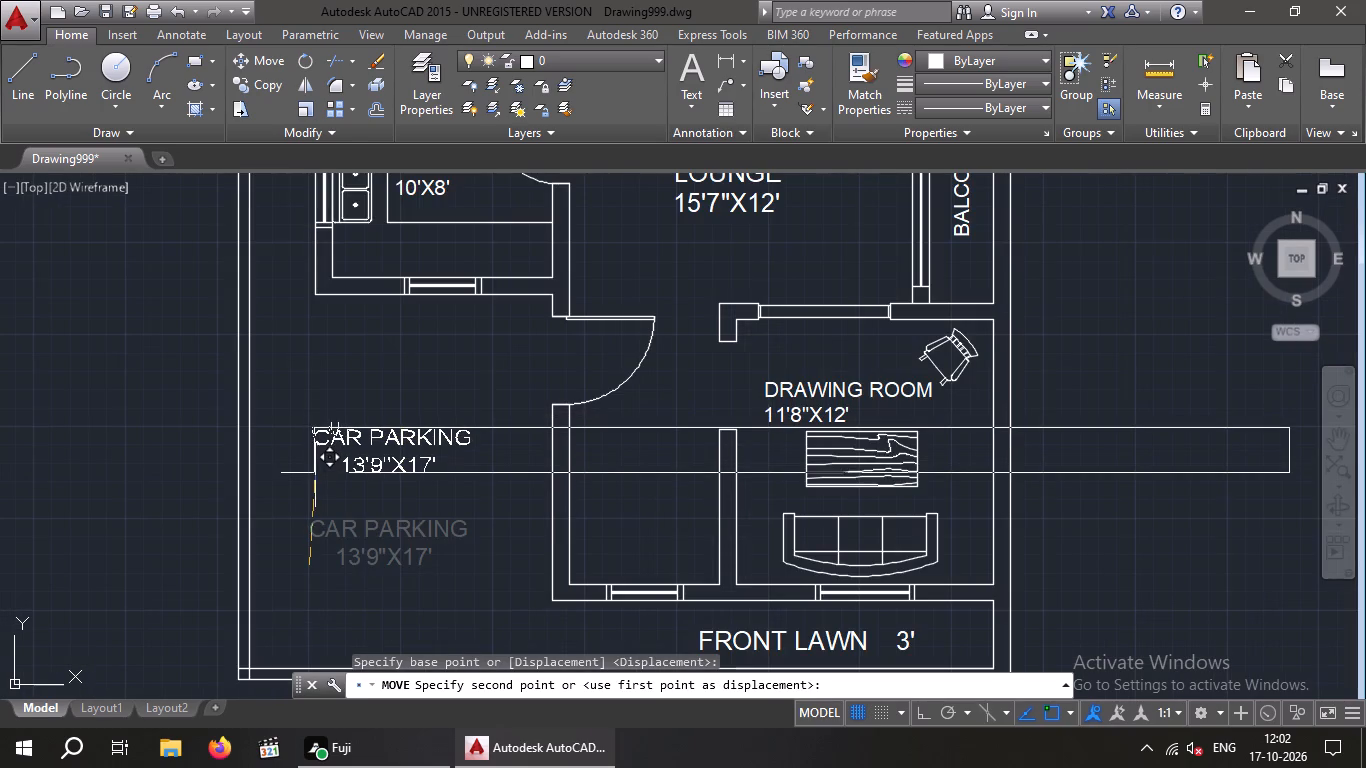
{"action": "left_click", "coordinate": [323, 473]}
Trim the short piece of the front boundary wall's inner line that crosses the west wall at the southwest corner.
{"action": "scroll", "coordinate": [323, 473], "scroll_direction": "down", "scroll_amount": 2}
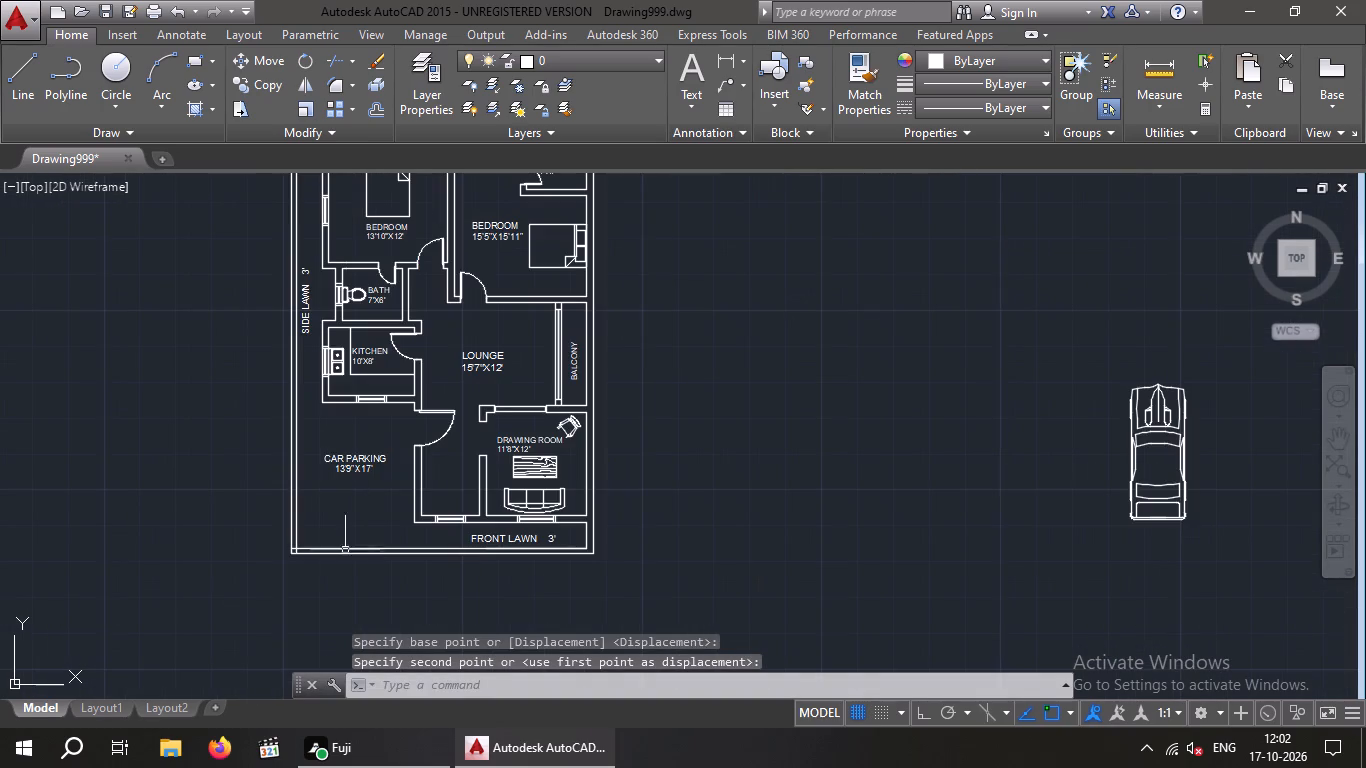
{"action": "scroll", "coordinate": [303, 558], "scroll_direction": "up", "scroll_amount": 4}
{"action": "scroll", "coordinate": [302, 558], "scroll_direction": "down", "scroll_amount": 3}
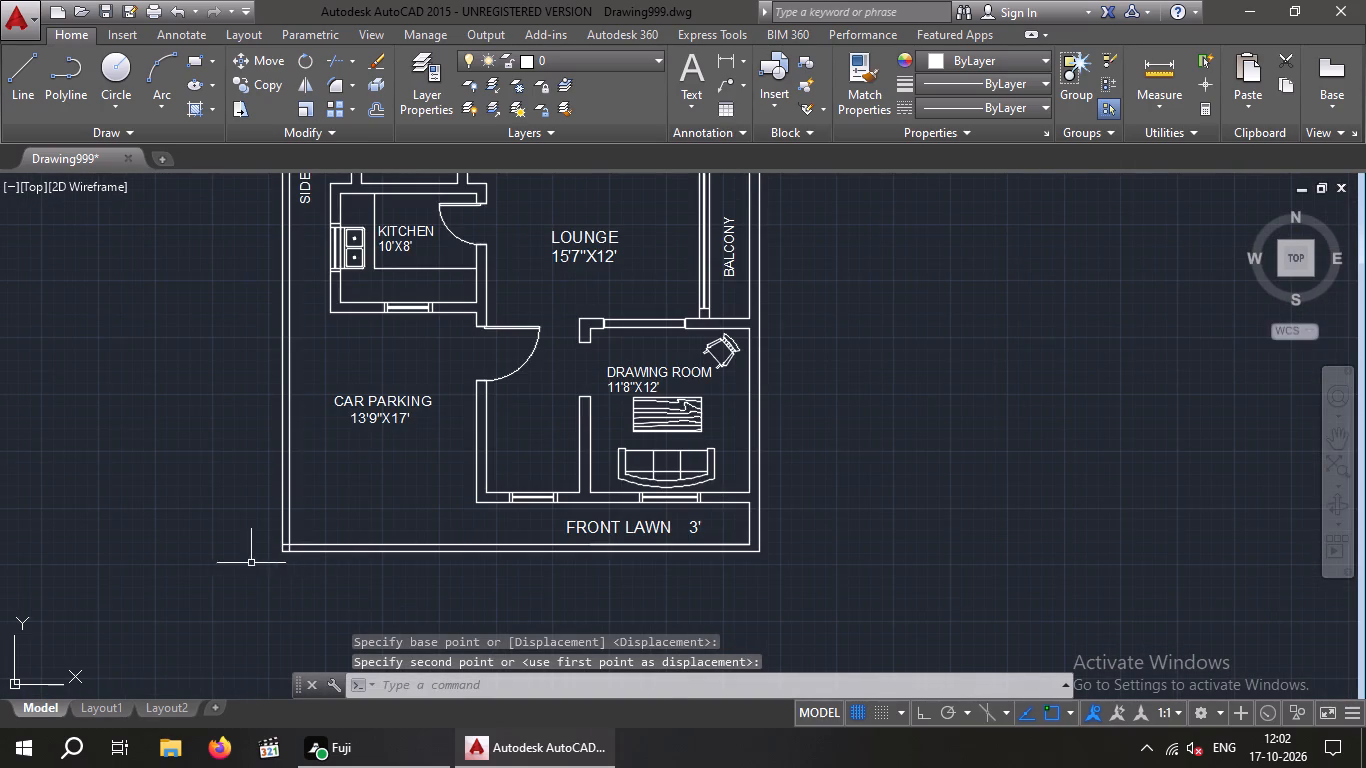
{"action": "scroll", "coordinate": [278, 560], "scroll_direction": "up", "scroll_amount": 3}
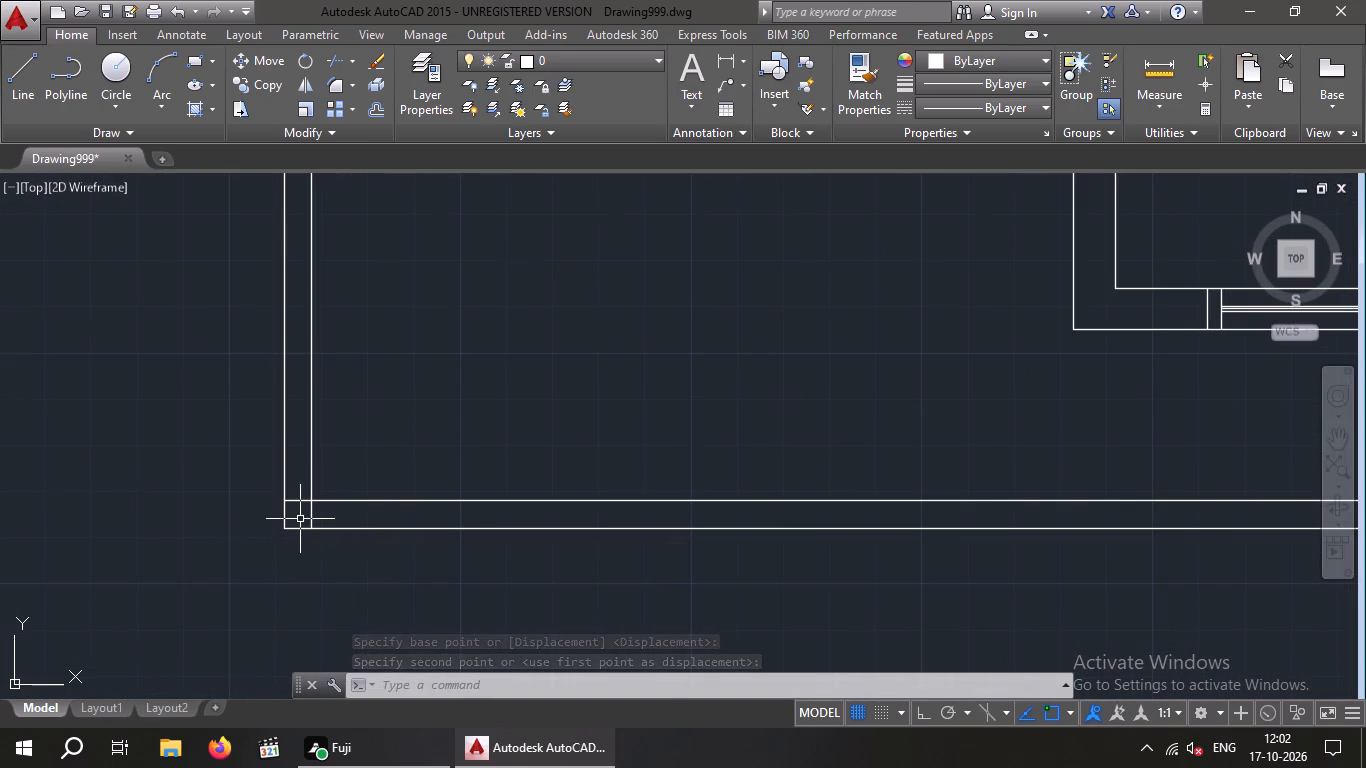
{"action": "key", "text": "t"}
{"action": "type", "text": "R"}
{"action": "key", "text": "space"}
{"action": "key", "text": "space"}
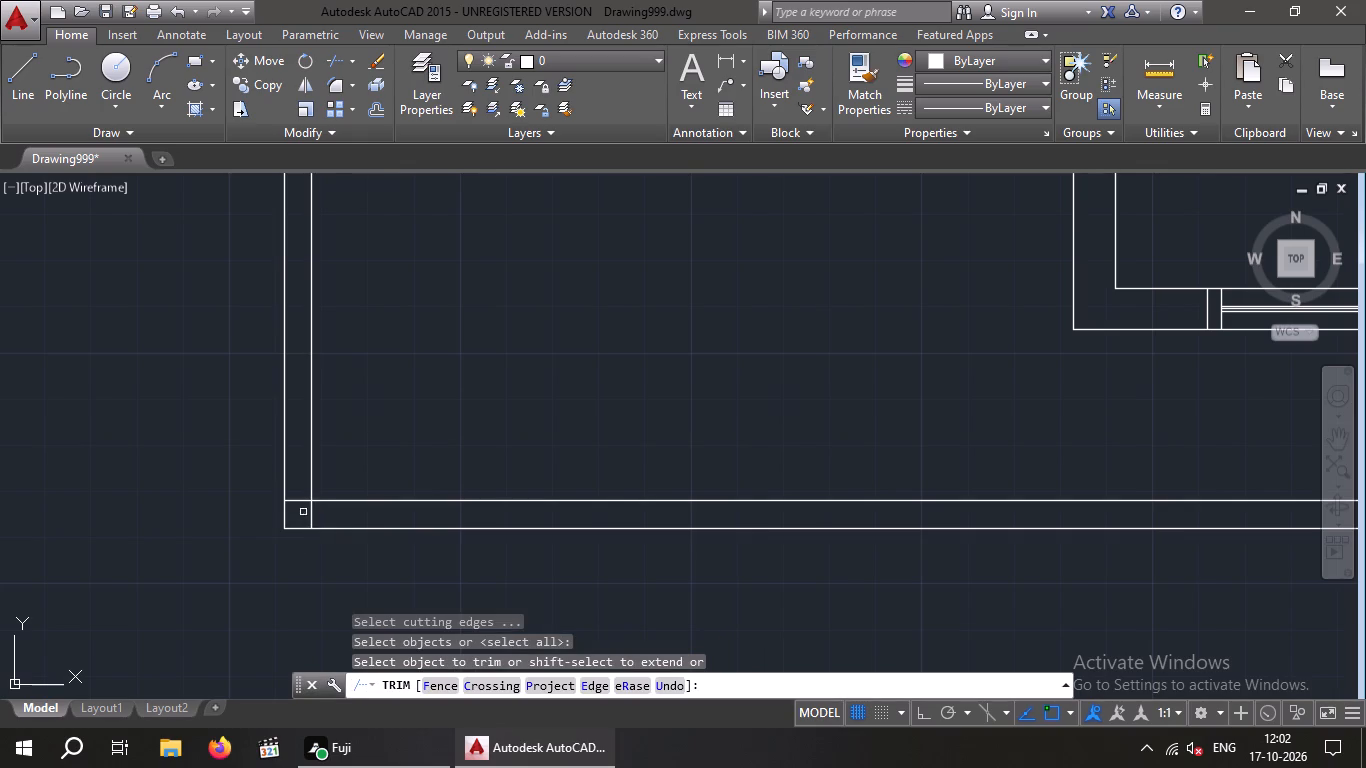
{"action": "left_click", "coordinate": [300, 503]}
{"action": "key", "text": "Escape"}
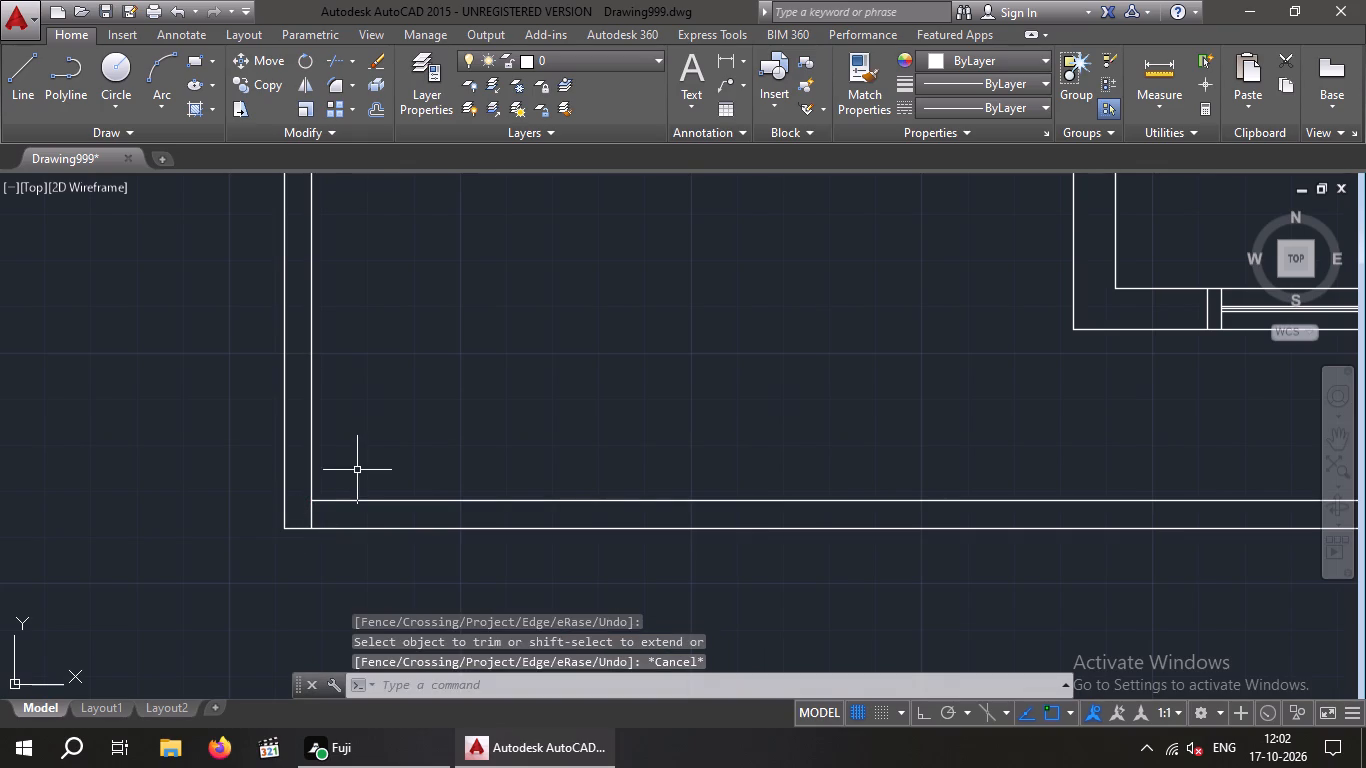
{"action": "key", "text": "Escape"}
{"action": "key", "text": "Escape"}
Offset the inner line of the west boundary wall 2'6" east into the car parking area.
{"action": "key", "text": "o"}
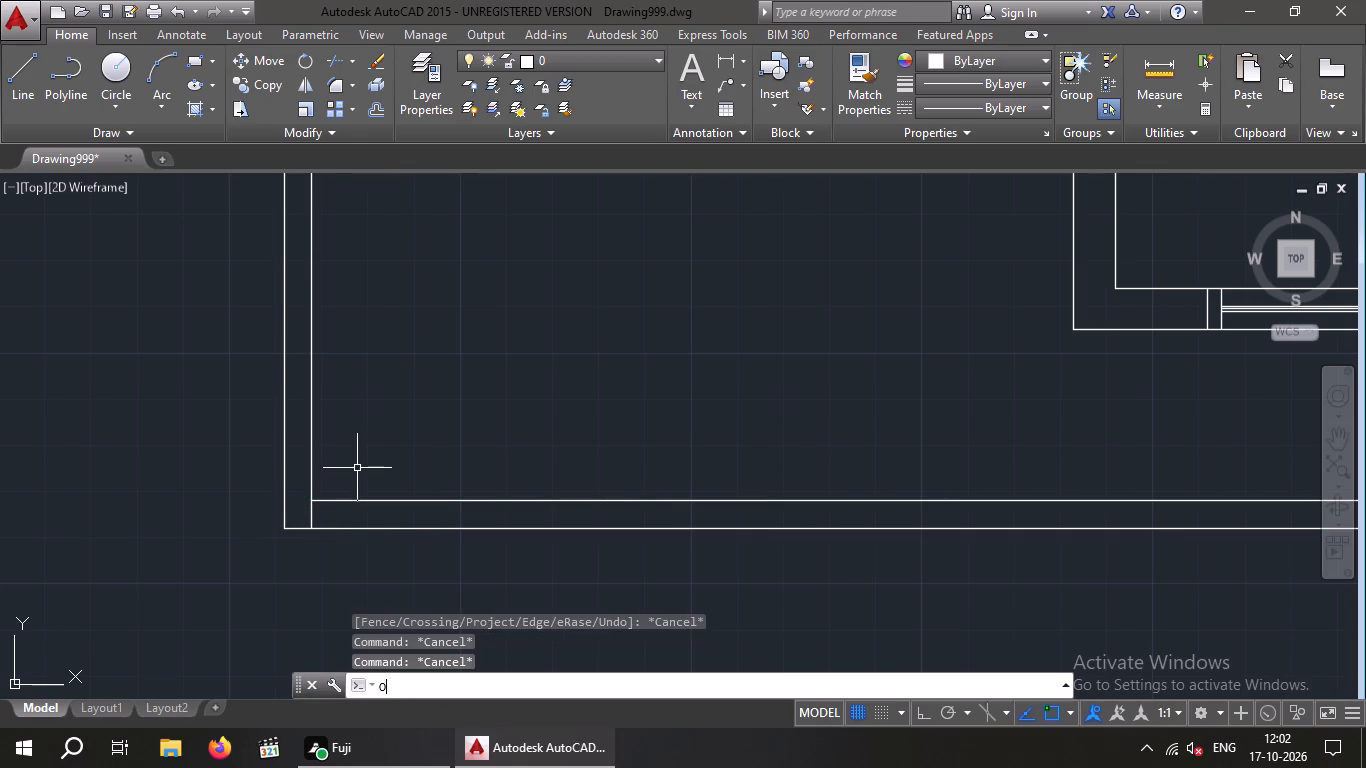
{"action": "key", "text": "Return"}
{"action": "type", "text": "2'6\""}
{"action": "key", "text": "Return"}
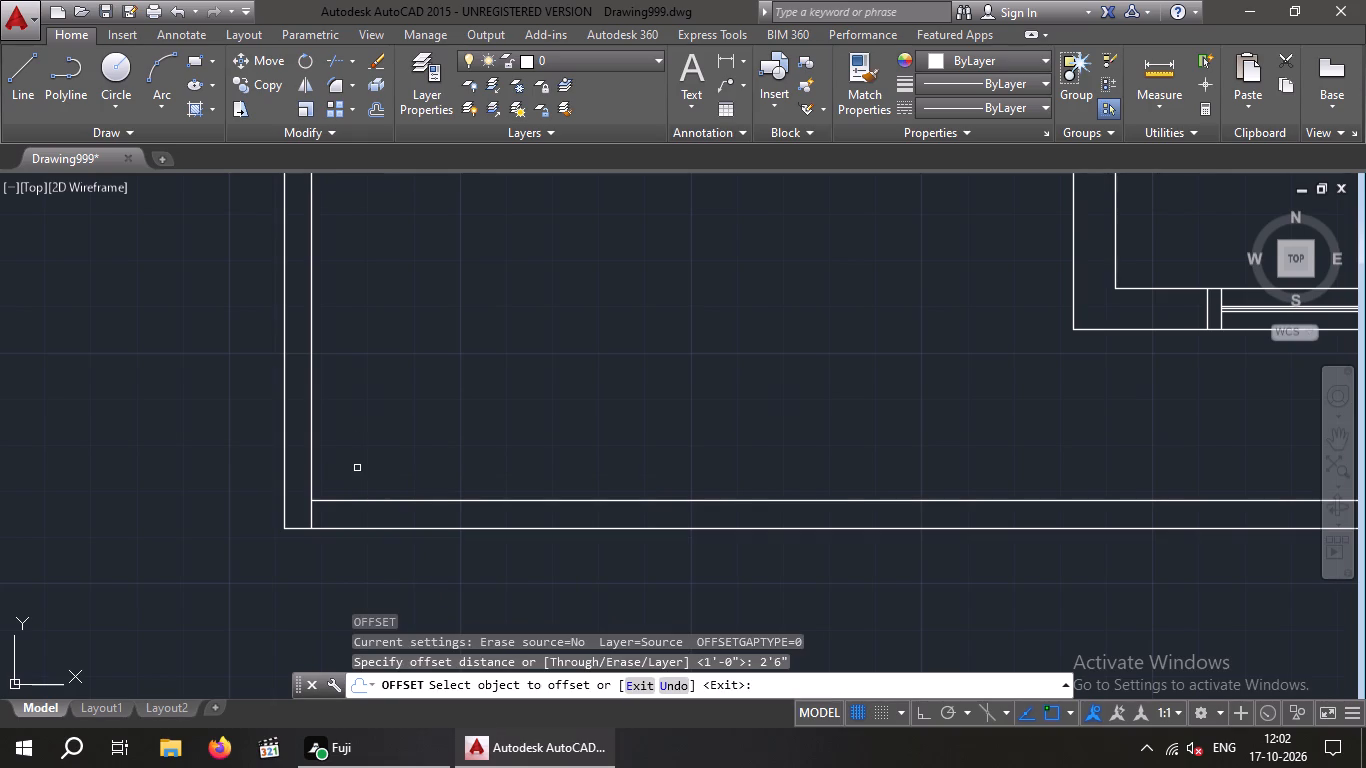
{"action": "left_click_drag", "start_coordinate": [310, 455], "coordinate": [329, 450]}
{"action": "left_click", "coordinate": [457, 424]}
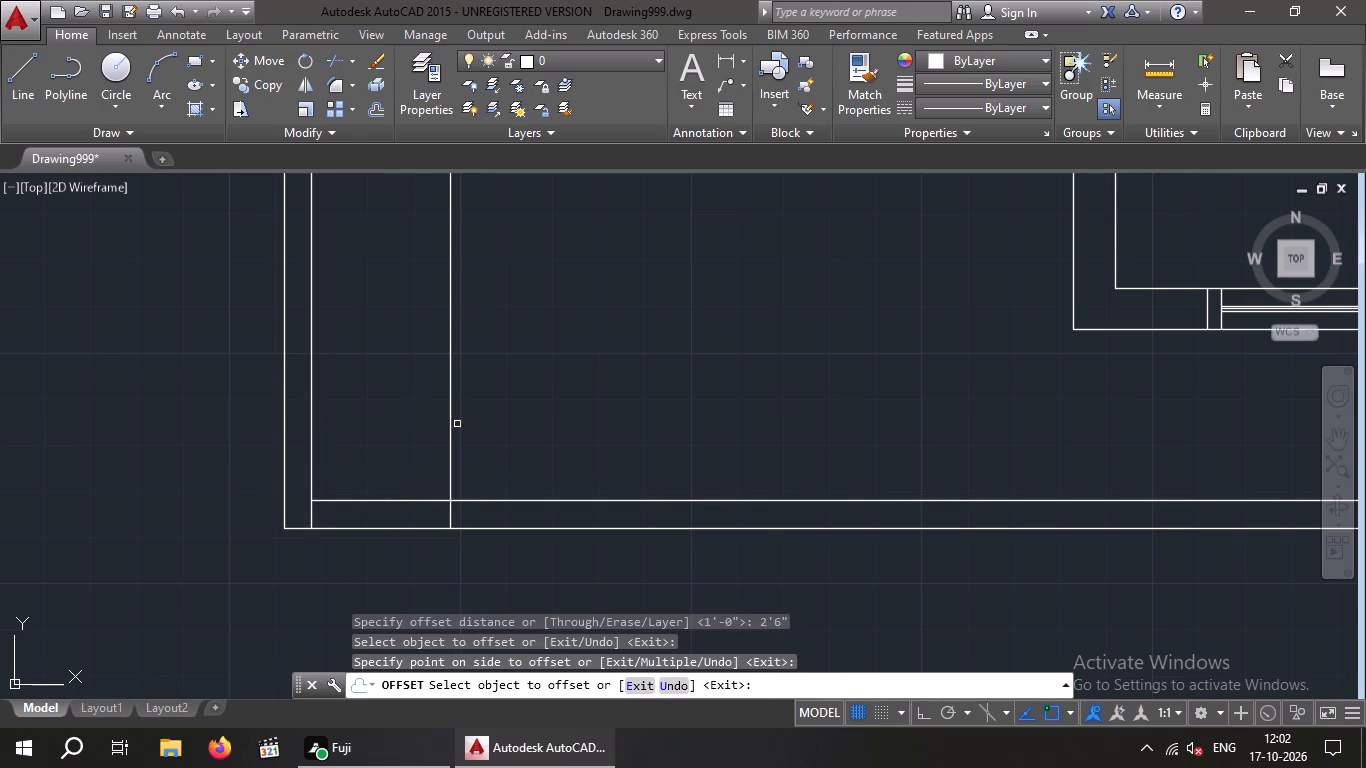
{"action": "key", "text": "Escape"}
{"action": "key", "text": "Escape"}
Offset the new line in the car parking area 6' further east.
{"action": "key", "text": "o"}
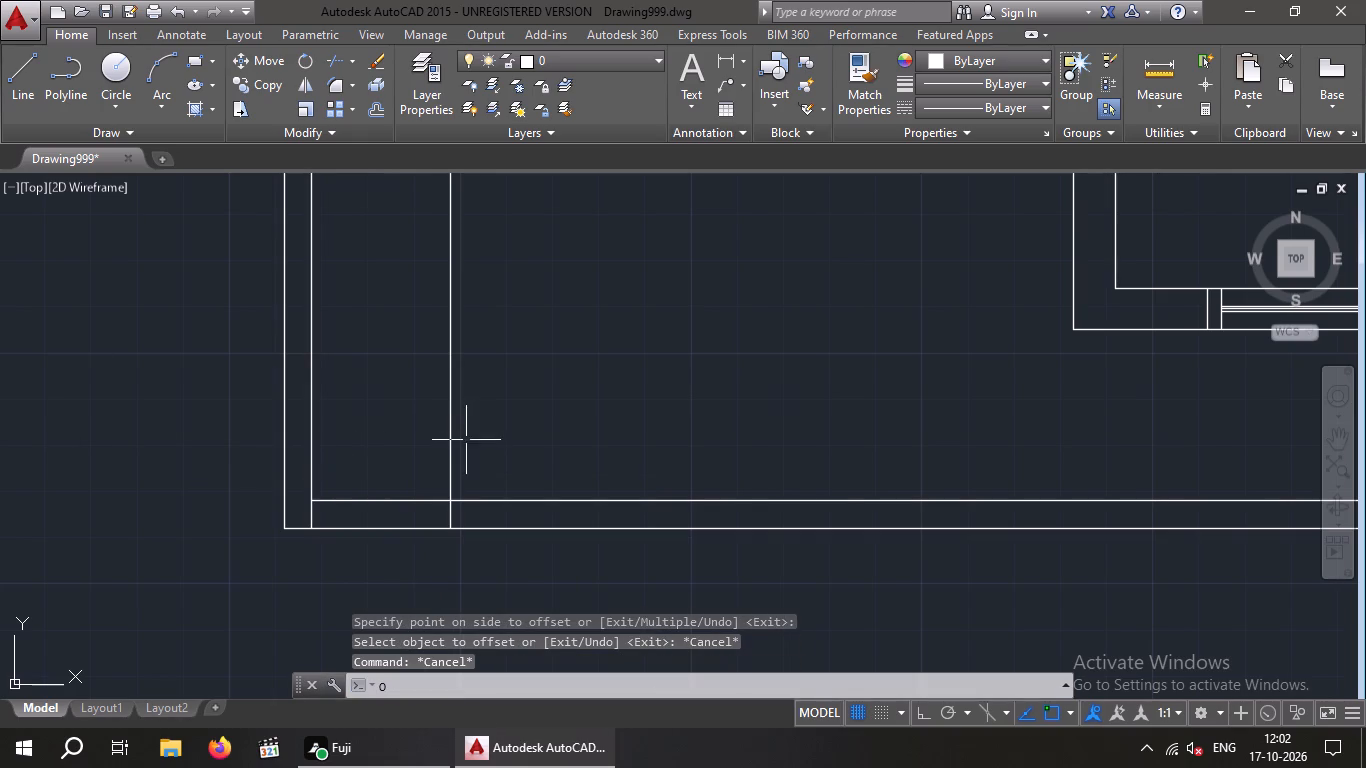
{"action": "key", "text": "Return"}
{"action": "key", "text": "6"}
{"action": "key", "text": "apostrophe"}
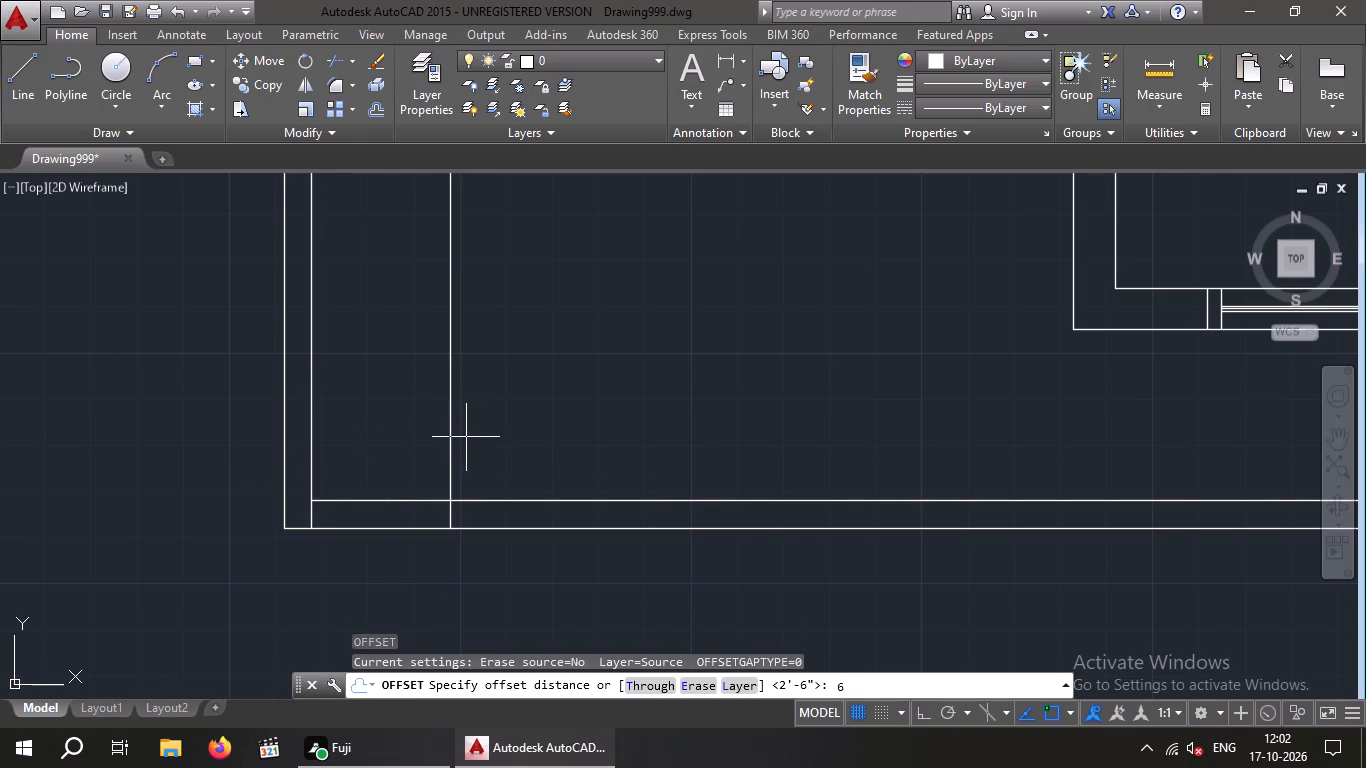
{"action": "key", "text": "Return"}
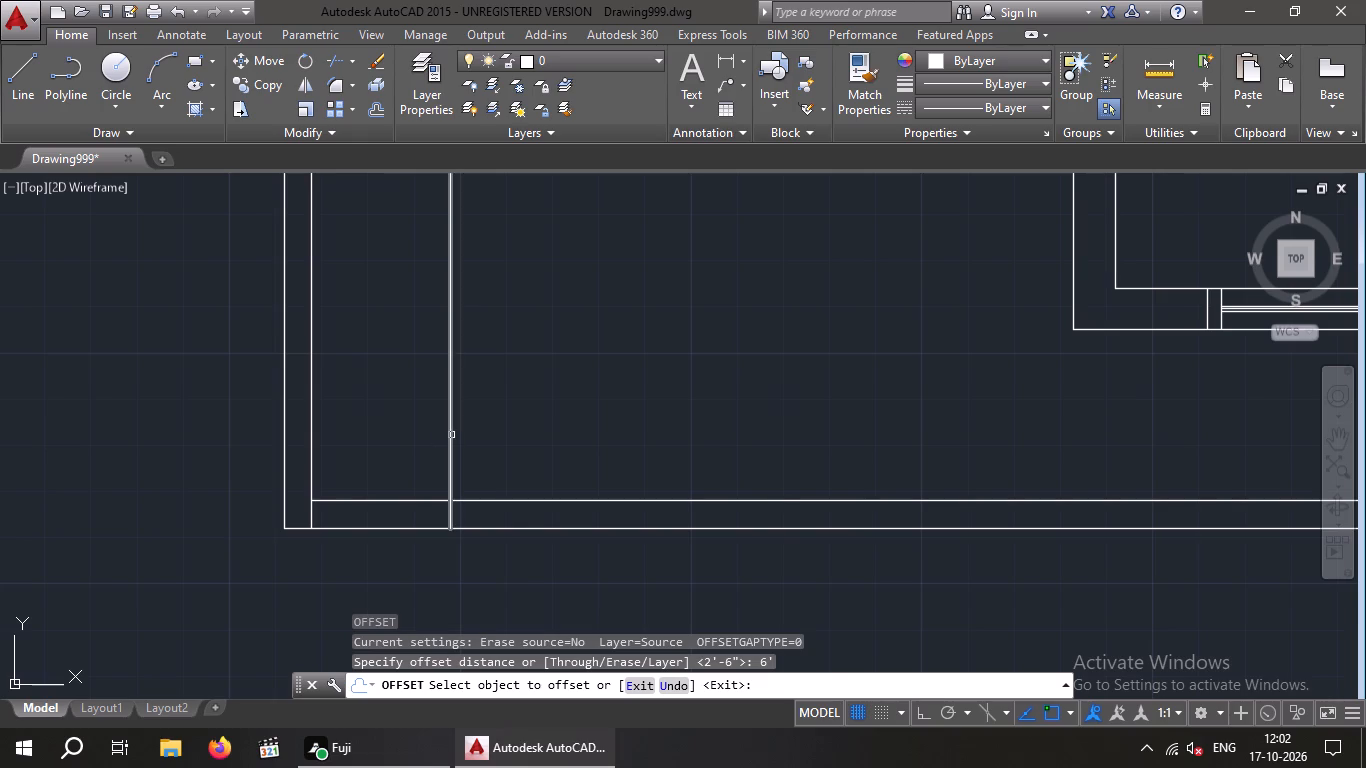
{"action": "left_click", "coordinate": [451, 435]}
{"action": "left_click", "coordinate": [593, 421]}
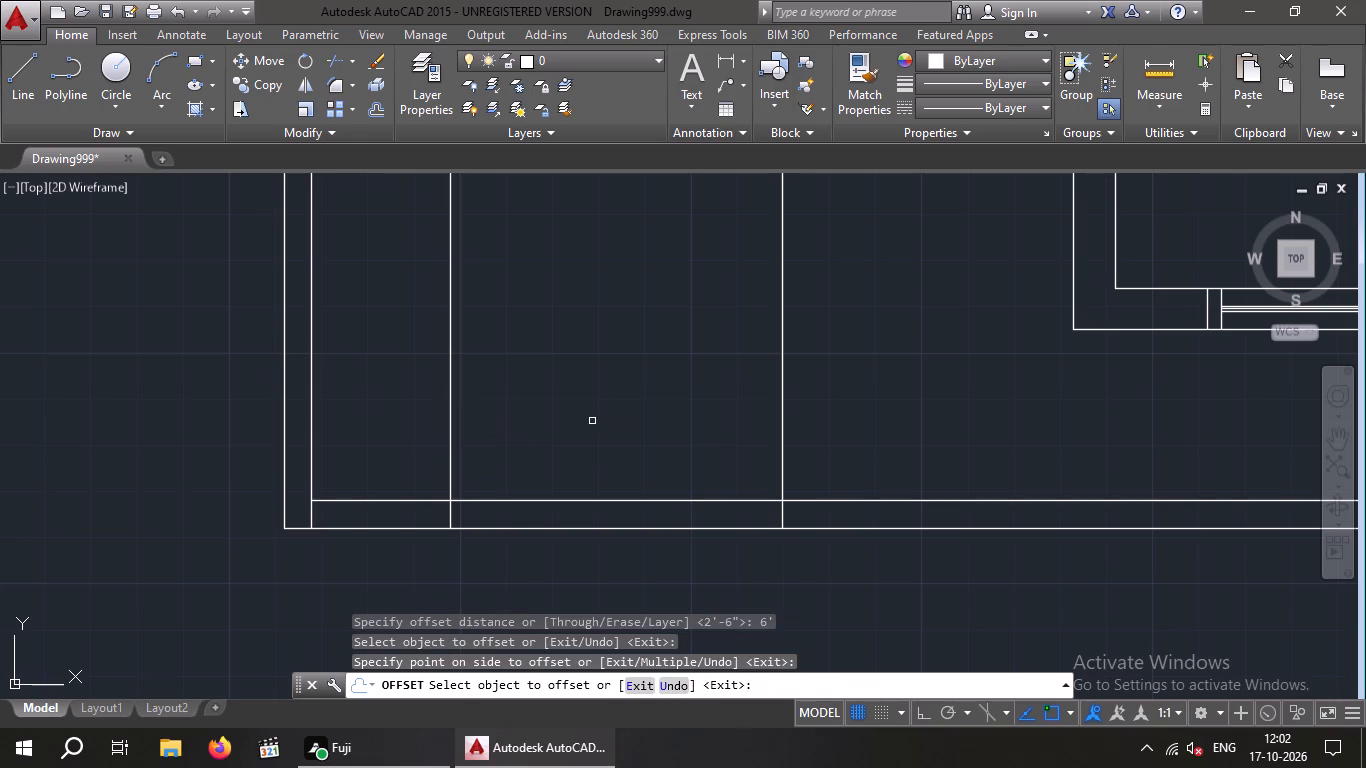
{"action": "key", "text": "Escape"}
{"action": "key", "text": "Escape"}
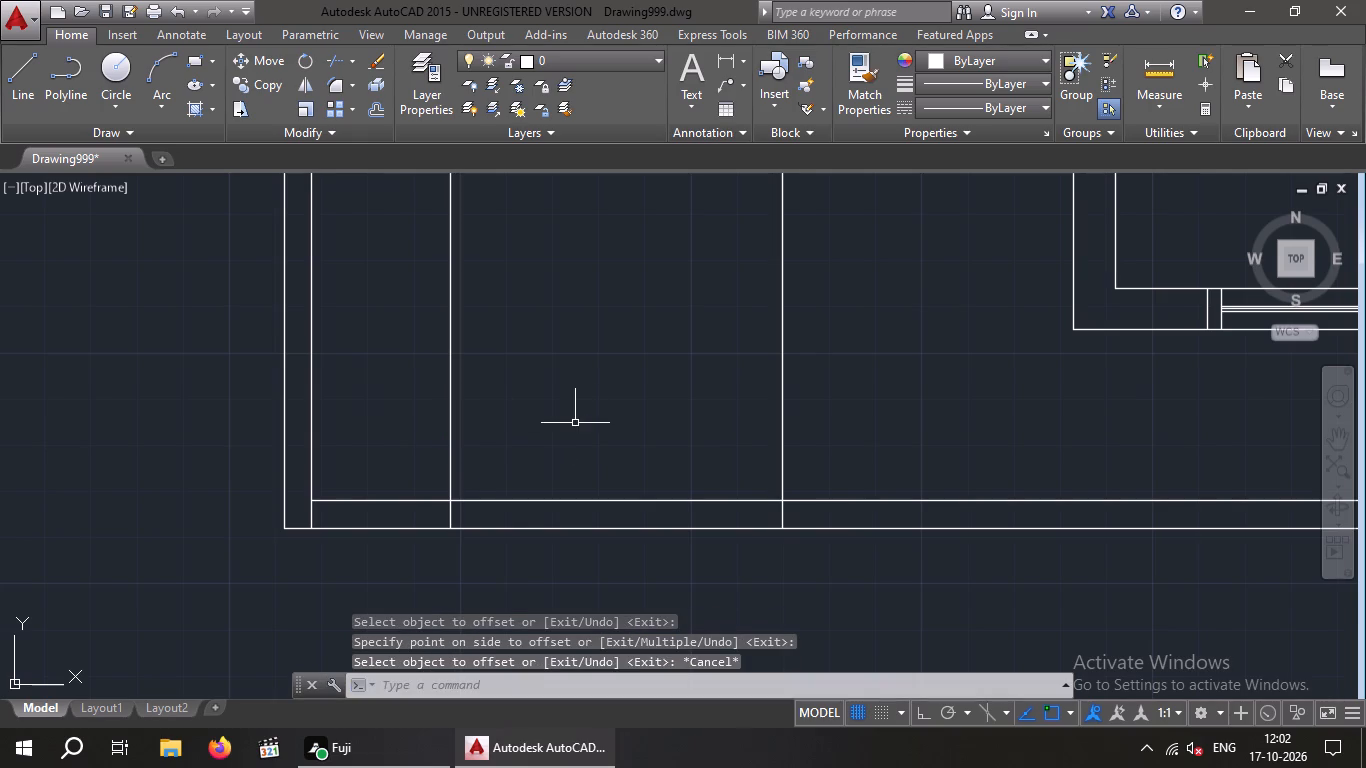
Trim the two offset lines above the front boundary wall and the wall lines between them to open a 6' gate gap.
{"action": "key", "text": "t"}
{"action": "type", "text": "R"}
{"action": "key", "text": "space"}
{"action": "key", "text": "space"}
{"action": "left_click_drag", "start_coordinate": [895, 259], "coordinate": [846, 314]}
{"action": "left_click", "coordinate": [359, 400]}
{"action": "left_click_drag", "start_coordinate": [582, 572], "coordinate": [551, 530]}
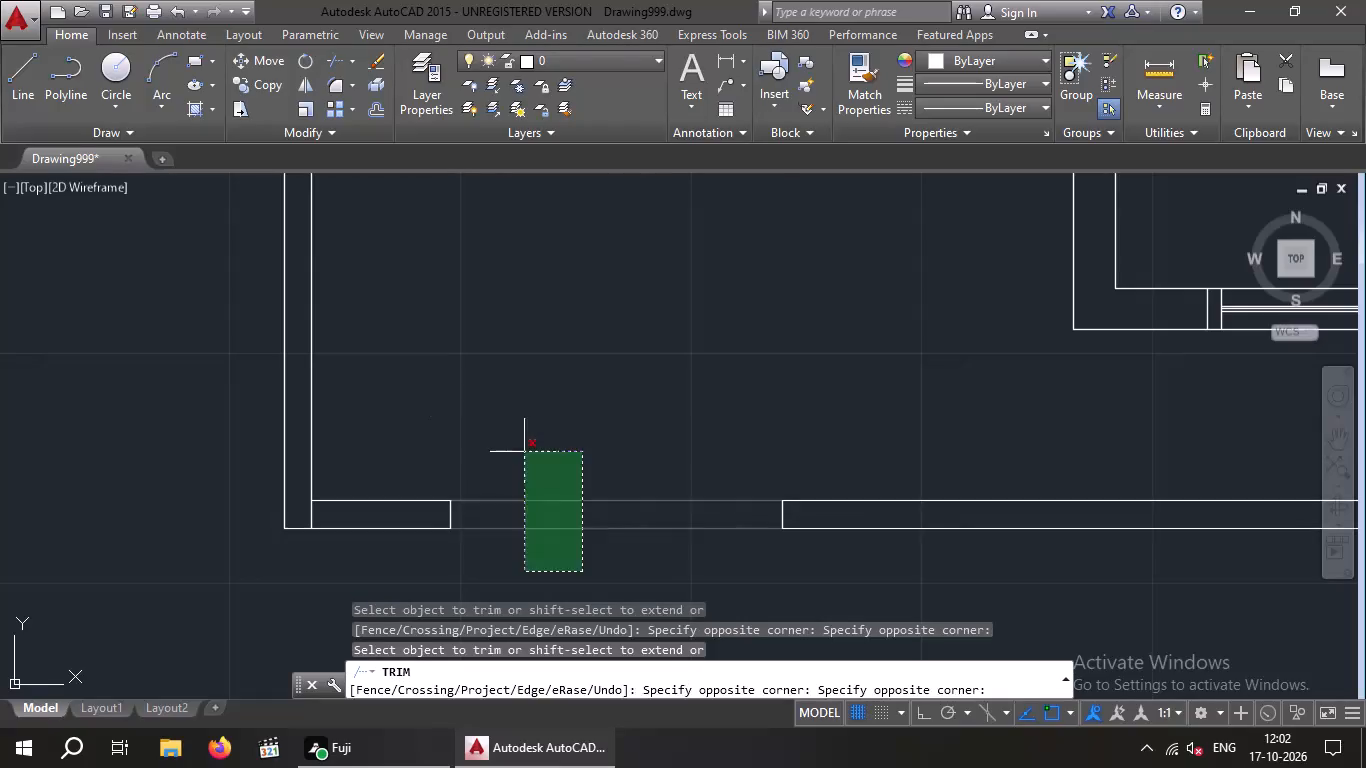
{"action": "left_click", "coordinate": [524, 452]}
Trim the leftover line across the wall junction at the southwest corner so the west and front boundary walls join cleanly.
{"action": "scroll", "coordinate": [547, 442], "scroll_direction": "down", "scroll_amount": 2}
{"action": "scroll", "coordinate": [457, 487], "scroll_direction": "up", "scroll_amount": 4}
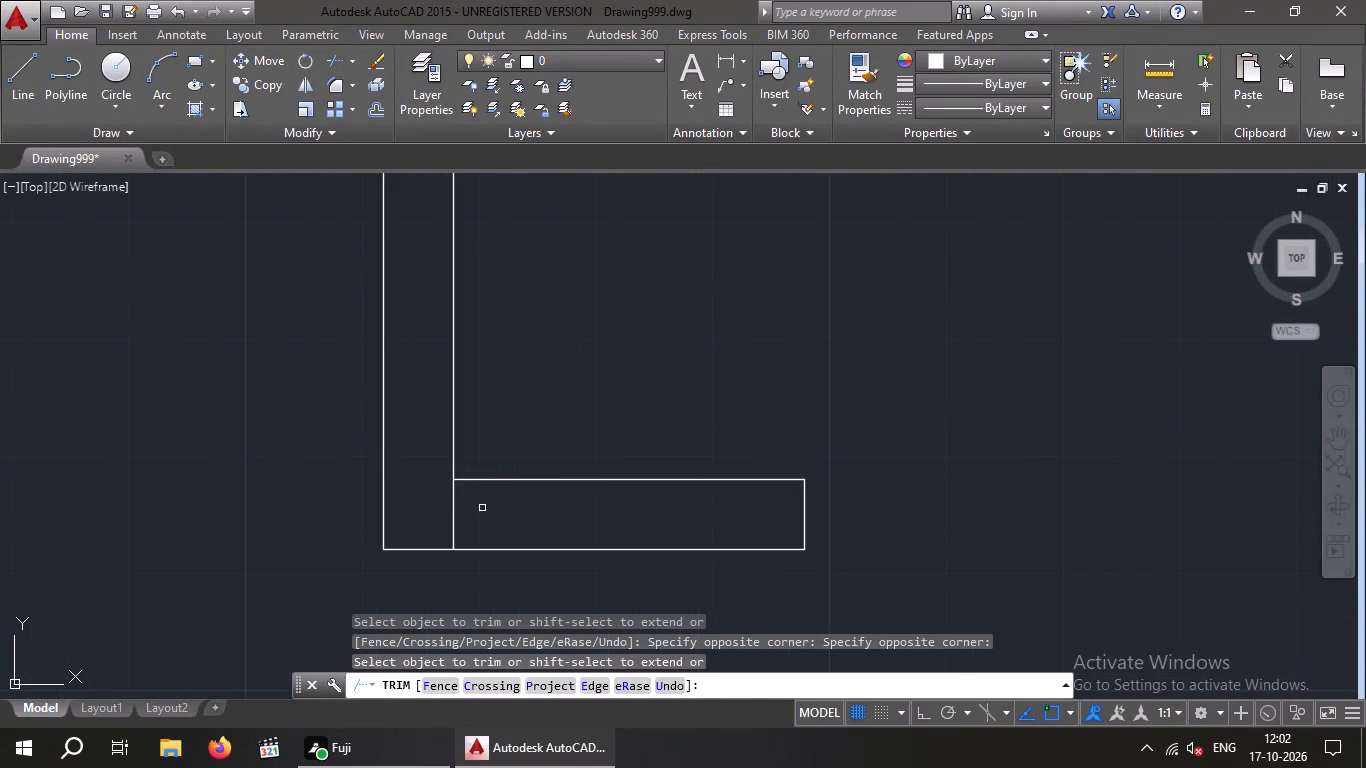
{"action": "left_click_drag", "start_coordinate": [482, 506], "coordinate": [428, 517]}
{"action": "left_click", "coordinate": [426, 517]}
{"action": "scroll", "coordinate": [609, 390], "scroll_direction": "down", "scroll_amount": 4}
{"action": "middle_click_drag", "start_coordinate": [702, 492], "coordinate": [595, 528]}
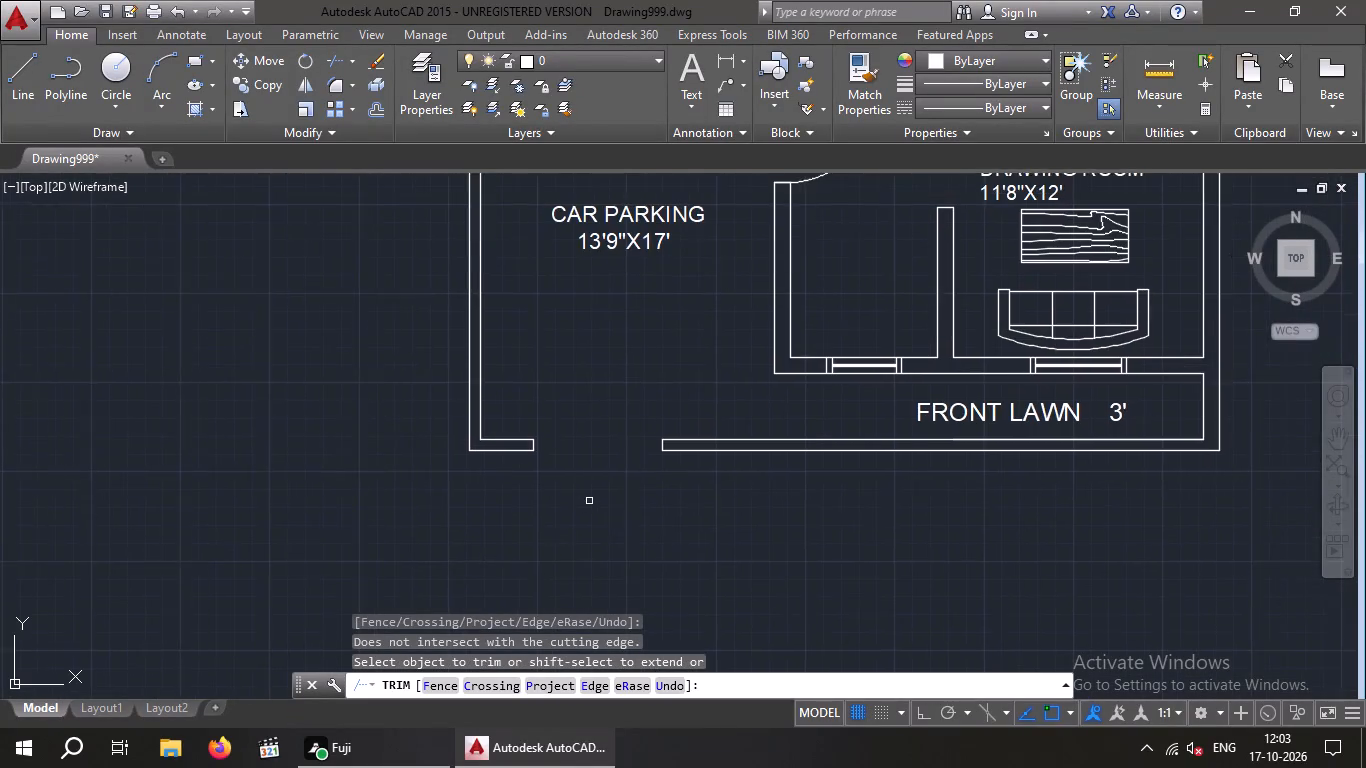
{"action": "scroll", "coordinate": [589, 500], "scroll_direction": "down", "scroll_amount": 1}
{"action": "middle_click_drag", "start_coordinate": [612, 505], "coordinate": [558, 505]}
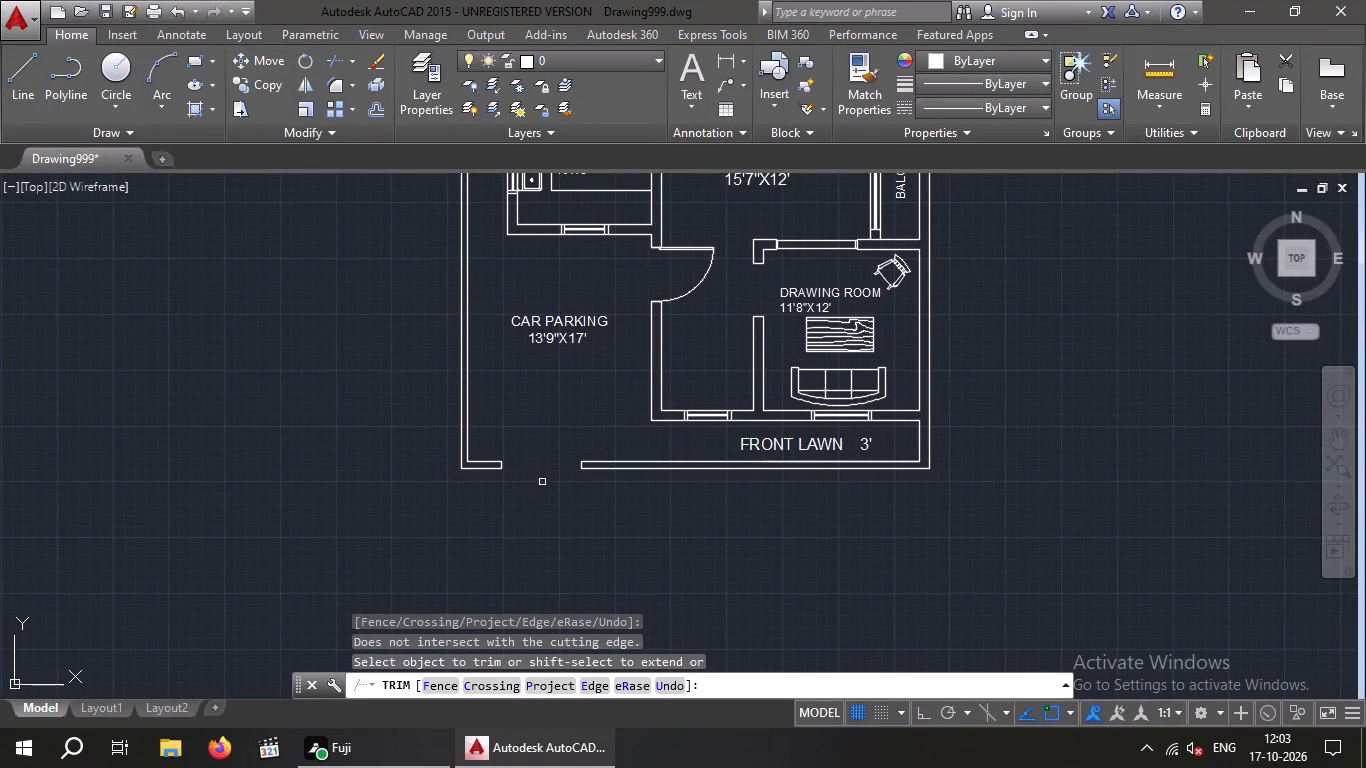
{"action": "key", "text": "Escape"}
{"action": "key", "text": "Escape"}
{"action": "key", "text": "Escape"}
{"action": "key", "text": "Escape"}
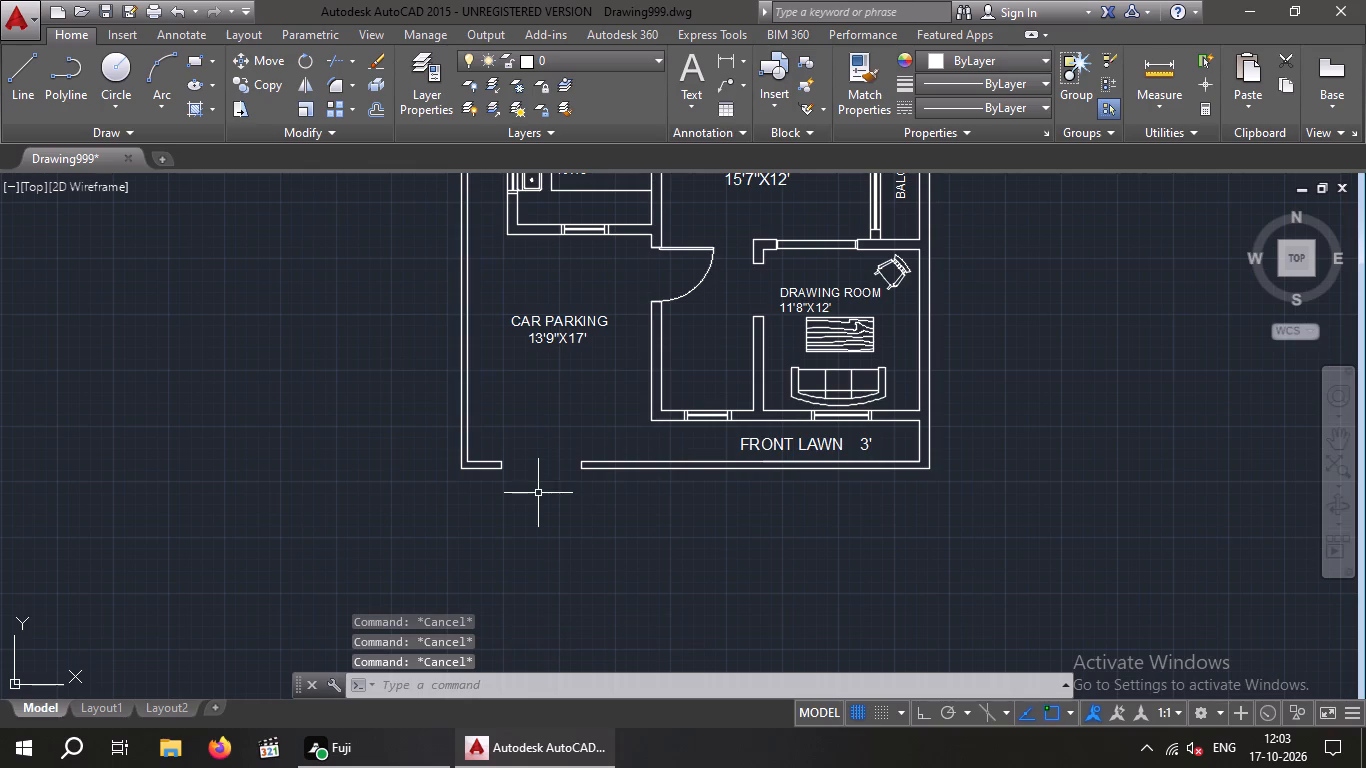
Offset the west end line of the gate opening 1' east into the gap.
{"action": "scroll", "coordinate": [538, 493], "scroll_direction": "down", "scroll_amount": 2}
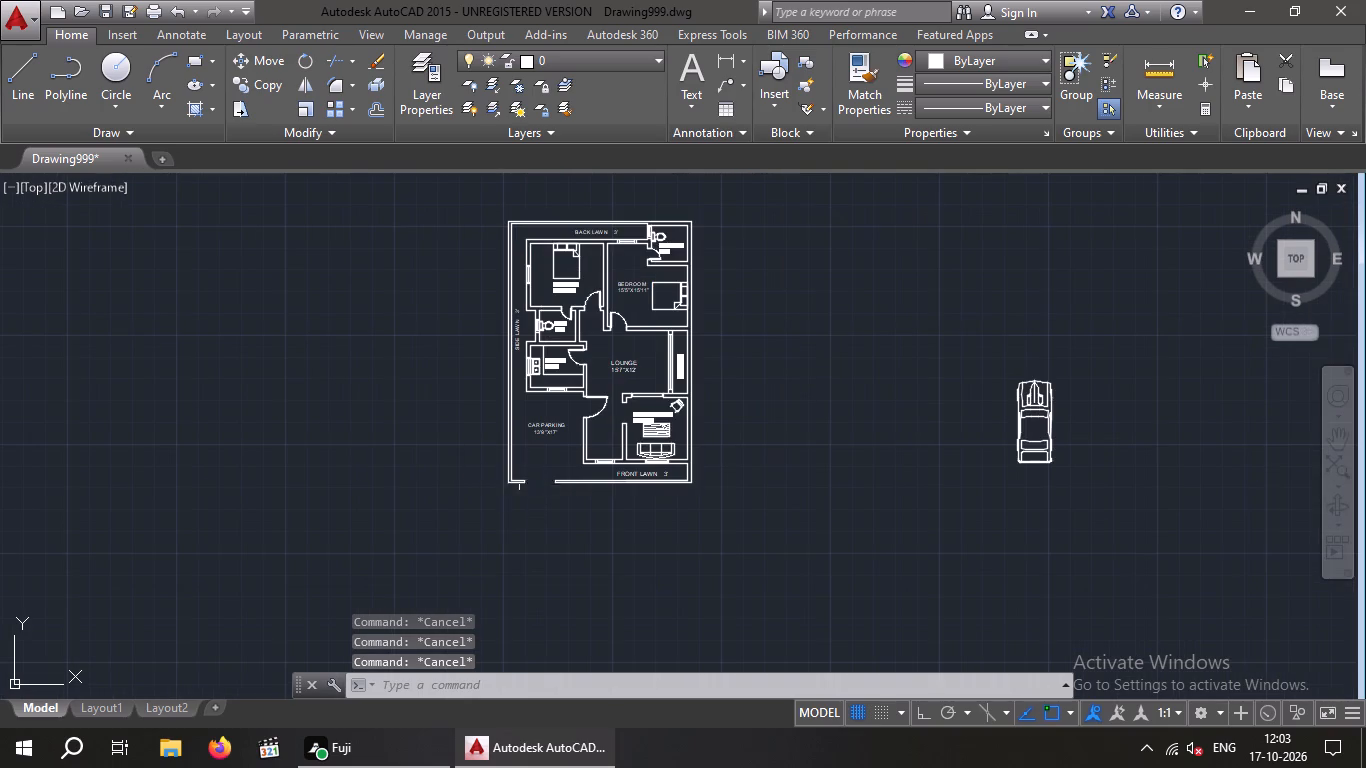
{"action": "scroll", "coordinate": [522, 487], "scroll_direction": "up", "scroll_amount": 5}
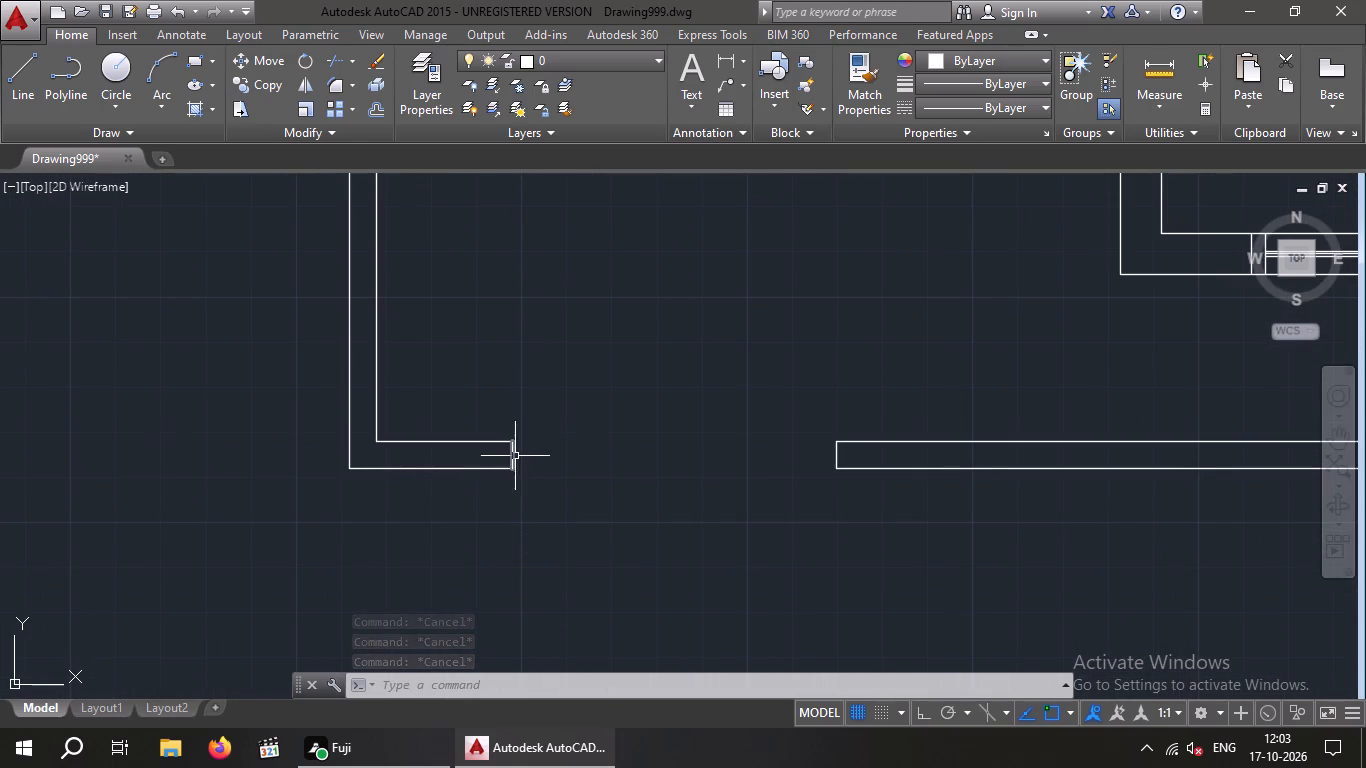
{"action": "key", "text": "o"}
{"action": "key", "text": "Return"}
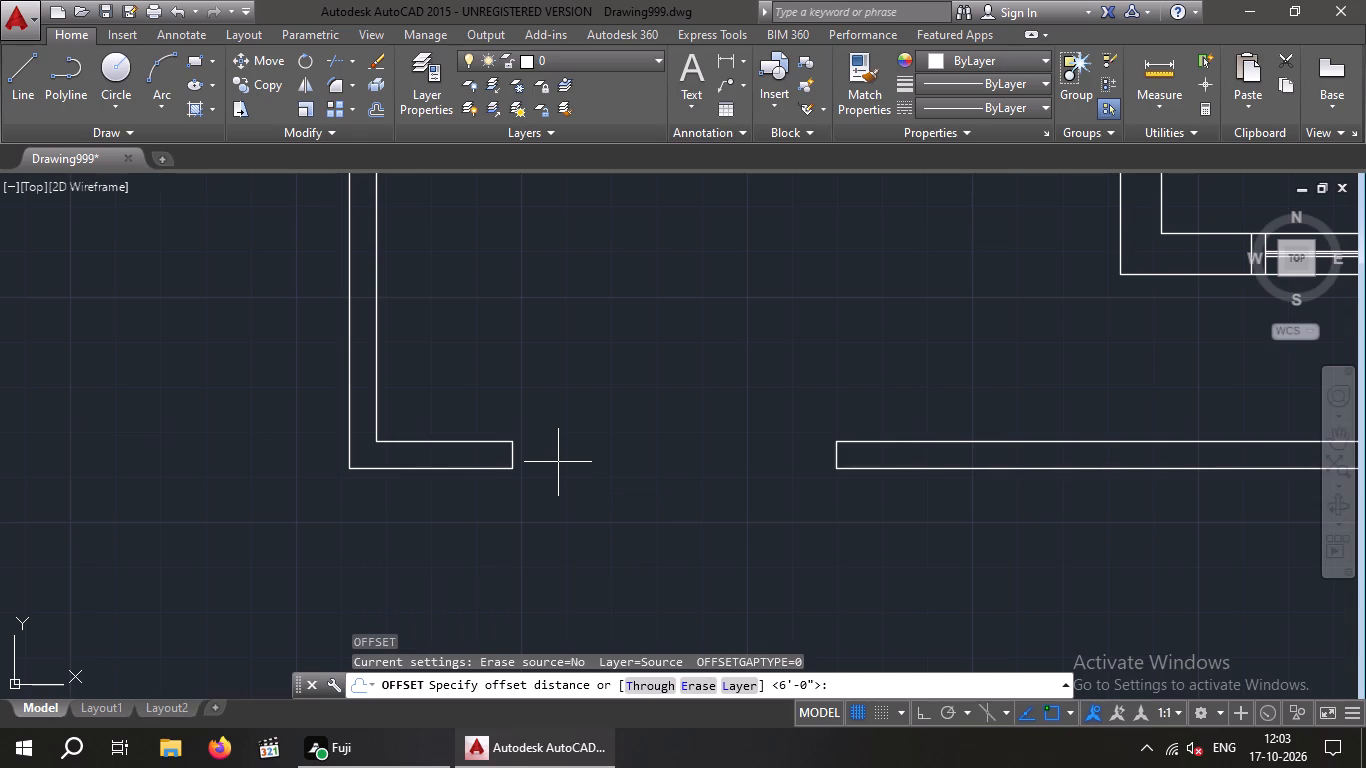
{"action": "key", "text": "1"}
{"action": "key", "text": "apostrophe"}
{"action": "key", "text": "Return"}
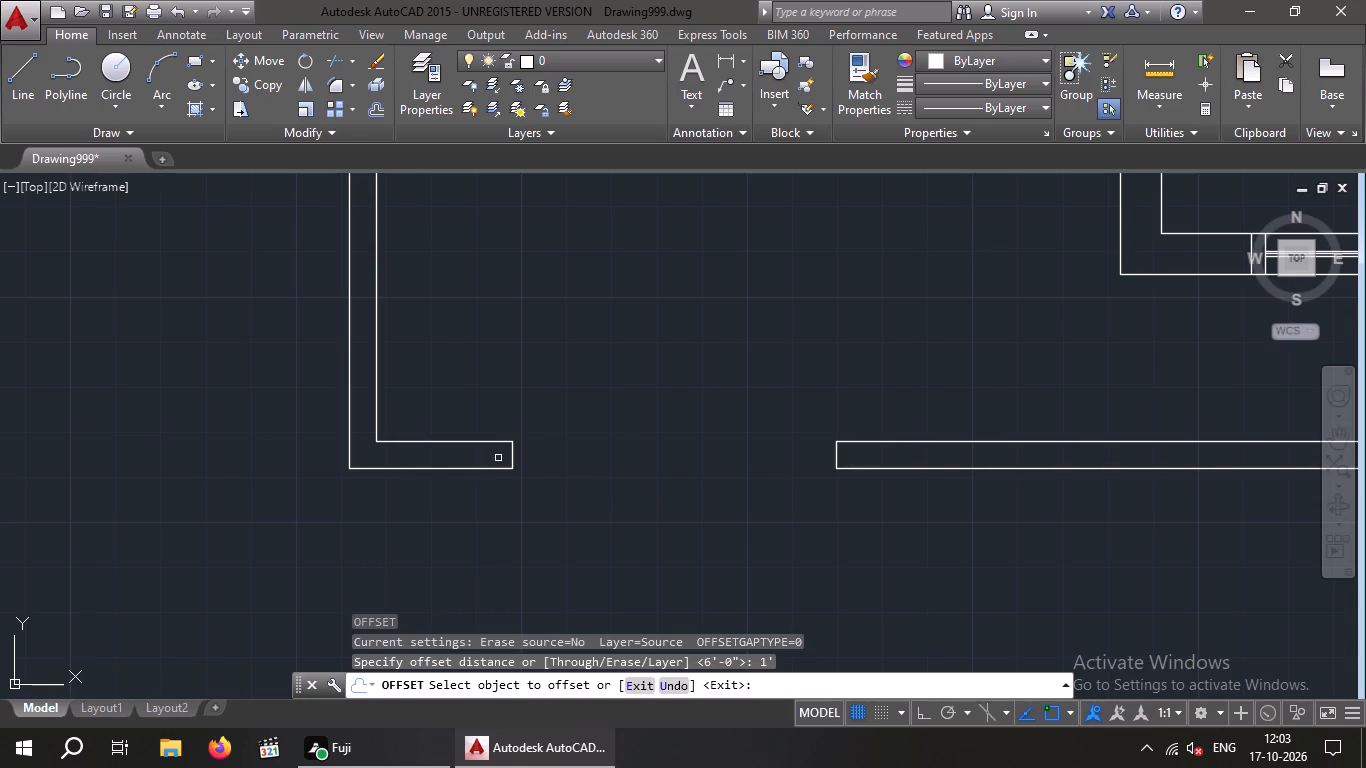
{"action": "left_click", "coordinate": [511, 456]}
{"action": "left_click", "coordinate": [583, 456]}
{"action": "key", "text": "Escape"}
{"action": "key", "text": "Escape"}
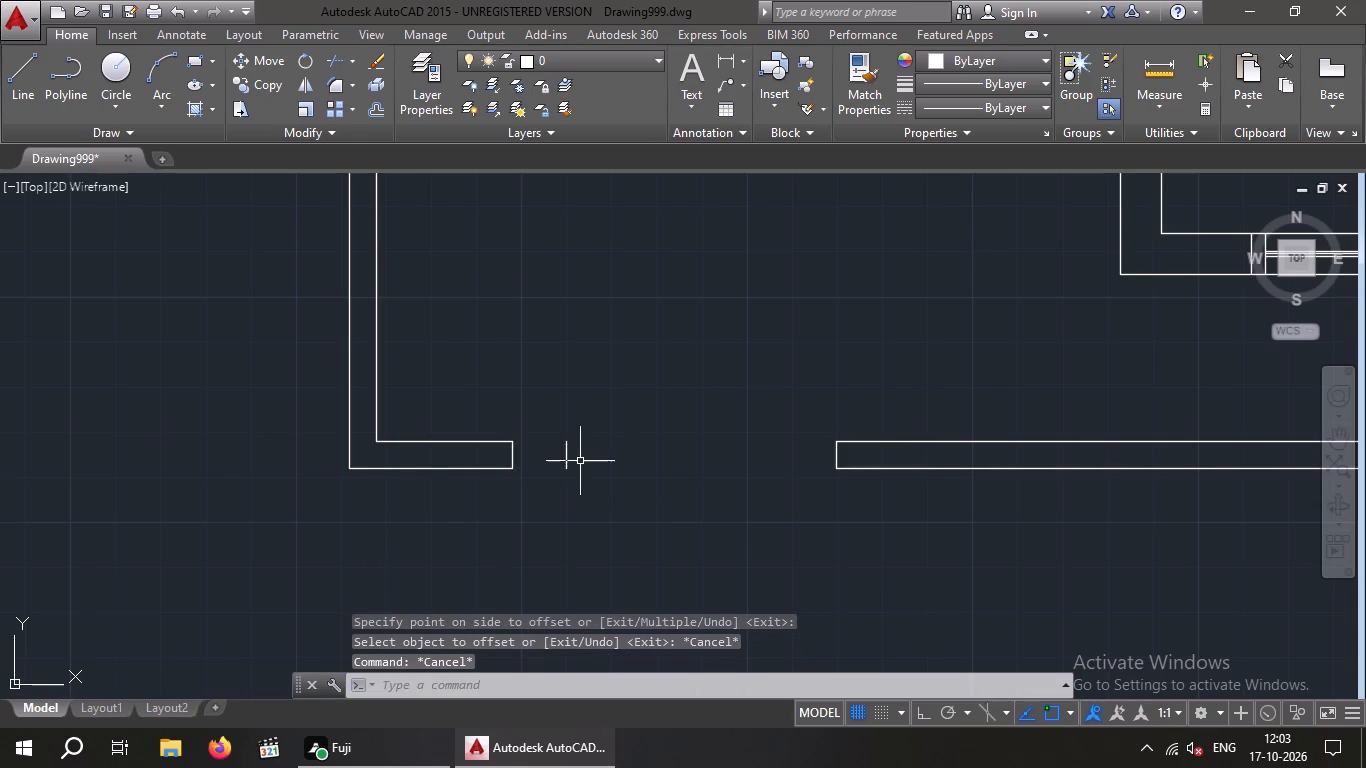
Extend both lines of the front wall's short western segment to the new end line in the gate opening.
{"action": "key", "text": "e"}
{"action": "type", "text": "X"}
{"action": "key", "text": "space"}
{"action": "key", "text": "space"}
{"action": "left_click", "coordinate": [466, 527]}
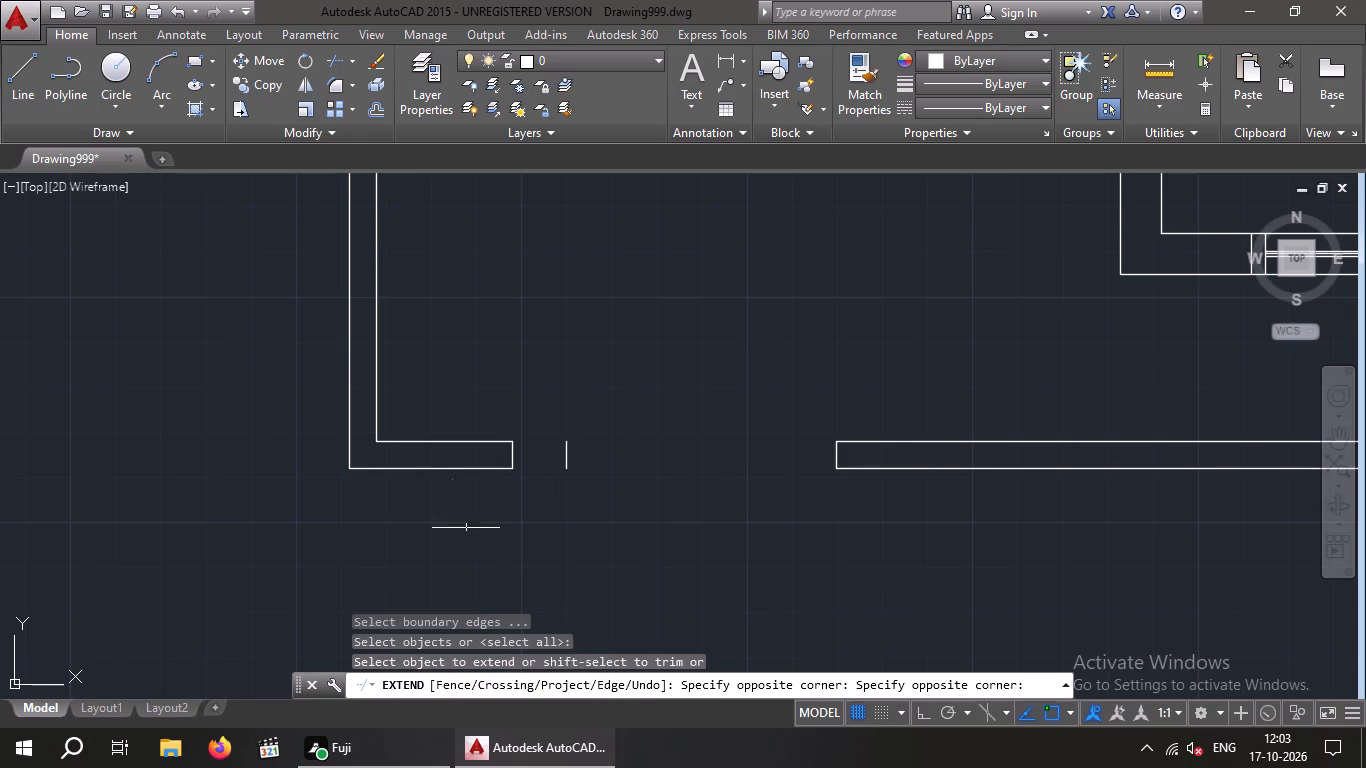
{"action": "left_click", "coordinate": [428, 393]}
{"action": "key", "text": "Escape"}
Erase the old west end line of the gate opening, inside the front wall's extended western segment.
{"action": "scroll", "coordinate": [511, 452], "scroll_direction": "up", "scroll_amount": 2}
{"action": "left_click_drag", "start_coordinate": [546, 451], "coordinate": [449, 472]}
{"action": "scroll", "coordinate": [546, 451], "scroll_direction": "up", "scroll_amount": 1}
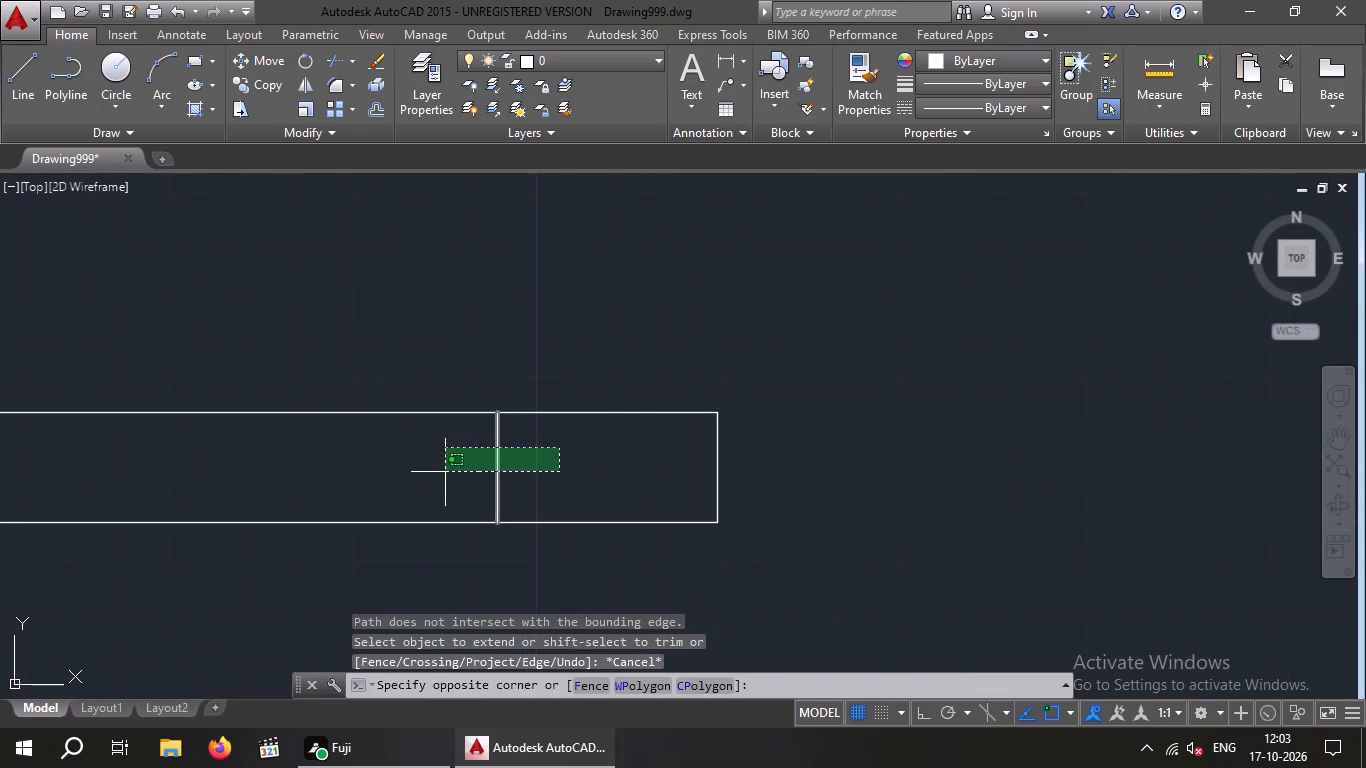
{"action": "left_click", "coordinate": [445, 472]}
{"action": "key", "text": "Delete"}
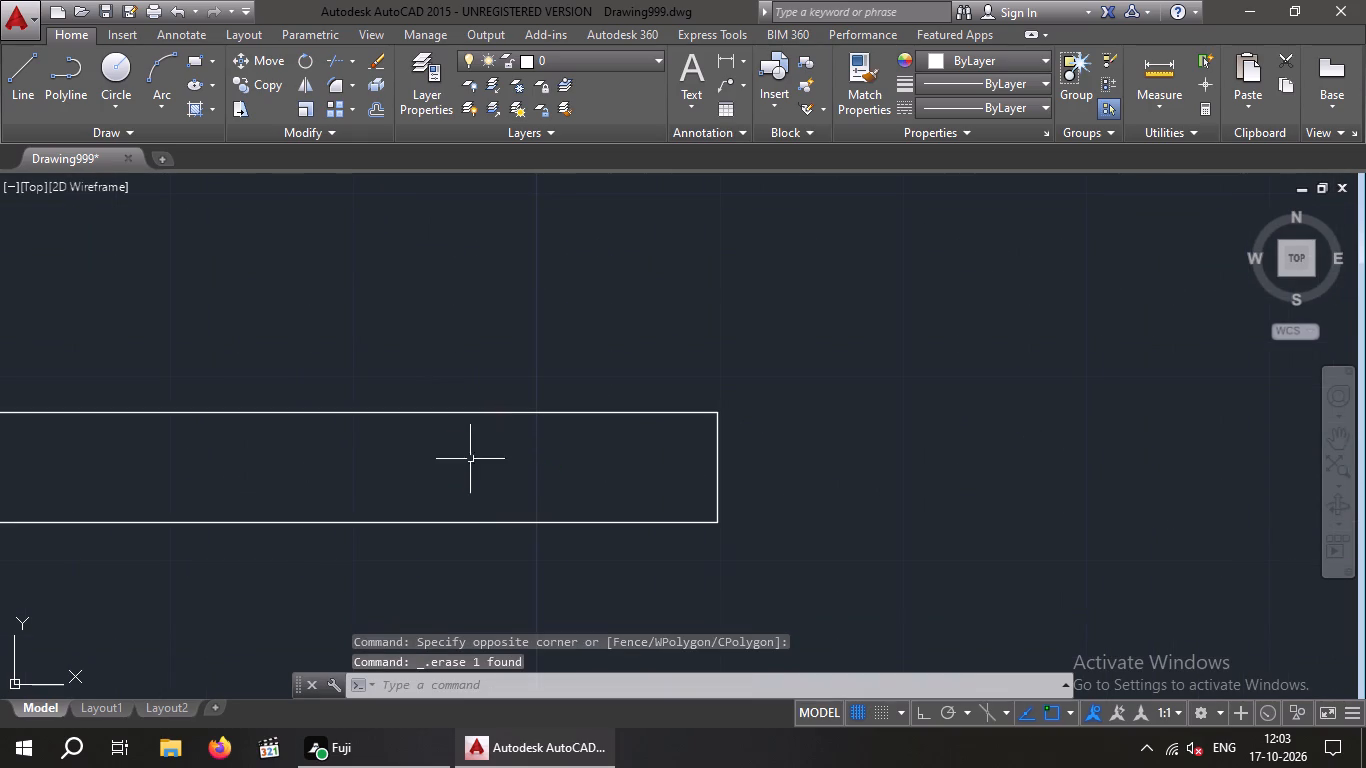
{"action": "scroll", "coordinate": [473, 458], "scroll_direction": "down", "scroll_amount": 3}
{"action": "key", "text": "Escape"}
Offset the new west end line of the gate opening 6' east onto the eastern part of the front wall.
{"action": "key", "text": "o"}
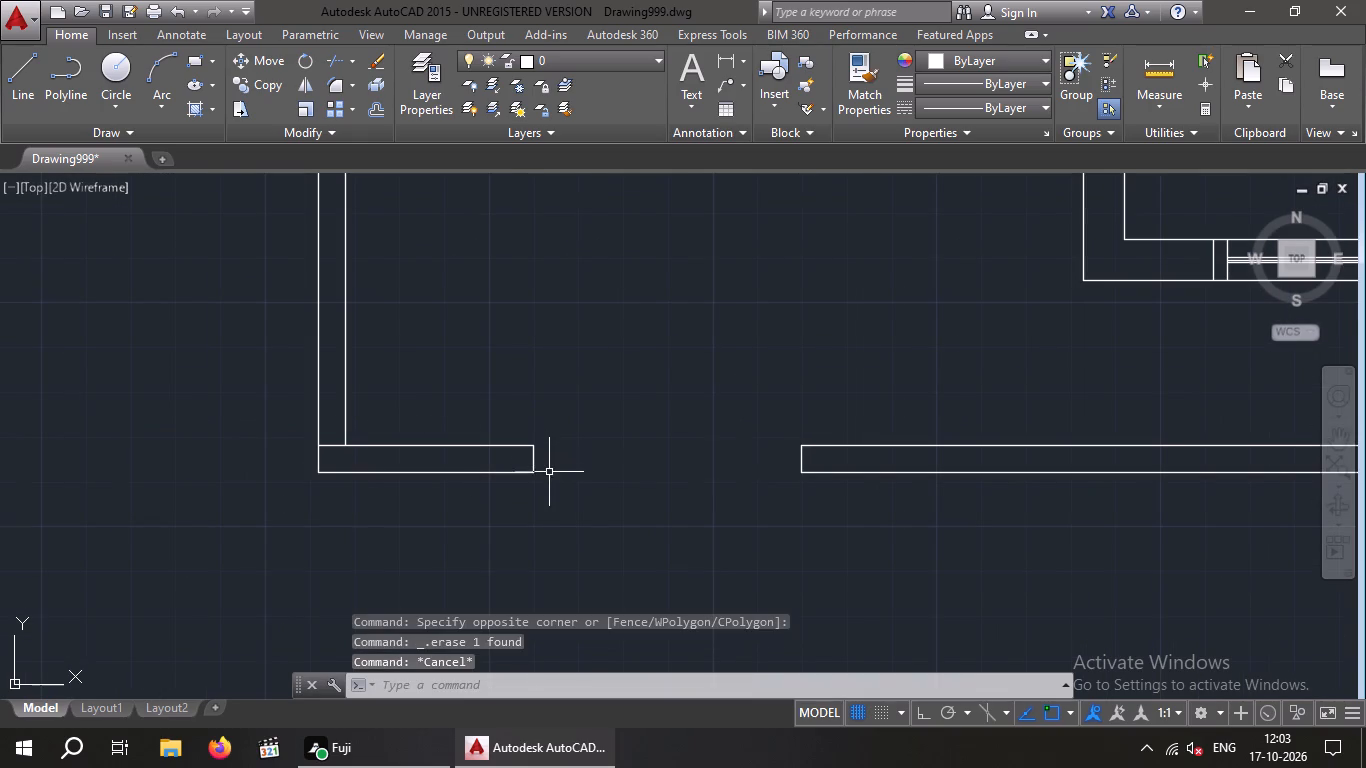
{"action": "key", "text": "Return"}
{"action": "key", "text": "6"}
{"action": "key", "text": "apostrophe"}
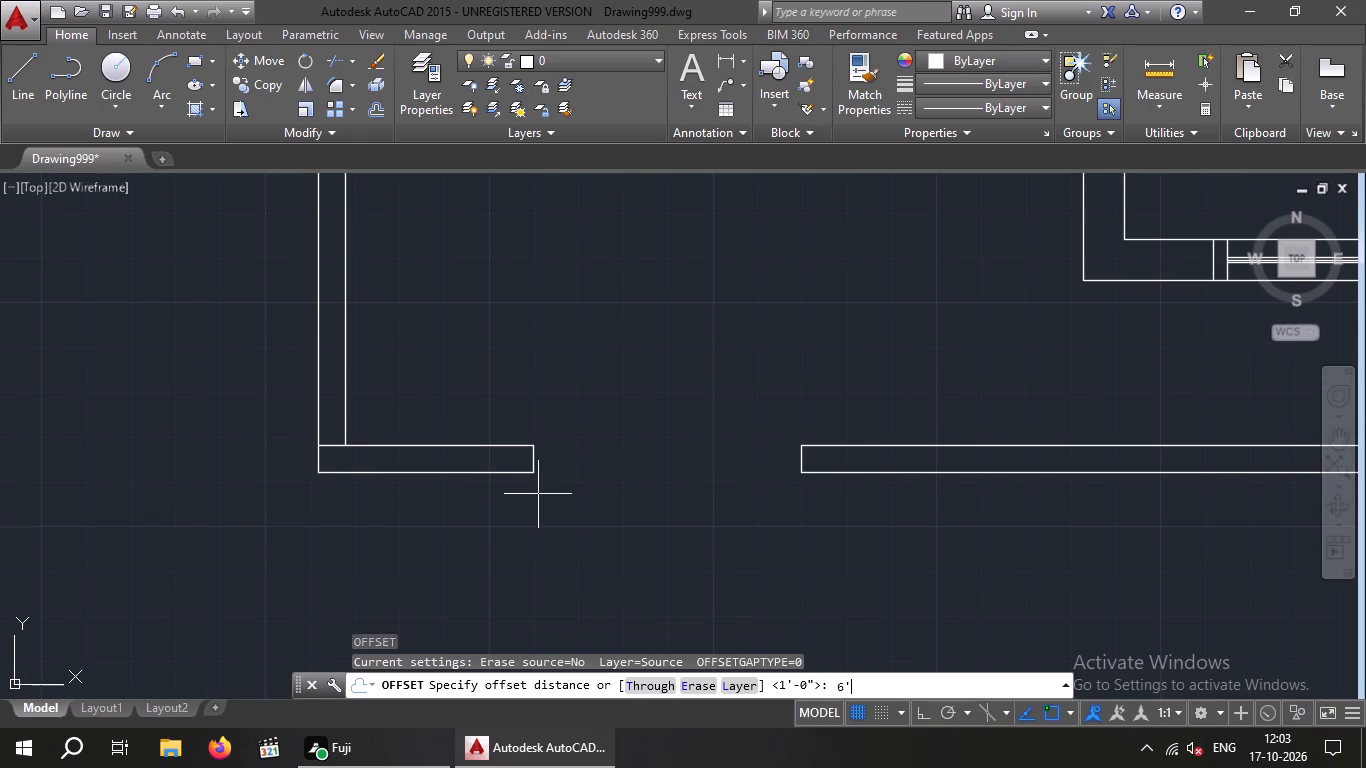
{"action": "key", "text": "Return"}
{"action": "left_click_drag", "start_coordinate": [533, 461], "coordinate": [595, 463]}
{"action": "left_click", "coordinate": [800, 463]}
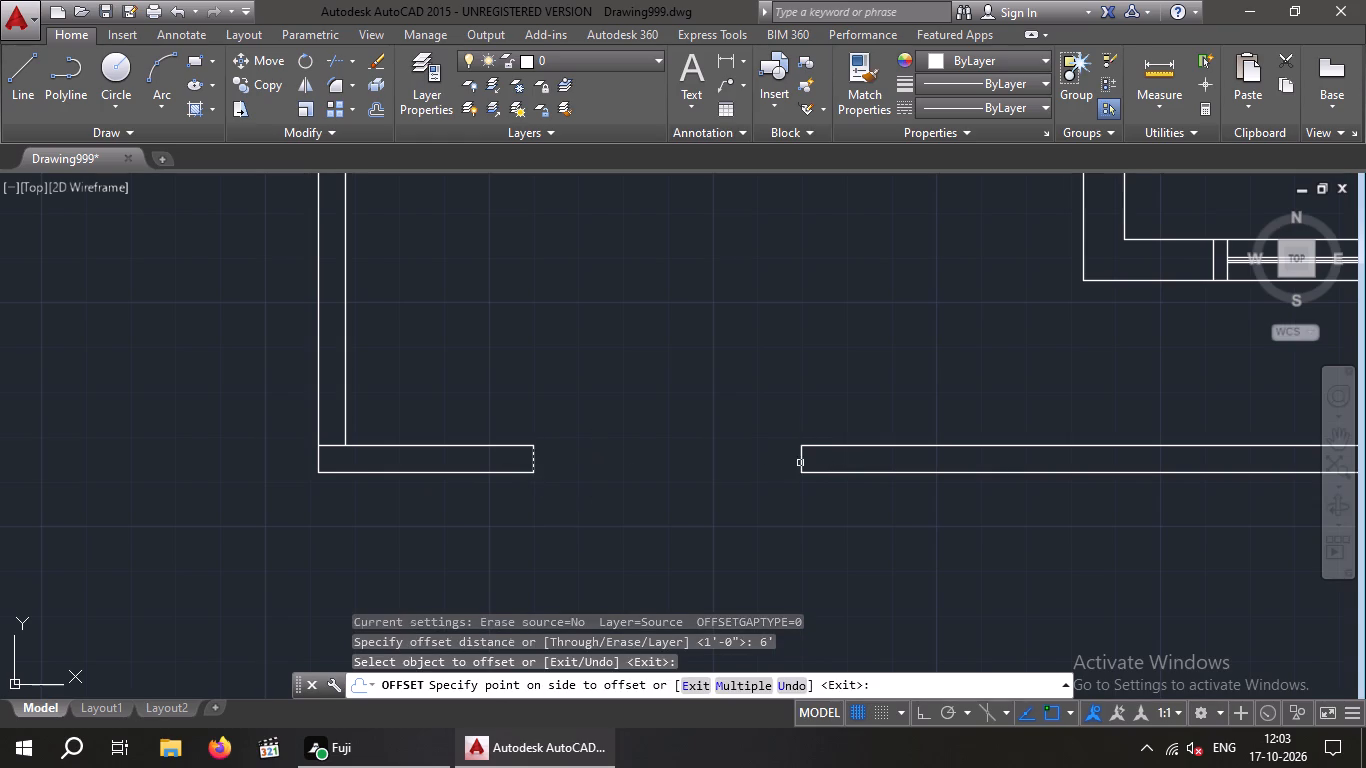
{"action": "key", "text": "Escape"}
{"action": "key", "text": "Escape"}
Erase the old east end line of the gate opening.
{"action": "scroll", "coordinate": [792, 458], "scroll_direction": "up", "scroll_amount": 2}
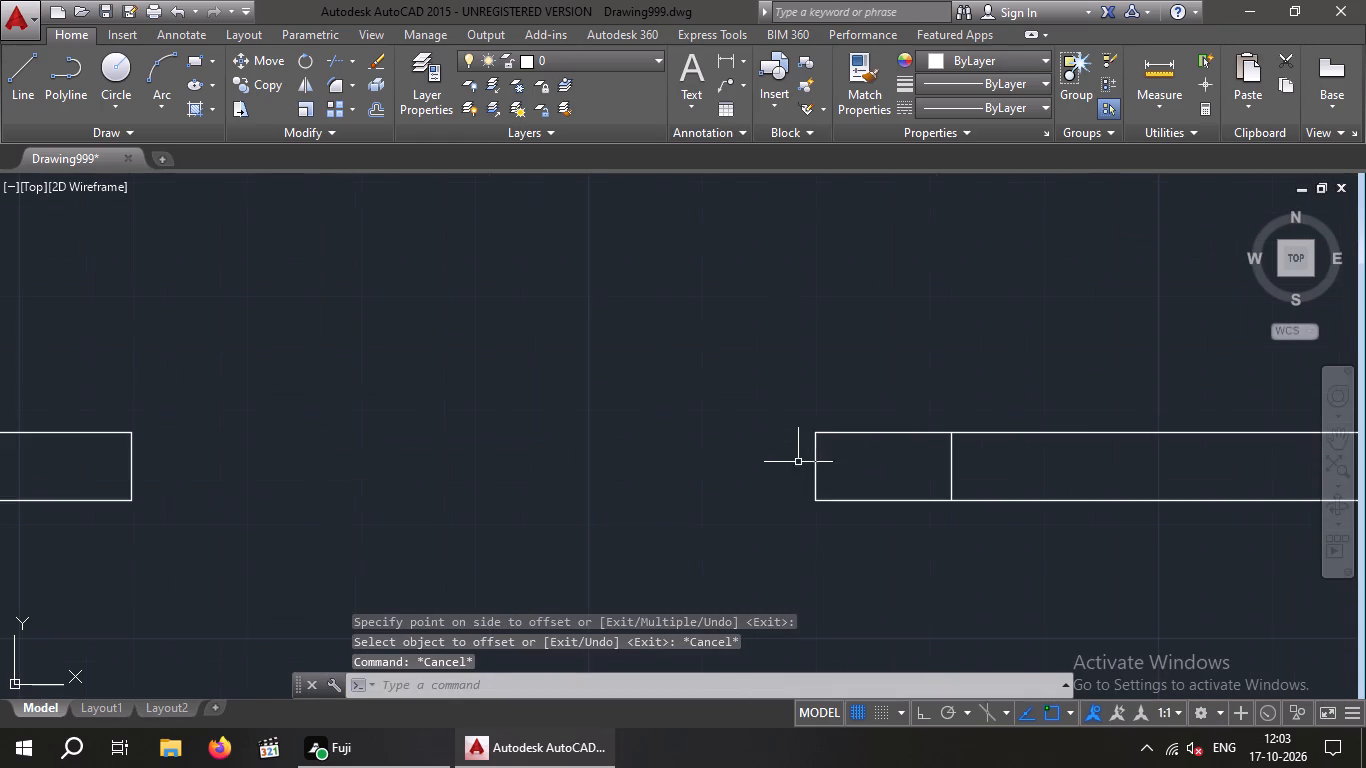
{"action": "left_click", "coordinate": [812, 465]}
{"action": "key", "text": "Delete"}
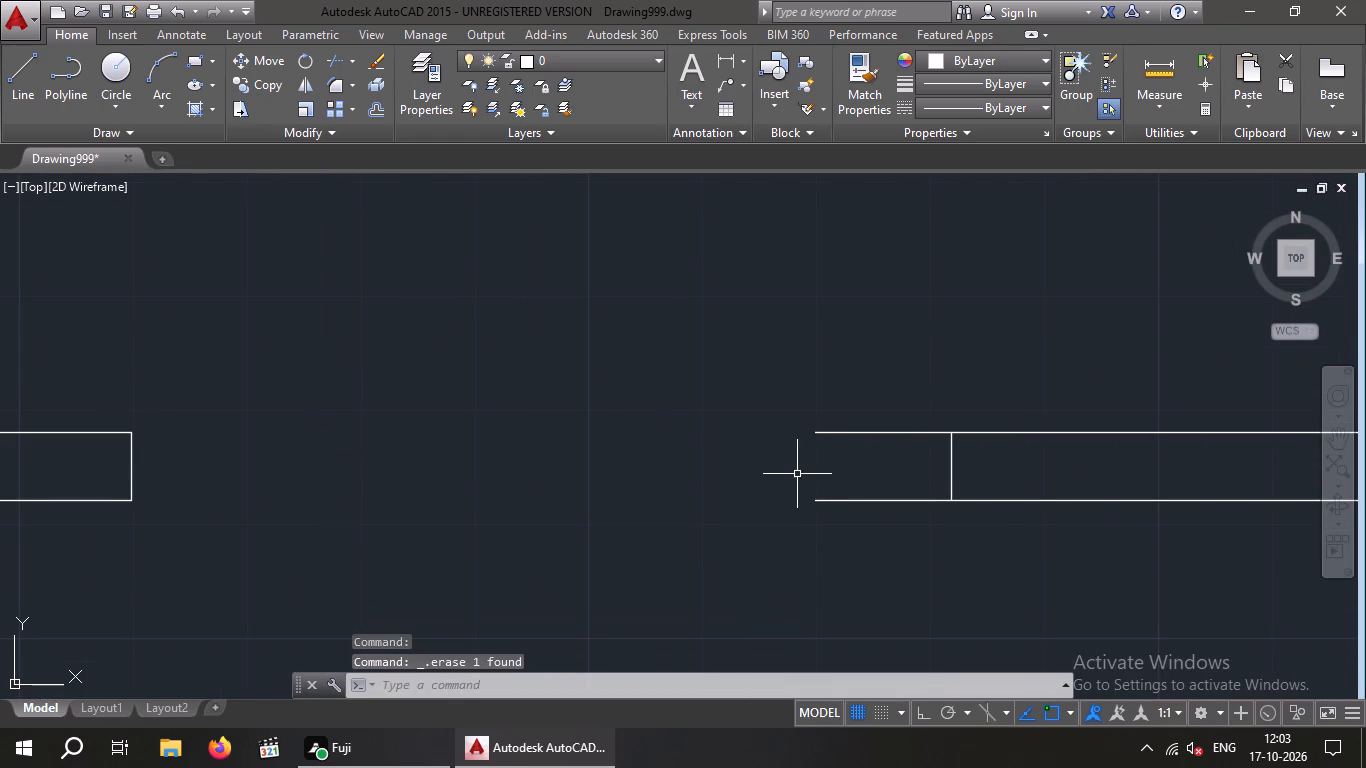
{"action": "key", "text": "Escape"}
{"action": "key", "text": "Escape"}
Trim both front wall lines projecting west of the new east end line of the gate opening.
{"action": "type", "text": "TR"}
{"action": "key", "text": "space"}
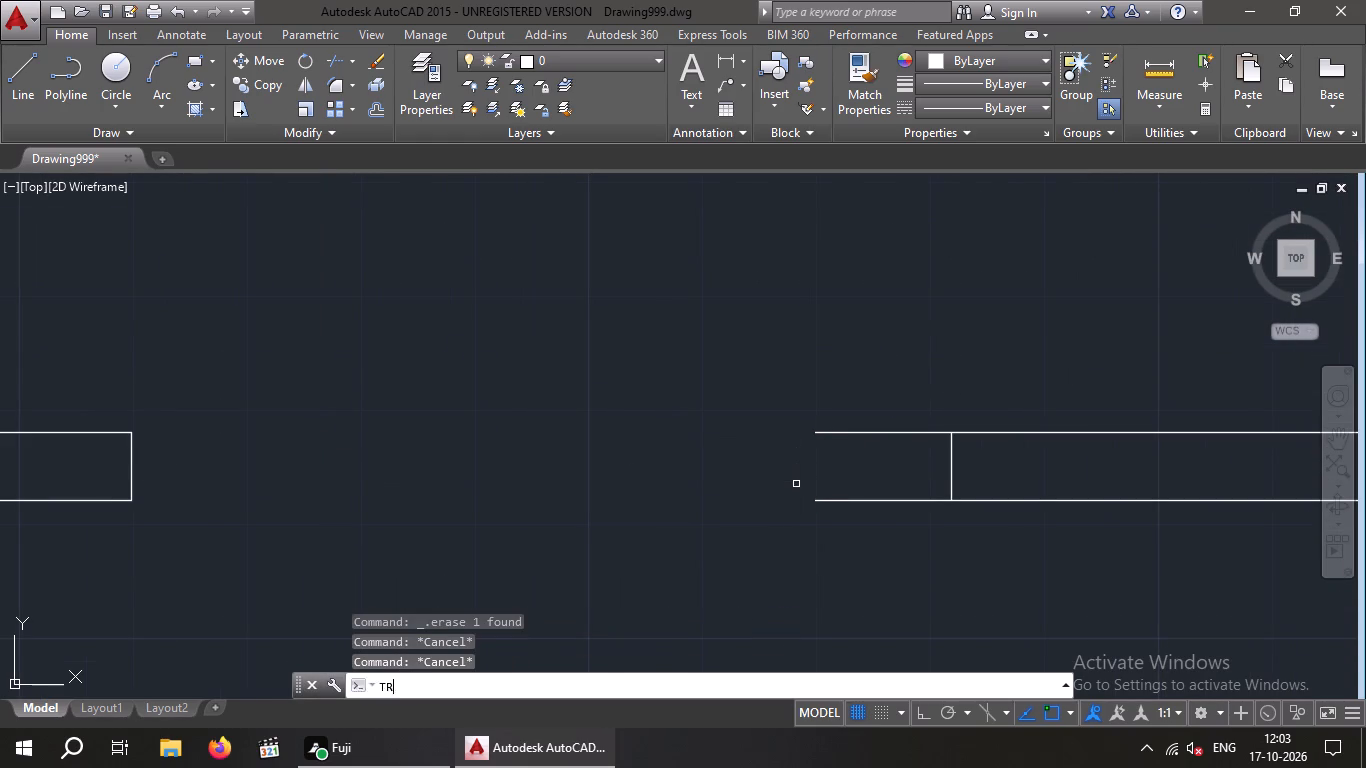
{"action": "key", "text": "space"}
{"action": "left_click_drag", "start_coordinate": [880, 550], "coordinate": [842, 499]}
{"action": "left_click", "coordinate": [828, 417]}
{"action": "scroll", "coordinate": [817, 421], "scroll_direction": "down", "scroll_amount": 3}
{"action": "key", "text": "Escape"}
{"action": "key", "text": "Escape"}
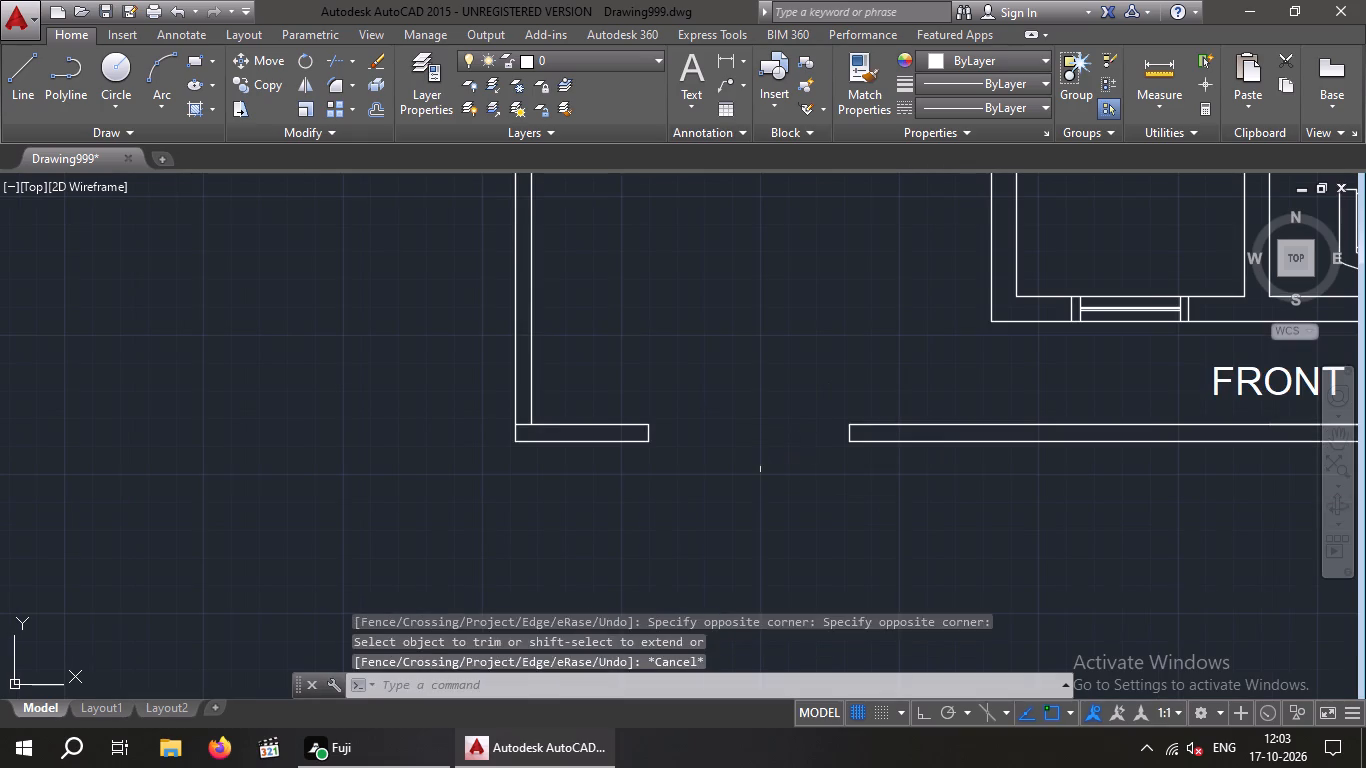
Trim the leftover line across the southwest corner so the west and front boundary walls join cleanly.
{"action": "scroll", "coordinate": [520, 433], "scroll_direction": "up", "scroll_amount": 4}
{"action": "left_click_drag", "start_coordinate": [525, 426], "coordinate": [517, 415]}
{"action": "left_click", "coordinate": [502, 356]}
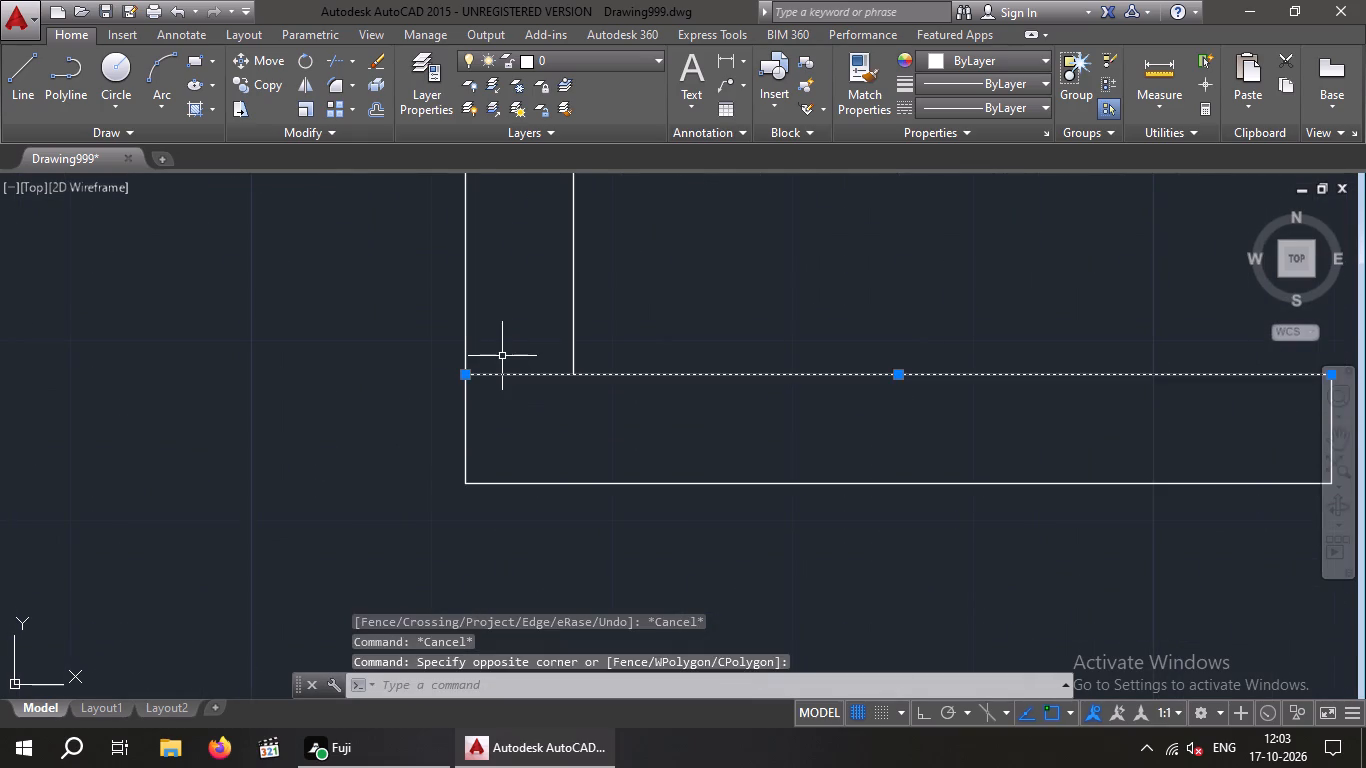
{"action": "key", "text": "Escape"}
{"action": "key", "text": "t"}
{"action": "key", "text": "r"}
{"action": "key", "text": "space"}
{"action": "key", "text": "space"}
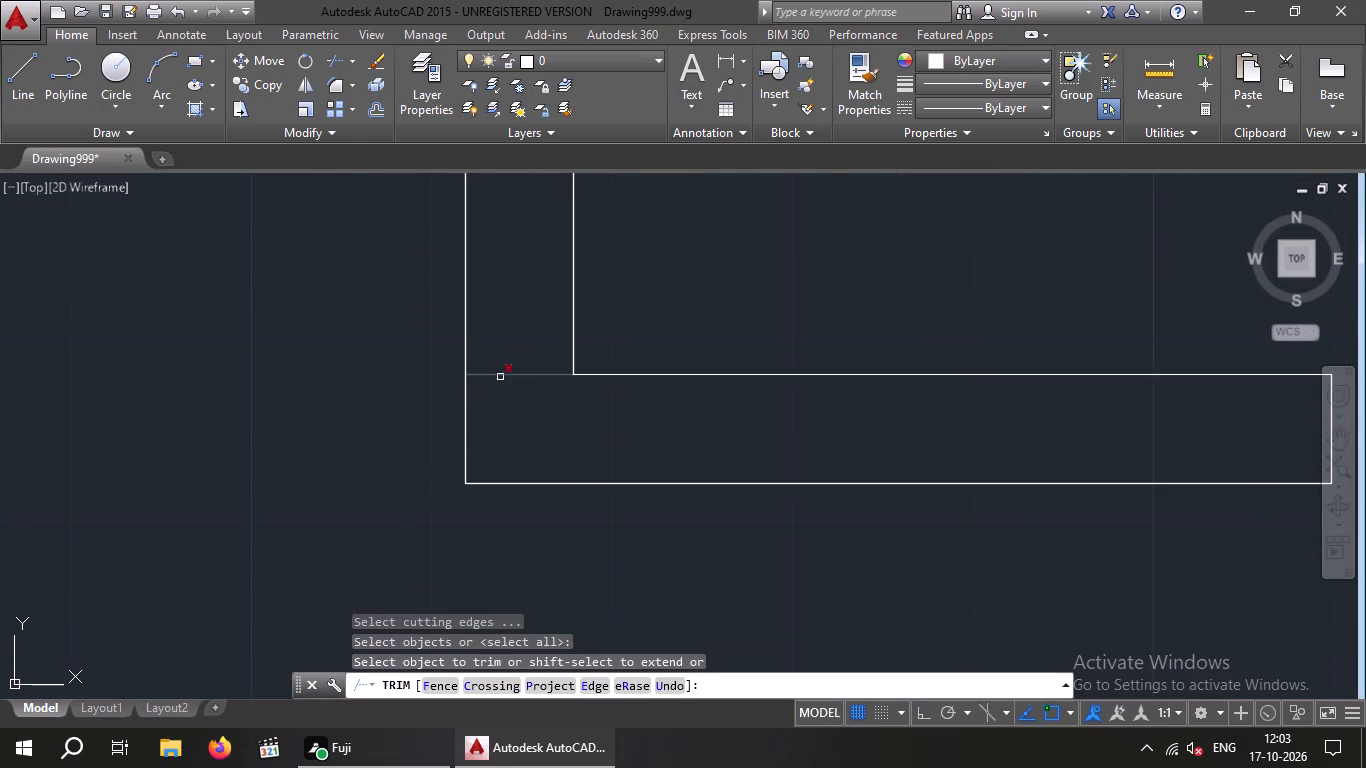
{"action": "left_click_drag", "start_coordinate": [529, 410], "coordinate": [511, 388]}
{"action": "left_click", "coordinate": [507, 346]}
{"action": "scroll", "coordinate": [505, 354], "scroll_direction": "down", "scroll_amount": 4}
{"action": "key", "text": "Escape"}
{"action": "key", "text": "Escape"}
{"action": "scroll", "coordinate": [472, 454], "scroll_direction": "down", "scroll_amount": 2}
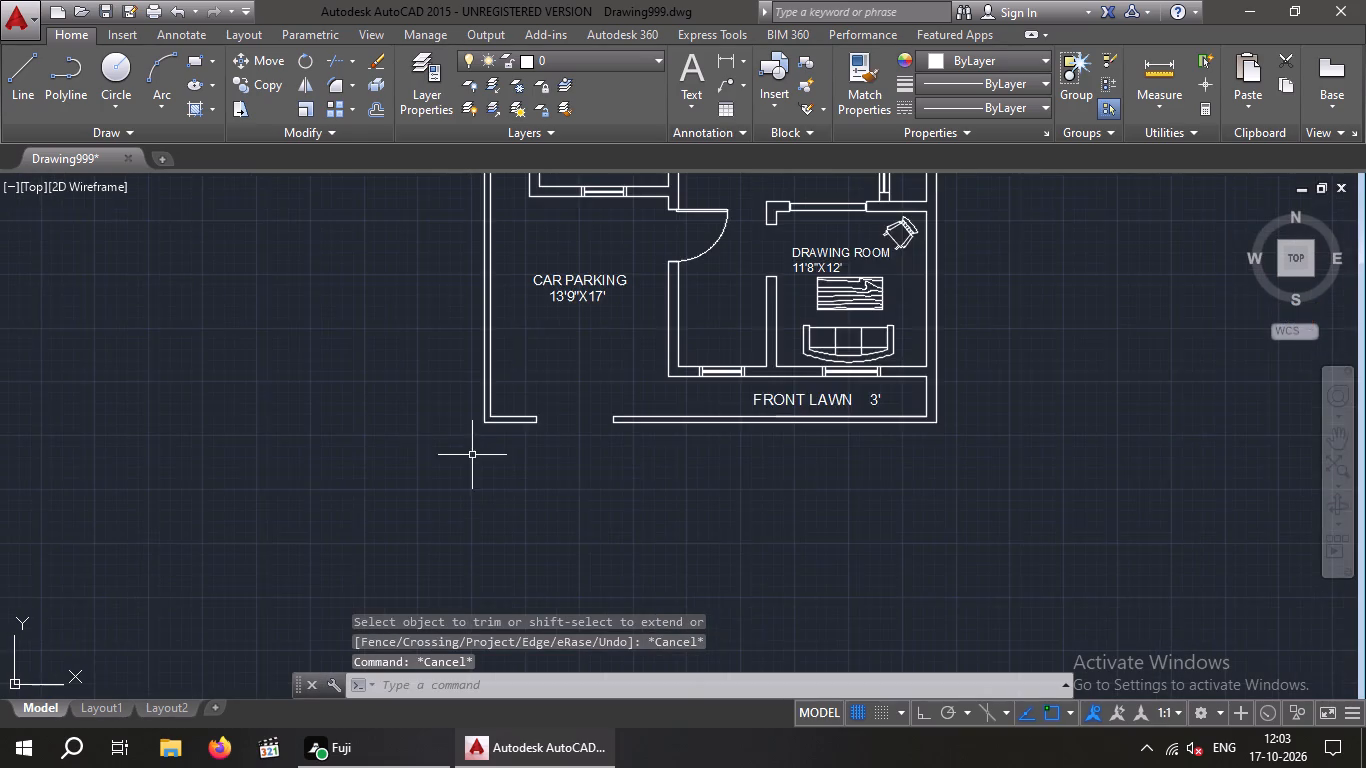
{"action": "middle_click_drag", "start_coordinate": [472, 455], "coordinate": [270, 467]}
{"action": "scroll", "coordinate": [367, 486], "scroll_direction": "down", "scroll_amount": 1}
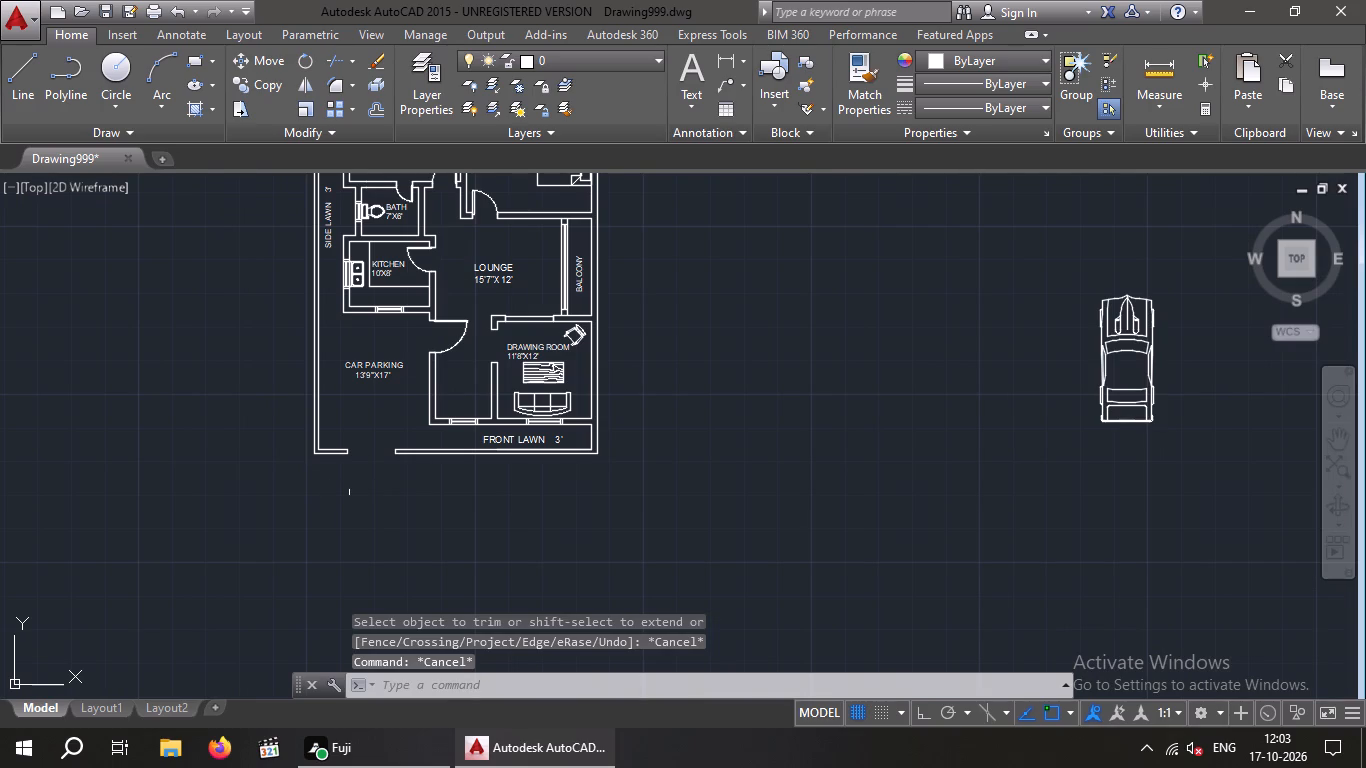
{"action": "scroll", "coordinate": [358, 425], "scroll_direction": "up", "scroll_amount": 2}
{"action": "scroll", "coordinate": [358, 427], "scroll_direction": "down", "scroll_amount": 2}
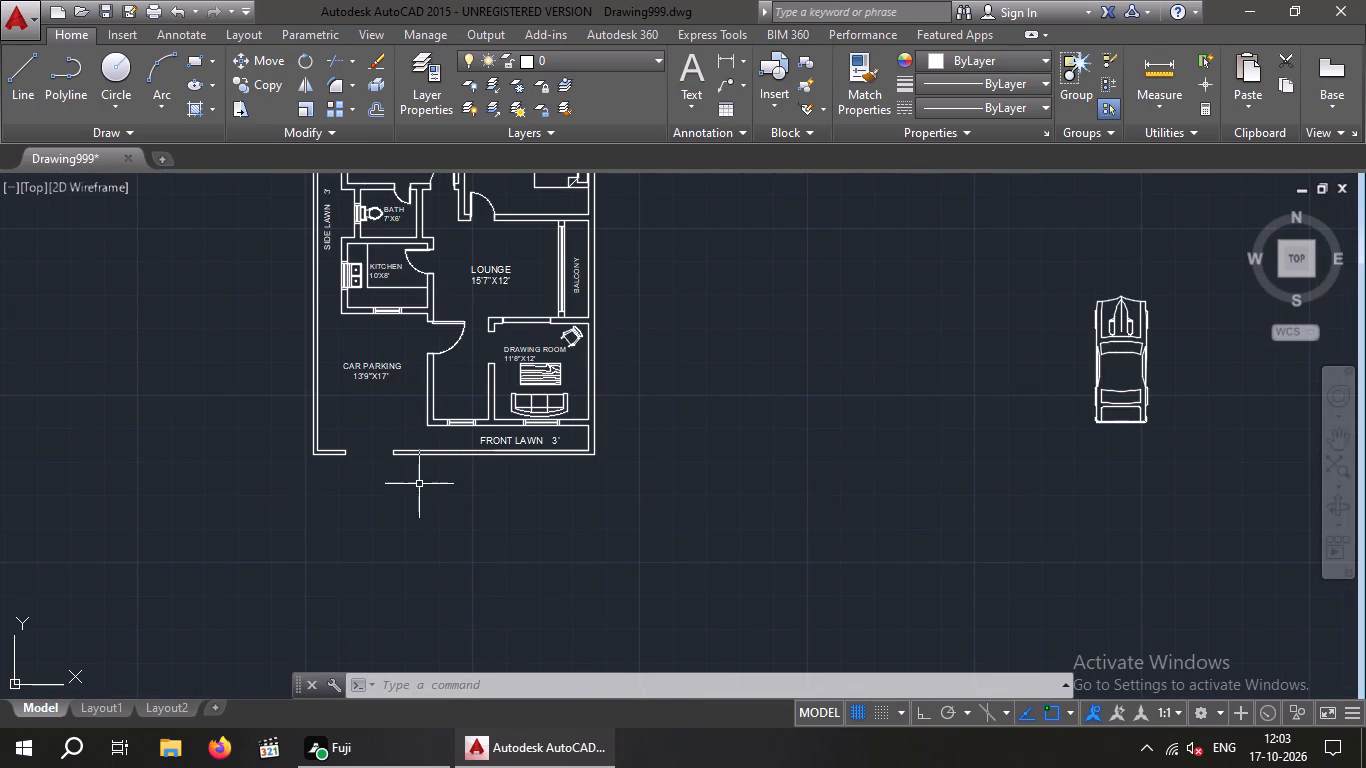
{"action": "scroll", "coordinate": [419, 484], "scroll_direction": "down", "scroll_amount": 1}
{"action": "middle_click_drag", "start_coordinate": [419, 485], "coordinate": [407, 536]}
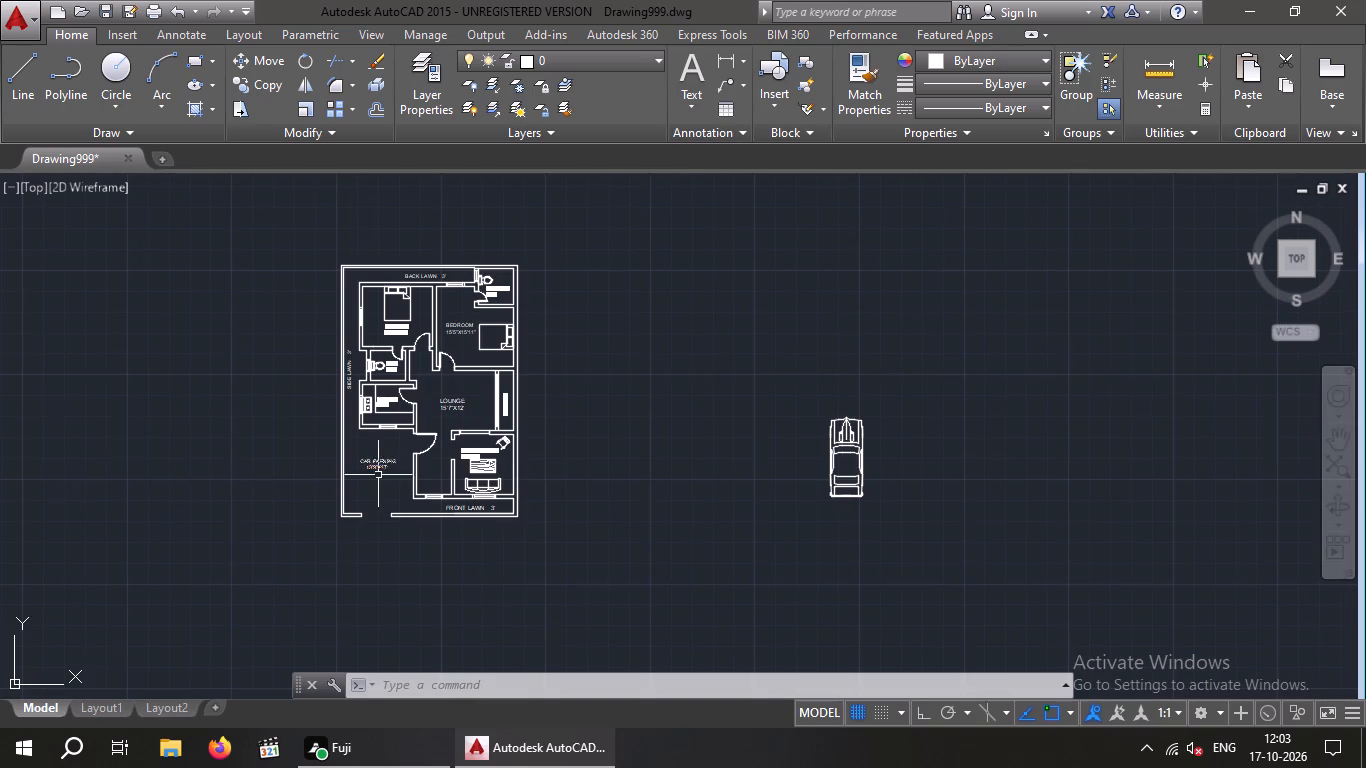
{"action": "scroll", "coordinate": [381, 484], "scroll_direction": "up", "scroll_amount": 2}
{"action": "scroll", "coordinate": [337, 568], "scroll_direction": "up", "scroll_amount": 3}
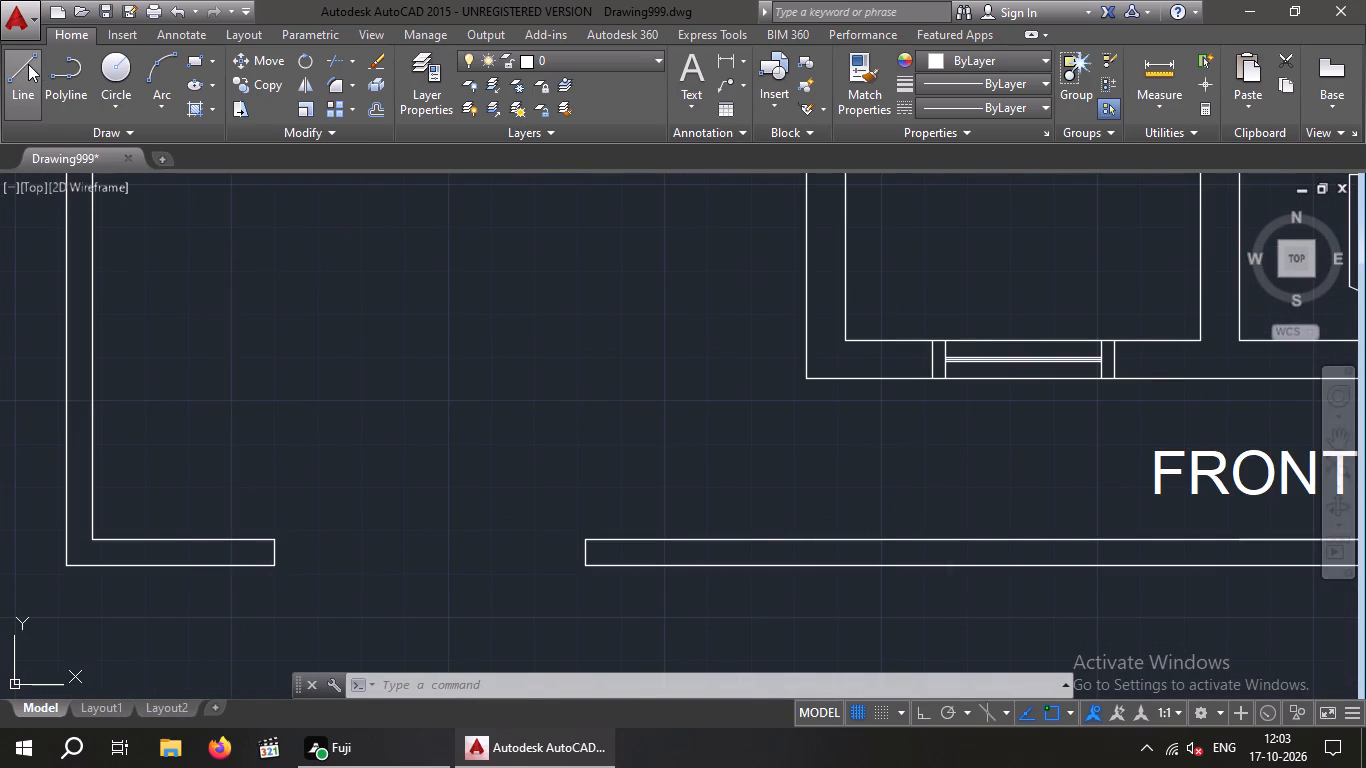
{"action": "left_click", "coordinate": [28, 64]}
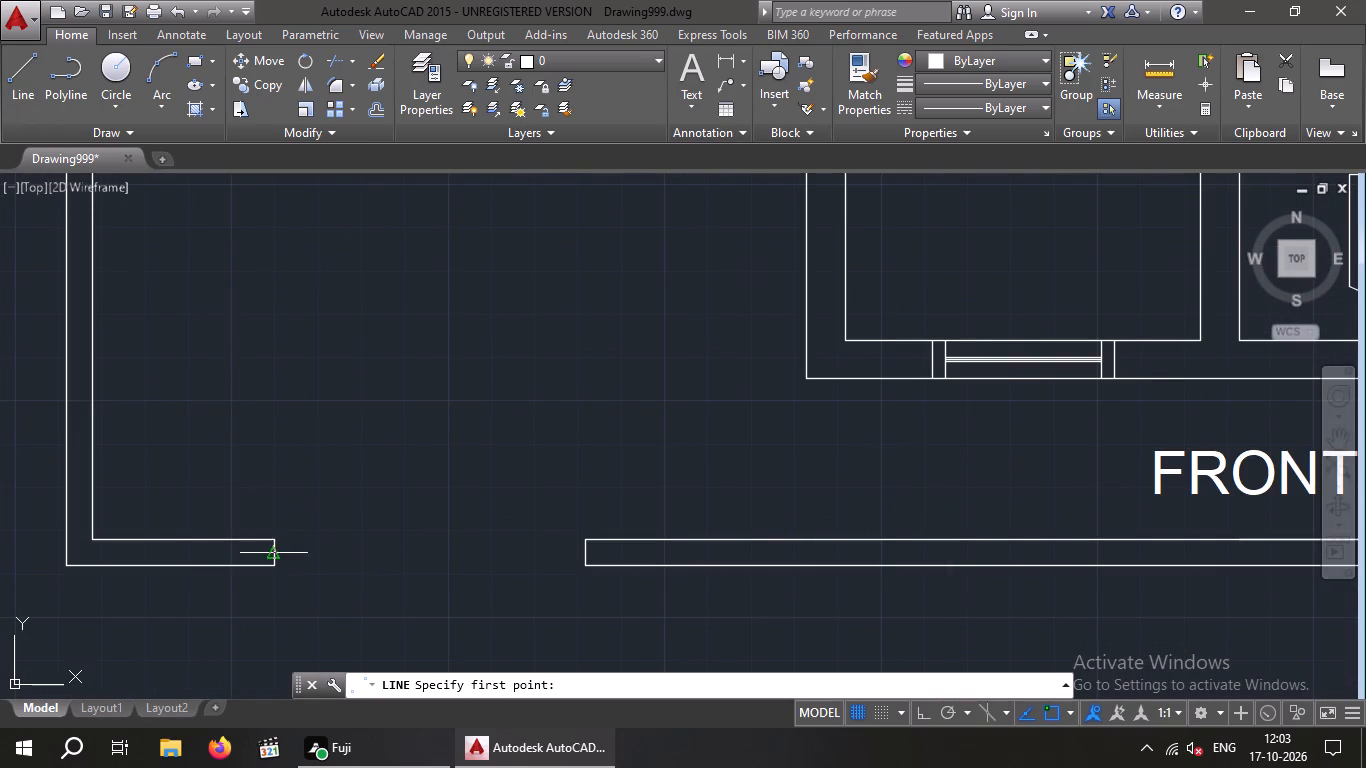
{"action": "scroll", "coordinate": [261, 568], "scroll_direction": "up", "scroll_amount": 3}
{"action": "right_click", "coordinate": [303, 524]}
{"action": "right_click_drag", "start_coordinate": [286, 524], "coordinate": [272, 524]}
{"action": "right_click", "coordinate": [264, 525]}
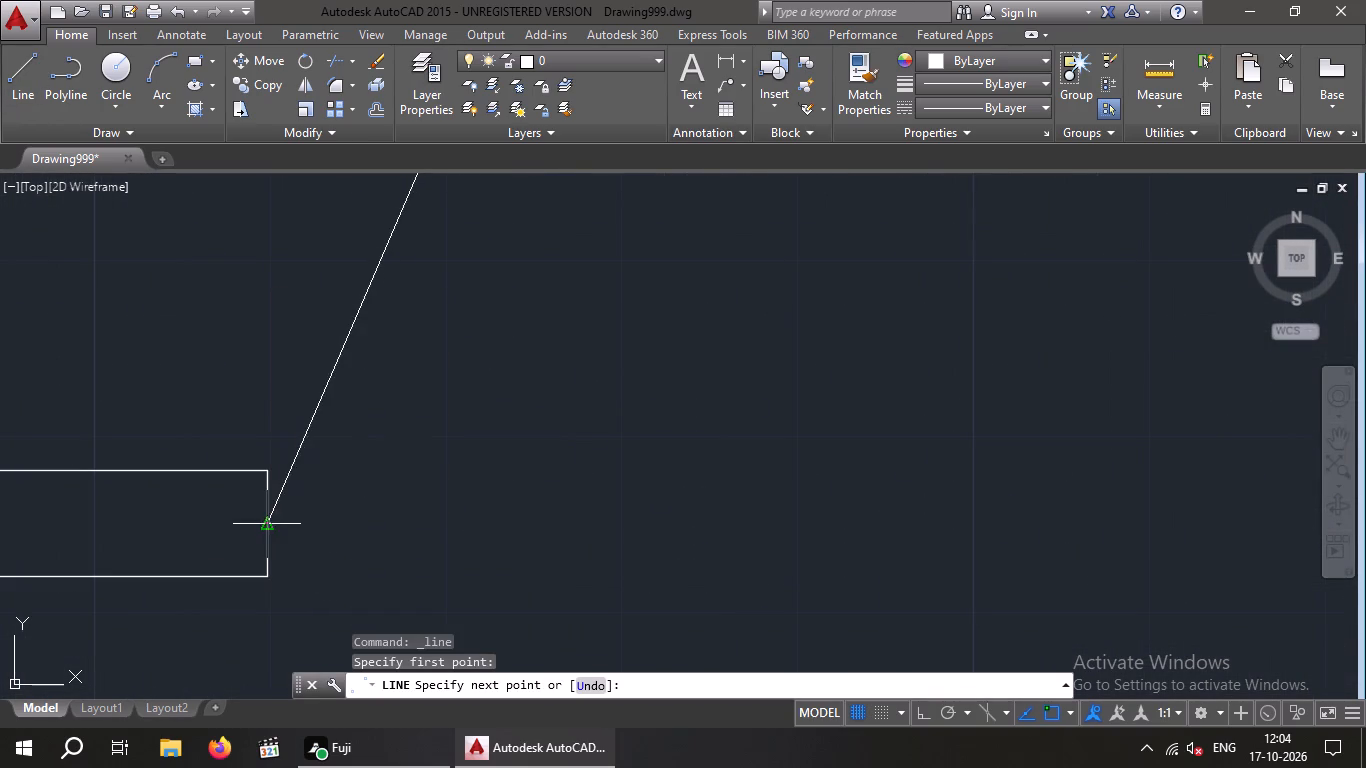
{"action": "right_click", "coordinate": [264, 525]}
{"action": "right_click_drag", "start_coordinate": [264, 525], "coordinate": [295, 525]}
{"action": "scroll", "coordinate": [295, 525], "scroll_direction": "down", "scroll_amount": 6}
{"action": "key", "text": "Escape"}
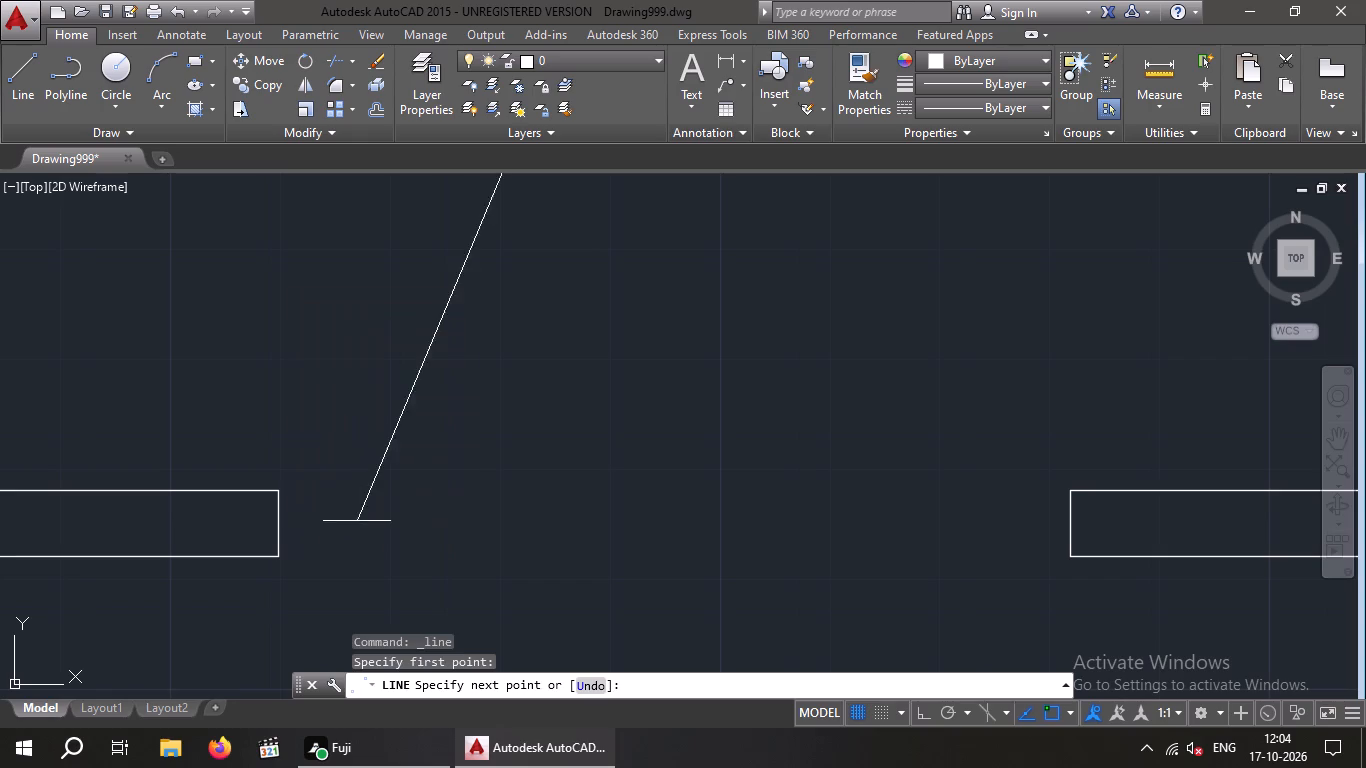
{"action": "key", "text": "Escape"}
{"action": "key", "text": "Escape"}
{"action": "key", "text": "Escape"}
Draw a line across the gate opening between the midpoints of its west and east end lines.
{"action": "key", "text": "space"}
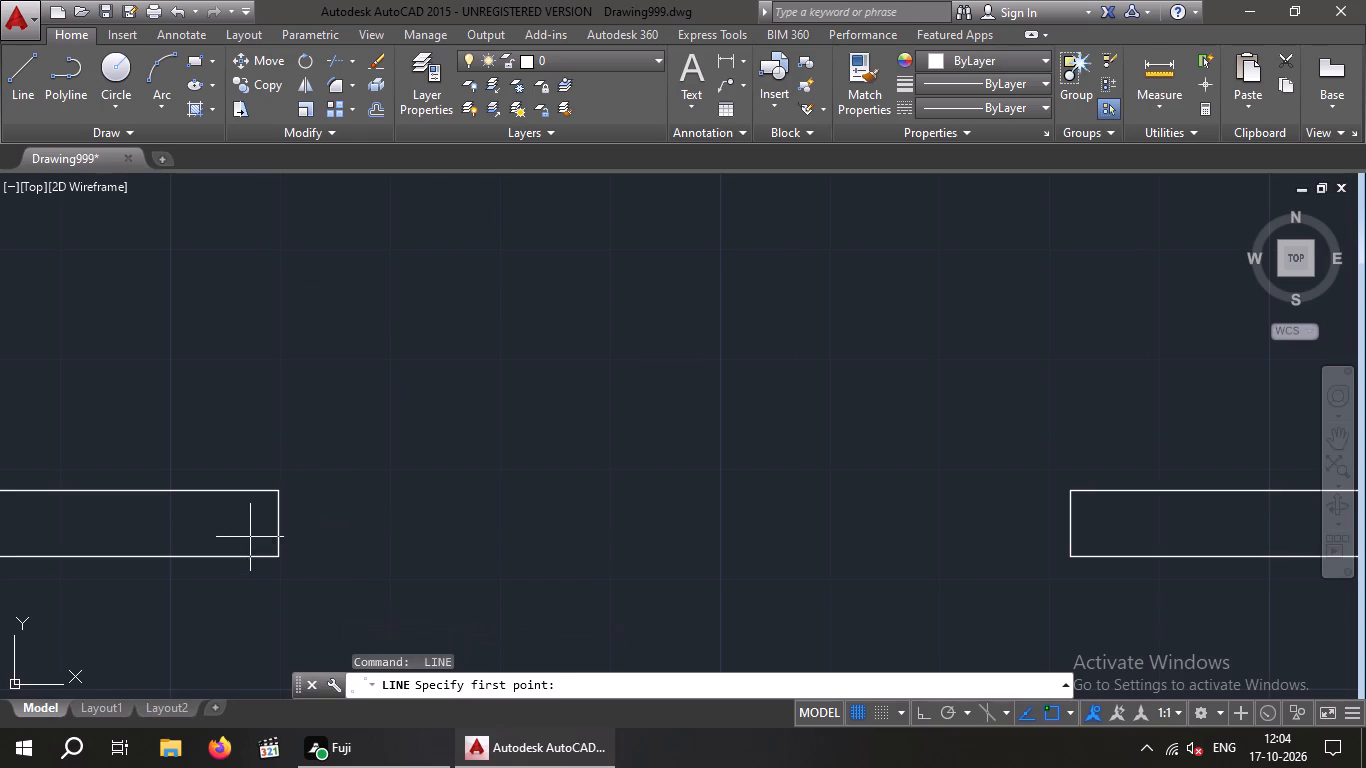
{"action": "left_click", "coordinate": [278, 525]}
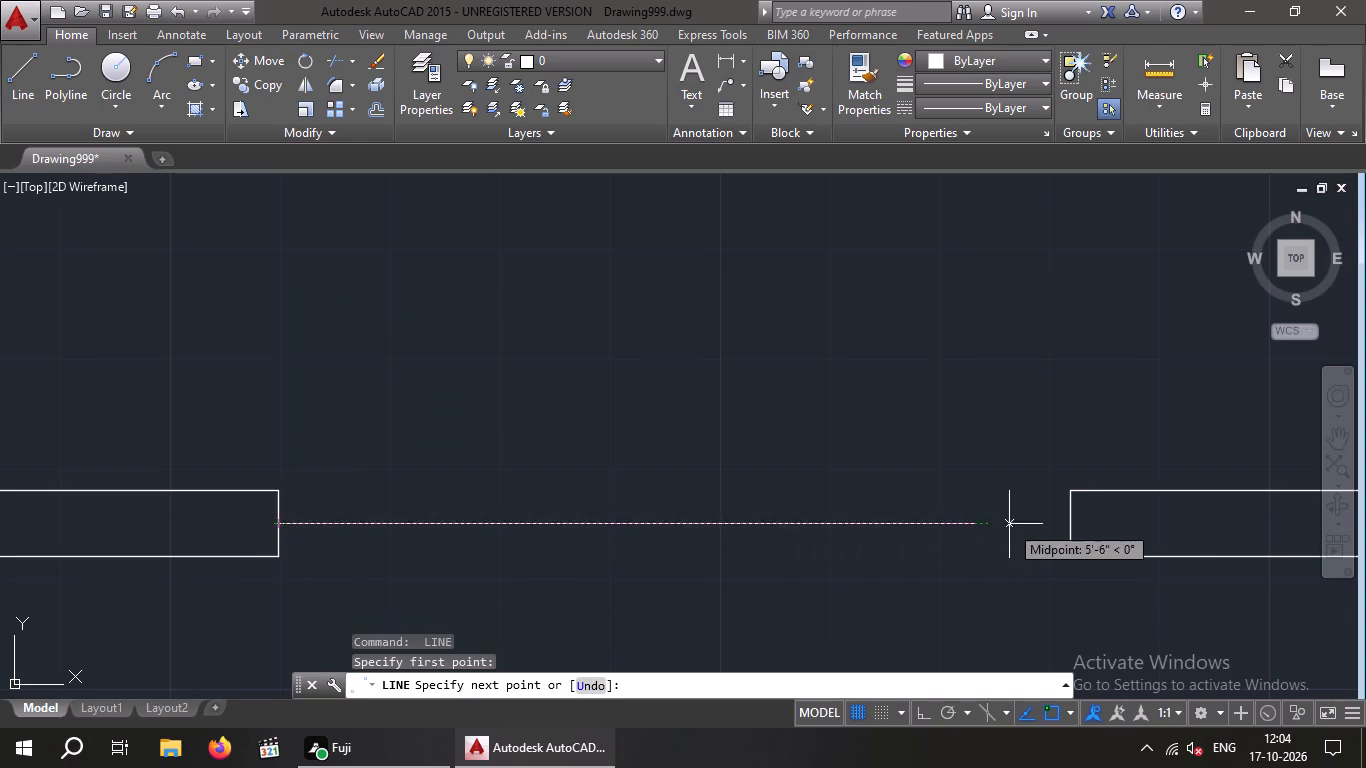
{"action": "left_click", "coordinate": [1071, 521]}
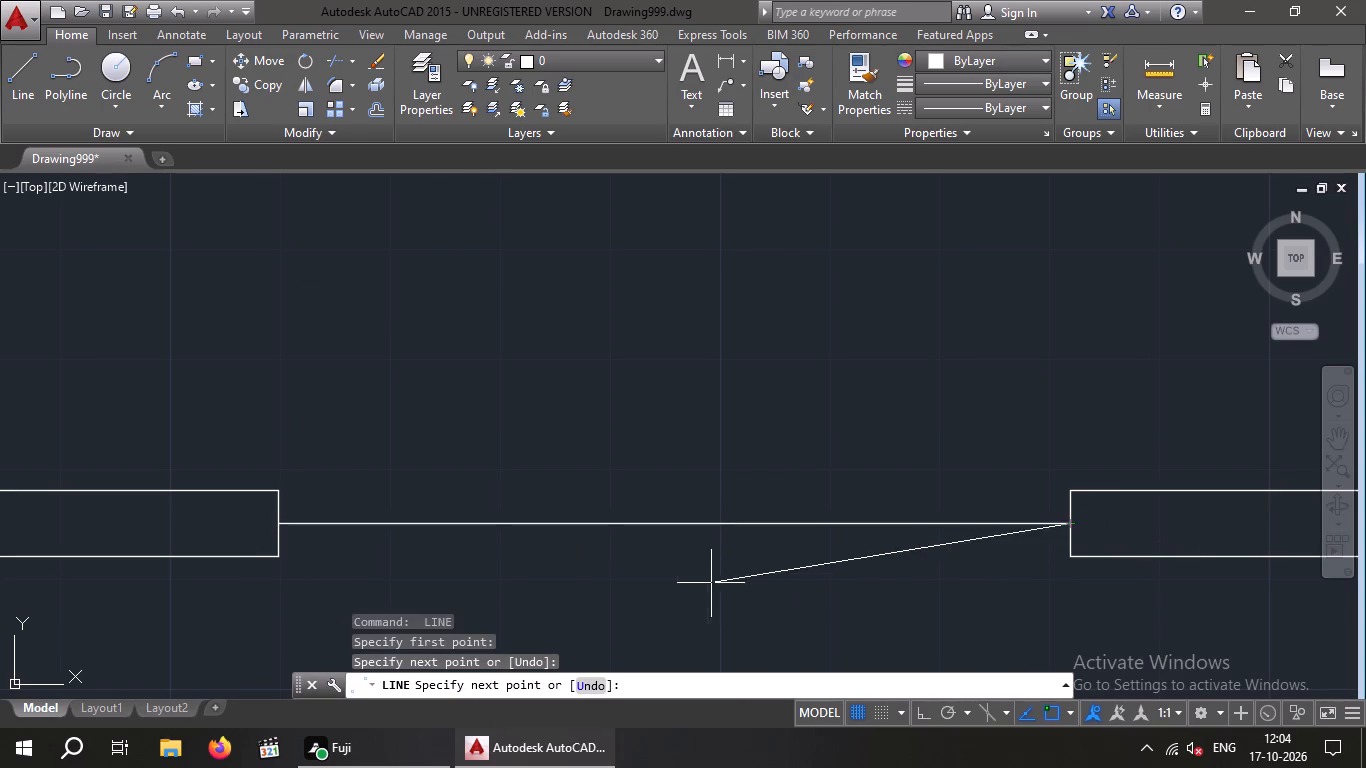
{"action": "key", "text": "Escape"}
{"action": "key", "text": "Escape"}
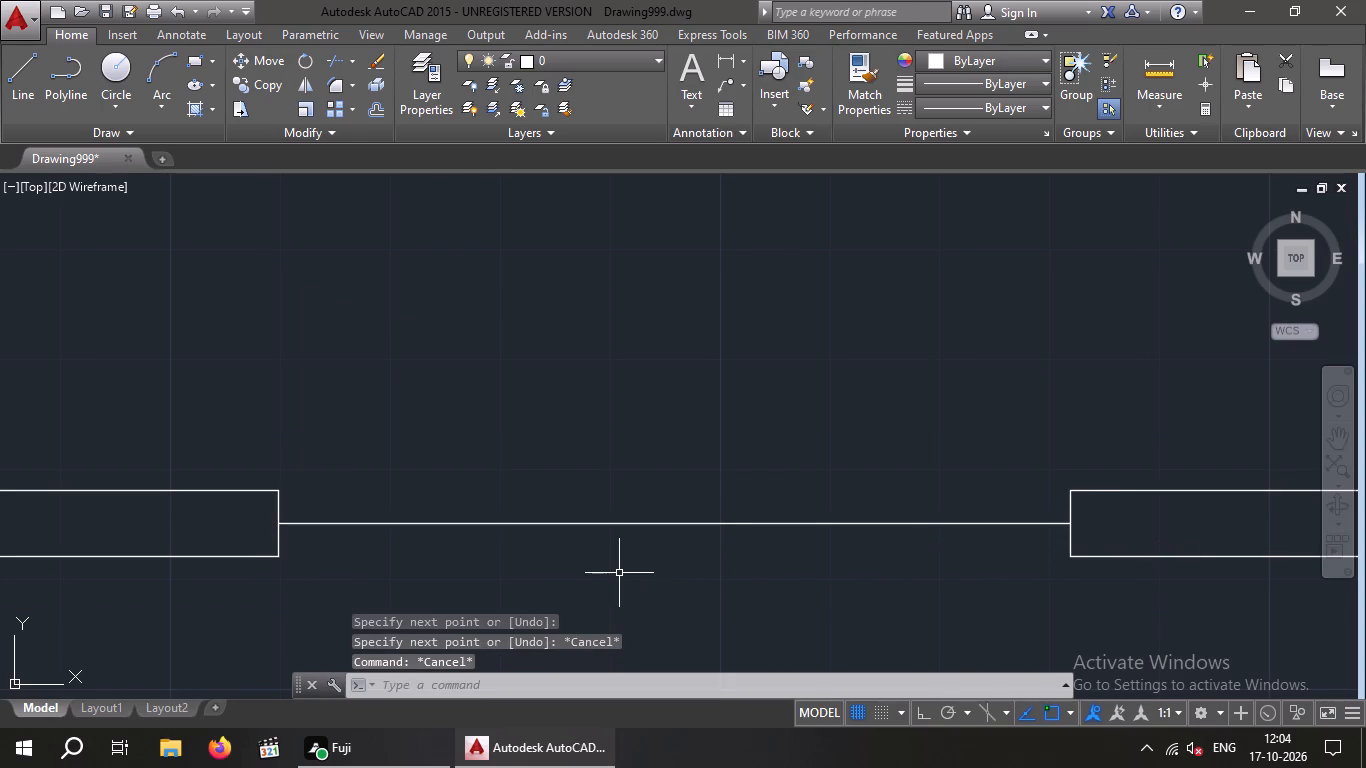
Offset the gate line 1/2" to both its north and south sides.
{"action": "key", "text": "o"}
{"action": "key", "text": "Return"}
{"action": "type", "text": "1/2\""}
{"action": "key", "text": "Return"}
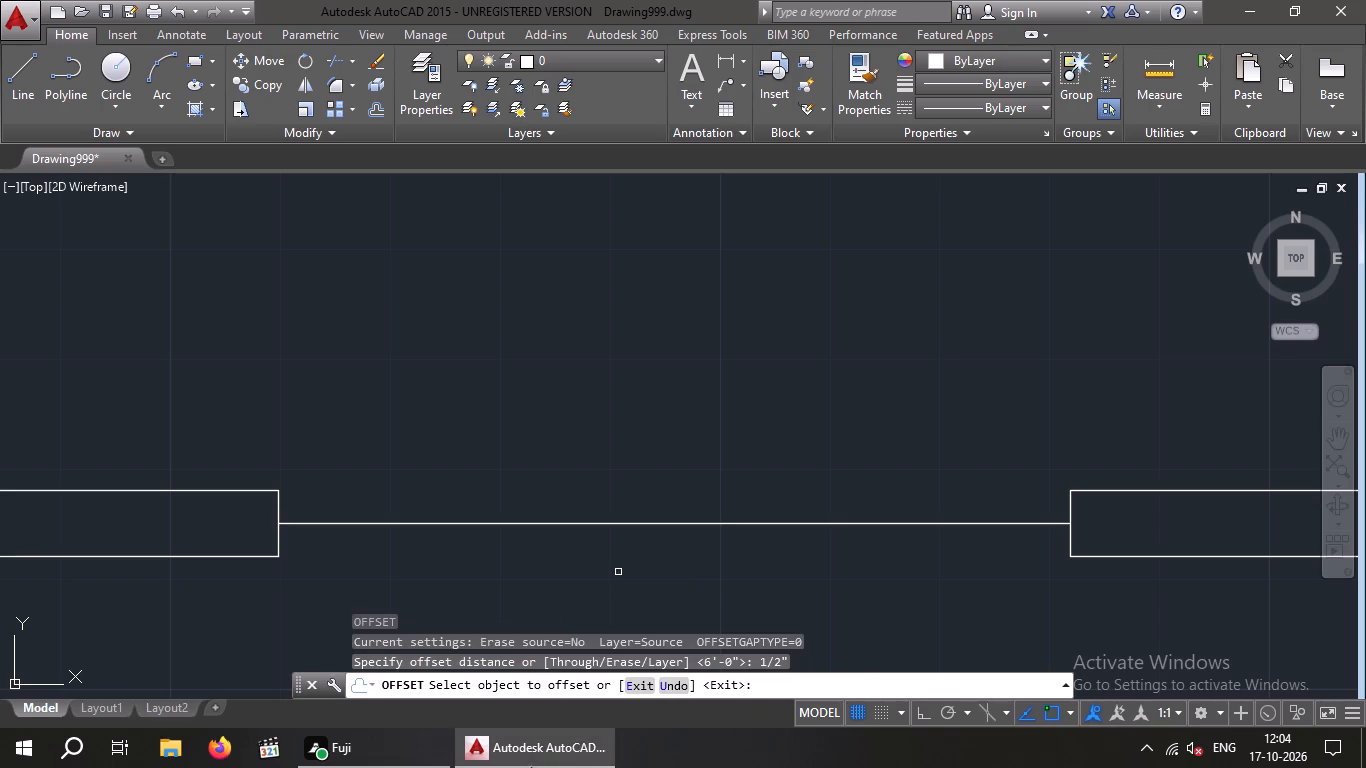
{"action": "scroll", "coordinate": [578, 767], "scroll_direction": "down", "scroll_amount": 1}
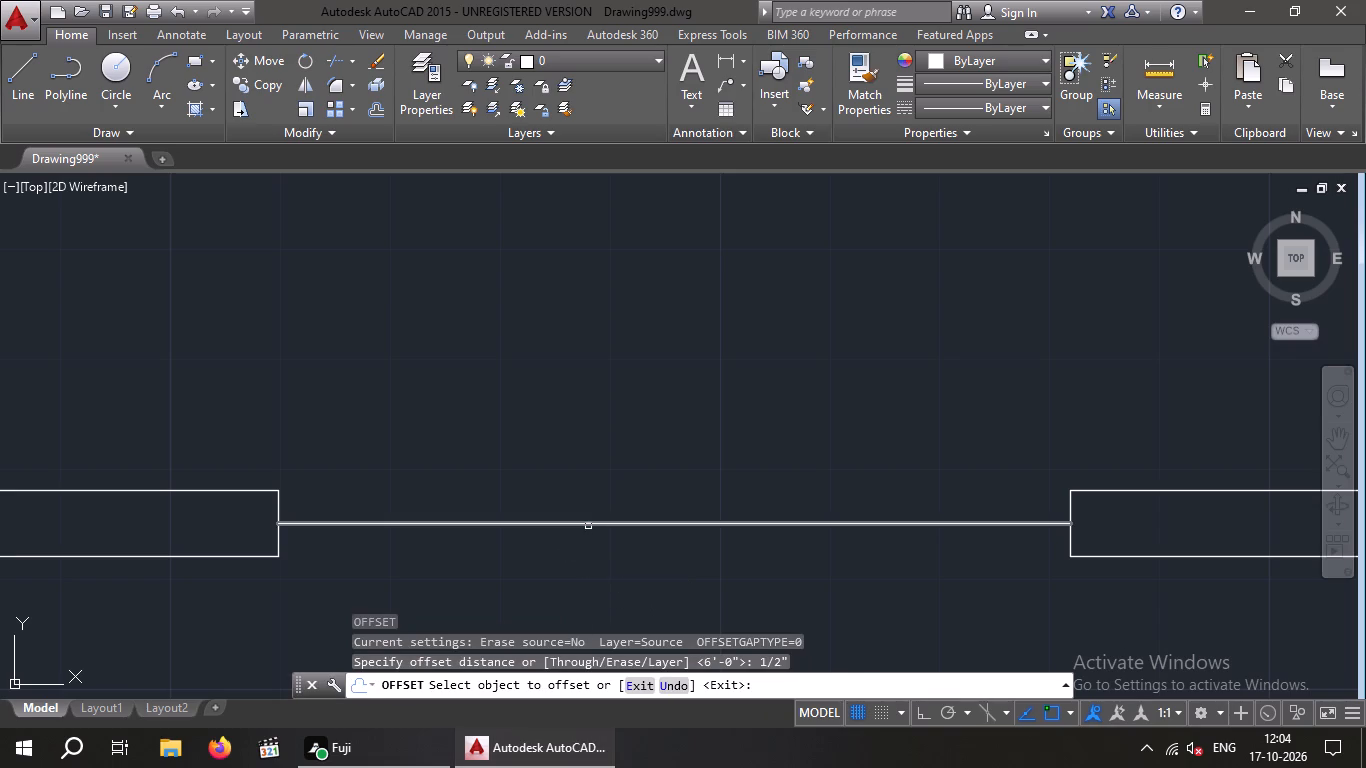
{"action": "left_click", "coordinate": [588, 526]}
{"action": "left_click", "coordinate": [588, 505]}
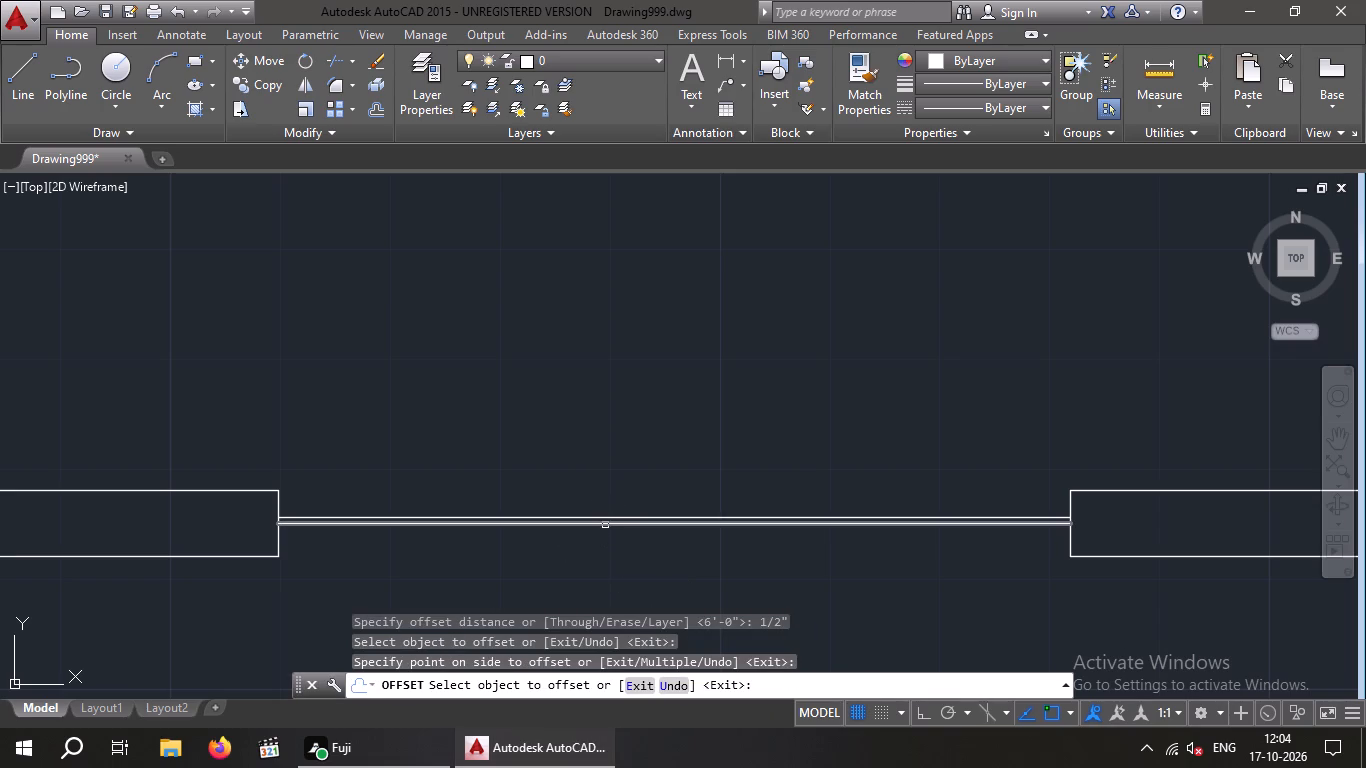
{"action": "left_click_drag", "start_coordinate": [605, 524], "coordinate": [610, 545]}
{"action": "left_click", "coordinate": [616, 556]}
{"action": "scroll", "coordinate": [618, 549], "scroll_direction": "down", "scroll_amount": 1}
{"action": "key", "text": "Escape"}
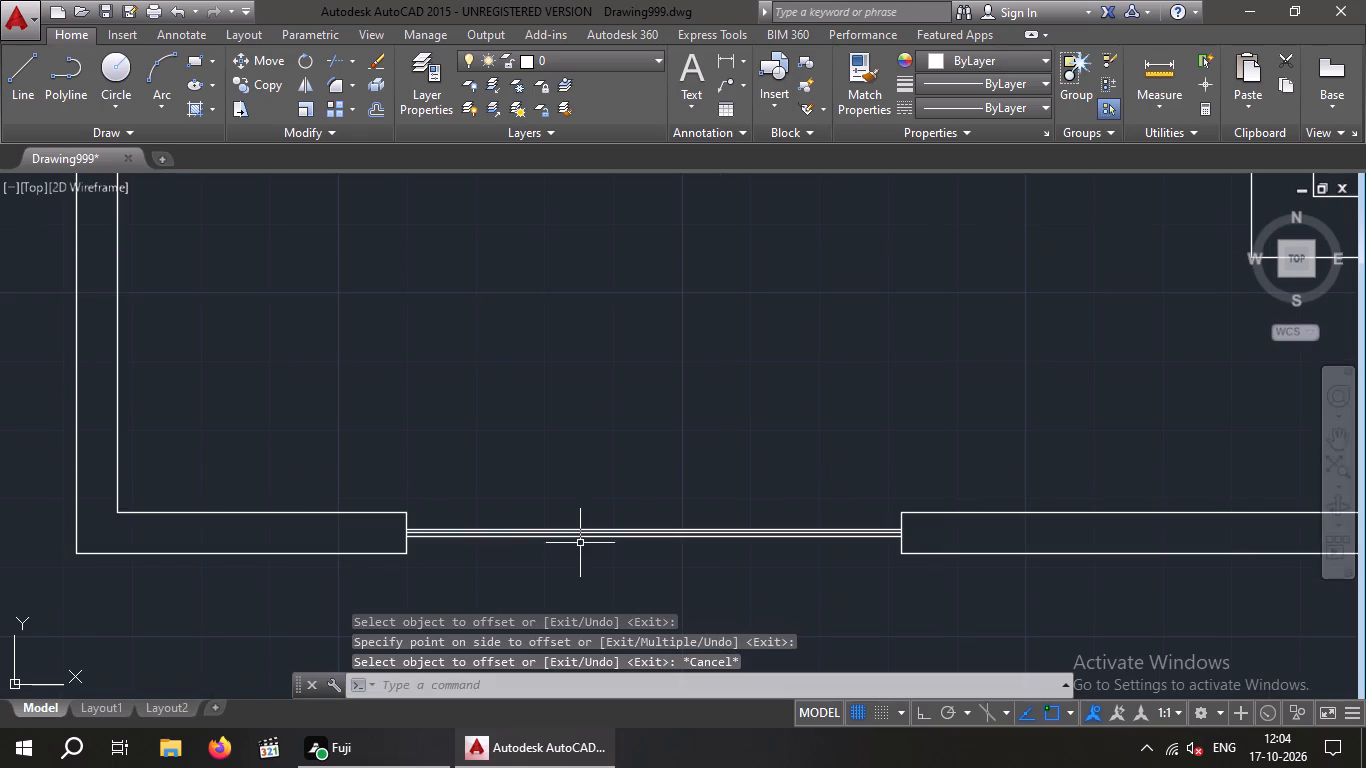
Erase the original middle line of the gate, keeping the two offset lines.
{"action": "scroll", "coordinate": [580, 542], "scroll_direction": "up", "scroll_amount": 3}
{"action": "left_click", "coordinate": [606, 512]}
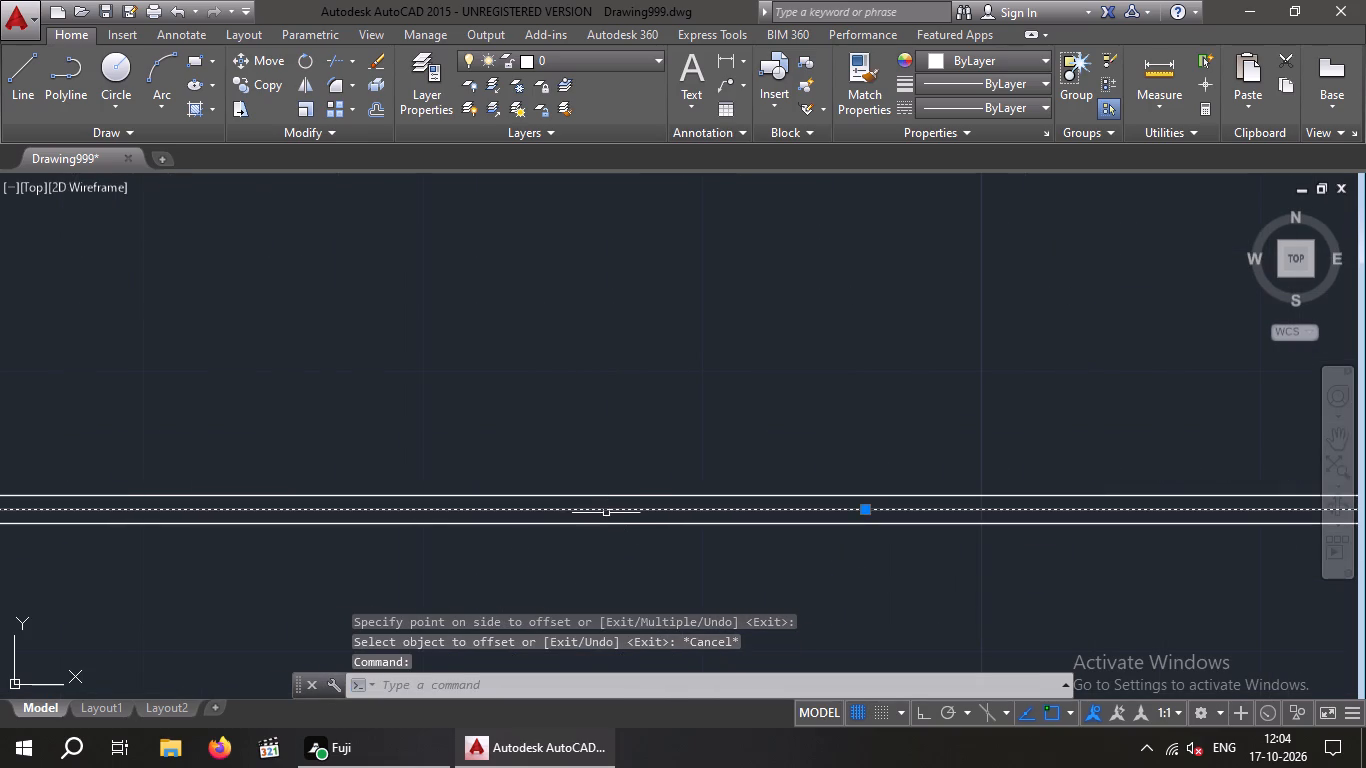
{"action": "key", "text": "Delete"}
Fill the narrow strip between the two gate lines with a SOLID hatch.
{"action": "scroll", "coordinate": [603, 519], "scroll_direction": "down", "scroll_amount": 6}
{"action": "middle_click_drag", "start_coordinate": [629, 559], "coordinate": [497, 558]}
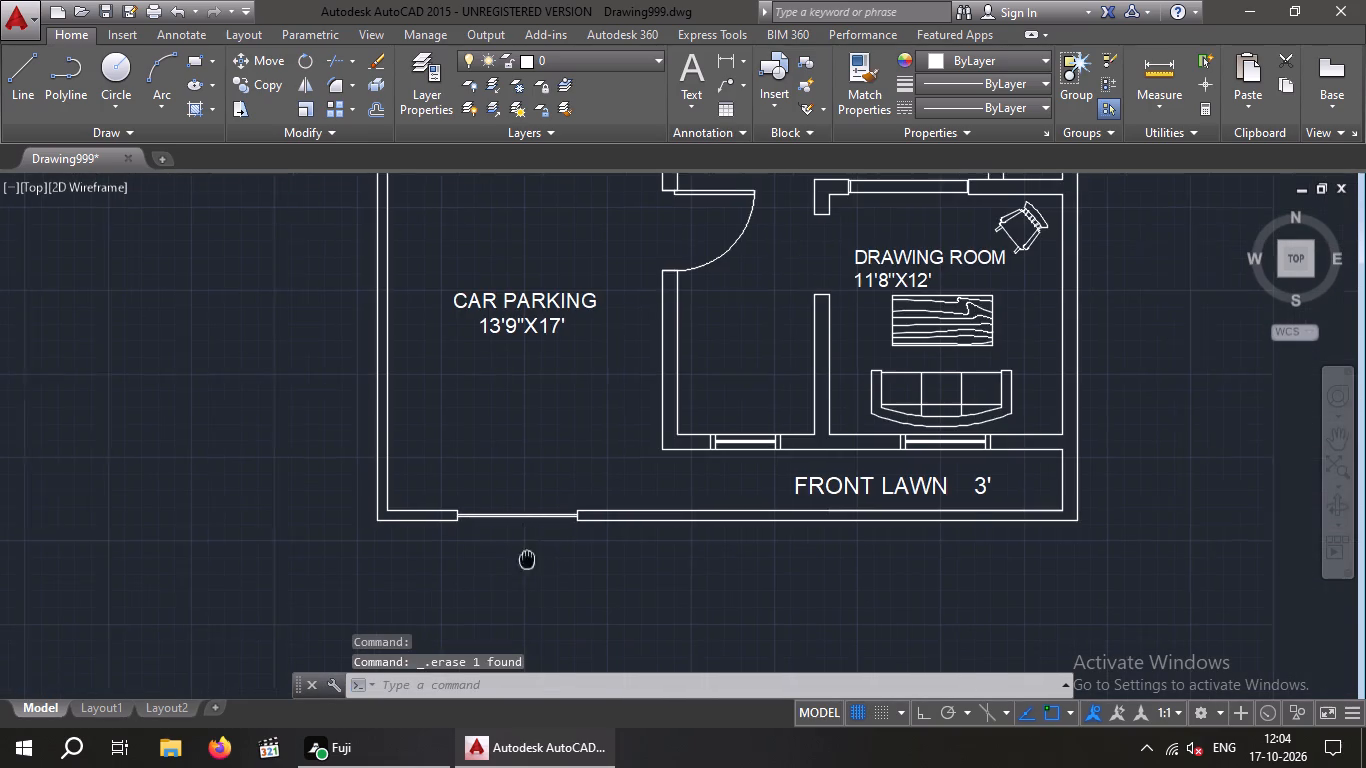
{"action": "middle_click_drag", "start_coordinate": [497, 558], "coordinate": [477, 557]}
{"action": "scroll", "coordinate": [488, 538], "scroll_direction": "up", "scroll_amount": 2}
{"action": "scroll", "coordinate": [470, 552], "scroll_direction": "down", "scroll_amount": 2}
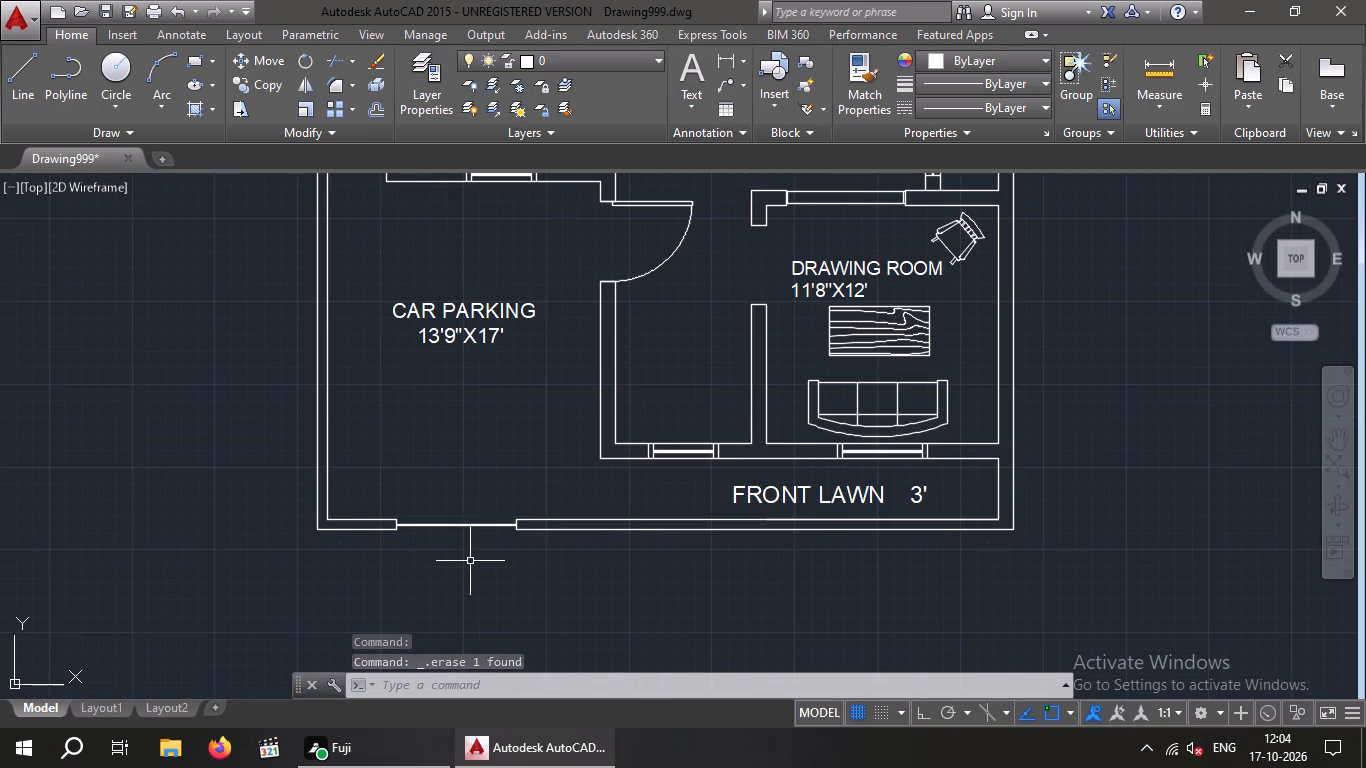
{"action": "middle_click", "coordinate": [473, 562]}
{"action": "scroll", "coordinate": [452, 562], "scroll_direction": "up", "scroll_amount": 3}
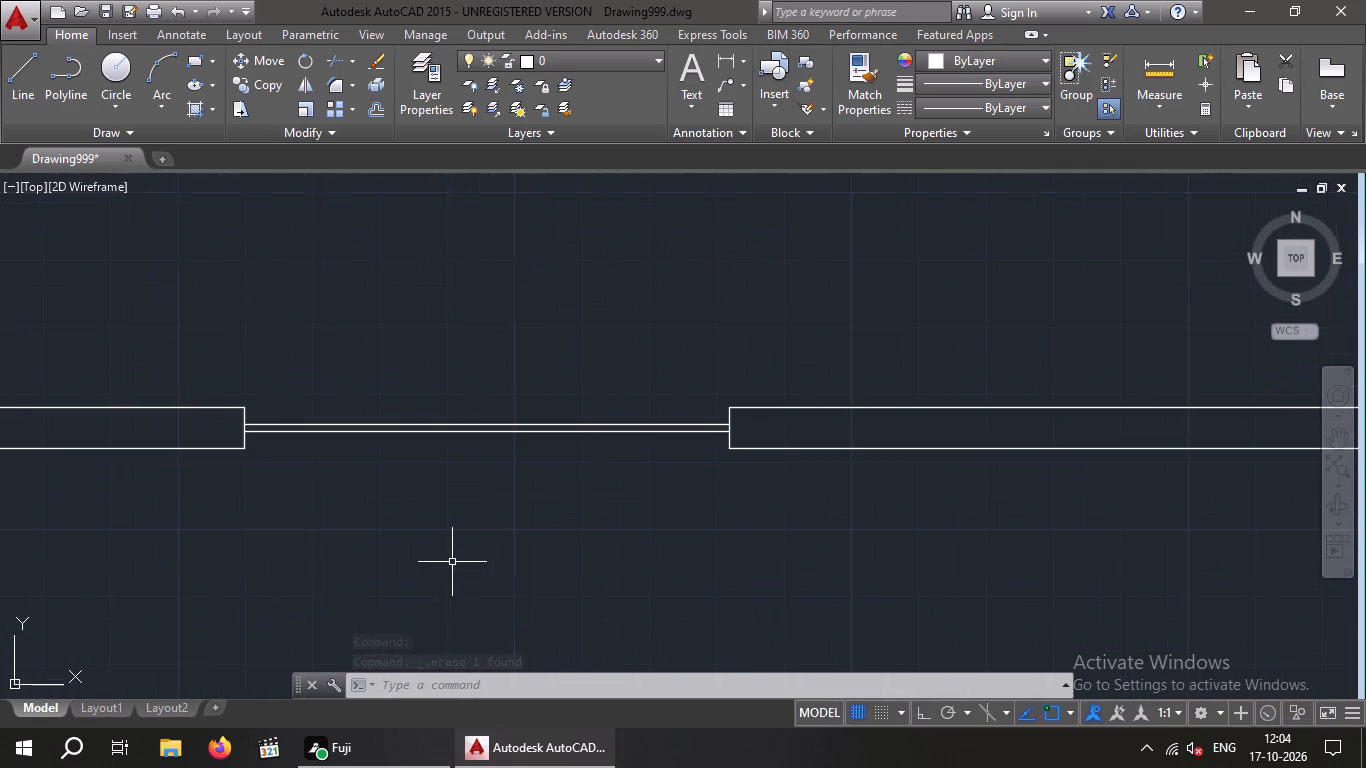
{"action": "left_click", "coordinate": [191, 116]}
{"action": "left_click", "coordinate": [183, 70]}
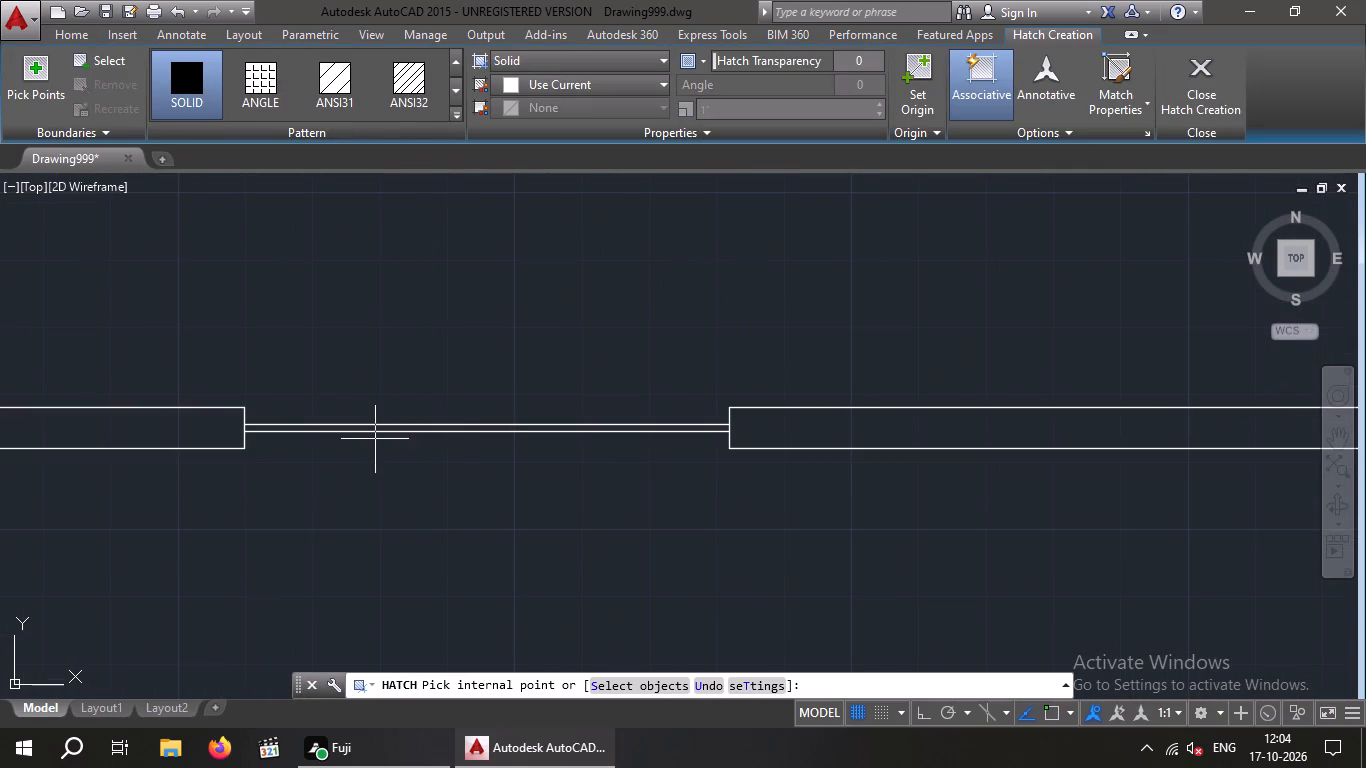
{"action": "scroll", "coordinate": [375, 437], "scroll_direction": "up", "scroll_amount": 2}
{"action": "left_click", "coordinate": [380, 423]}
{"action": "scroll", "coordinate": [378, 458], "scroll_direction": "down", "scroll_amount": 1}
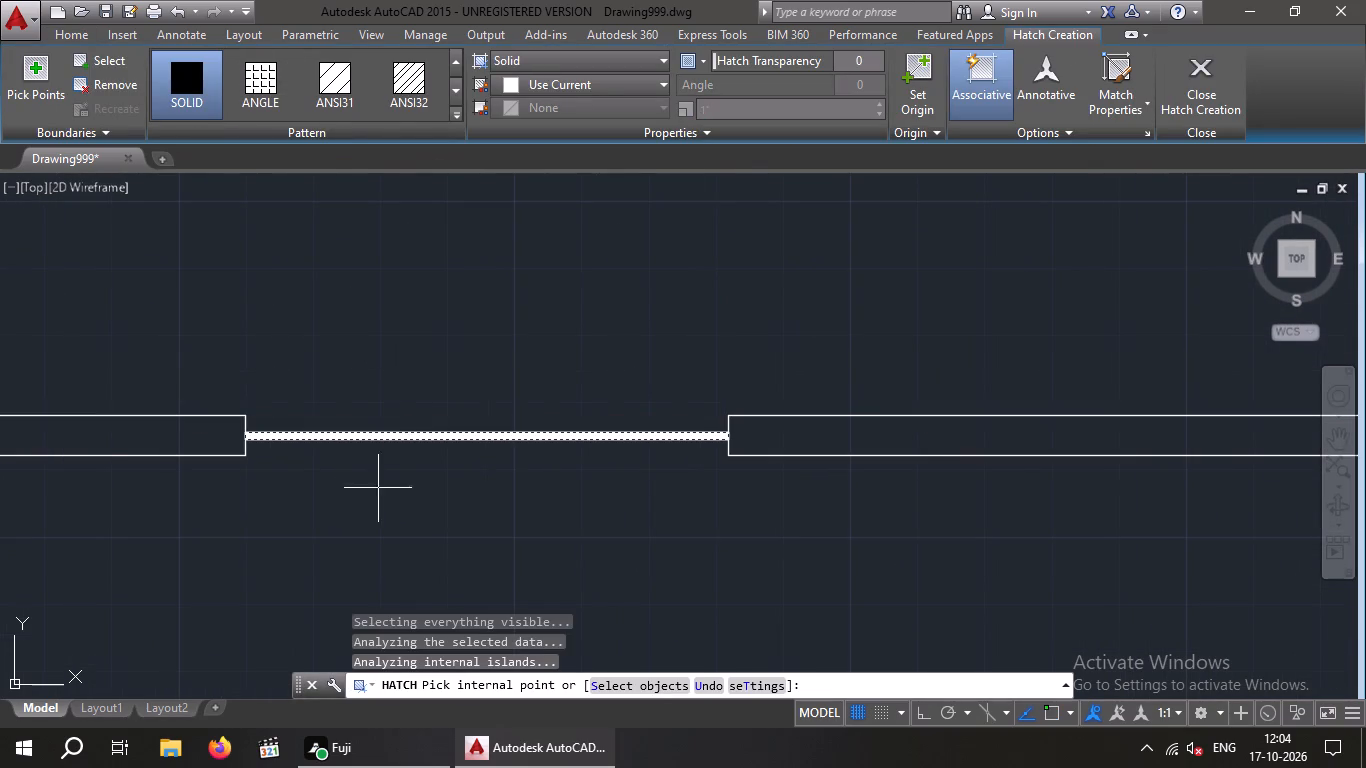
{"action": "key", "text": "Escape"}
{"action": "key", "text": "Escape"}
{"action": "scroll", "coordinate": [381, 483], "scroll_direction": "down", "scroll_amount": 3}
{"action": "middle_click_drag", "start_coordinate": [433, 513], "coordinate": [395, 528]}
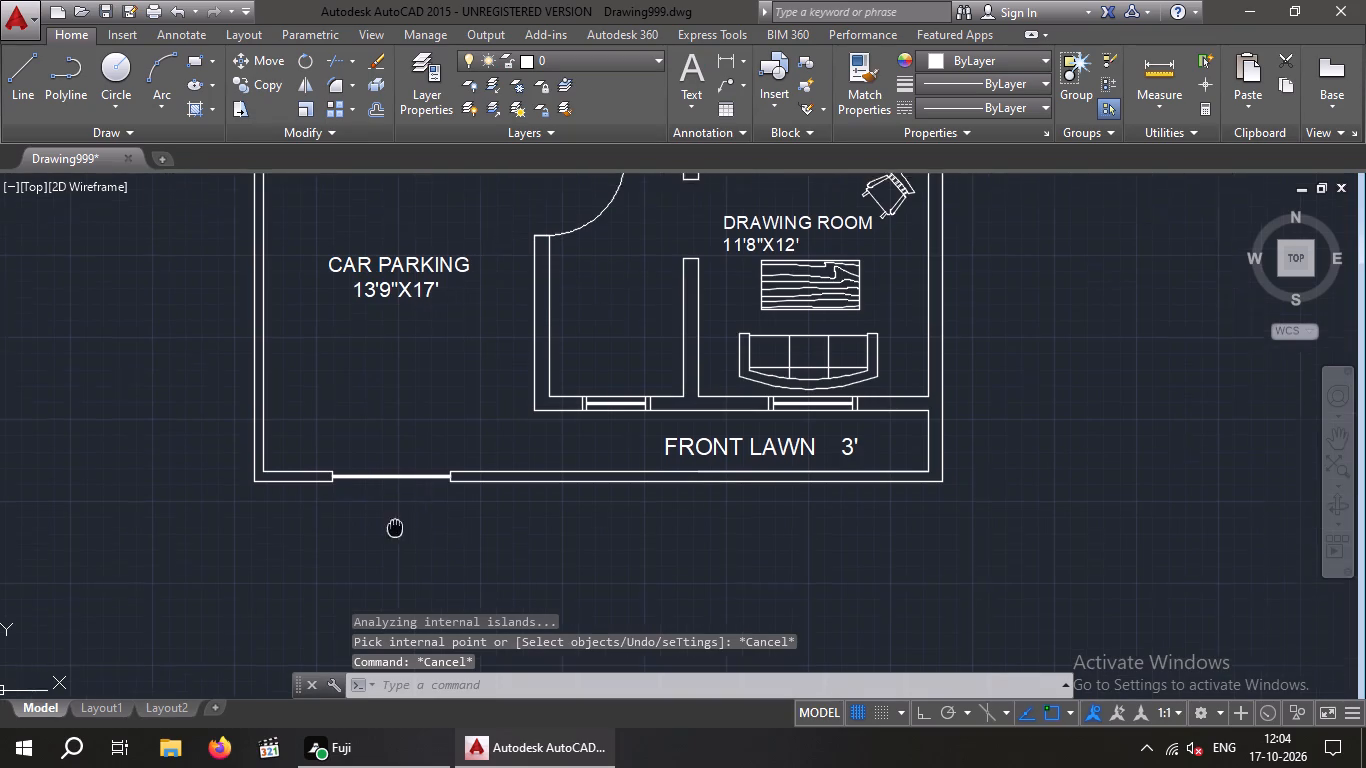
Review the floor plan around the front gate, lounge, drawing room and bedrooms, and the car block lying east of the plan.
{"action": "middle_click_drag", "start_coordinate": [395, 528], "coordinate": [268, 583]}
{"action": "middle_click_drag", "start_coordinate": [550, 271], "coordinate": [490, 547]}
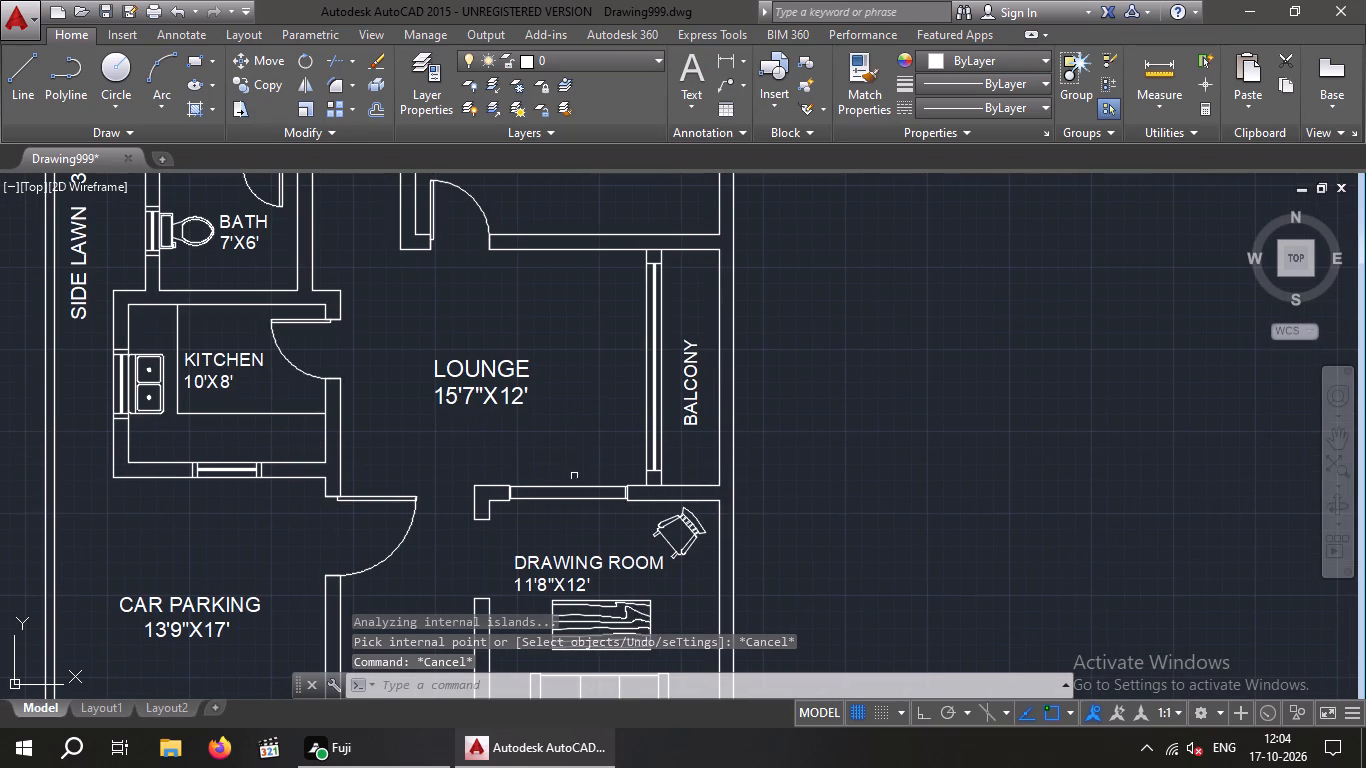
{"action": "scroll", "coordinate": [543, 507], "scroll_direction": "up", "scroll_amount": 3}
{"action": "scroll", "coordinate": [540, 507], "scroll_direction": "down", "scroll_amount": 4}
{"action": "scroll", "coordinate": [546, 509], "scroll_direction": "up", "scroll_amount": 2}
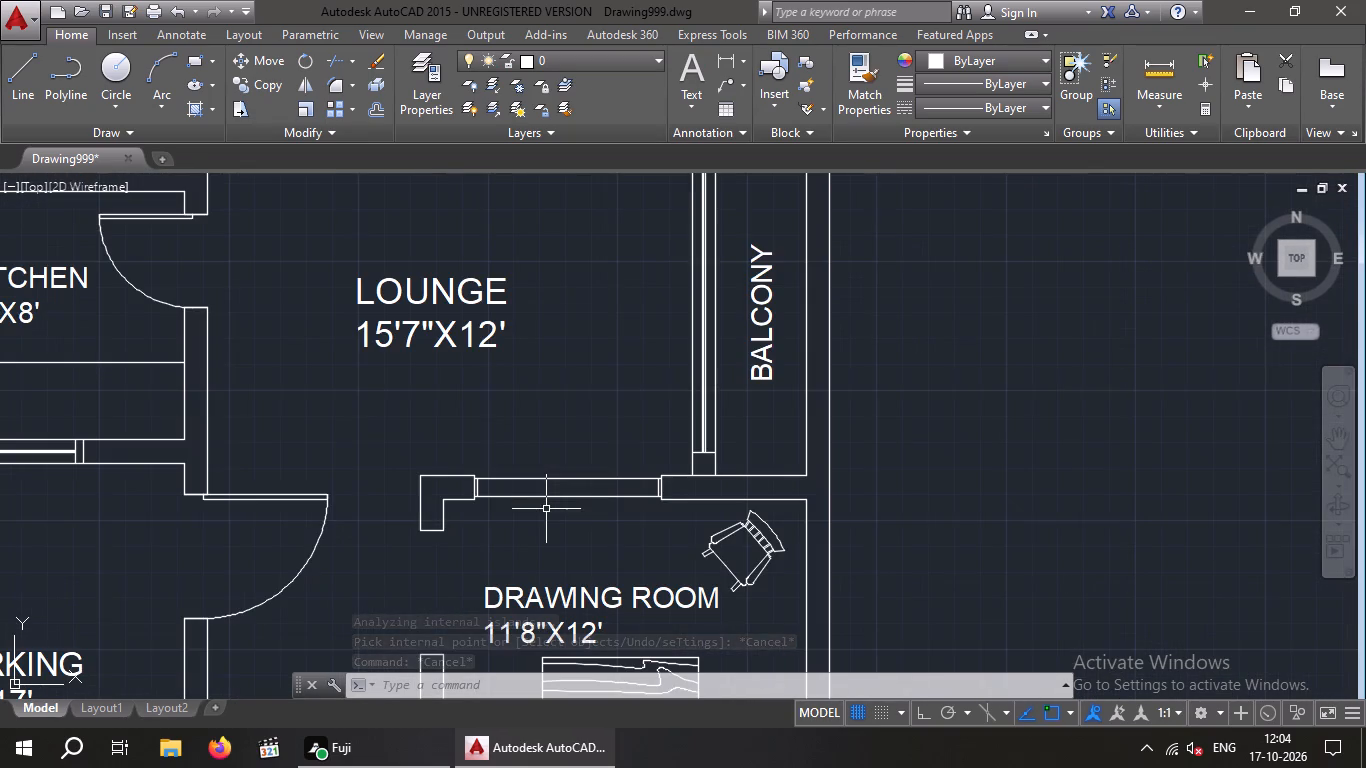
{"action": "scroll", "coordinate": [491, 489], "scroll_direction": "down", "scroll_amount": 2}
{"action": "scroll", "coordinate": [515, 507], "scroll_direction": "up", "scroll_amount": 1}
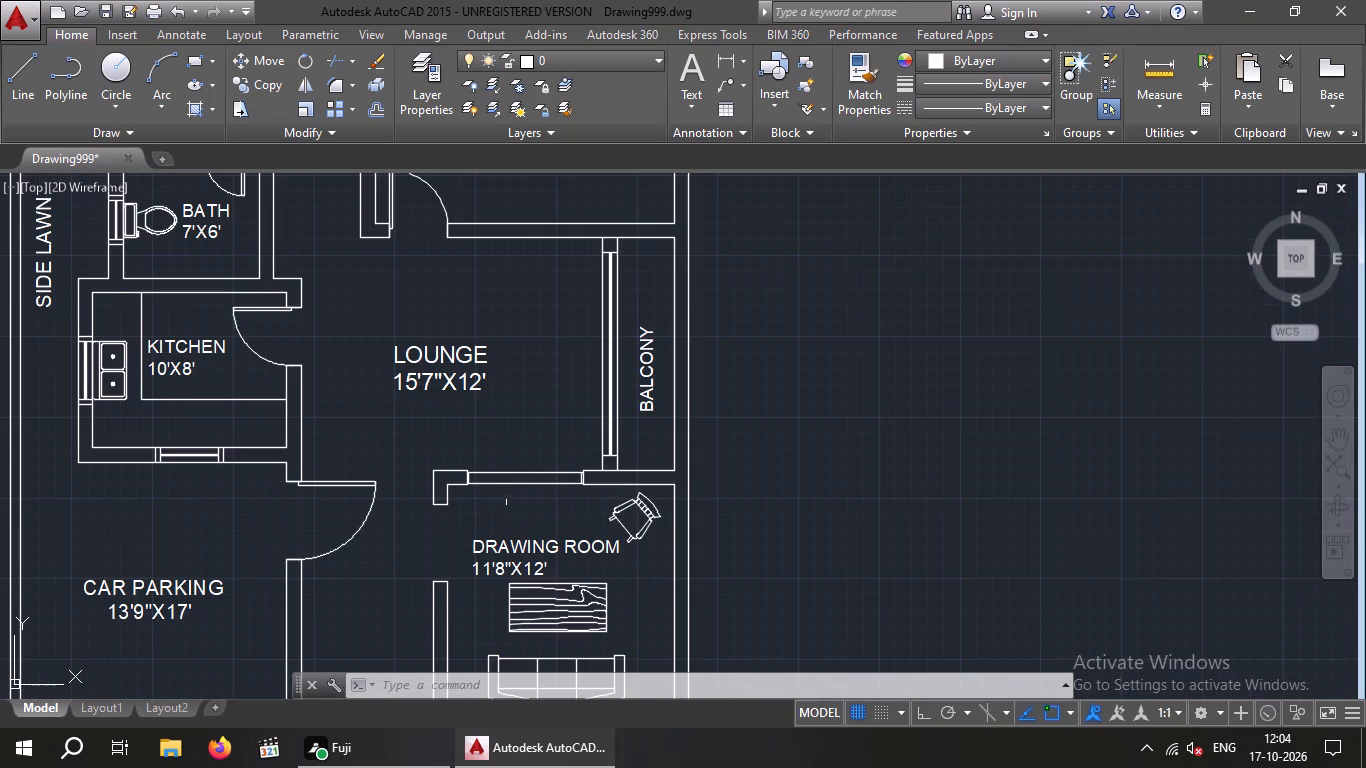
{"action": "middle_click", "coordinate": [503, 492]}
{"action": "scroll", "coordinate": [440, 465], "scroll_direction": "down", "scroll_amount": 1}
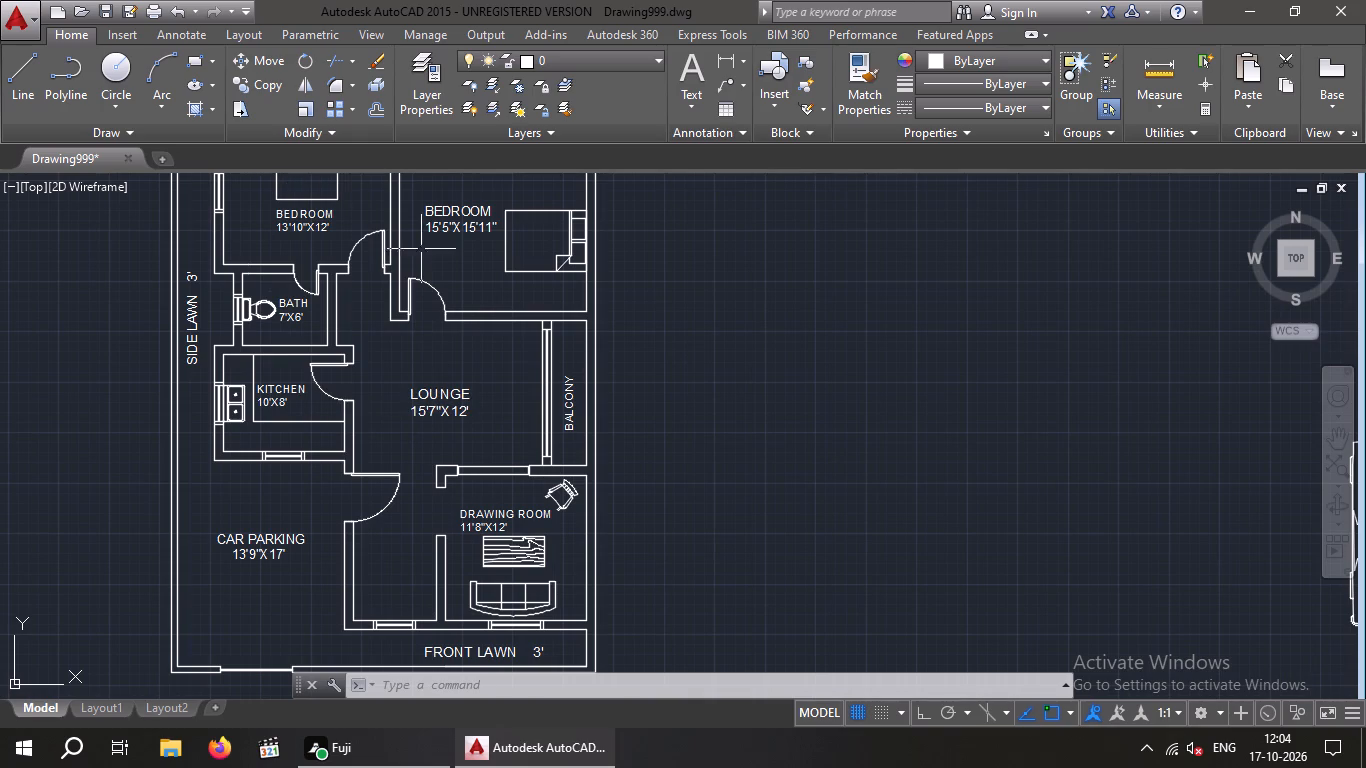
{"action": "middle_click_drag", "start_coordinate": [760, 400], "coordinate": [794, 316]}
{"action": "scroll", "coordinate": [787, 331], "scroll_direction": "down", "scroll_amount": 1}
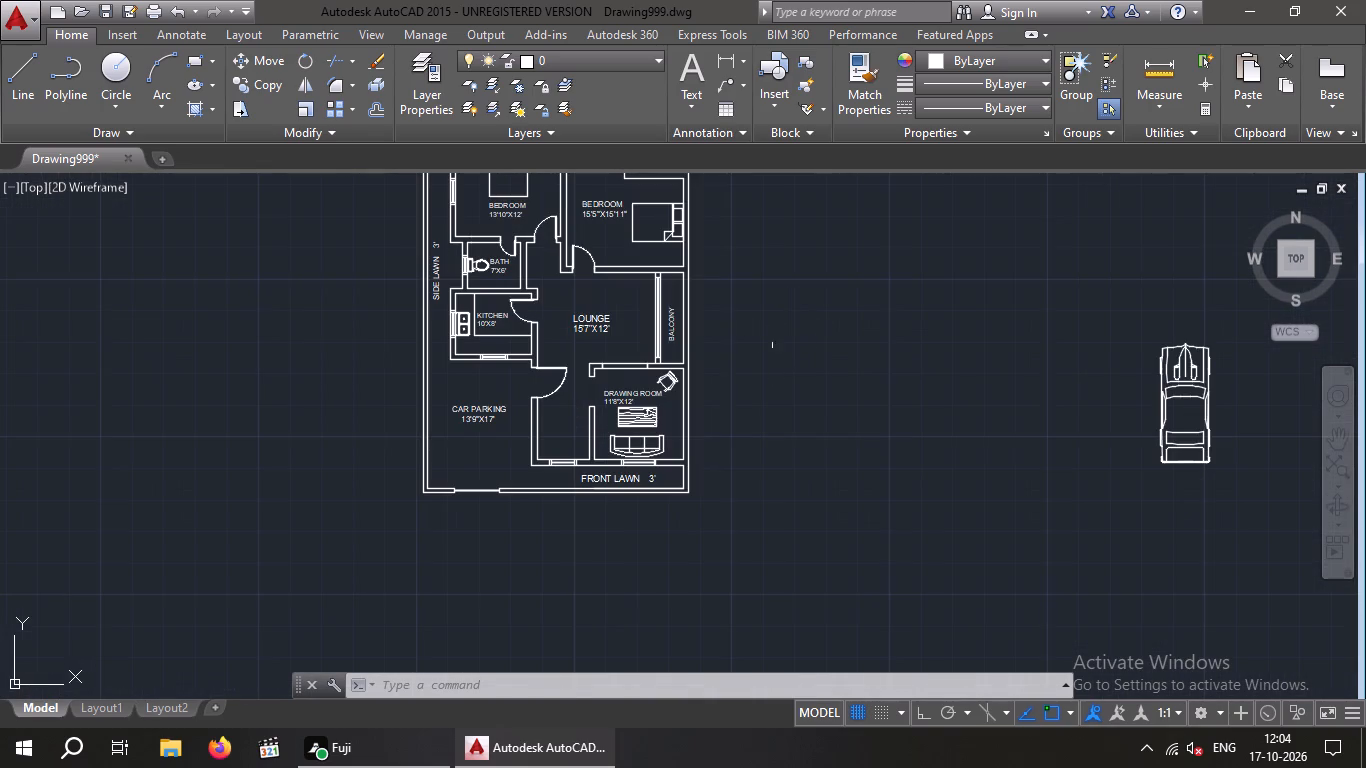
Save the floor plan drawing under its existing file name.
{"action": "key", "text": "ctrl+s"}
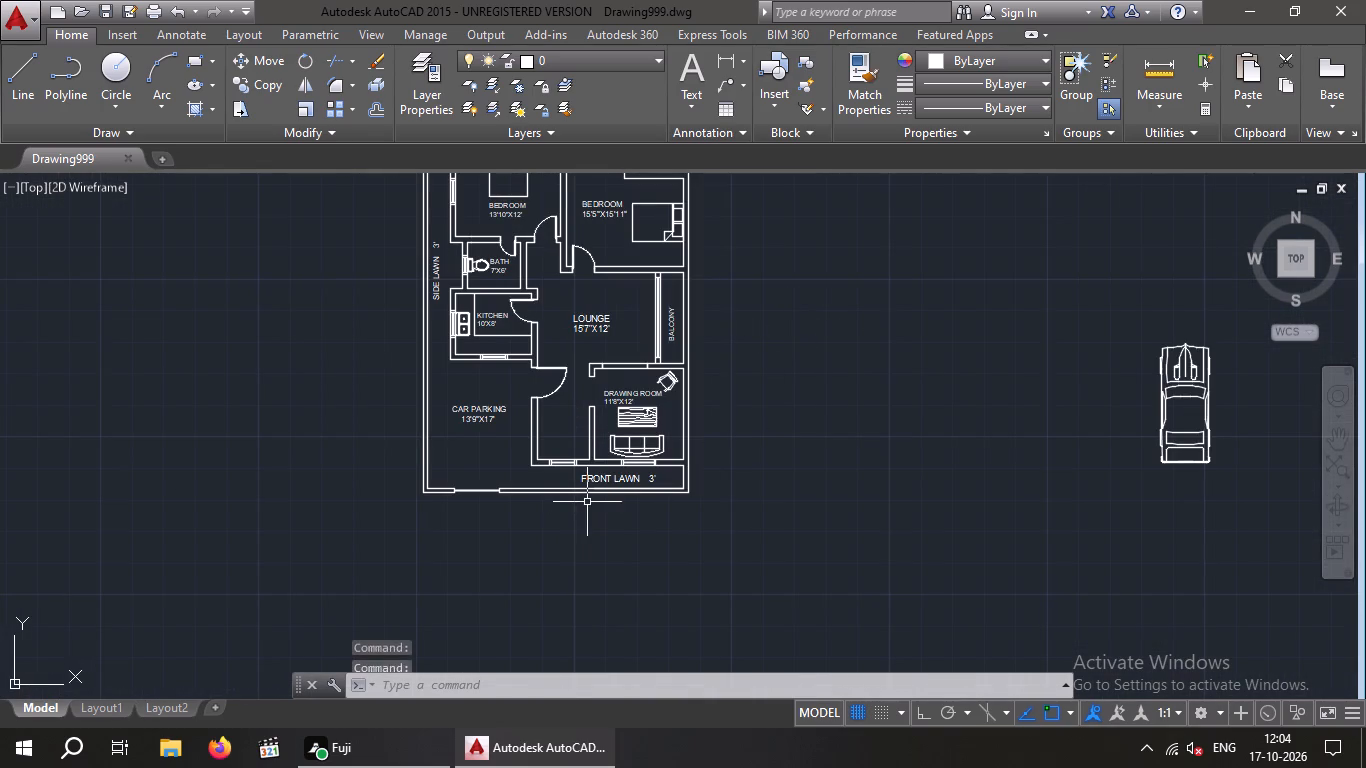
{"action": "key", "text": "ctrl+s"}
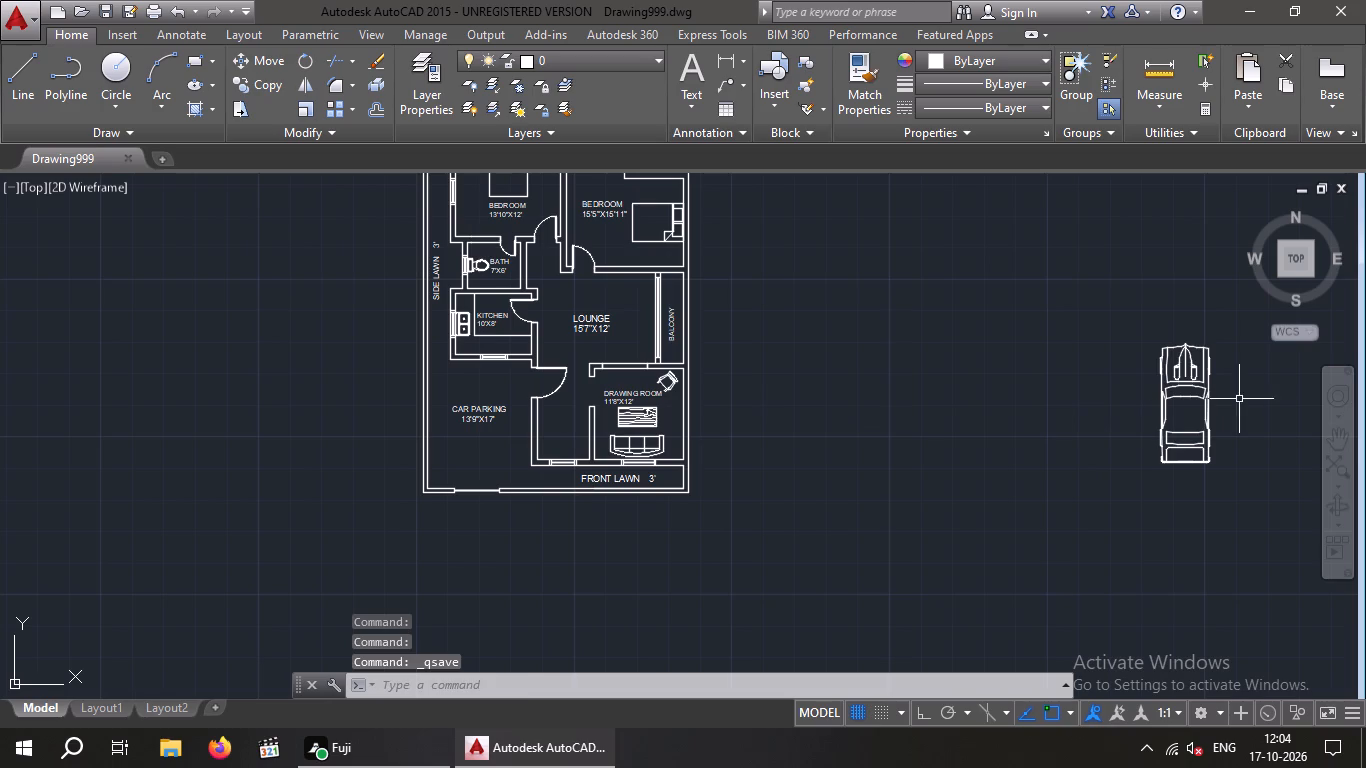
Erase the top-view car block lying outside the floor plan, east of the boundary wall.
{"action": "left_click_drag", "start_coordinate": [1217, 388], "coordinate": [1049, 462]}
{"action": "left_click", "coordinate": [1048, 463]}
{"action": "key", "text": "Delete"}
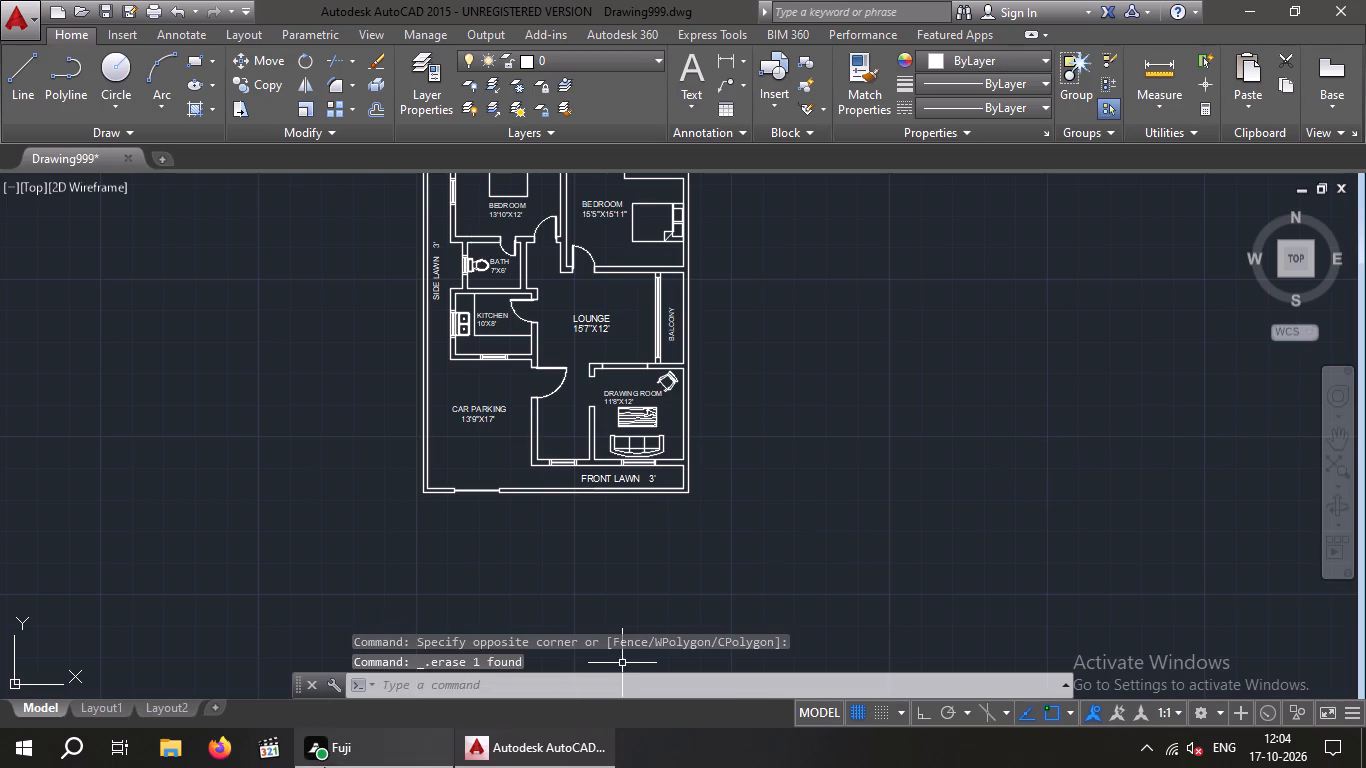
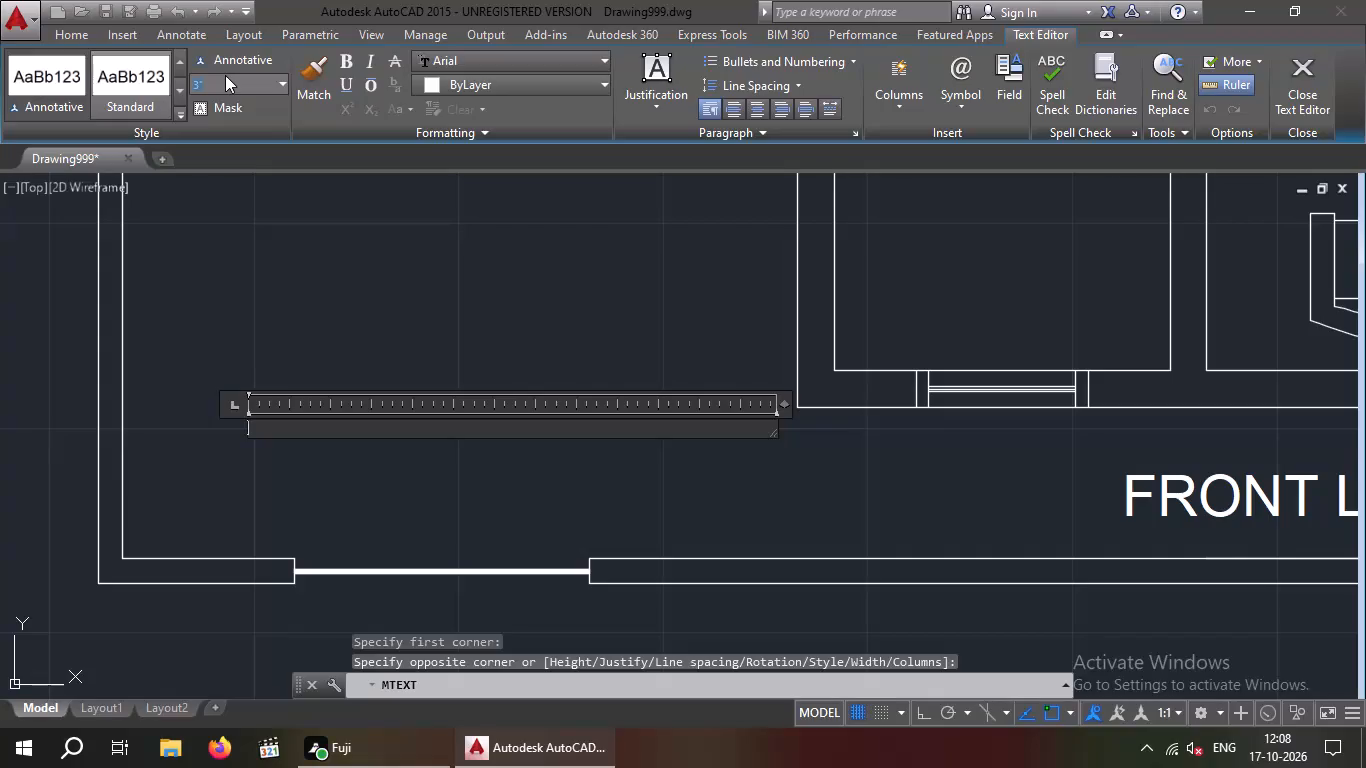
Set the text height to 9" and write the label GATE in the open area above the gate.
{"action": "key", "text": "9"}
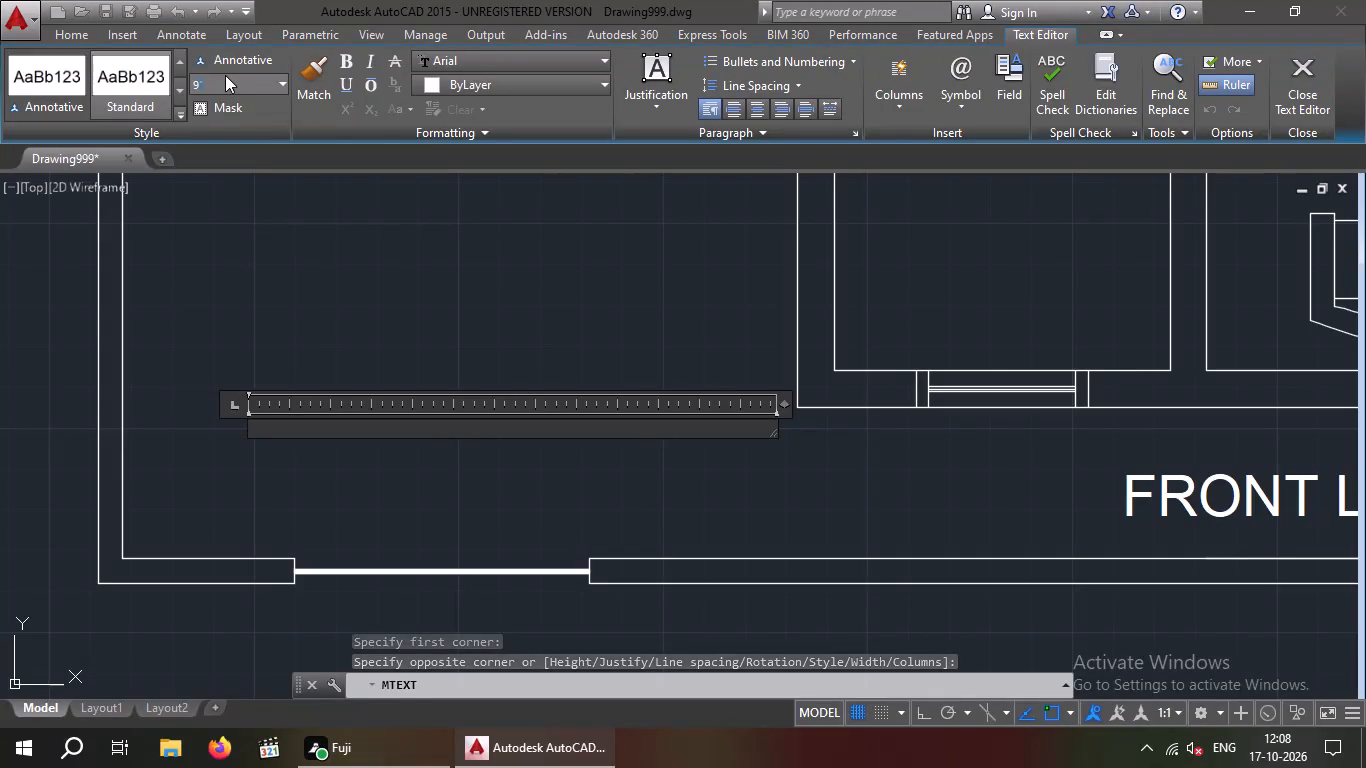
{"action": "key", "text": "shift+quotedbl"}
{"action": "key", "text": "Return"}
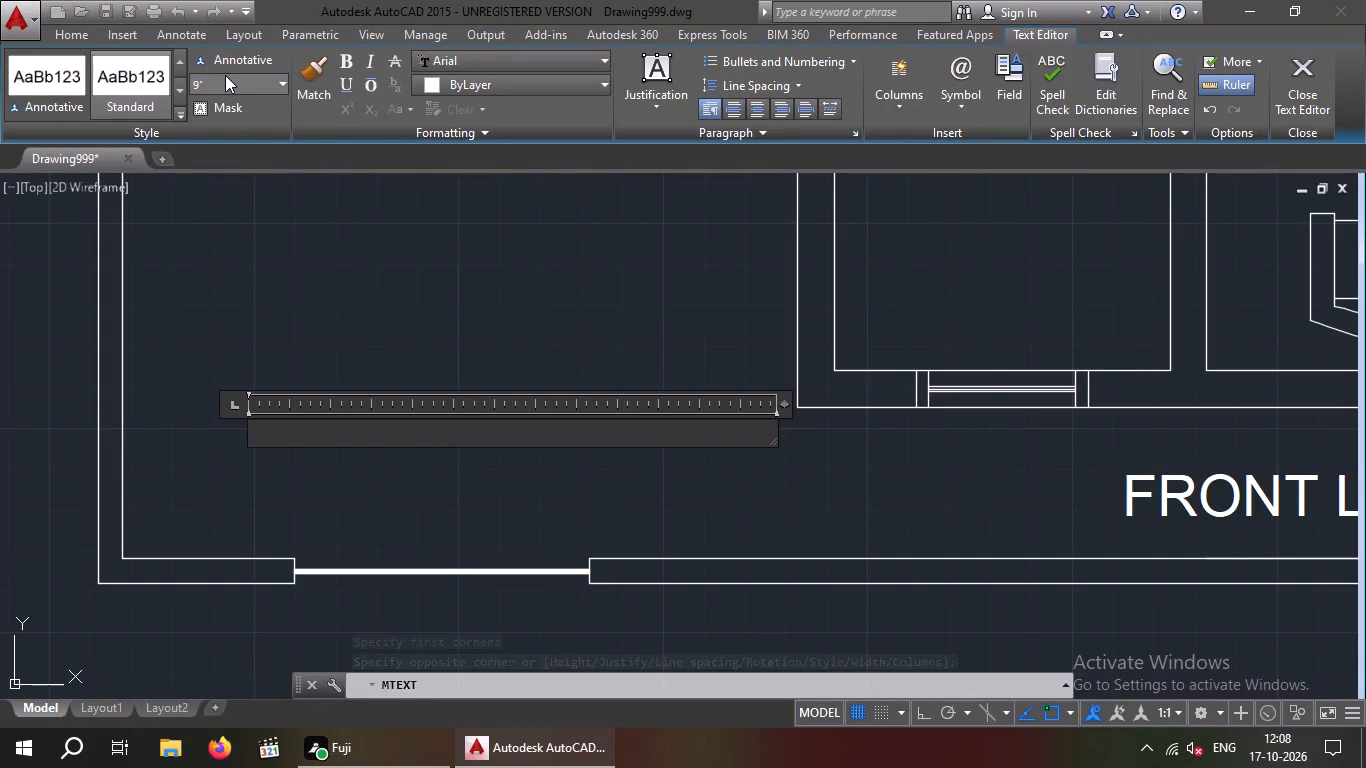
{"action": "type", "text": "GATE"}
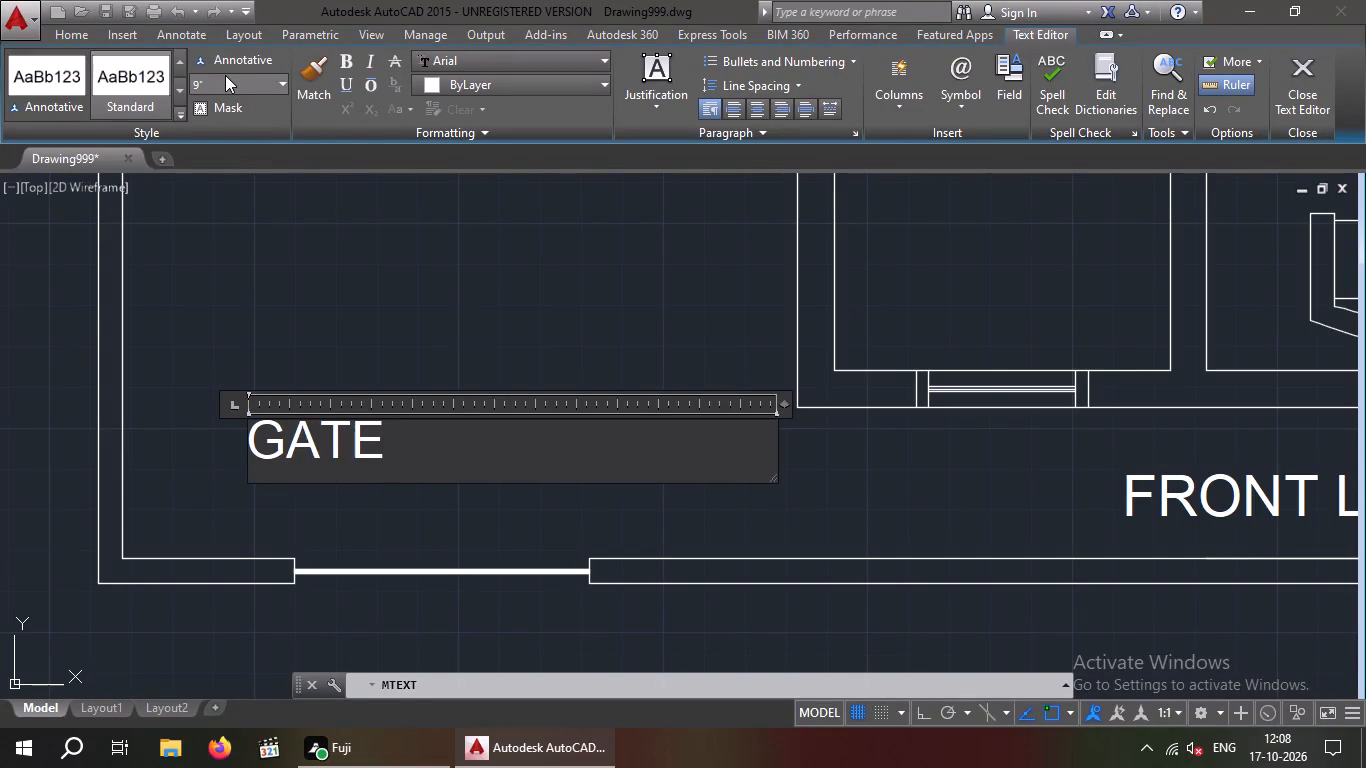
{"action": "left_click", "coordinate": [437, 264]}
Move the GATE label to just above the gate opening in the front boundary wall.
{"action": "left_click_drag", "start_coordinate": [437, 381], "coordinate": [436, 403]}
{"action": "left_click", "coordinate": [252, 474]}
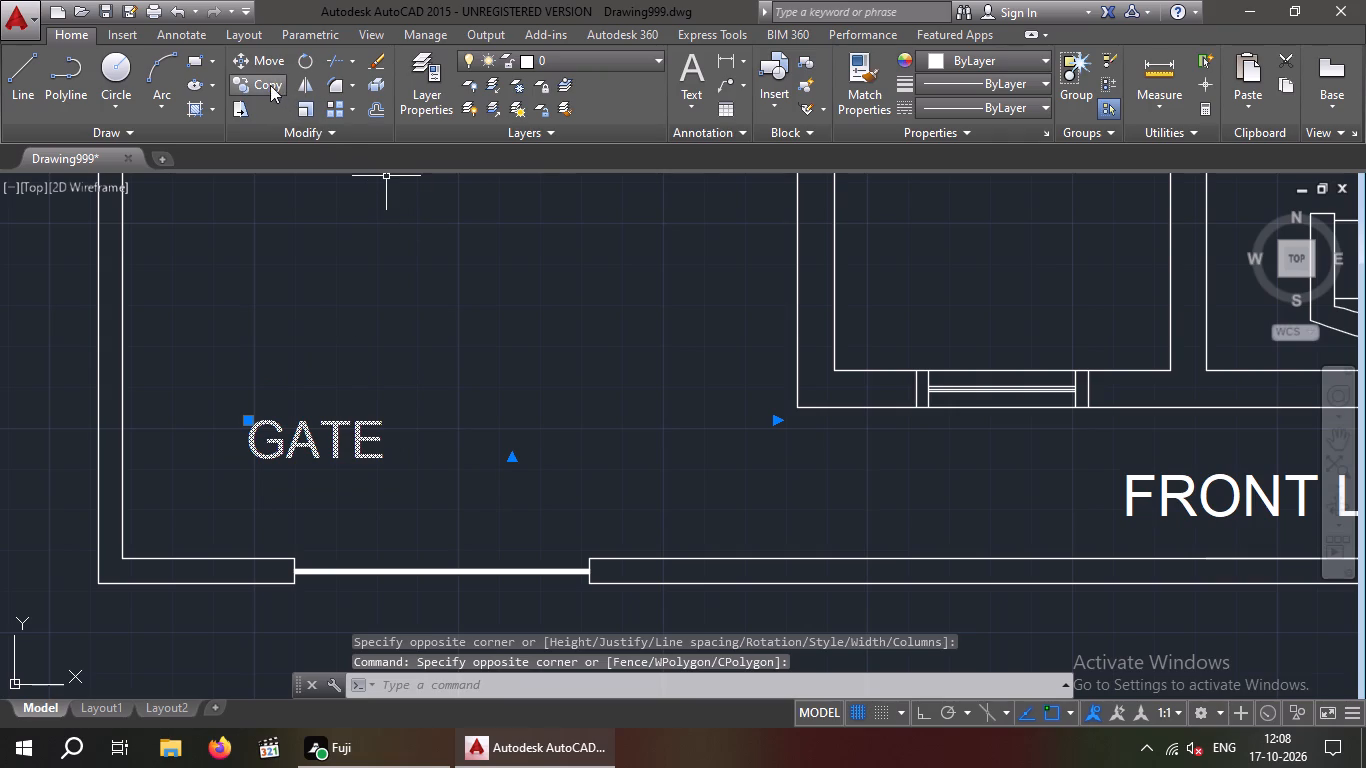
{"action": "left_click", "coordinate": [260, 66]}
{"action": "left_click", "coordinate": [242, 462]}
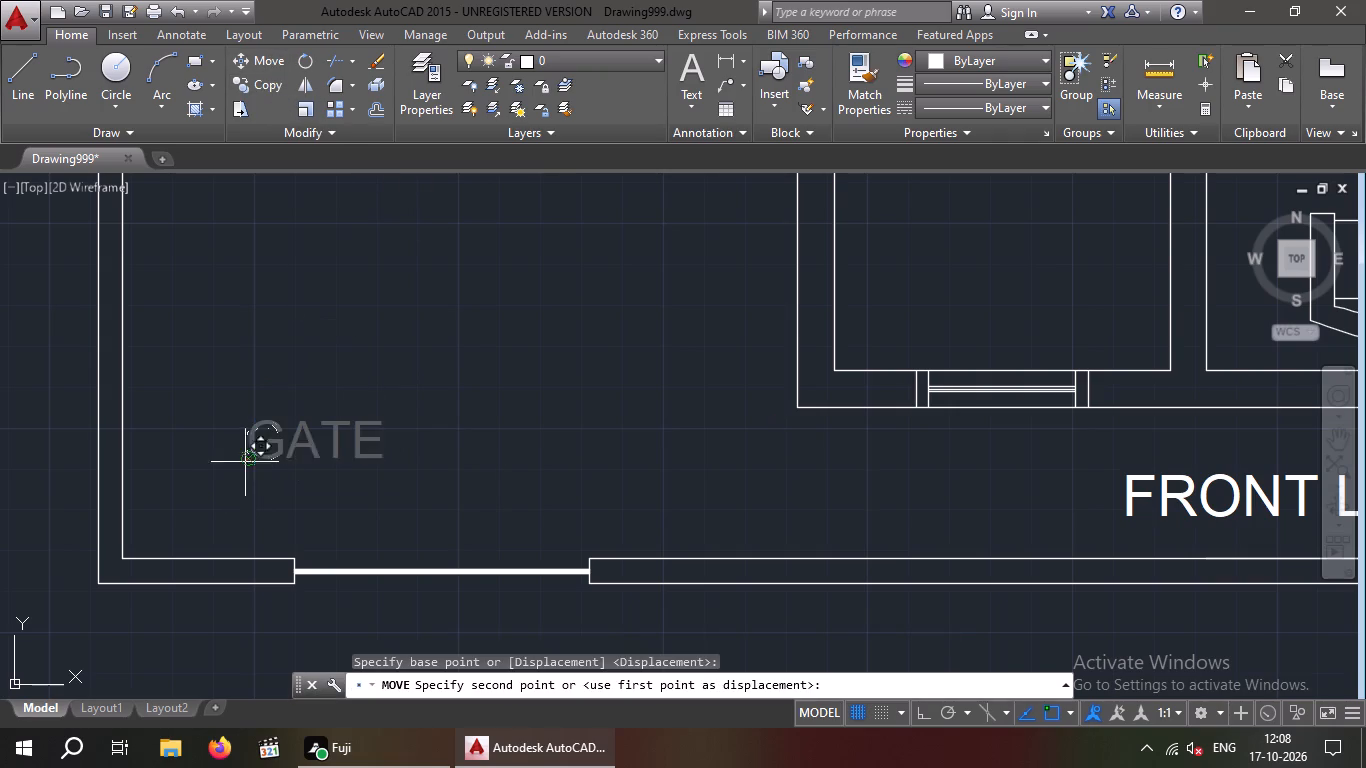
{"action": "scroll", "coordinate": [368, 556], "scroll_direction": "up", "scroll_amount": 3}
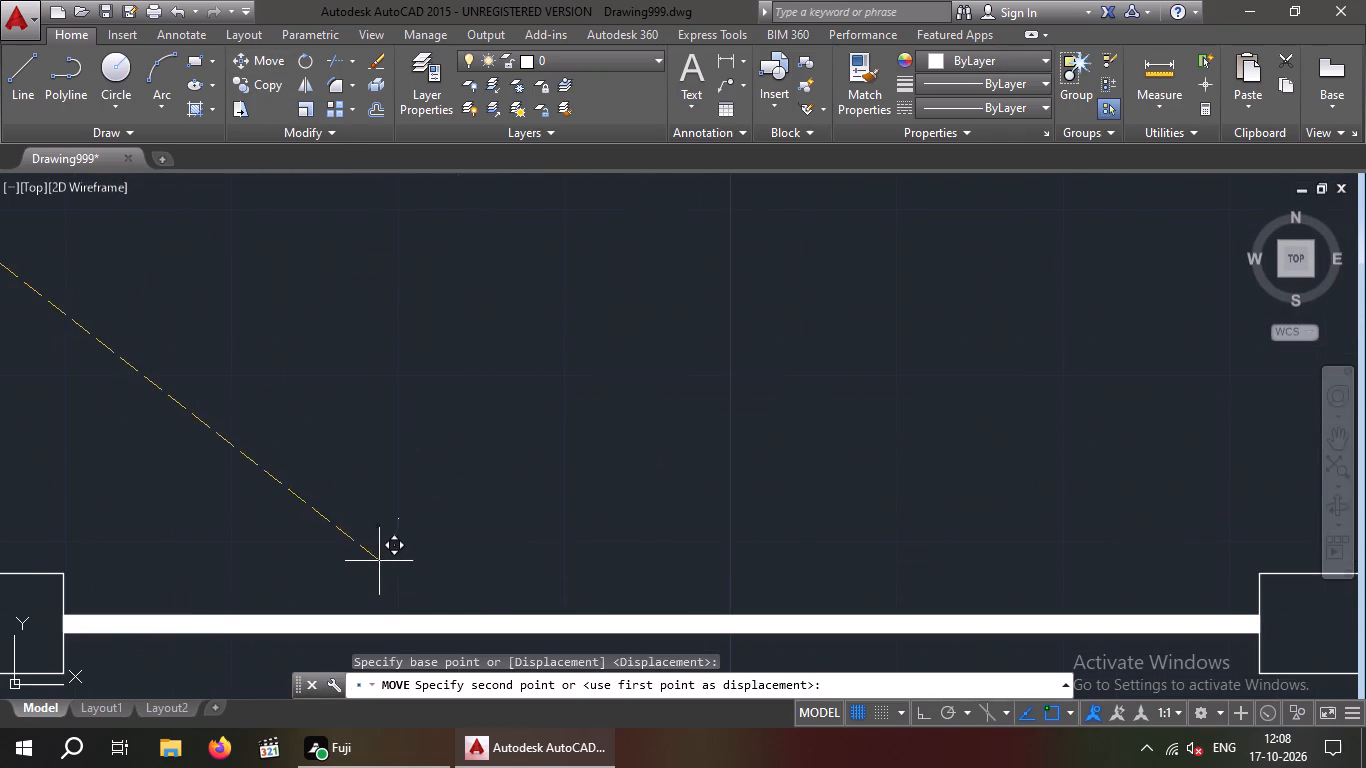
{"action": "left_click", "coordinate": [372, 563]}
{"action": "scroll", "coordinate": [368, 526], "scroll_direction": "down", "scroll_amount": 3}
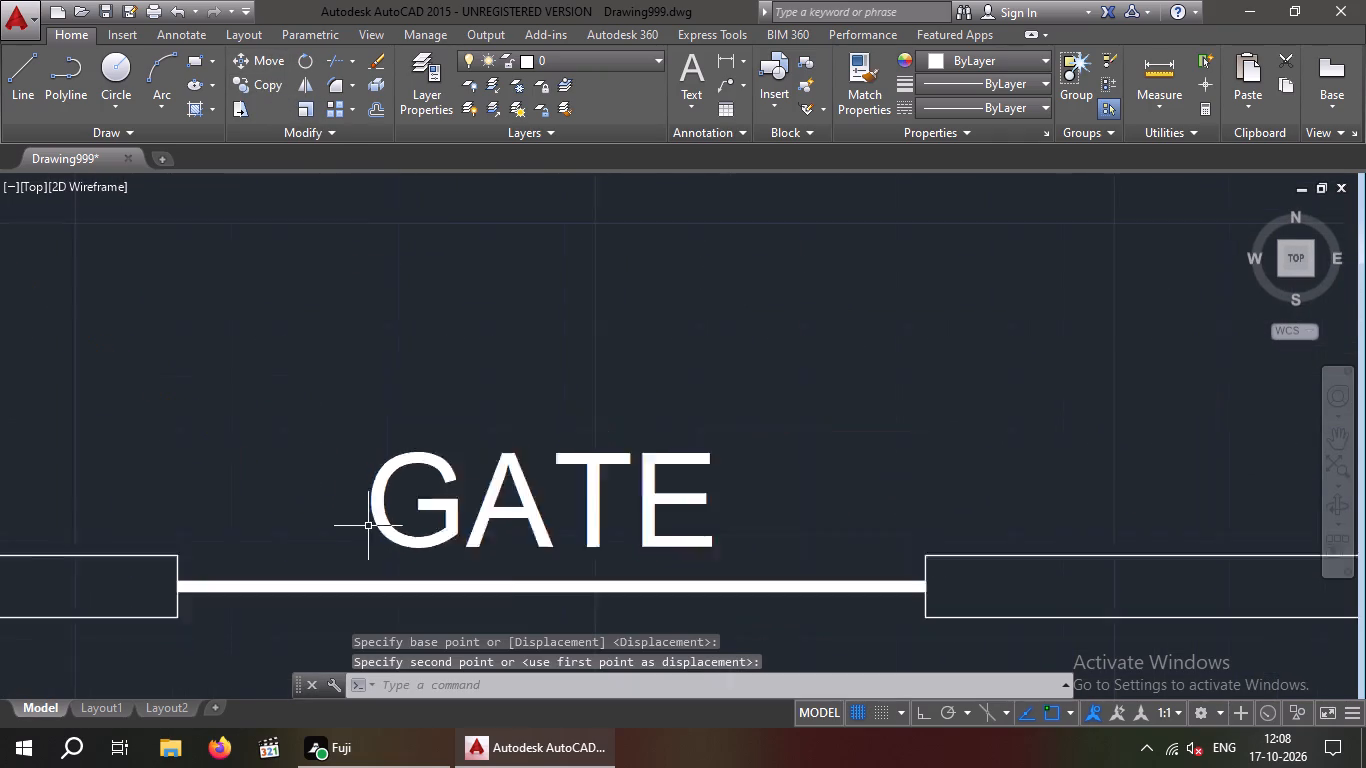
{"action": "middle_click_drag", "start_coordinate": [430, 601], "coordinate": [424, 482]}
{"action": "middle_click", "coordinate": [425, 471]}
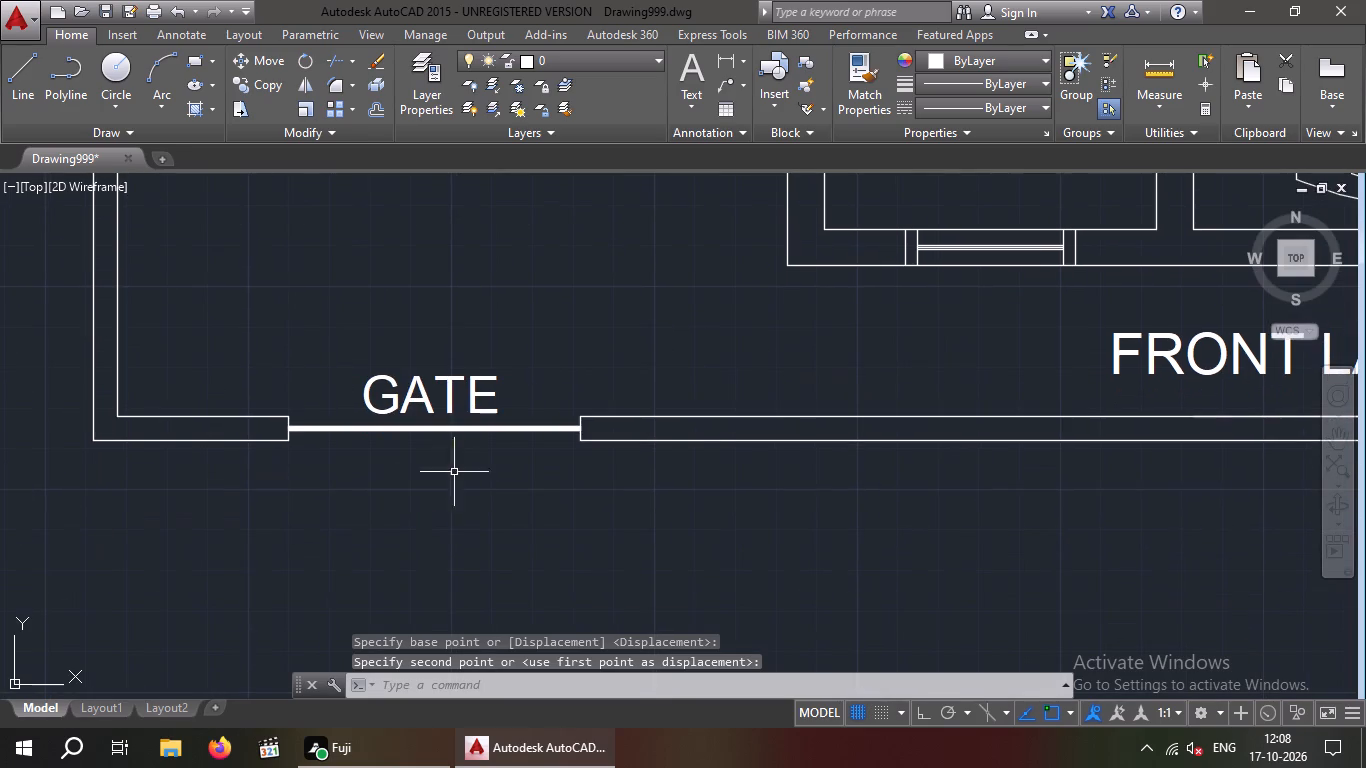
Save the drawing.
{"action": "key", "text": "ctrl+s"}
Erase the inner line of the outer wall alongside the balcony.
{"action": "scroll", "coordinate": [477, 467], "scroll_direction": "down", "scroll_amount": 3}
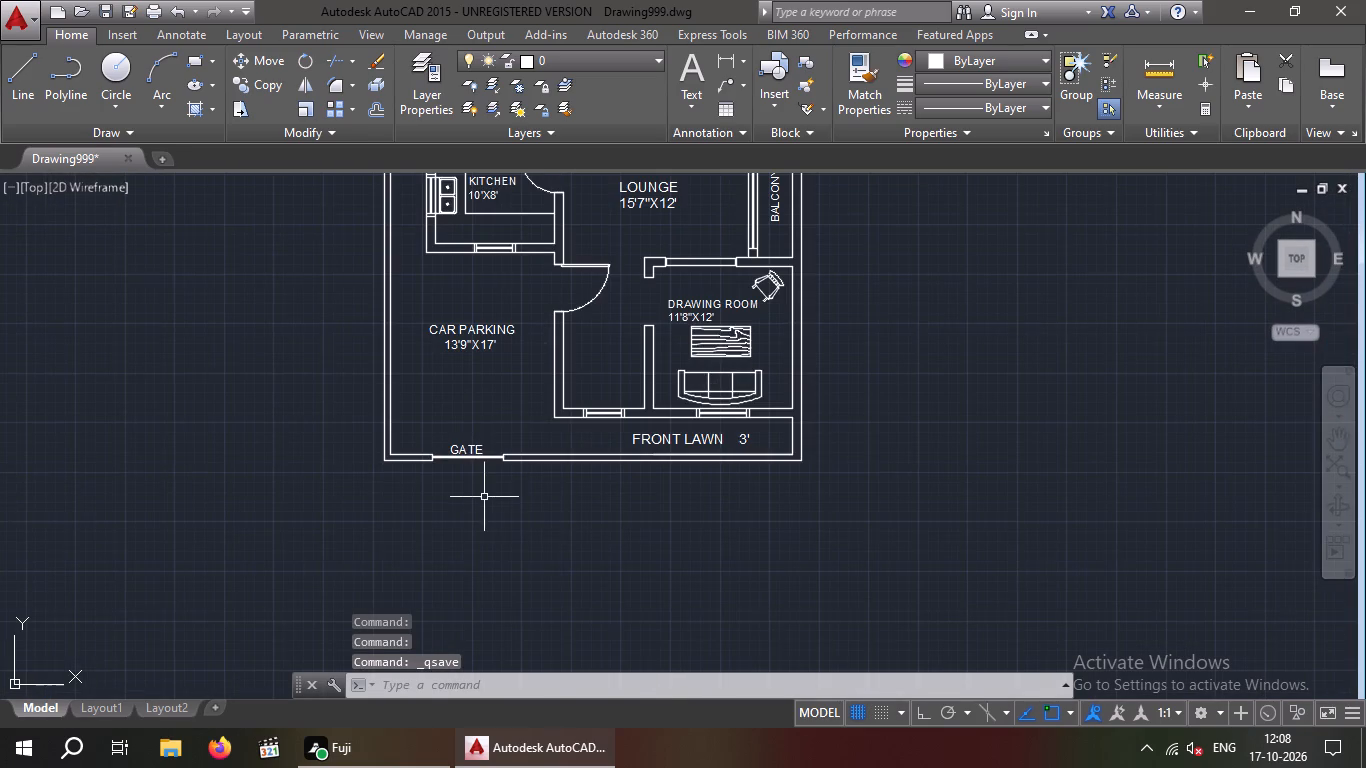
{"action": "middle_click_drag", "start_coordinate": [483, 497], "coordinate": [343, 504]}
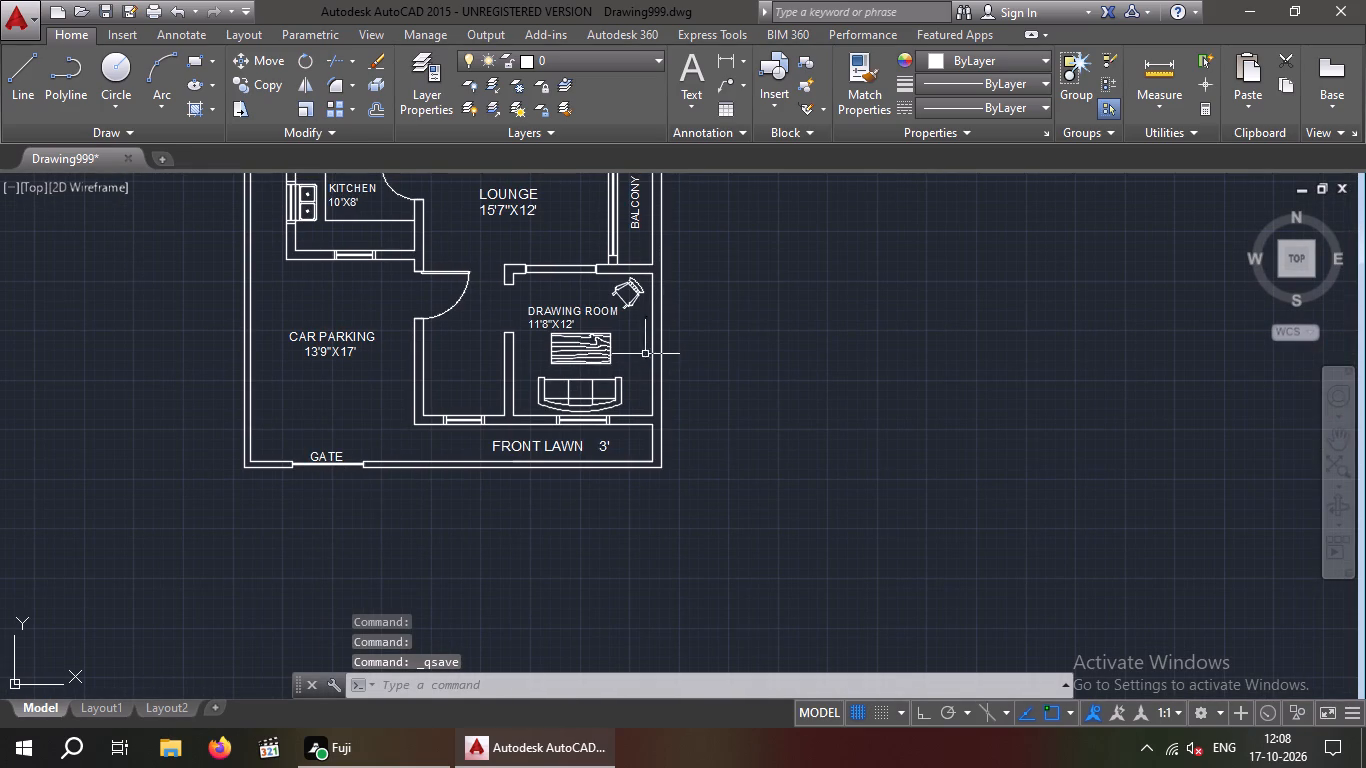
{"action": "middle_click_drag", "start_coordinate": [734, 346], "coordinate": [696, 454]}
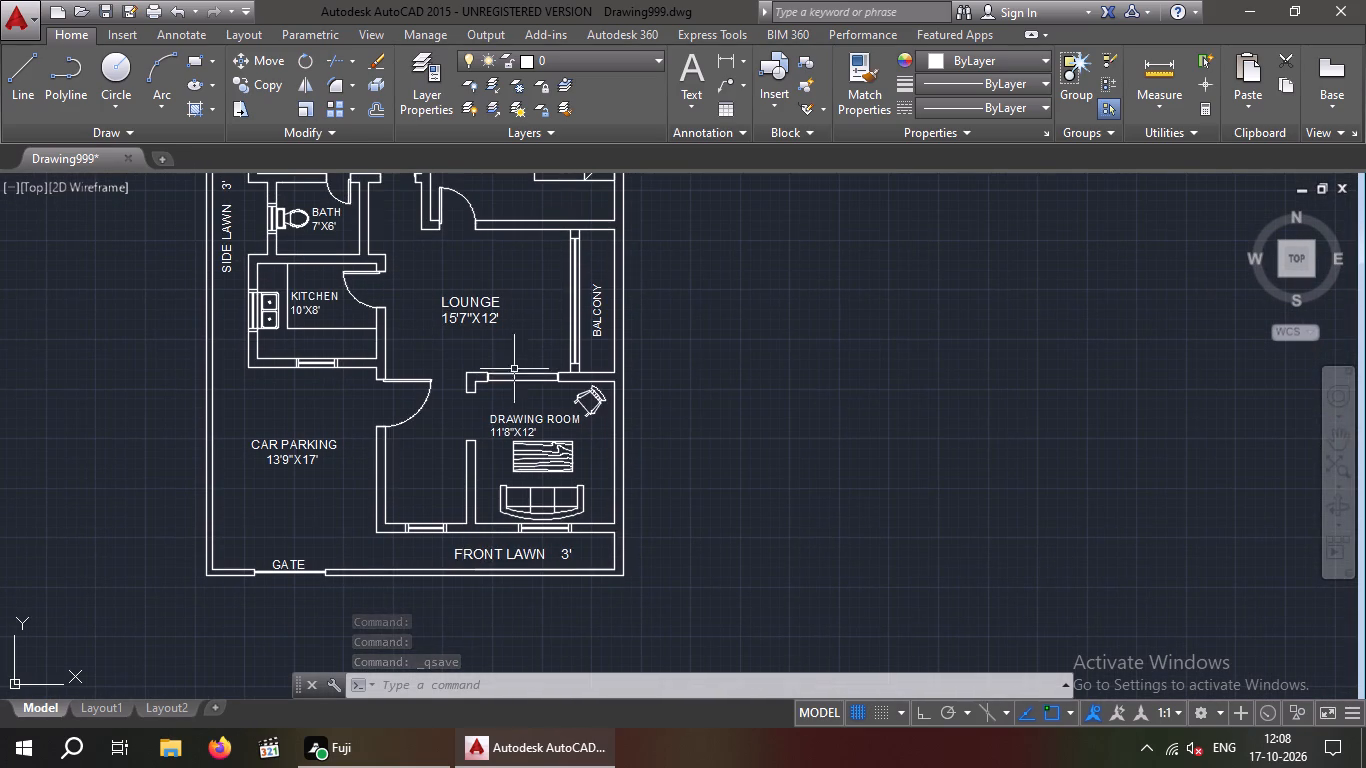
{"action": "middle_click_drag", "start_coordinate": [540, 375], "coordinate": [619, 412]}
{"action": "scroll", "coordinate": [564, 347], "scroll_direction": "down", "scroll_amount": 1}
{"action": "middle_click_drag", "start_coordinate": [526, 365], "coordinate": [507, 448]}
{"action": "middle_click", "coordinate": [503, 453]}
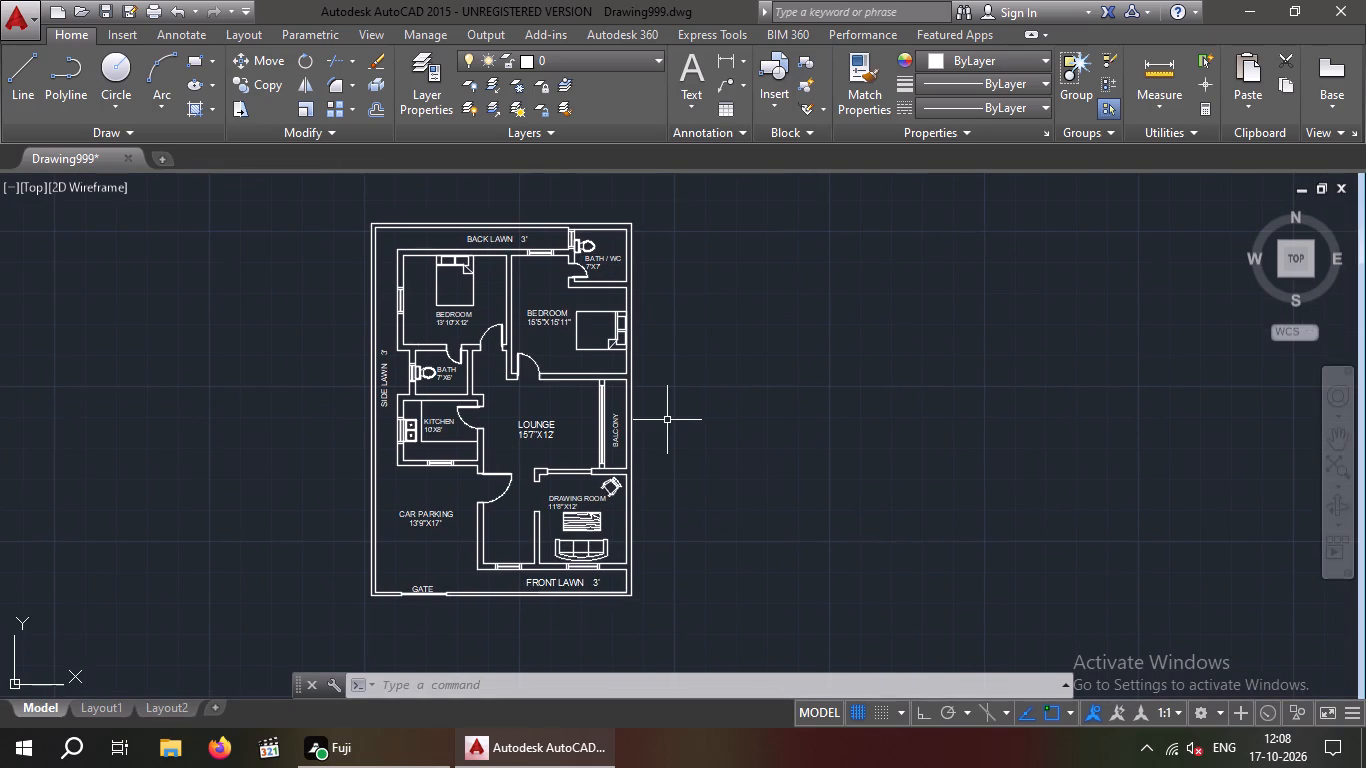
{"action": "scroll", "coordinate": [644, 409], "scroll_direction": "up", "scroll_amount": 3}
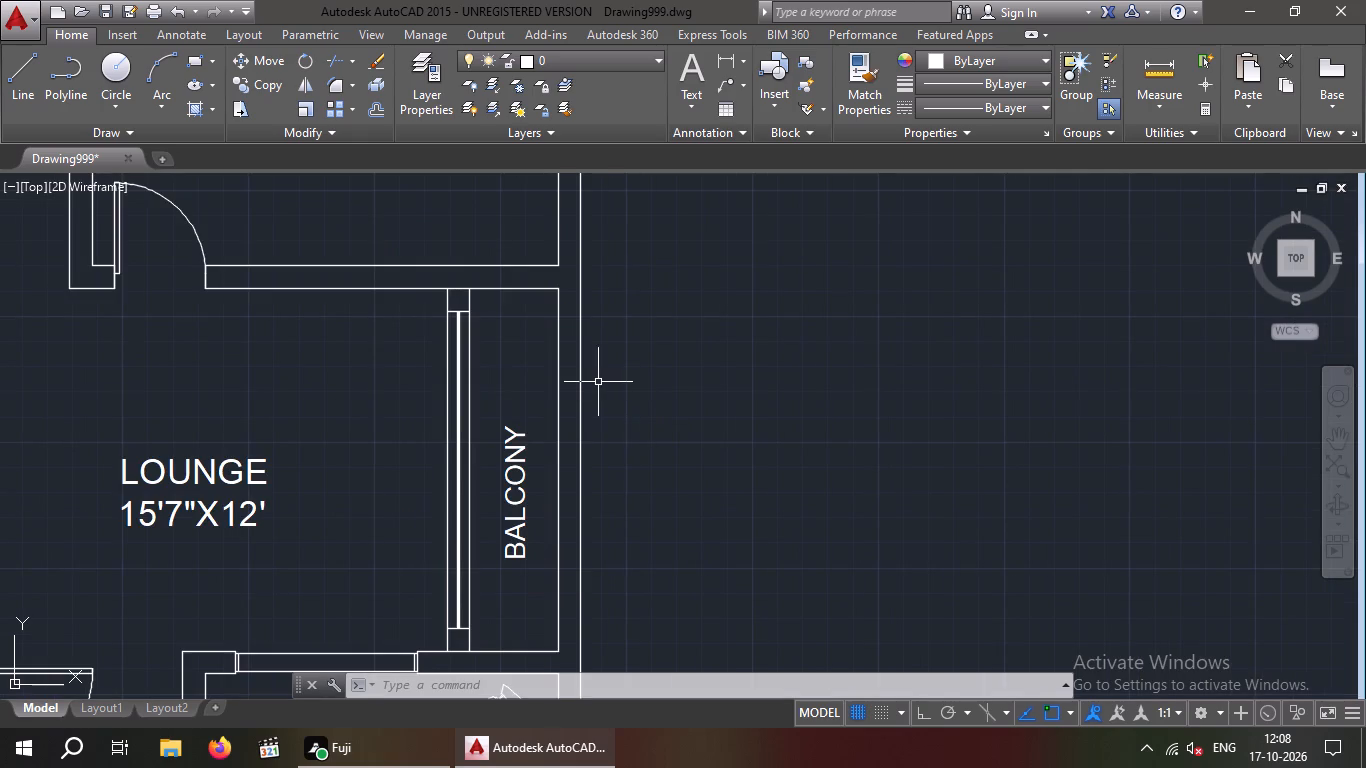
{"action": "left_click", "coordinate": [559, 375]}
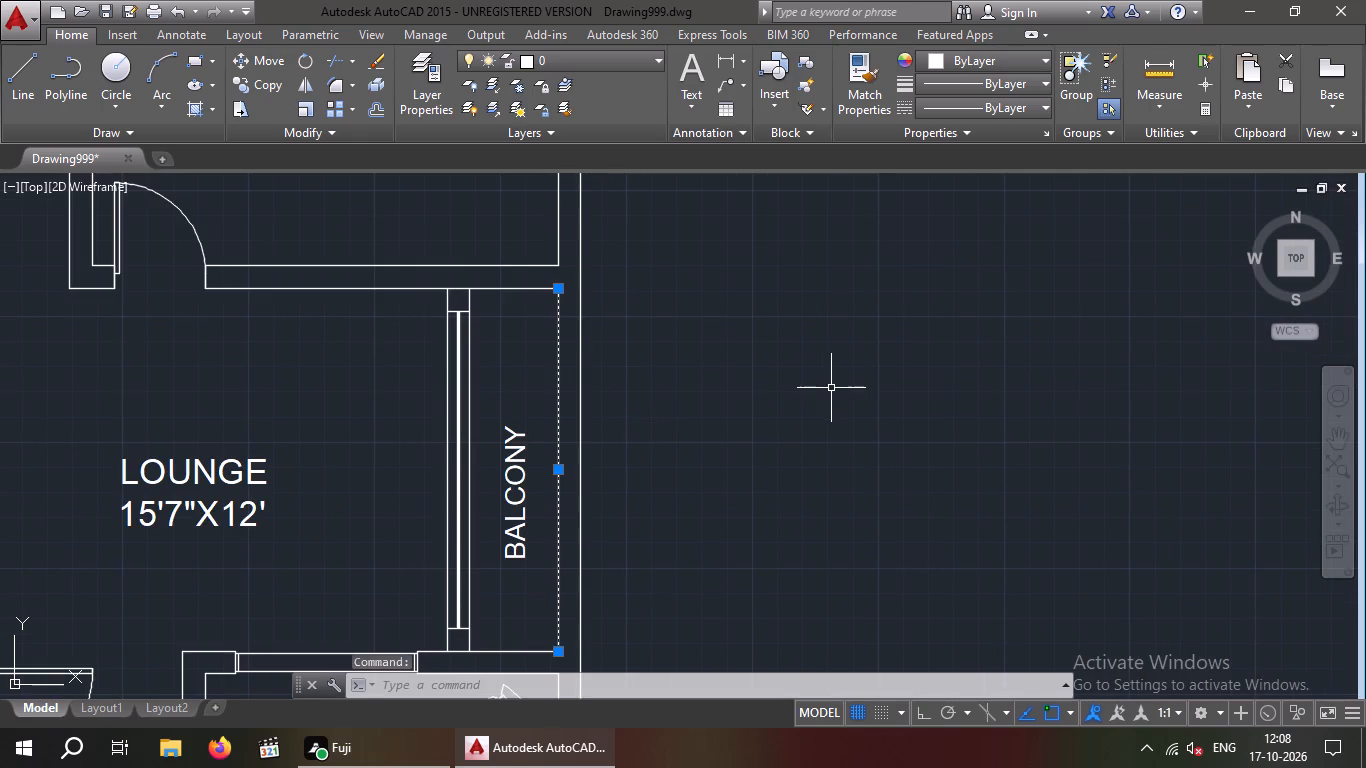
{"action": "key", "text": "Delete"}
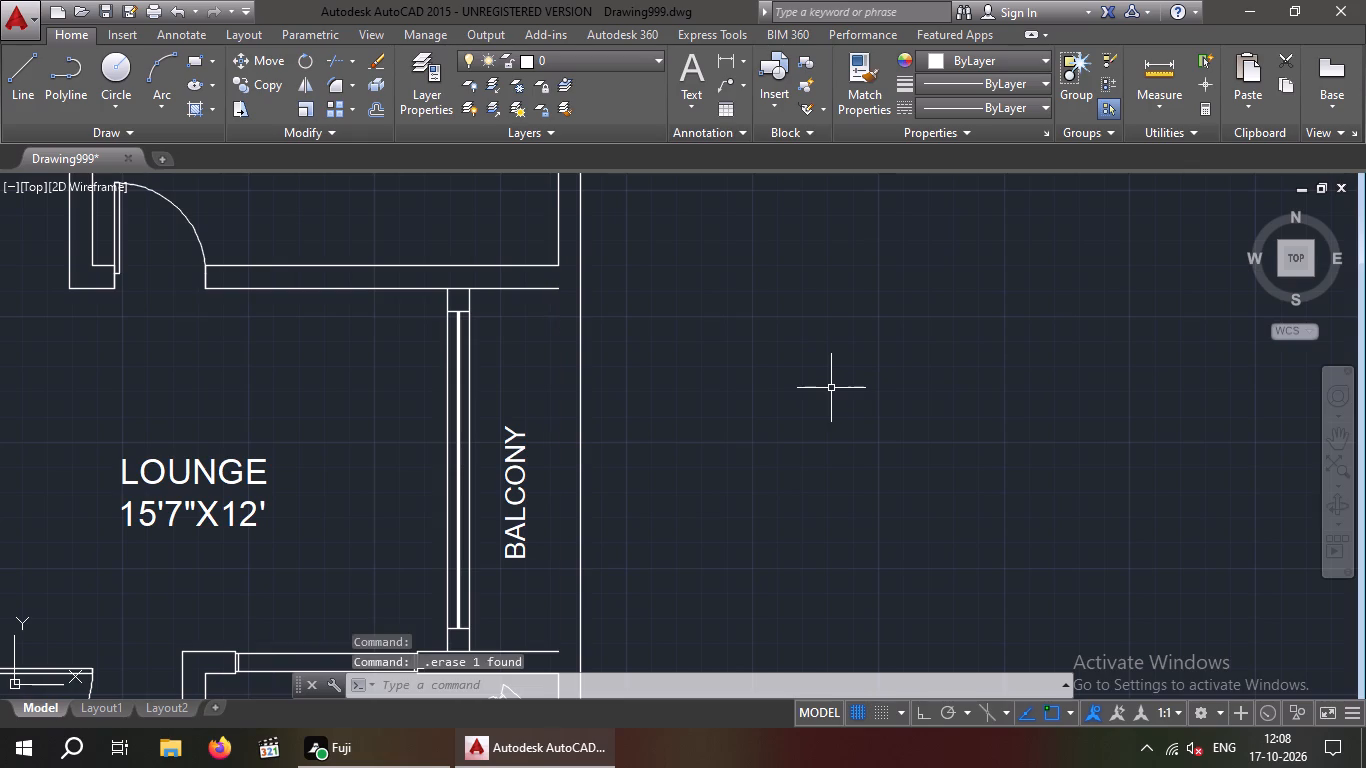
Offset the outer boundary line beside the balcony 4" inward to form a thinner balcony wall.
{"action": "key", "text": "o"}
{"action": "key", "text": "Return"}
{"action": "key", "text": "4"}
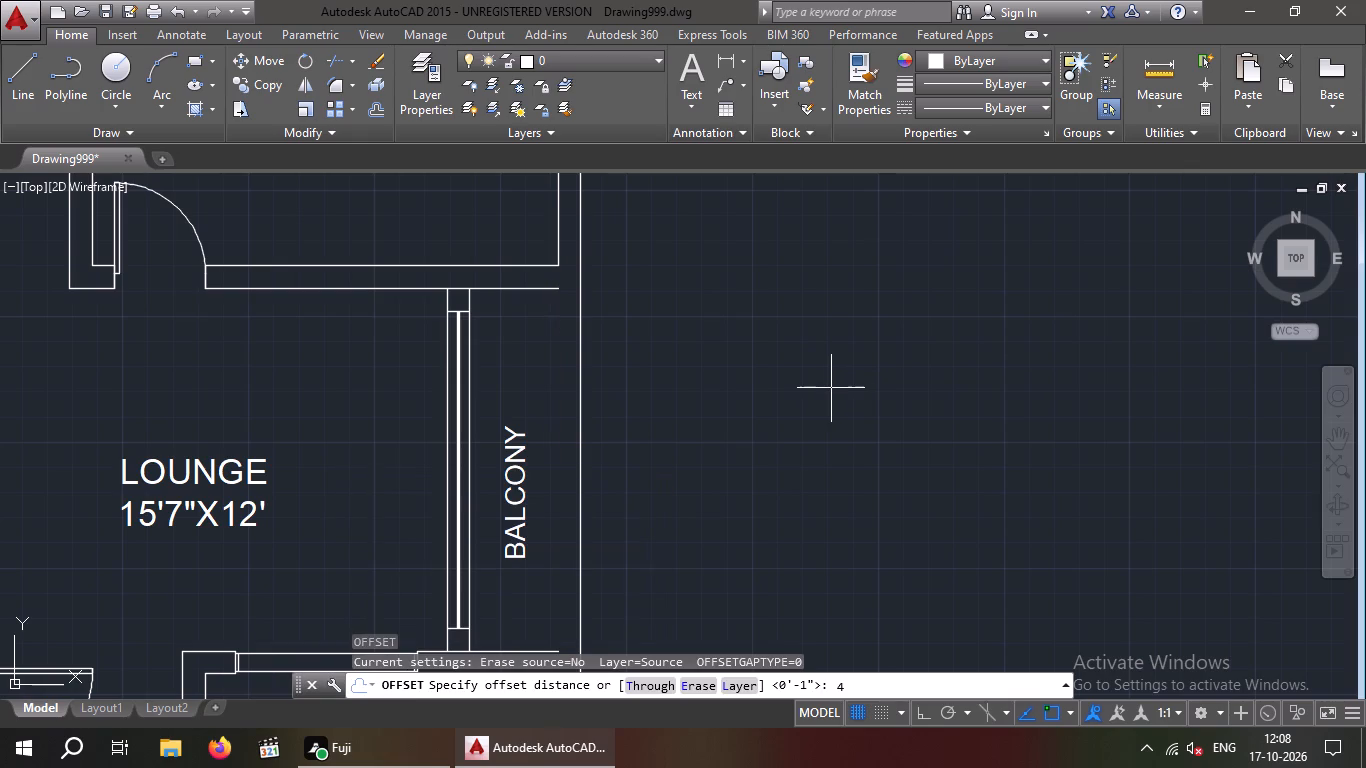
{"action": "key", "text": "shift+quotedbl"}
{"action": "key", "text": "Return"}
{"action": "left_click", "coordinate": [581, 453]}
{"action": "left_click", "coordinate": [572, 451]}
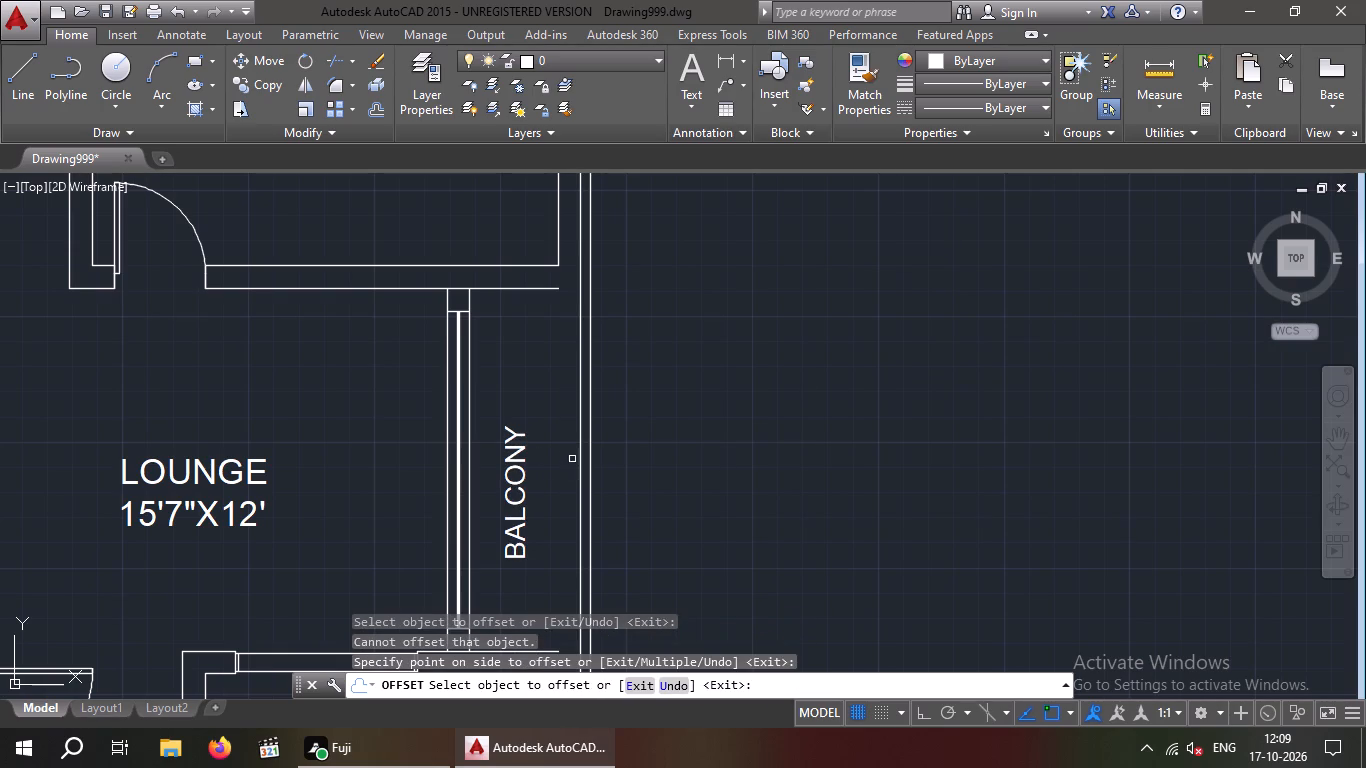
{"action": "key", "text": "ctrl+z"}
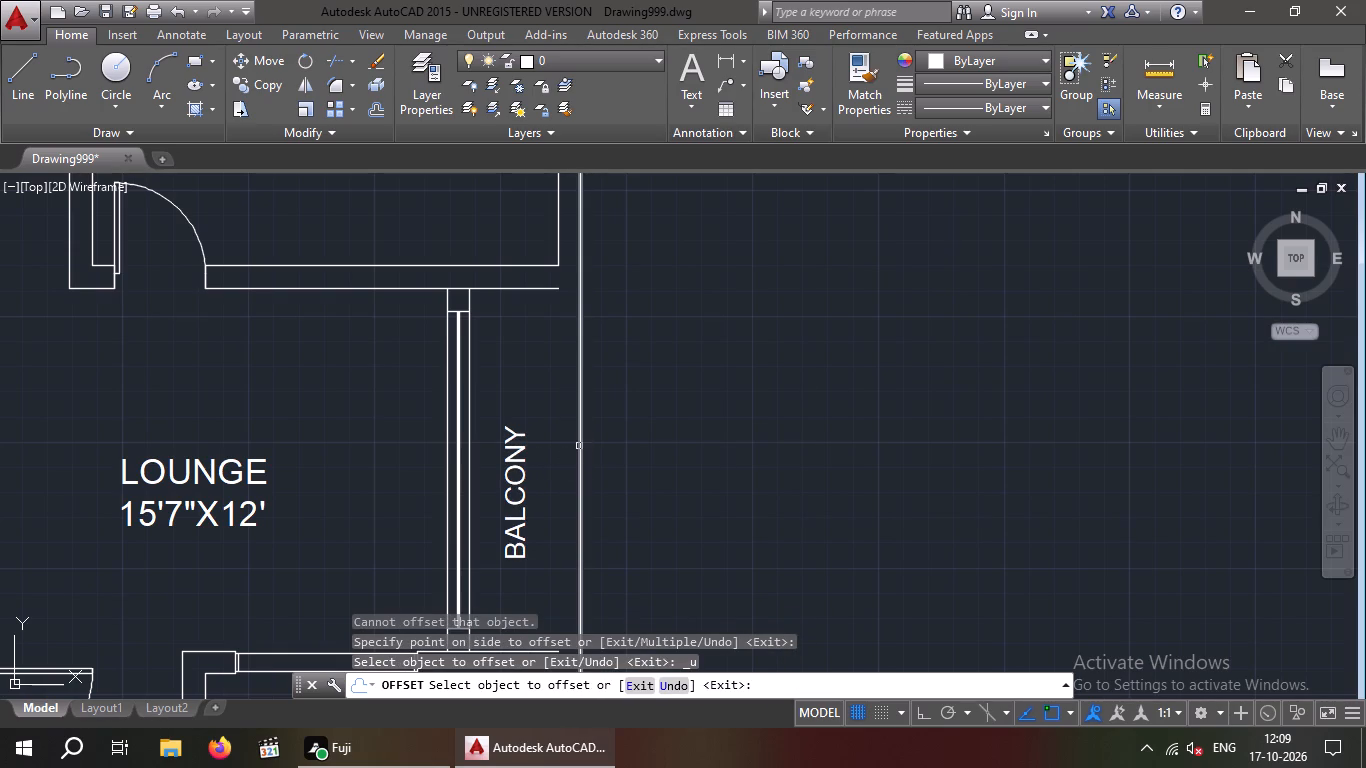
{"action": "left_click_drag", "start_coordinate": [579, 447], "coordinate": [570, 447]}
{"action": "left_click", "coordinate": [552, 451]}
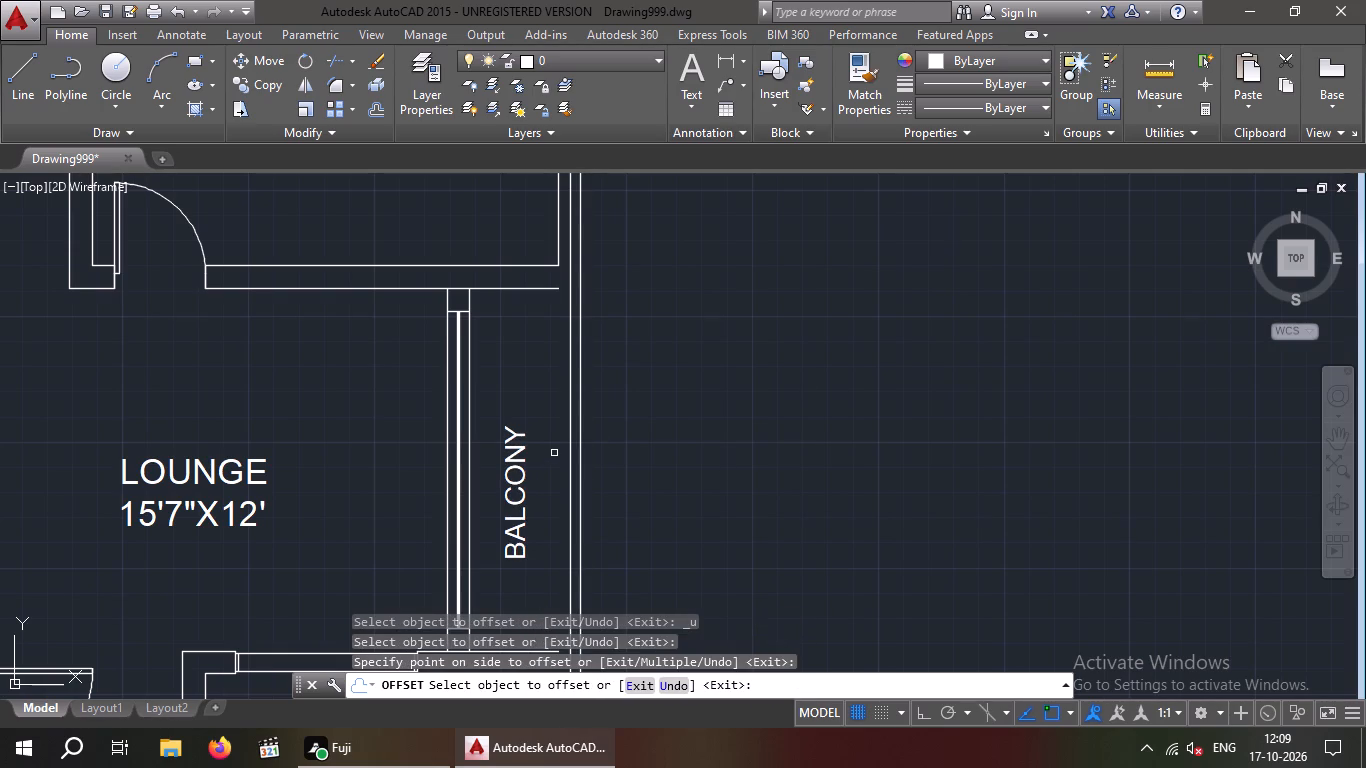
{"action": "key", "text": "Escape"}
{"action": "key", "text": "Escape"}
Extend the wall lines at the balcony's bedroom and drawing room ends to the outermost boundary line.
{"action": "key", "text": "e"}
{"action": "type", "text": "X"}
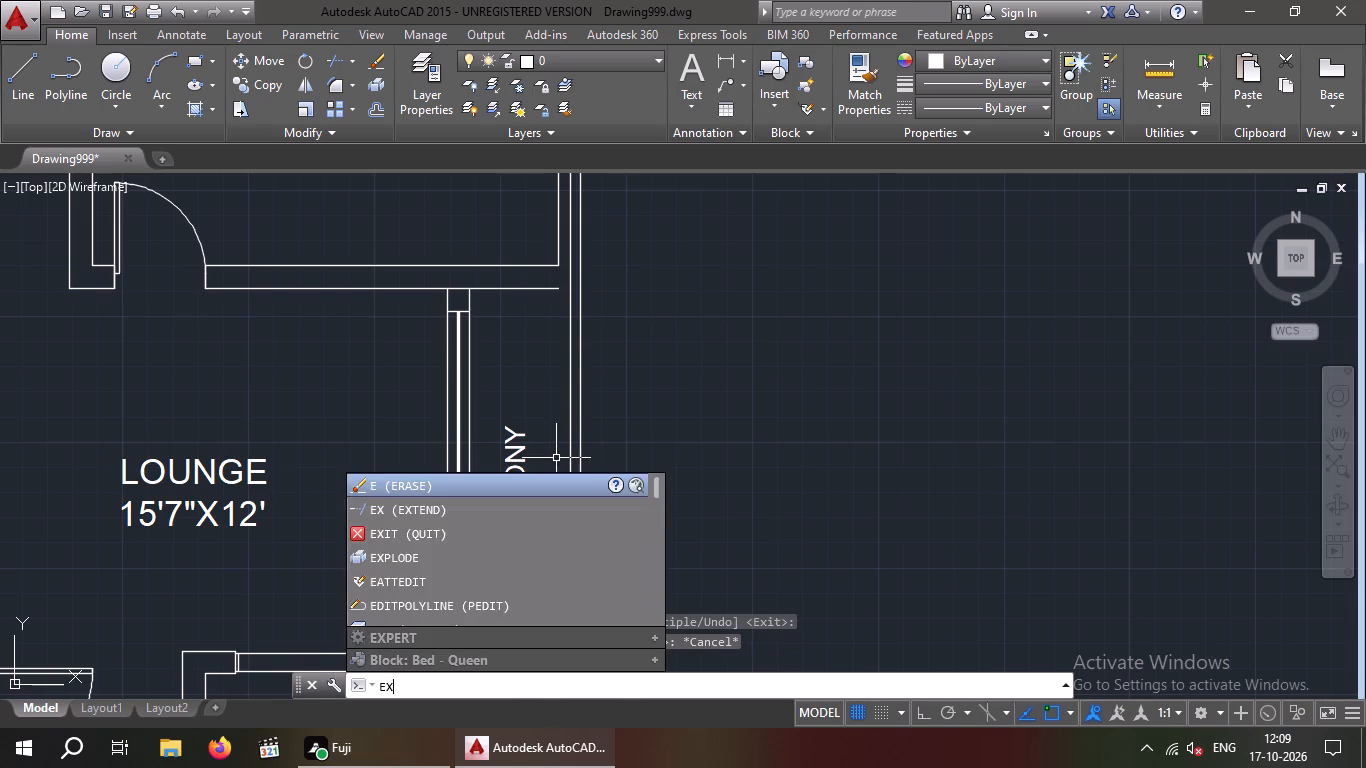
{"action": "key", "text": "space"}
{"action": "key", "text": "space"}
{"action": "left_click", "coordinate": [528, 290]}
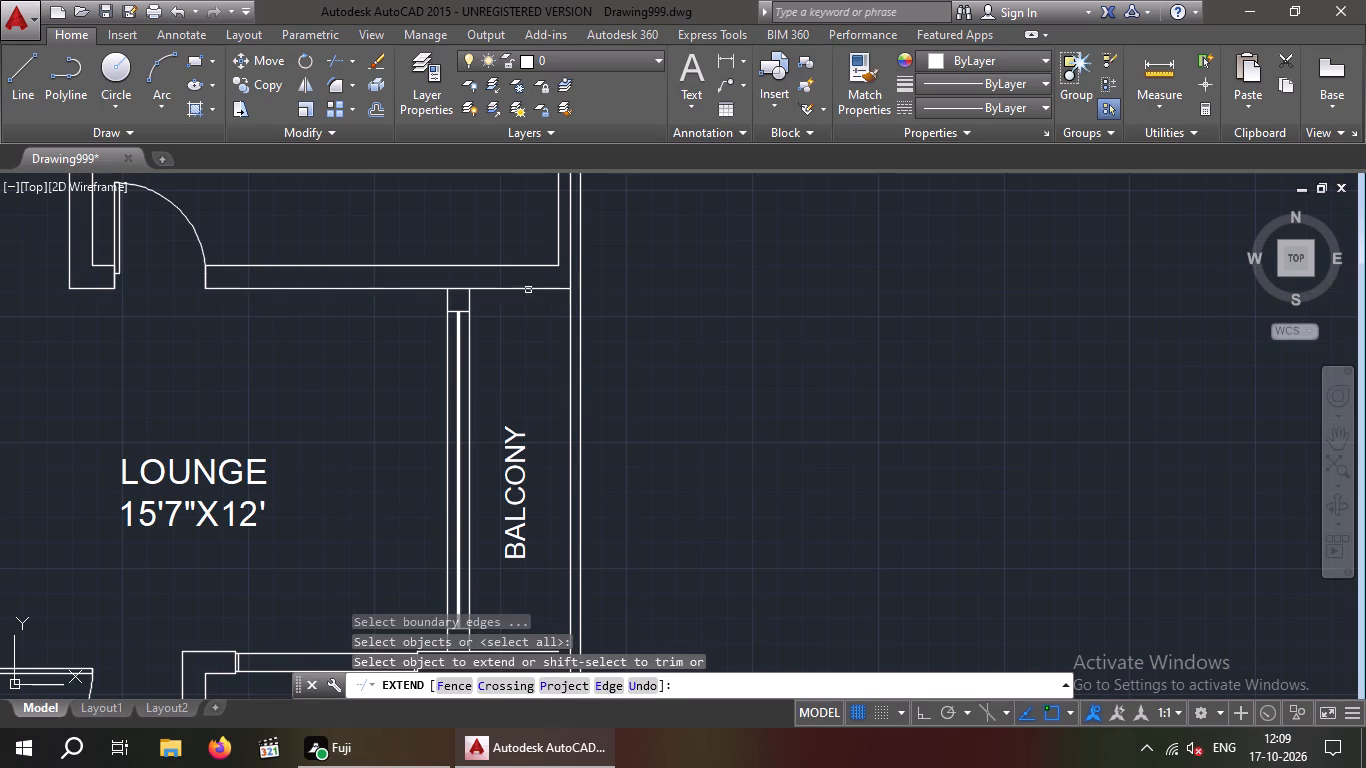
{"action": "left_click", "coordinate": [538, 289]}
{"action": "scroll", "coordinate": [542, 360], "scroll_direction": "down", "scroll_amount": 1}
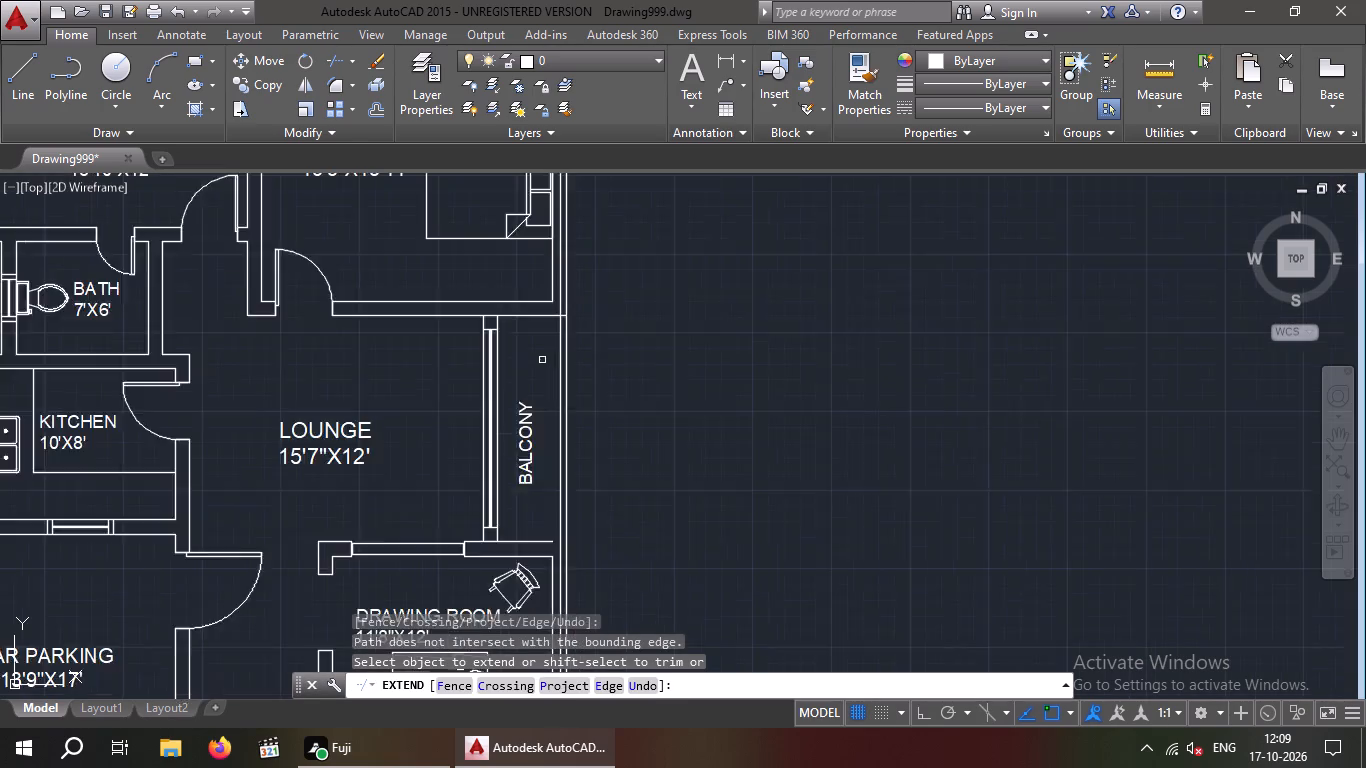
{"action": "scroll", "coordinate": [542, 360], "scroll_direction": "down", "scroll_amount": 2}
{"action": "scroll", "coordinate": [528, 433], "scroll_direction": "up", "scroll_amount": 4}
{"action": "left_click", "coordinate": [562, 401]}
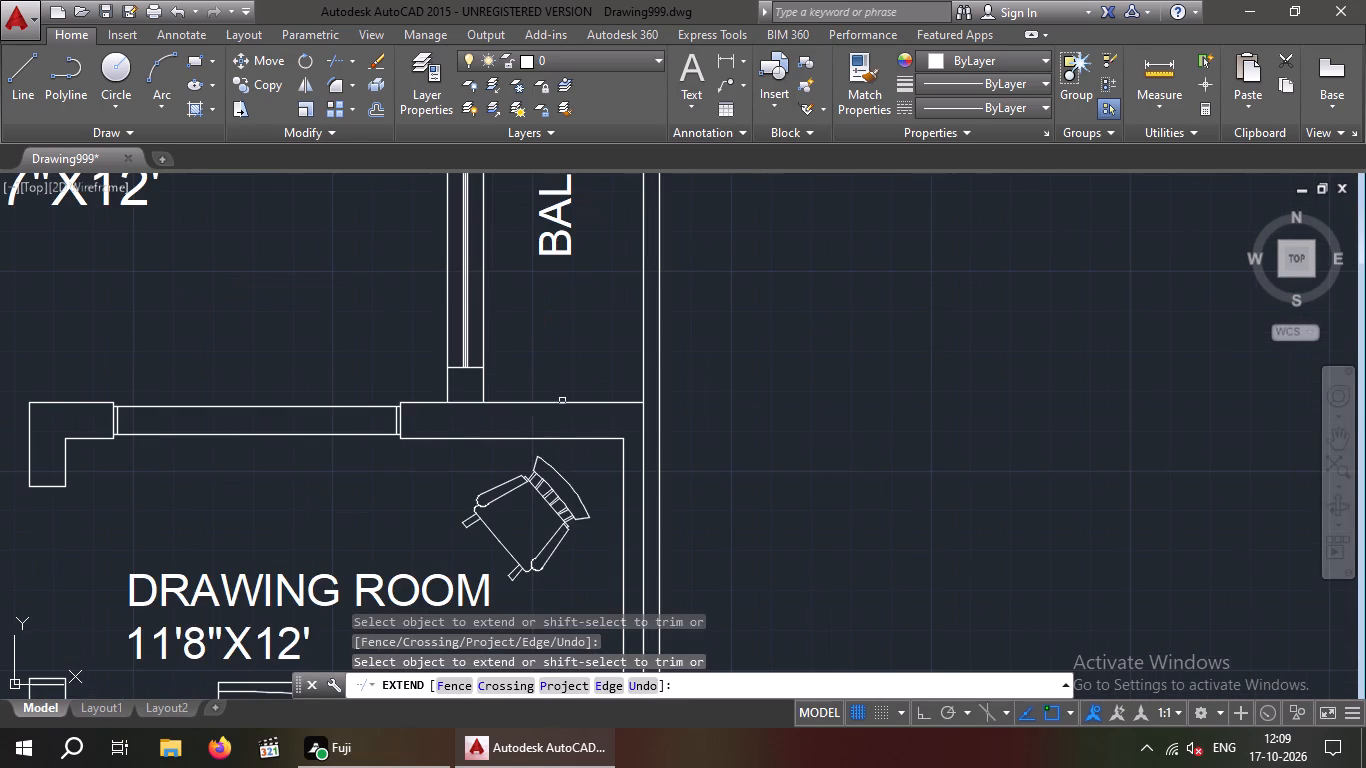
{"action": "left_click", "coordinate": [582, 399]}
{"action": "left_click", "coordinate": [586, 408]}
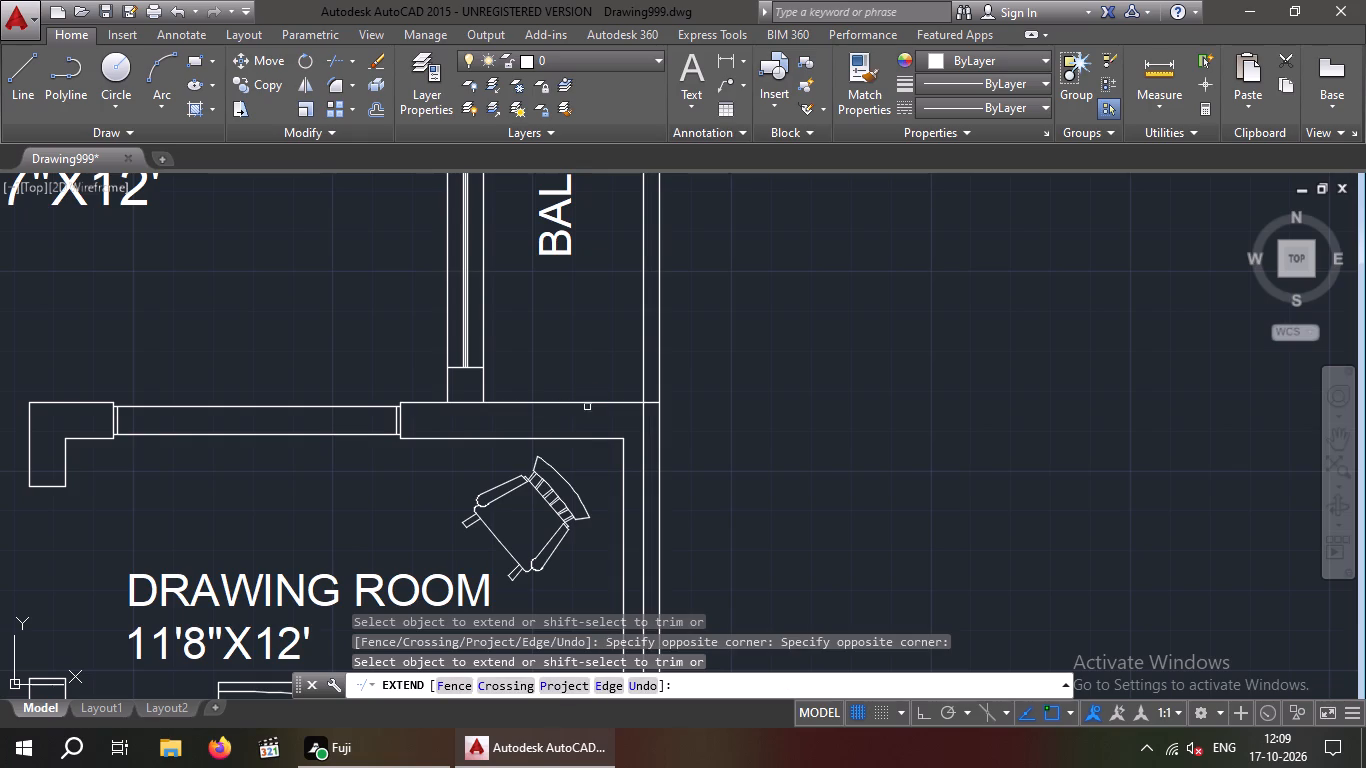
{"action": "key", "text": "Escape"}
{"action": "key", "text": "Escape"}
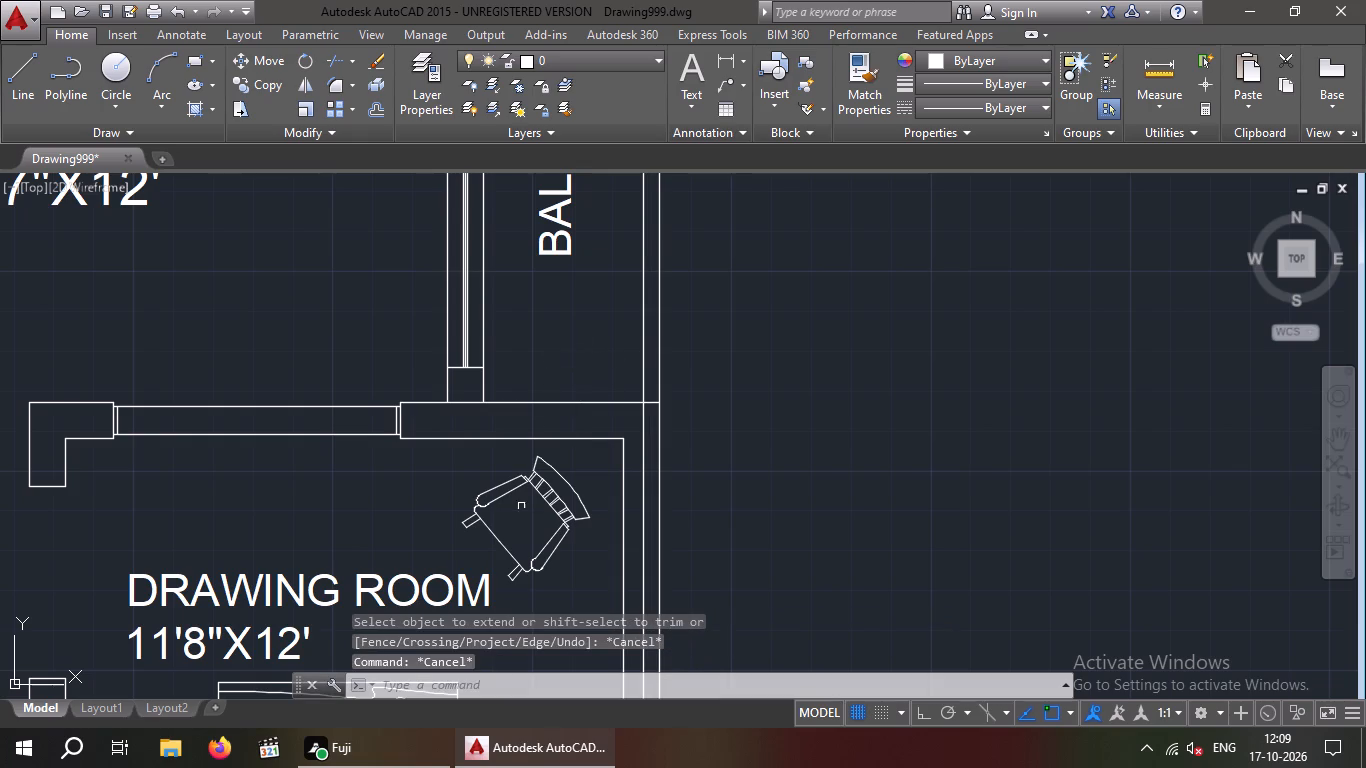
Trim the new offset wall line beyond both ends of the balcony.
{"action": "scroll", "coordinate": [582, 347], "scroll_direction": "down", "scroll_amount": 2}
{"action": "middle_click_drag", "start_coordinate": [582, 354], "coordinate": [577, 404]}
{"action": "scroll", "coordinate": [595, 432], "scroll_direction": "up", "scroll_amount": 4}
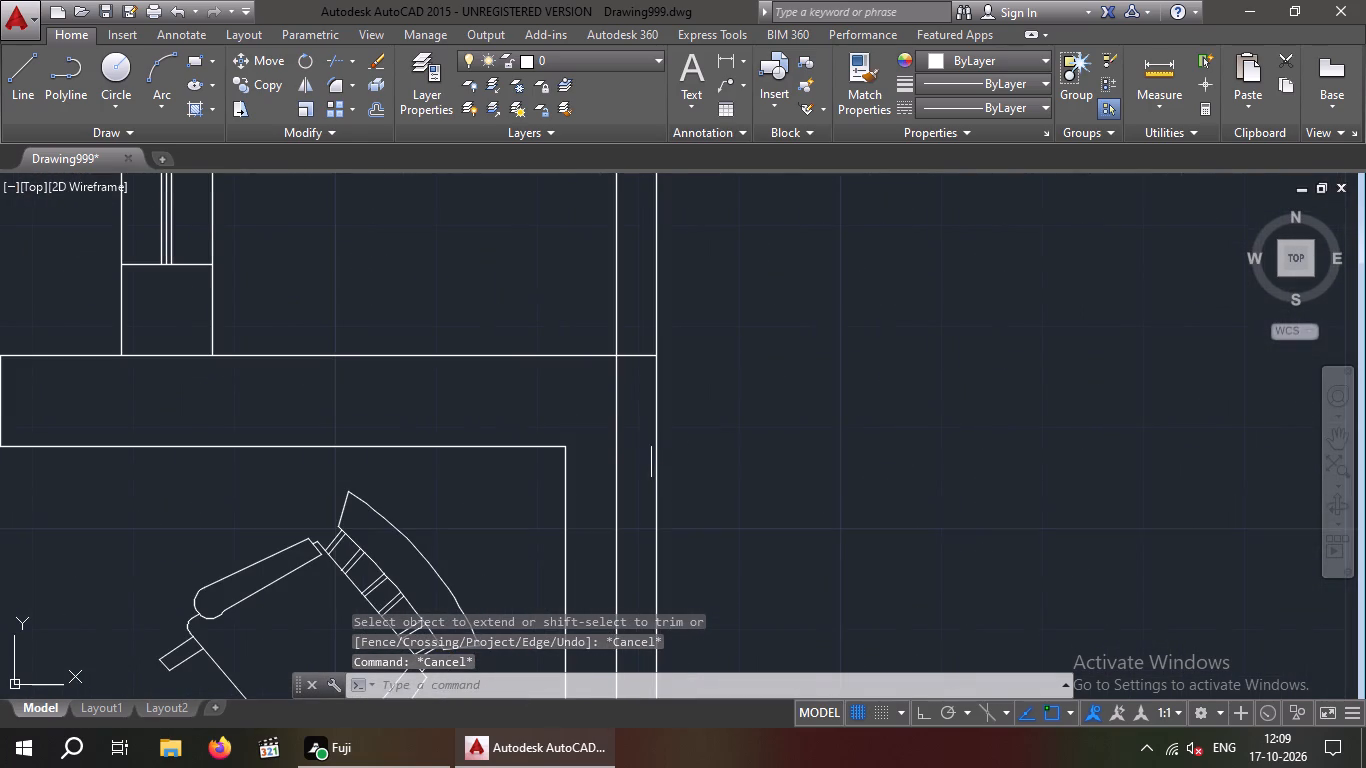
{"action": "key", "text": "t"}
{"action": "key", "text": "r"}
{"action": "key", "text": "space"}
{"action": "key", "text": "space"}
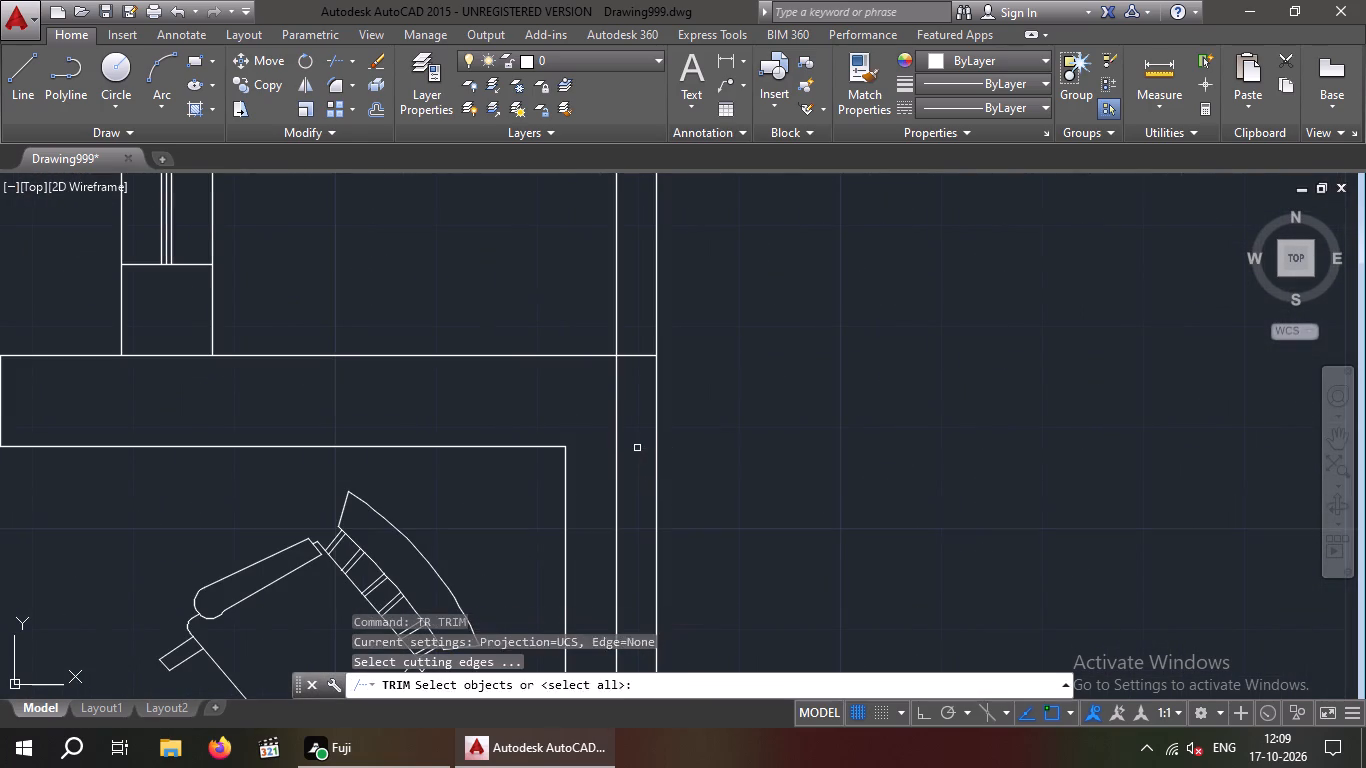
{"action": "left_click", "coordinate": [618, 416]}
{"action": "scroll", "coordinate": [618, 415], "scroll_direction": "down", "scroll_amount": 4}
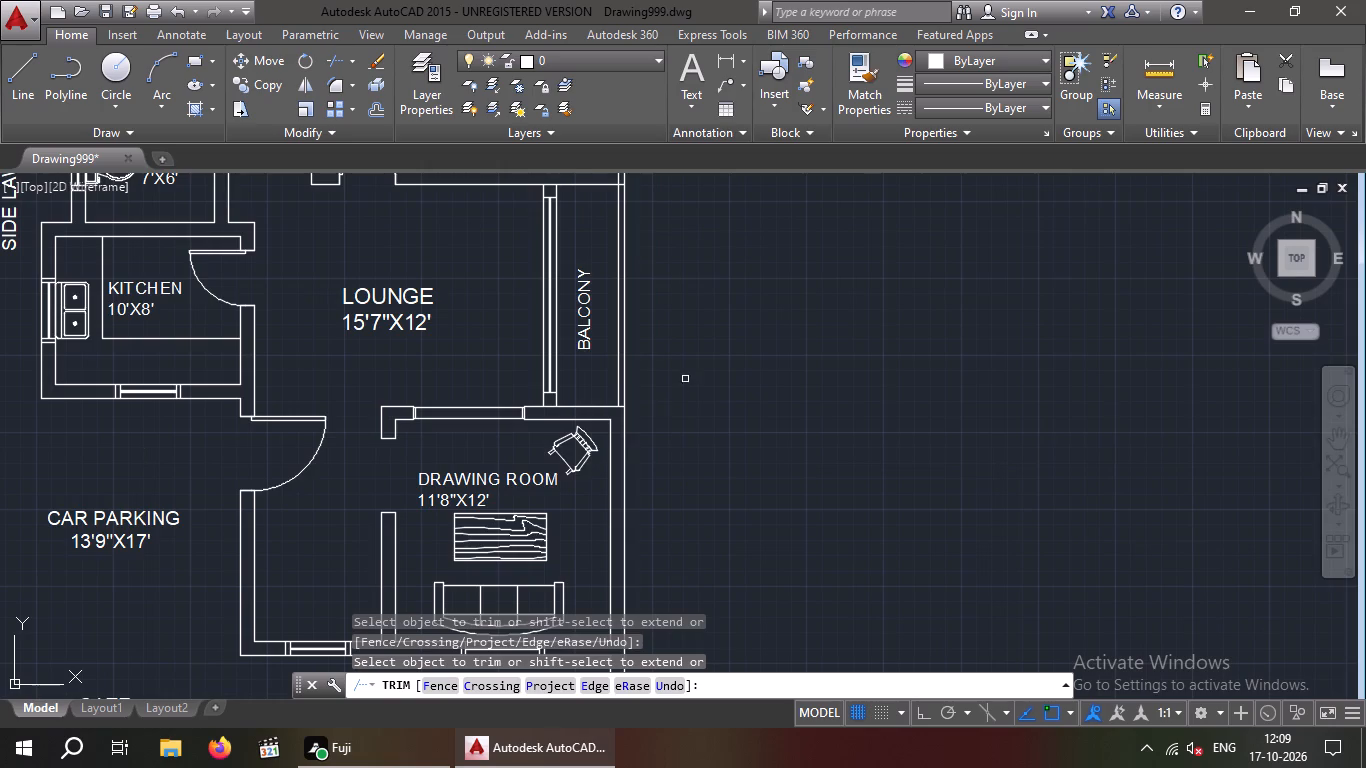
{"action": "middle_click_drag", "start_coordinate": [686, 377], "coordinate": [659, 555]}
{"action": "scroll", "coordinate": [583, 361], "scroll_direction": "up", "scroll_amount": 3}
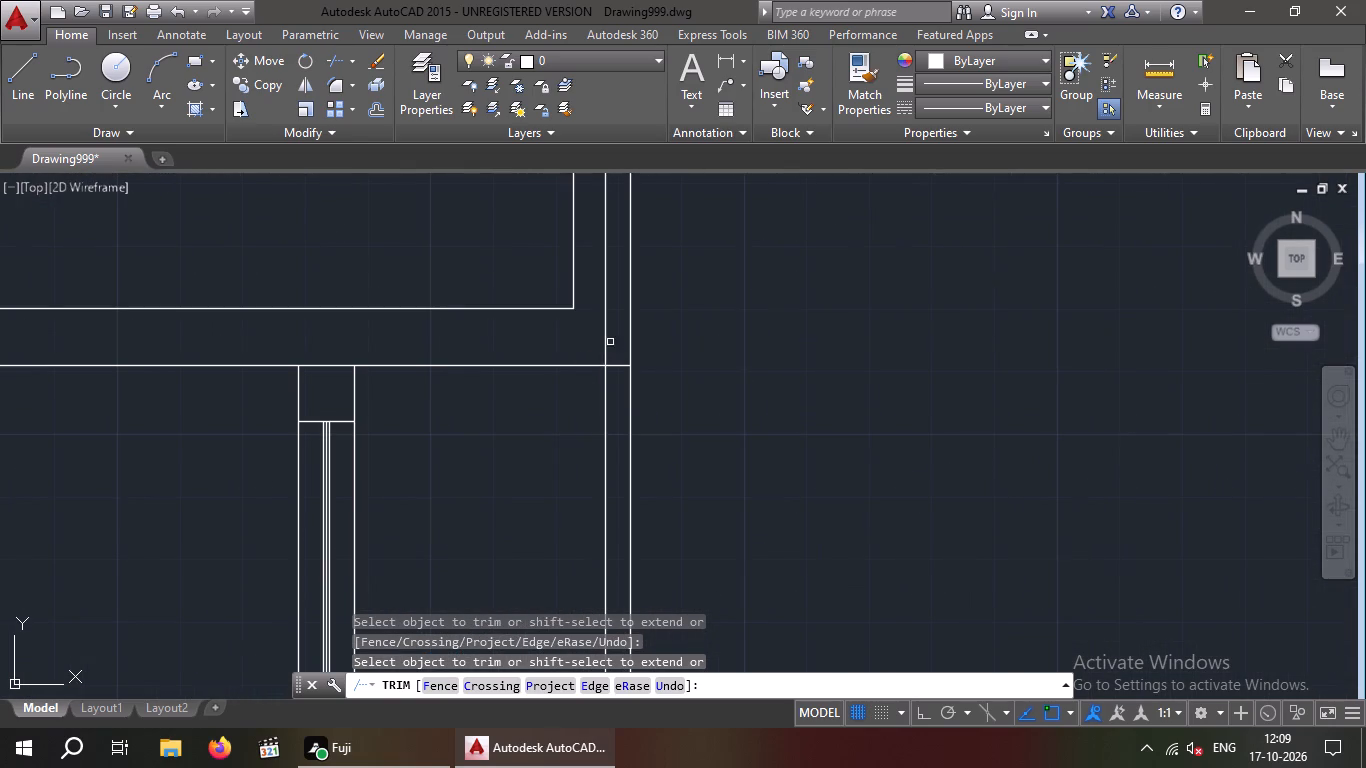
{"action": "left_click", "coordinate": [605, 340]}
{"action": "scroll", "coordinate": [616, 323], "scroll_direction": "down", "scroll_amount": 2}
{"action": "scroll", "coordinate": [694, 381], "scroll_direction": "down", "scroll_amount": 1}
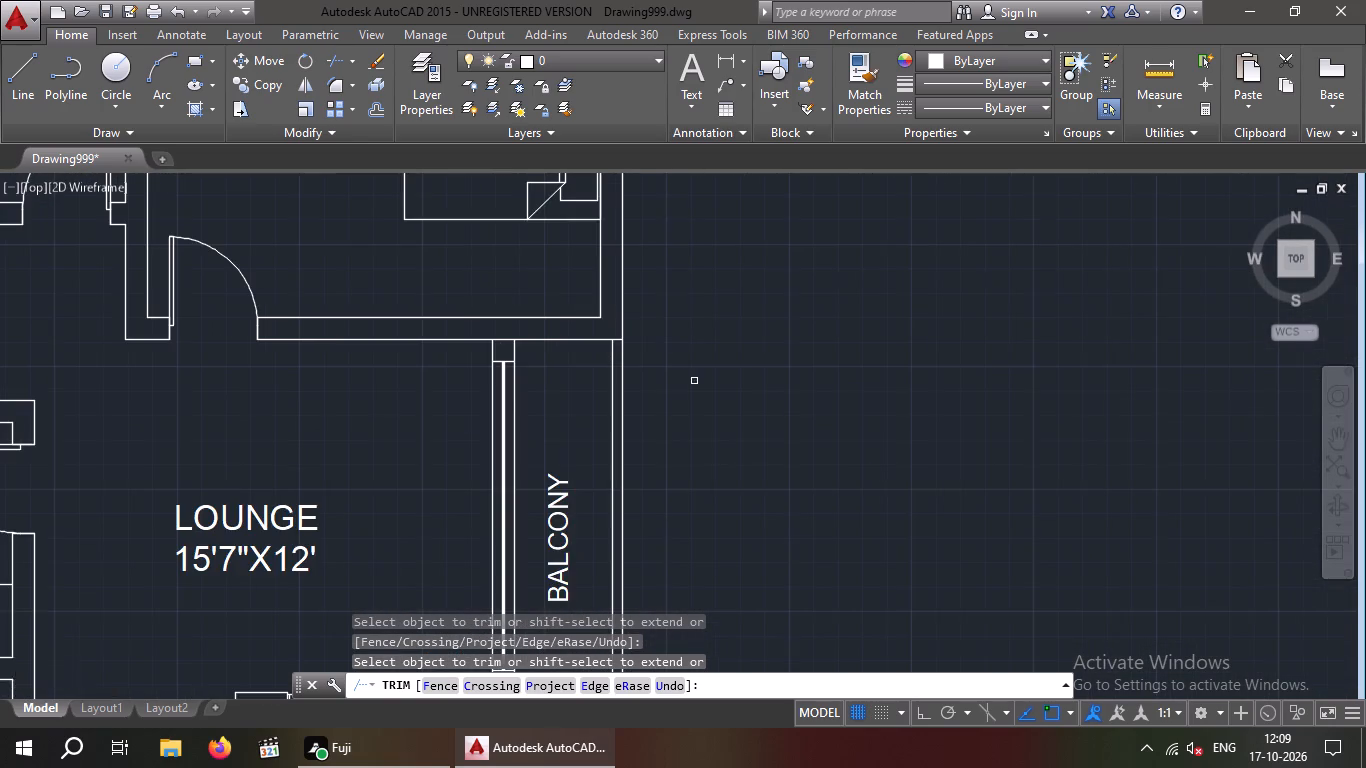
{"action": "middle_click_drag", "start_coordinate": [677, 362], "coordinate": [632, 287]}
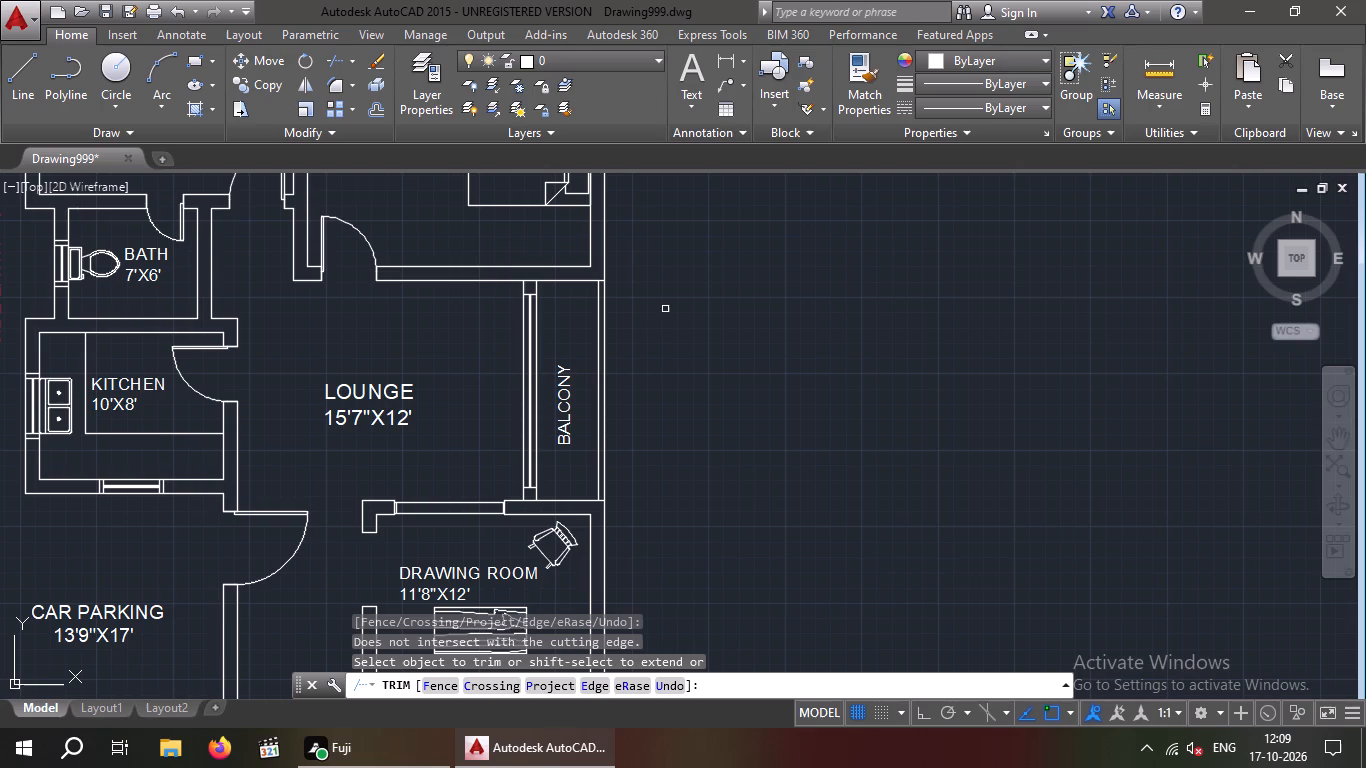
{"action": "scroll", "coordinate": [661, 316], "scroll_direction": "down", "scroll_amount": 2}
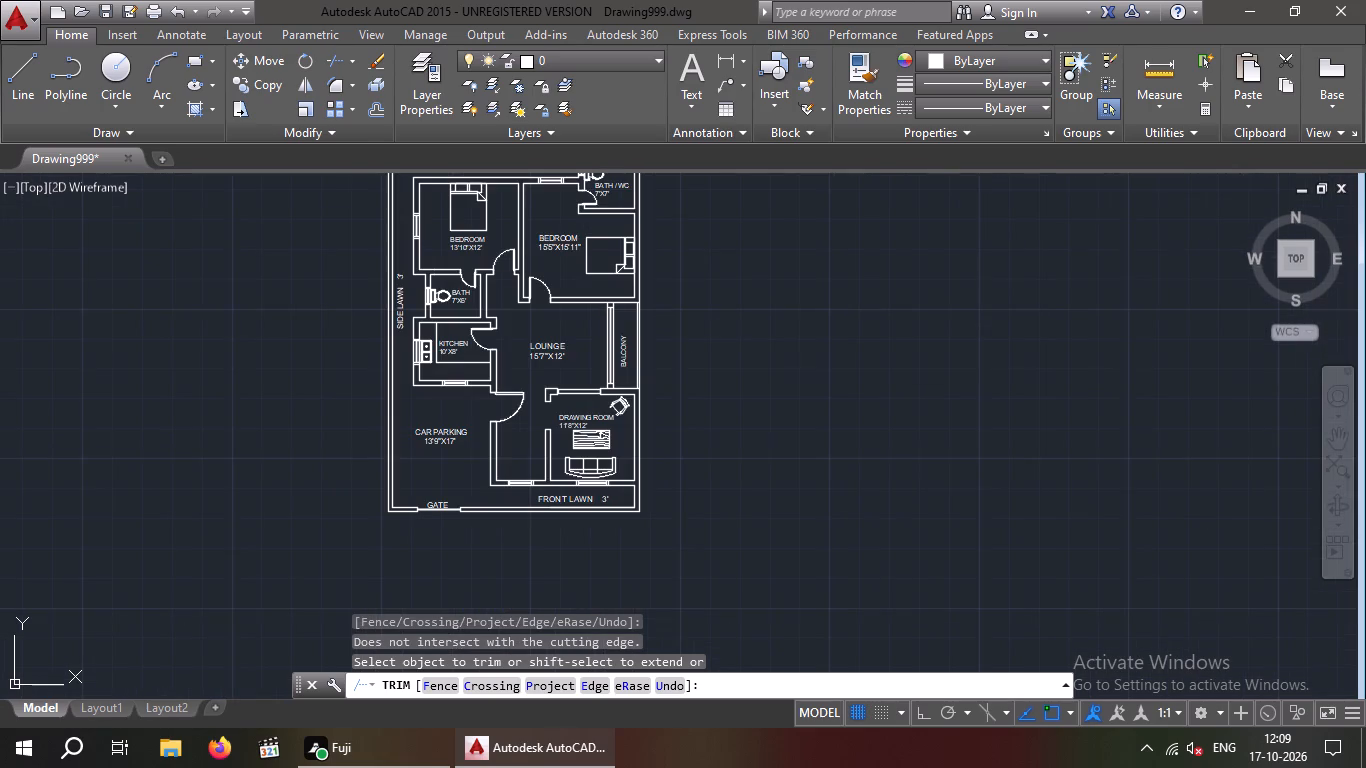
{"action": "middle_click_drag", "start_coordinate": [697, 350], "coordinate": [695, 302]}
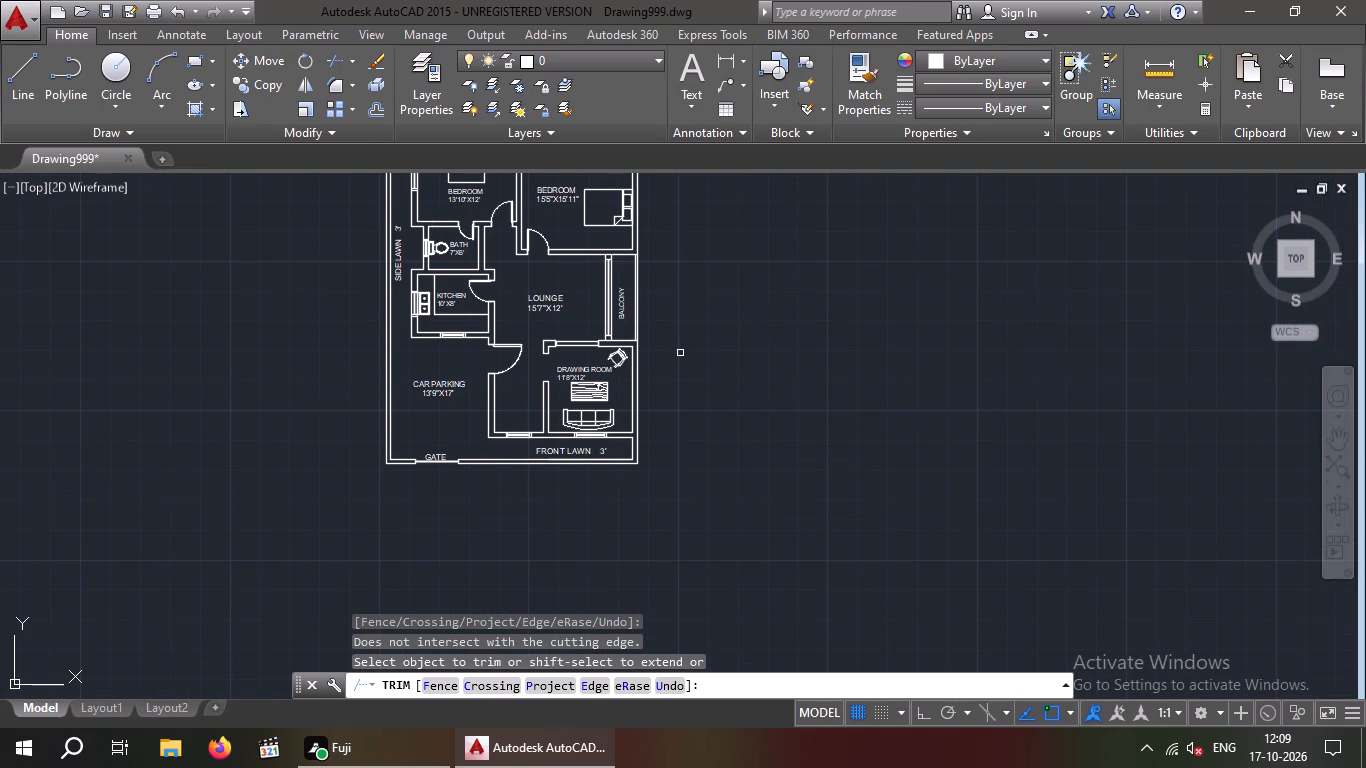
Extend the inner line of the side wall at the front lawn corner to the outermost front boundary line.
{"action": "key", "text": "Escape"}
{"action": "key", "text": "Escape"}
{"action": "key", "text": "Escape"}
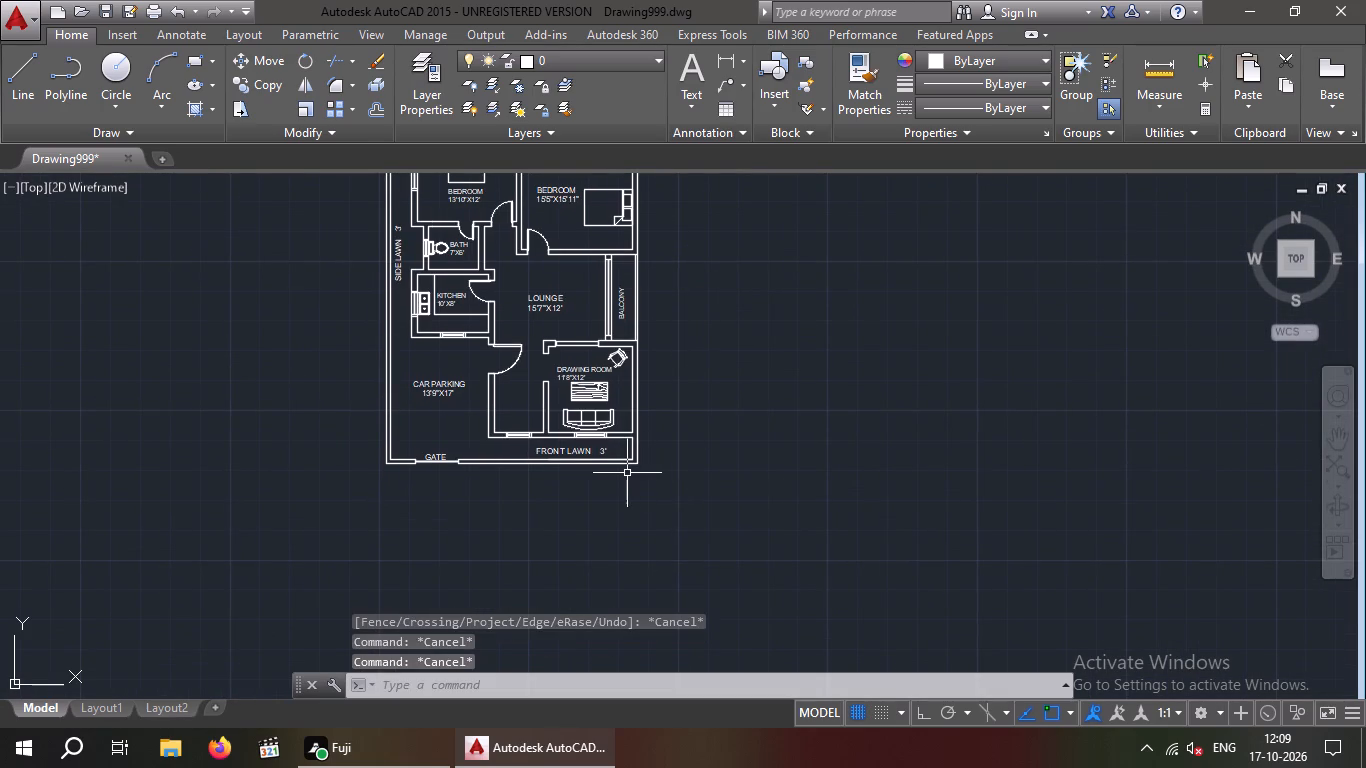
{"action": "scroll", "coordinate": [627, 473], "scroll_direction": "up", "scroll_amount": 5}
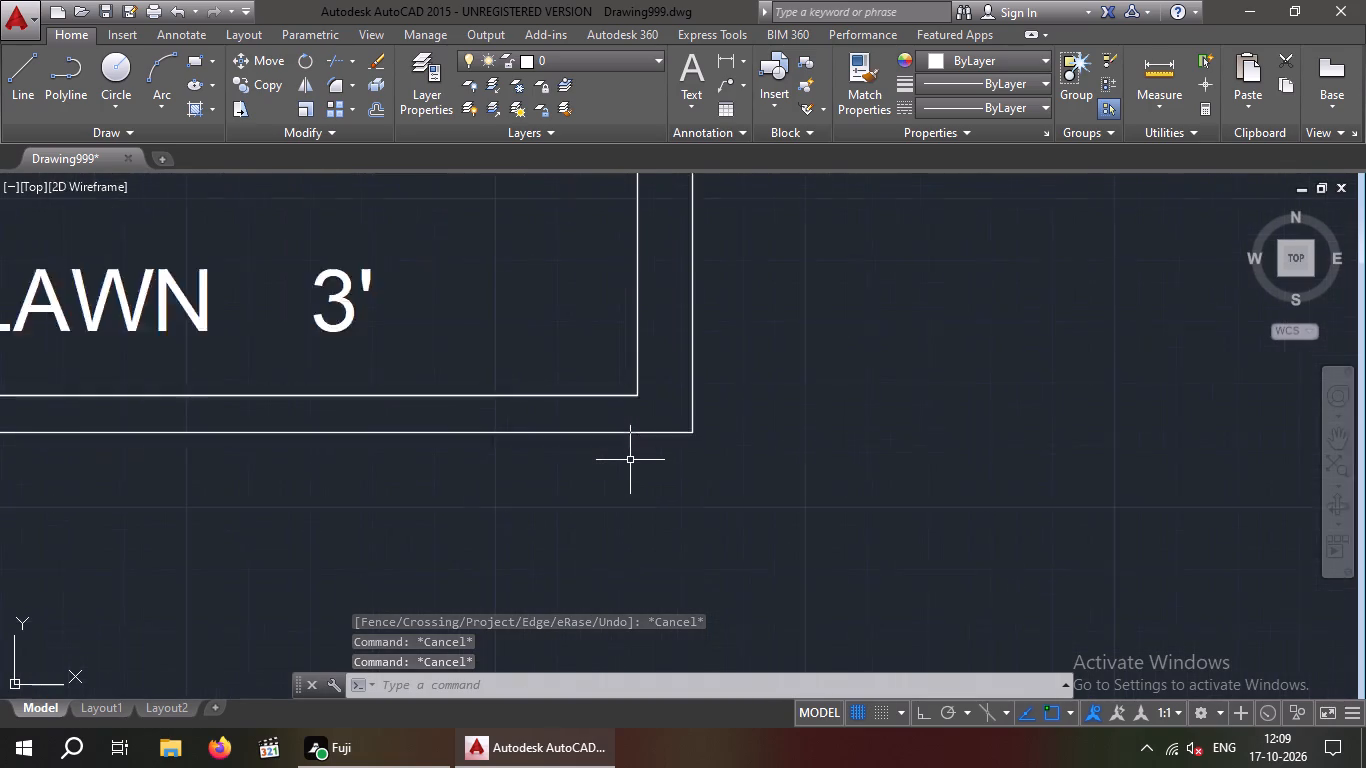
{"action": "scroll", "coordinate": [630, 460], "scroll_direction": "up", "scroll_amount": 1}
{"action": "scroll", "coordinate": [630, 459], "scroll_direction": "down", "scroll_amount": 2}
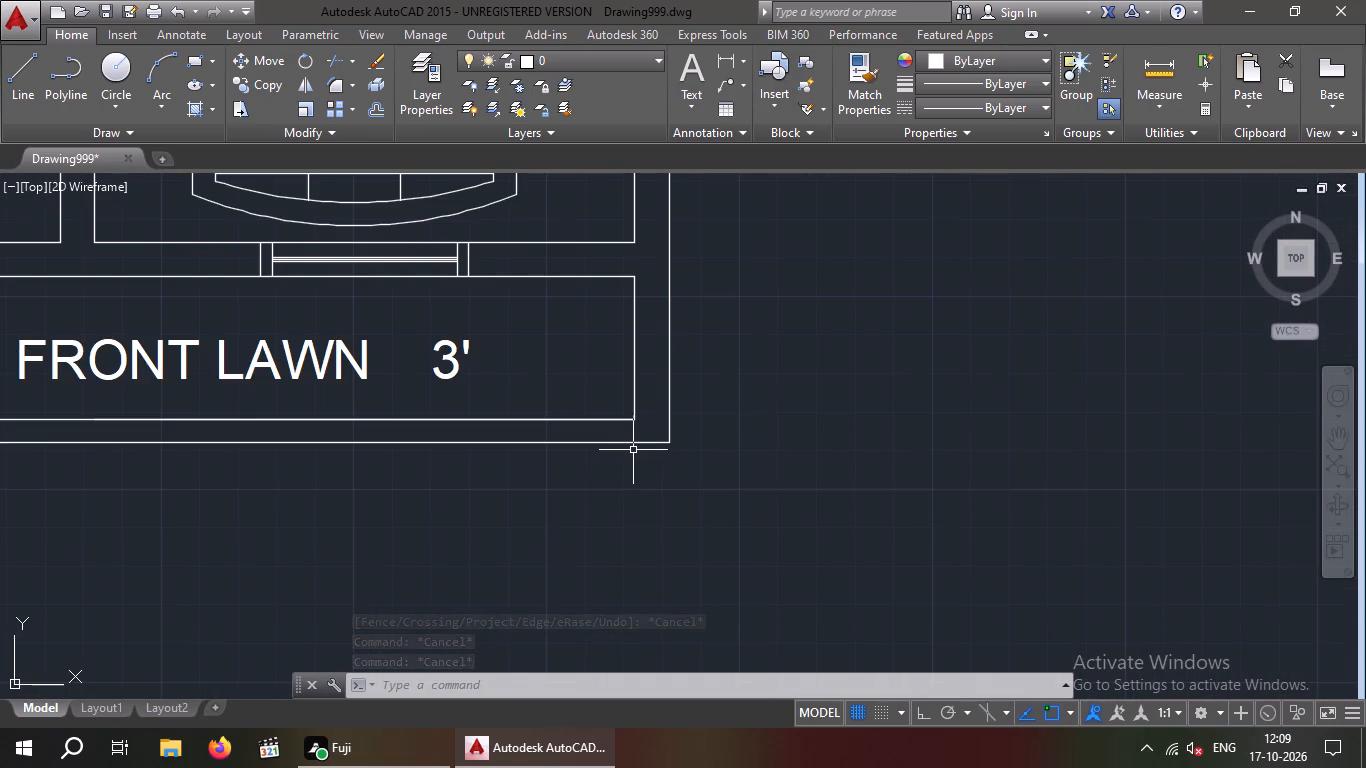
{"action": "key", "text": "e"}
{"action": "type", "text": "X"}
{"action": "key", "text": "space"}
{"action": "key", "text": "space"}
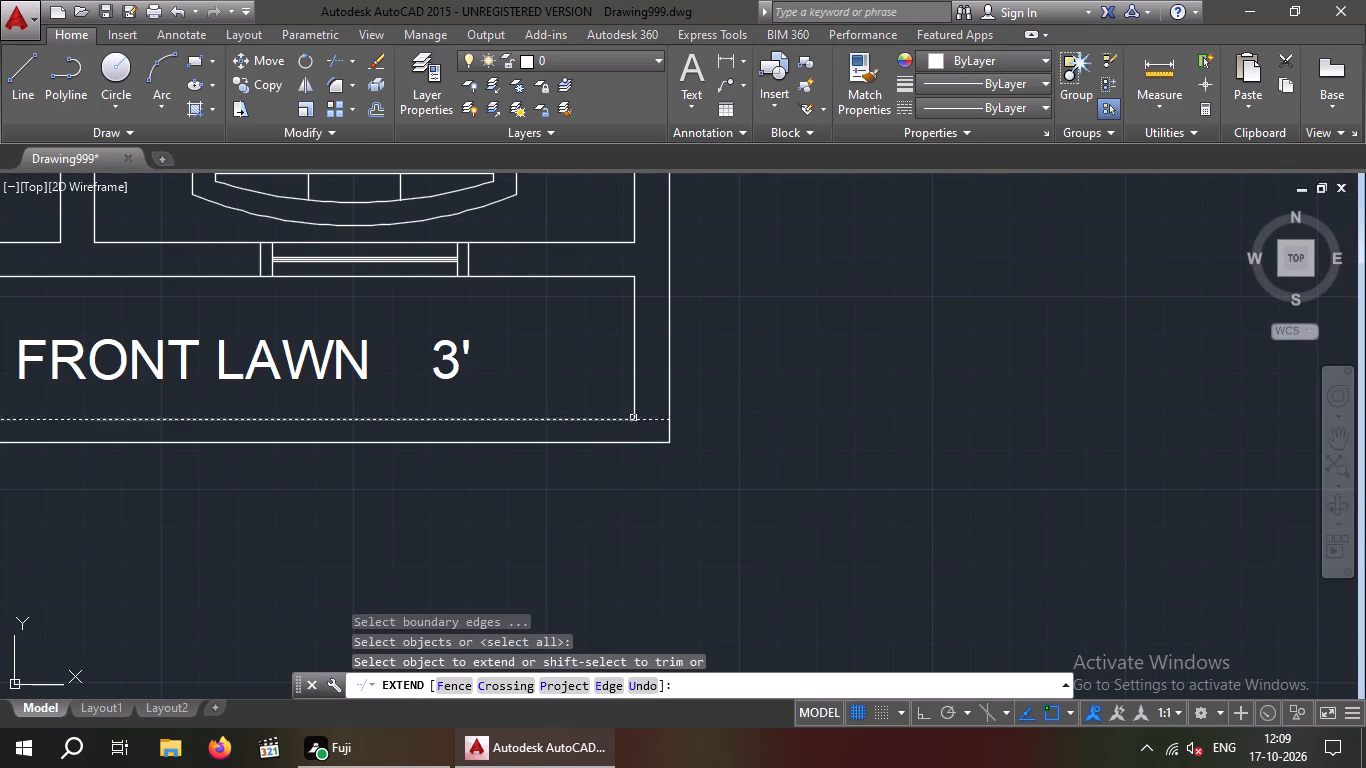
{"action": "left_click", "coordinate": [633, 407]}
Extend the Bath/WC wall line at the back lawn's end to the outermost back boundary line.
{"action": "scroll", "coordinate": [614, 487], "scroll_direction": "down", "scroll_amount": 3}
{"action": "middle_click_drag", "start_coordinate": [552, 505], "coordinate": [560, 536]}
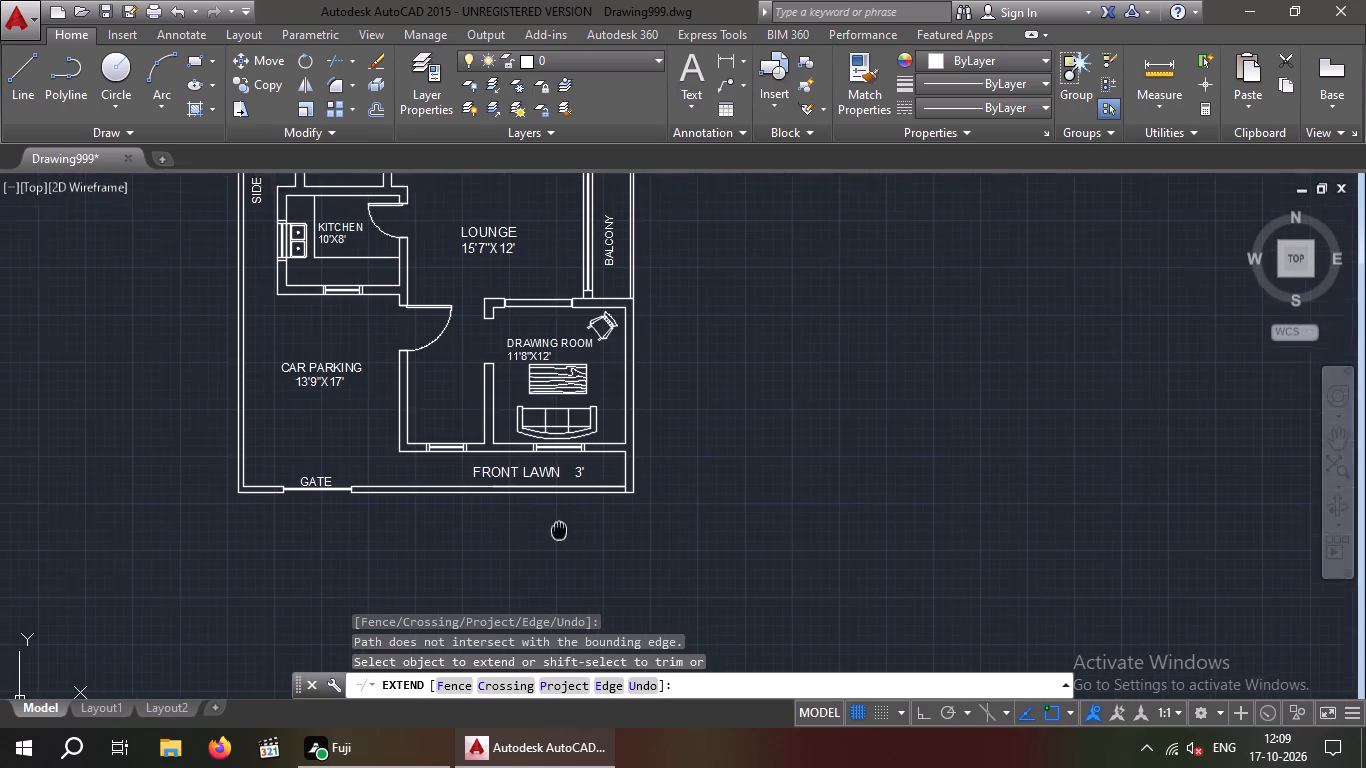
{"action": "middle_click_drag", "start_coordinate": [560, 536], "coordinate": [578, 600]}
{"action": "middle_click_drag", "start_coordinate": [583, 607], "coordinate": [596, 615]}
{"action": "middle_click_drag", "start_coordinate": [766, 392], "coordinate": [771, 552]}
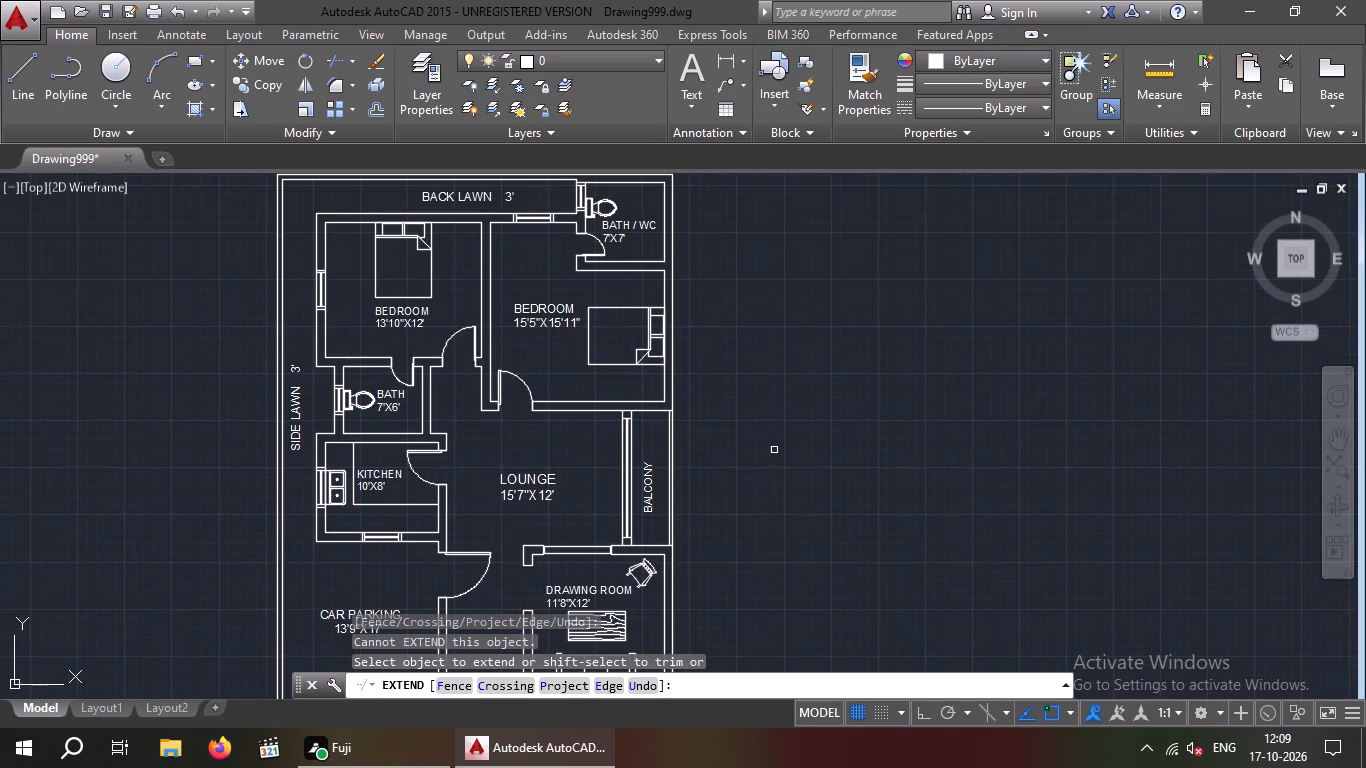
{"action": "scroll", "coordinate": [774, 450], "scroll_direction": "down", "scroll_amount": 1}
{"action": "scroll", "coordinate": [649, 277], "scroll_direction": "up", "scroll_amount": 6}
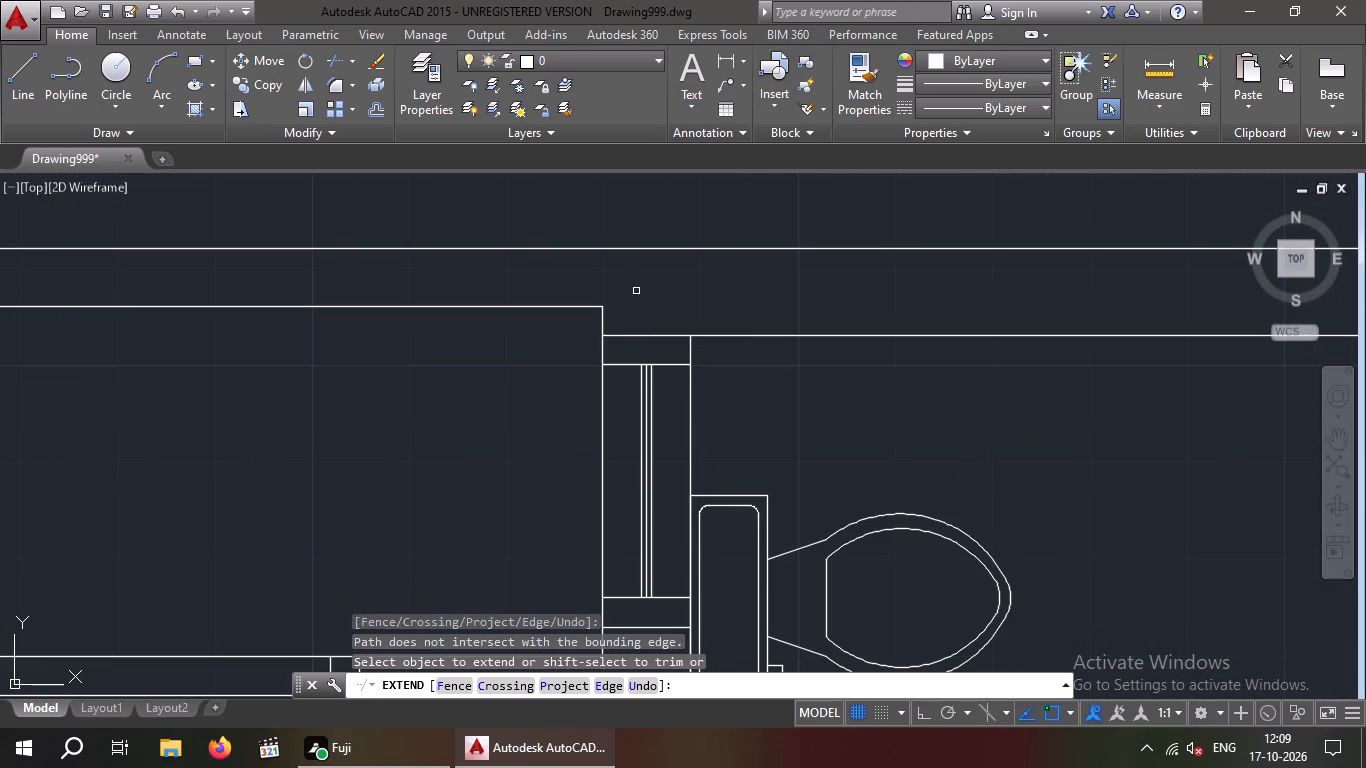
{"action": "left_click", "coordinate": [602, 316]}
{"action": "scroll", "coordinate": [498, 331], "scroll_direction": "down", "scroll_amount": 3}
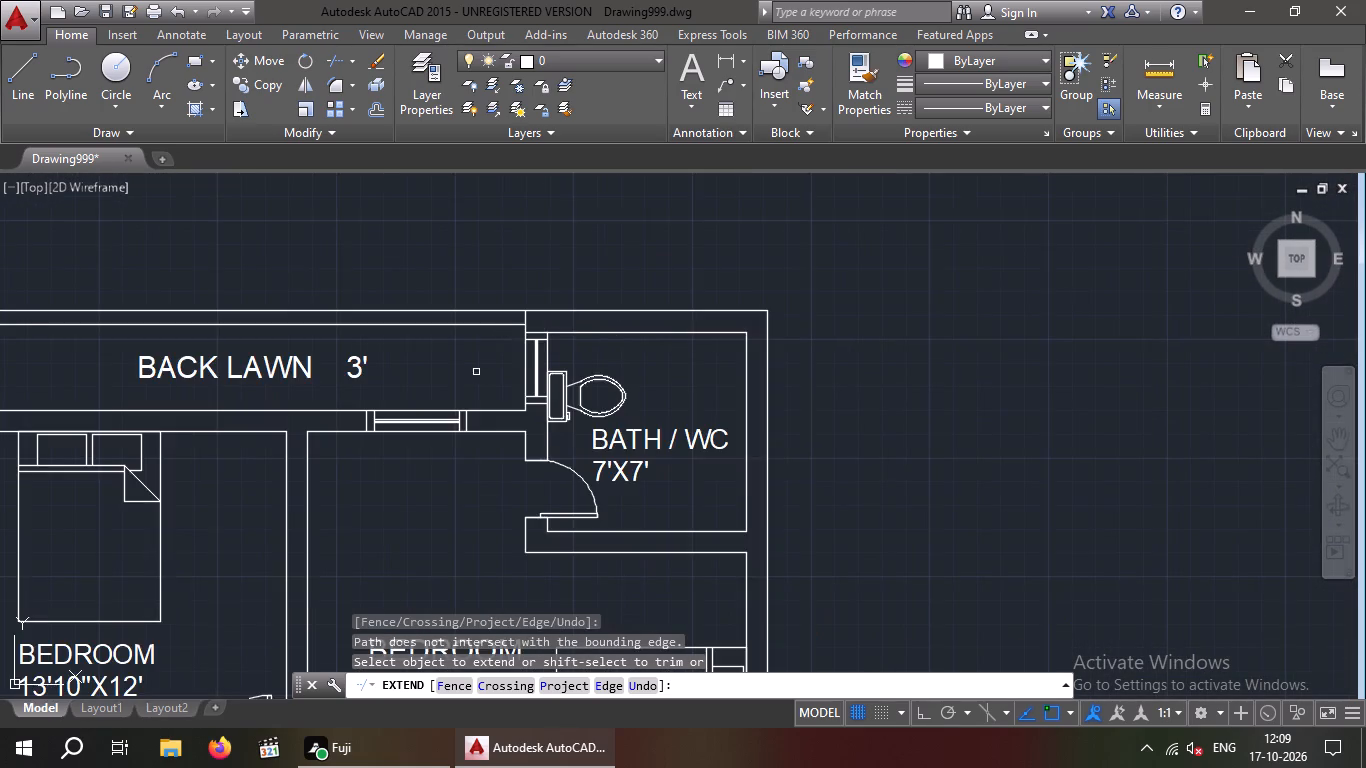
{"action": "scroll", "coordinate": [472, 353], "scroll_direction": "down", "scroll_amount": 1}
{"action": "middle_click_drag", "start_coordinate": [461, 352], "coordinate": [590, 245]}
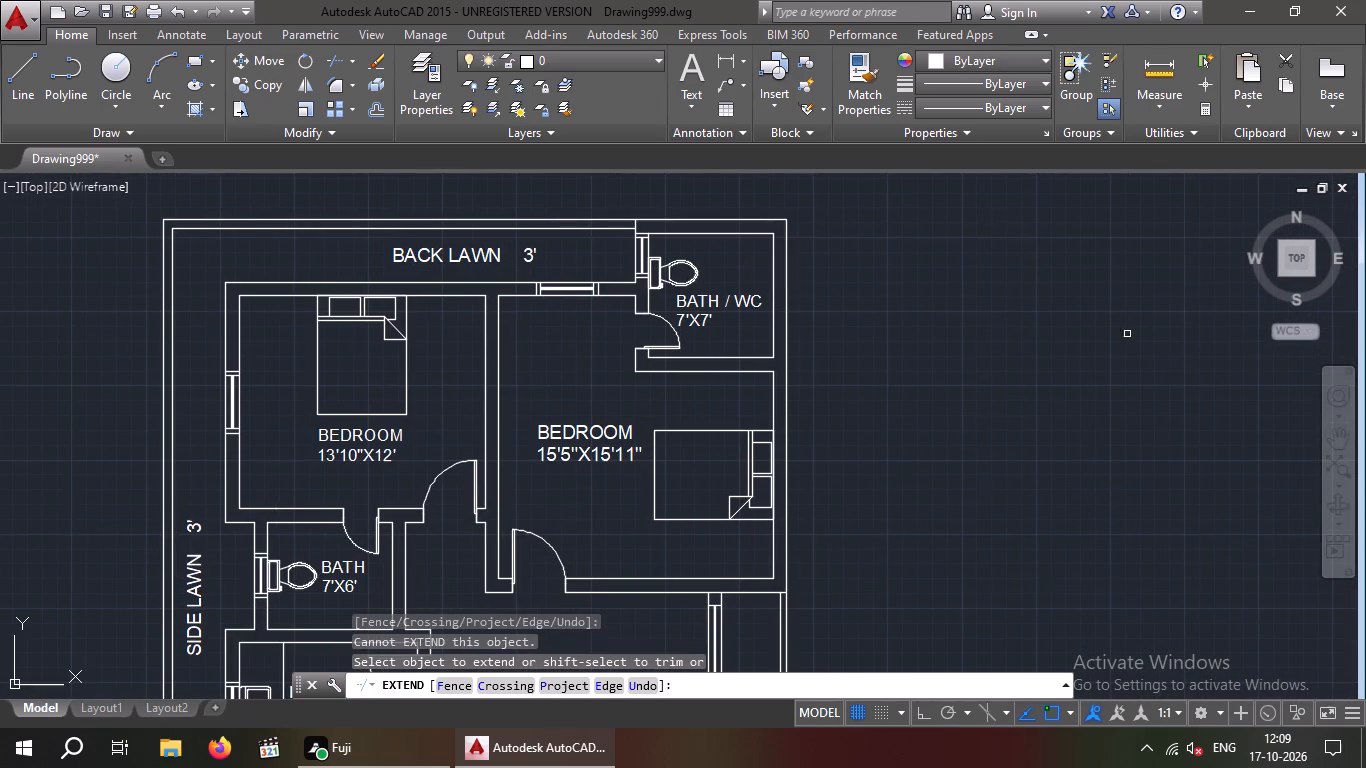
{"action": "key", "text": "Escape"}
{"action": "key", "text": "Escape"}
{"action": "key", "text": "Escape"}
{"action": "key", "text": "Escape"}
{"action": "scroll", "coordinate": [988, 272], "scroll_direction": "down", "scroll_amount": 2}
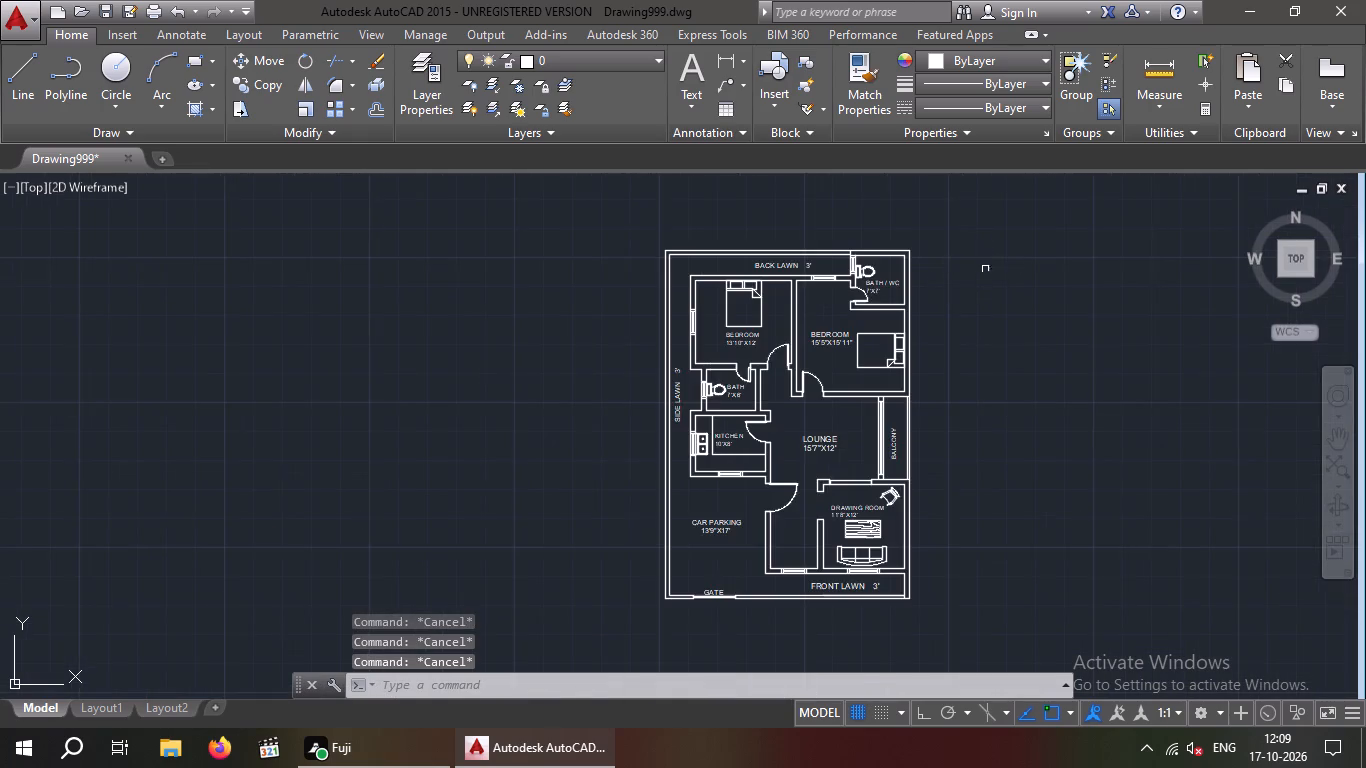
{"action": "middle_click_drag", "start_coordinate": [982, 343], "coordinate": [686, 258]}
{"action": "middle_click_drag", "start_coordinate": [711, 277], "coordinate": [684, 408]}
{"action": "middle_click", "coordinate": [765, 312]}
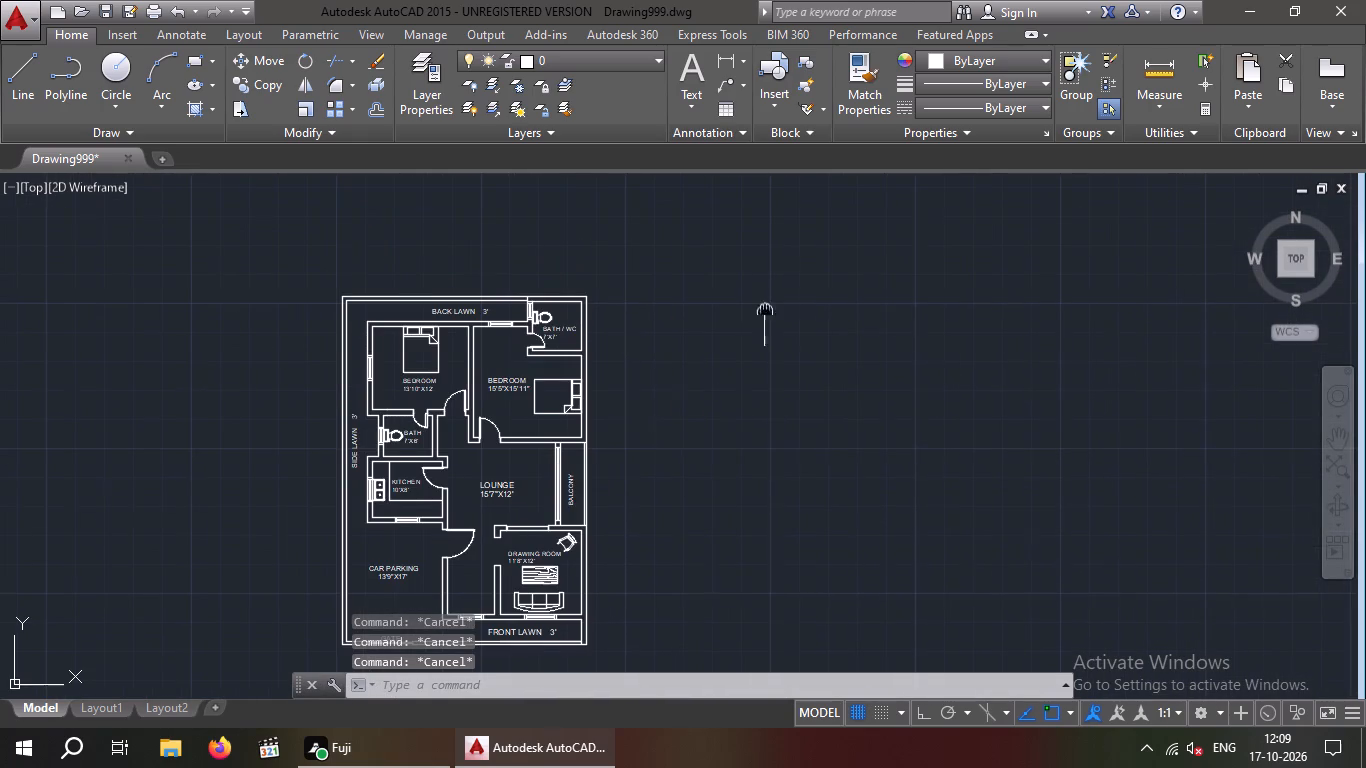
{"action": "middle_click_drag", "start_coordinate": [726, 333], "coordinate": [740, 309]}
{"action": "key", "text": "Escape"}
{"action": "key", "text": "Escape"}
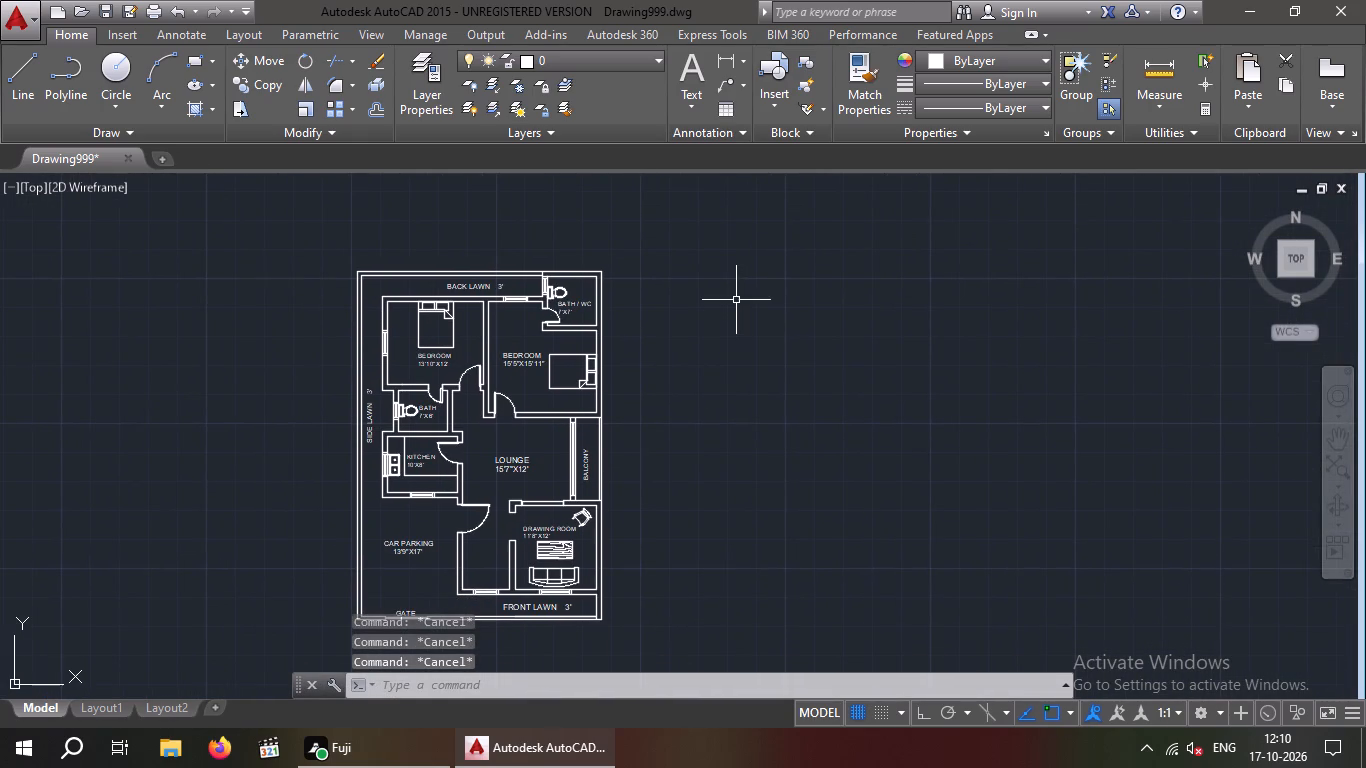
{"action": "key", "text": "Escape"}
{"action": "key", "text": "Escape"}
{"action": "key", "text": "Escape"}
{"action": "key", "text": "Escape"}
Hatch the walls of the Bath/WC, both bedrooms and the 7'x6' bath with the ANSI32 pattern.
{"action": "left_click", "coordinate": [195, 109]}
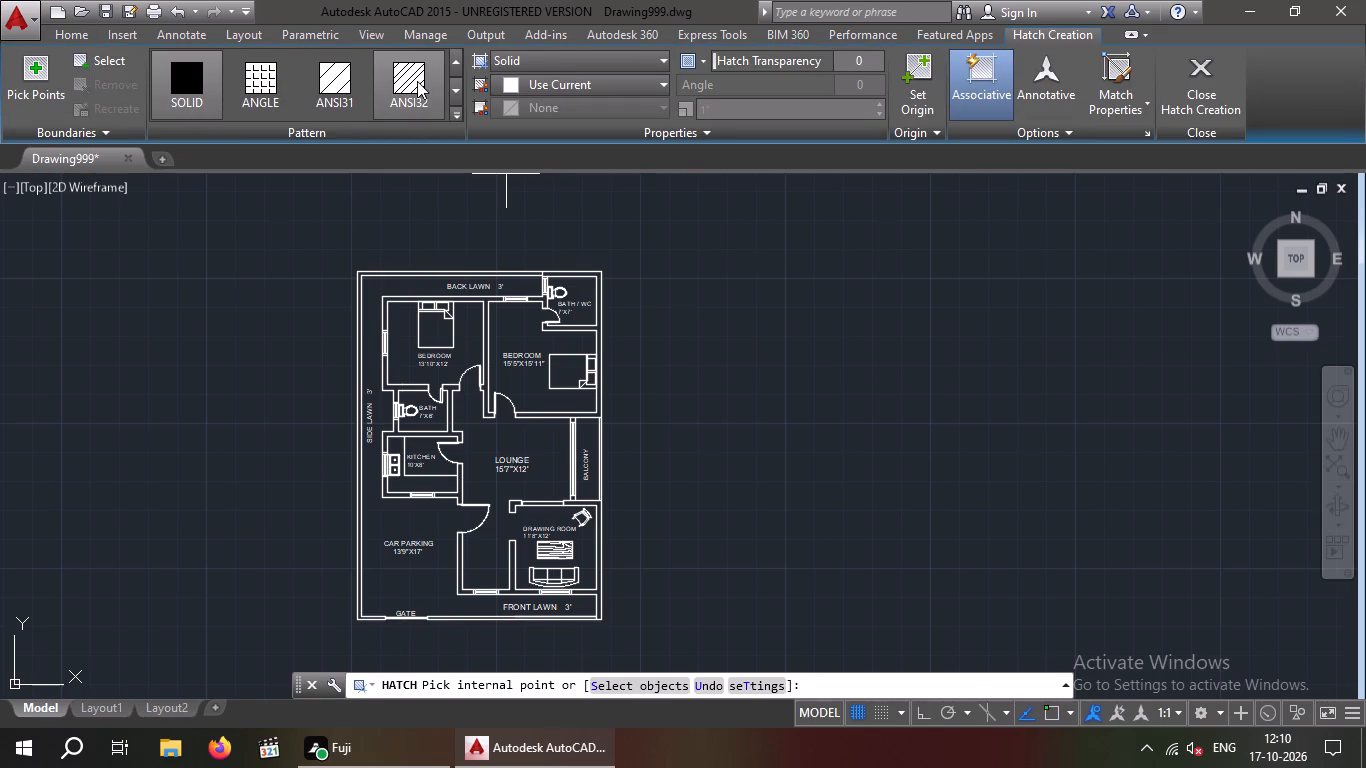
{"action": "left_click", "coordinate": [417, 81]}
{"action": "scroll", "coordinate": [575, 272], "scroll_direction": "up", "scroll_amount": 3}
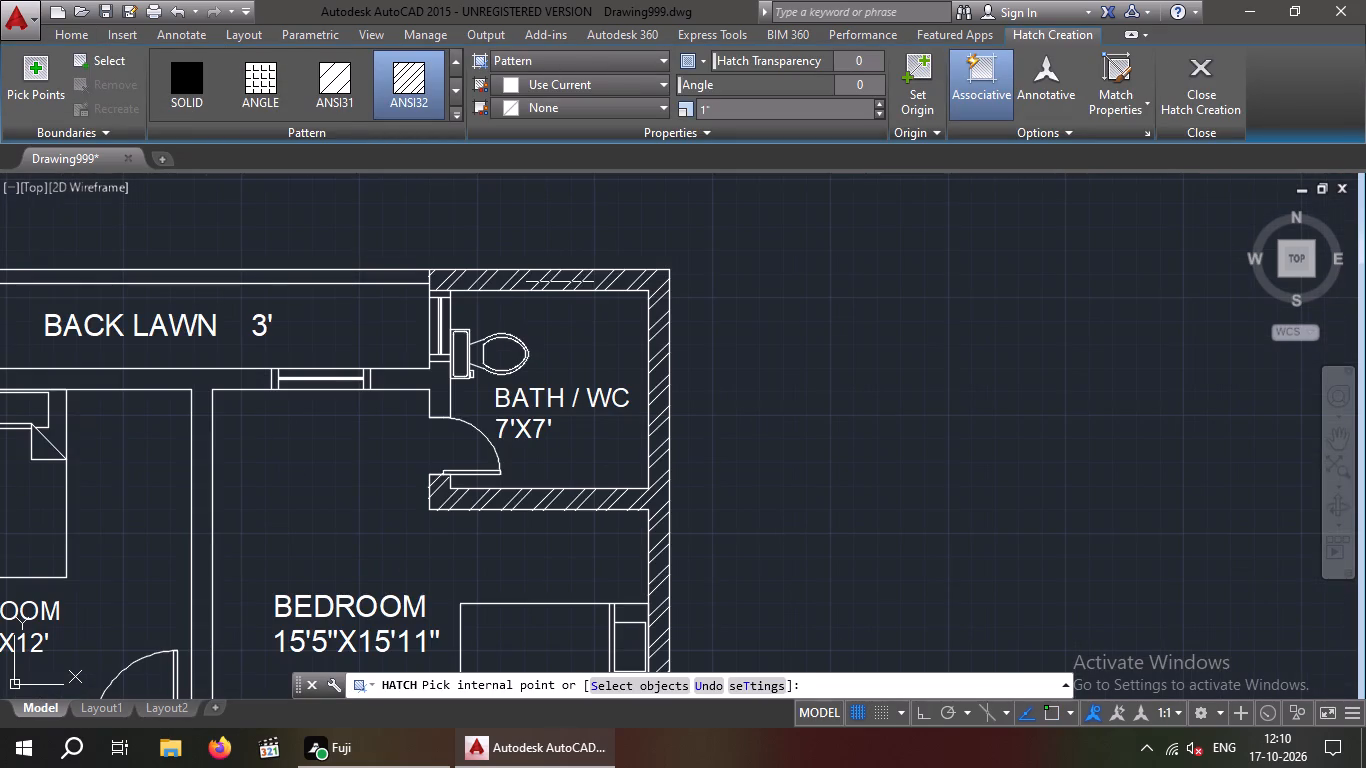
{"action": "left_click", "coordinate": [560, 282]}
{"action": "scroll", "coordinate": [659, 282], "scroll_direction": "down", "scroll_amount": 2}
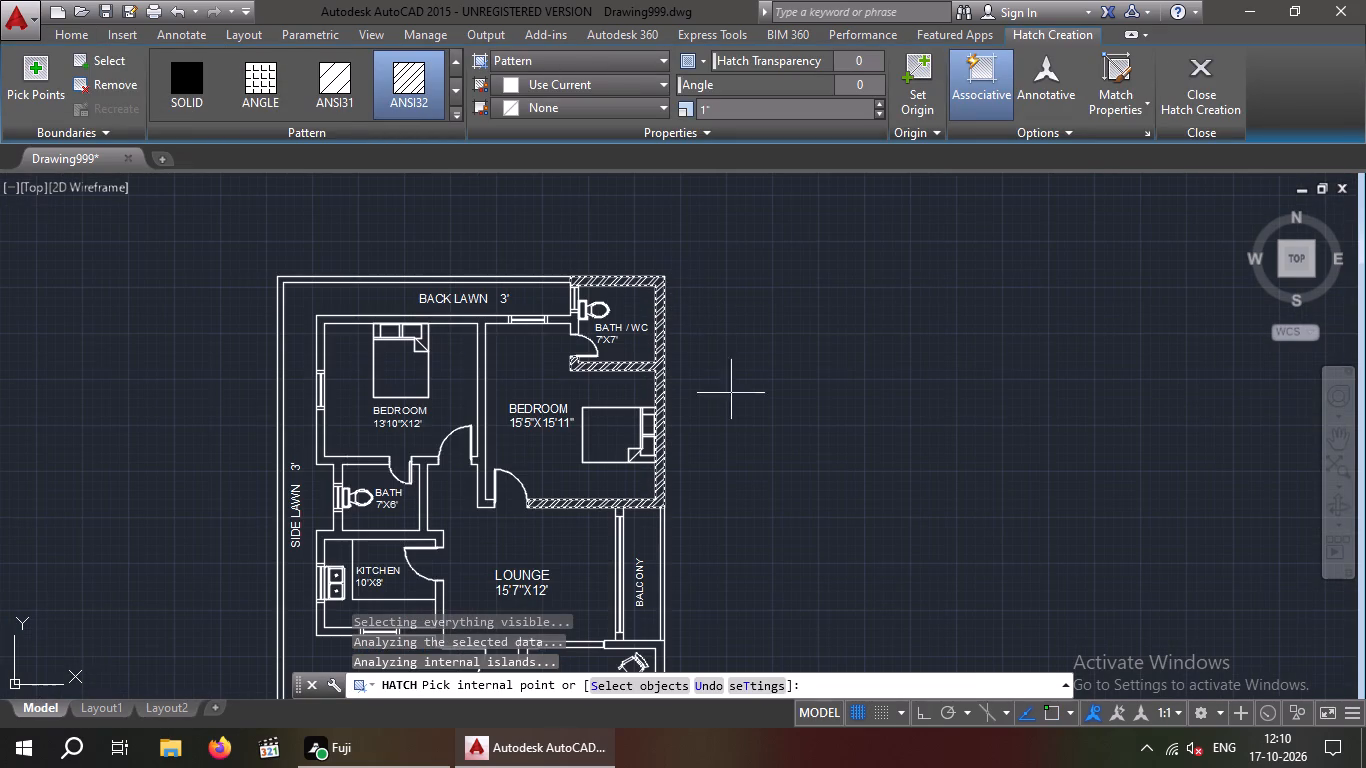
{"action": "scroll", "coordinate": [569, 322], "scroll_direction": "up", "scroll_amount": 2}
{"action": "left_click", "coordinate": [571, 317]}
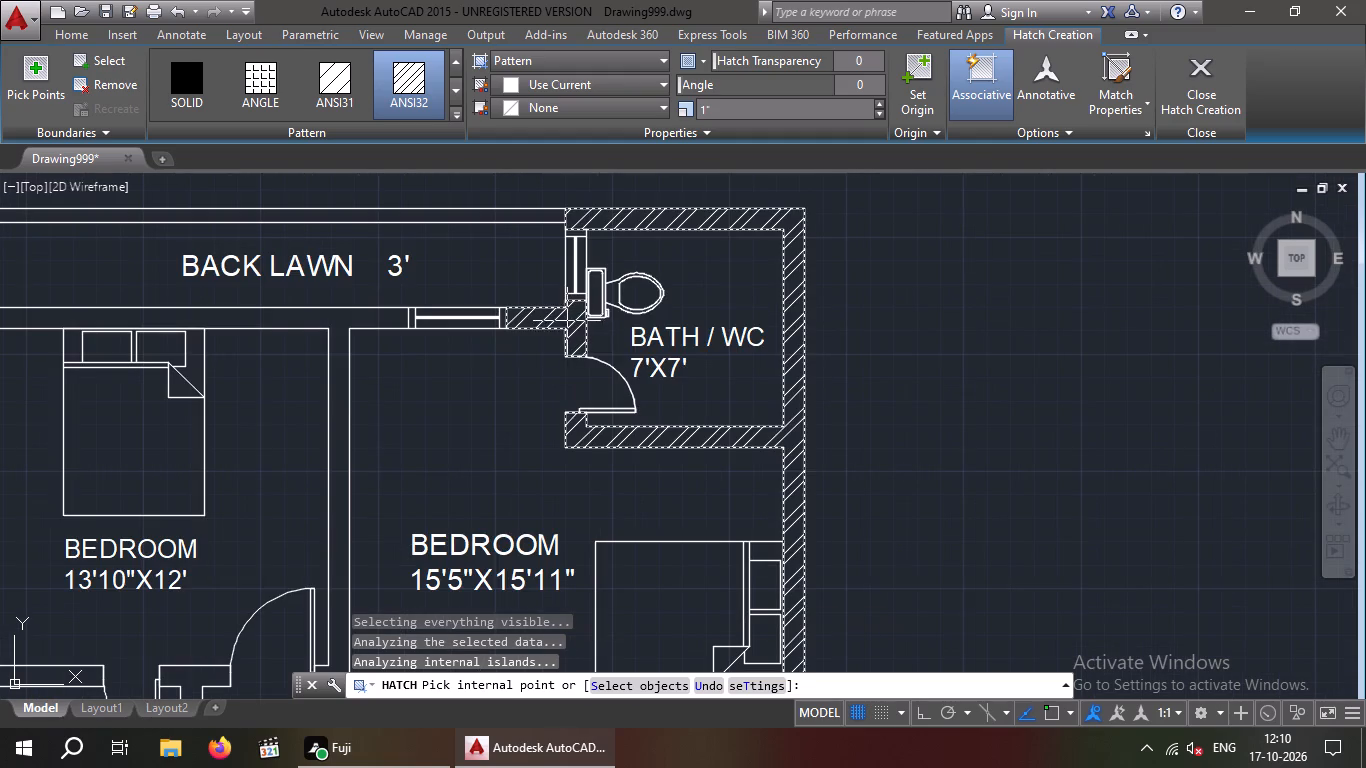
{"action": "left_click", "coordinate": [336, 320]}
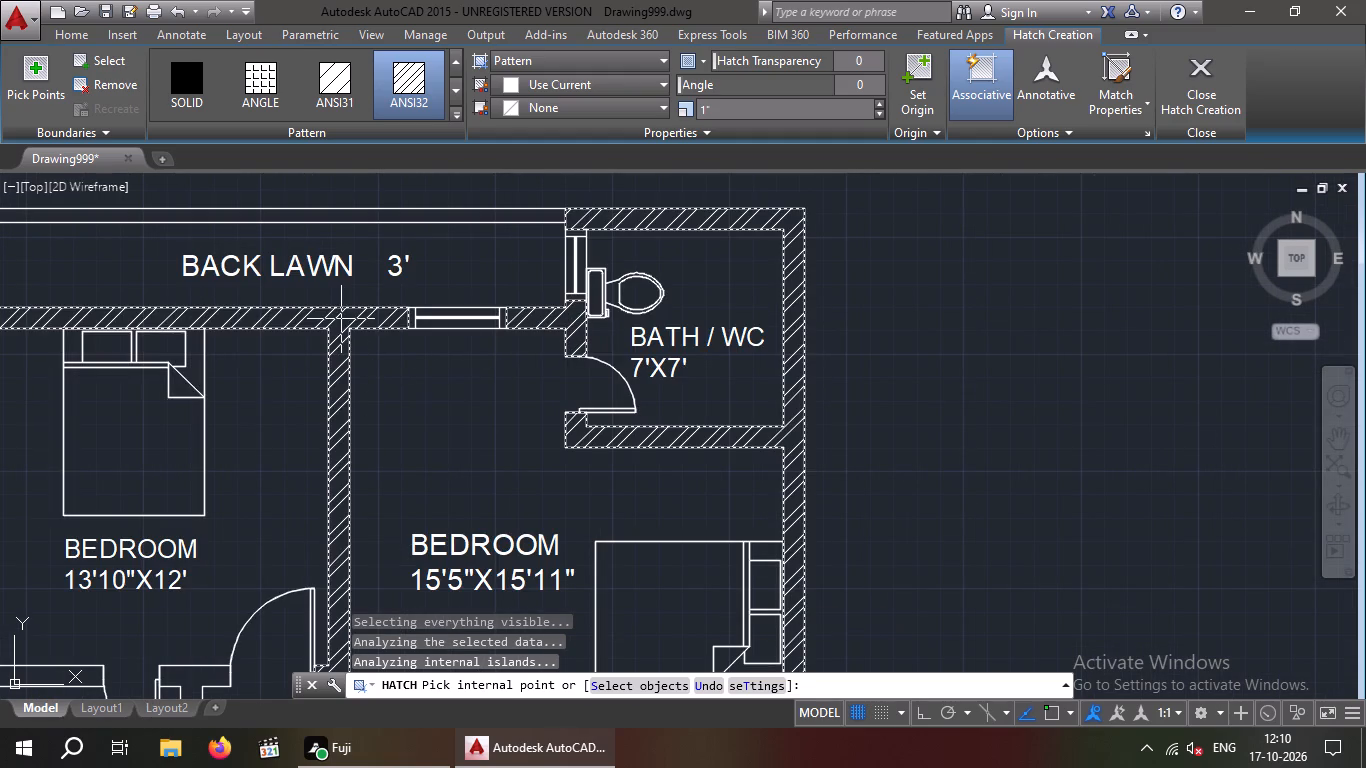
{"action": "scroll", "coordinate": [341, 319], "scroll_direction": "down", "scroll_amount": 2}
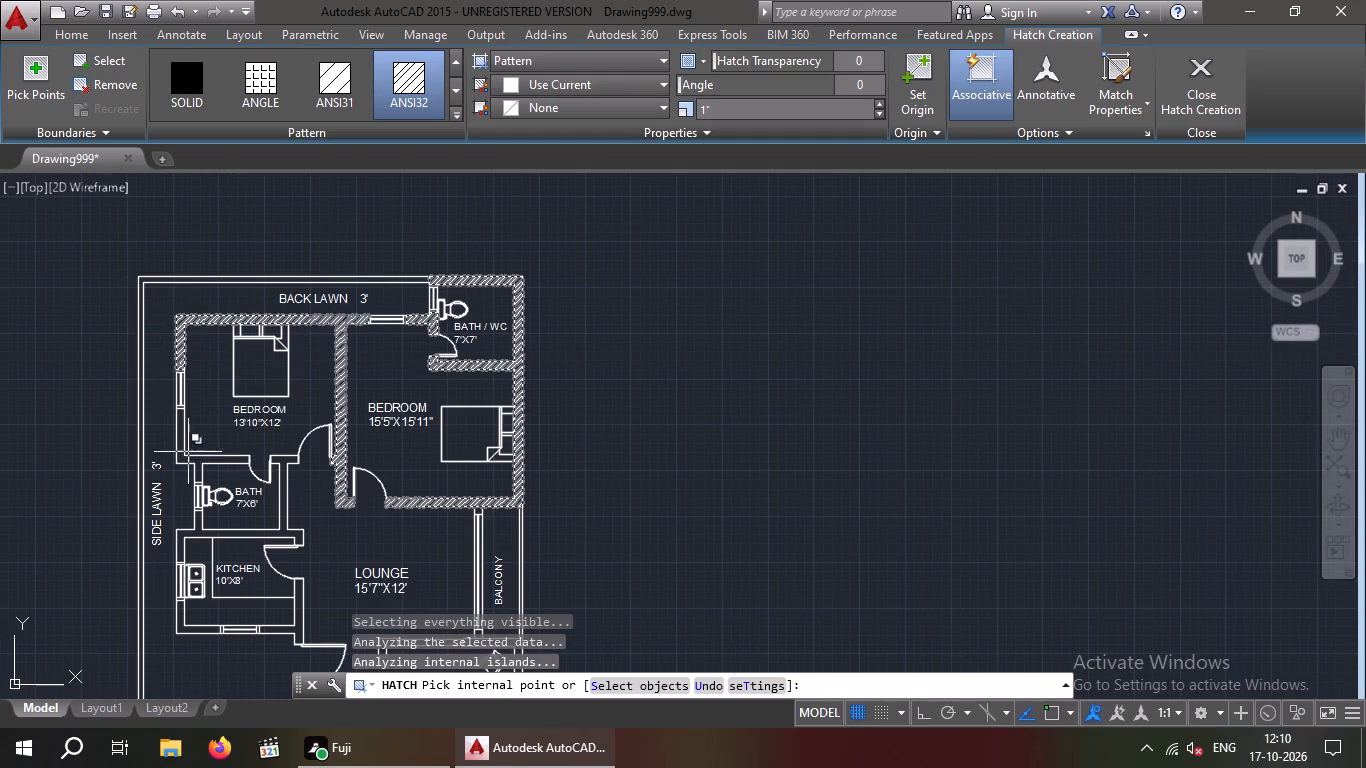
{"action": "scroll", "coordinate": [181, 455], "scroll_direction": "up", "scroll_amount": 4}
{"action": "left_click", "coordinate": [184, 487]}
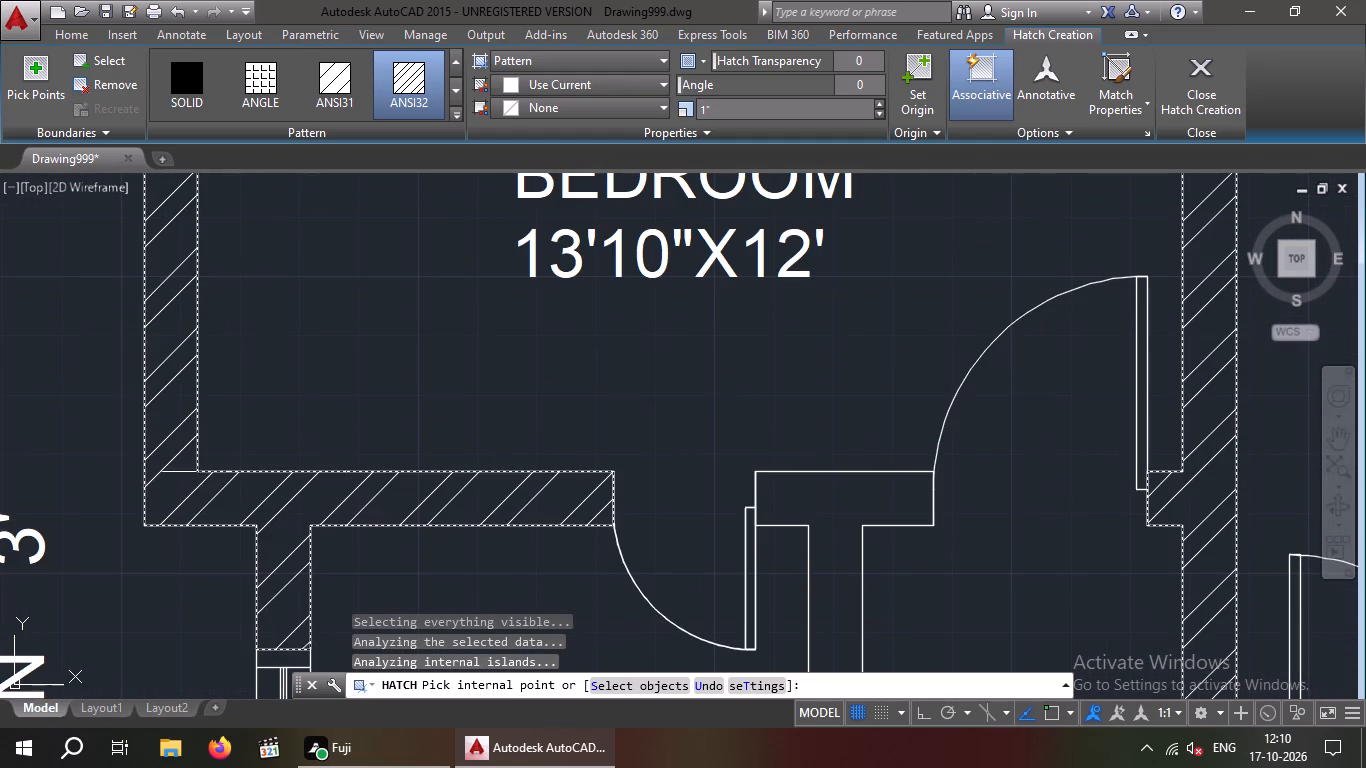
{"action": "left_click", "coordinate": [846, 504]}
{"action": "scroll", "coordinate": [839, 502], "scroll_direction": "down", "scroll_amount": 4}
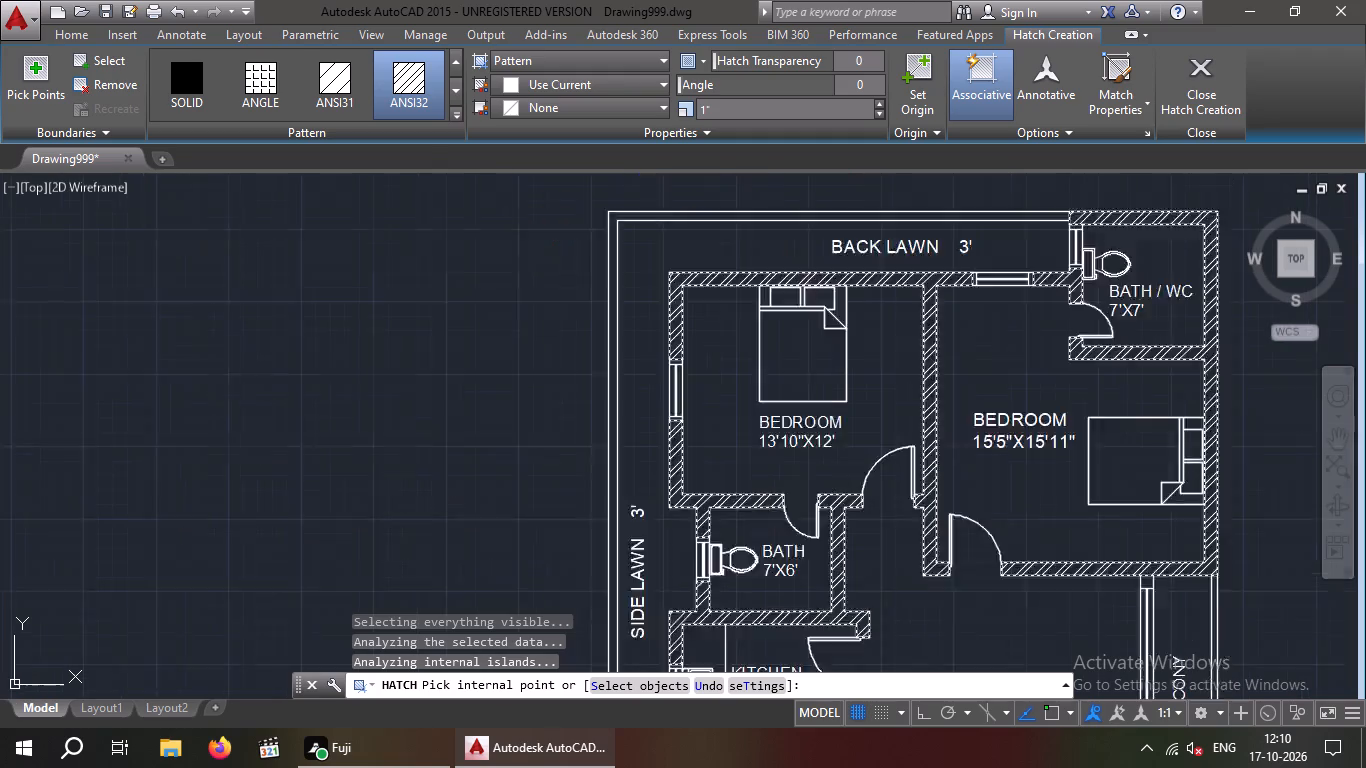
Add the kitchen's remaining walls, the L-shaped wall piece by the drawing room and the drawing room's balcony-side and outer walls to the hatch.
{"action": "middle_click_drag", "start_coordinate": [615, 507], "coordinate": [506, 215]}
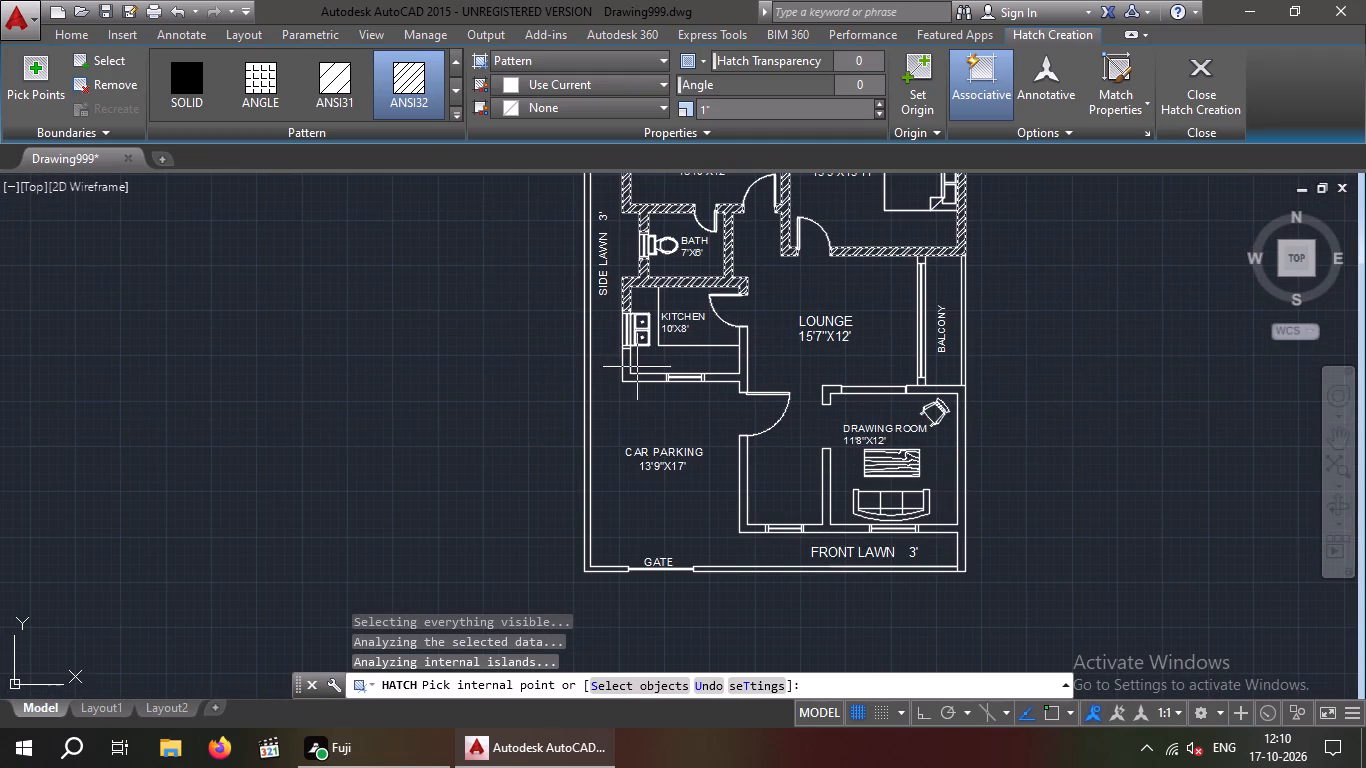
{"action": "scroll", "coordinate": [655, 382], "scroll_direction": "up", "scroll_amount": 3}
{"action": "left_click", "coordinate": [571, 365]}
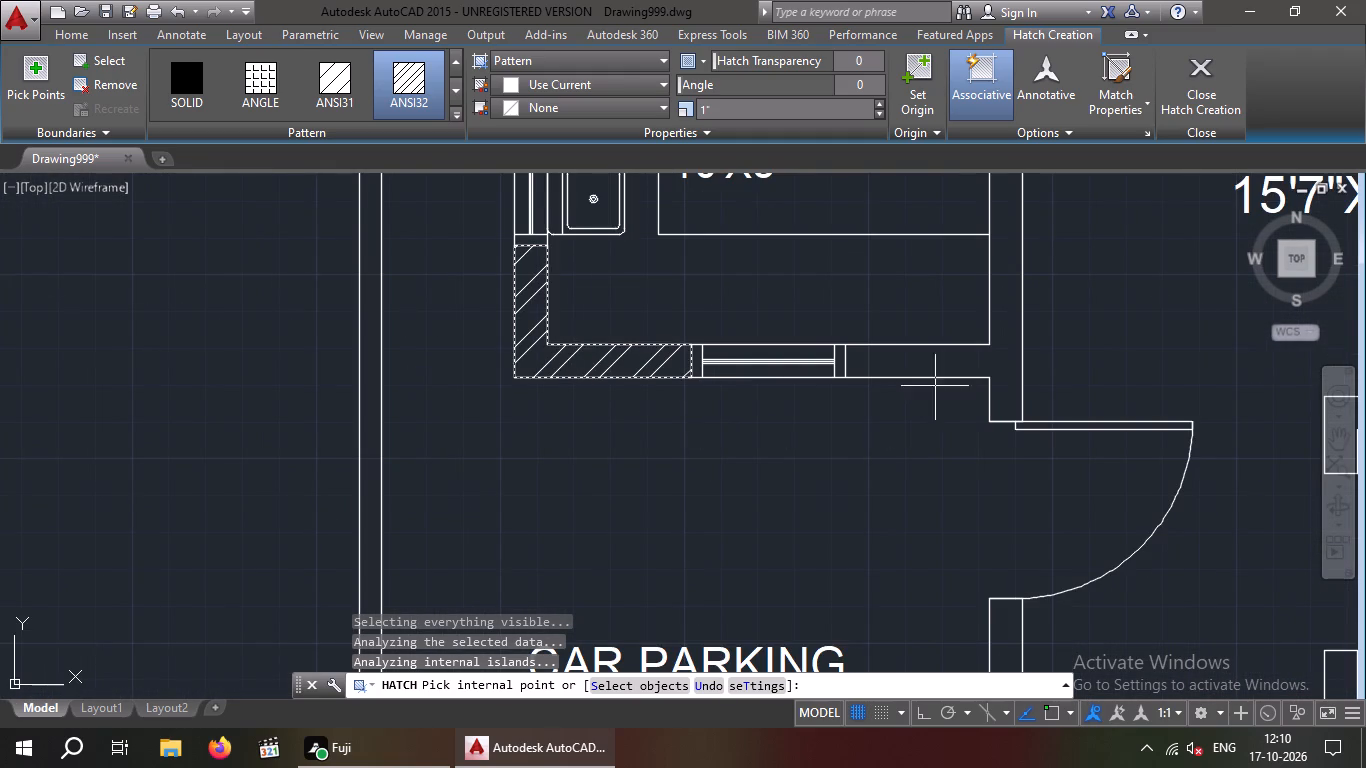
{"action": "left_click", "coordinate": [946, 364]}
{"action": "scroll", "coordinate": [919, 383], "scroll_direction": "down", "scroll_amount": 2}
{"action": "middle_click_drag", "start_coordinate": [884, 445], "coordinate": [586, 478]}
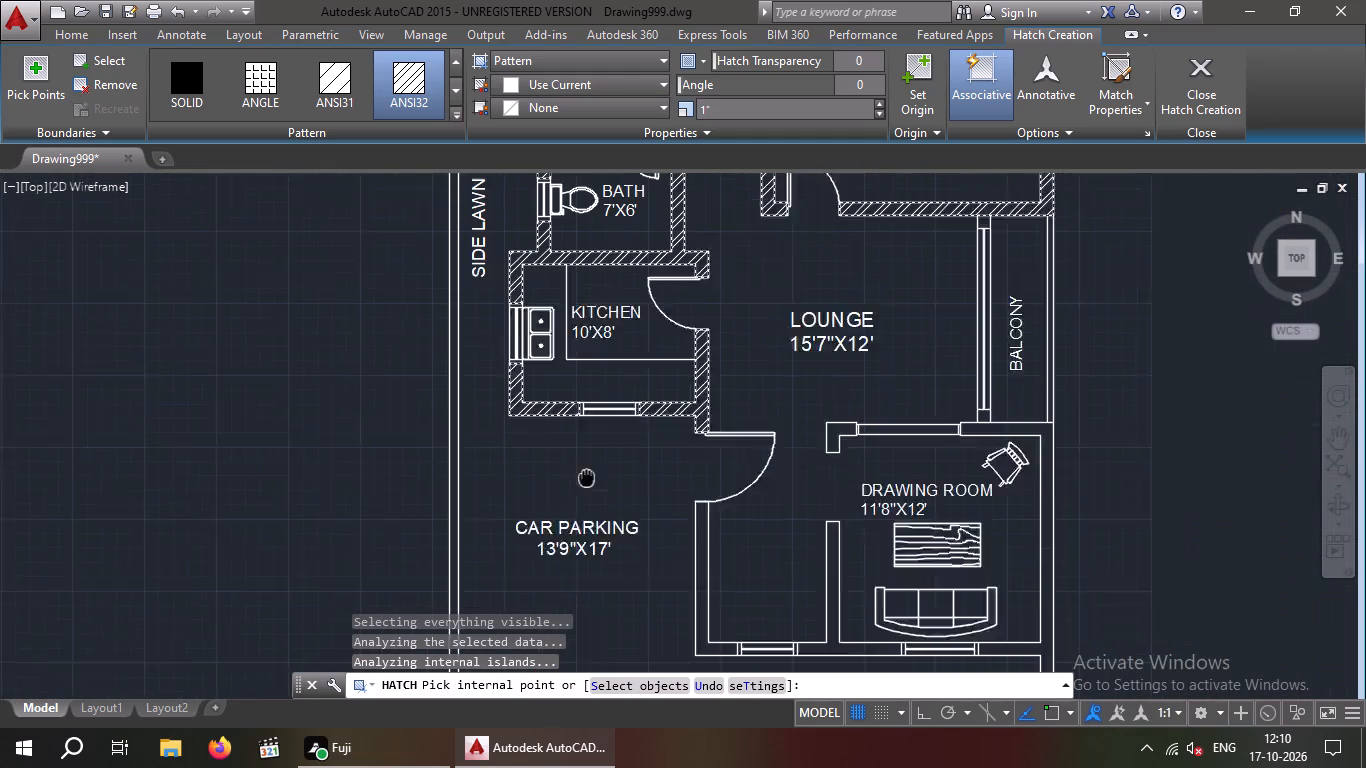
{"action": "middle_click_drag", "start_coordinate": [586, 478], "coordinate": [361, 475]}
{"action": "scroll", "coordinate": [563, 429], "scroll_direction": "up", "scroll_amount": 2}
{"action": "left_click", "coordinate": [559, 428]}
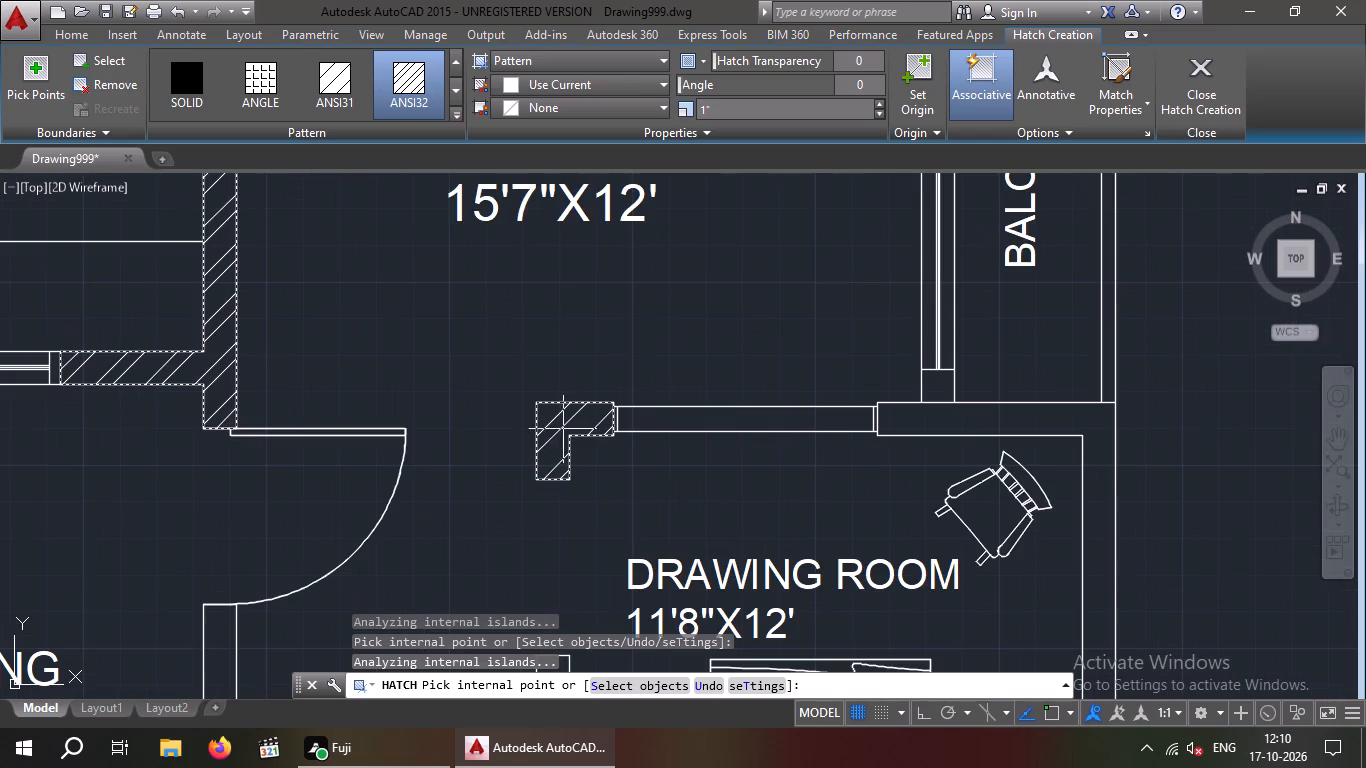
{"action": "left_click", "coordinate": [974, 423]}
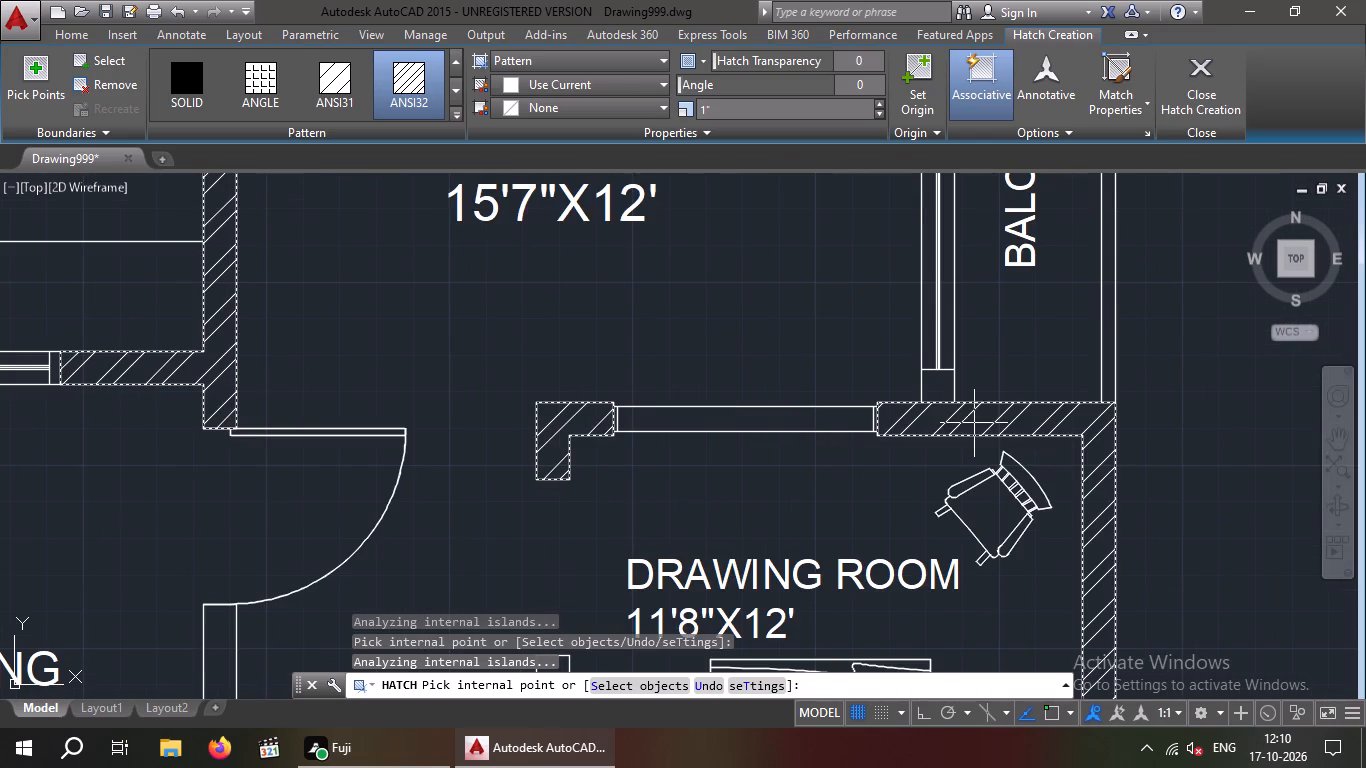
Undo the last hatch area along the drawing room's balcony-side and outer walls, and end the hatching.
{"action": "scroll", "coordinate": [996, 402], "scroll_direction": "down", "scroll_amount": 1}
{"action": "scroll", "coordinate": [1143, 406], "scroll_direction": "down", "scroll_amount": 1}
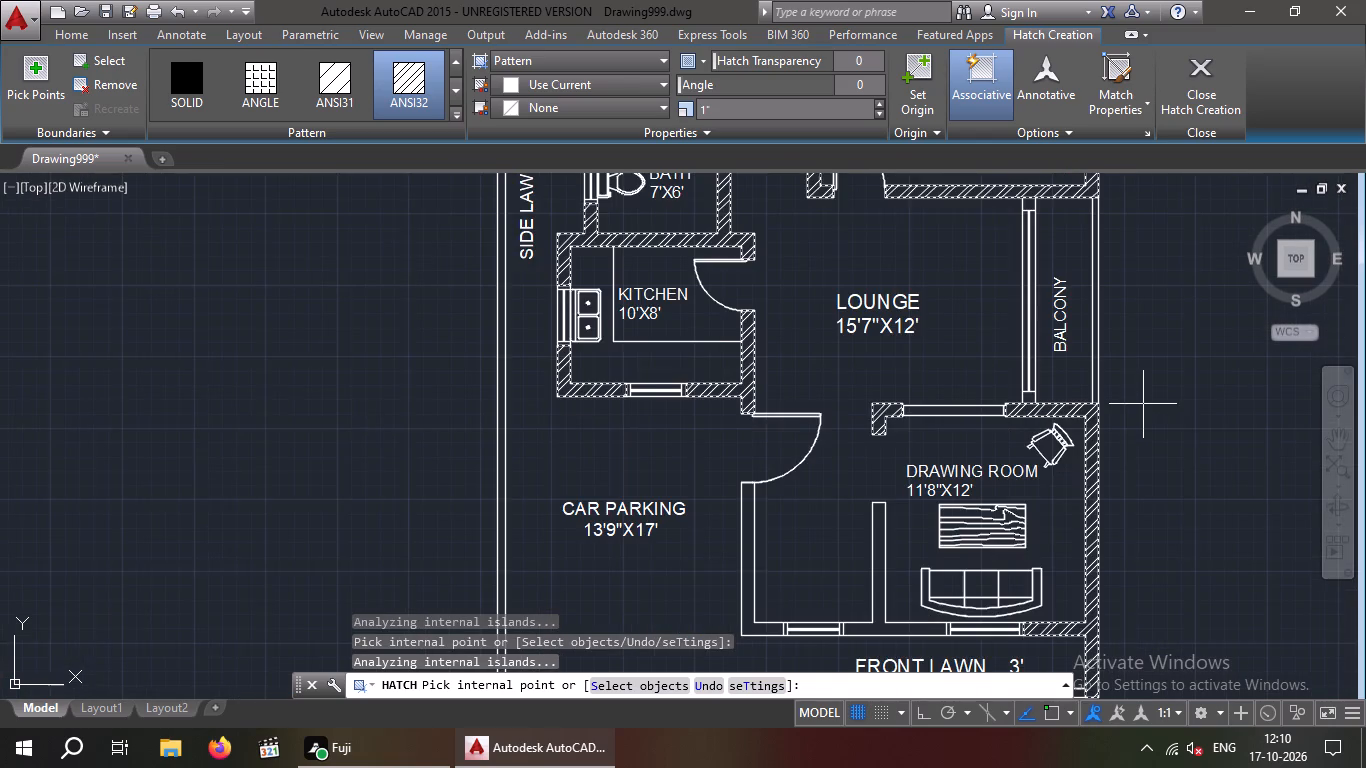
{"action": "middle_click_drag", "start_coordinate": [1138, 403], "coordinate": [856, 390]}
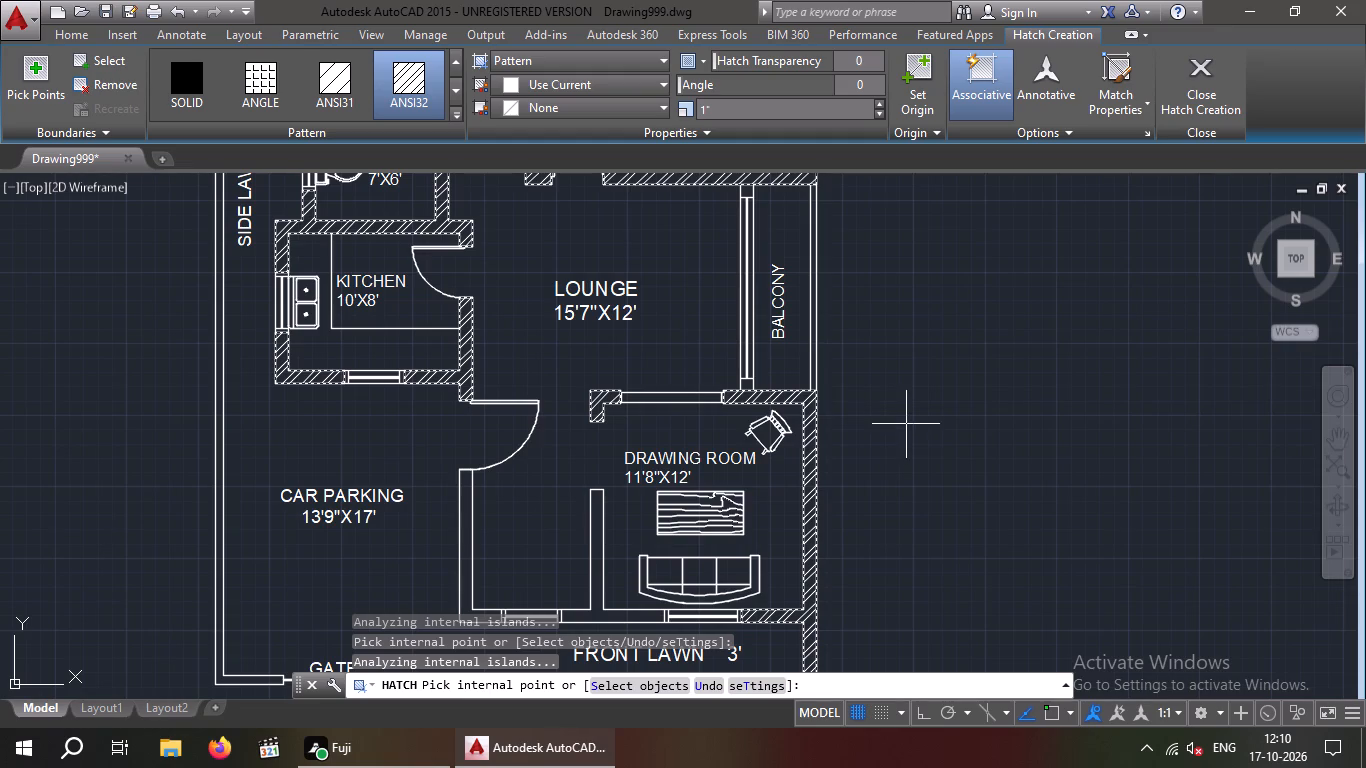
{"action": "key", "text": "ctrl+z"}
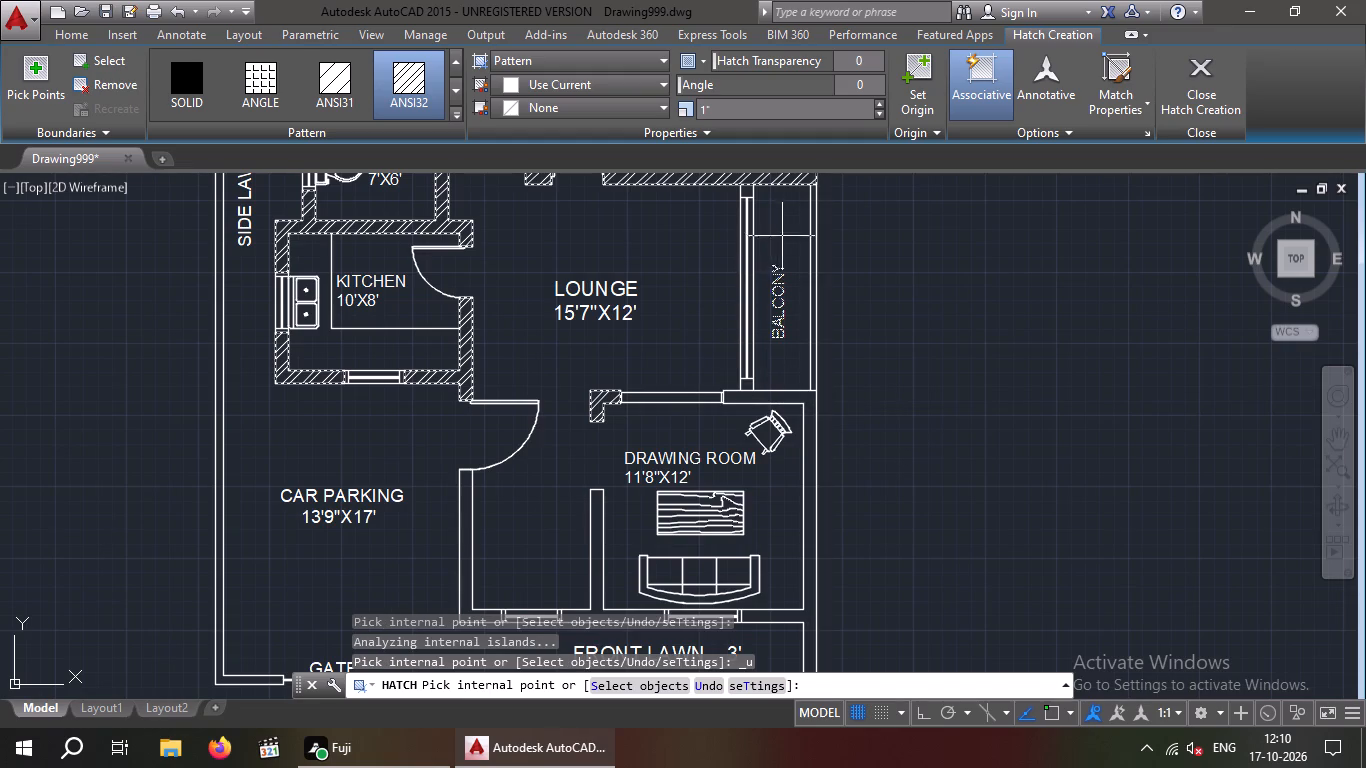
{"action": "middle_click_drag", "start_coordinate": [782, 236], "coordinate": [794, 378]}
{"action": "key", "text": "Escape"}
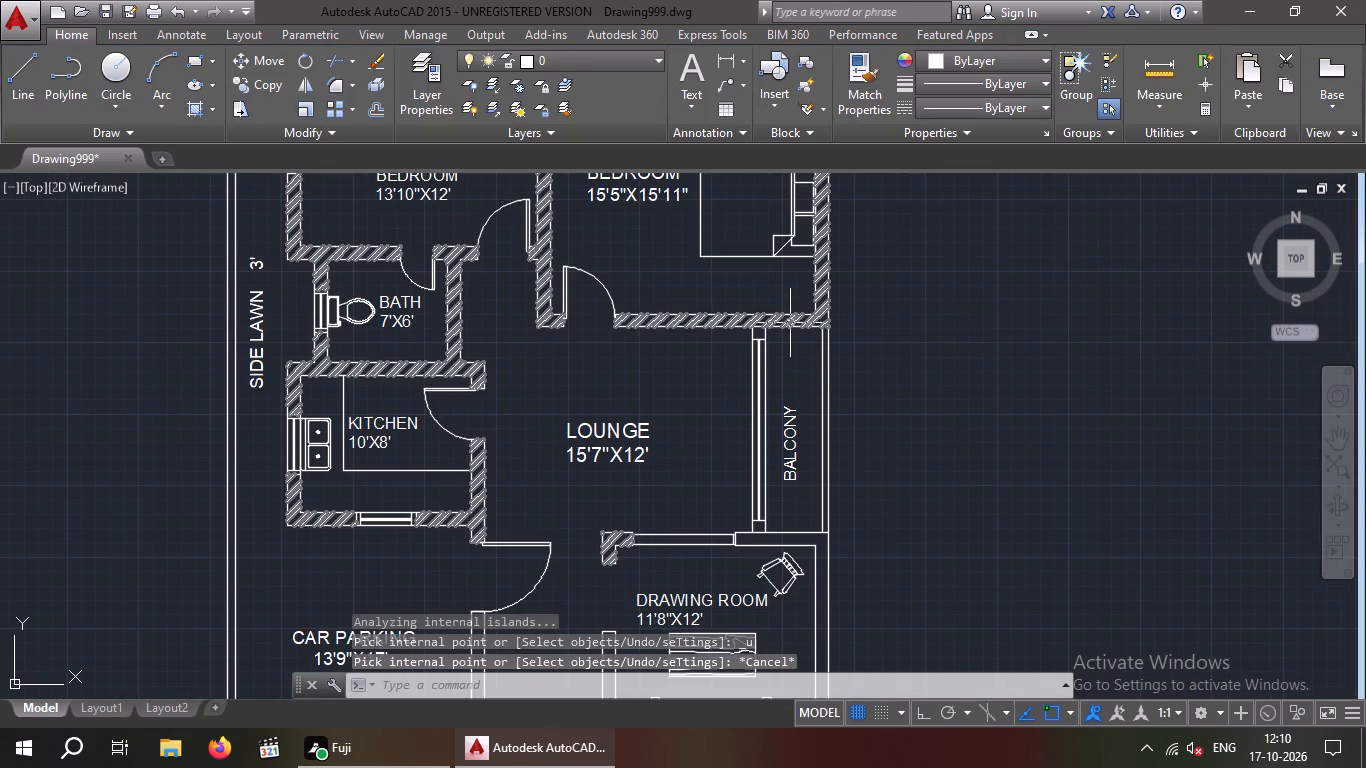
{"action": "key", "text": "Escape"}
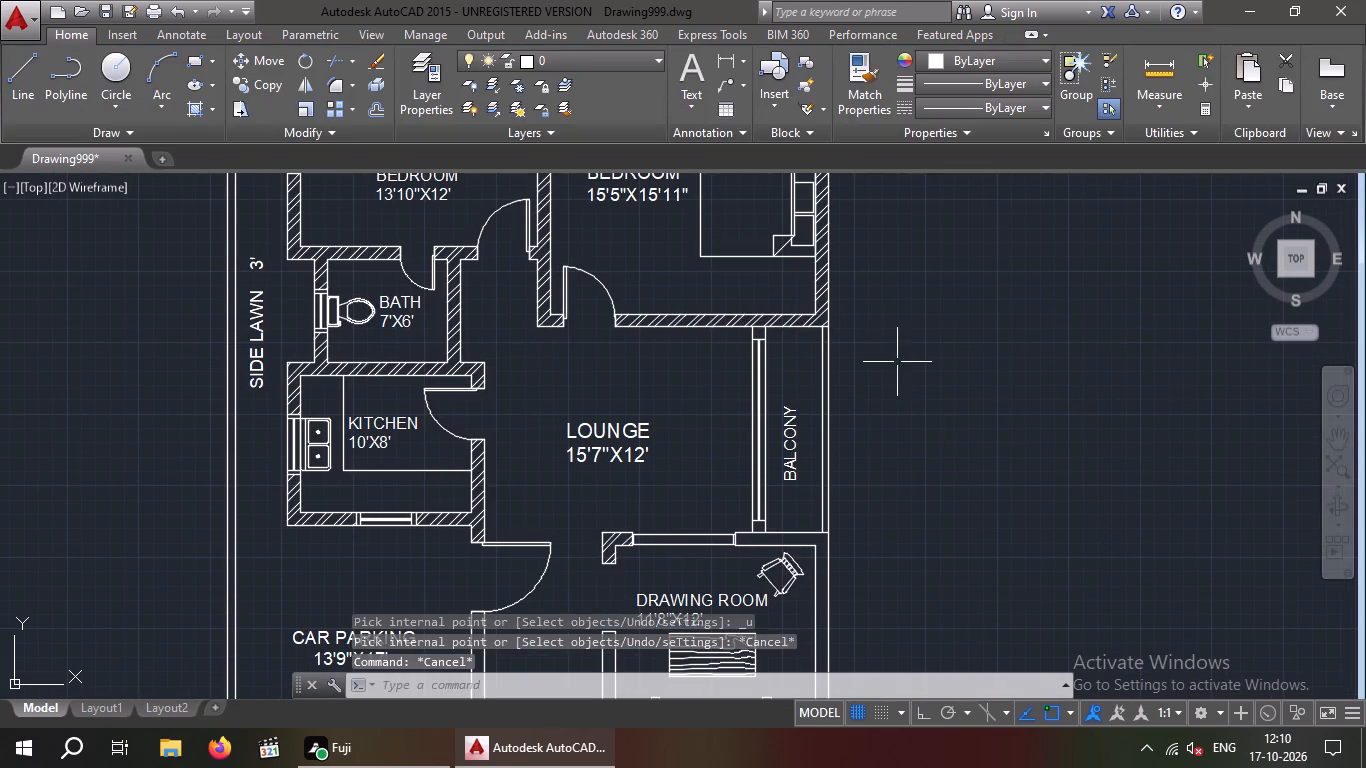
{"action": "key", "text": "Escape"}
Trim the wall line crossing the junction of the bedroom wall and the wall between lounge and balcony.
{"action": "scroll", "coordinate": [764, 330], "scroll_direction": "up", "scroll_amount": 5}
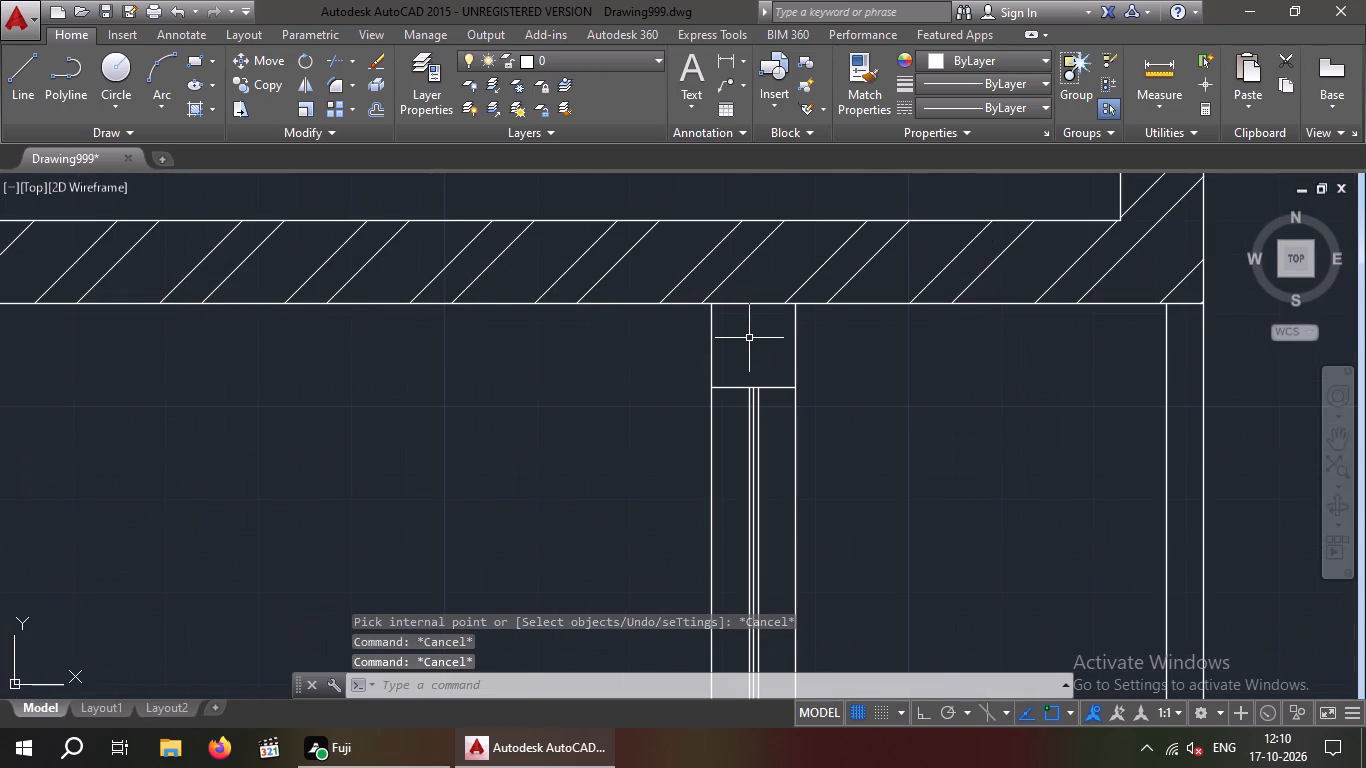
{"action": "key", "text": "t"}
{"action": "key", "text": "r"}
{"action": "key", "text": "space"}
{"action": "key", "text": "space"}
{"action": "left_click", "coordinate": [755, 306]}
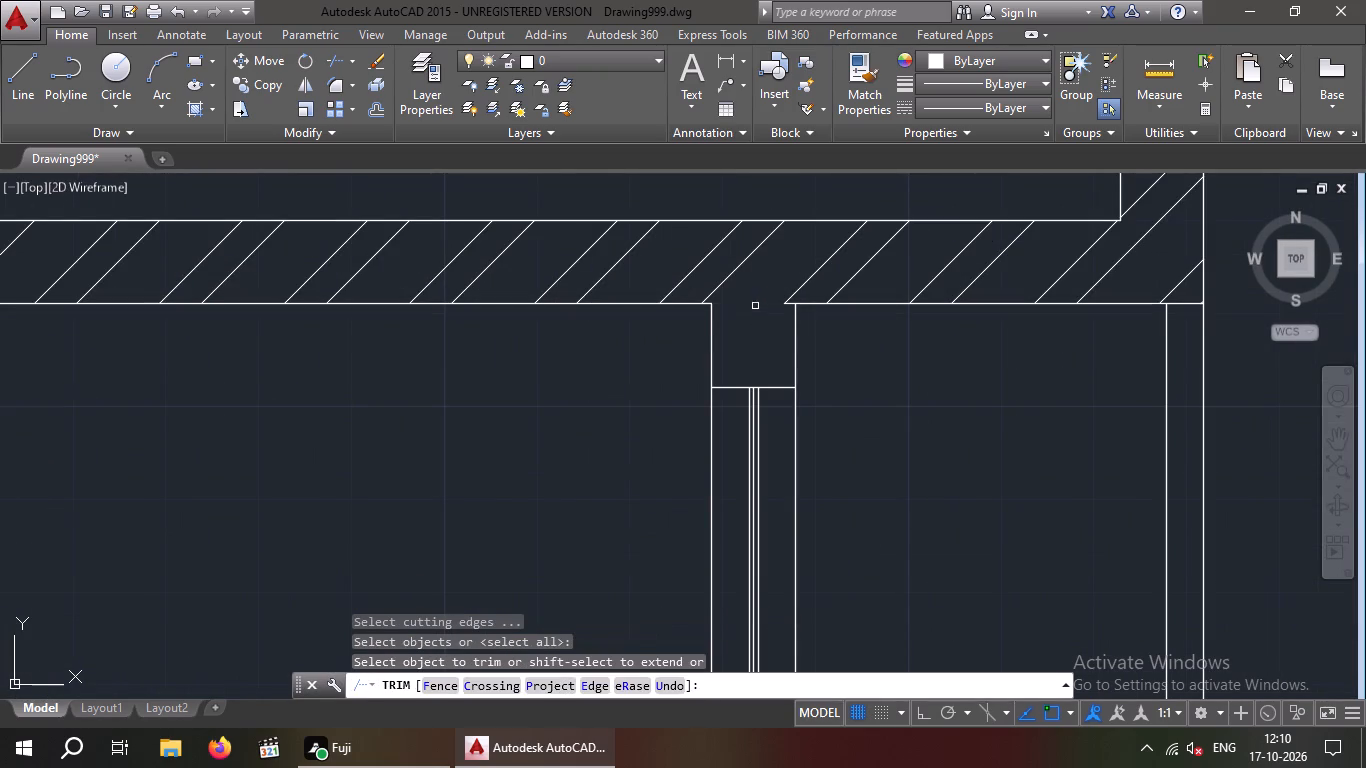
{"action": "scroll", "coordinate": [762, 329], "scroll_direction": "down", "scroll_amount": 5}
{"action": "key", "text": "Escape"}
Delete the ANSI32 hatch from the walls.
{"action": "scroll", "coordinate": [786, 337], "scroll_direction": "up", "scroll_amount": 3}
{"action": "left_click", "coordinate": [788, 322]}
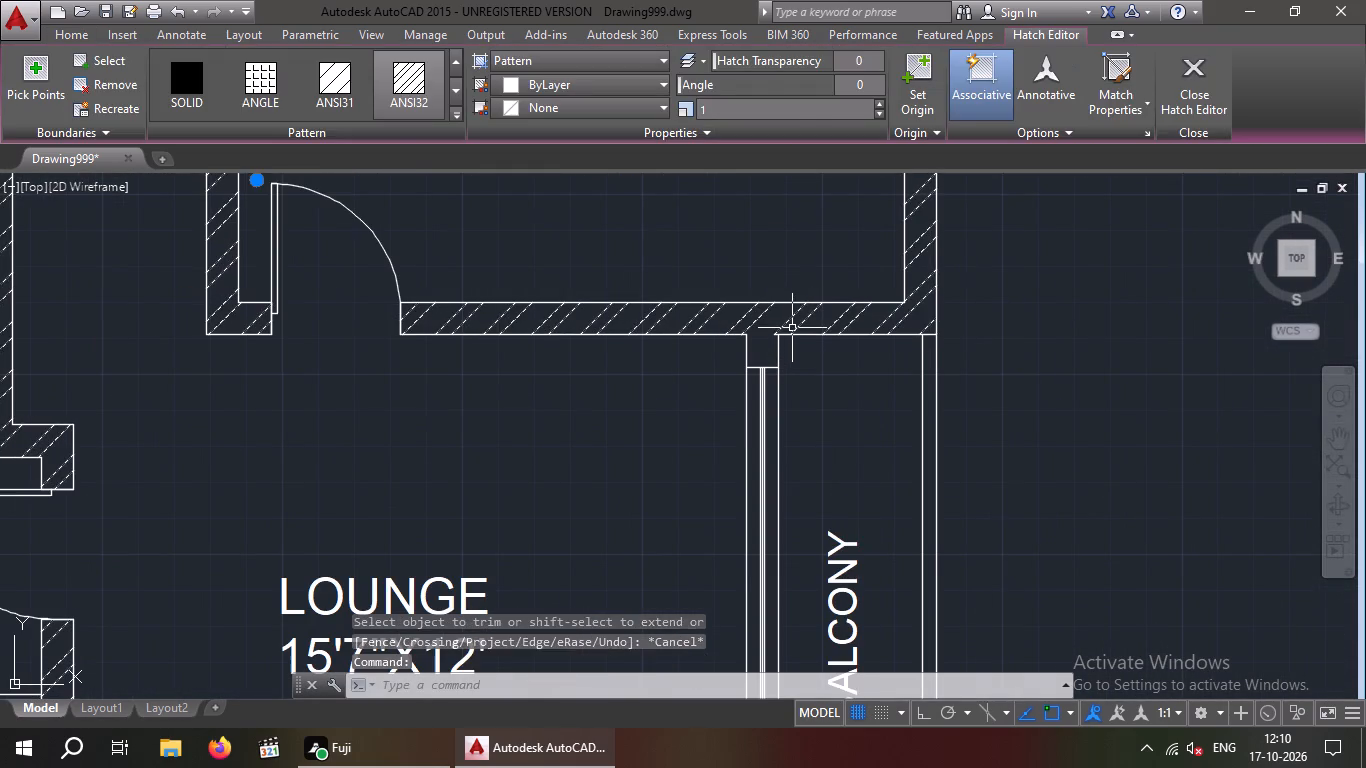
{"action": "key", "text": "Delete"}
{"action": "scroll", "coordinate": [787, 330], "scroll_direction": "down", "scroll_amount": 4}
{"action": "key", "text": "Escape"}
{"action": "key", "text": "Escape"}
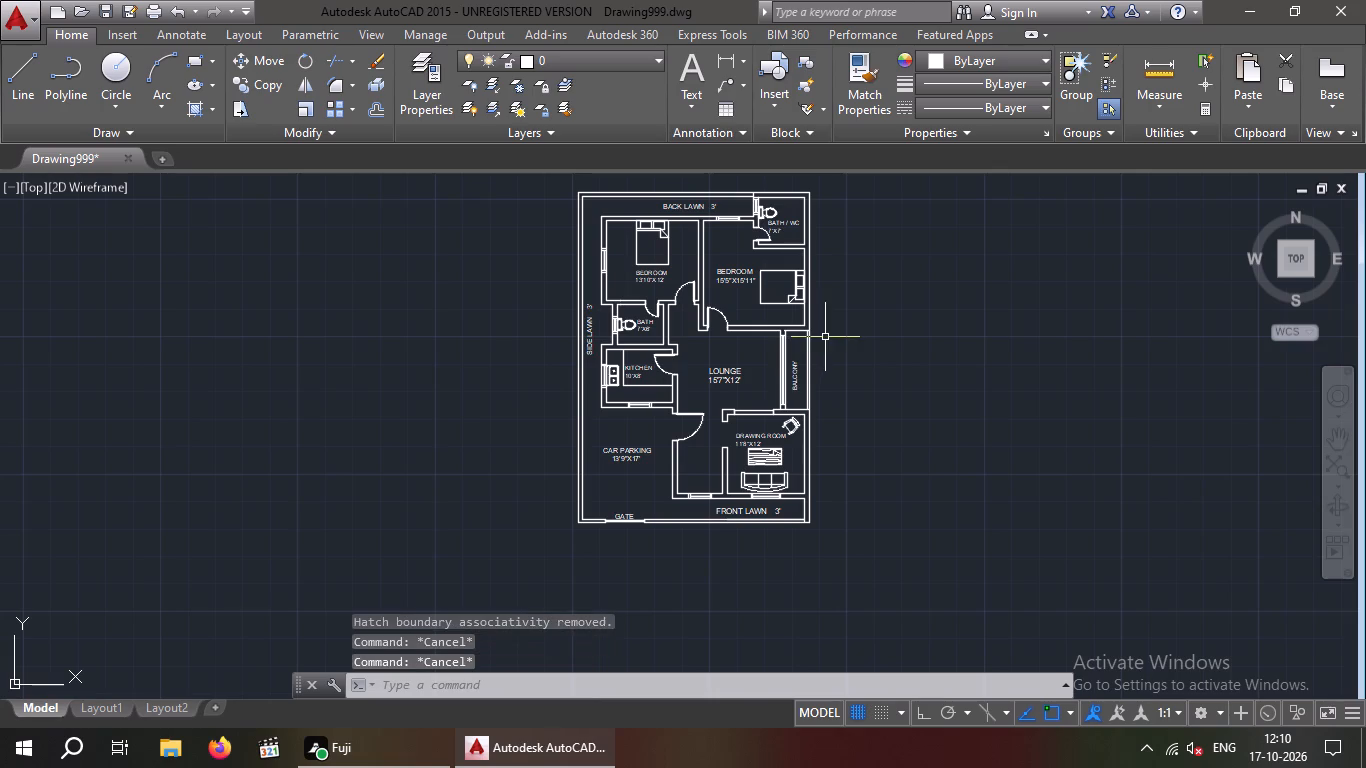
Trim the short line stub overhanging the corner where the bedroom wall meets the wall between lounge and balcony.
{"action": "scroll", "coordinate": [776, 324], "scroll_direction": "up", "scroll_amount": 6}
{"action": "key", "text": "Escape"}
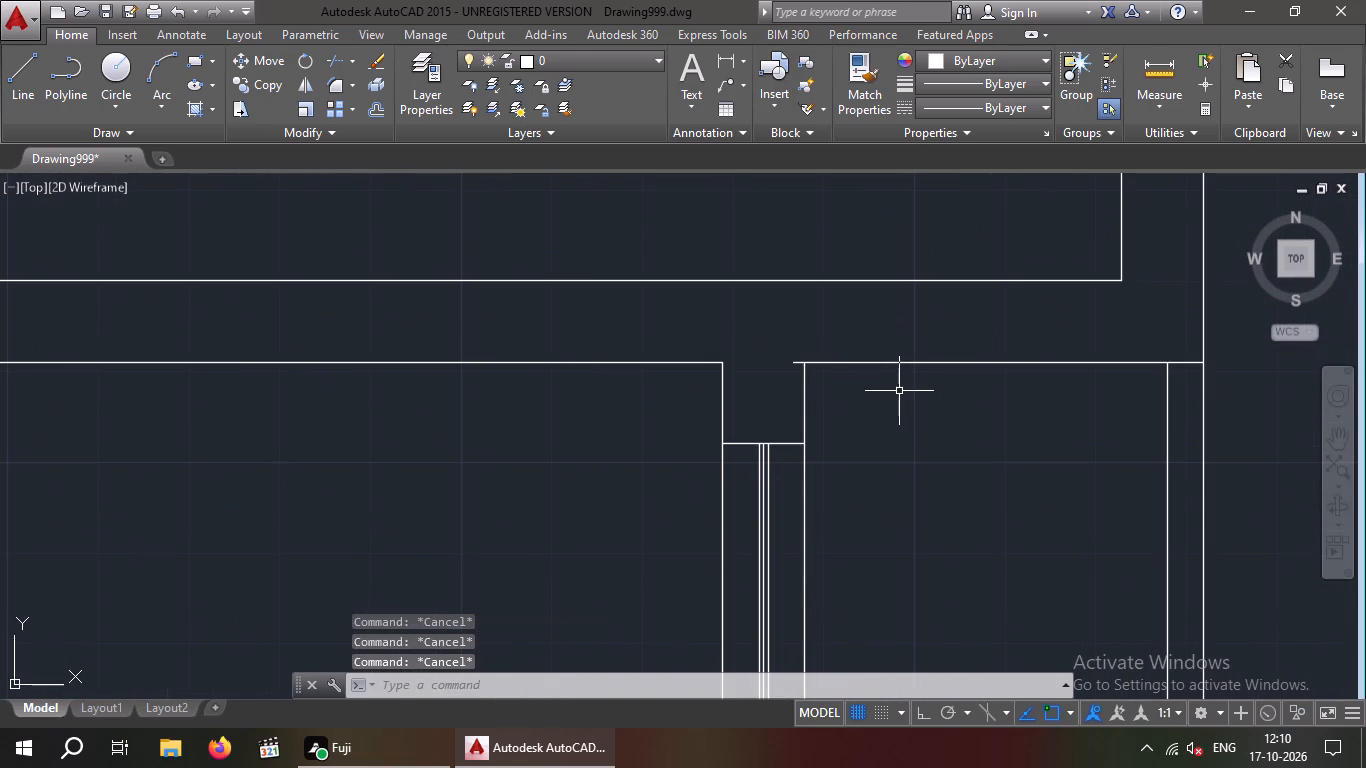
{"action": "key", "text": "Escape"}
{"action": "key", "text": "t"}
{"action": "key", "text": "r"}
{"action": "key", "text": "space"}
{"action": "key", "text": "space"}
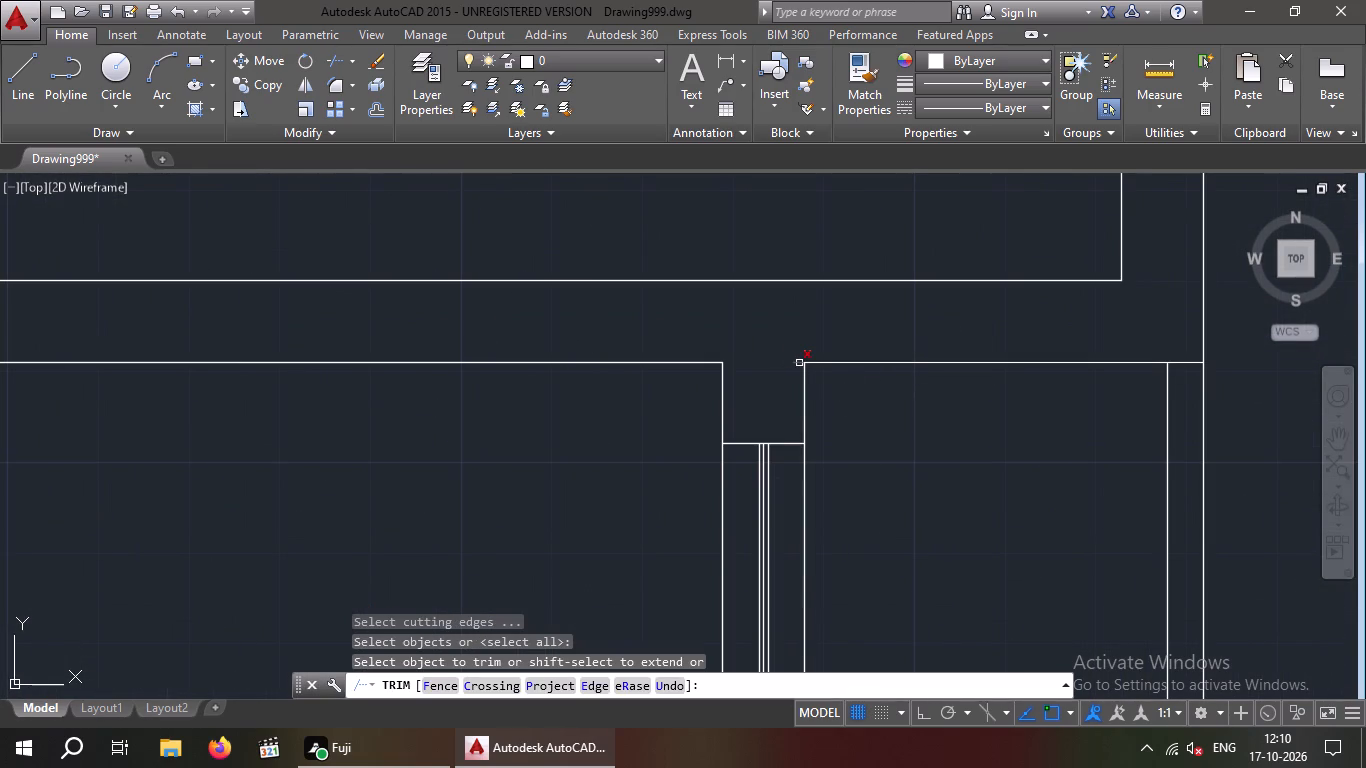
{"action": "left_click", "coordinate": [798, 363]}
Trim the line crossing the junction of the lounge-balcony wall and the drawing room wall, and end trimming.
{"action": "scroll", "coordinate": [774, 359], "scroll_direction": "down", "scroll_amount": 3}
{"action": "scroll", "coordinate": [1060, 413], "scroll_direction": "down", "scroll_amount": 1}
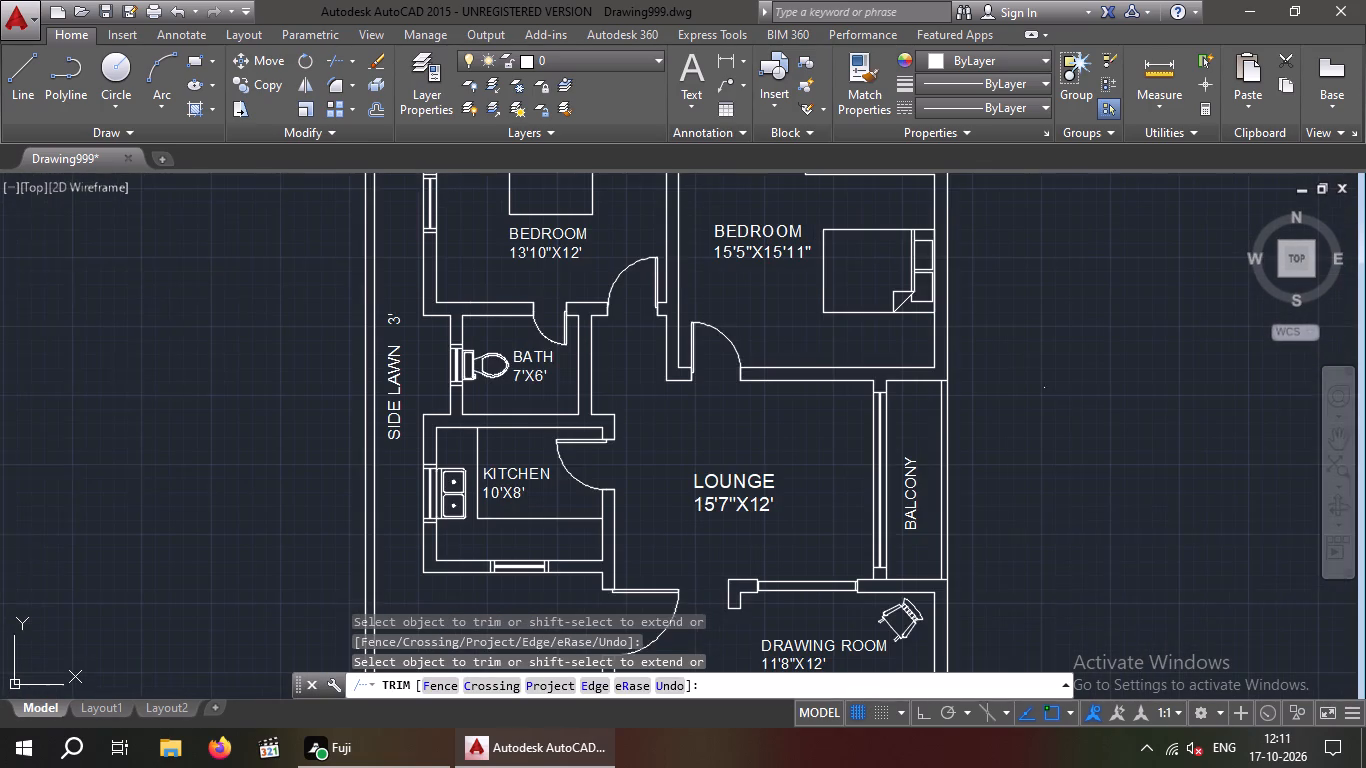
{"action": "middle_click_drag", "start_coordinate": [983, 313], "coordinate": [978, 304]}
{"action": "scroll", "coordinate": [877, 569], "scroll_direction": "up", "scroll_amount": 4}
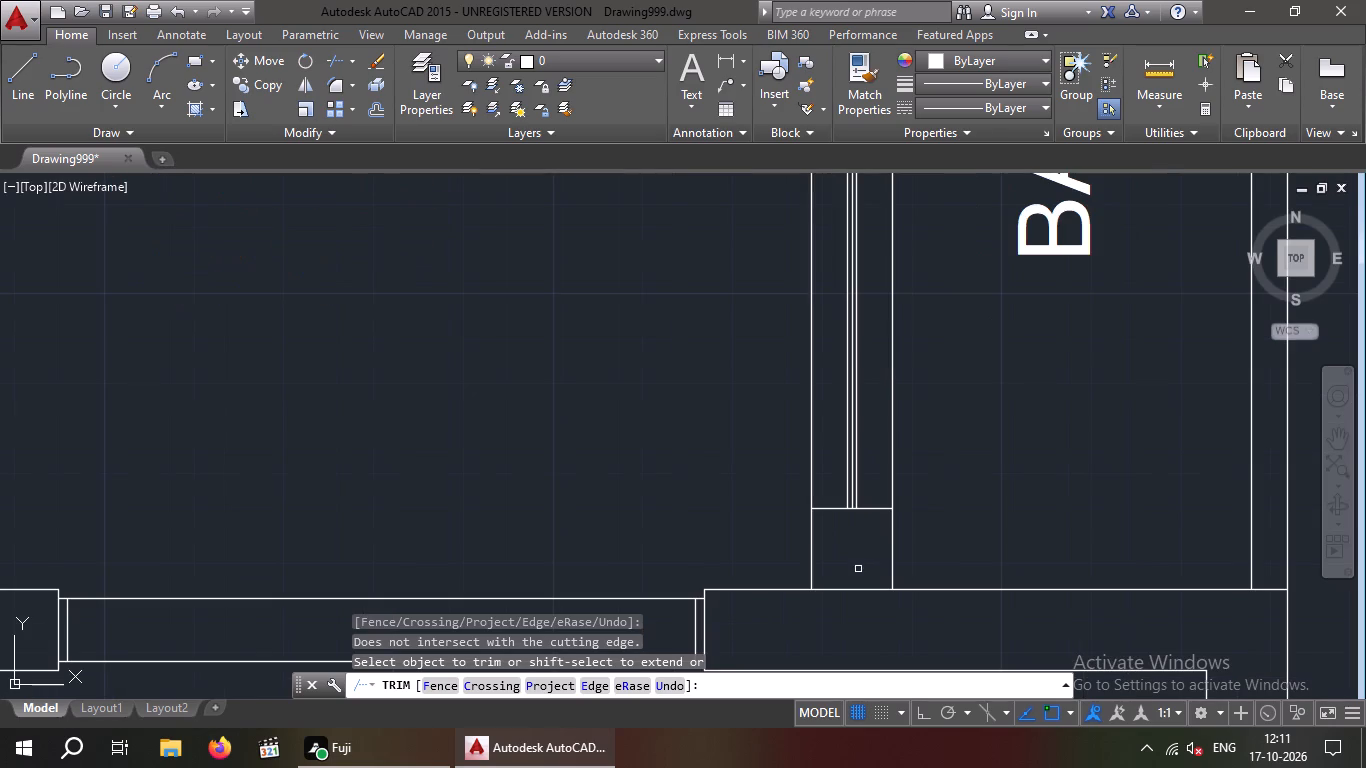
{"action": "left_click", "coordinate": [853, 590]}
{"action": "scroll", "coordinate": [855, 549], "scroll_direction": "down", "scroll_amount": 3}
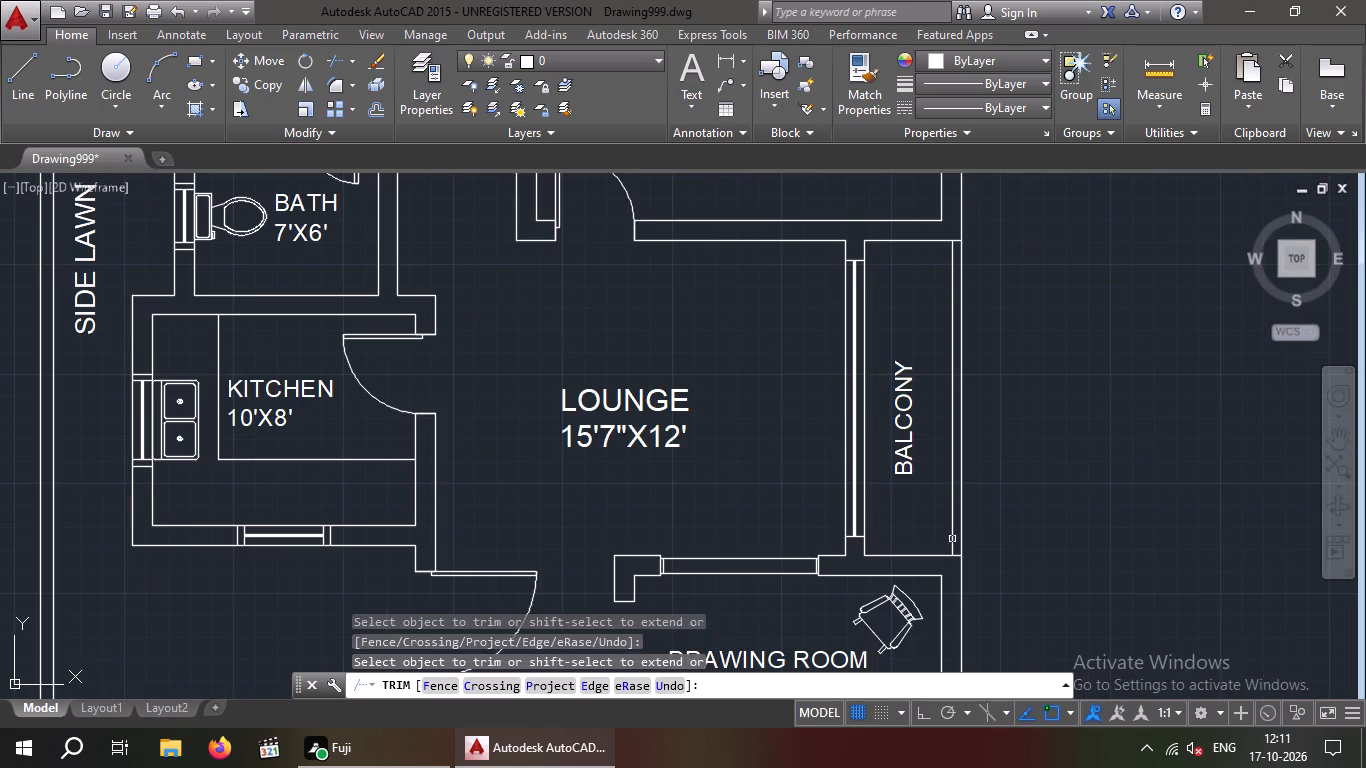
{"action": "key", "text": "Escape"}
{"action": "key", "text": "Escape"}
{"action": "key", "text": "Escape"}
{"action": "key", "text": "Escape"}
{"action": "key", "text": "Escape"}
{"action": "scroll", "coordinate": [1075, 470], "scroll_direction": "down", "scroll_amount": 1}
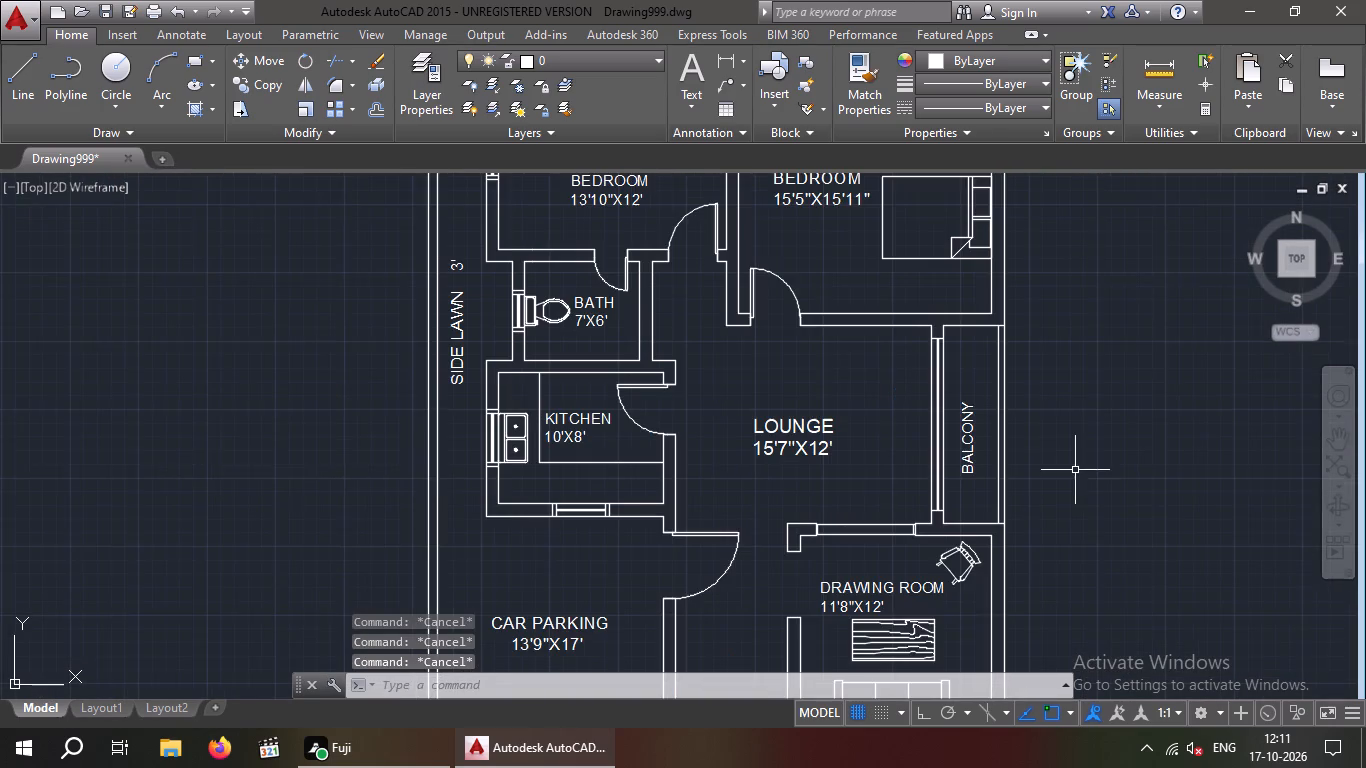
Hatch the car parking side wall, the drawing room partition with its front wall, and its outer wall with ANSI32.
{"action": "middle_click_drag", "start_coordinate": [924, 431], "coordinate": [862, 411]}
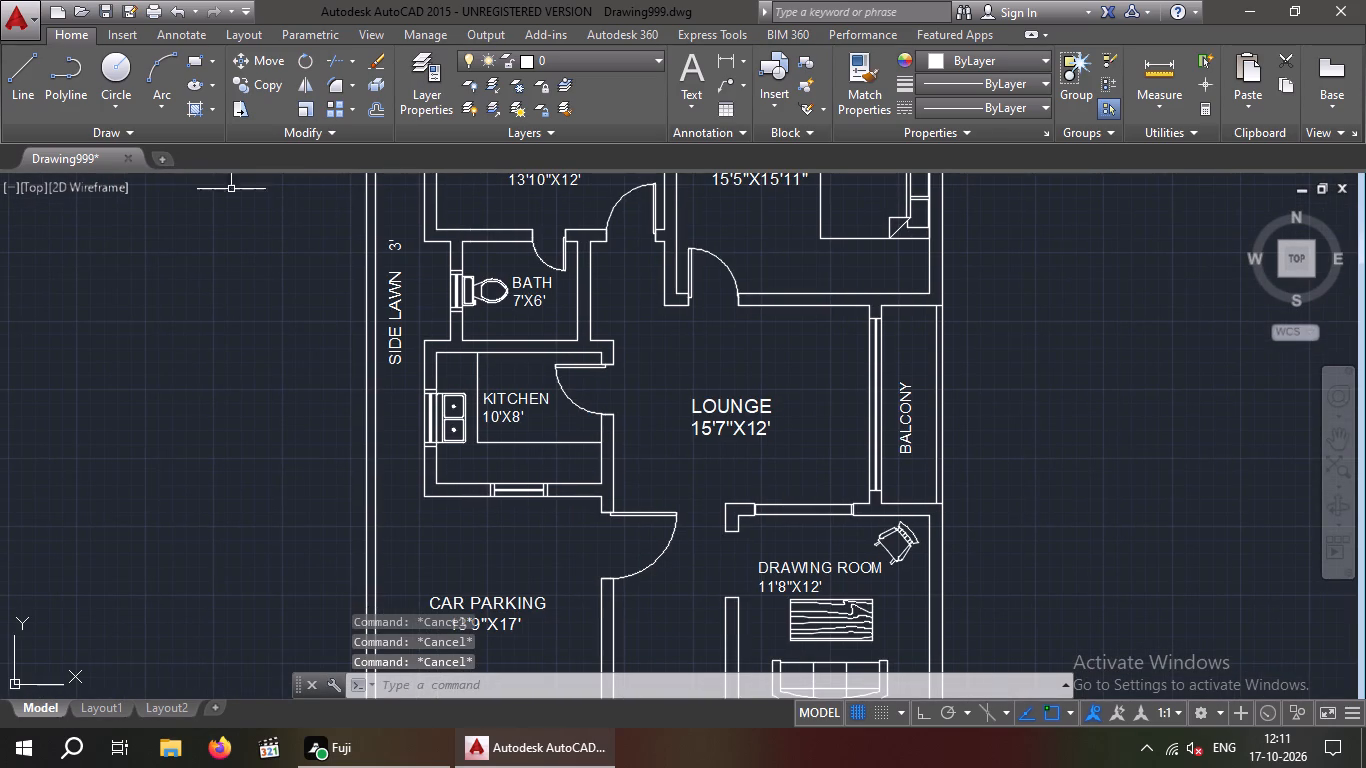
{"action": "left_click", "coordinate": [192, 109]}
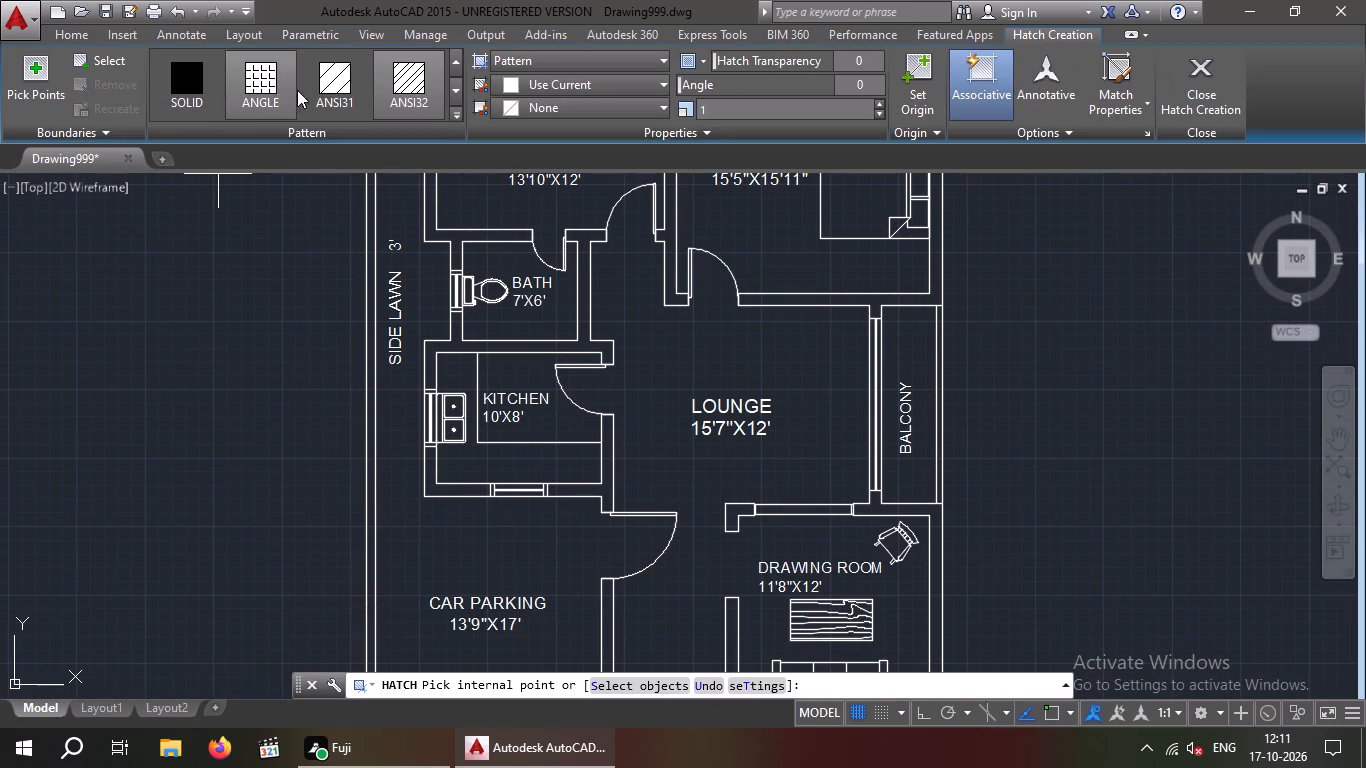
{"action": "left_click", "coordinate": [412, 83]}
{"action": "scroll", "coordinate": [674, 436], "scroll_direction": "down", "scroll_amount": 1}
{"action": "middle_click_drag", "start_coordinate": [672, 407], "coordinate": [628, 264]}
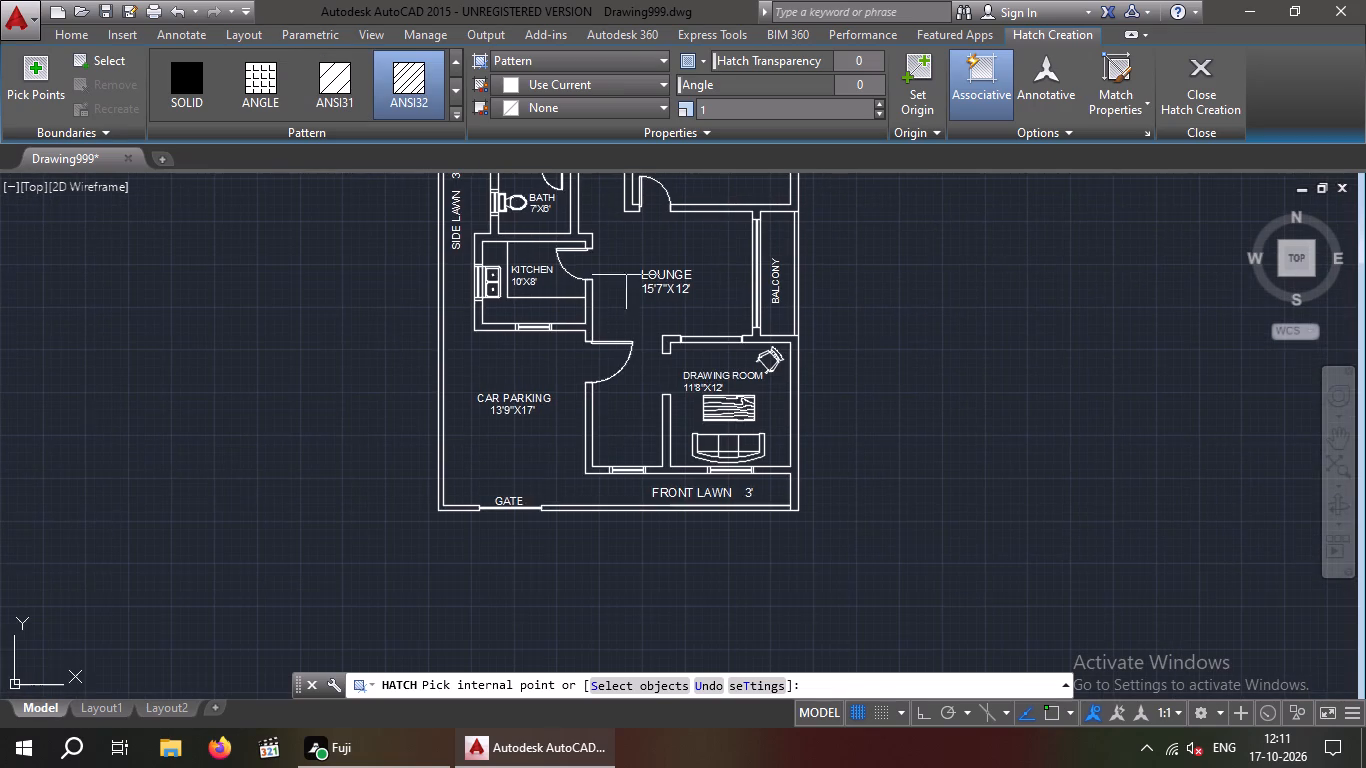
{"action": "scroll", "coordinate": [568, 482], "scroll_direction": "up", "scroll_amount": 3}
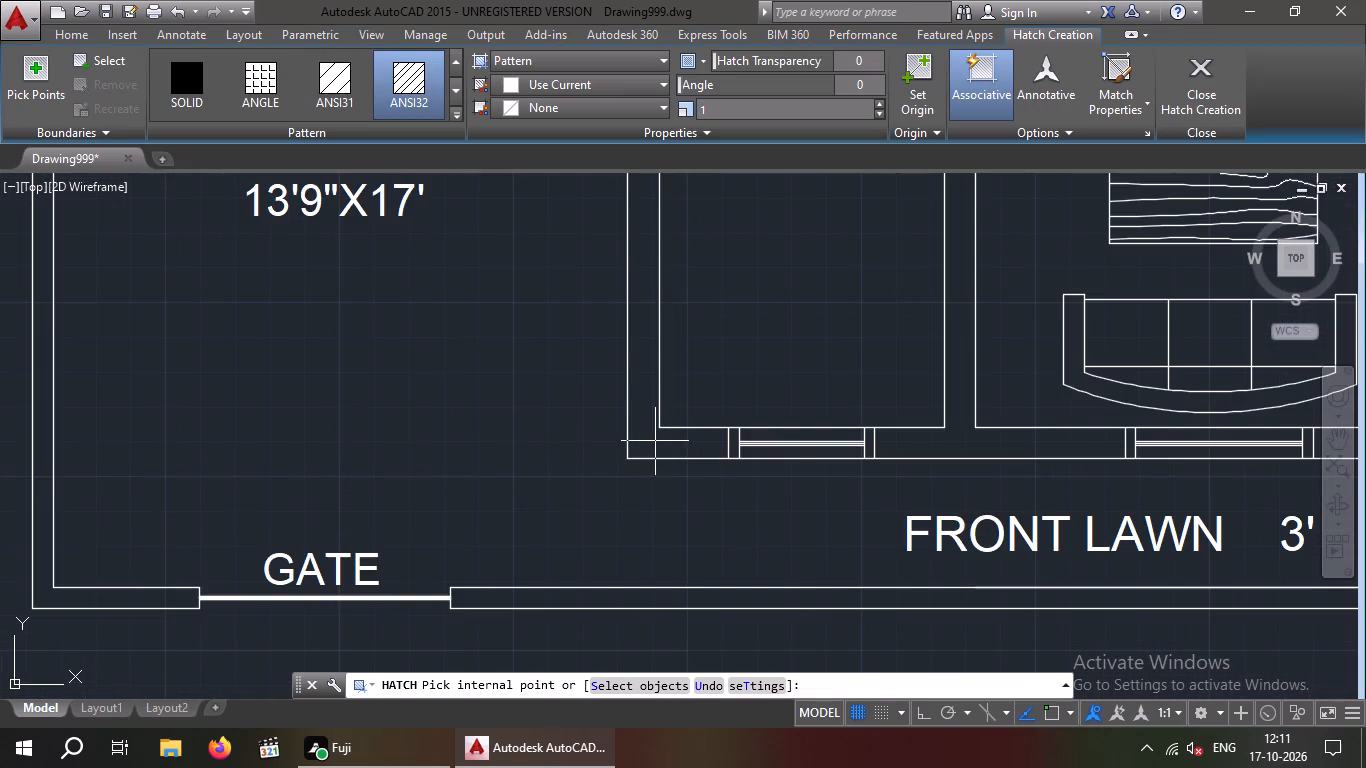
{"action": "left_click", "coordinate": [655, 441]}
{"action": "scroll", "coordinate": [586, 443], "scroll_direction": "down", "scroll_amount": 1}
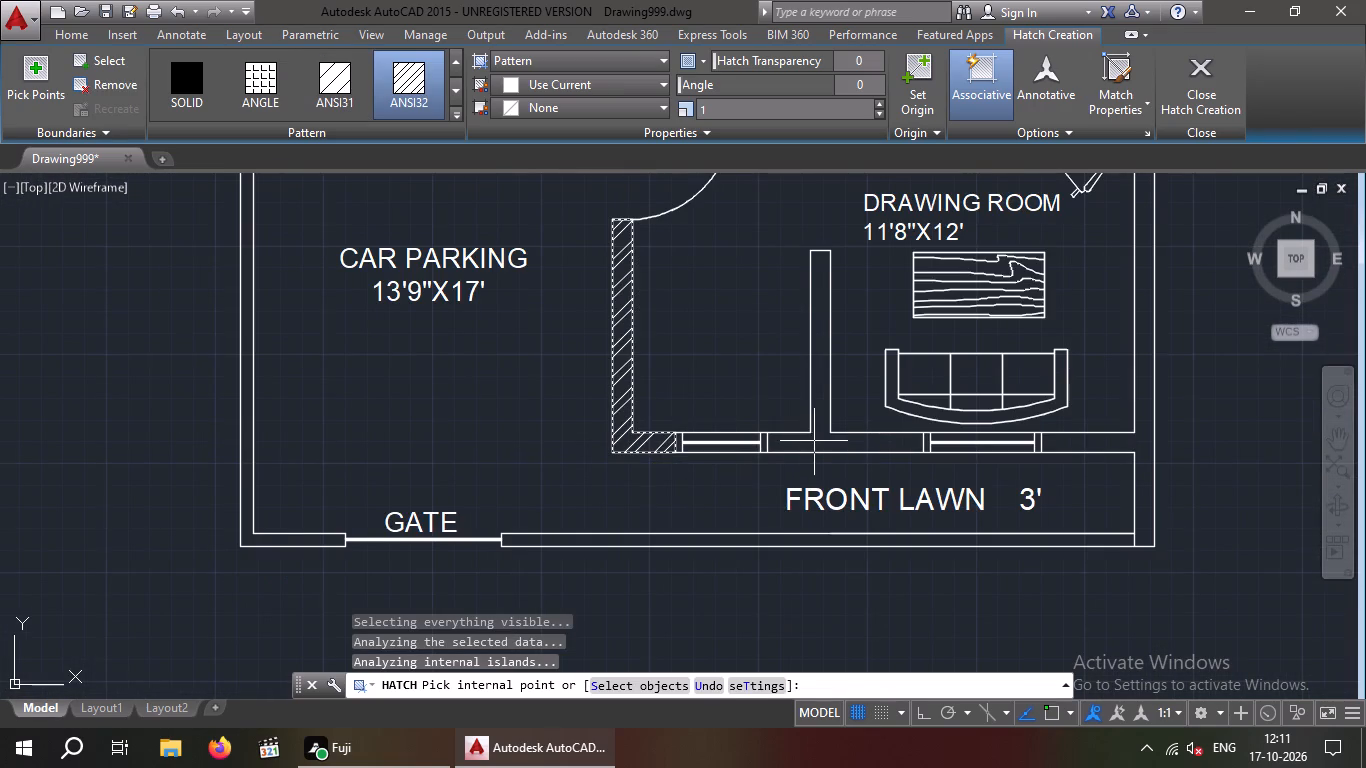
{"action": "left_click", "coordinate": [814, 440]}
{"action": "left_click", "coordinate": [1096, 447]}
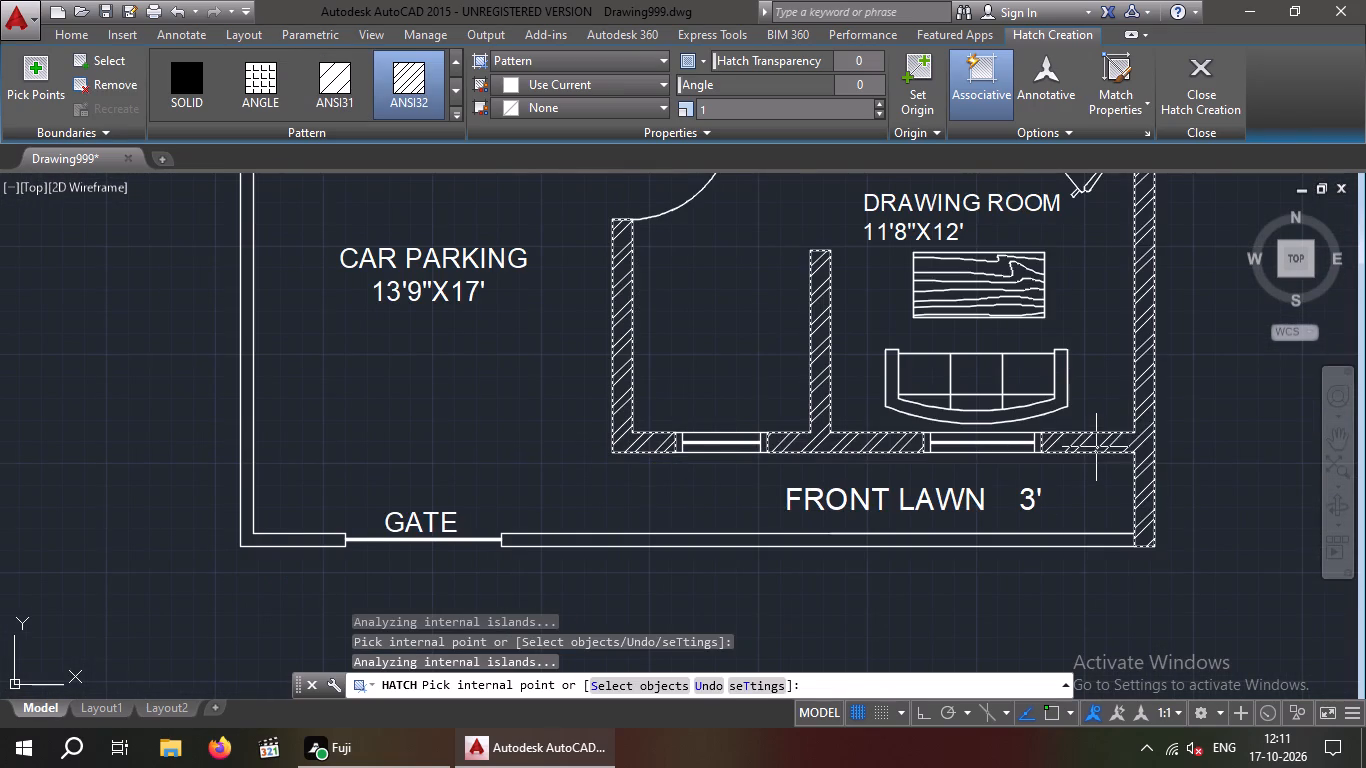
Add the L-shaped wall piece by the drawing room and the kitchen's walls beside the main door to the hatch.
{"action": "scroll", "coordinate": [1190, 426], "scroll_direction": "down", "scroll_amount": 1}
{"action": "middle_click_drag", "start_coordinate": [1187, 437], "coordinate": [1014, 628]}
{"action": "scroll", "coordinate": [779, 437], "scroll_direction": "up", "scroll_amount": 1}
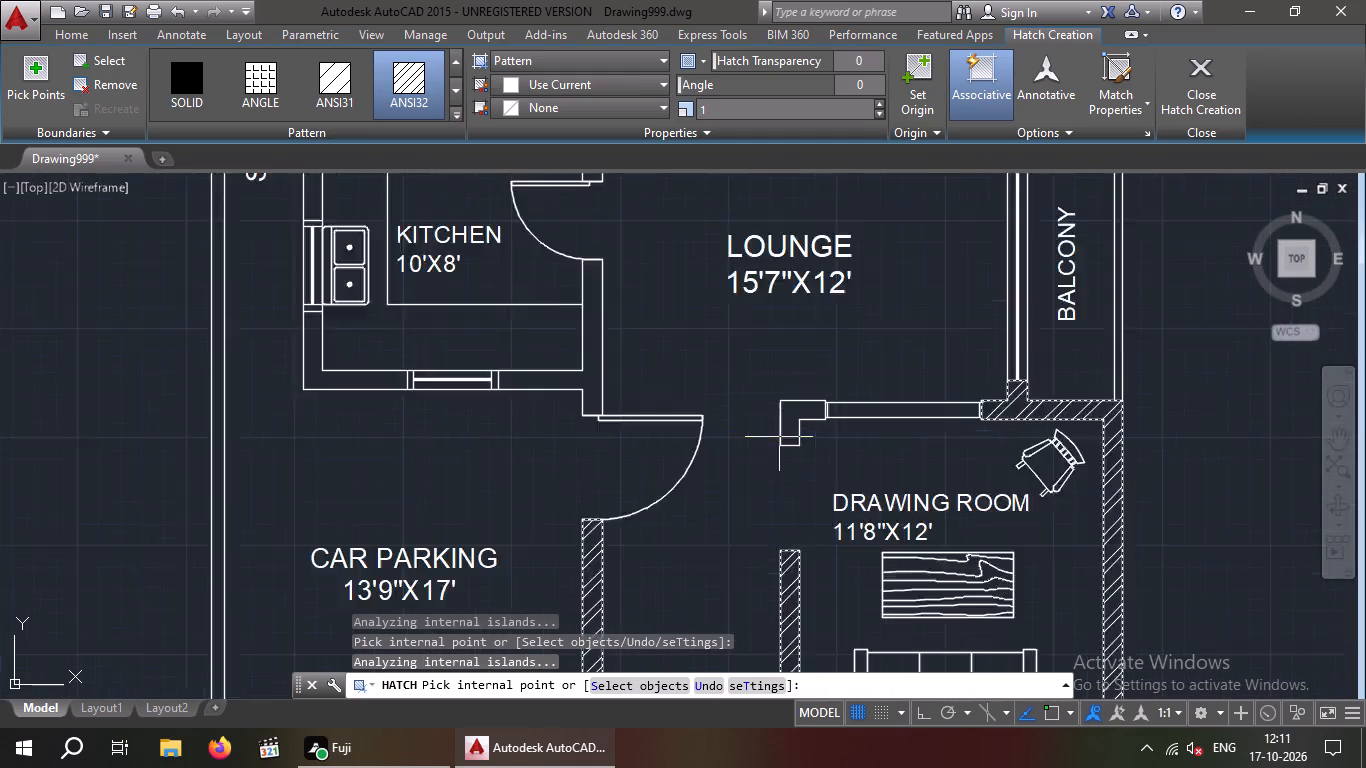
{"action": "scroll", "coordinate": [779, 437], "scroll_direction": "up", "scroll_amount": 2}
{"action": "left_click", "coordinate": [816, 378]}
{"action": "scroll", "coordinate": [815, 394], "scroll_direction": "down", "scroll_amount": 3}
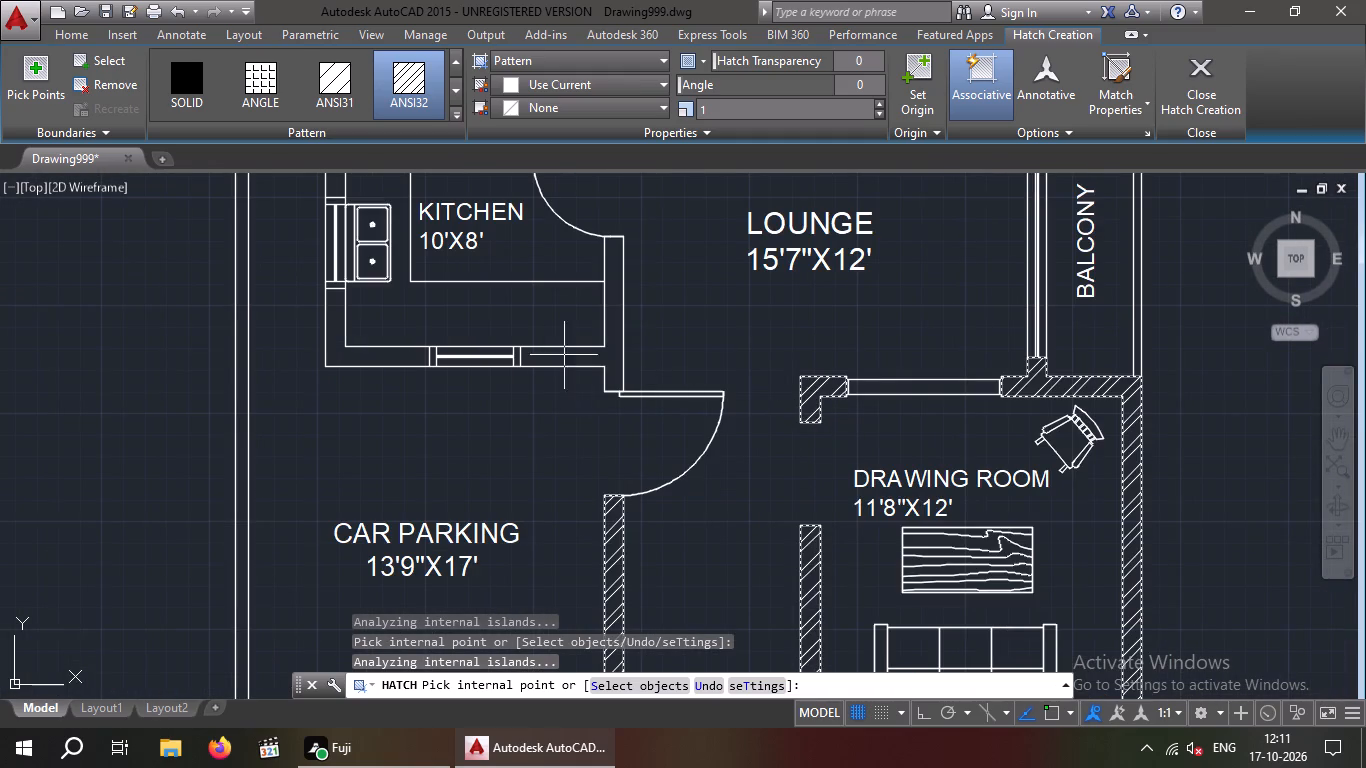
{"action": "scroll", "coordinate": [601, 362], "scroll_direction": "up", "scroll_amount": 2}
{"action": "left_click", "coordinate": [604, 355]}
{"action": "scroll", "coordinate": [530, 385], "scroll_direction": "down", "scroll_amount": 2}
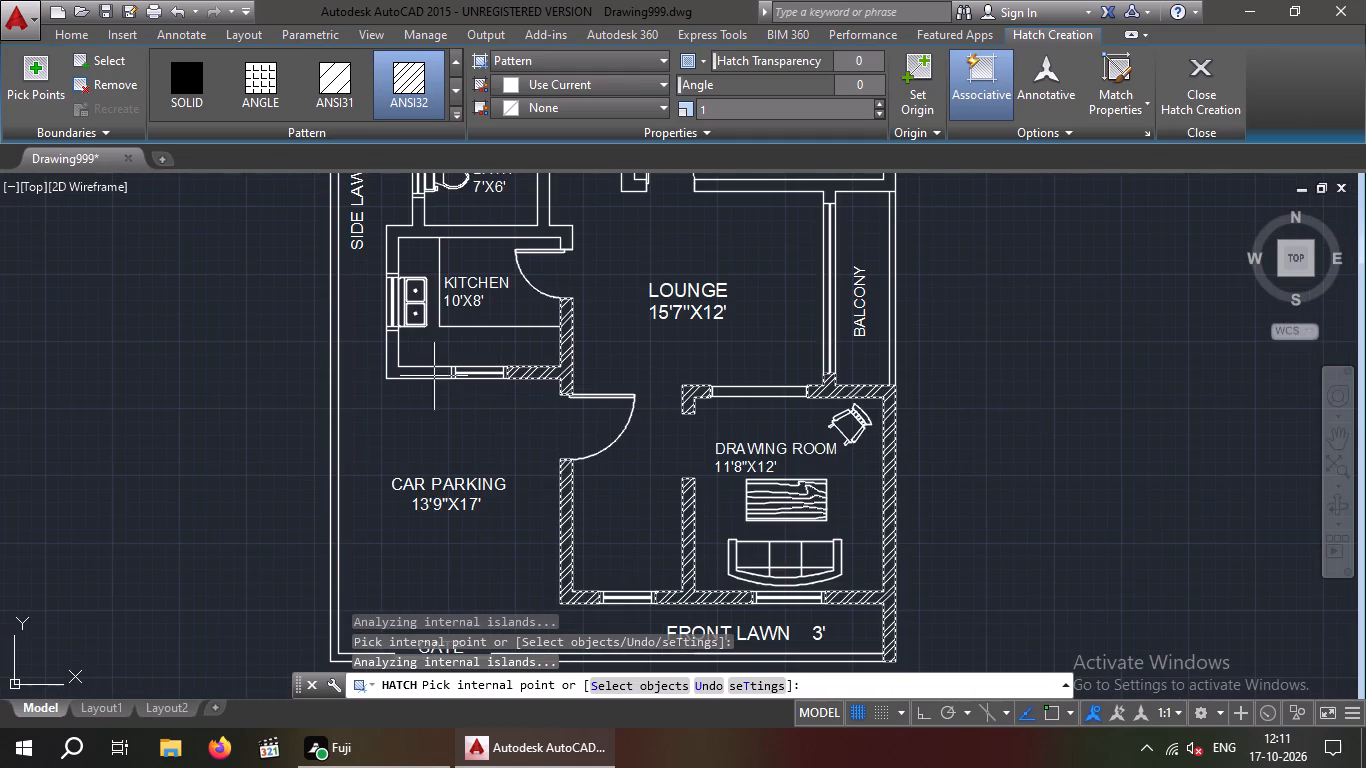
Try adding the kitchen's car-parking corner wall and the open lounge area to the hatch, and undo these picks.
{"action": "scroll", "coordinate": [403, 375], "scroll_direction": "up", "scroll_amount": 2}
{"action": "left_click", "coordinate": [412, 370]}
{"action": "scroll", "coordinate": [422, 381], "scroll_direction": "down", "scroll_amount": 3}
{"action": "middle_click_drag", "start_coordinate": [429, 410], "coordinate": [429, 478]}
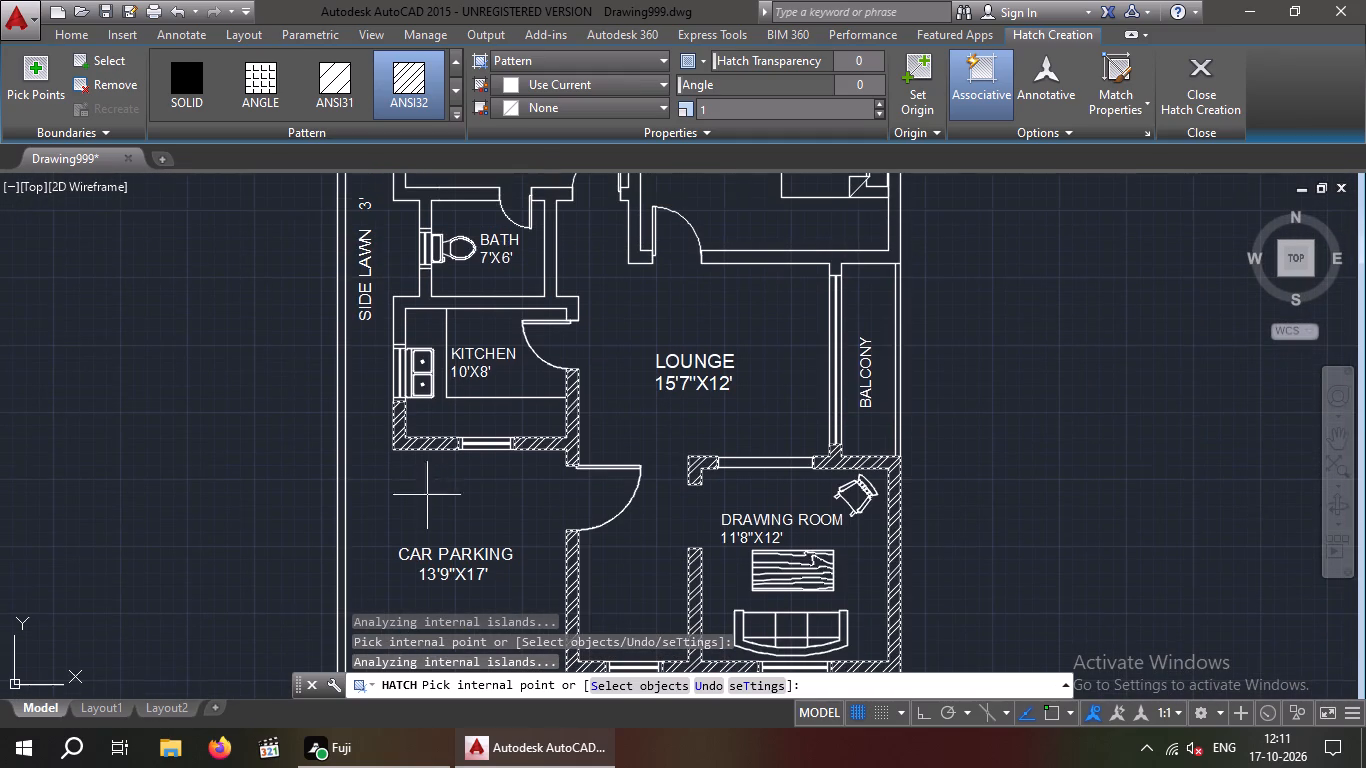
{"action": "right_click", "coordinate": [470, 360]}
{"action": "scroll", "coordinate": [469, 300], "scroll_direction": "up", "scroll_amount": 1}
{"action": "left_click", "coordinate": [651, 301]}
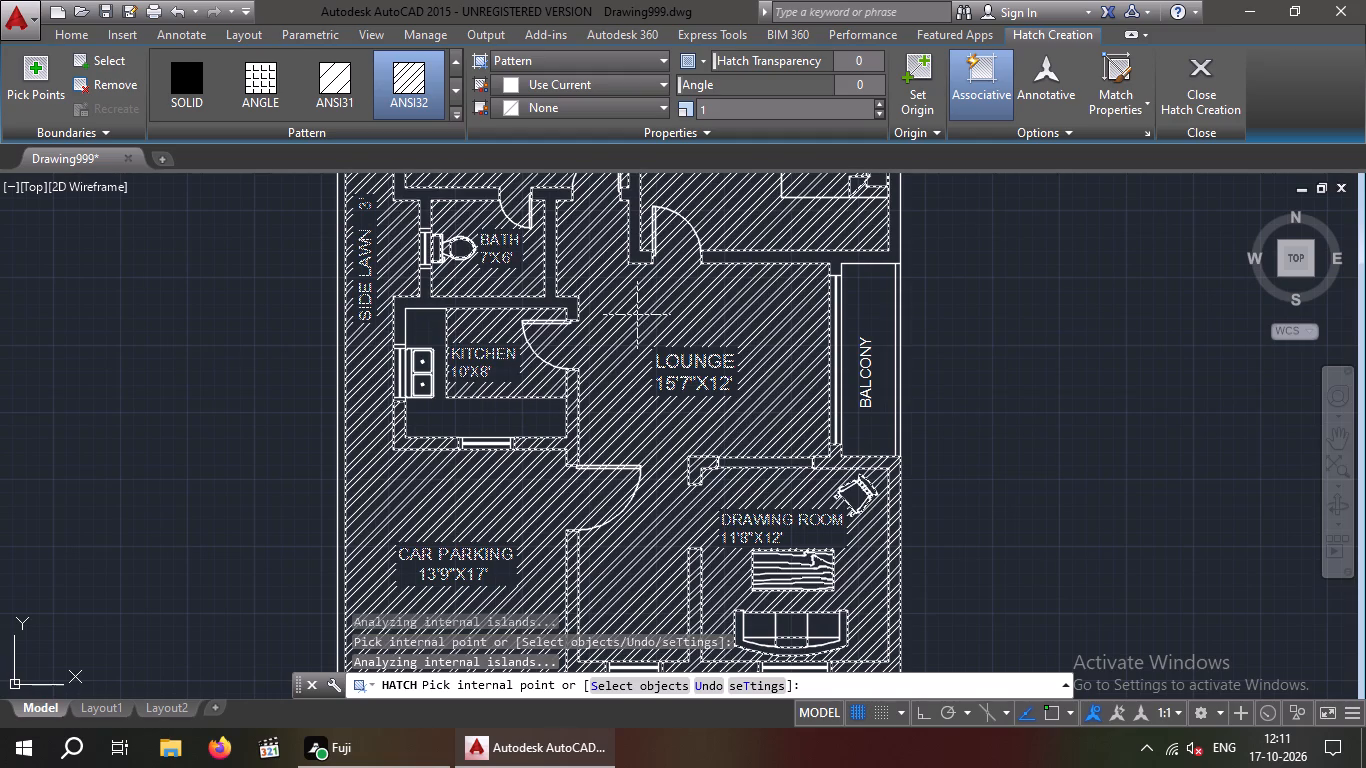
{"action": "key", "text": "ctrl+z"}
Add the walls between bath and kitchen and the kitchen's corner wall between its two windows to the hatch.
{"action": "scroll", "coordinate": [534, 298], "scroll_direction": "up", "scroll_amount": 4}
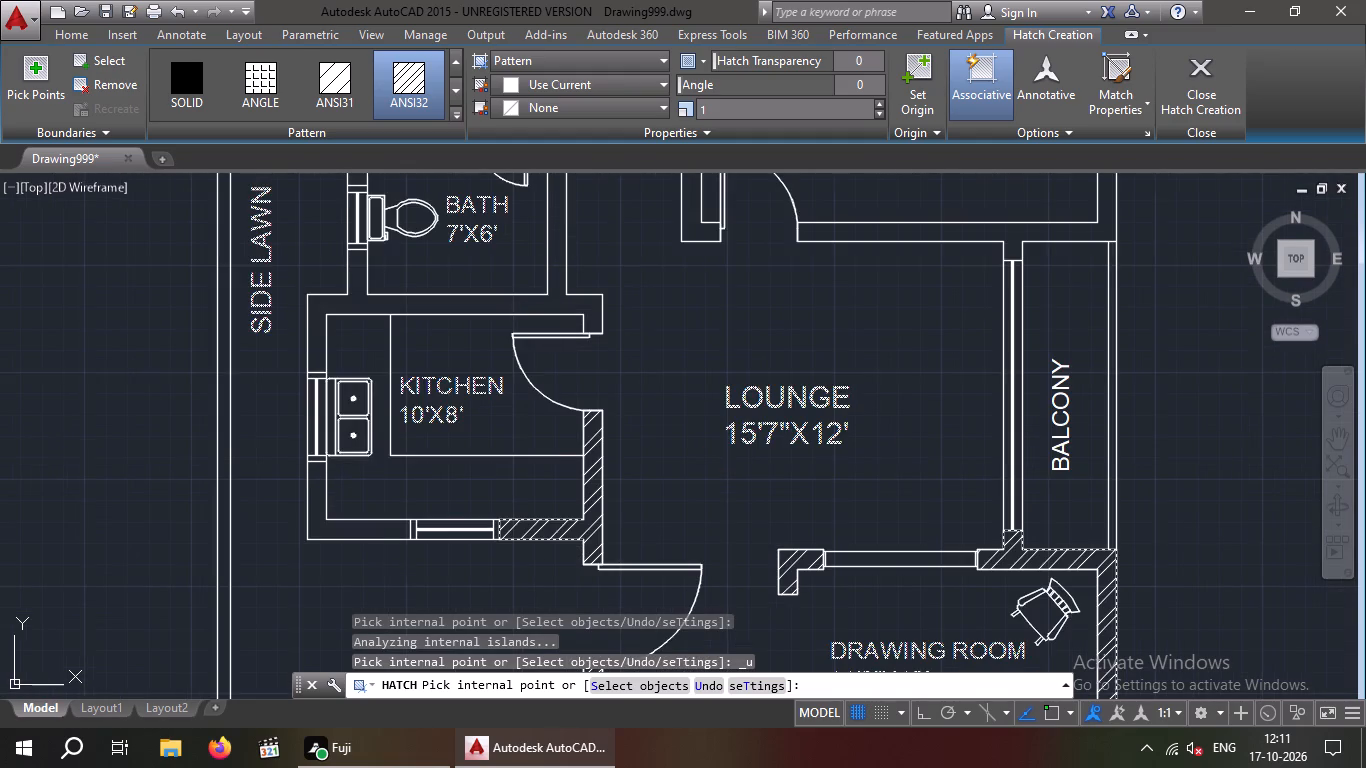
{"action": "left_click", "coordinate": [554, 302]}
{"action": "scroll", "coordinate": [536, 314], "scroll_direction": "down", "scroll_amount": 2}
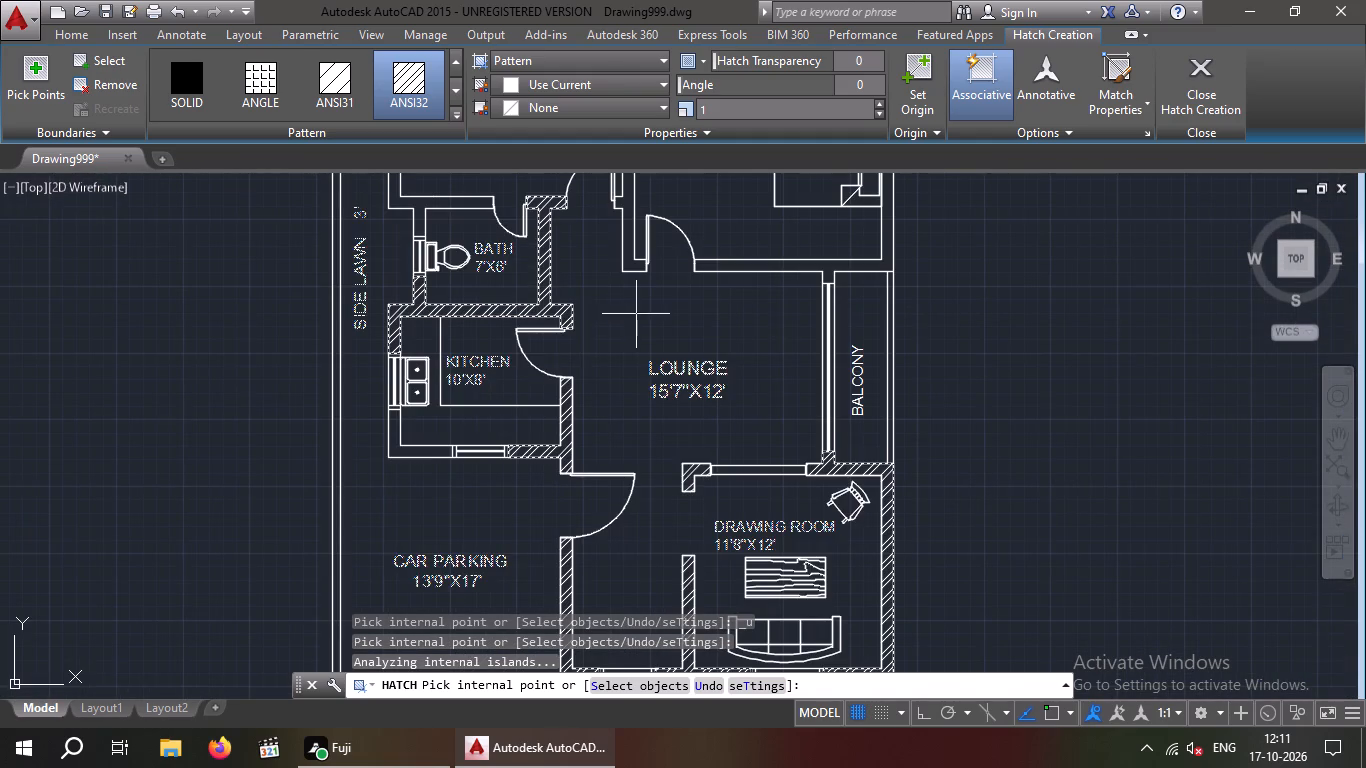
{"action": "scroll", "coordinate": [405, 452], "scroll_direction": "up", "scroll_amount": 2}
{"action": "left_click", "coordinate": [403, 450]}
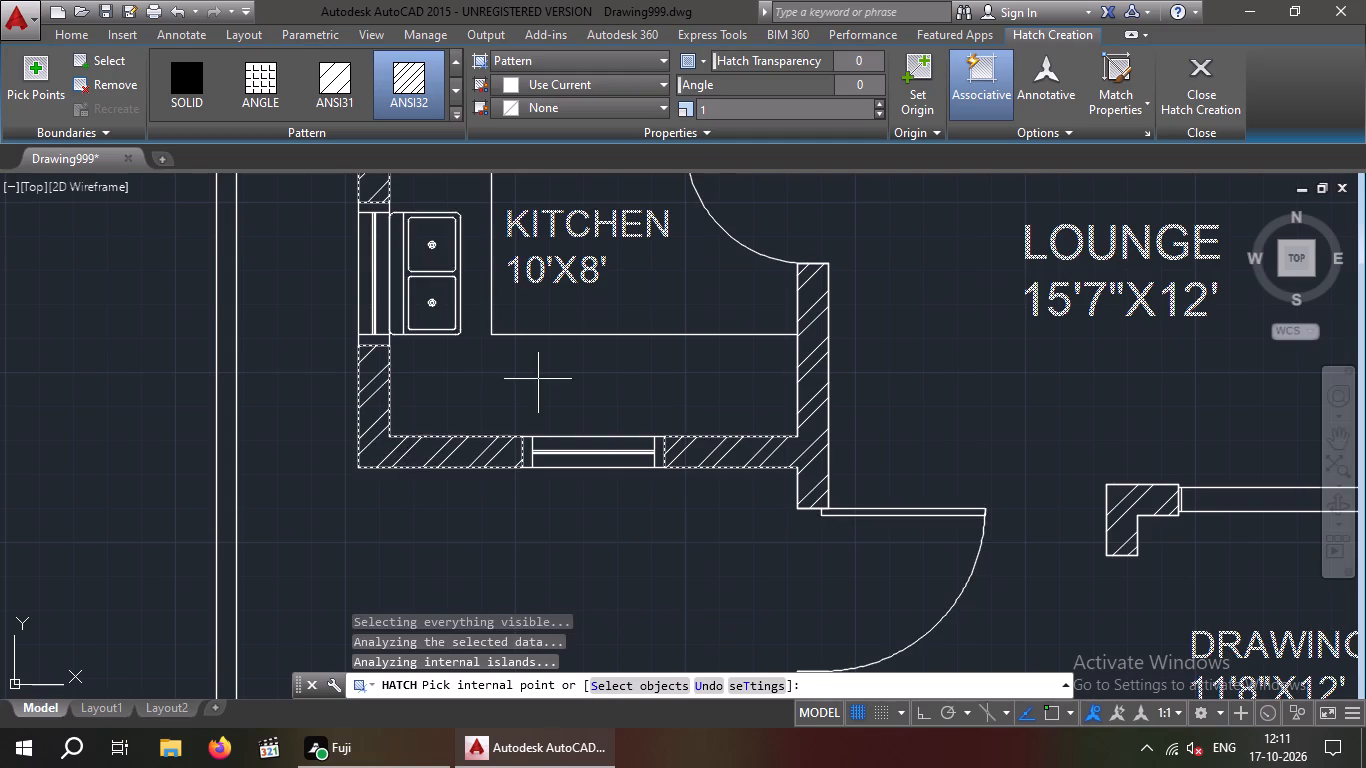
{"action": "scroll", "coordinate": [539, 378], "scroll_direction": "down", "scroll_amount": 2}
{"action": "middle_click_drag", "start_coordinate": [549, 441], "coordinate": [318, 538]}
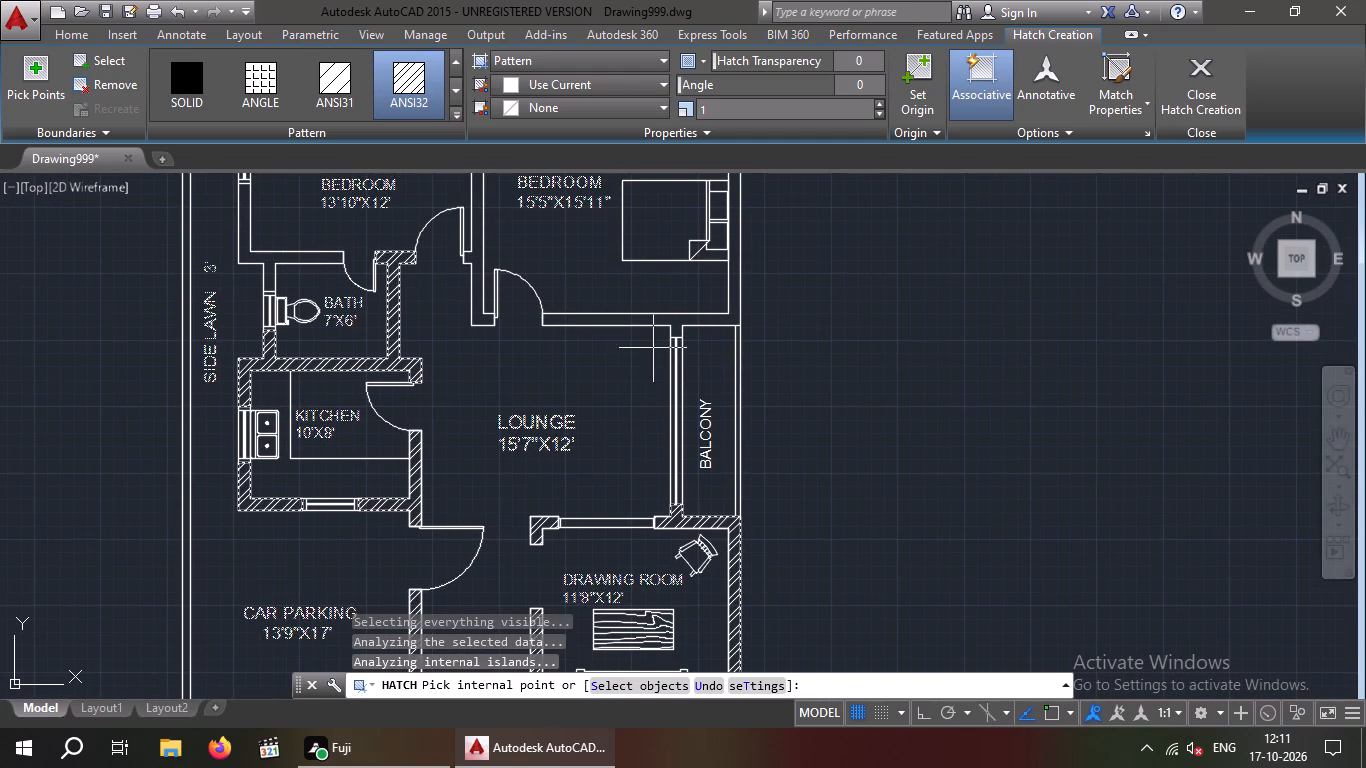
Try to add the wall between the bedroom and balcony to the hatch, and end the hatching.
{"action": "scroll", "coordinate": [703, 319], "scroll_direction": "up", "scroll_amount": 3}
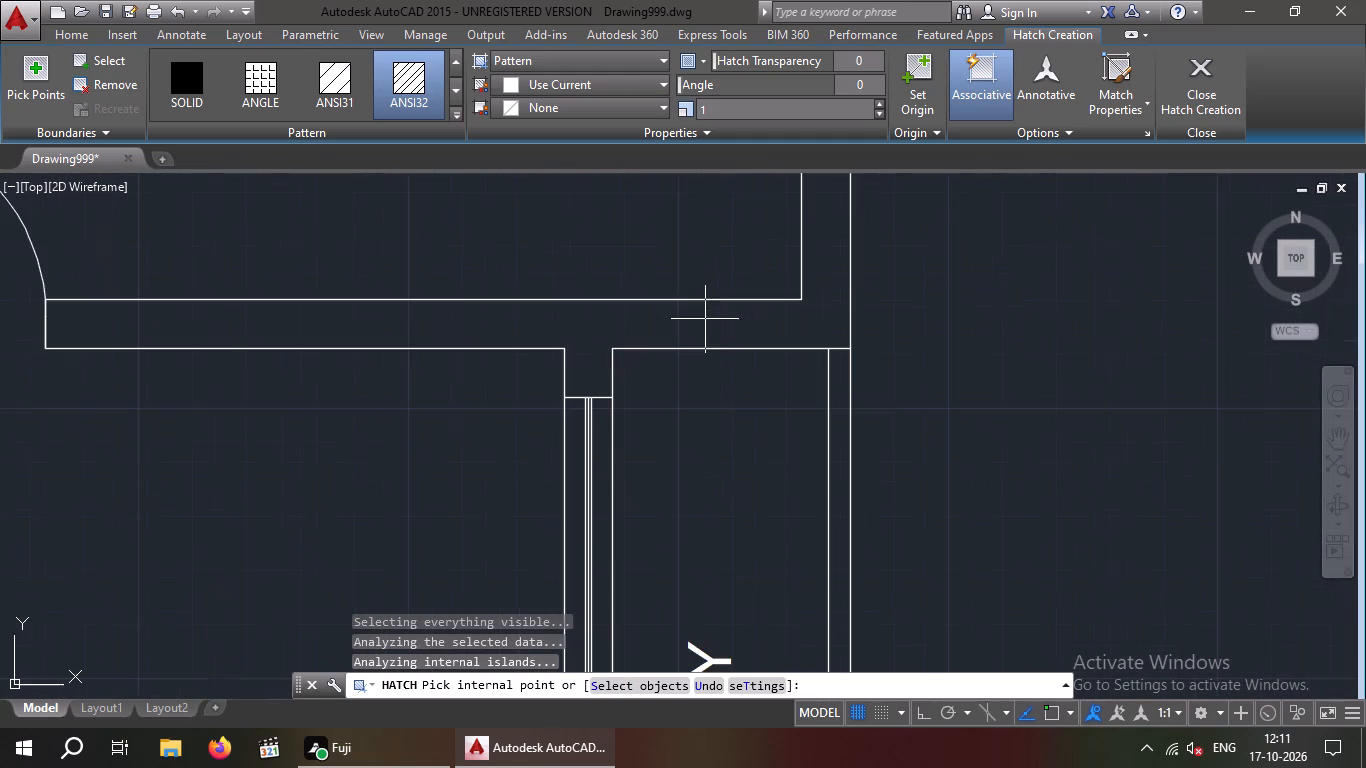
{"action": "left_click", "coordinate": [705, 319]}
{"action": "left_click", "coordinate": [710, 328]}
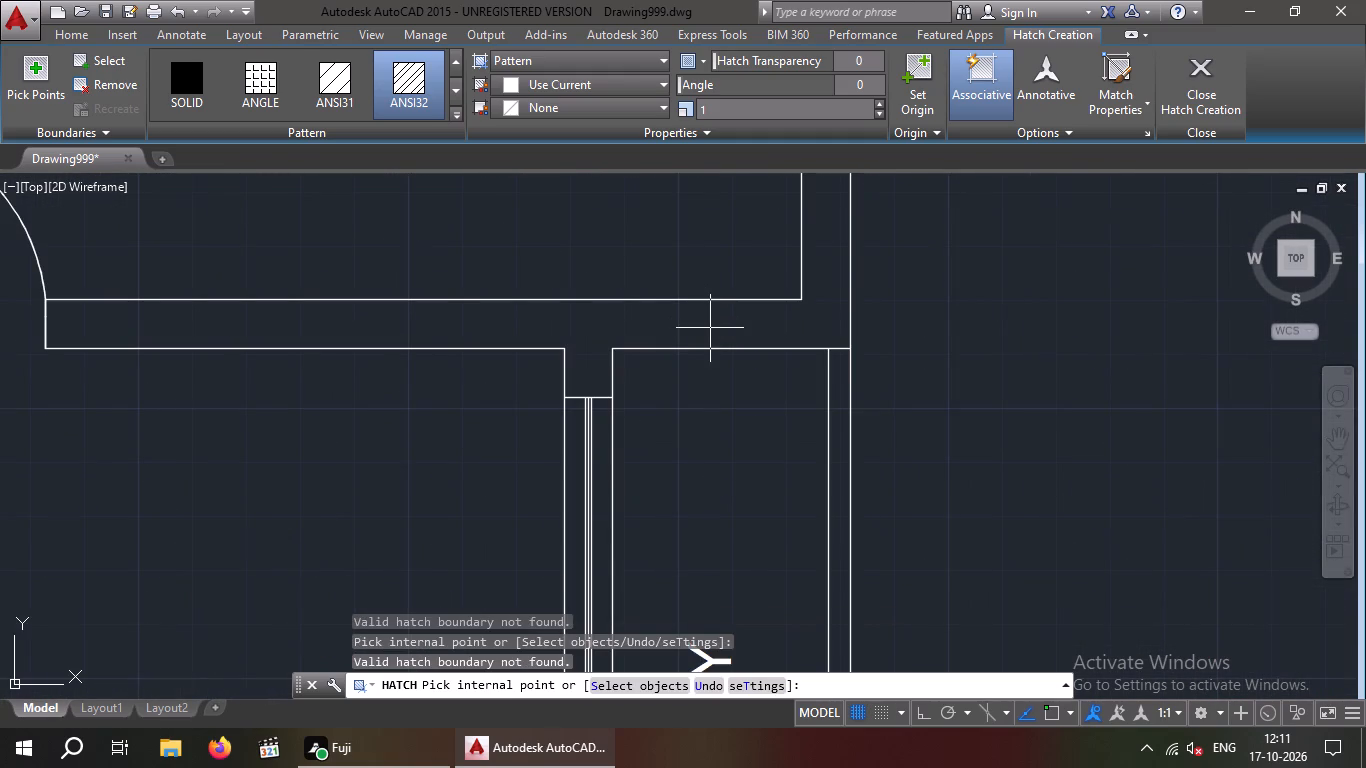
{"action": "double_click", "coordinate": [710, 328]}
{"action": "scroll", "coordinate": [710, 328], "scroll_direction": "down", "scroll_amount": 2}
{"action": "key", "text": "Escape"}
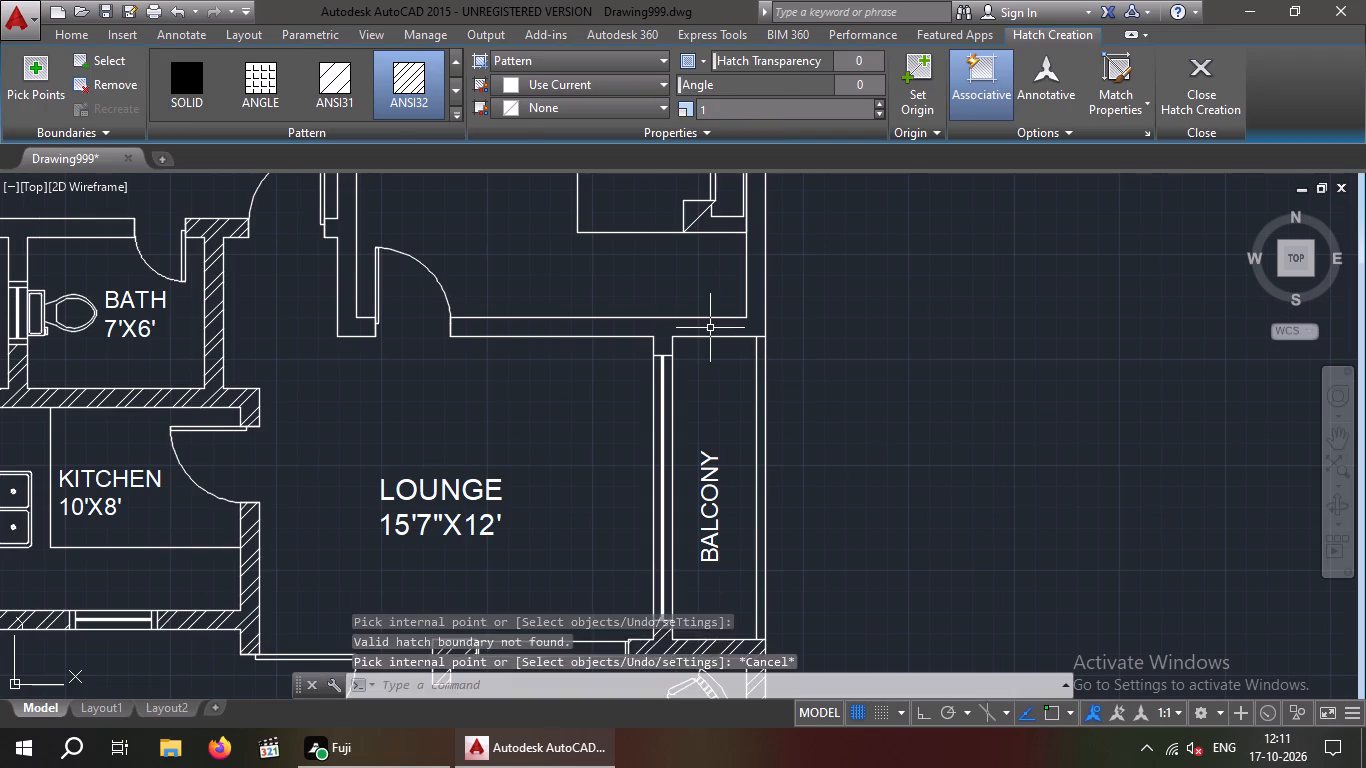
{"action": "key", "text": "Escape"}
Start a new ANSI32 hatch on the bedroom's balcony-side and outer walls and the partition between the two bedrooms.
{"action": "left_click", "coordinate": [199, 112]}
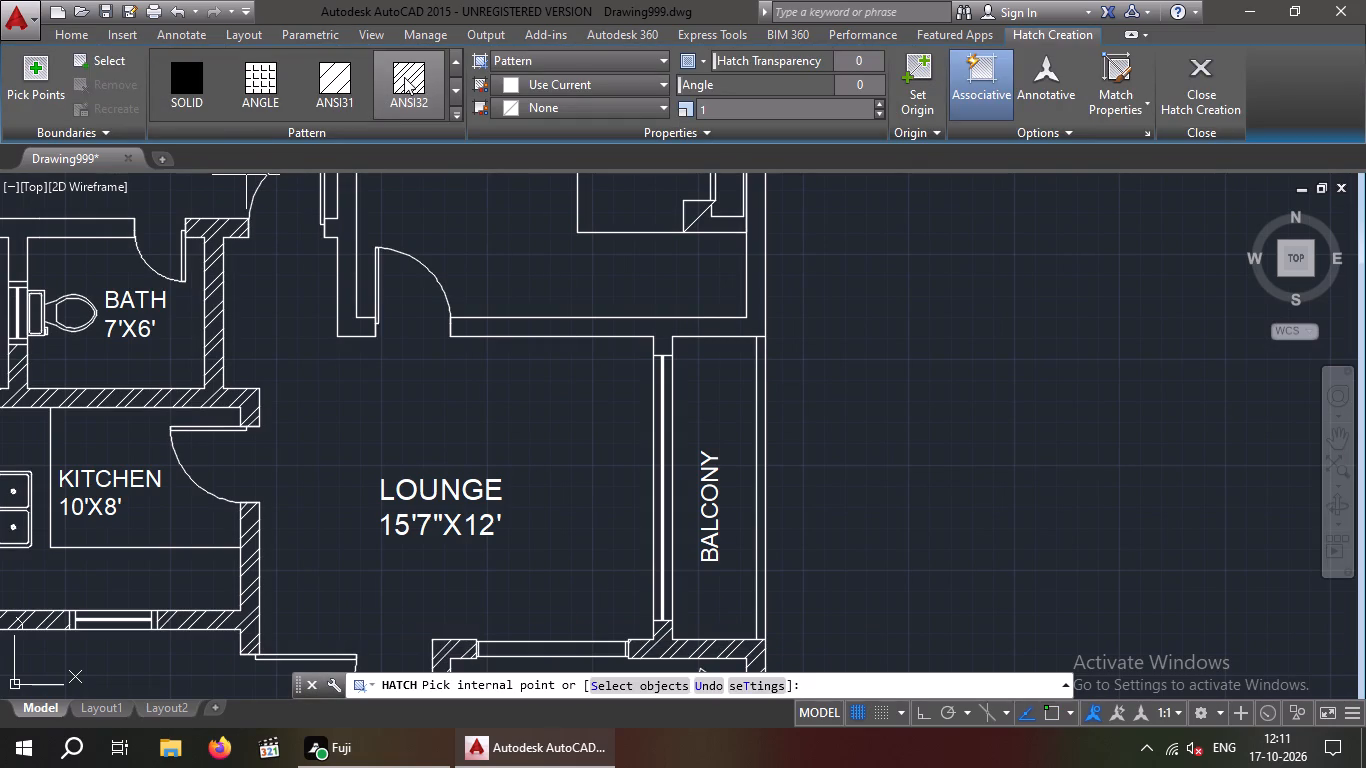
{"action": "left_click", "coordinate": [404, 77]}
{"action": "left_click", "coordinate": [670, 328]}
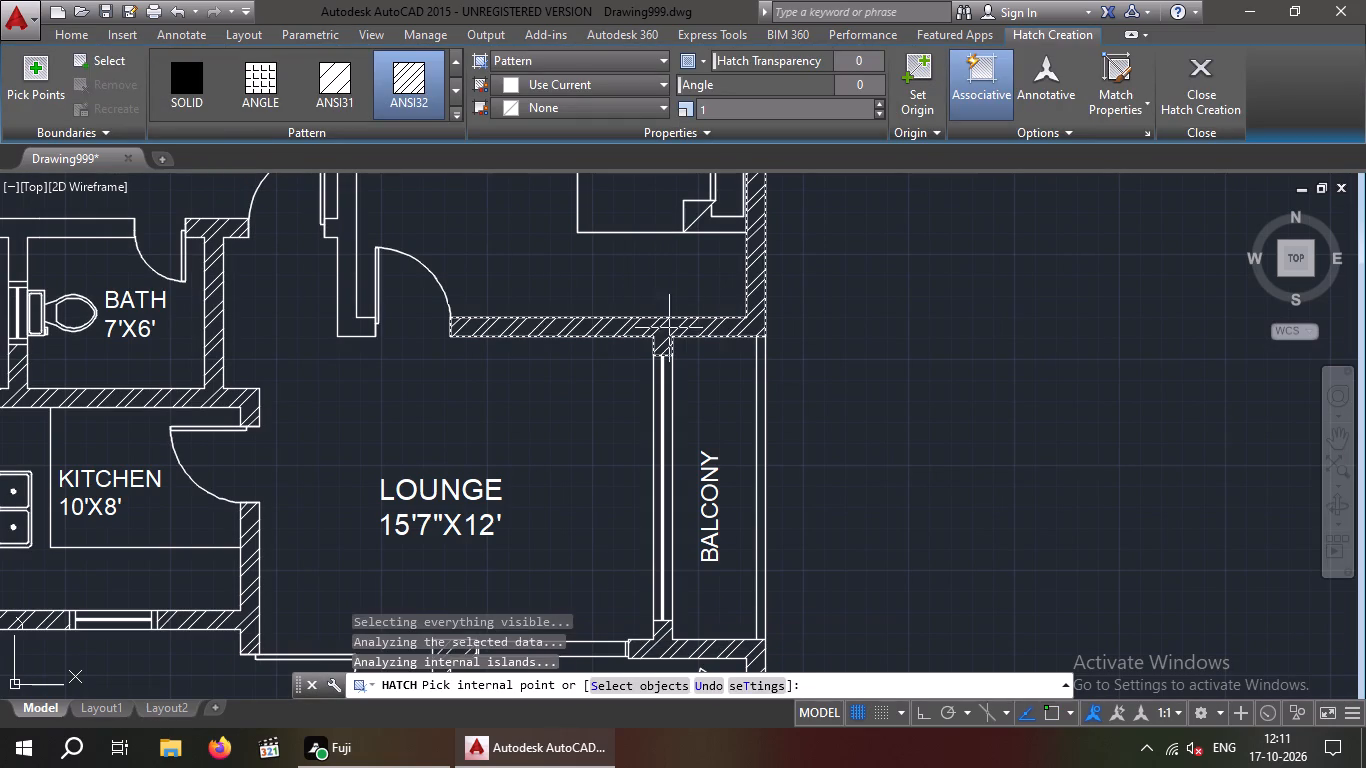
{"action": "left_click", "coordinate": [352, 328]}
{"action": "scroll", "coordinate": [353, 370], "scroll_direction": "down", "scroll_amount": 1}
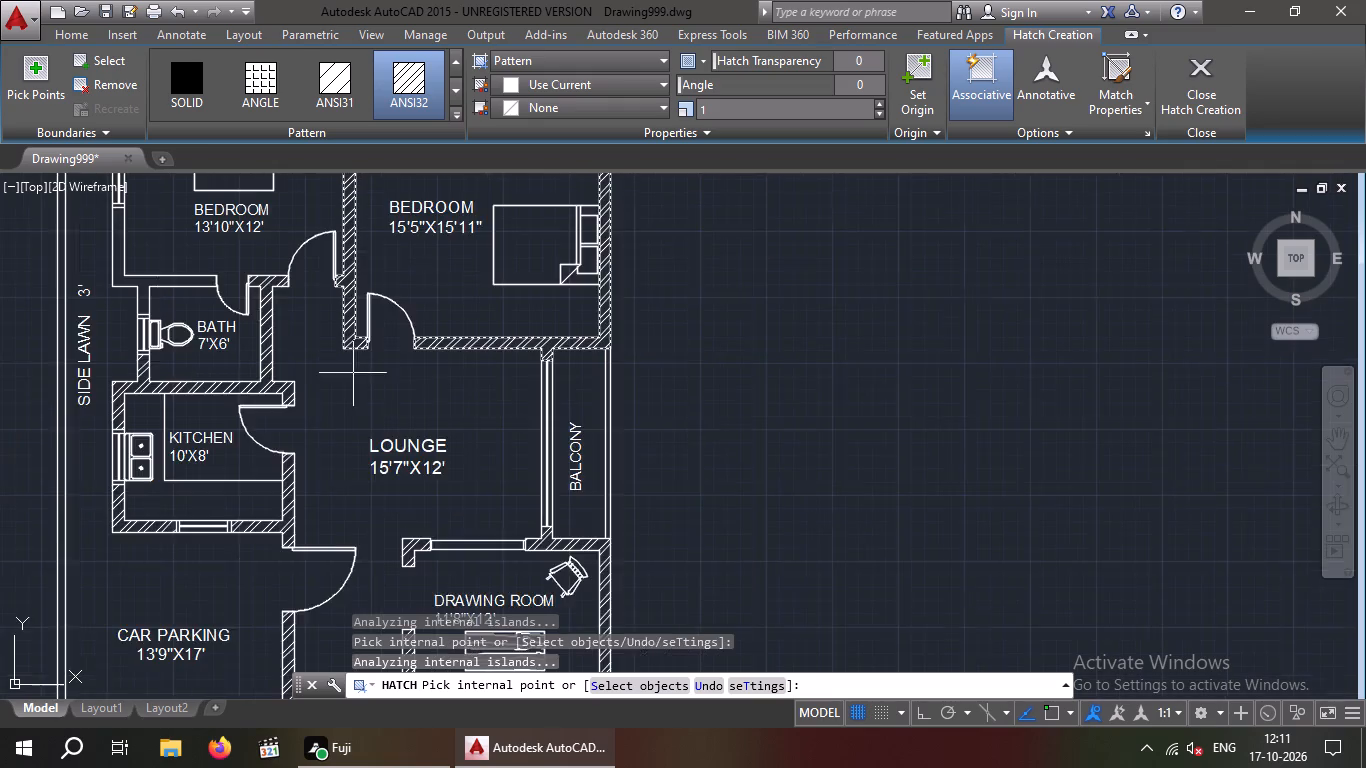
{"action": "middle_click_drag", "start_coordinate": [367, 394], "coordinate": [441, 547]}
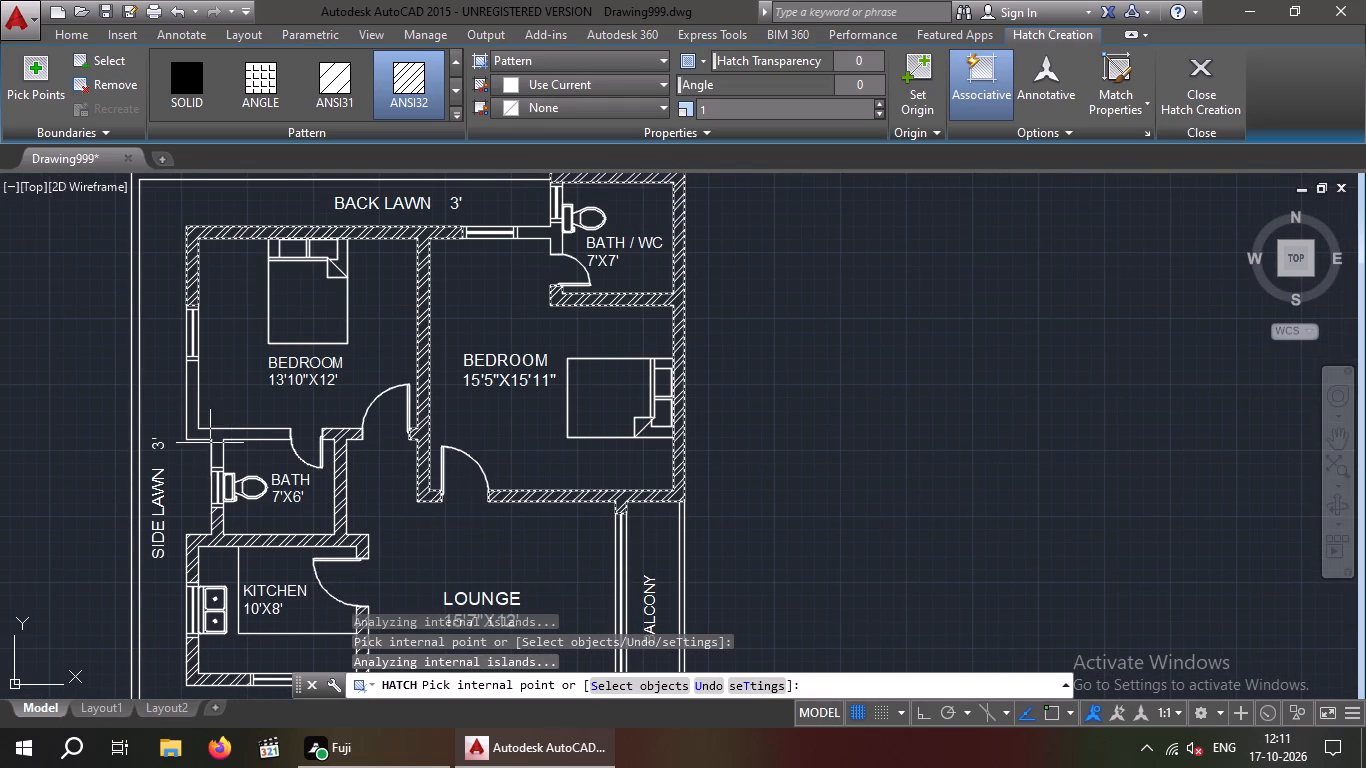
Add the bedroom-bath corner walls by the side lawn and the wall joining the back bedroom window and Bath/WC, and finish hatching.
{"action": "scroll", "coordinate": [207, 437], "scroll_direction": "up", "scroll_amount": 3}
{"action": "left_click", "coordinate": [232, 432]}
{"action": "scroll", "coordinate": [289, 388], "scroll_direction": "down", "scroll_amount": 4}
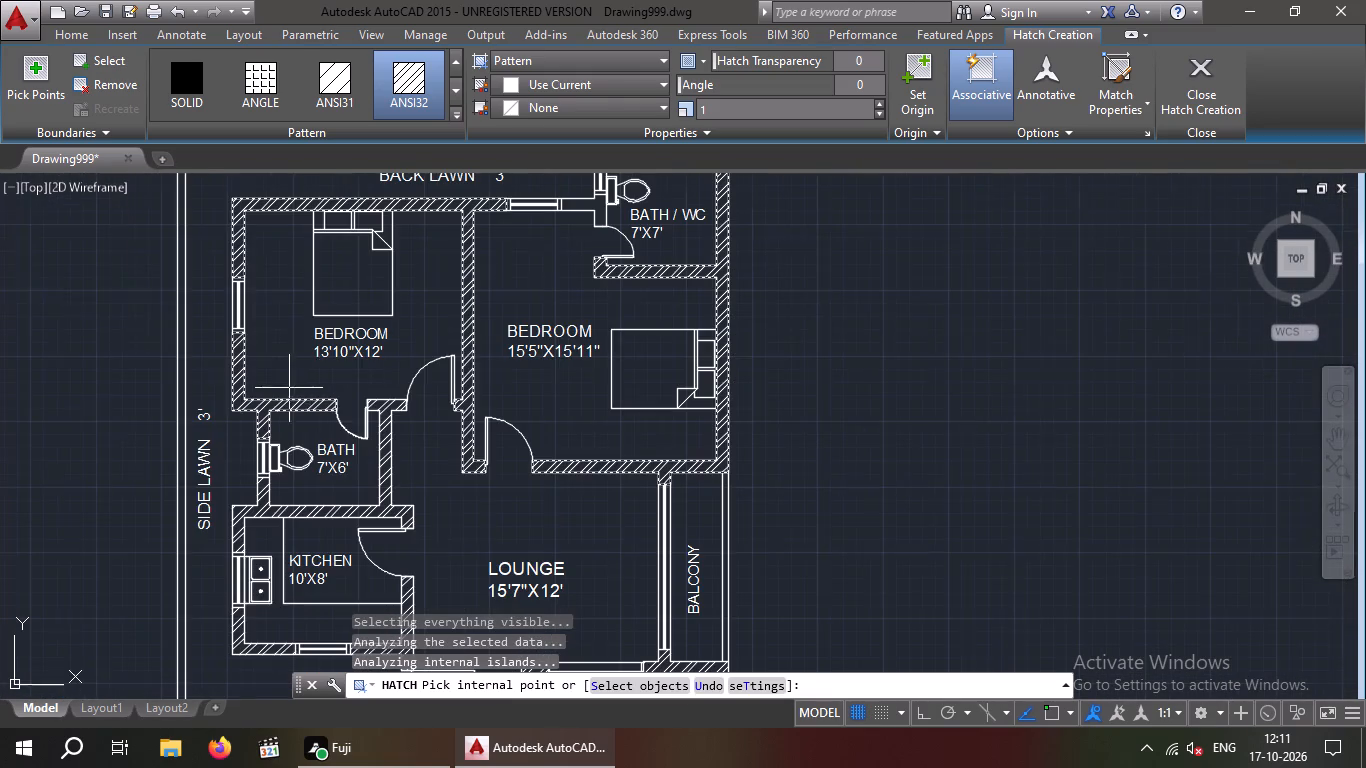
{"action": "middle_click_drag", "start_coordinate": [862, 358], "coordinate": [826, 554]}
{"action": "scroll", "coordinate": [557, 403], "scroll_direction": "up", "scroll_amount": 2}
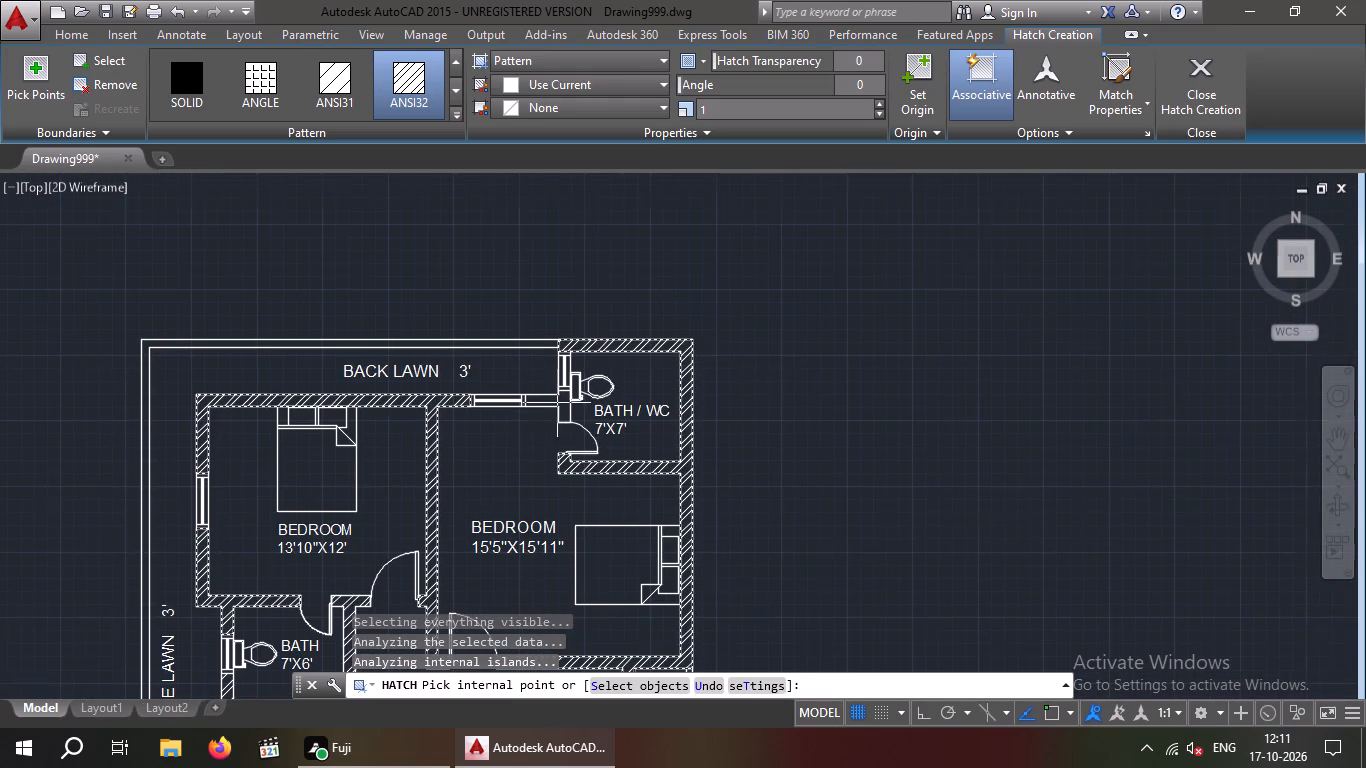
{"action": "scroll", "coordinate": [557, 403], "scroll_direction": "up", "scroll_amount": 1}
{"action": "left_click", "coordinate": [524, 391]}
{"action": "scroll", "coordinate": [534, 402], "scroll_direction": "down", "scroll_amount": 3}
{"action": "key", "text": "Escape"}
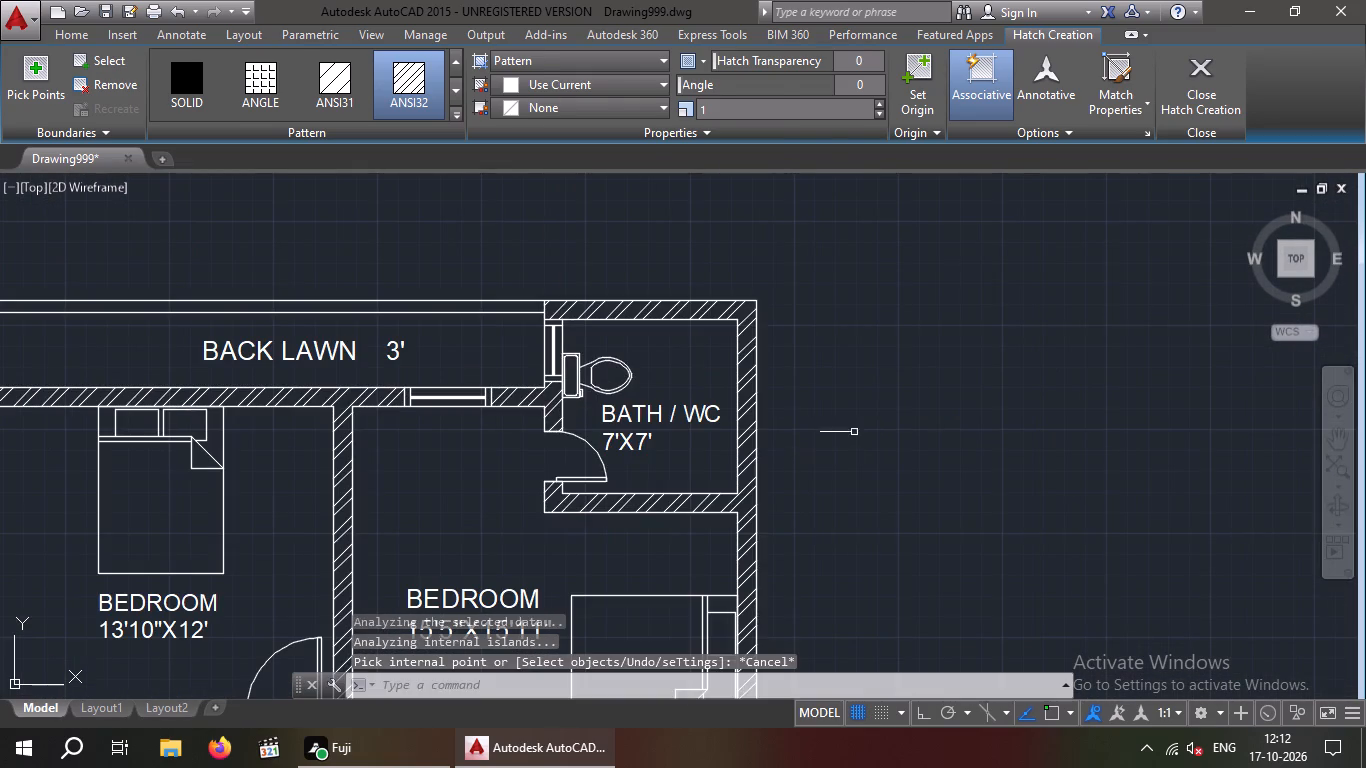
Examine the hatched walls across the whole floor plan.
{"action": "scroll", "coordinate": [872, 376], "scroll_direction": "down", "scroll_amount": 1}
{"action": "middle_click_drag", "start_coordinate": [871, 375], "coordinate": [803, 223]}
{"action": "scroll", "coordinate": [872, 297], "scroll_direction": "down", "scroll_amount": 2}
{"action": "middle_click_drag", "start_coordinate": [870, 373], "coordinate": [788, 322]}
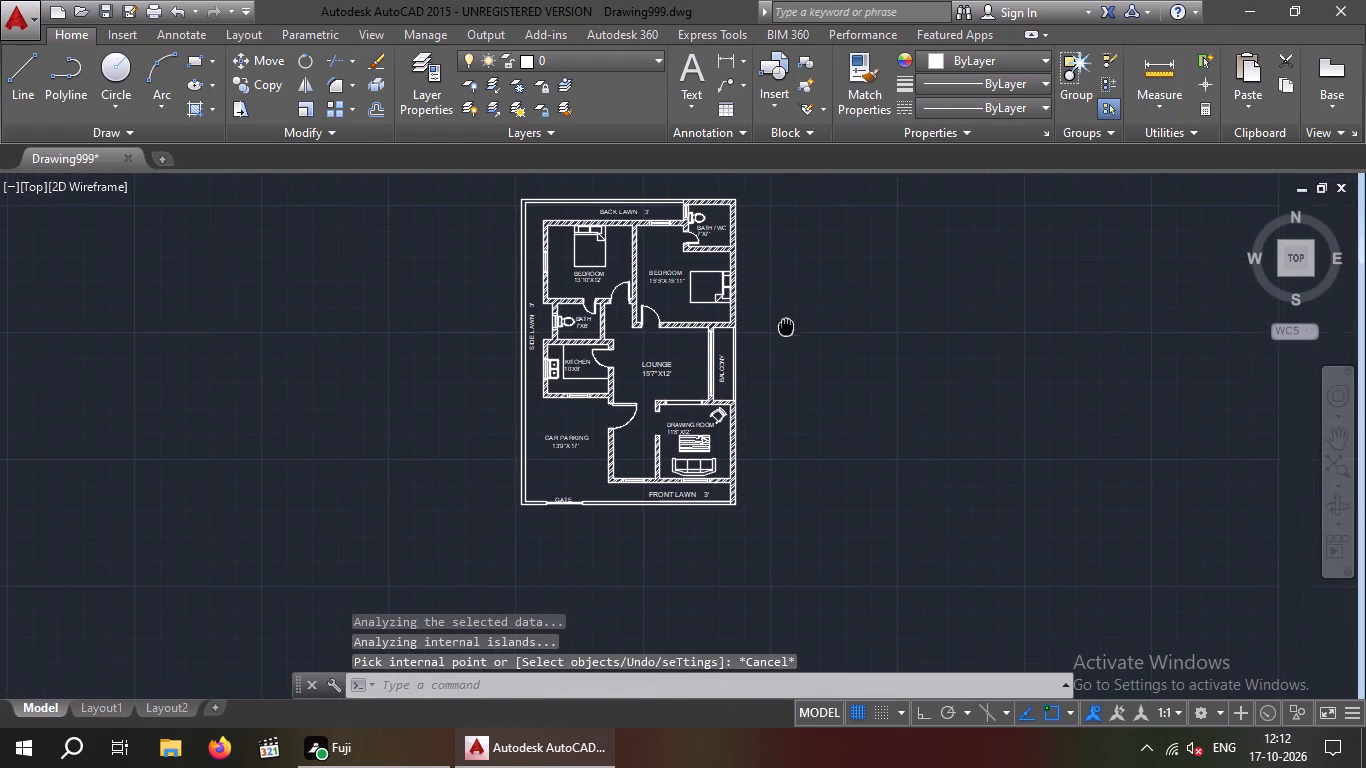
{"action": "middle_click_drag", "start_coordinate": [781, 350], "coordinate": [700, 458]}
{"action": "scroll", "coordinate": [544, 403], "scroll_direction": "up", "scroll_amount": 3}
{"action": "middle_click_drag", "start_coordinate": [566, 403], "coordinate": [617, 307]}
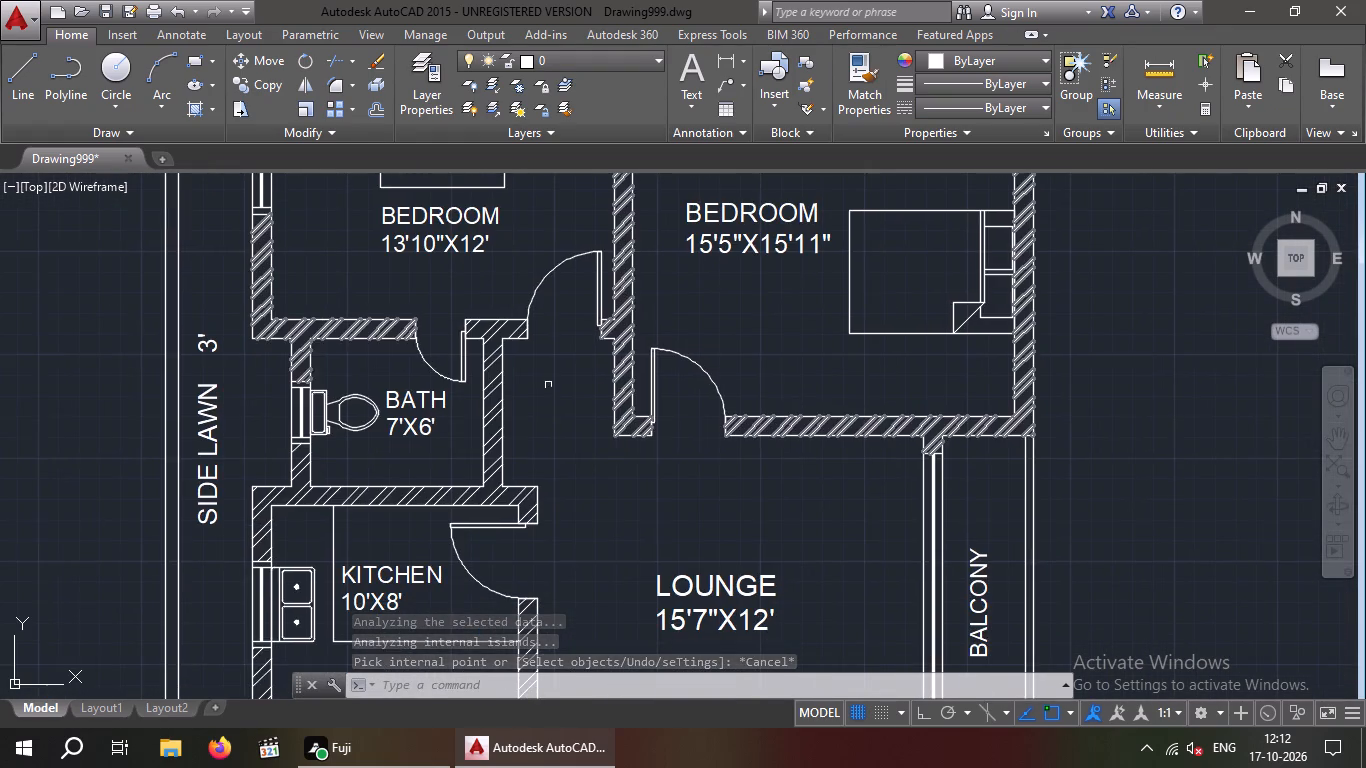
{"action": "scroll", "coordinate": [596, 421], "scroll_direction": "down", "scroll_amount": 1}
{"action": "key", "text": "Escape"}
{"action": "key", "text": "Escape"}
{"action": "middle_click_drag", "start_coordinate": [588, 356], "coordinate": [582, 345]}
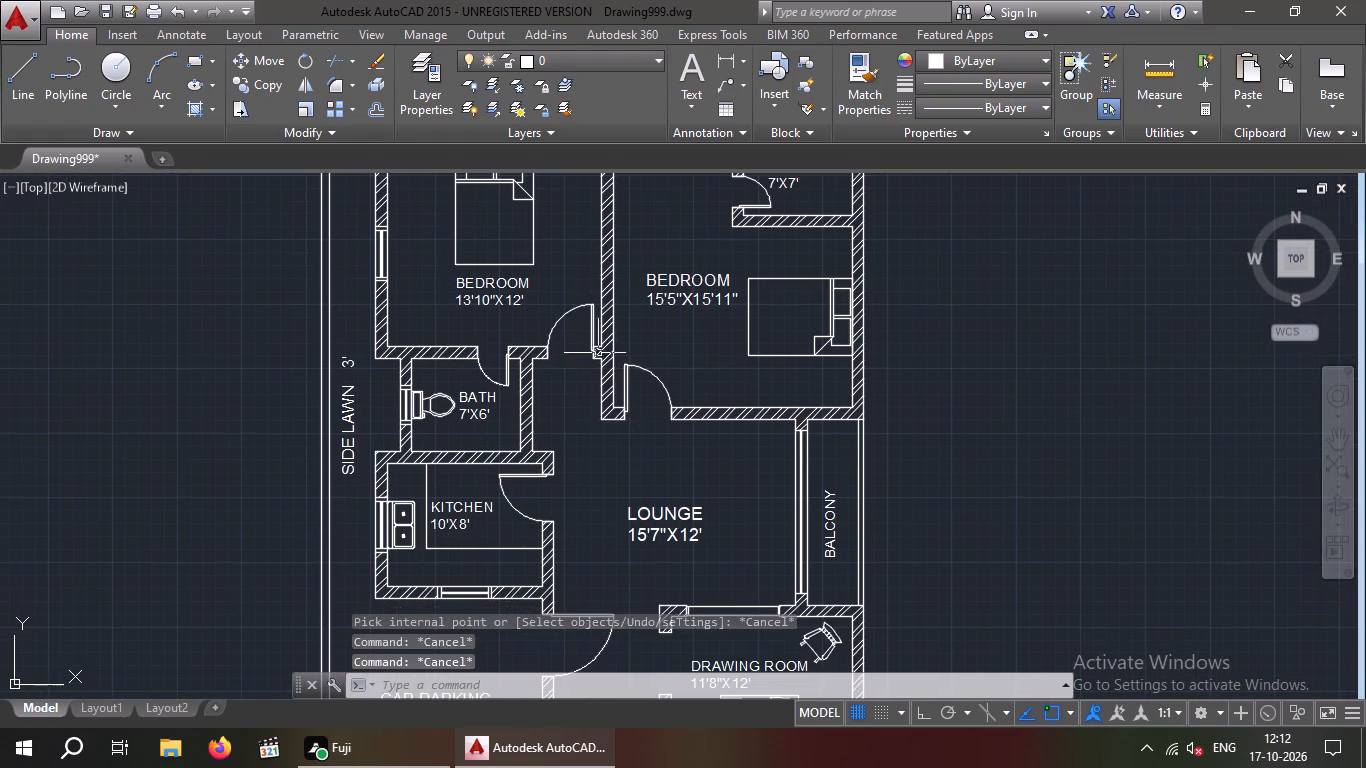
{"action": "scroll", "coordinate": [643, 377], "scroll_direction": "down", "scroll_amount": 1}
{"action": "middle_click_drag", "start_coordinate": [704, 459], "coordinate": [617, 376]}
{"action": "middle_click", "coordinate": [613, 376]}
{"action": "middle_click_drag", "start_coordinate": [591, 396], "coordinate": [556, 464]}
{"action": "middle_click_drag", "start_coordinate": [741, 382], "coordinate": [719, 344]}
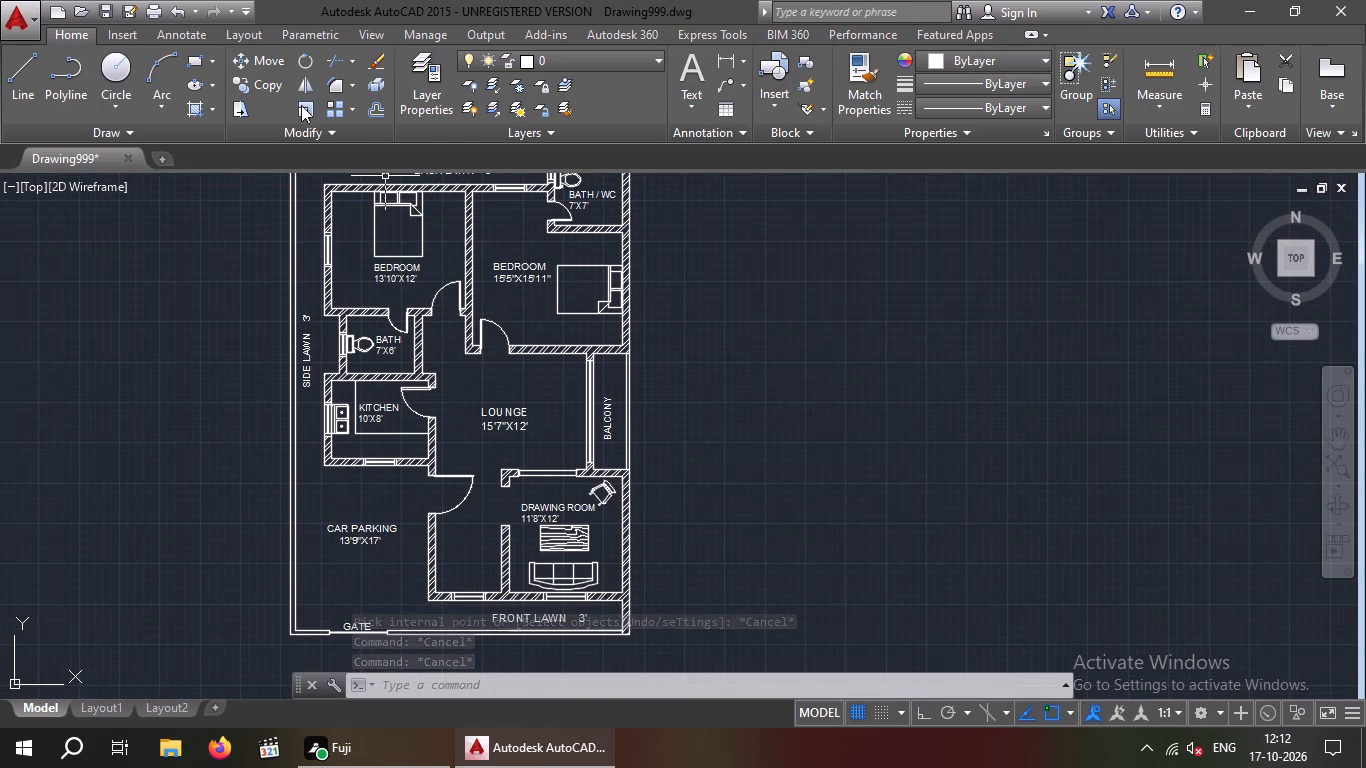
Start a hatch in light blue 173,221,247 and try to fill the lounge–balcony window with the ANSI31 pattern.
{"action": "left_click", "coordinate": [195, 109]}
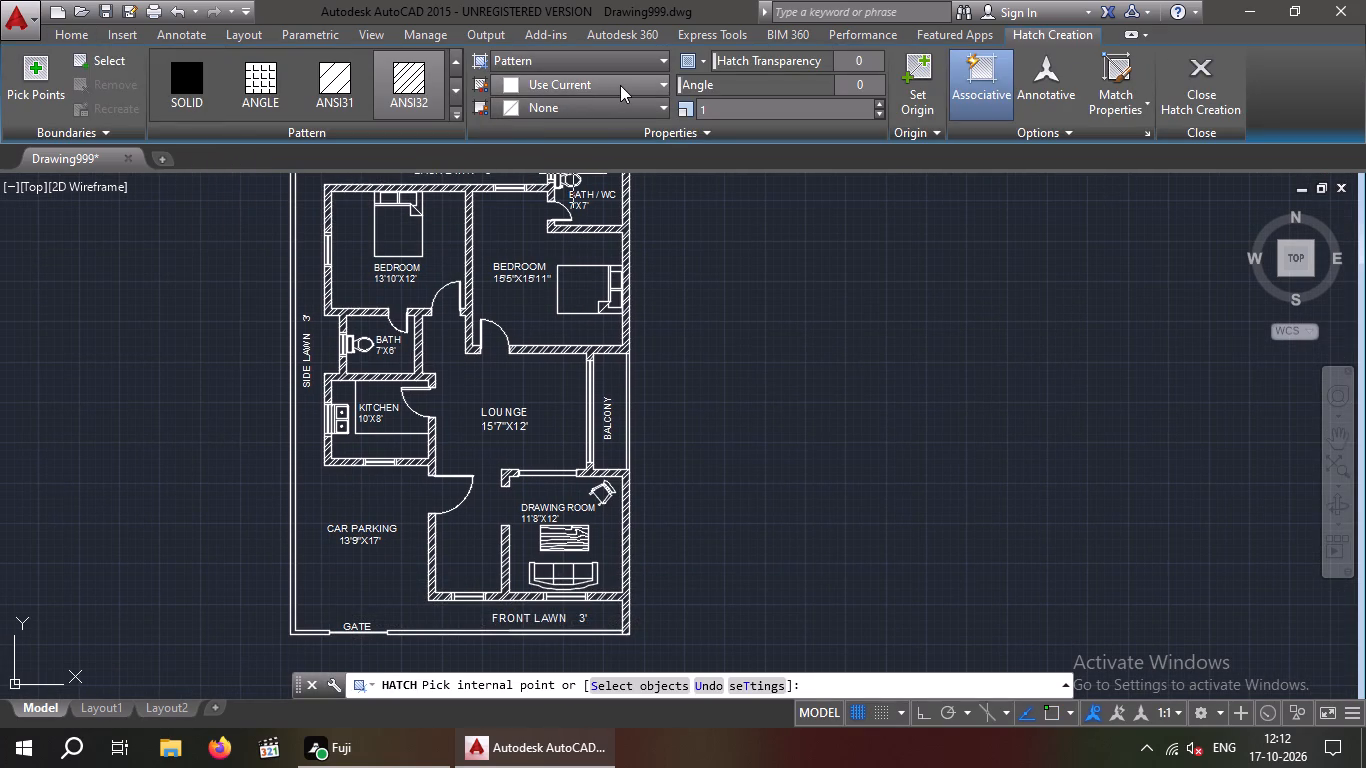
{"action": "left_click", "coordinate": [620, 85]}
{"action": "left_click", "coordinate": [628, 270]}
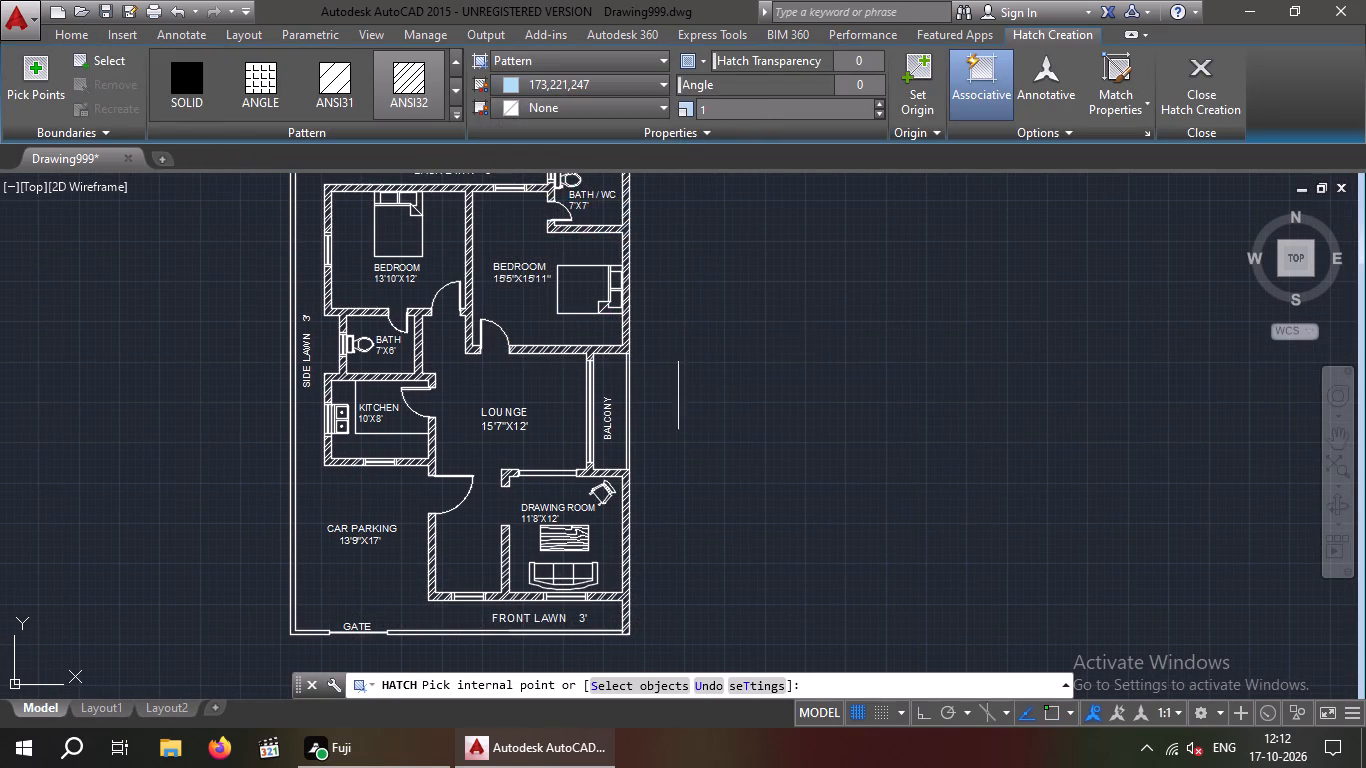
{"action": "scroll", "coordinate": [631, 466], "scroll_direction": "up", "scroll_amount": 3}
{"action": "scroll", "coordinate": [709, 401], "scroll_direction": "up", "scroll_amount": 2}
{"action": "middle_click_drag", "start_coordinate": [709, 397], "coordinate": [773, 369]}
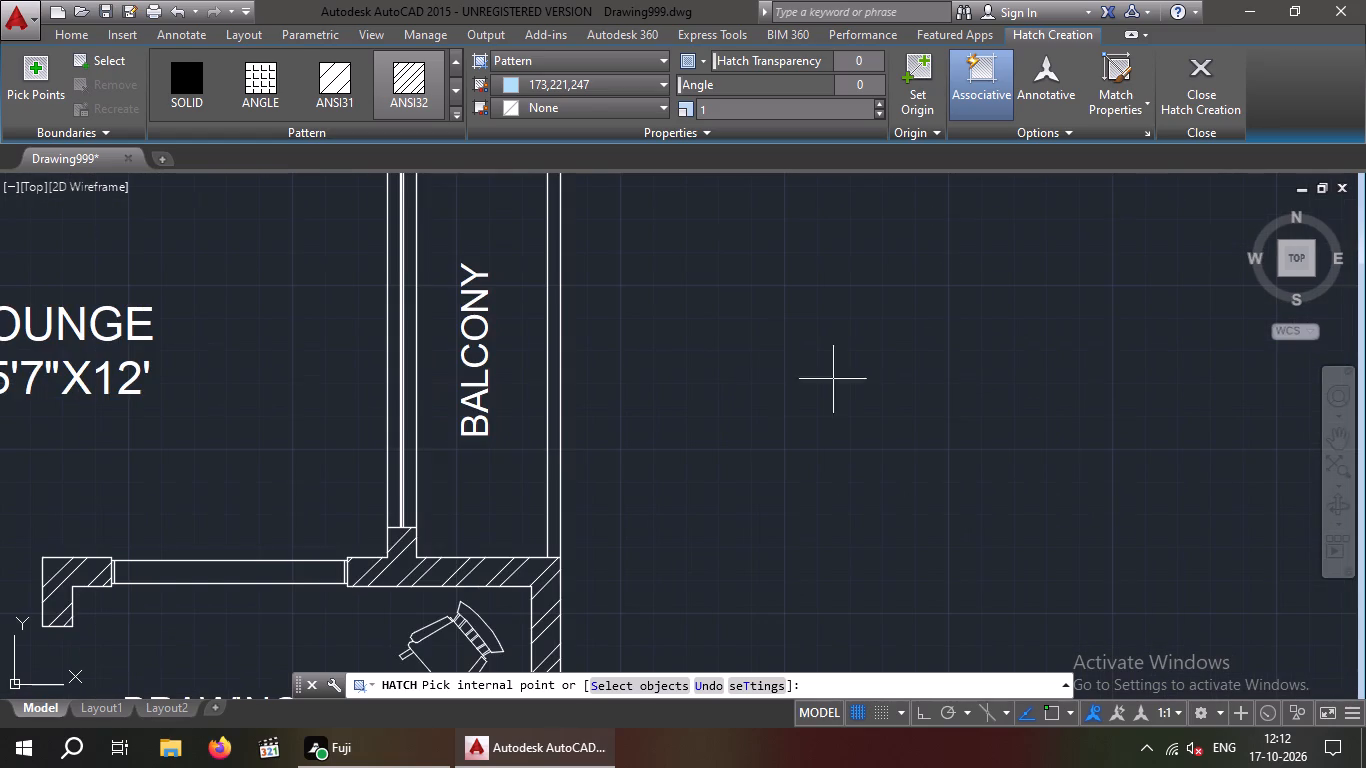
{"action": "middle_click_drag", "start_coordinate": [847, 399], "coordinate": [872, 463]}
{"action": "scroll", "coordinate": [872, 459], "scroll_direction": "down", "scroll_amount": 1}
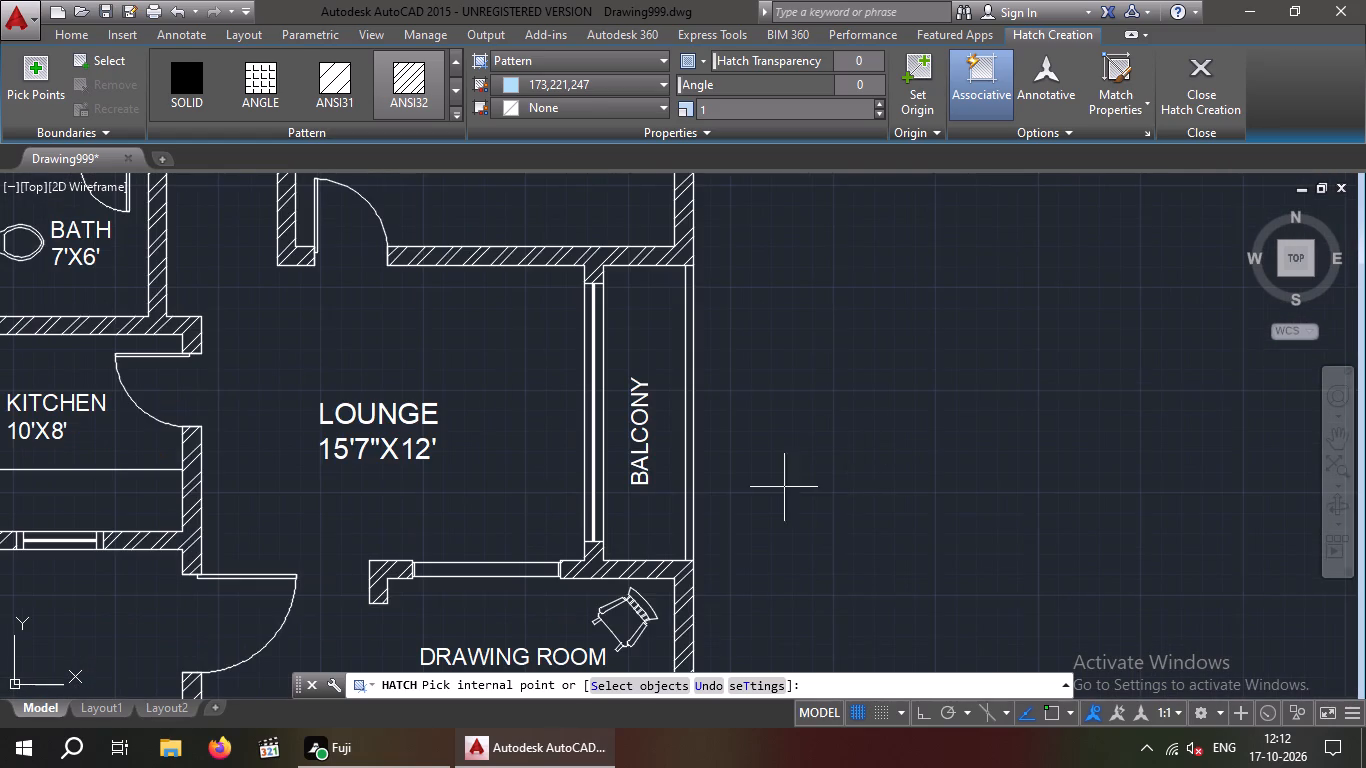
{"action": "scroll", "coordinate": [589, 464], "scroll_direction": "up", "scroll_amount": 4}
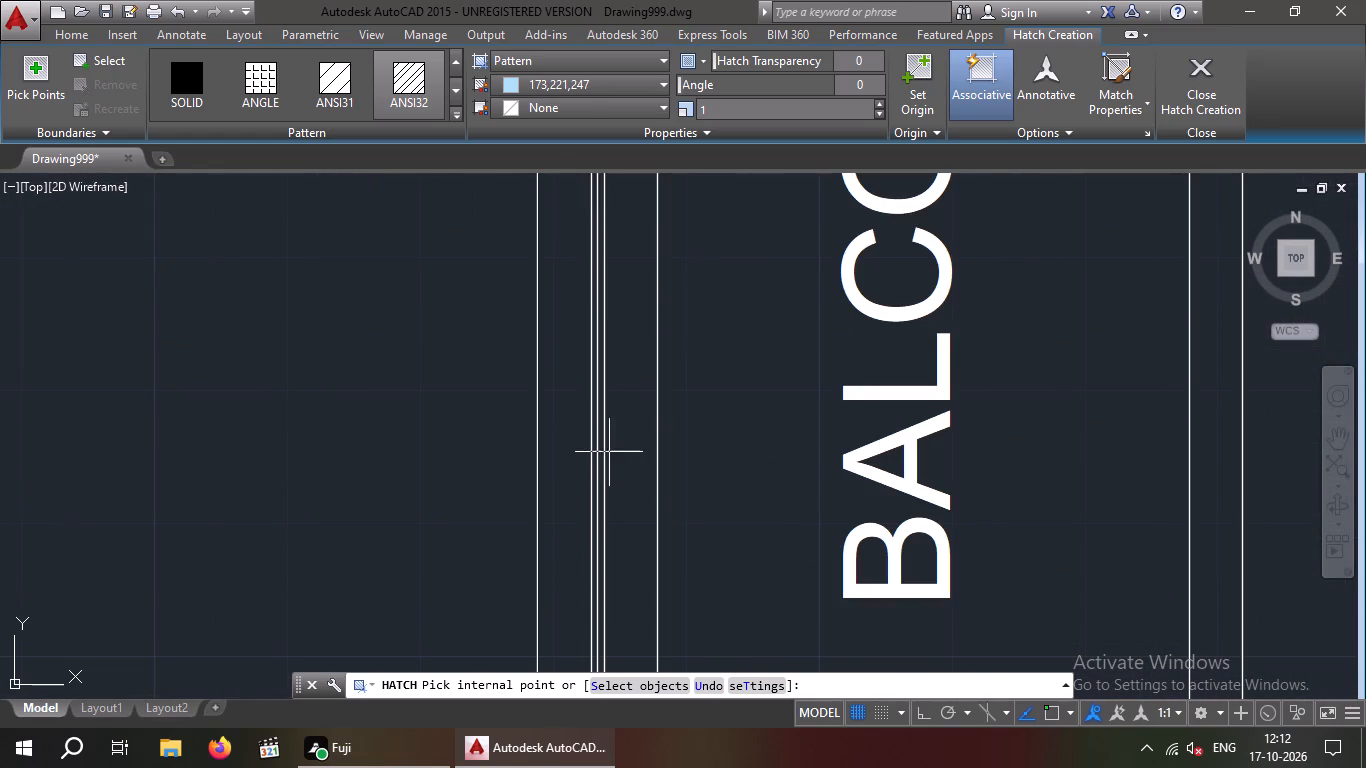
{"action": "left_click", "coordinate": [332, 84]}
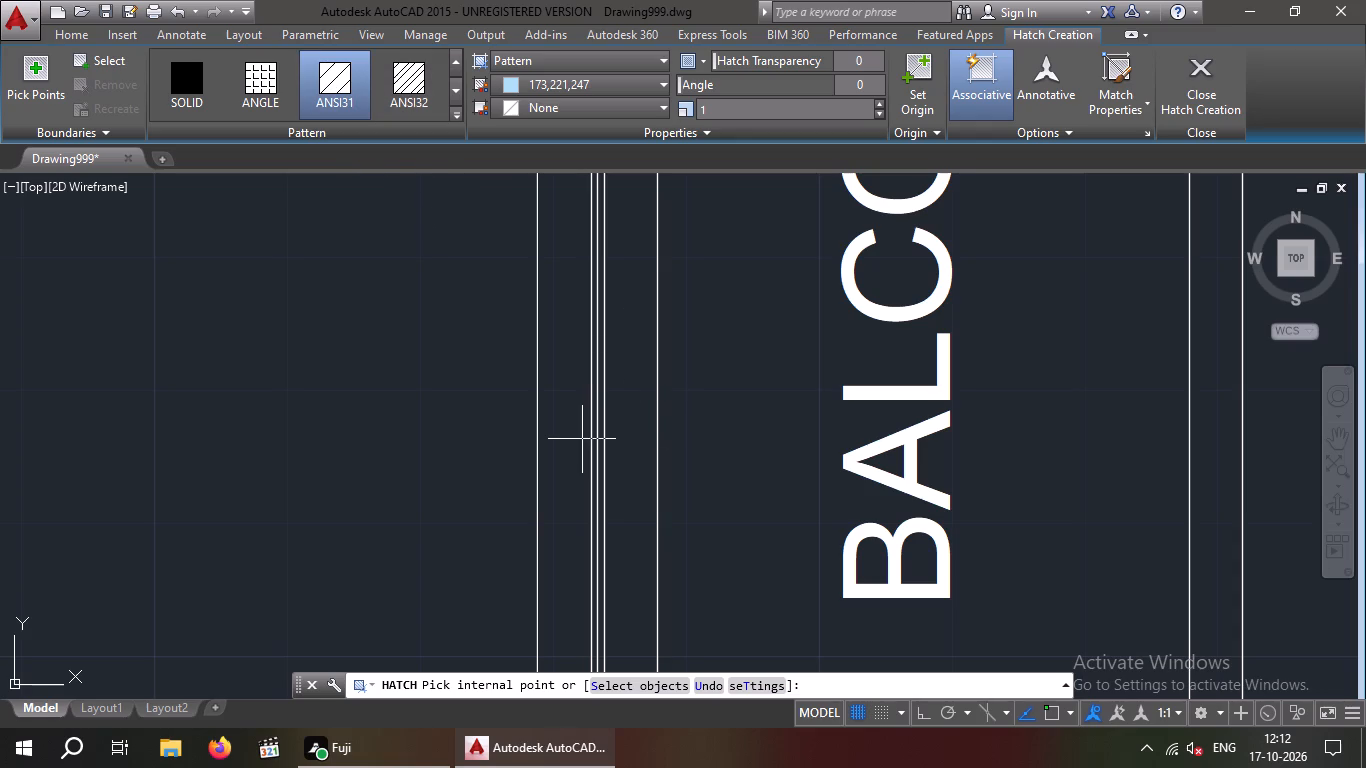
{"action": "left_click", "coordinate": [573, 439]}
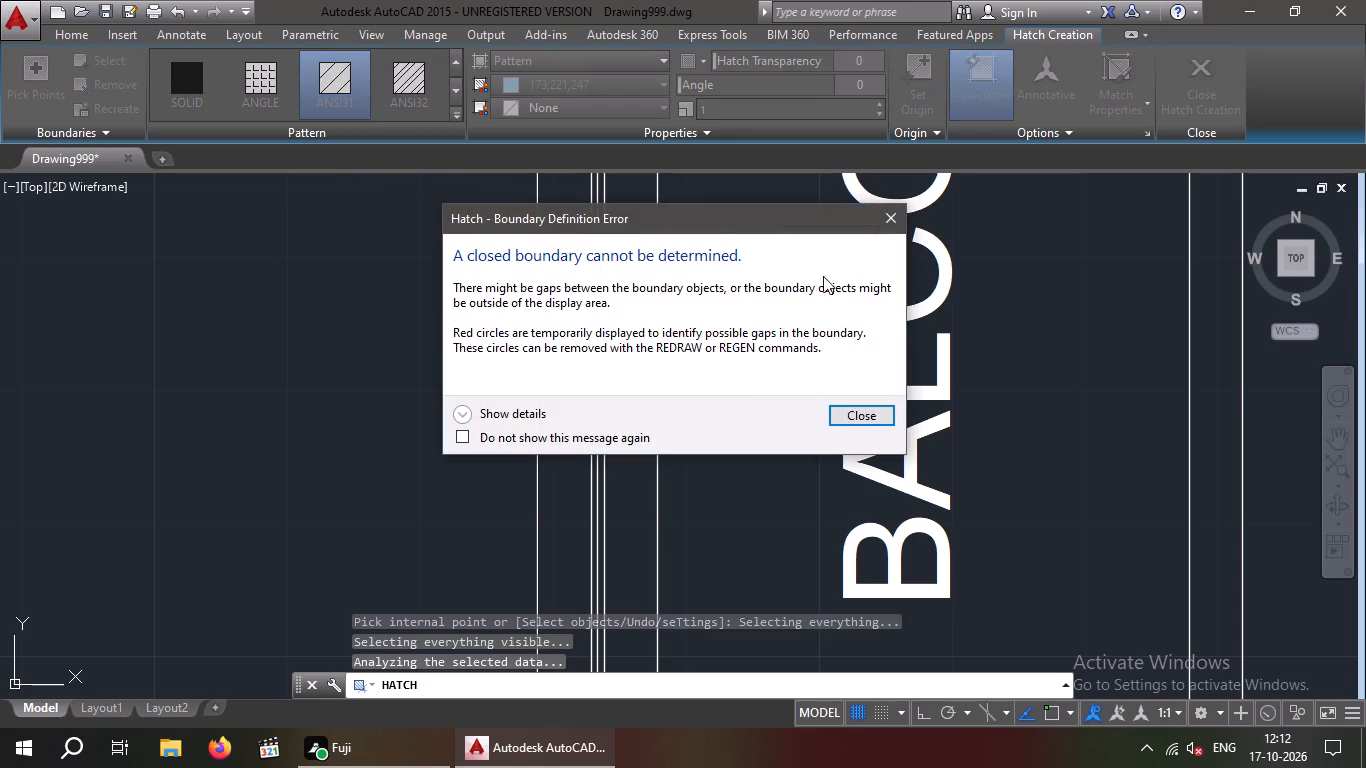
{"action": "left_click", "coordinate": [892, 217]}
{"action": "scroll", "coordinate": [610, 389], "scroll_direction": "down", "scroll_amount": 2}
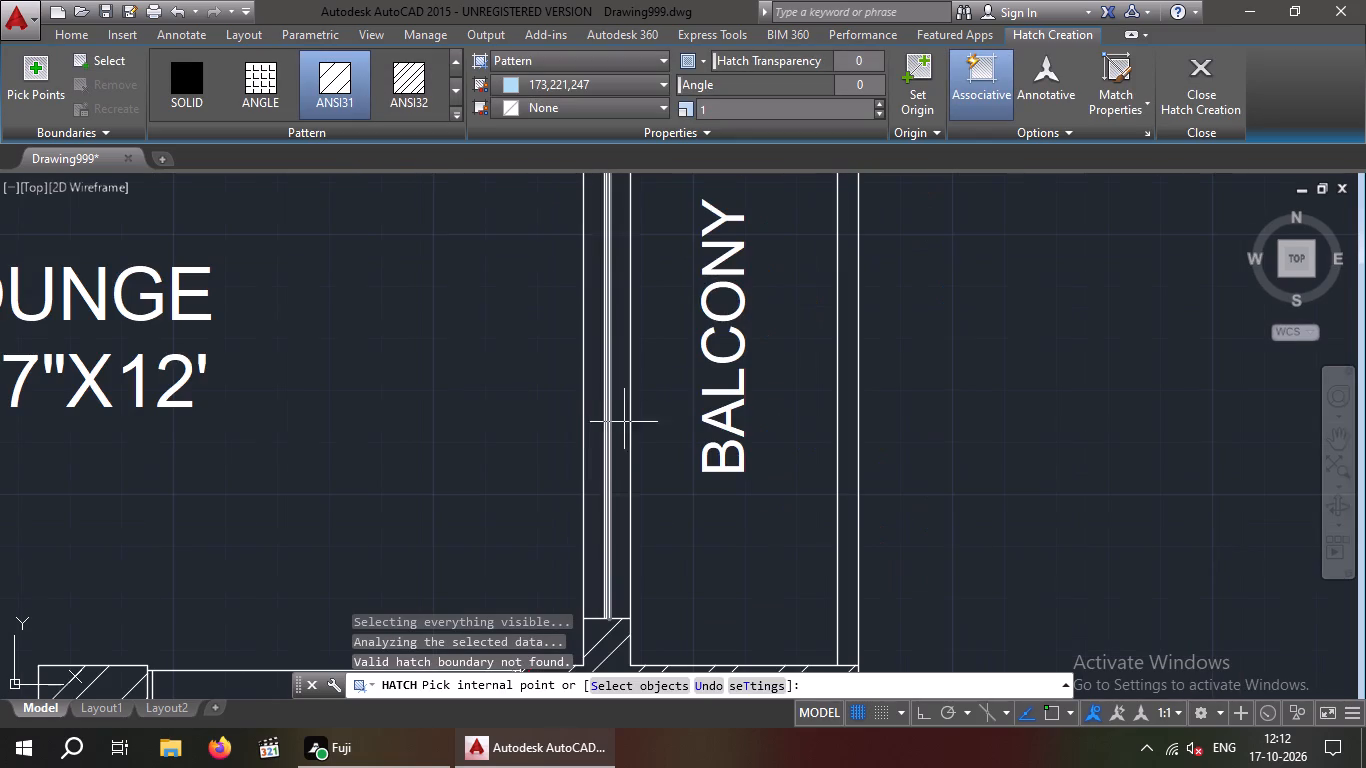
Save the drawing.
{"action": "key", "text": "ctrl+s"}
{"action": "key", "text": "ctrl+s"}
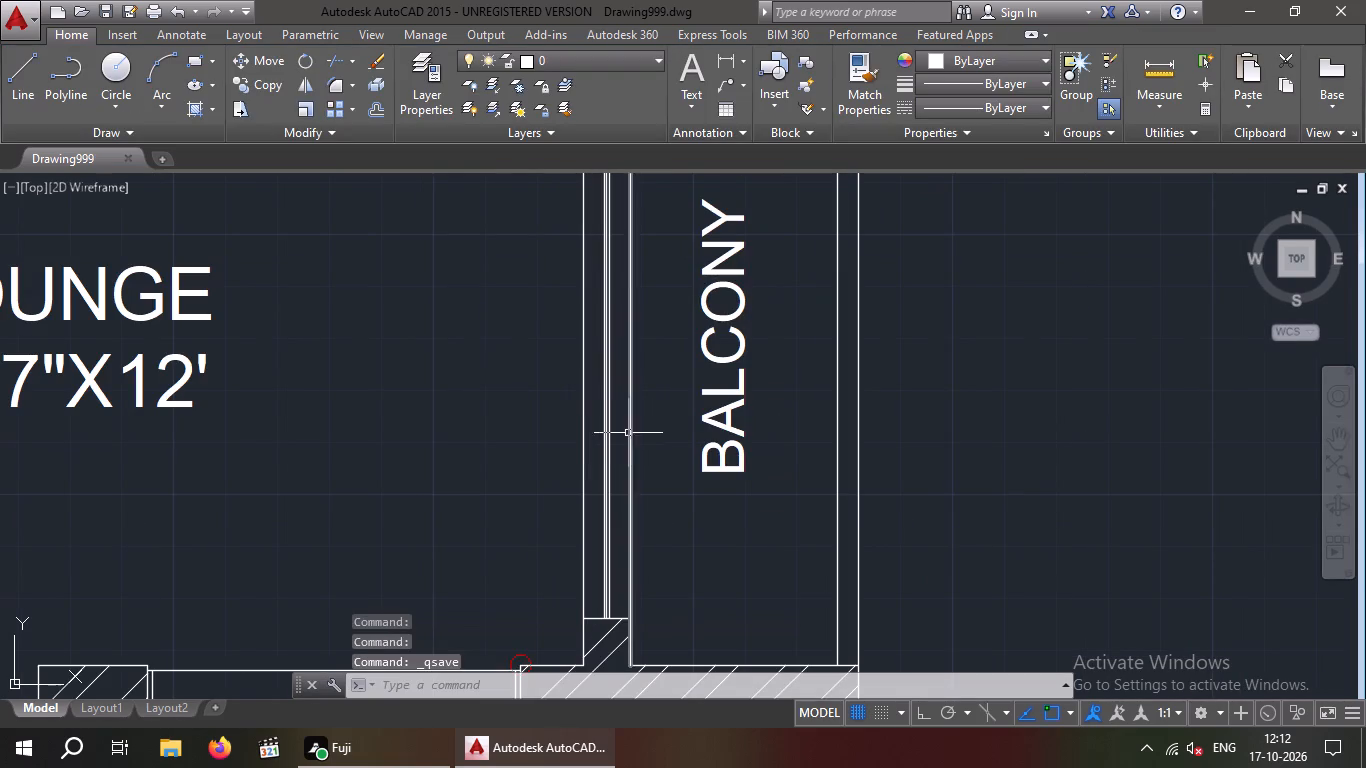
{"action": "scroll", "coordinate": [638, 389], "scroll_direction": "down", "scroll_amount": 4}
{"action": "key", "text": "Escape"}
{"action": "key", "text": "Escape"}
{"action": "key", "text": "Escape"}
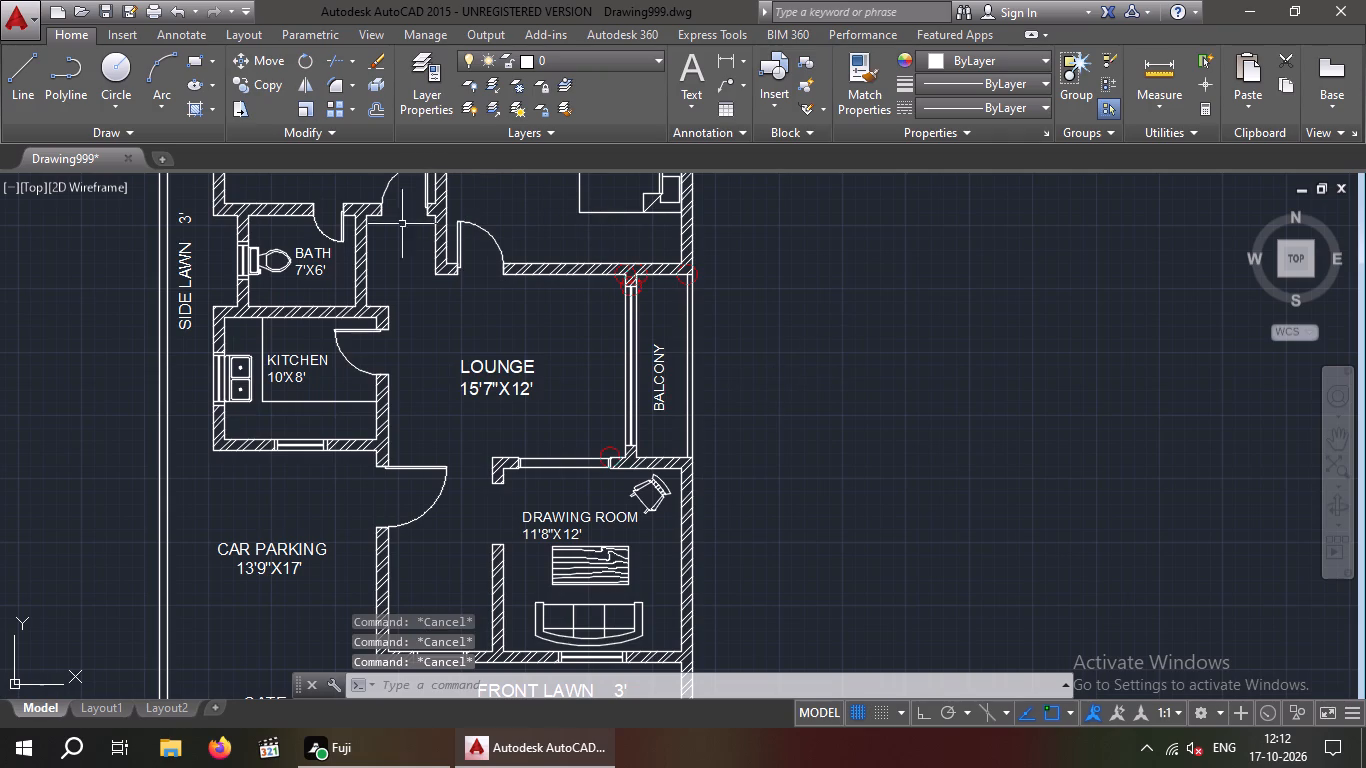
Fill the window opening between the lounge and drawing room with a solid hatch in light blue 173,221,247.
{"action": "left_click", "coordinate": [192, 105]}
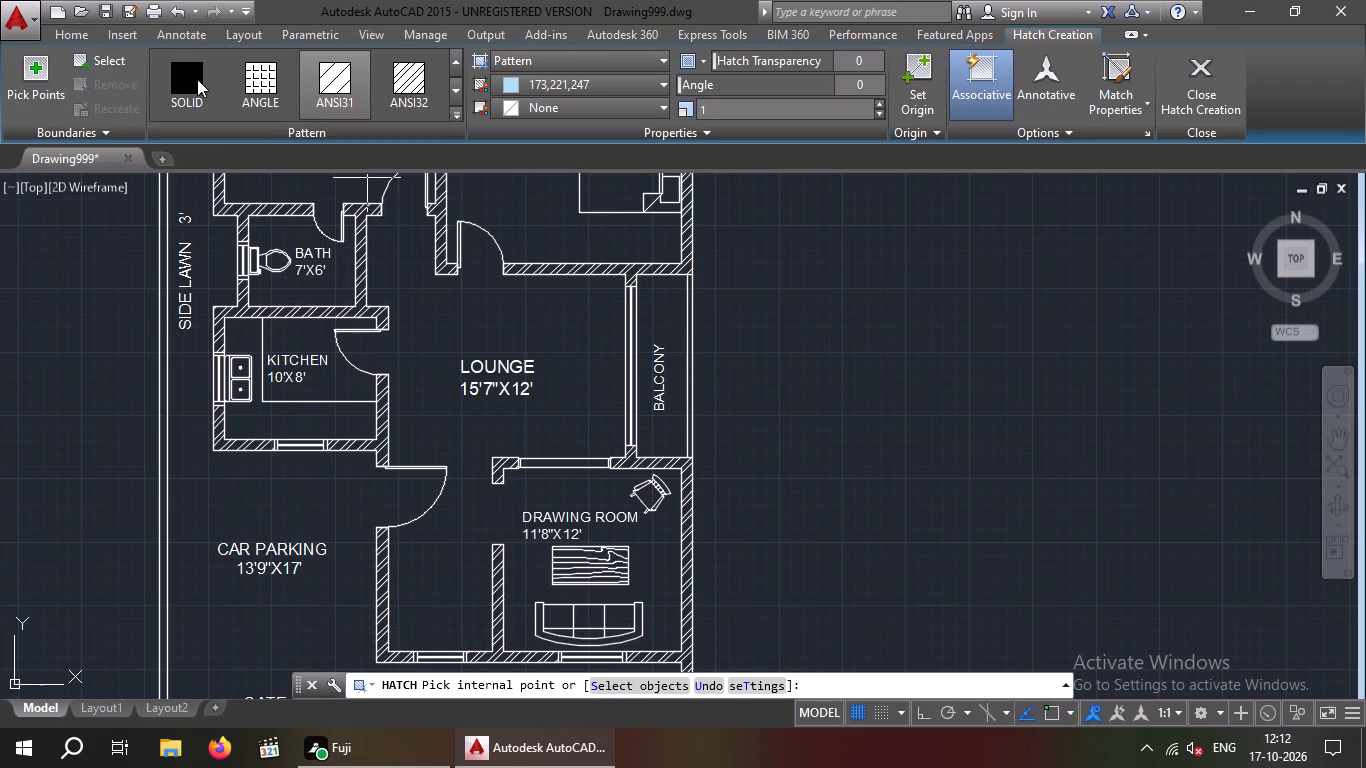
{"action": "left_click", "coordinate": [180, 82]}
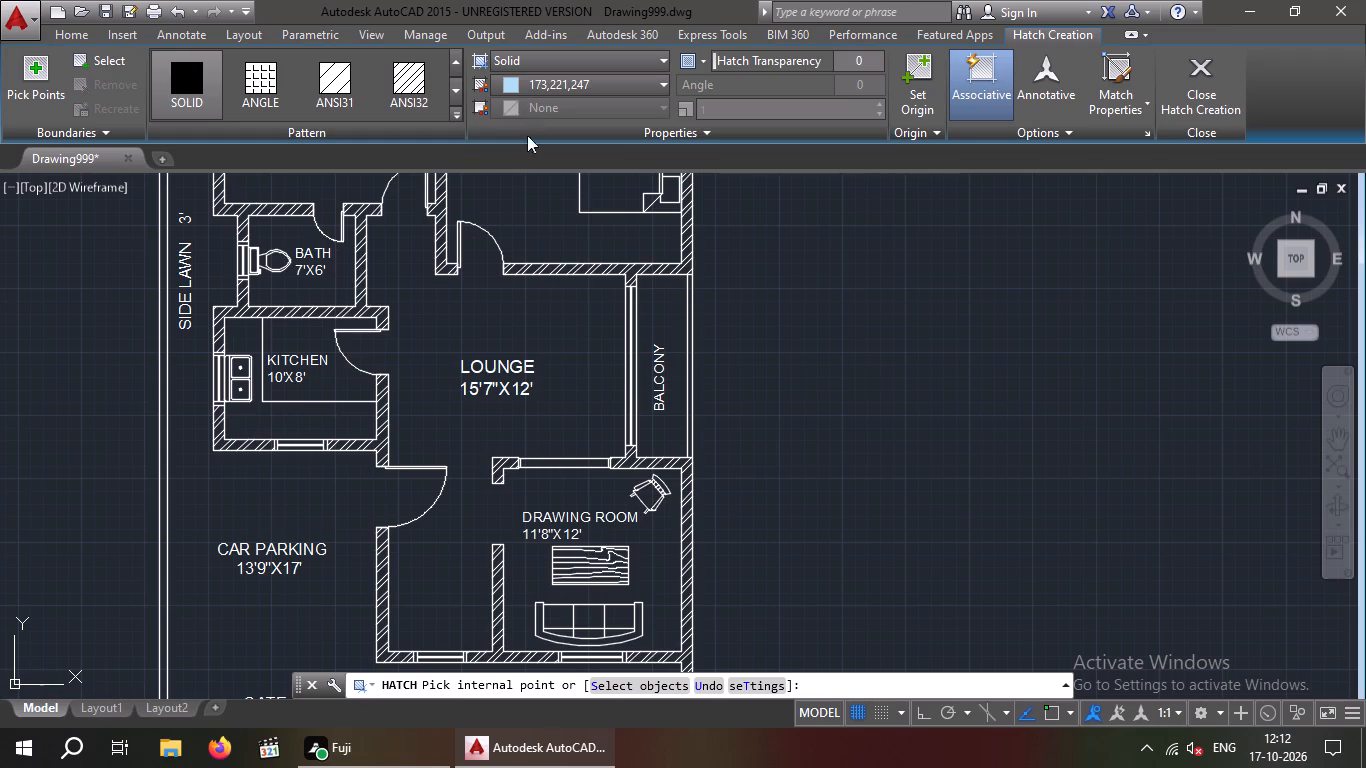
{"action": "scroll", "coordinate": [567, 481], "scroll_direction": "up", "scroll_amount": 3}
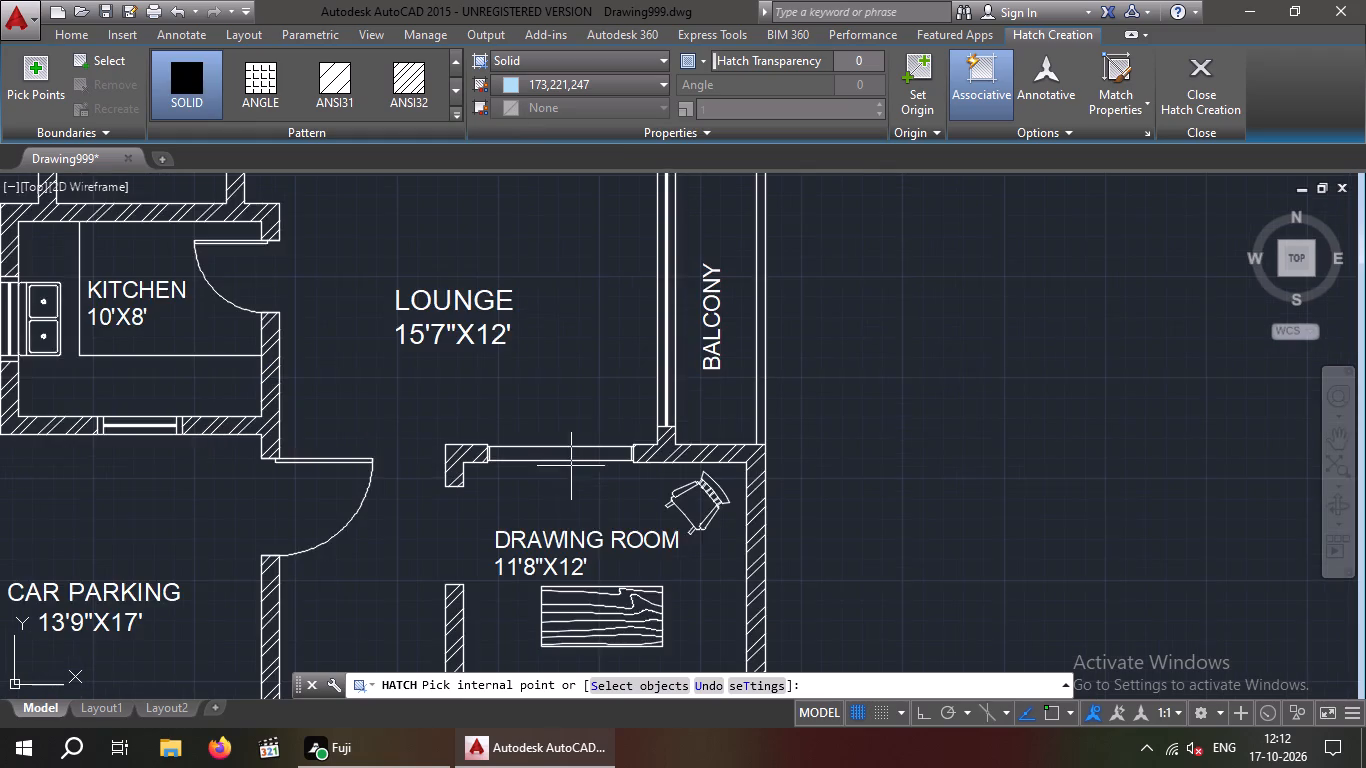
{"action": "scroll", "coordinate": [571, 465], "scroll_direction": "up", "scroll_amount": 2}
{"action": "left_click", "coordinate": [539, 435]}
{"action": "scroll", "coordinate": [542, 448], "scroll_direction": "down", "scroll_amount": 4}
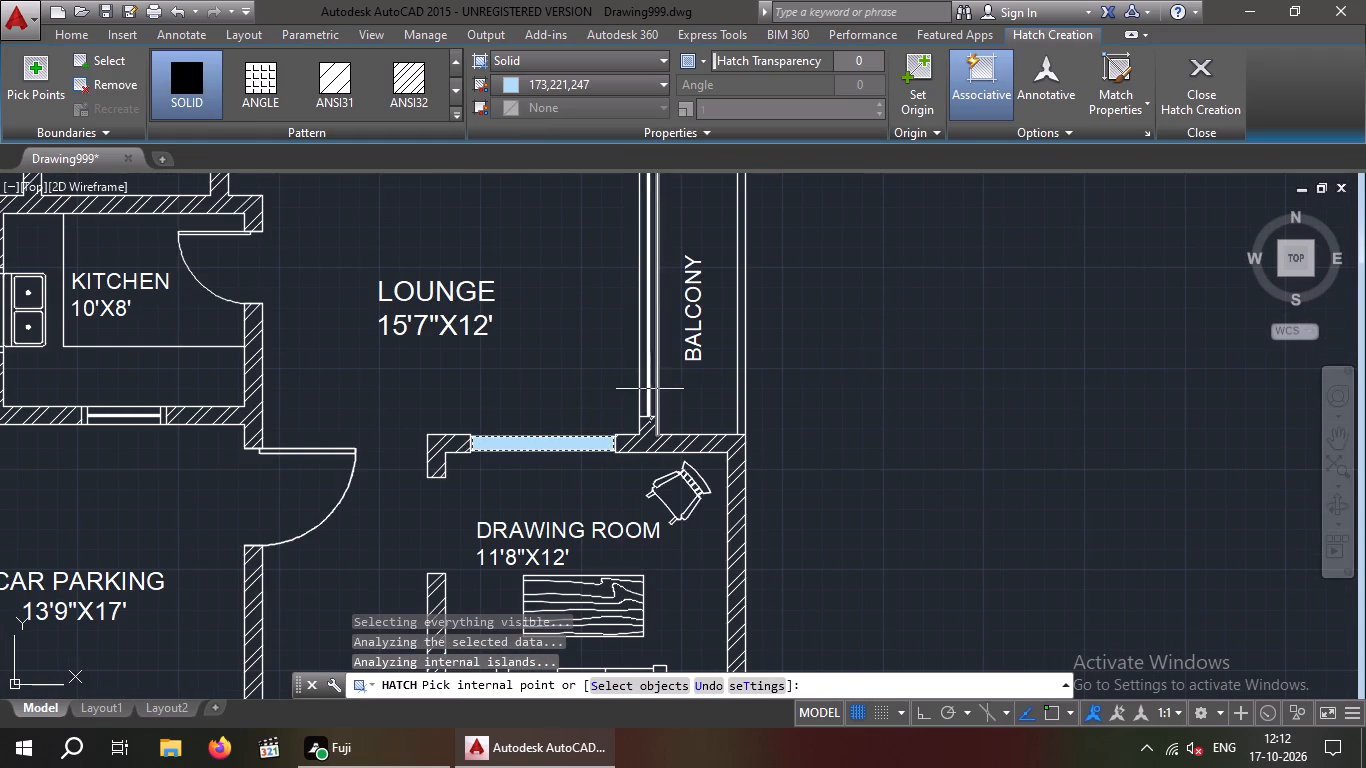
{"action": "scroll", "coordinate": [645, 383], "scroll_direction": "up", "scroll_amount": 7}
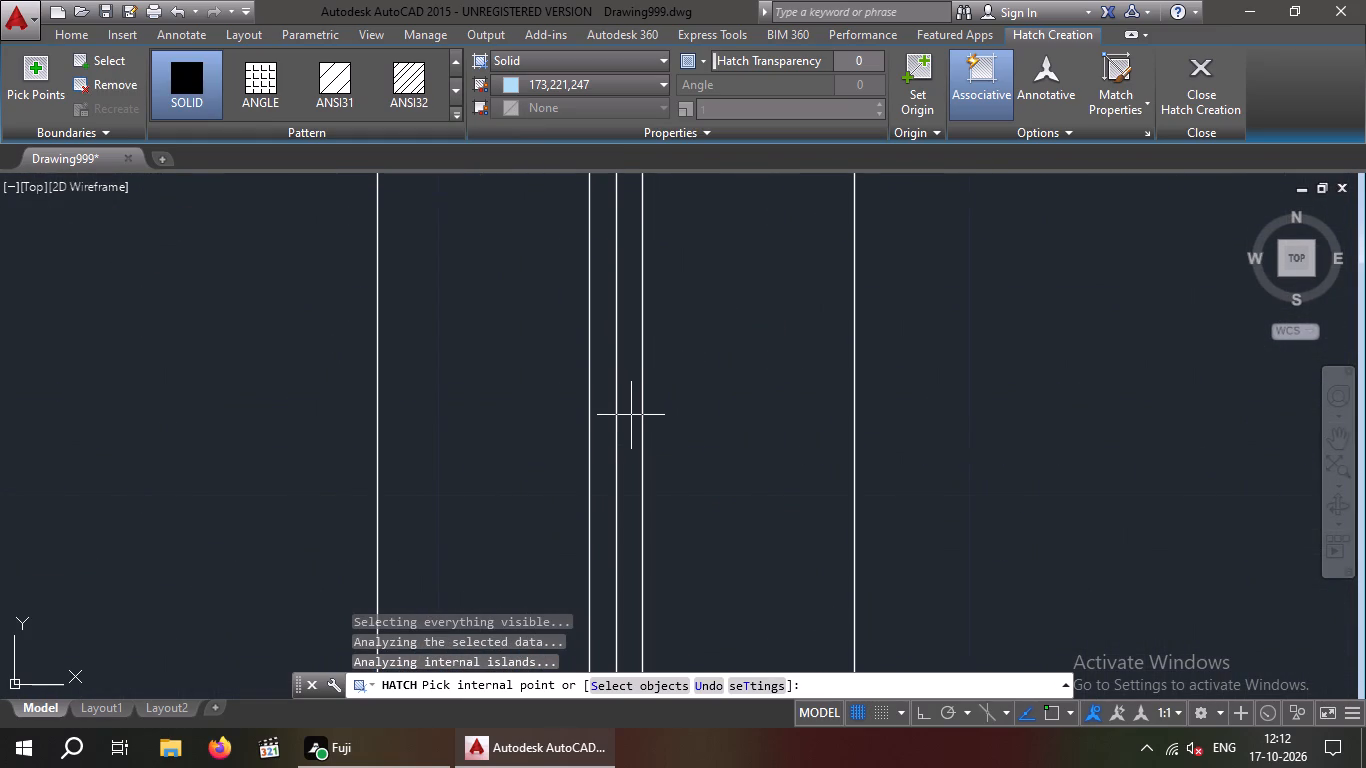
{"action": "key", "text": "Escape"}
{"action": "key", "text": "Escape"}
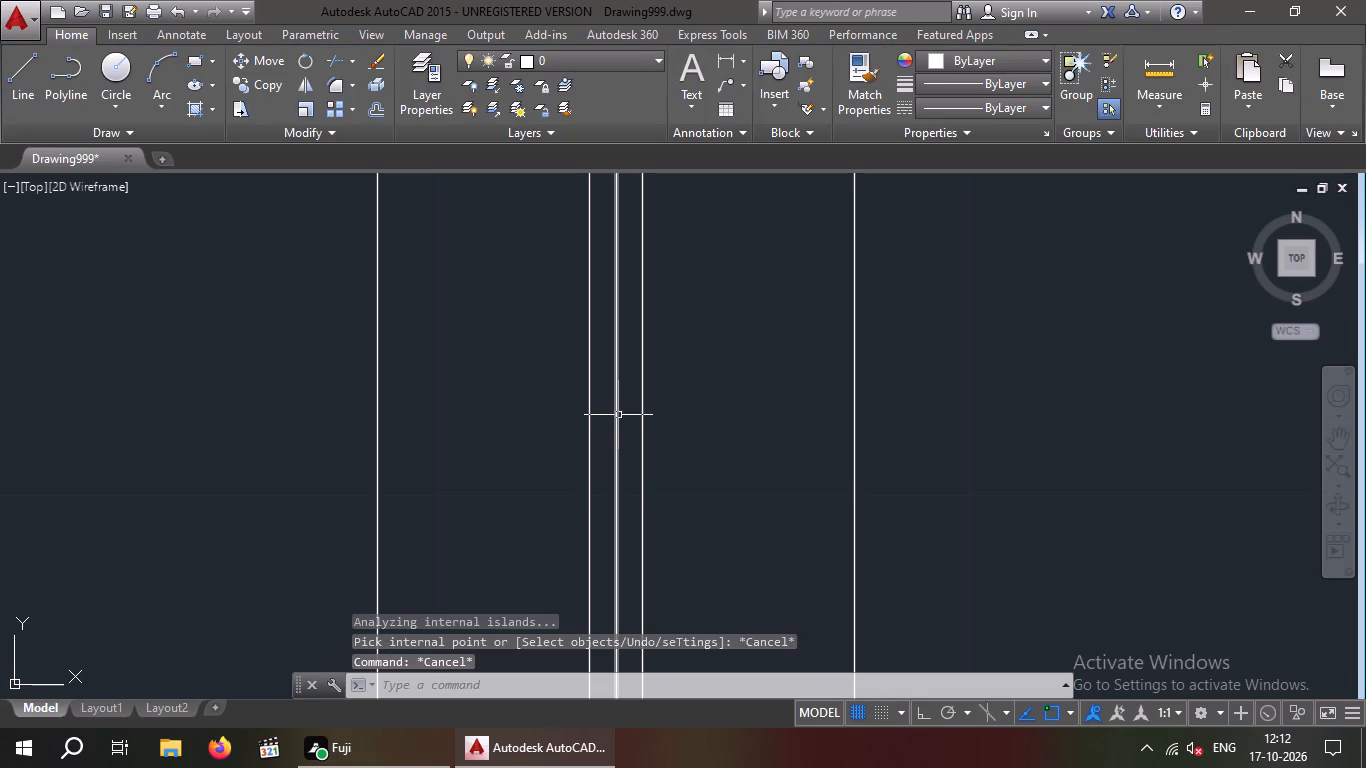
Delete the middle glazing line of the window between the lounge and balcony.
{"action": "left_click", "coordinate": [618, 415]}
{"action": "key", "text": "Delete"}
{"action": "scroll", "coordinate": [648, 409], "scroll_direction": "down", "scroll_amount": 7}
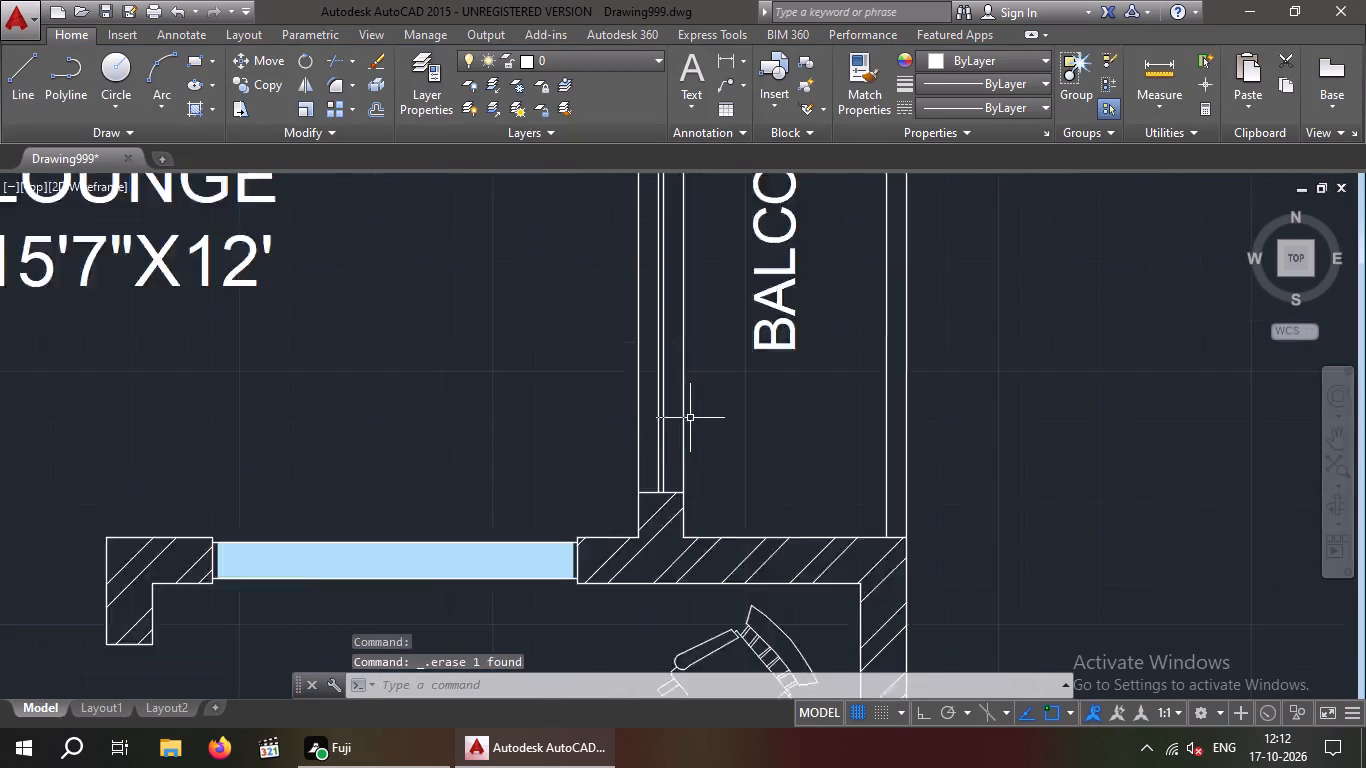
{"action": "scroll", "coordinate": [691, 418], "scroll_direction": "down", "scroll_amount": 1}
{"action": "middle_click_drag", "start_coordinate": [842, 343], "coordinate": [810, 400]}
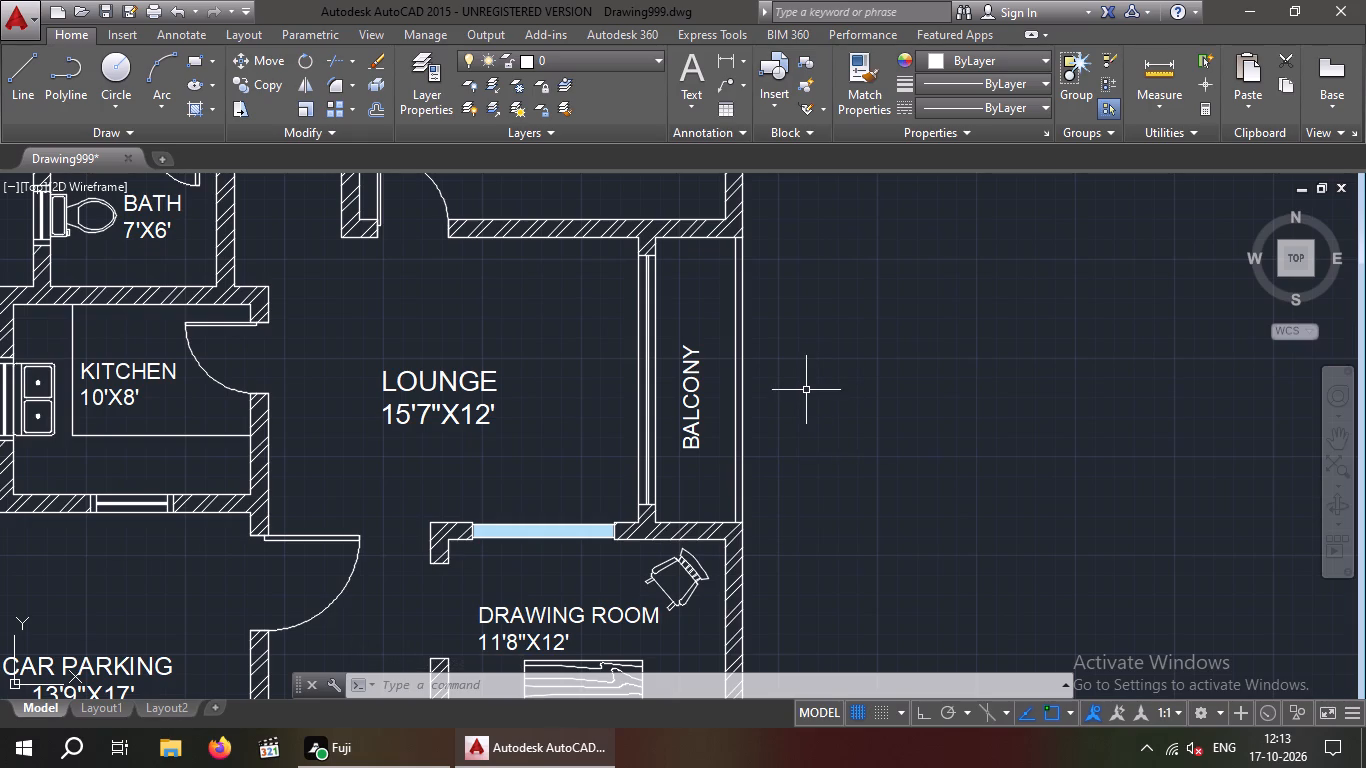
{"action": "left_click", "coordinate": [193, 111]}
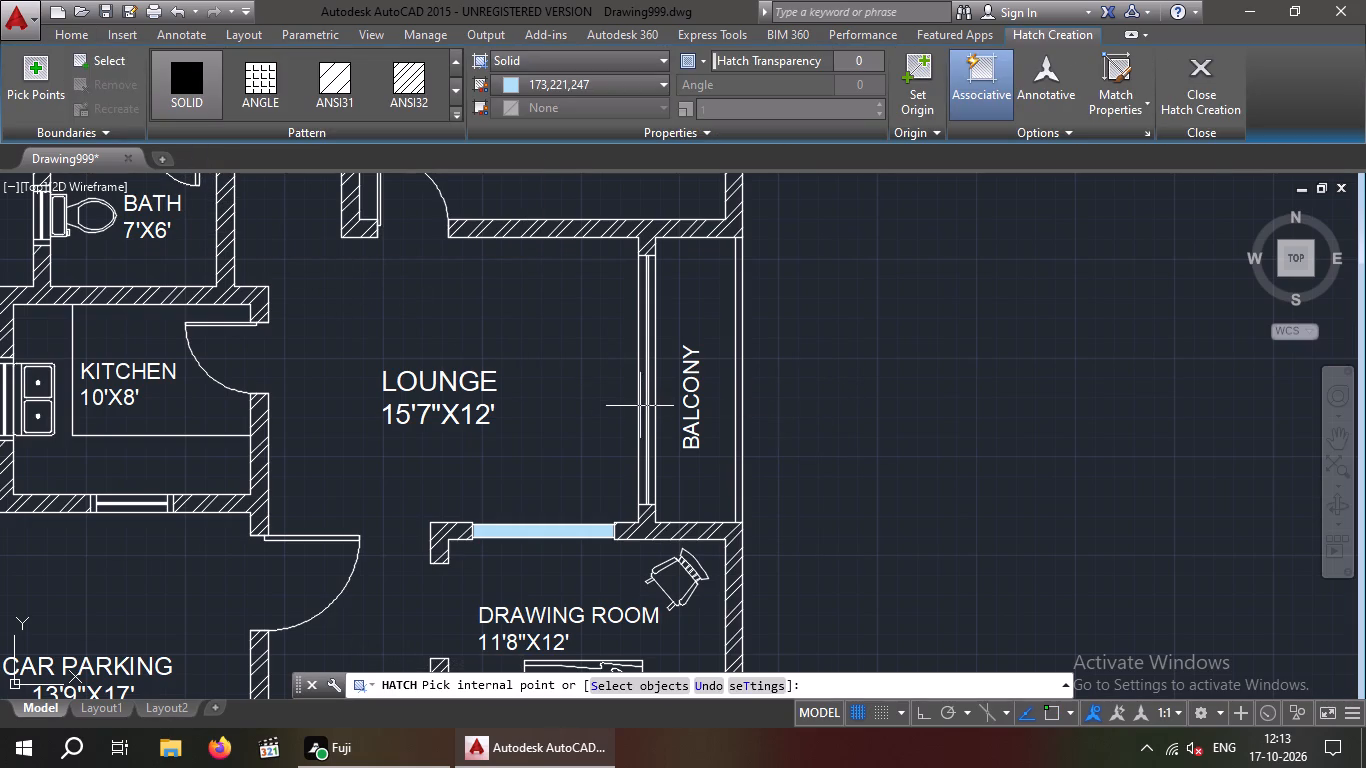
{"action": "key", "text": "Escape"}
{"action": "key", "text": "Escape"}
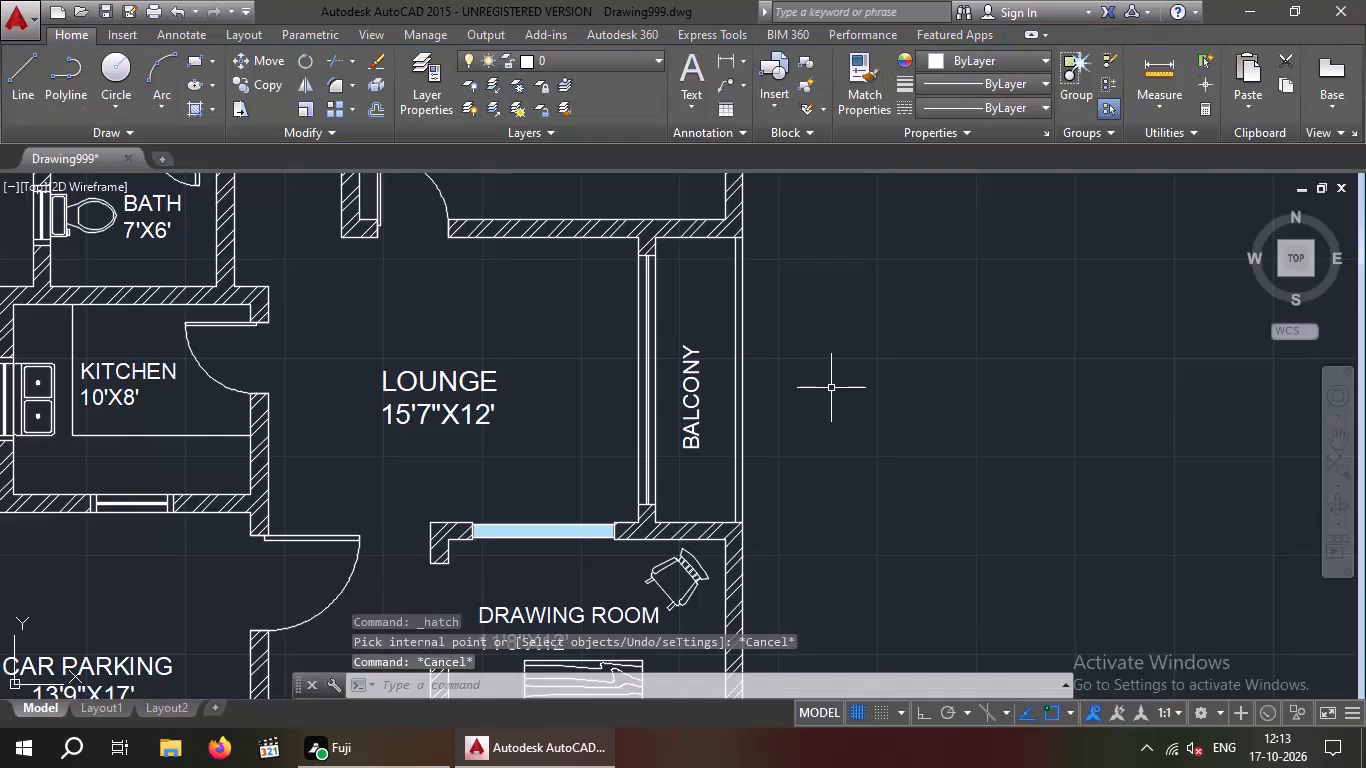
Draw a line straight across the lounge–balcony window near its midpoint, splitting it into two closed halves.
{"action": "key", "text": "l"}
{"action": "key", "text": "space"}
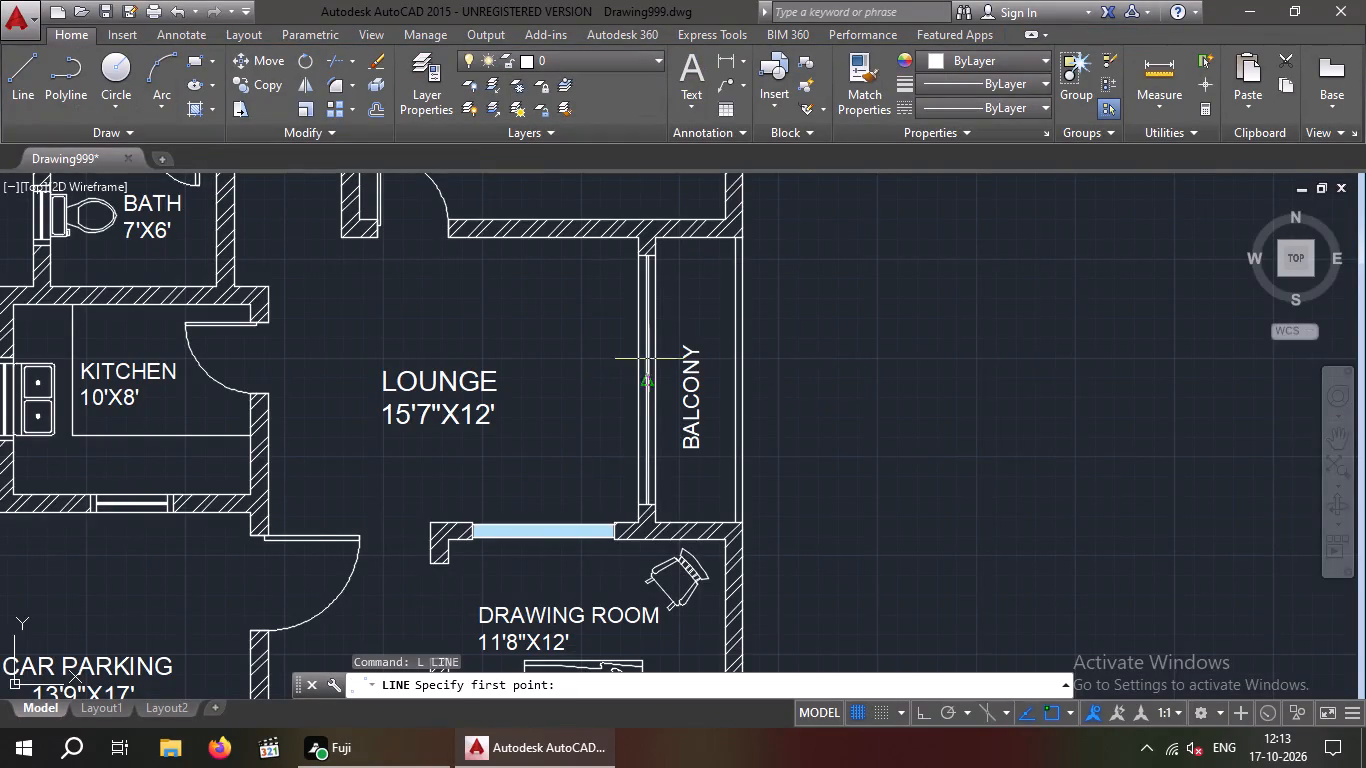
{"action": "scroll", "coordinate": [648, 369], "scroll_direction": "up", "scroll_amount": 3}
{"action": "left_click", "coordinate": [598, 402]}
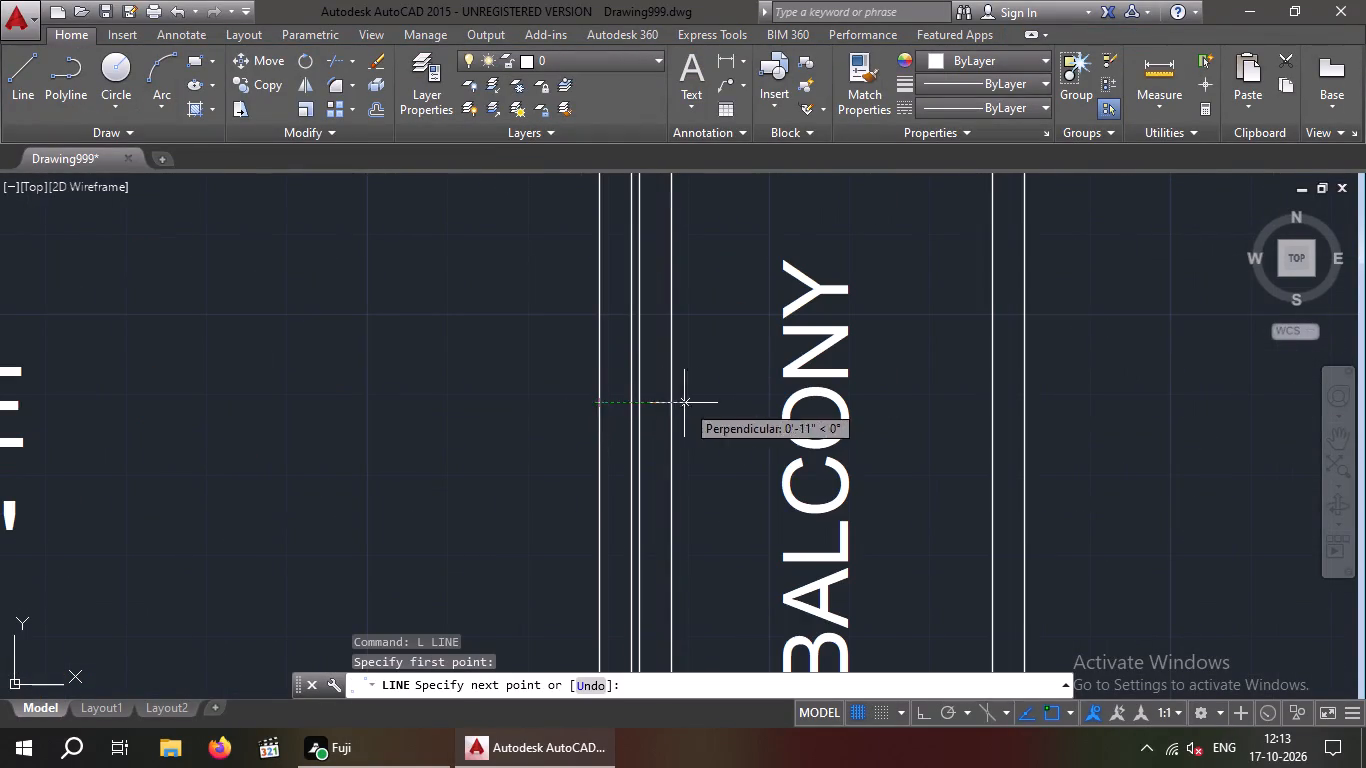
{"action": "left_click", "coordinate": [673, 404]}
{"action": "key", "text": "Escape"}
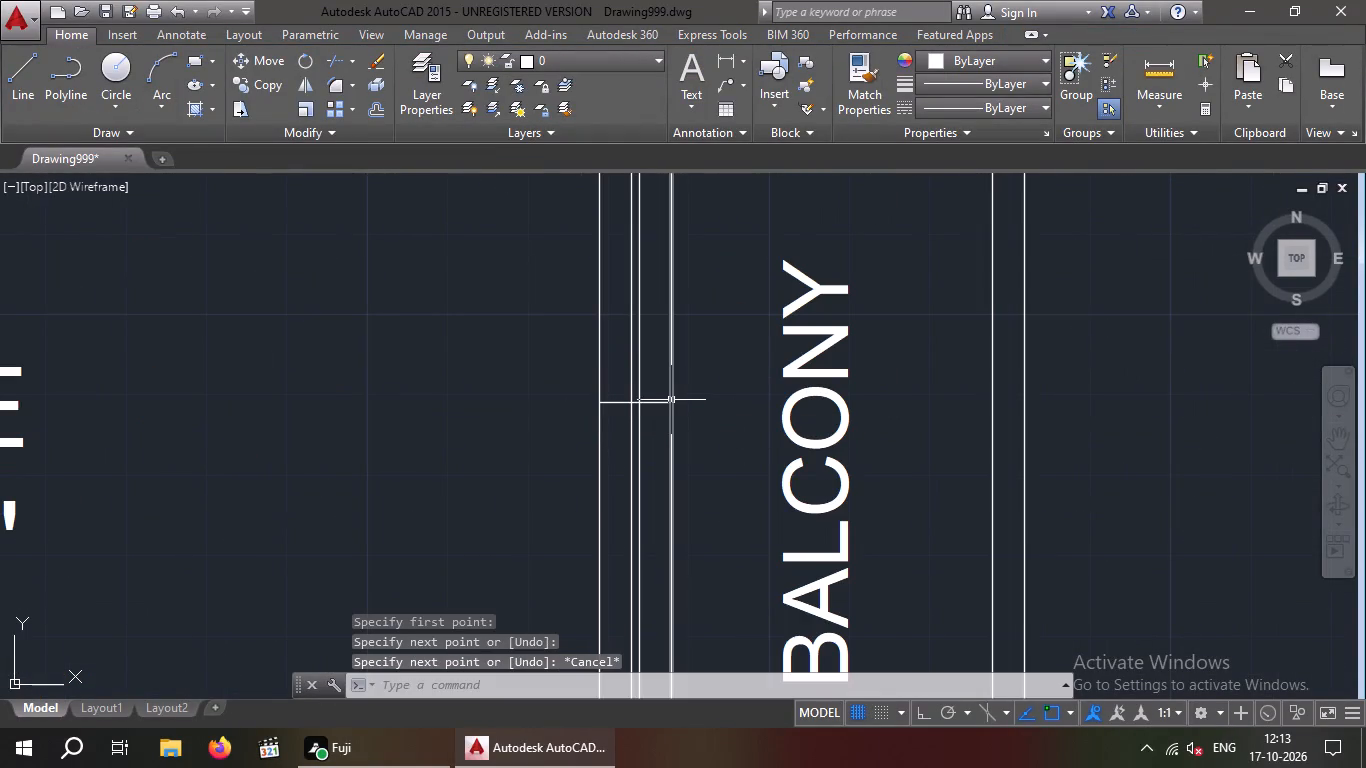
{"action": "scroll", "coordinate": [671, 396], "scroll_direction": "down", "scroll_amount": 5}
{"action": "scroll", "coordinate": [693, 394], "scroll_direction": "up", "scroll_amount": 4}
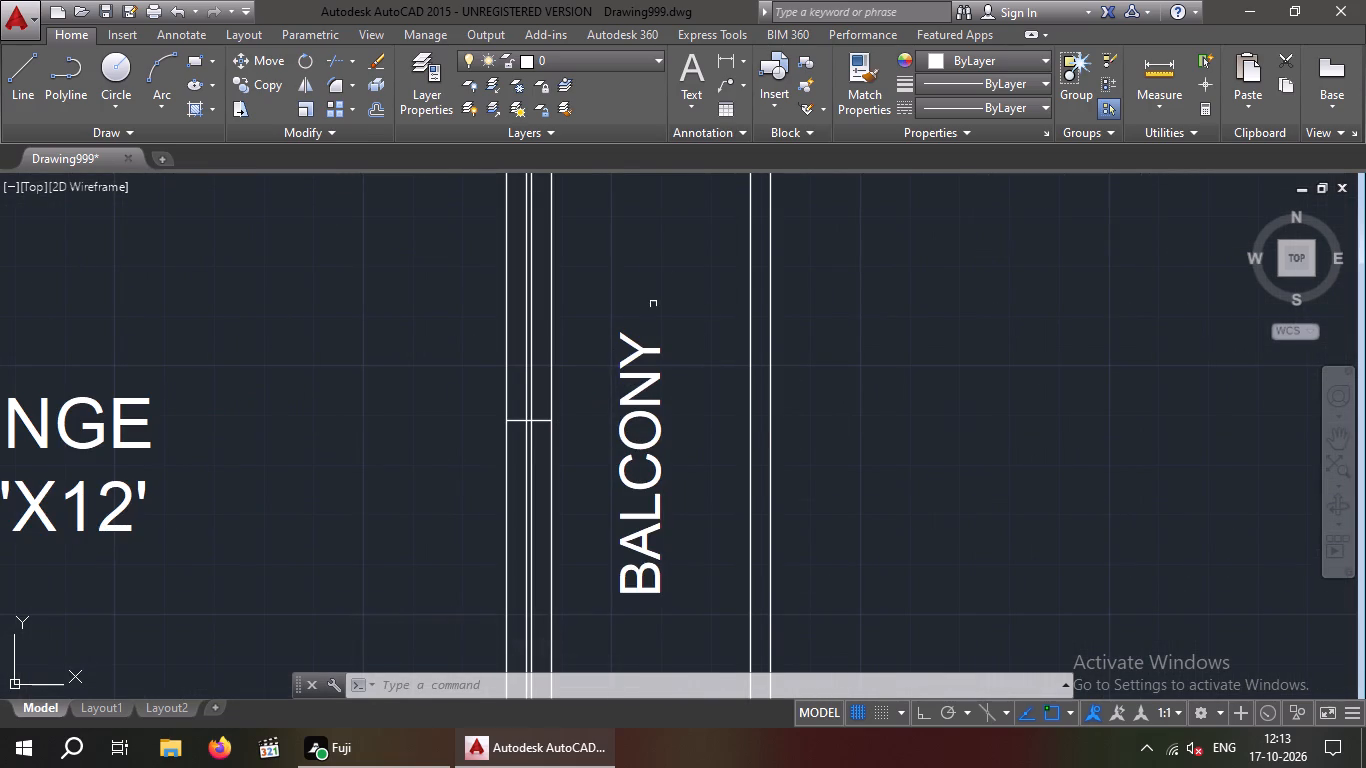
Start a solid hatch in light blue 173,221,247 and fill the three strips of the lounge–balcony window below the dividing line.
{"action": "left_click", "coordinate": [193, 109]}
{"action": "left_click", "coordinate": [537, 83]}
{"action": "scroll", "coordinate": [537, 84], "scroll_direction": "down", "scroll_amount": 3}
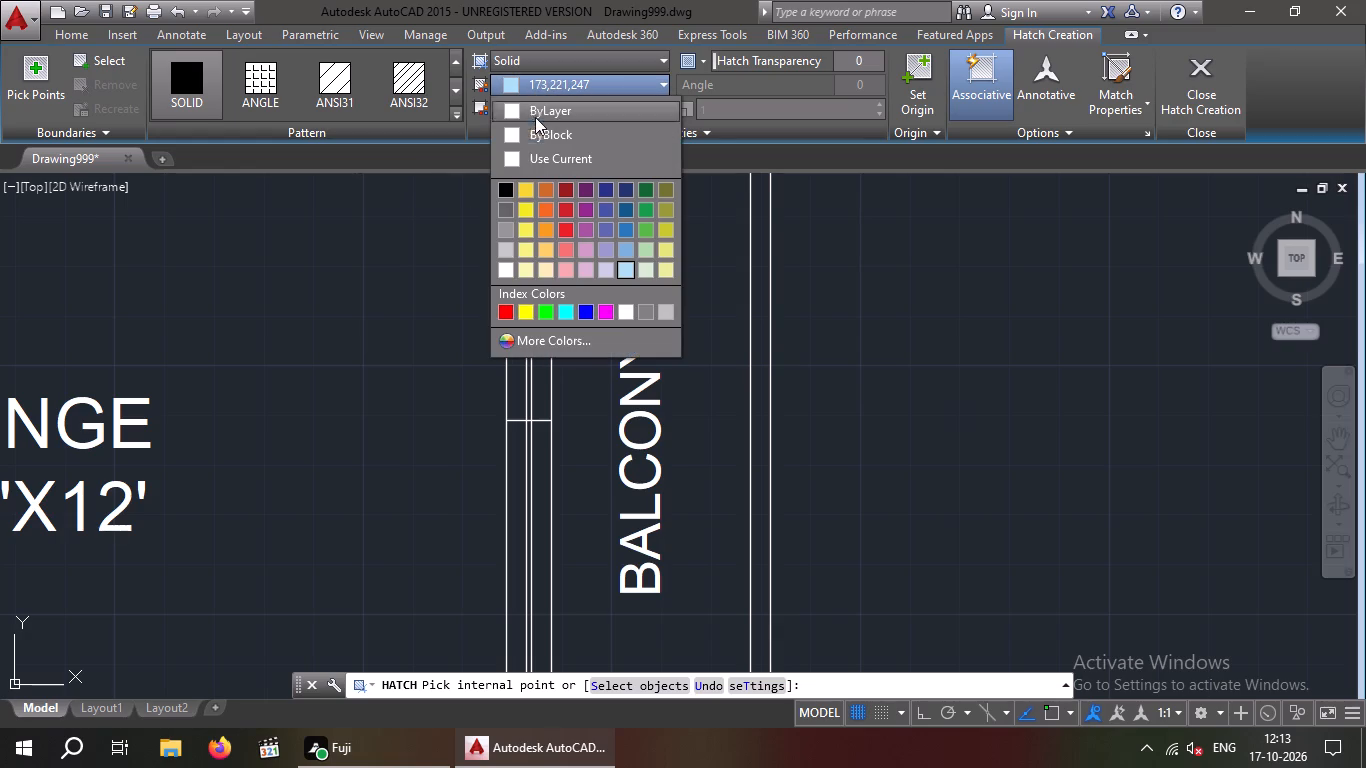
{"action": "left_click", "coordinate": [623, 266]}
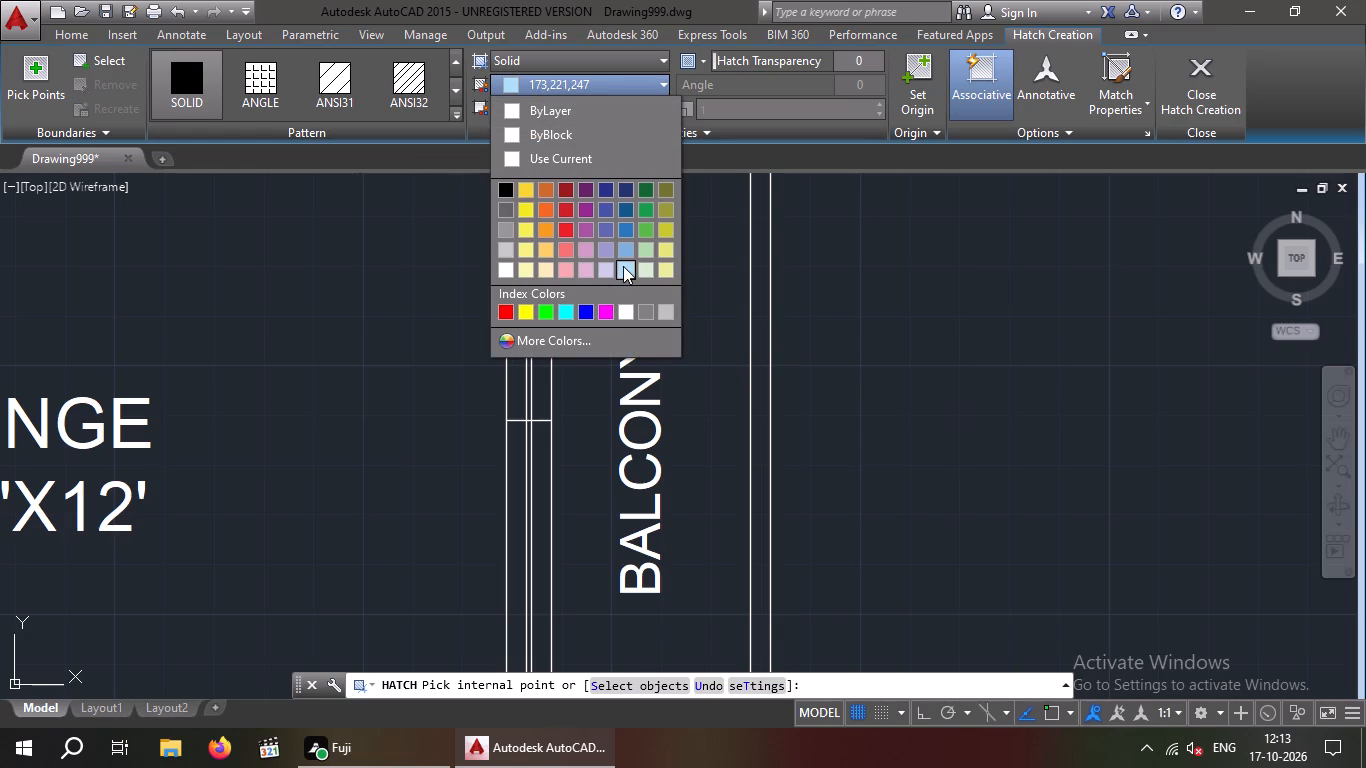
{"action": "left_click", "coordinate": [516, 489]}
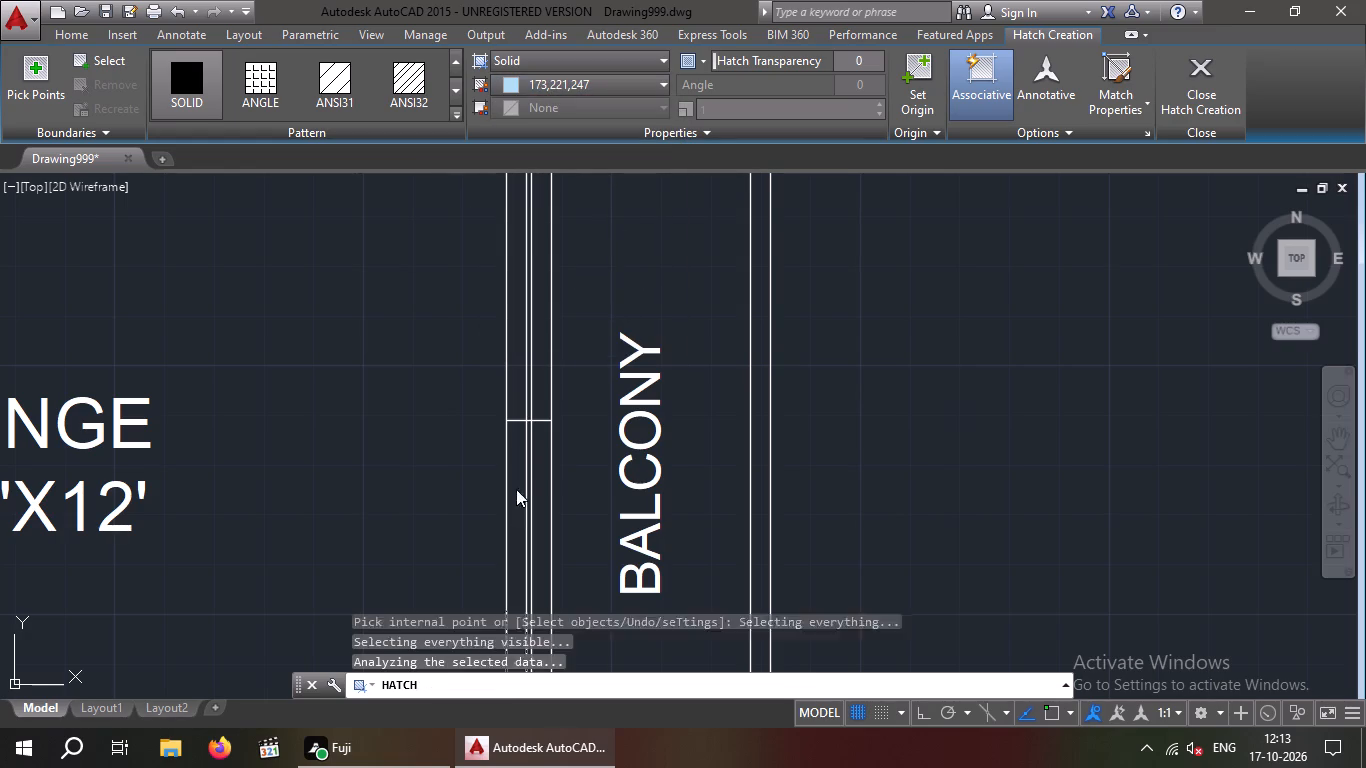
{"action": "left_click", "coordinate": [540, 487]}
{"action": "scroll", "coordinate": [530, 489], "scroll_direction": "up", "scroll_amount": 4}
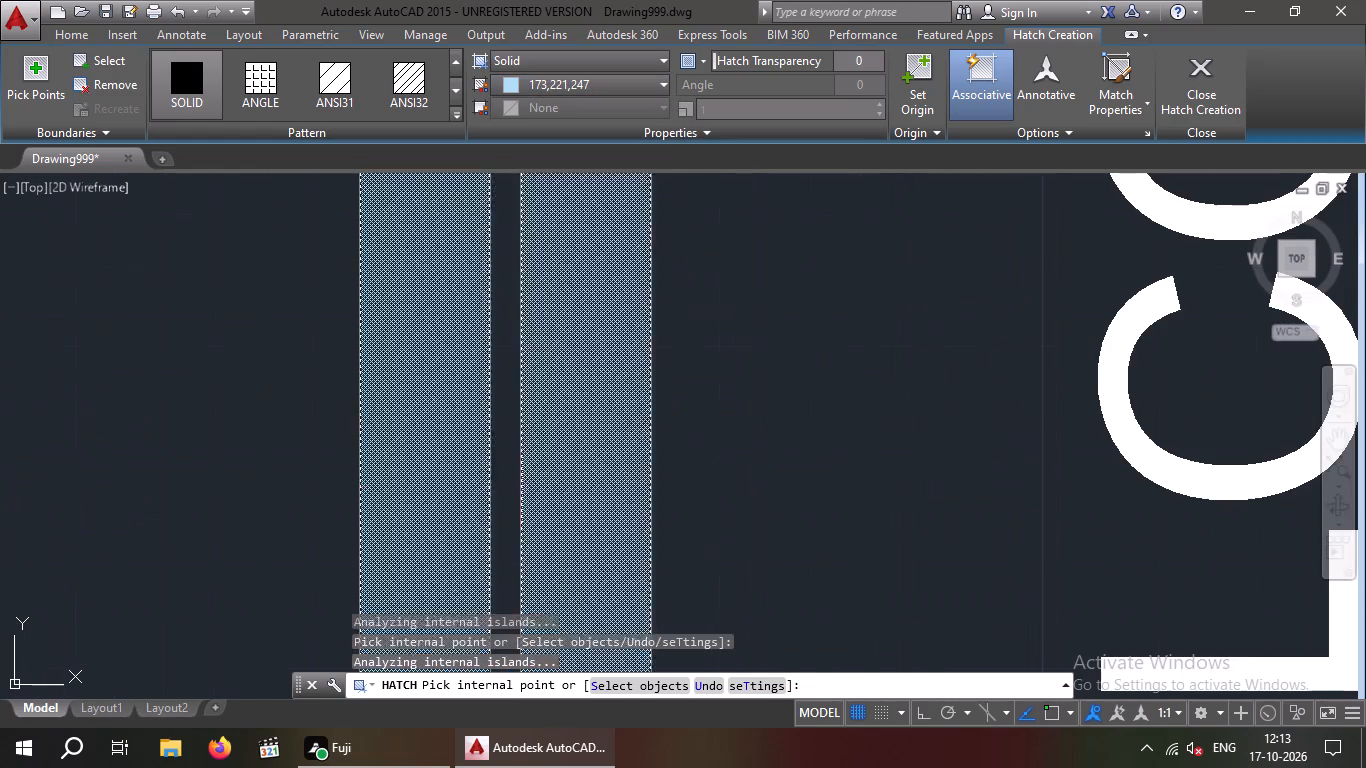
{"action": "left_click", "coordinate": [502, 486]}
{"action": "scroll", "coordinate": [505, 483], "scroll_direction": "down", "scroll_amount": 5}
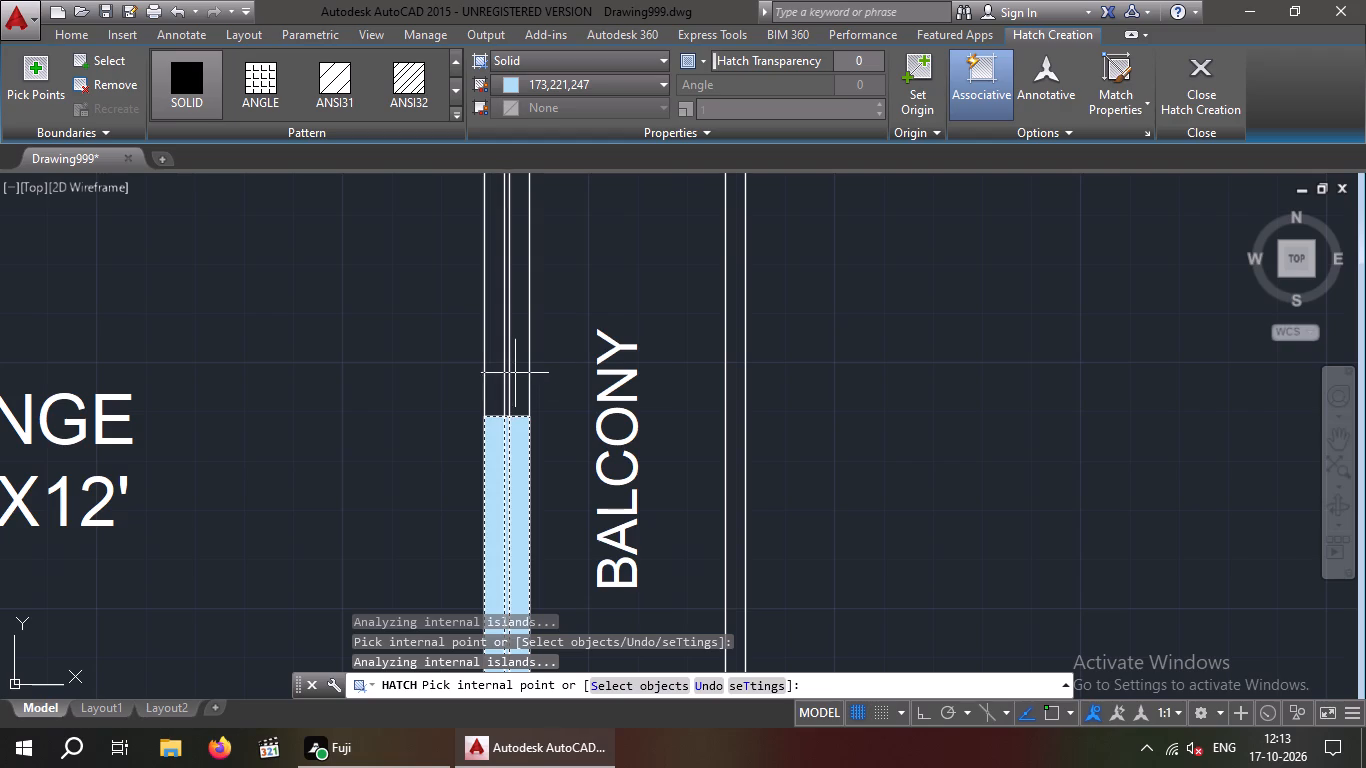
Add the three strips of the lounge–balcony window above the dividing line to the solid hatch, and finish hatching.
{"action": "left_click", "coordinate": [519, 373]}
{"action": "left_click", "coordinate": [498, 379]}
{"action": "scroll", "coordinate": [507, 381], "scroll_direction": "up", "scroll_amount": 4}
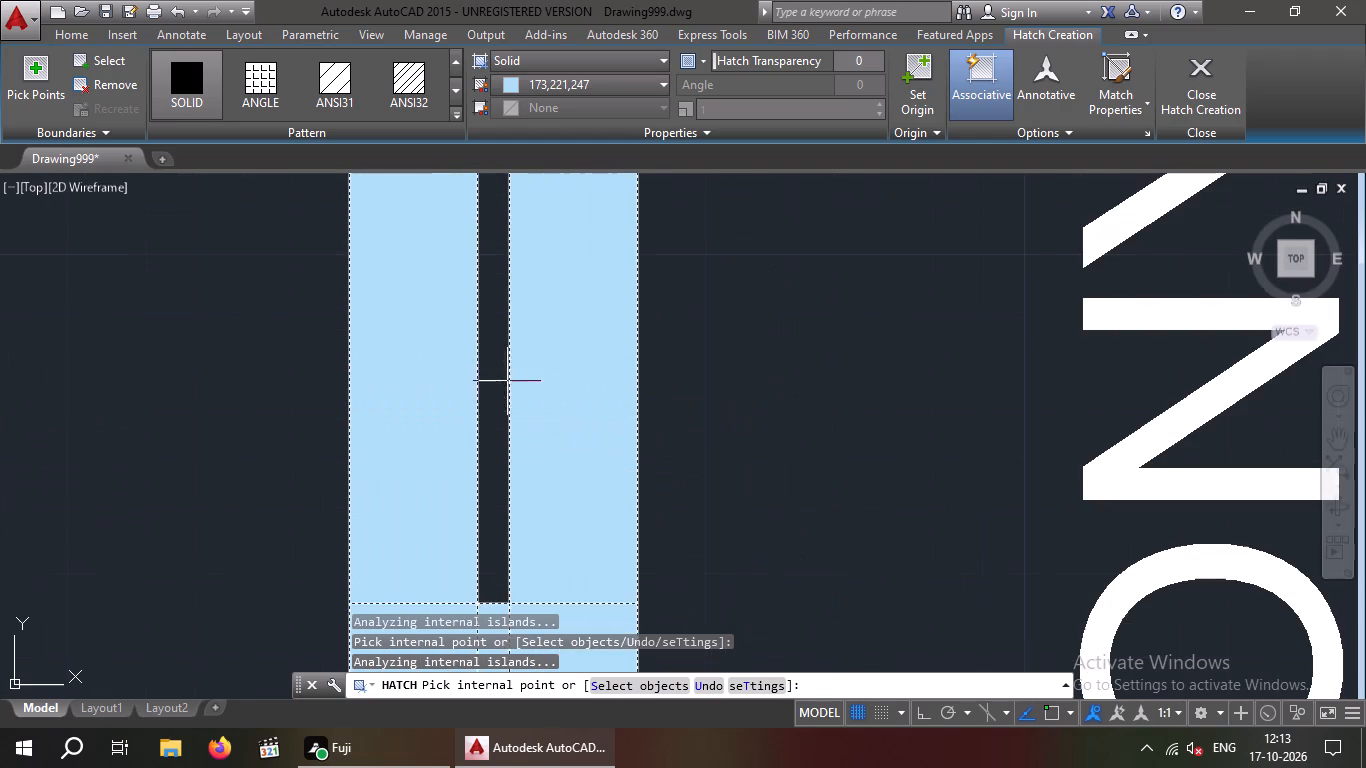
{"action": "left_click", "coordinate": [497, 386]}
{"action": "scroll", "coordinate": [497, 386], "scroll_direction": "down", "scroll_amount": 7}
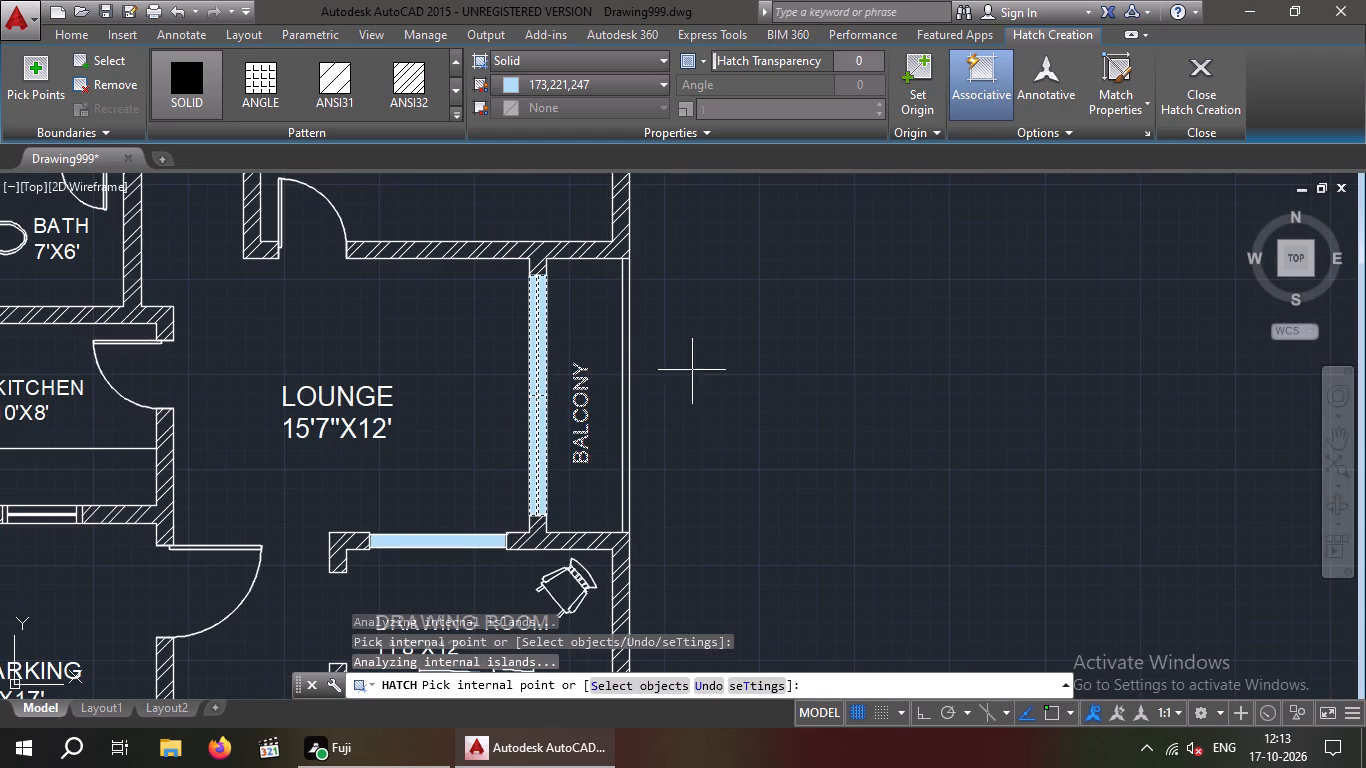
{"action": "key", "text": "Escape"}
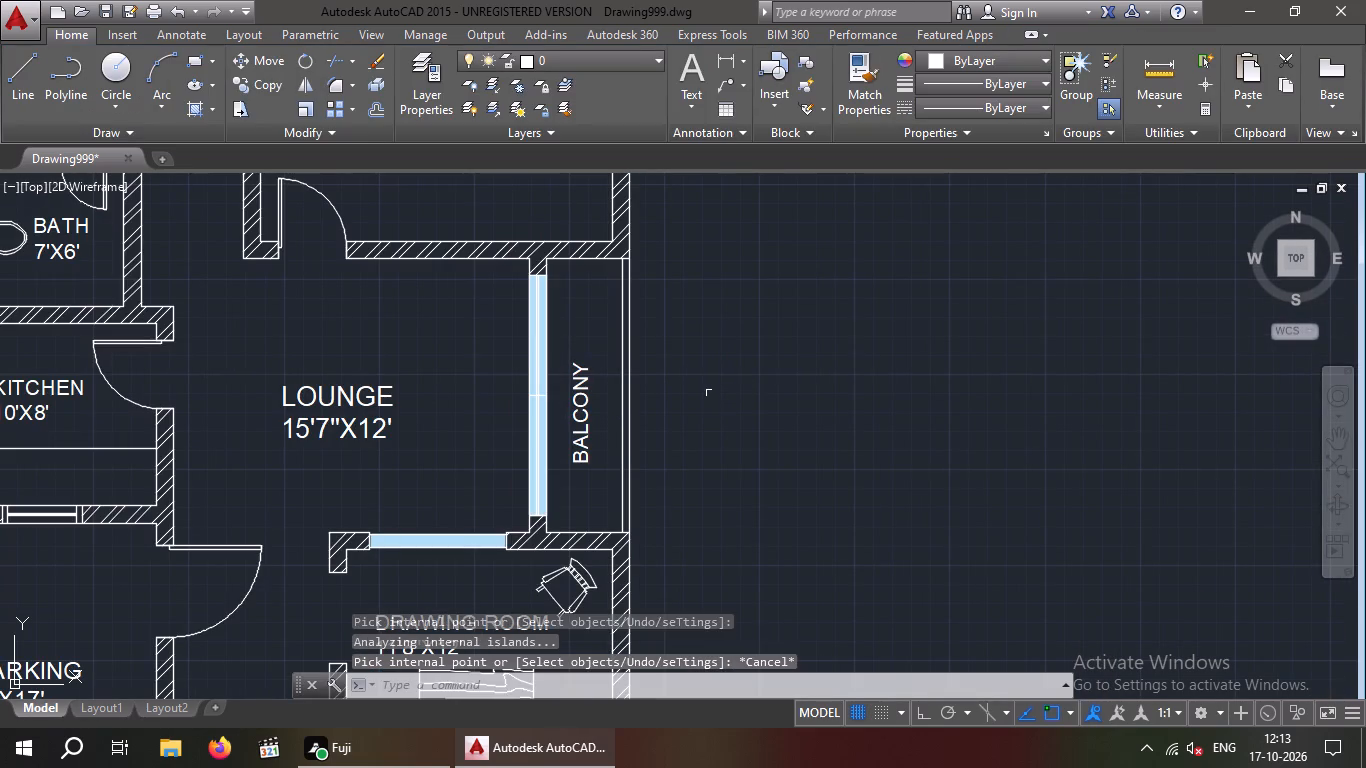
Change the colour of all frame and glazing lines of the drawing room's front-lawn window to orange 248,153,30.
{"action": "scroll", "coordinate": [709, 393], "scroll_direction": "down", "scroll_amount": 2}
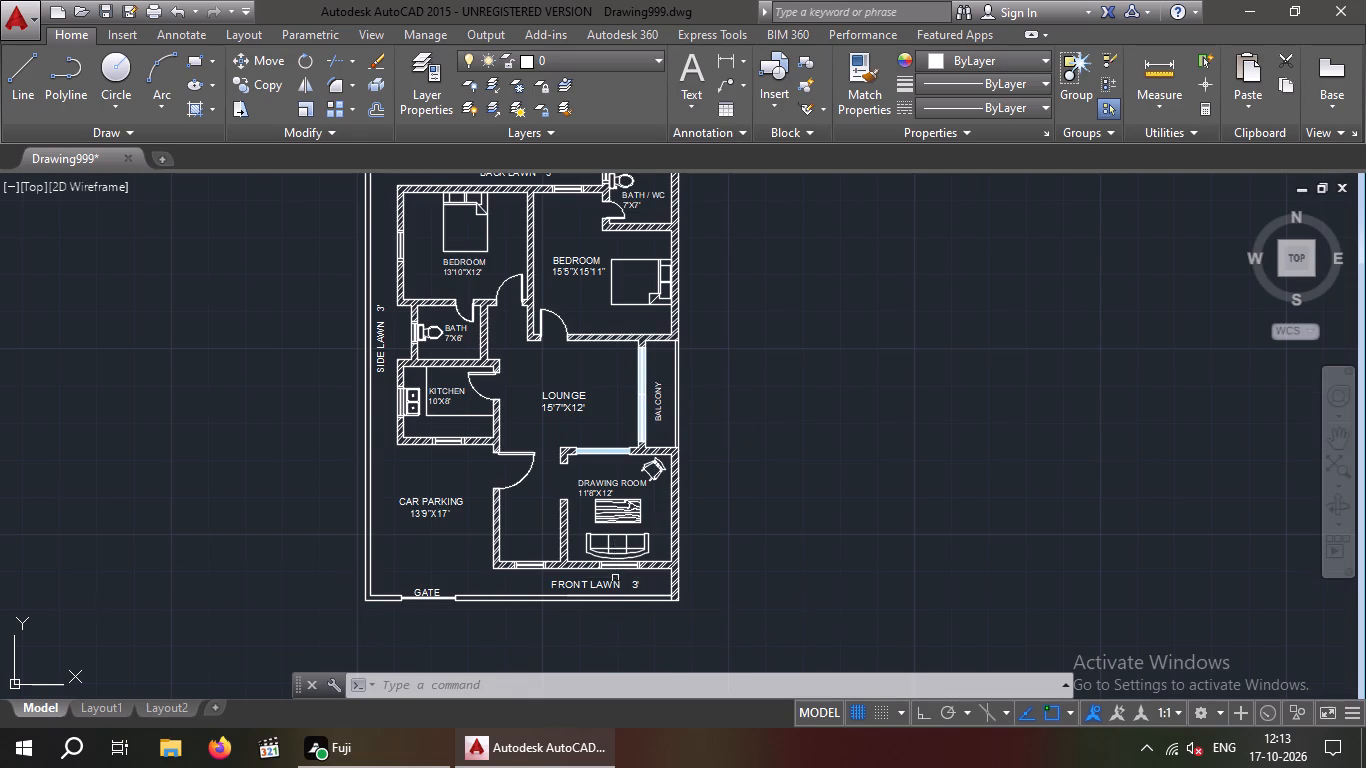
{"action": "scroll", "coordinate": [615, 578], "scroll_direction": "up", "scroll_amount": 4}
{"action": "middle_click_drag", "start_coordinate": [615, 578], "coordinate": [629, 505]}
{"action": "scroll", "coordinate": [605, 511], "scroll_direction": "up", "scroll_amount": 2}
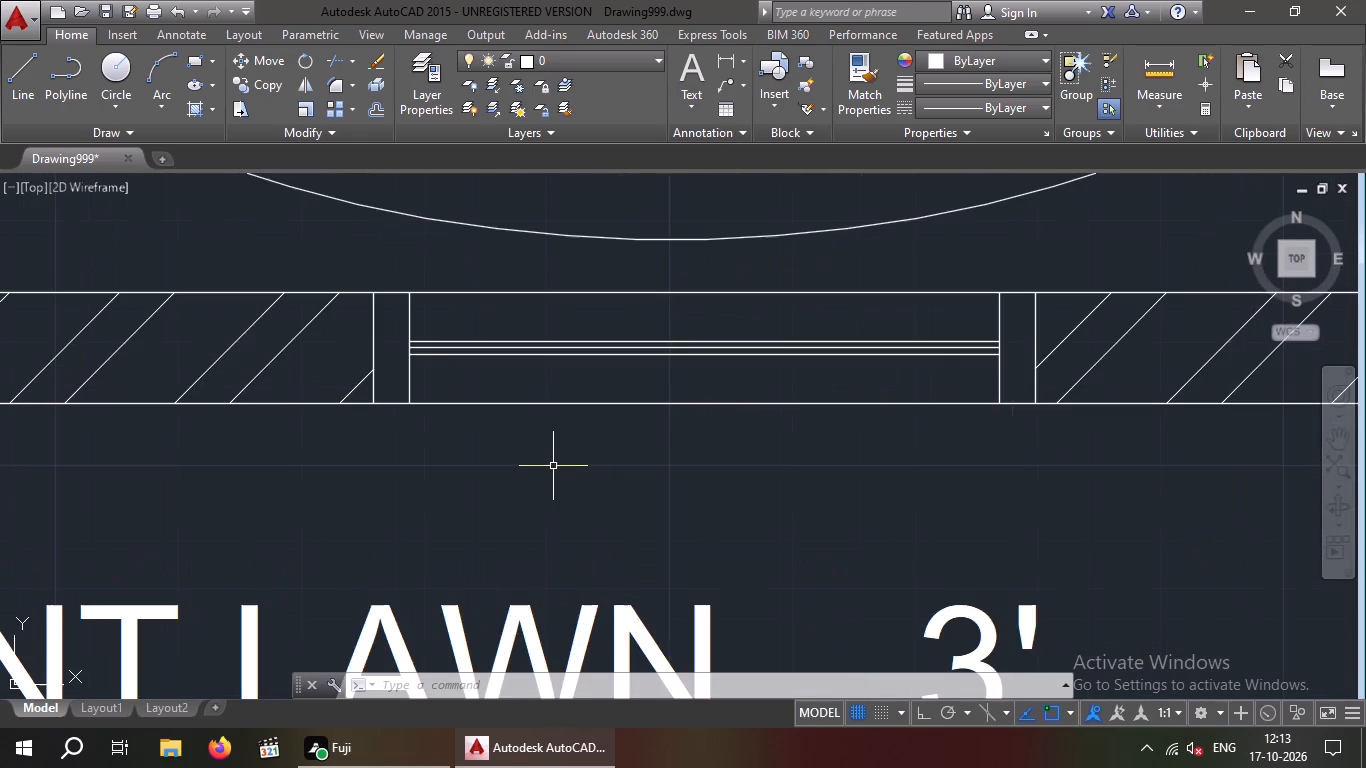
{"action": "scroll", "coordinate": [413, 381], "scroll_direction": "up", "scroll_amount": 3}
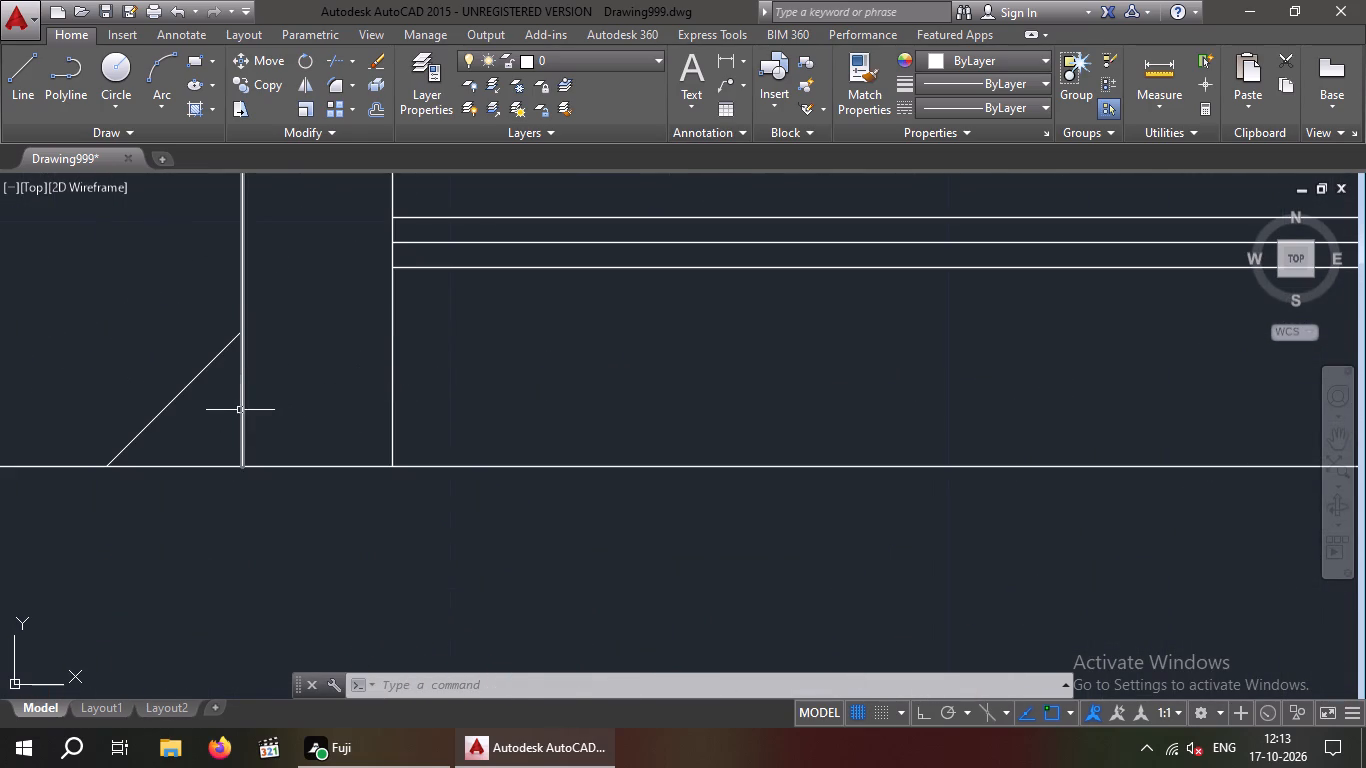
{"action": "left_click", "coordinate": [239, 410]}
{"action": "left_click", "coordinate": [424, 369]}
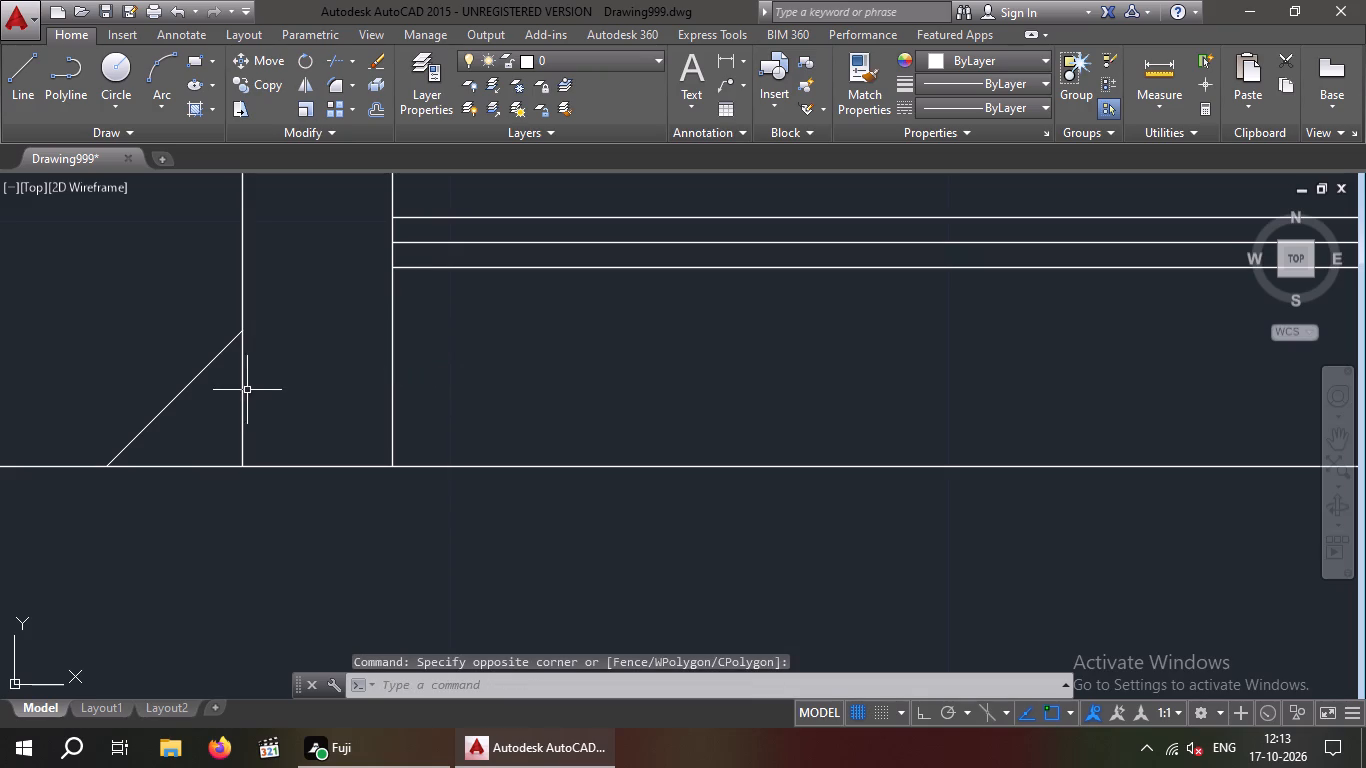
{"action": "left_click", "coordinate": [241, 386]}
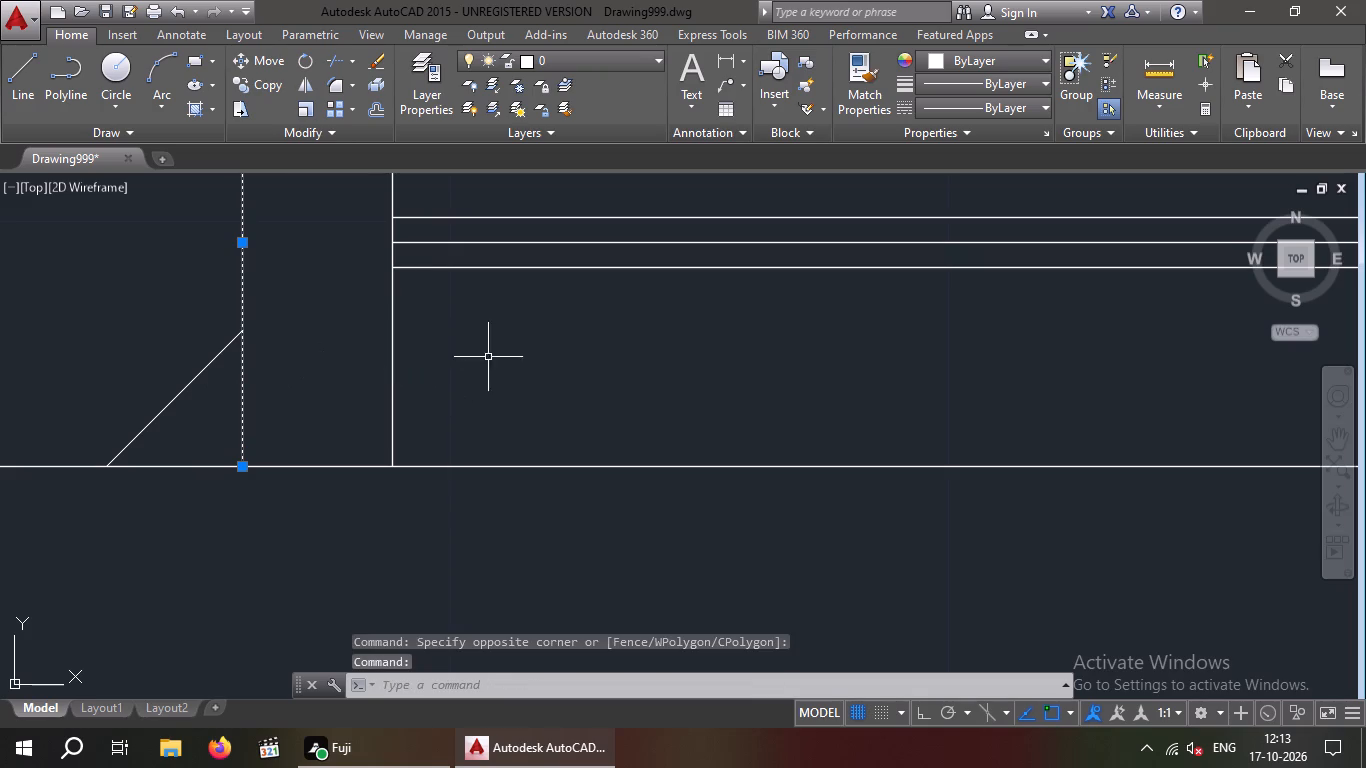
{"action": "left_click_drag", "start_coordinate": [528, 359], "coordinate": [467, 357]}
{"action": "left_click", "coordinate": [366, 201]}
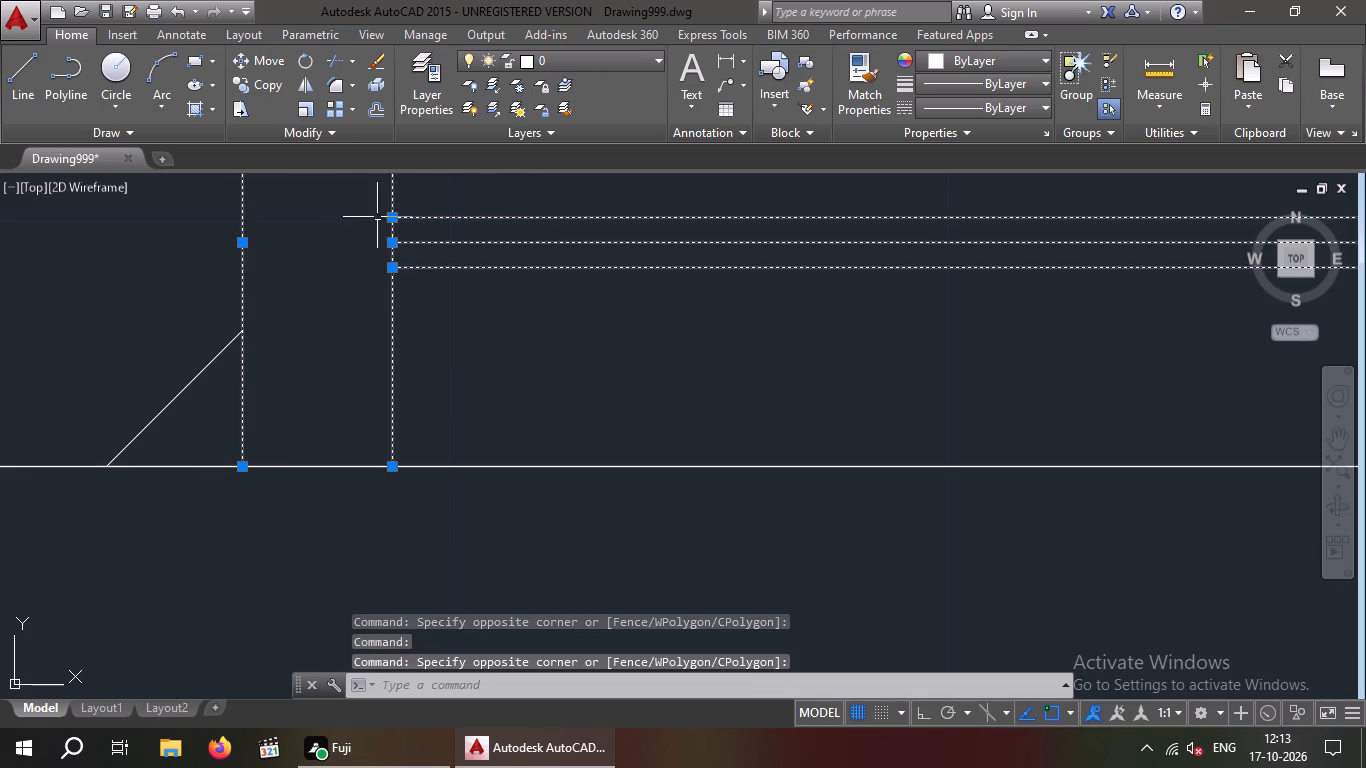
{"action": "scroll", "coordinate": [487, 308], "scroll_direction": "down", "scroll_amount": 4}
{"action": "middle_click_drag", "start_coordinate": [908, 325], "coordinate": [421, 373]}
{"action": "scroll", "coordinate": [591, 369], "scroll_direction": "up", "scroll_amount": 2}
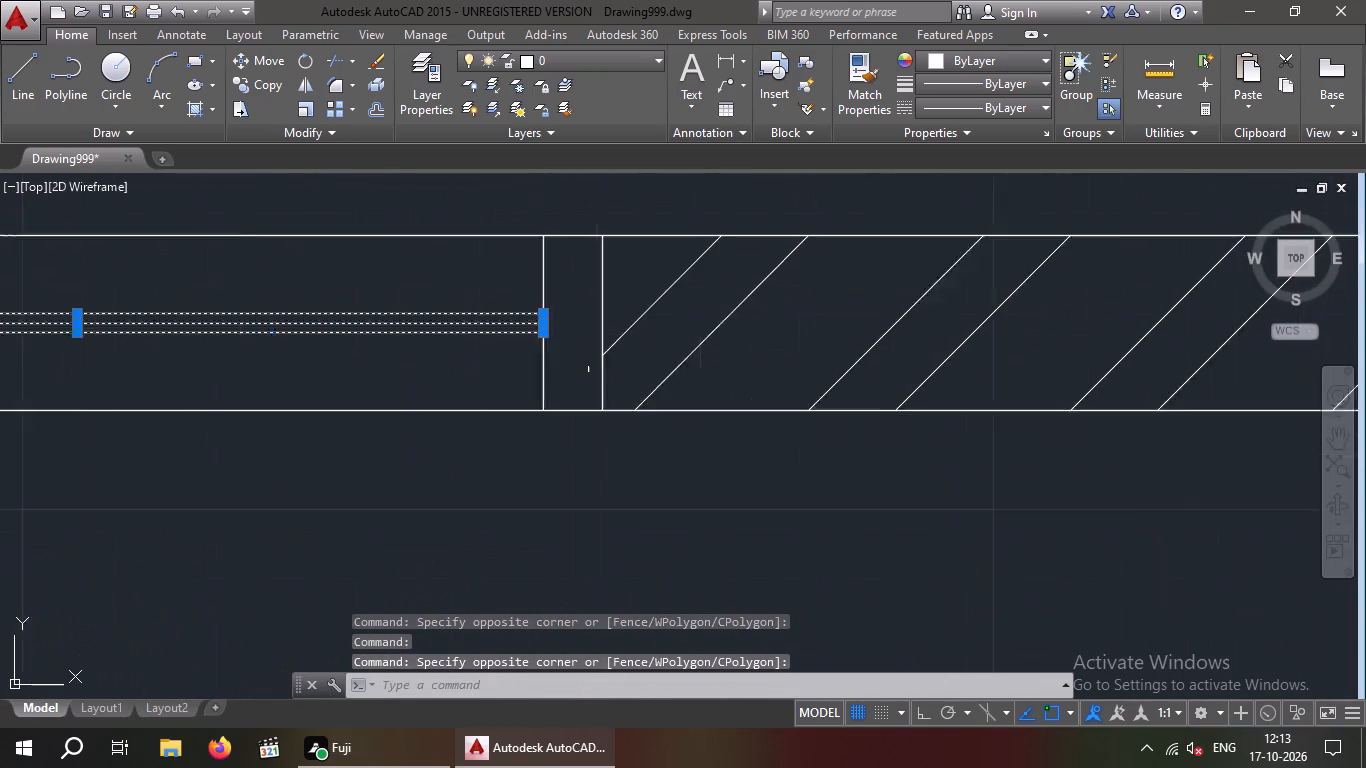
{"action": "scroll", "coordinate": [591, 369], "scroll_direction": "up", "scroll_amount": 2}
{"action": "left_click_drag", "start_coordinate": [623, 375], "coordinate": [602, 378]}
{"action": "left_click_drag", "start_coordinate": [517, 369], "coordinate": [382, 410]}
{"action": "left_click", "coordinate": [341, 413]}
{"action": "scroll", "coordinate": [374, 398], "scroll_direction": "down", "scroll_amount": 4}
{"action": "middle_click_drag", "start_coordinate": [385, 466], "coordinate": [512, 475]}
{"action": "scroll", "coordinate": [545, 470], "scroll_direction": "down", "scroll_amount": 3}
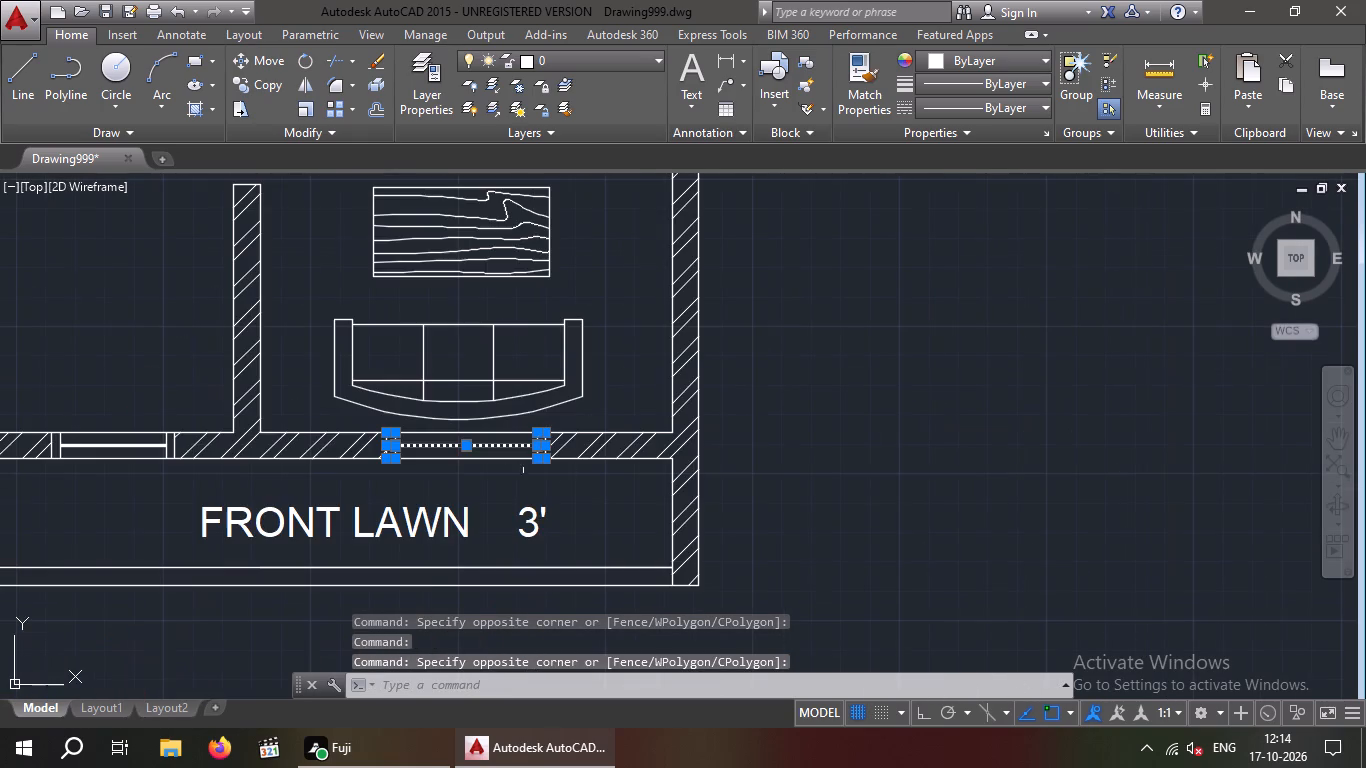
{"action": "left_click", "coordinate": [1007, 63]}
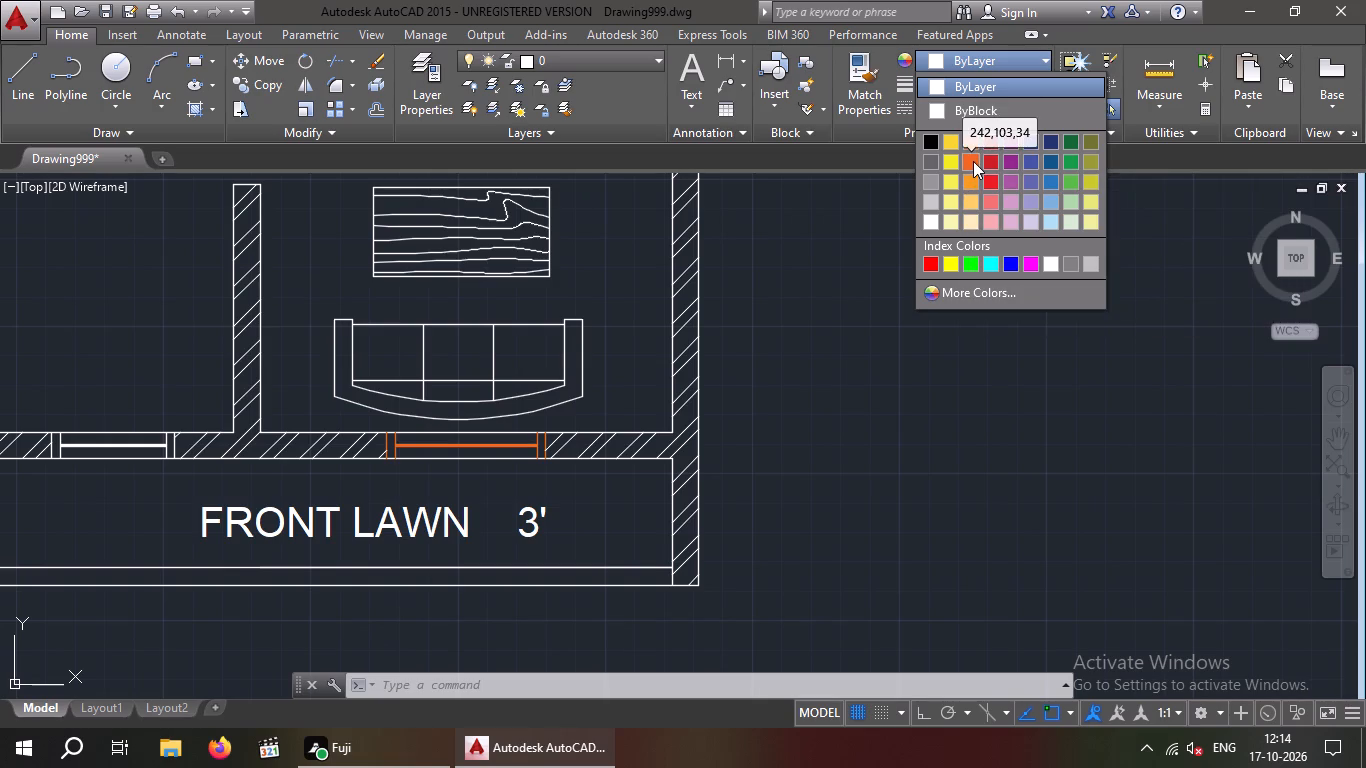
{"action": "left_click", "coordinate": [972, 176]}
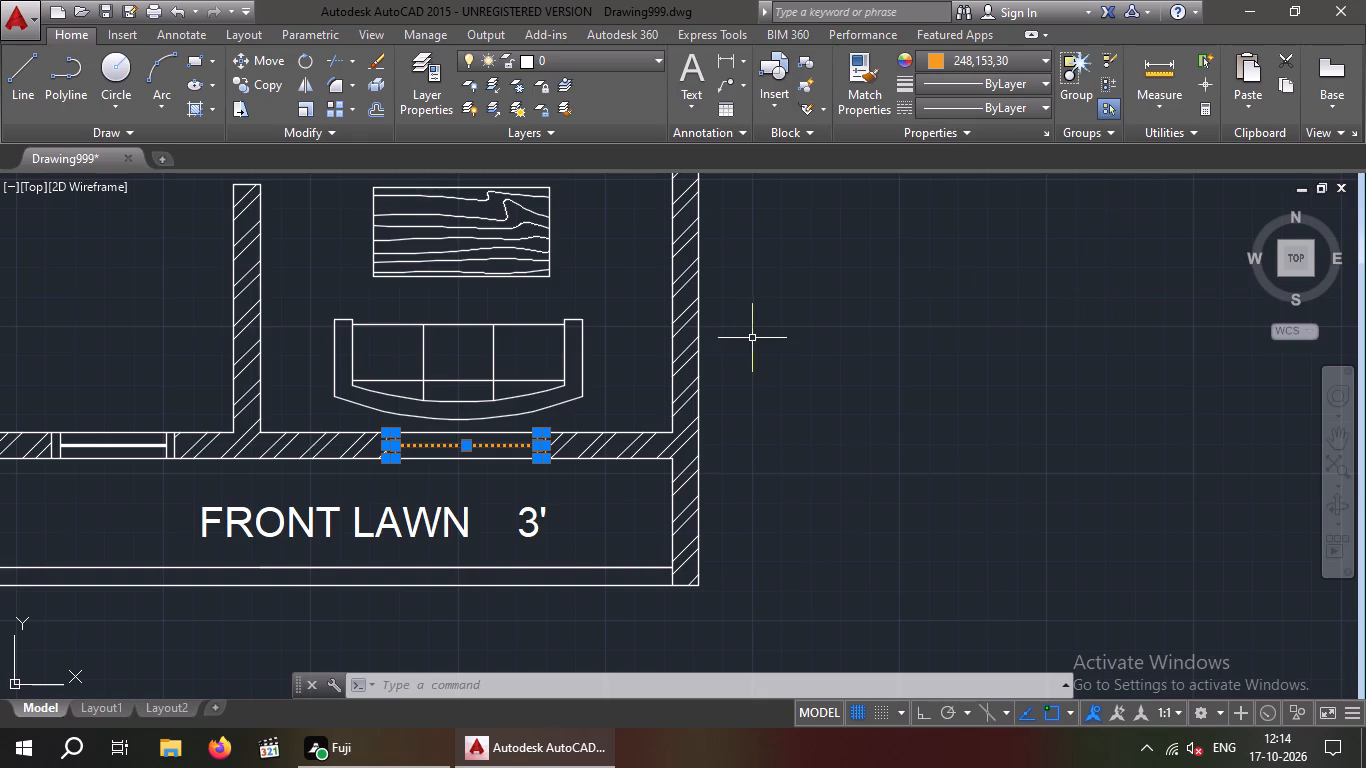
{"action": "key", "text": "Escape"}
Select all frame and glazing lines of the front-lawn window in the passage beside the drawing room.
{"action": "scroll", "coordinate": [764, 334], "scroll_direction": "down", "scroll_amount": 3}
{"action": "middle_click_drag", "start_coordinate": [789, 363], "coordinate": [789, 384]}
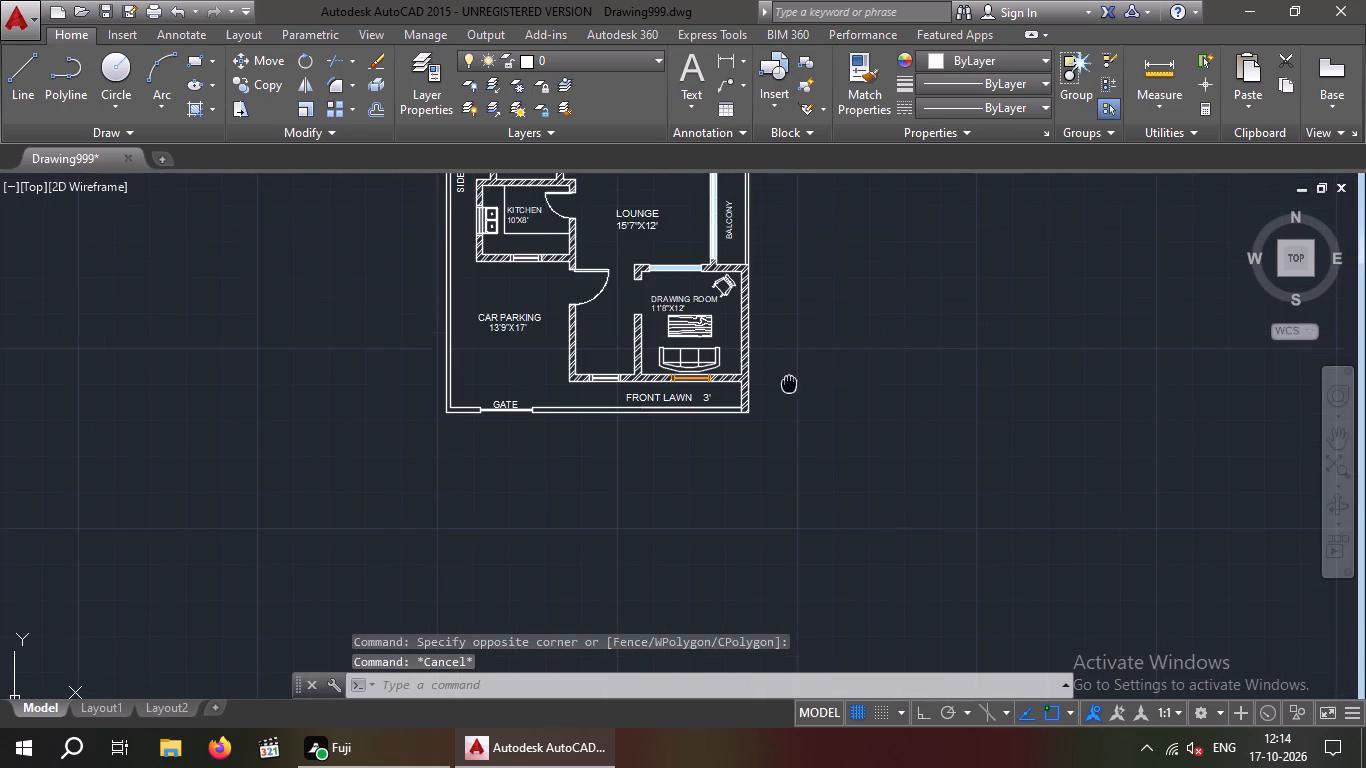
{"action": "middle_click_drag", "start_coordinate": [789, 384], "coordinate": [766, 477]}
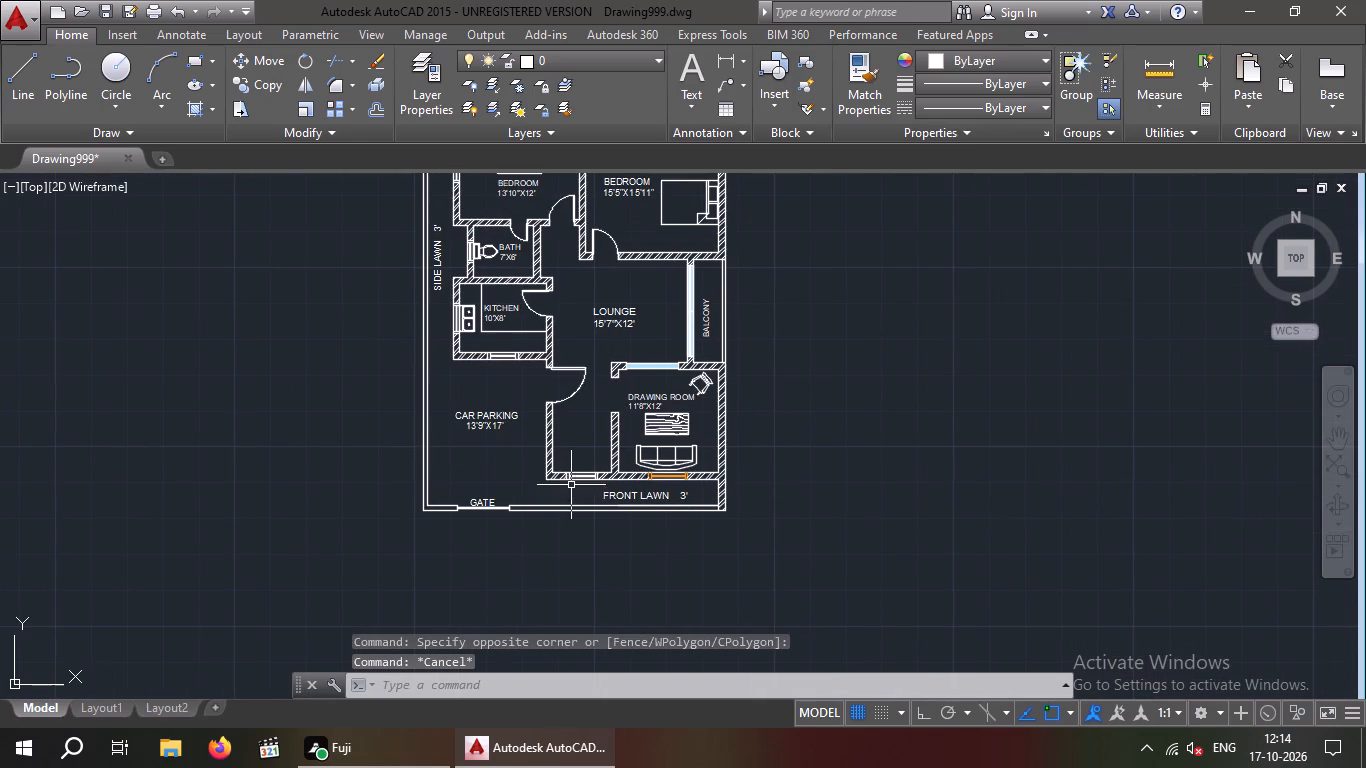
{"action": "scroll", "coordinate": [571, 485], "scroll_direction": "up", "scroll_amount": 7}
{"action": "scroll", "coordinate": [573, 479], "scroll_direction": "down", "scroll_amount": 1}
{"action": "right_click_drag", "start_coordinate": [495, 470], "coordinate": [469, 470]}
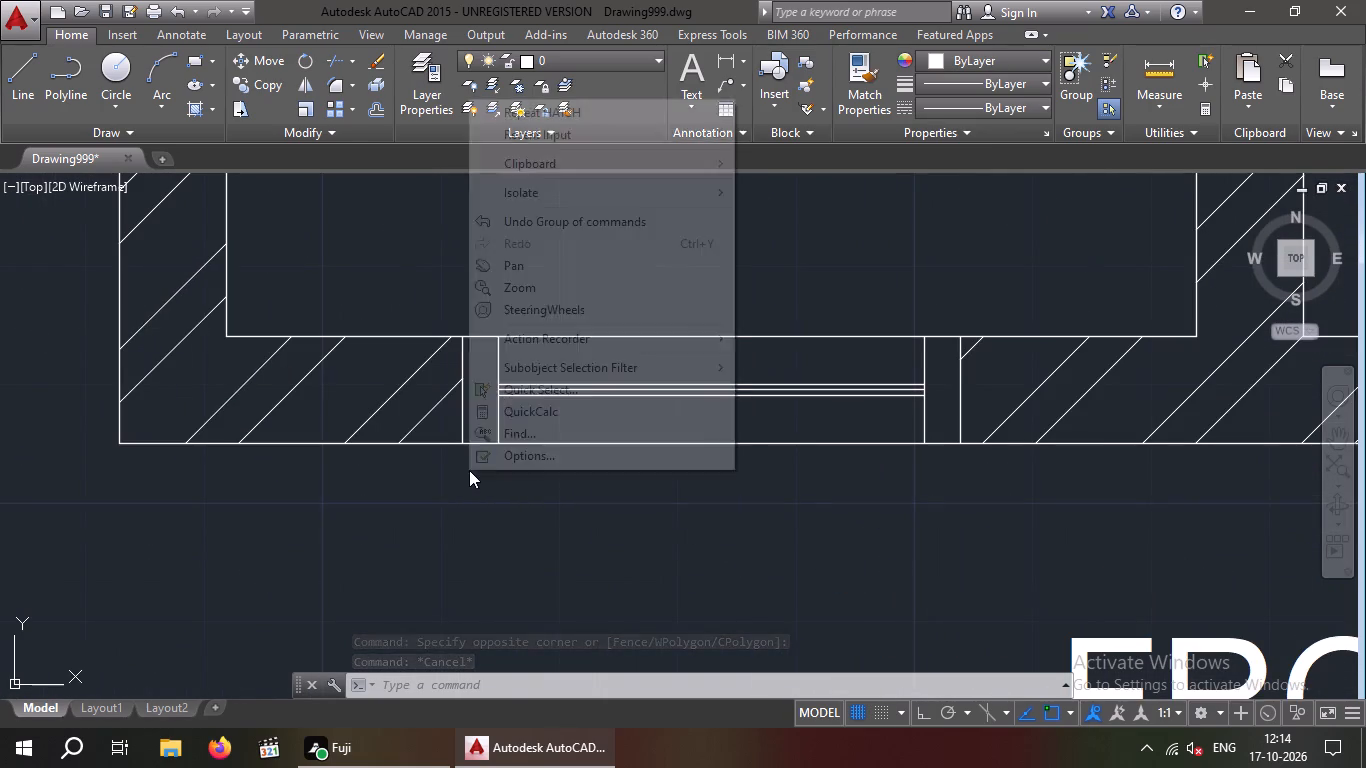
{"action": "key", "text": "Escape"}
{"action": "scroll", "coordinate": [467, 465], "scroll_direction": "up", "scroll_amount": 3}
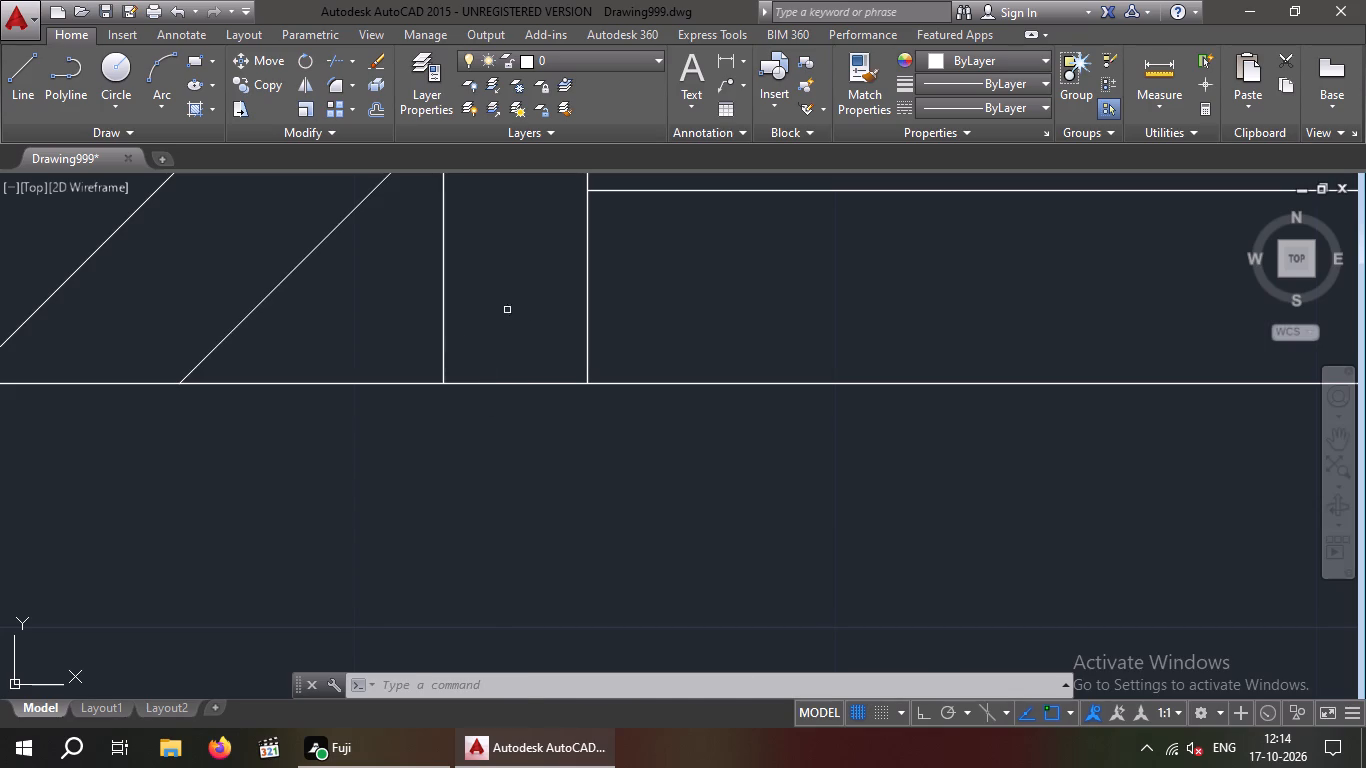
{"action": "left_click_drag", "start_coordinate": [507, 309], "coordinate": [469, 330]}
{"action": "left_click", "coordinate": [418, 344]}
{"action": "middle_click_drag", "start_coordinate": [728, 330], "coordinate": [667, 499]}
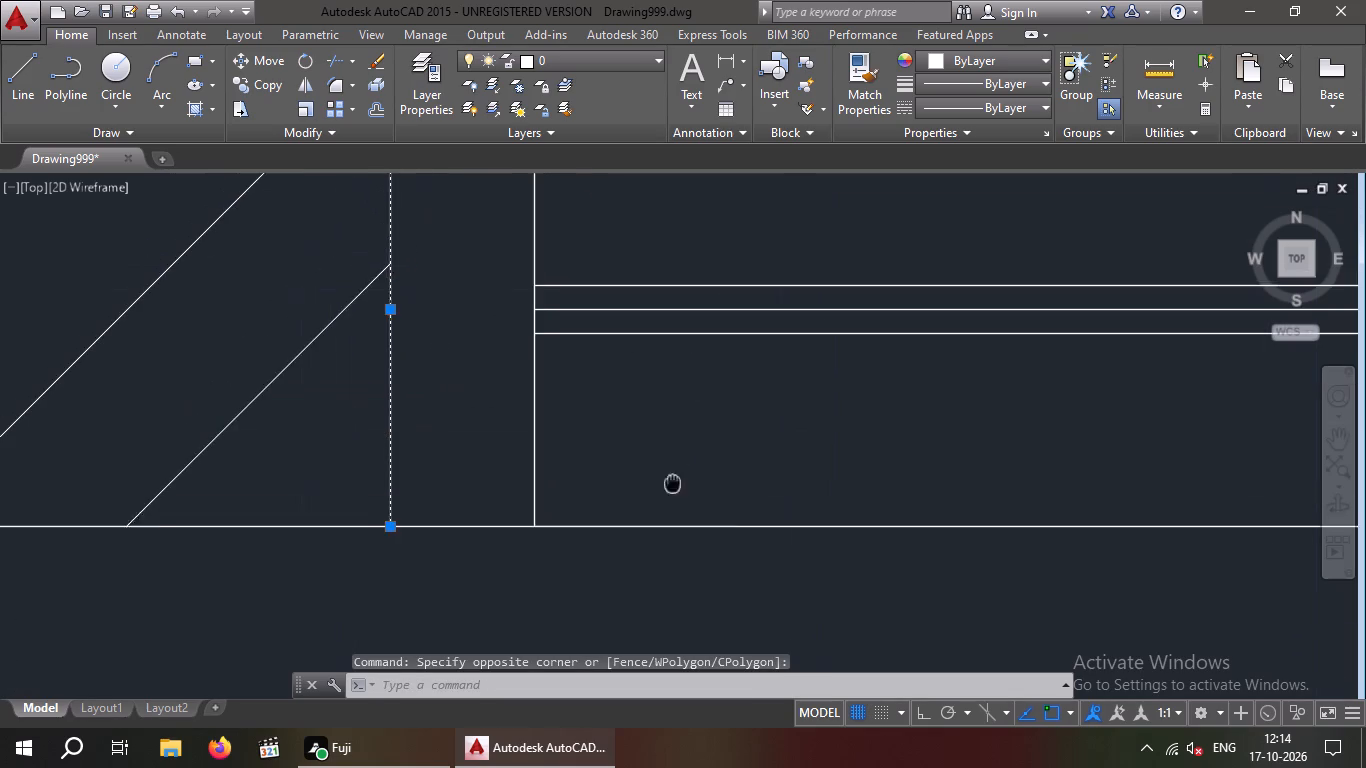
{"action": "left_click_drag", "start_coordinate": [722, 446], "coordinate": [679, 471]}
{"action": "left_click", "coordinate": [504, 290]}
{"action": "scroll", "coordinate": [595, 301], "scroll_direction": "down", "scroll_amount": 2}
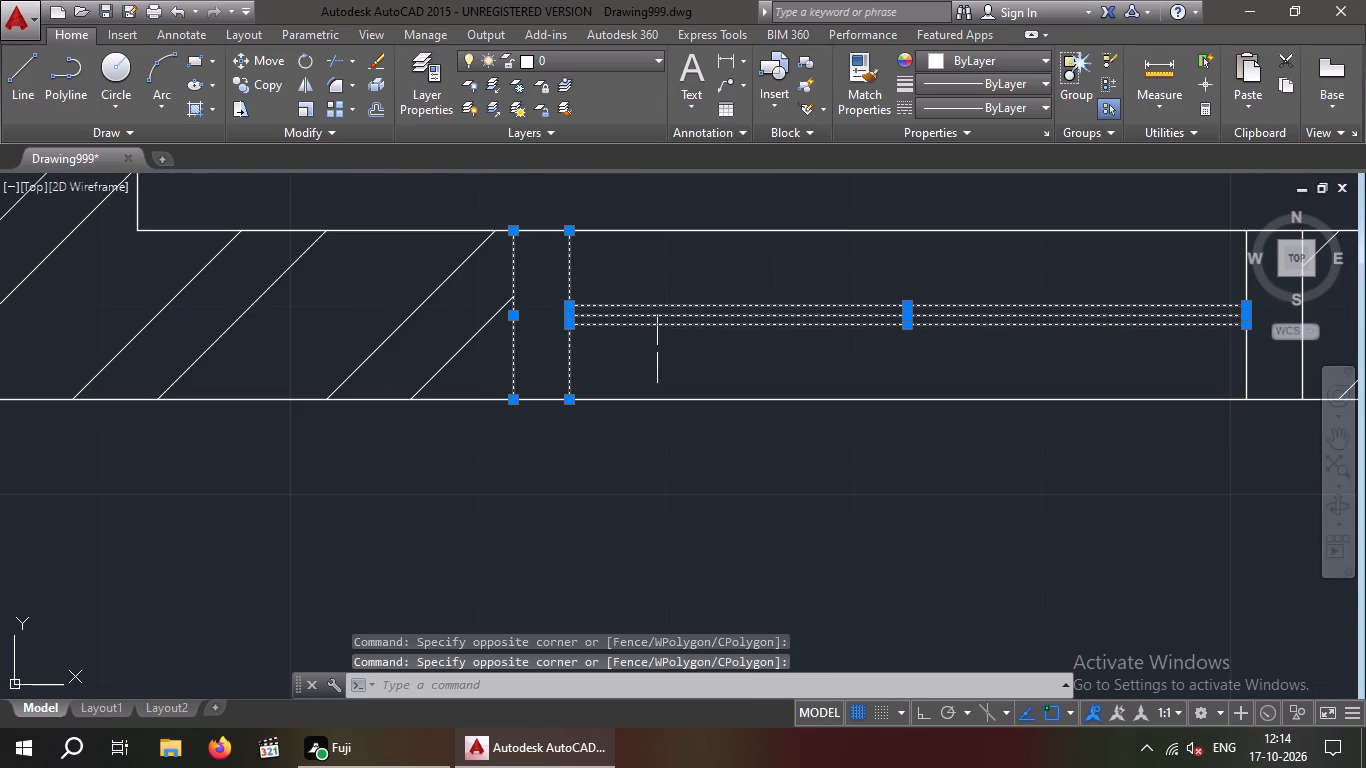
{"action": "middle_click_drag", "start_coordinate": [886, 370], "coordinate": [308, 417]}
{"action": "scroll", "coordinate": [691, 452], "scroll_direction": "up", "scroll_amount": 3}
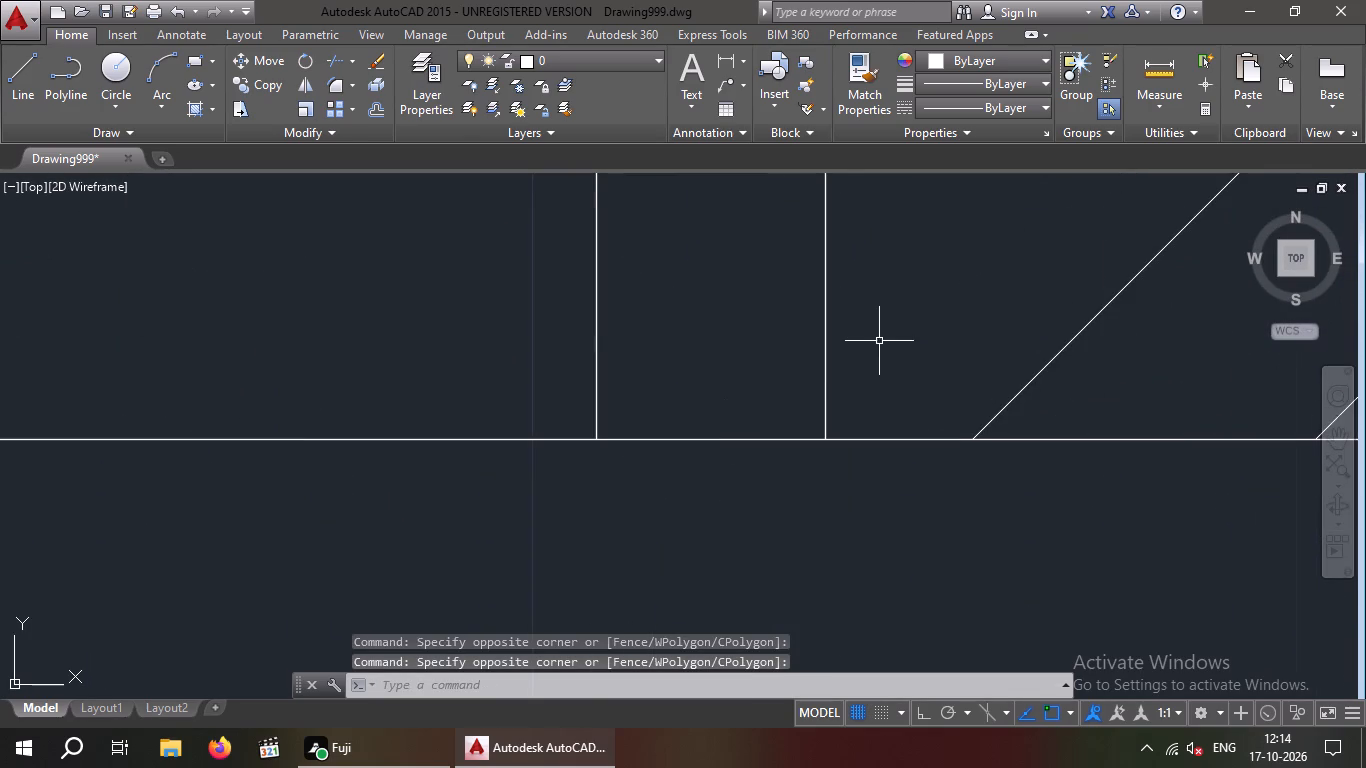
{"action": "left_click_drag", "start_coordinate": [879, 335], "coordinate": [812, 357]}
{"action": "left_click", "coordinate": [556, 382]}
{"action": "scroll", "coordinate": [569, 379], "scroll_direction": "down", "scroll_amount": 4}
{"action": "middle_click_drag", "start_coordinate": [574, 503], "coordinate": [647, 541]}
{"action": "scroll", "coordinate": [647, 541], "scroll_direction": "down", "scroll_amount": 3}
{"action": "middle_click_drag", "start_coordinate": [628, 513], "coordinate": [521, 642]}
{"action": "scroll", "coordinate": [551, 446], "scroll_direction": "down", "scroll_amount": 2}
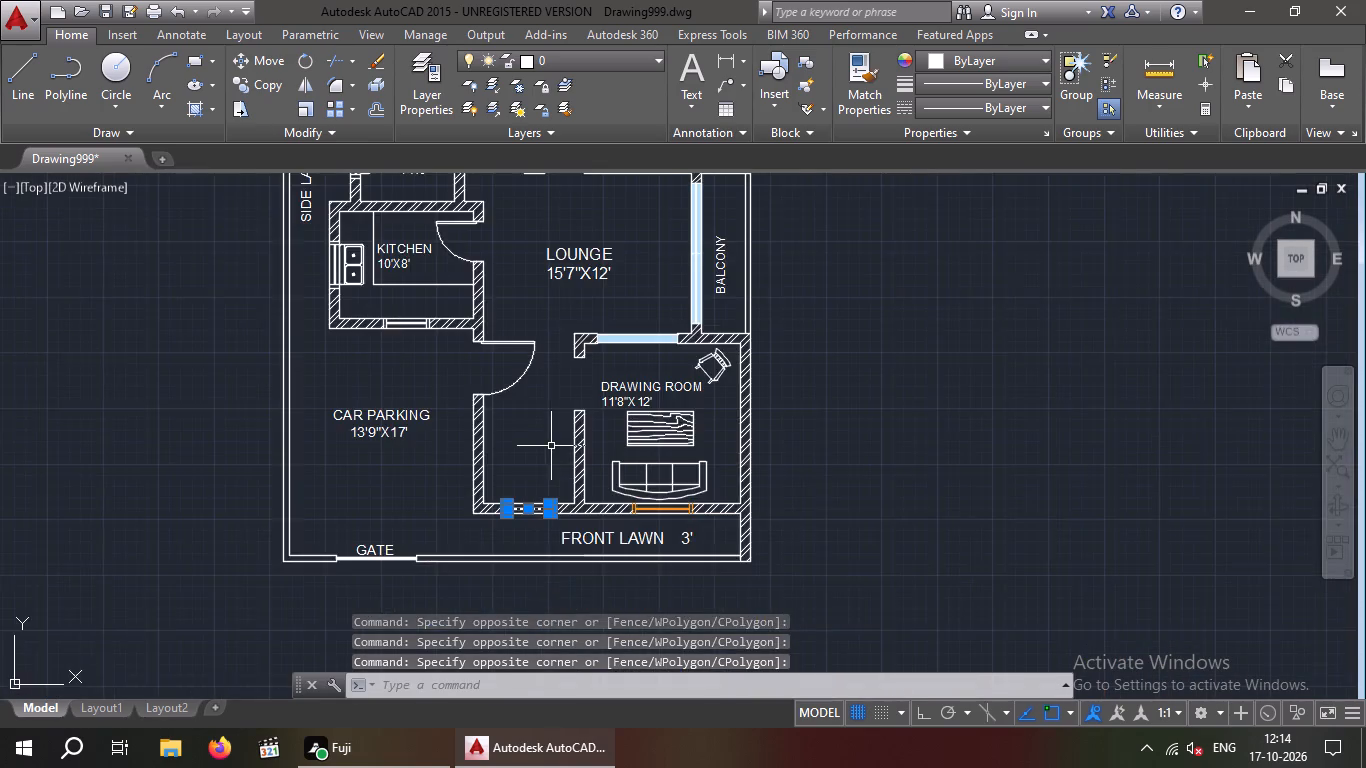
Add all frame and glazing lines of the window between the kitchen and car parking to the selection.
{"action": "middle_click_drag", "start_coordinate": [557, 447], "coordinate": [588, 543]}
{"action": "scroll", "coordinate": [426, 420], "scroll_direction": "up", "scroll_amount": 5}
{"action": "scroll", "coordinate": [337, 433], "scroll_direction": "up", "scroll_amount": 2}
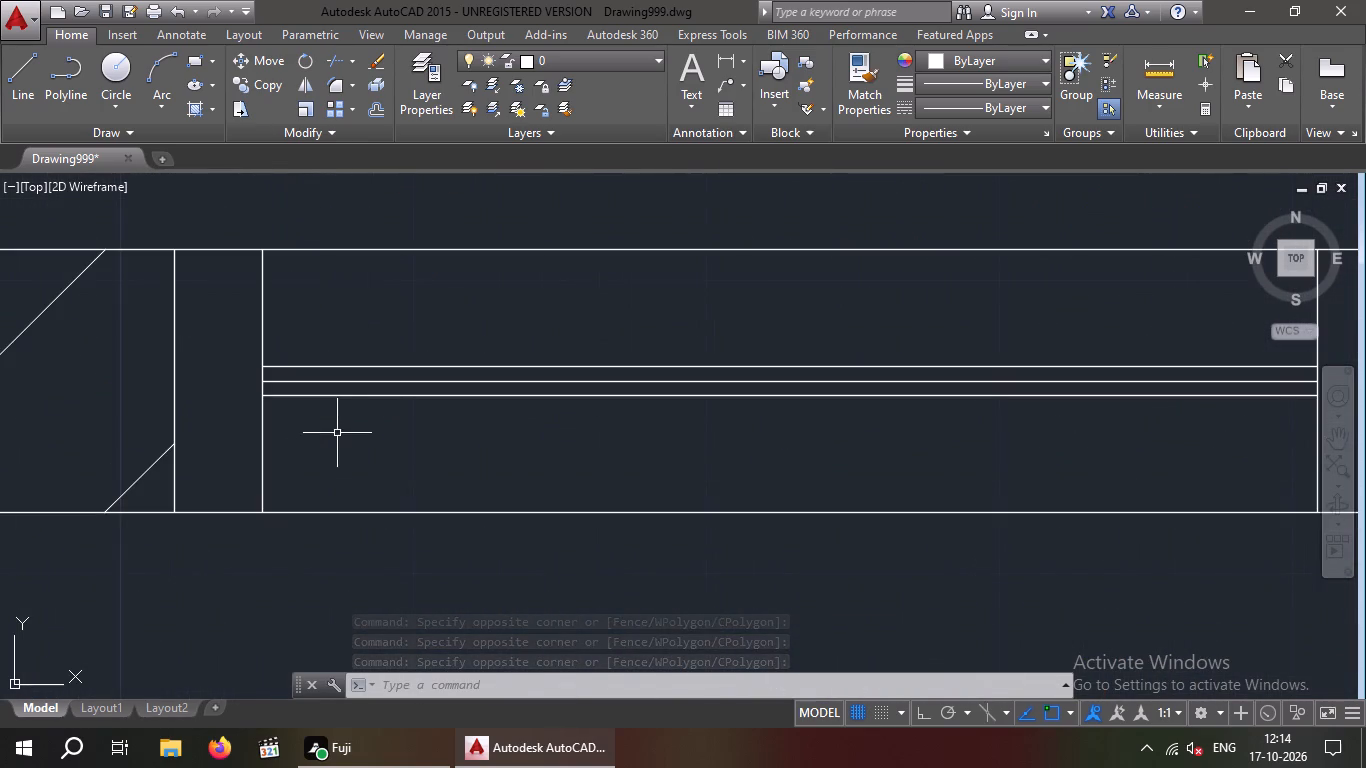
{"action": "left_click_drag", "start_coordinate": [338, 291], "coordinate": [267, 318]}
{"action": "left_click", "coordinate": [152, 337]}
{"action": "left_click_drag", "start_coordinate": [509, 495], "coordinate": [422, 448]}
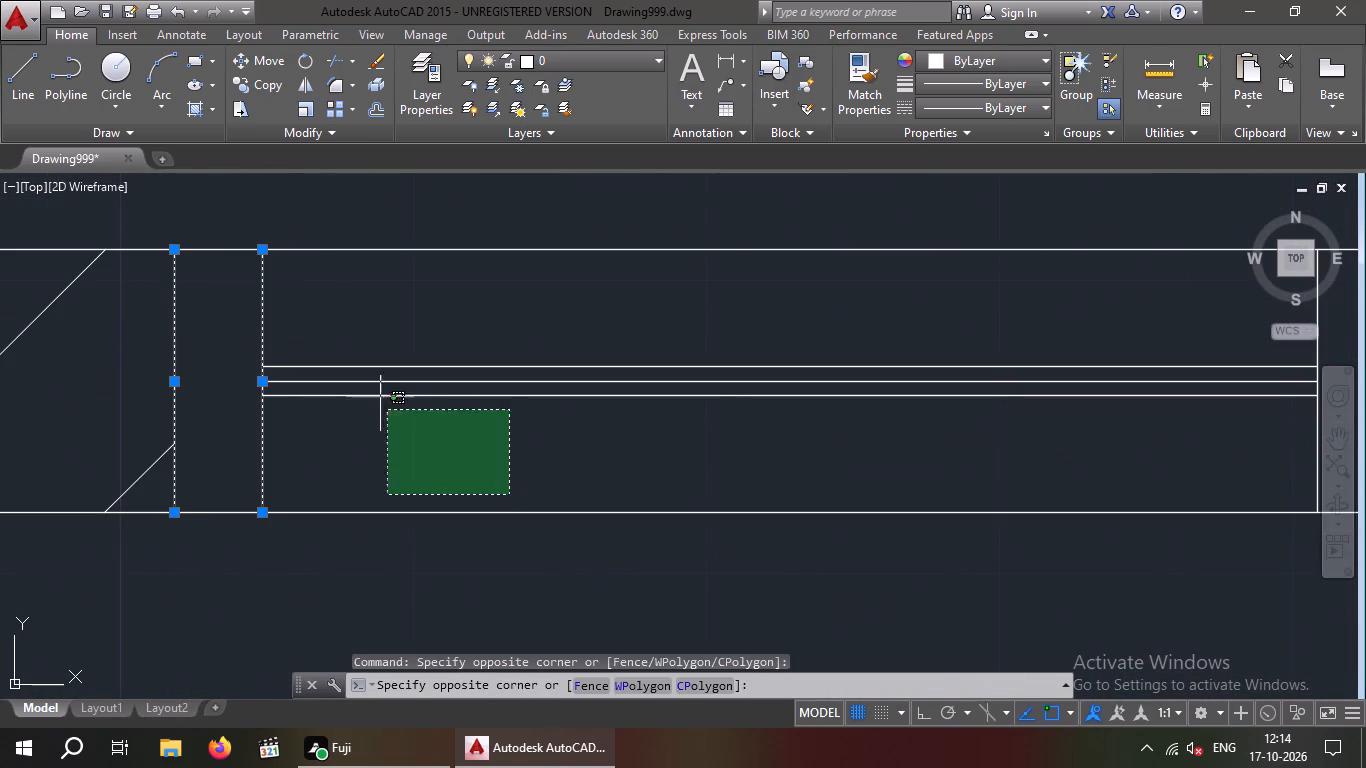
{"action": "left_click_drag", "start_coordinate": [329, 289], "coordinate": [333, 301]}
{"action": "scroll", "coordinate": [433, 359], "scroll_direction": "down", "scroll_amount": 3}
{"action": "scroll", "coordinate": [686, 384], "scroll_direction": "up", "scroll_amount": 4}
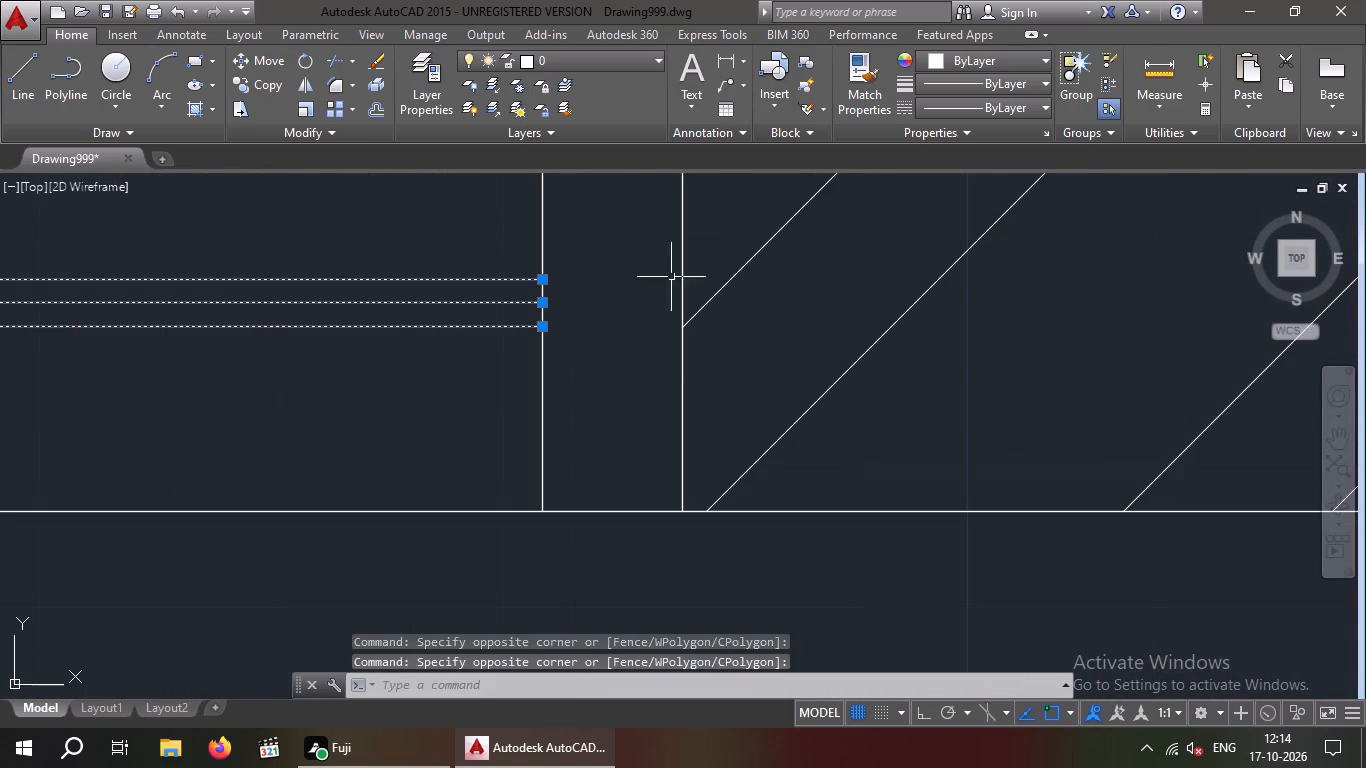
{"action": "left_click_drag", "start_coordinate": [713, 218], "coordinate": [635, 232]}
{"action": "left_click", "coordinate": [507, 243]}
{"action": "scroll", "coordinate": [513, 263], "scroll_direction": "down", "scroll_amount": 4}
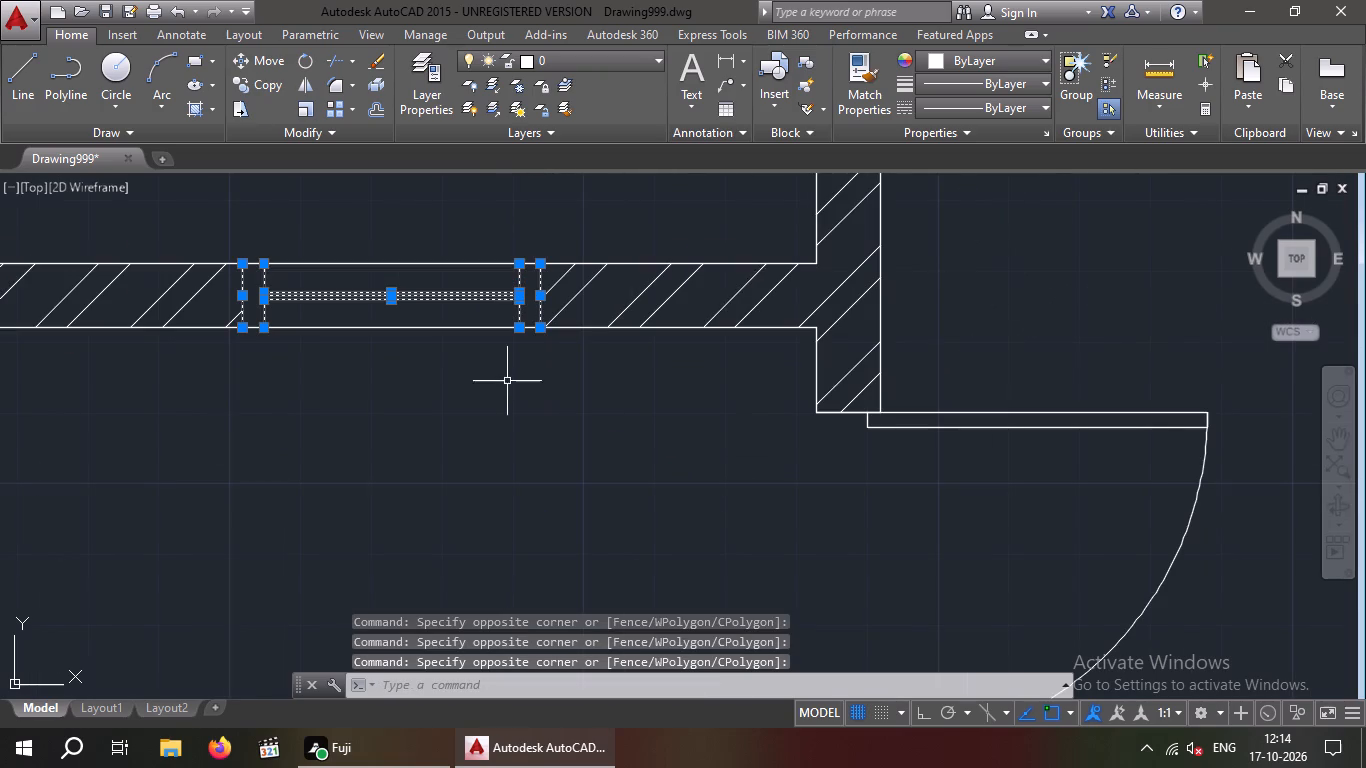
Add all frame and glazing lines of the kitchen window behind the sink to the selection.
{"action": "scroll", "coordinate": [441, 389], "scroll_direction": "down", "scroll_amount": 4}
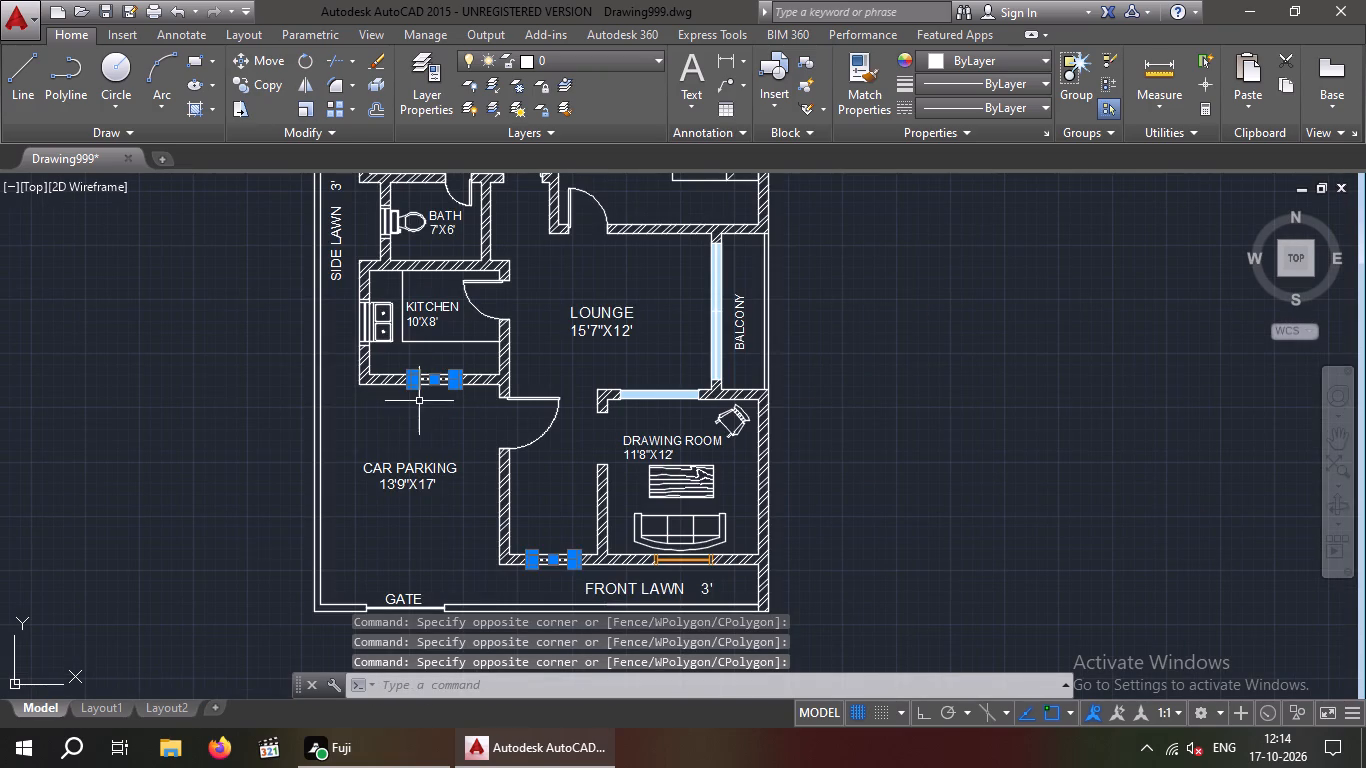
{"action": "scroll", "coordinate": [361, 339], "scroll_direction": "up", "scroll_amount": 8}
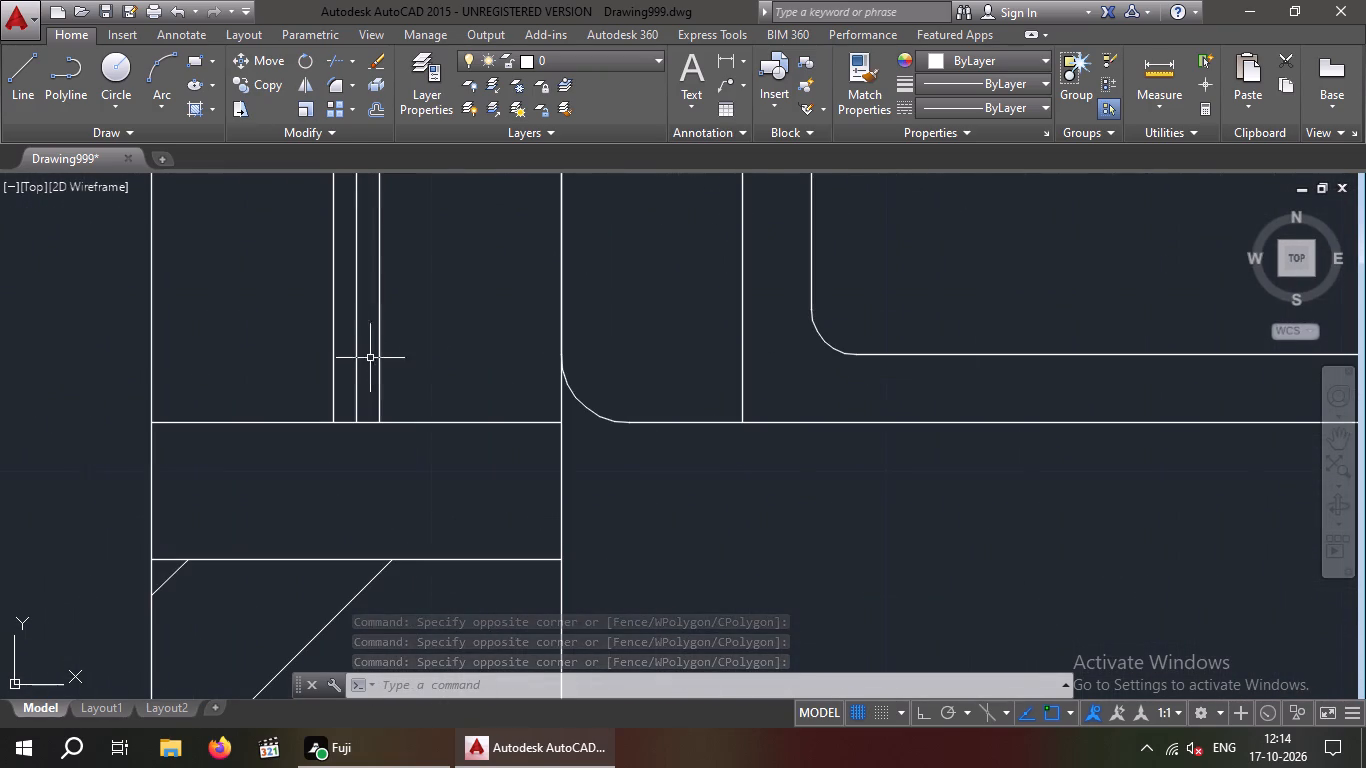
{"action": "left_click_drag", "start_coordinate": [487, 585], "coordinate": [459, 530]}
{"action": "left_click", "coordinate": [450, 373]}
{"action": "left_click_drag", "start_coordinate": [466, 343], "coordinate": [466, 345]}
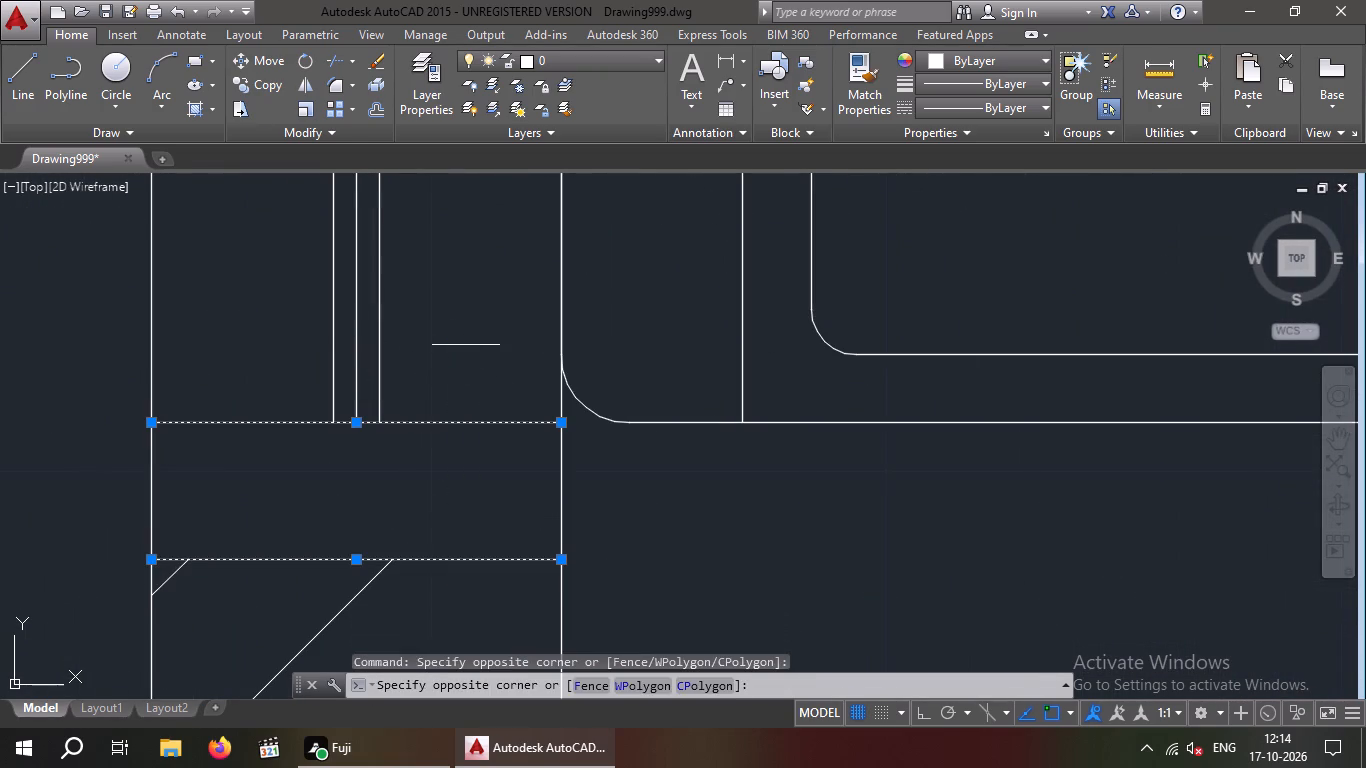
{"action": "left_click_drag", "start_coordinate": [466, 345], "coordinate": [401, 353]}
{"action": "left_click", "coordinate": [318, 330]}
{"action": "scroll", "coordinate": [356, 328], "scroll_direction": "down", "scroll_amount": 4}
{"action": "middle_click_drag", "start_coordinate": [377, 311], "coordinate": [355, 560]}
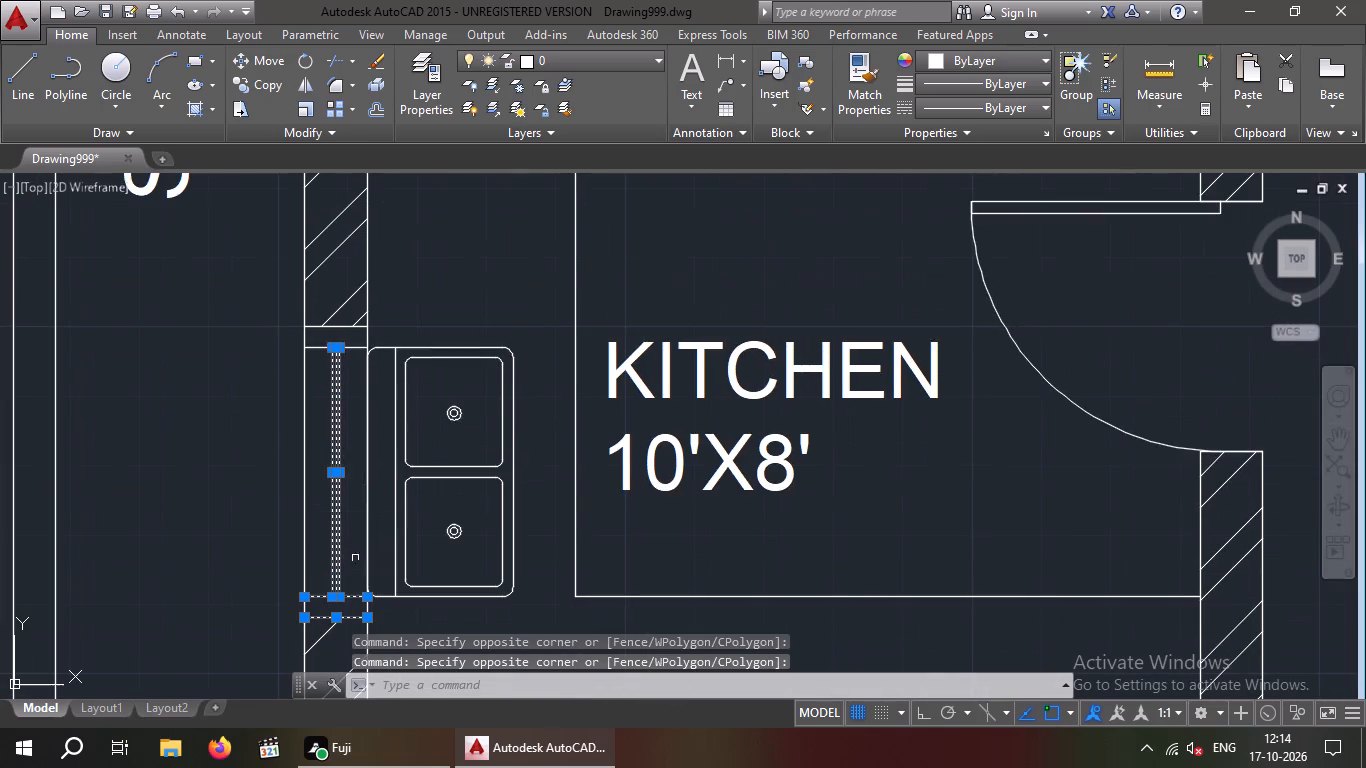
{"action": "scroll", "coordinate": [319, 336], "scroll_direction": "up", "scroll_amount": 5}
{"action": "left_click_drag", "start_coordinate": [269, 472], "coordinate": [255, 460]}
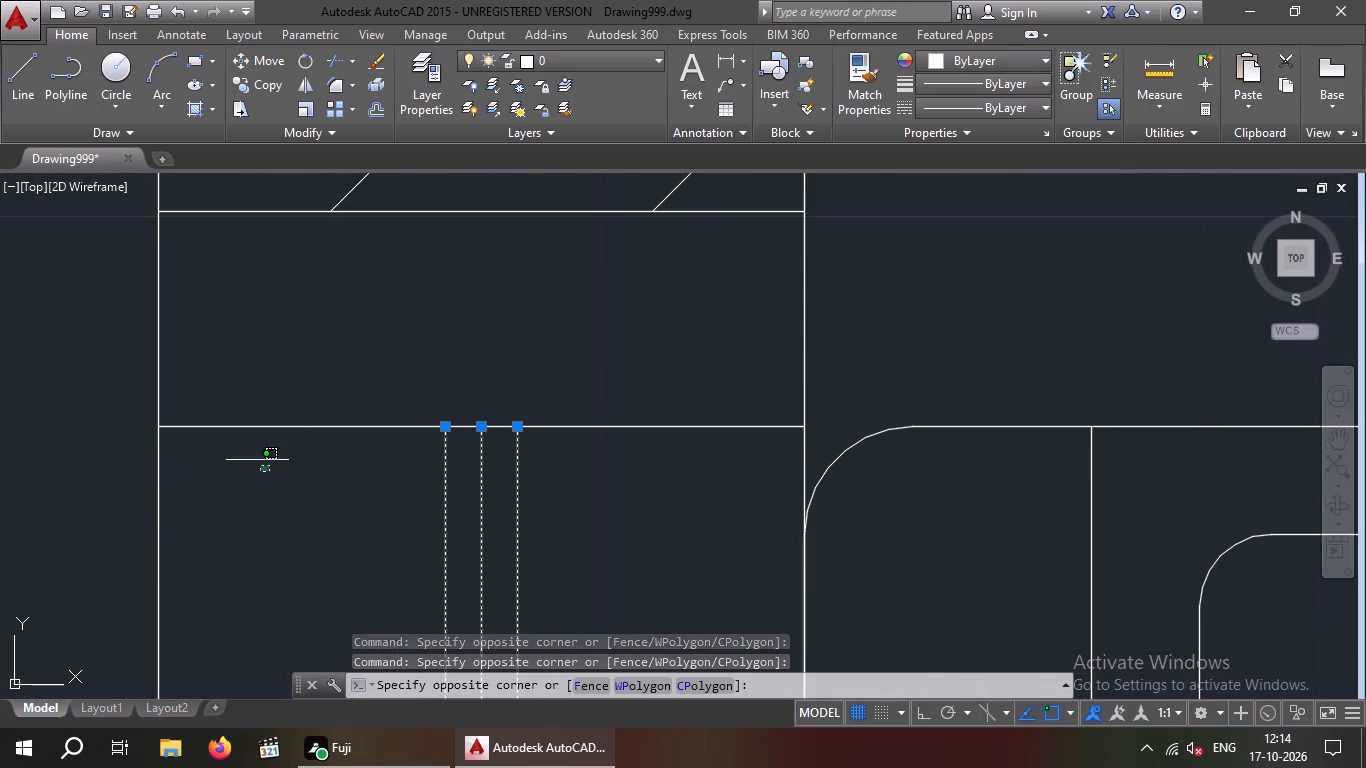
{"action": "left_click_drag", "start_coordinate": [255, 460], "coordinate": [241, 438]}
{"action": "left_click", "coordinate": [218, 332]}
{"action": "left_click", "coordinate": [257, 309]}
{"action": "left_click", "coordinate": [211, 202]}
{"action": "scroll", "coordinate": [232, 256], "scroll_direction": "down", "scroll_amount": 5}
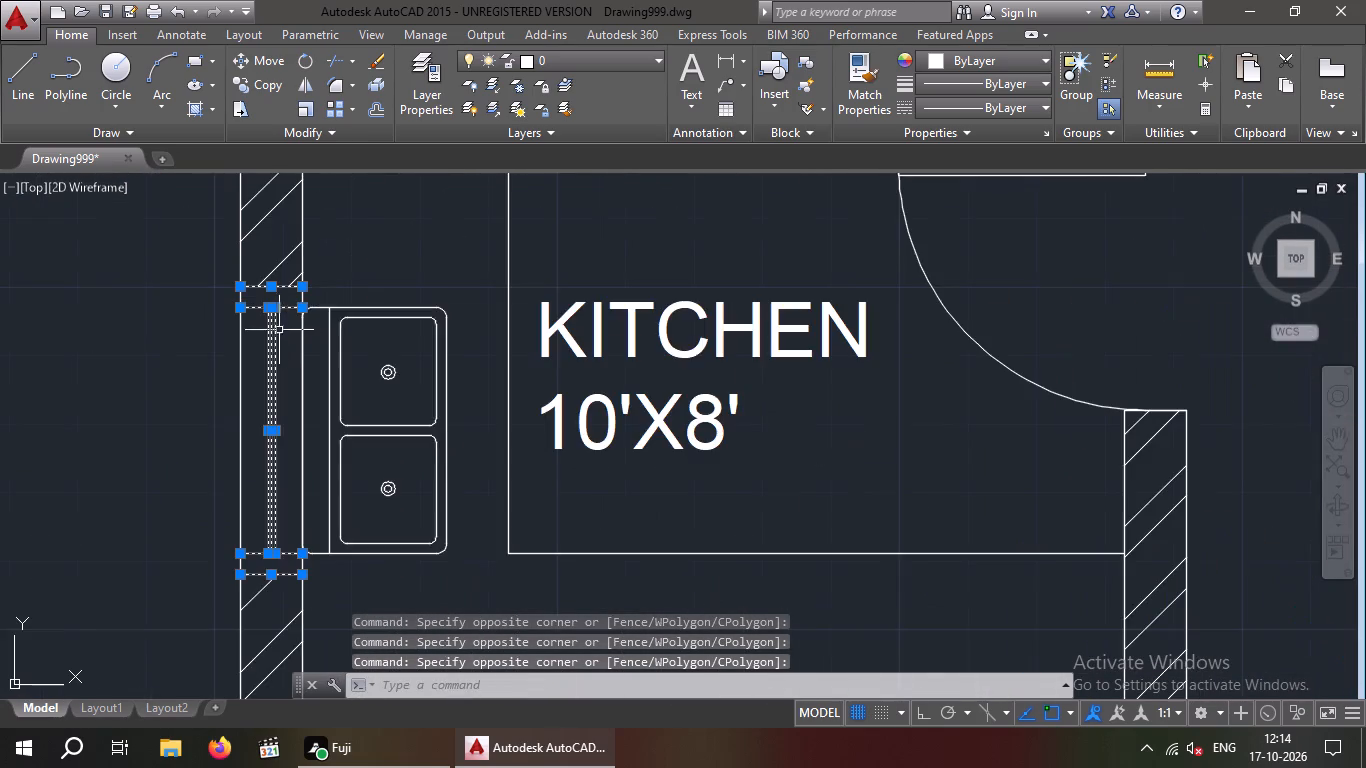
Add all frame and glazing lines of the side-lawn window in the 7'X6' bath to the selection.
{"action": "scroll", "coordinate": [391, 273], "scroll_direction": "down", "scroll_amount": 3}
{"action": "middle_click_drag", "start_coordinate": [1069, 311], "coordinate": [1069, 318]}
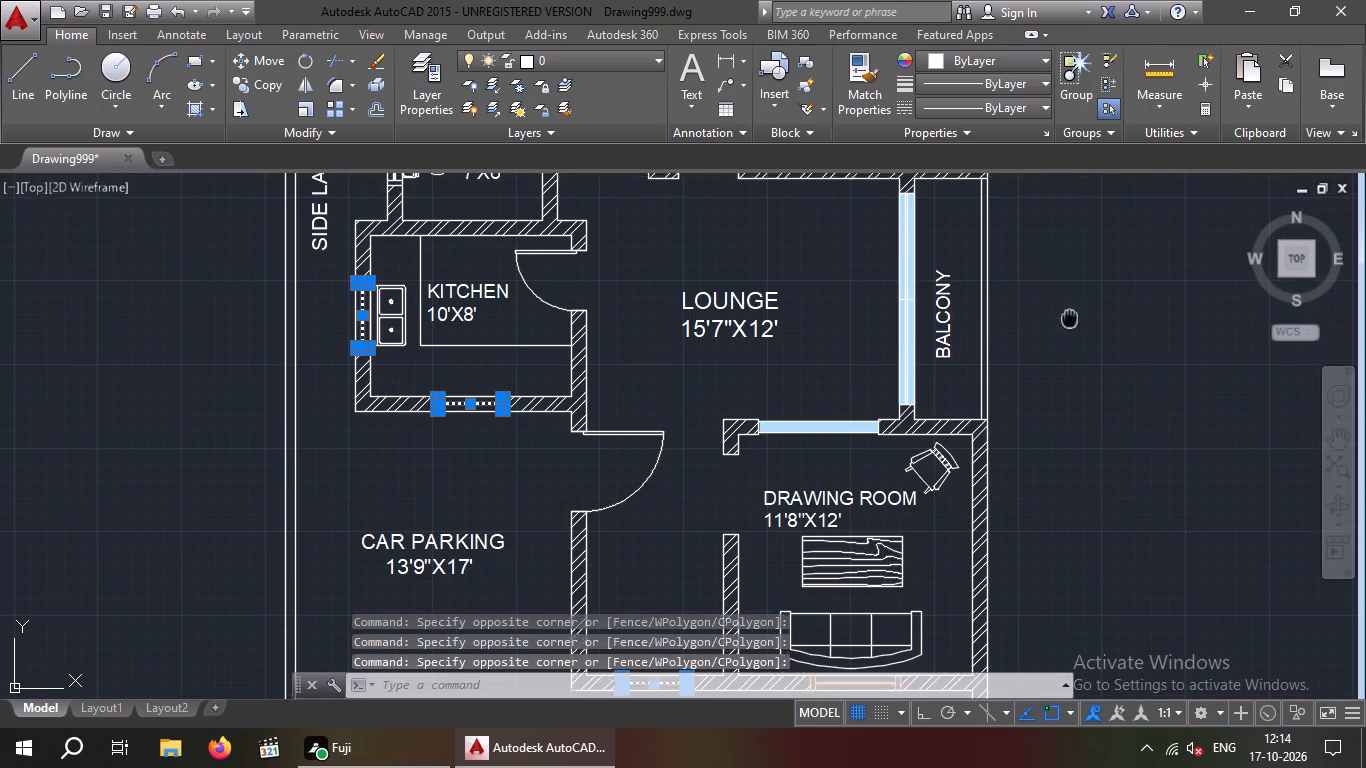
{"action": "middle_click_drag", "start_coordinate": [1069, 318], "coordinate": [864, 589]}
{"action": "right_click_drag", "start_coordinate": [1043, 396], "coordinate": [867, 586]}
{"action": "middle_click_drag", "start_coordinate": [881, 406], "coordinate": [888, 567]}
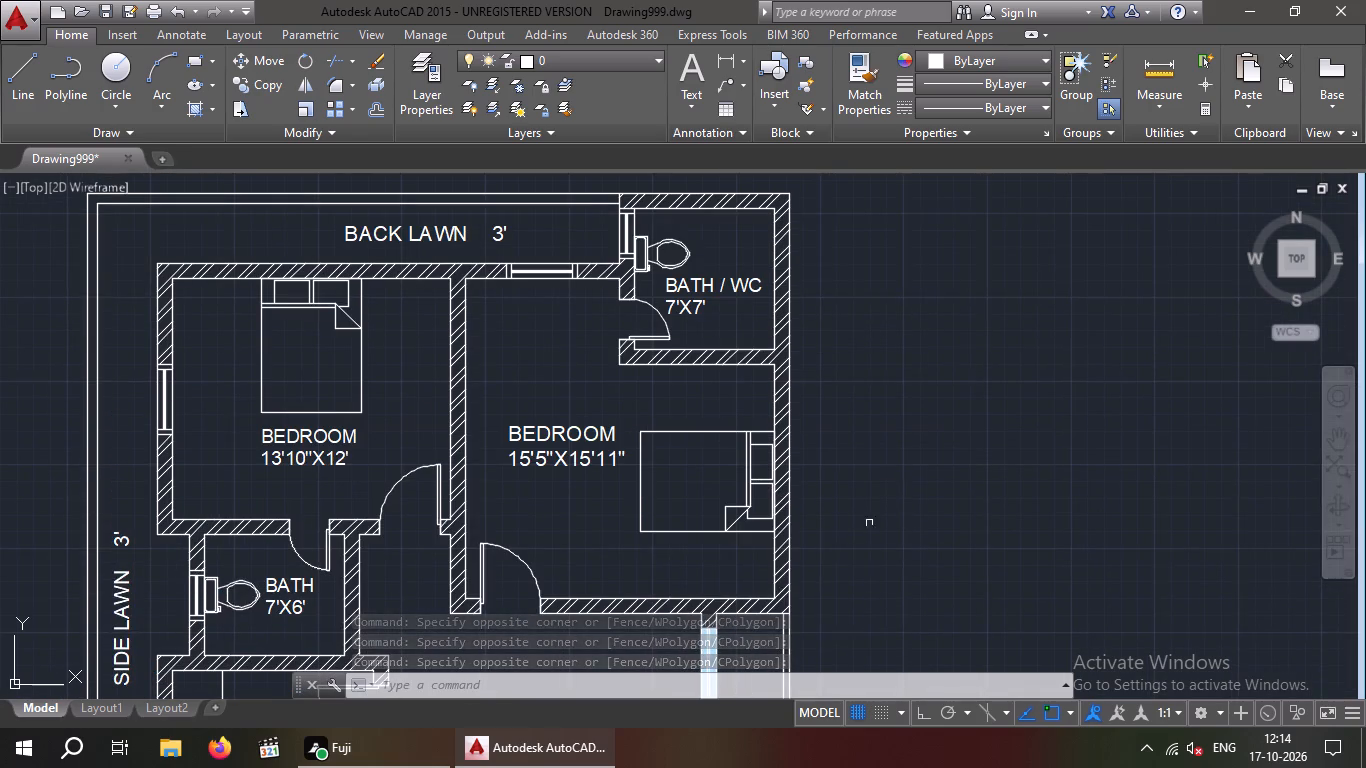
{"action": "middle_click_drag", "start_coordinate": [907, 505], "coordinate": [1110, 348]}
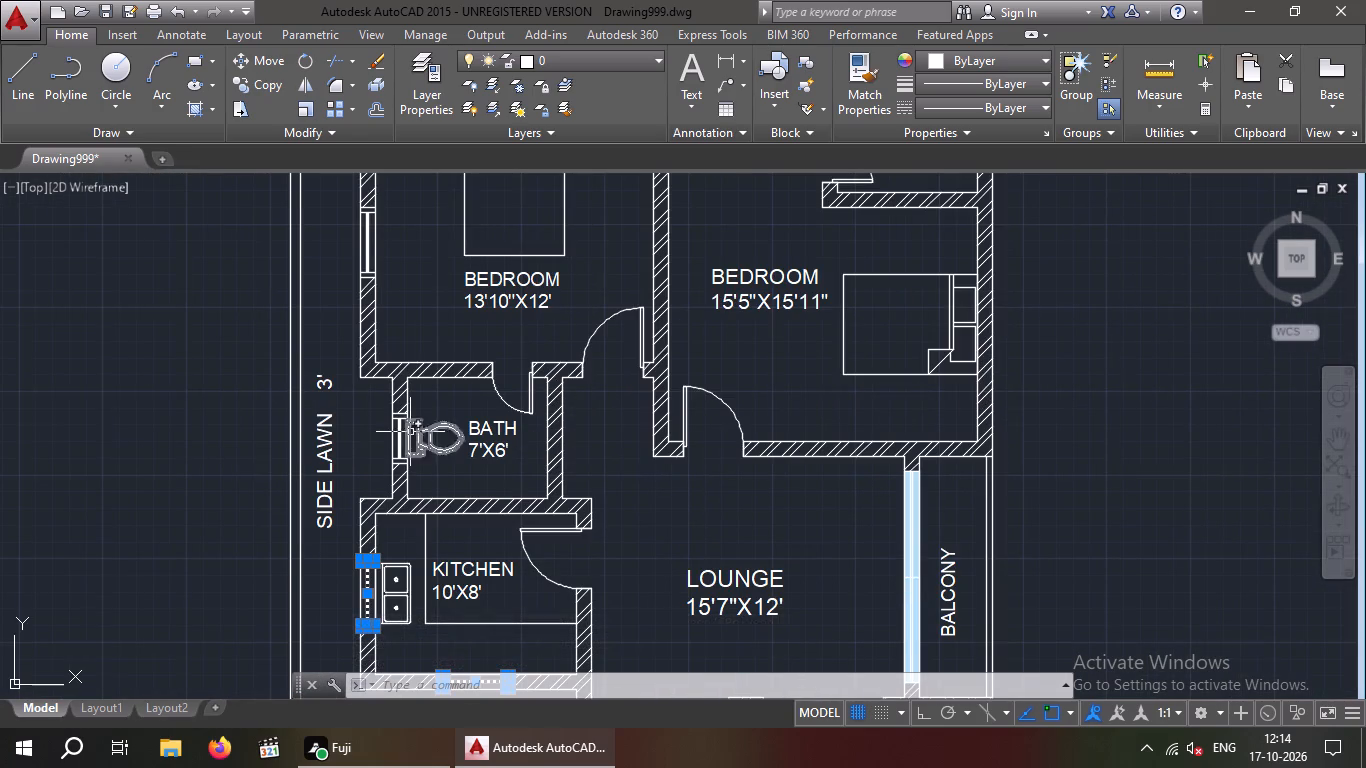
{"action": "scroll", "coordinate": [410, 432], "scroll_direction": "up", "scroll_amount": 4}
{"action": "middle_click_drag", "start_coordinate": [313, 496], "coordinate": [399, 404]}
{"action": "scroll", "coordinate": [394, 472], "scroll_direction": "up", "scroll_amount": 3}
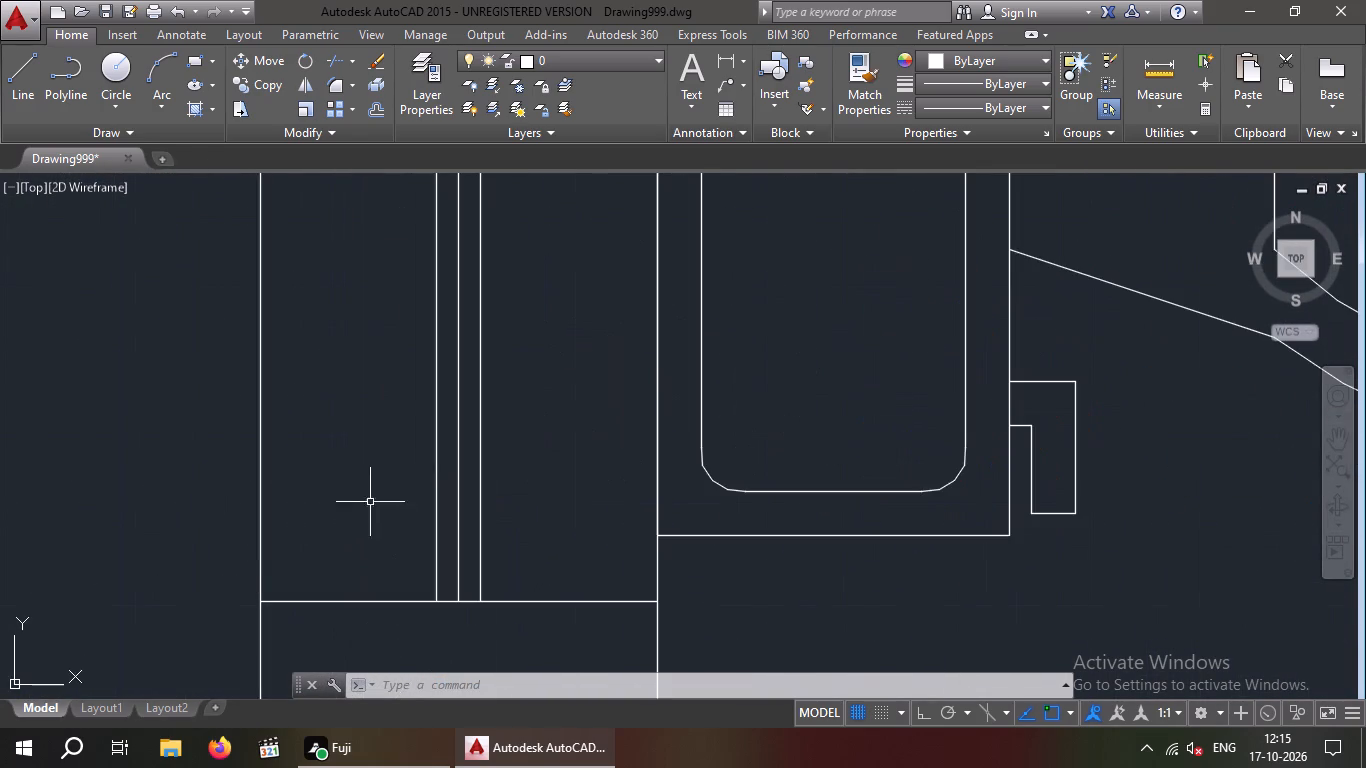
{"action": "middle_click_drag", "start_coordinate": [370, 408], "coordinate": [384, 303]}
{"action": "left_click_drag", "start_coordinate": [341, 645], "coordinate": [317, 596]}
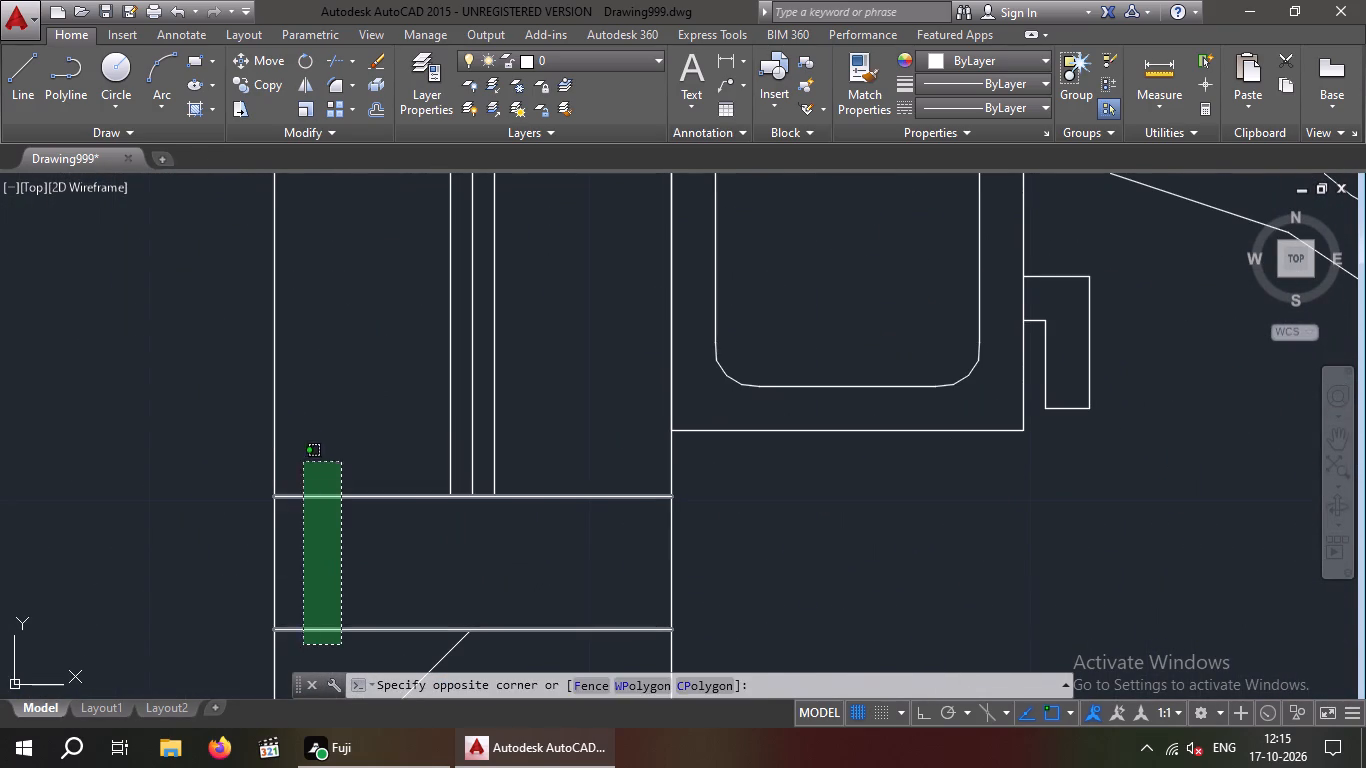
{"action": "left_click", "coordinate": [300, 445]}
{"action": "left_click_drag", "start_coordinate": [557, 341], "coordinate": [457, 418]}
{"action": "left_click", "coordinate": [406, 429]}
{"action": "scroll", "coordinate": [419, 405], "scroll_direction": "down", "scroll_amount": 1}
{"action": "middle_click_drag", "start_coordinate": [419, 403], "coordinate": [422, 733]}
{"action": "scroll", "coordinate": [422, 732], "scroll_direction": "down", "scroll_amount": 1}
{"action": "middle_click_drag", "start_coordinate": [422, 733], "coordinate": [422, 732]}
{"action": "scroll", "coordinate": [424, 398], "scroll_direction": "down", "scroll_amount": 3}
{"action": "scroll", "coordinate": [410, 332], "scroll_direction": "up", "scroll_amount": 4}
{"action": "middle_click_drag", "start_coordinate": [422, 387], "coordinate": [428, 414]}
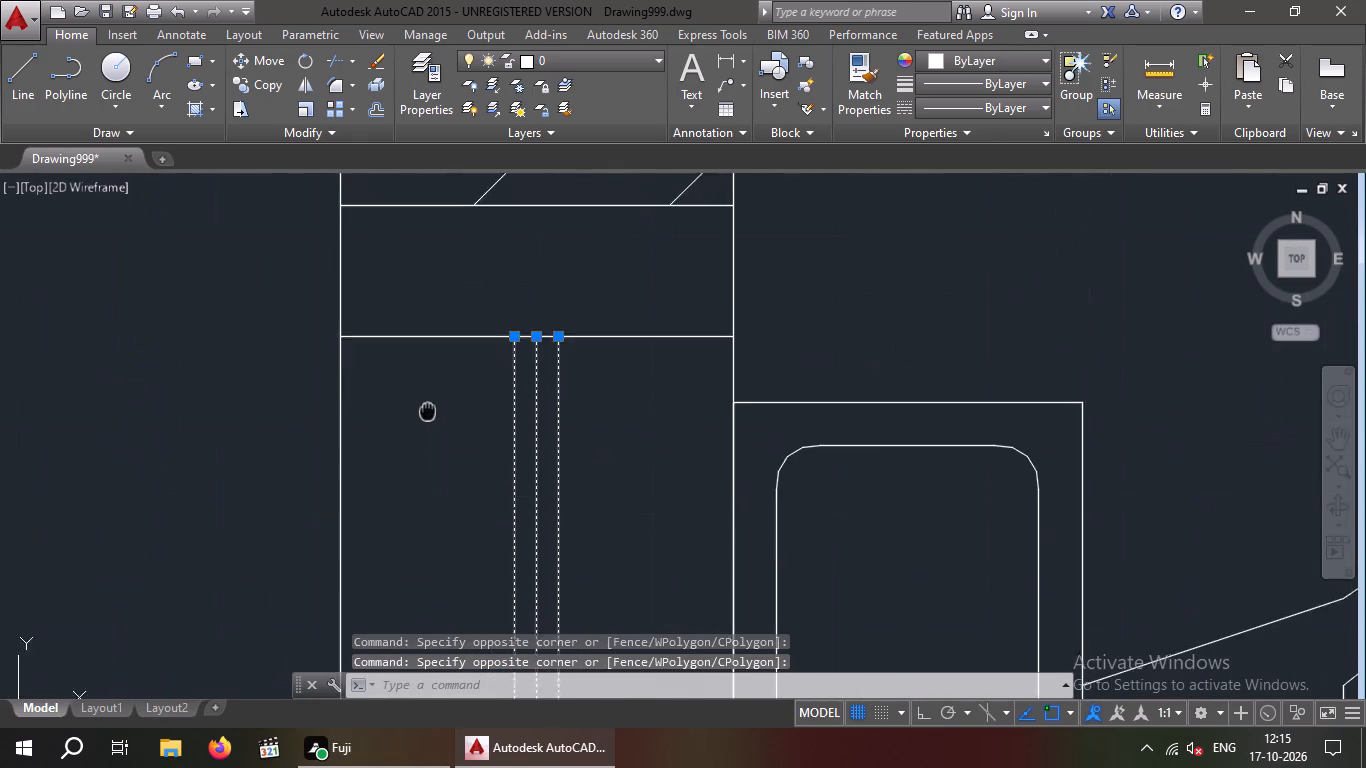
{"action": "middle_click_drag", "start_coordinate": [428, 414], "coordinate": [413, 580]}
{"action": "left_click_drag", "start_coordinate": [408, 562], "coordinate": [383, 540]}
{"action": "left_click", "coordinate": [346, 473]}
{"action": "left_click_drag", "start_coordinate": [381, 447], "coordinate": [368, 424]}
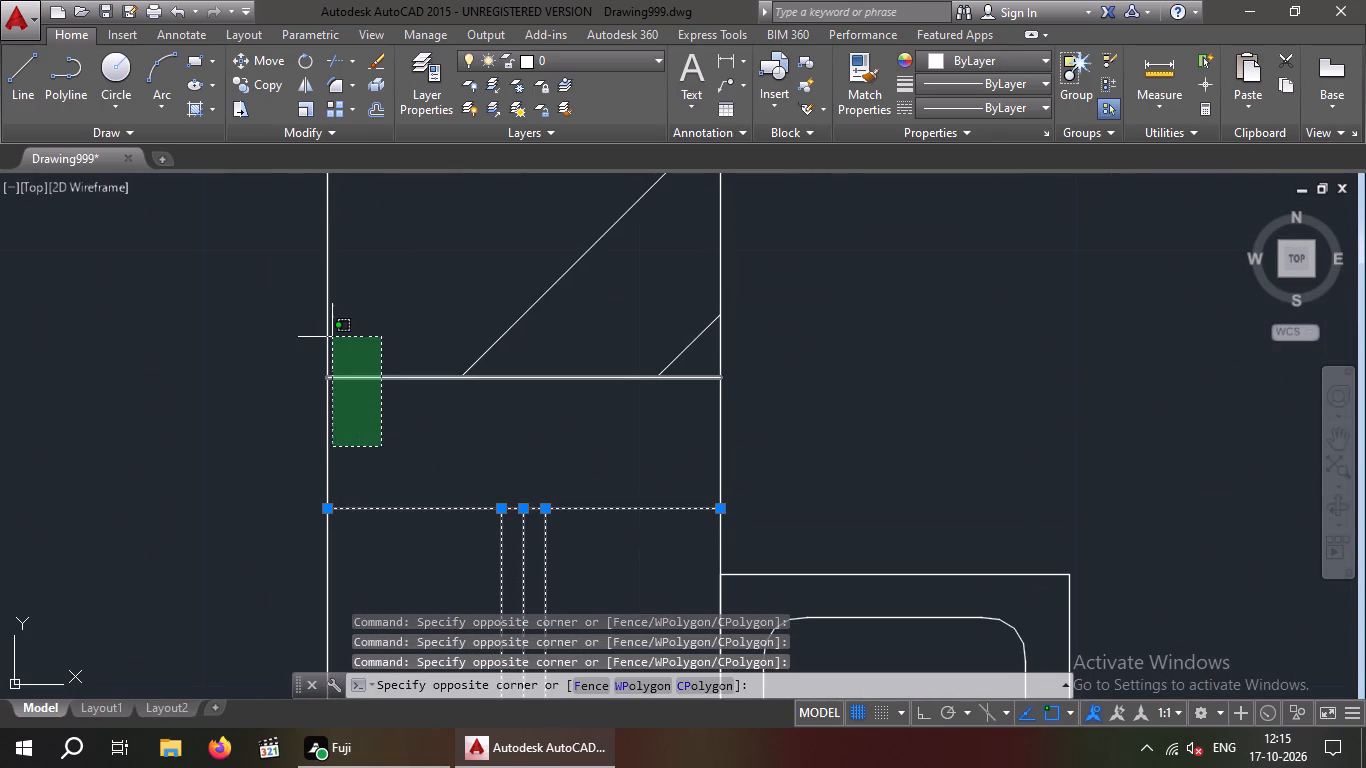
{"action": "left_click", "coordinate": [341, 339]}
Add all frame and glazing lines of the side-lawn window in the 13'10"X12' bedroom to the selection.
{"action": "scroll", "coordinate": [363, 367], "scroll_direction": "down", "scroll_amount": 4}
{"action": "middle_click_drag", "start_coordinate": [241, 400], "coordinate": [231, 526]}
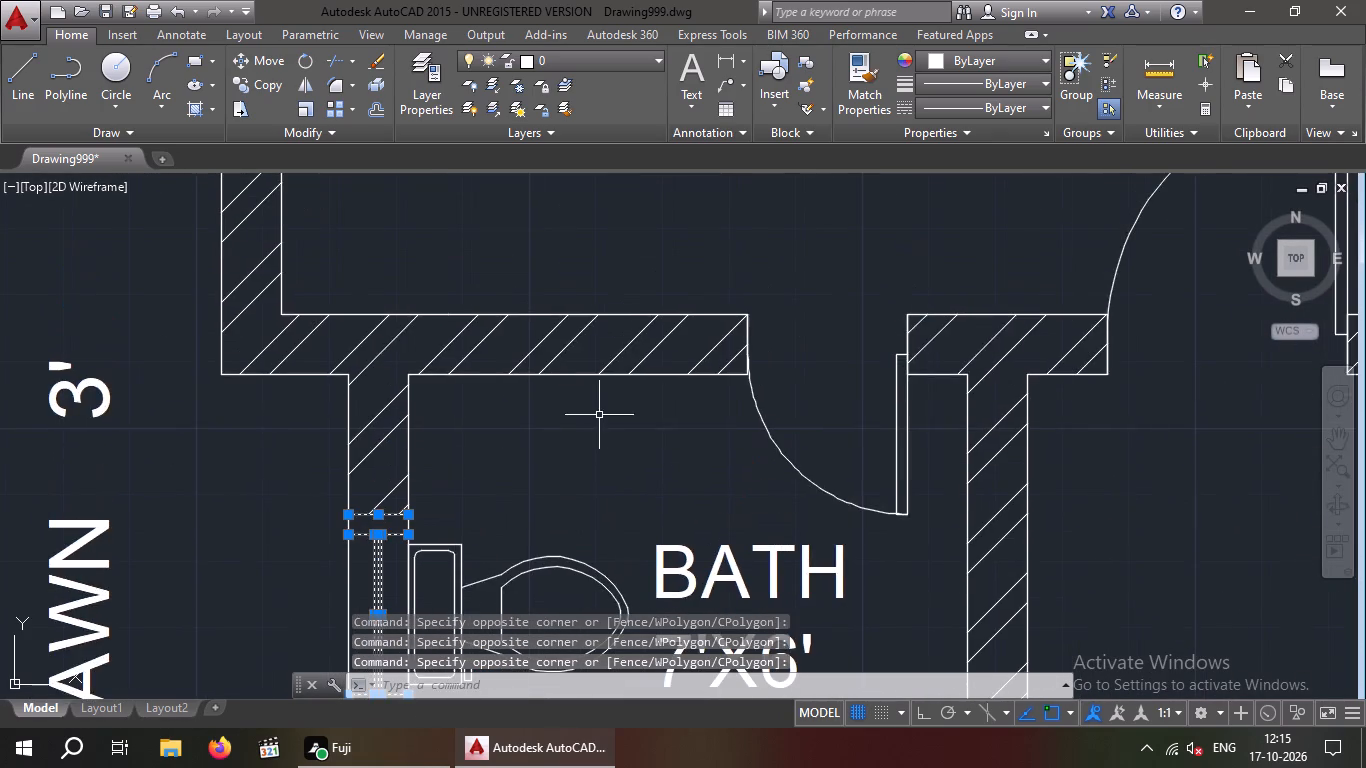
{"action": "scroll", "coordinate": [599, 415], "scroll_direction": "down", "scroll_amount": 3}
{"action": "middle_click_drag", "start_coordinate": [530, 285], "coordinate": [563, 419]}
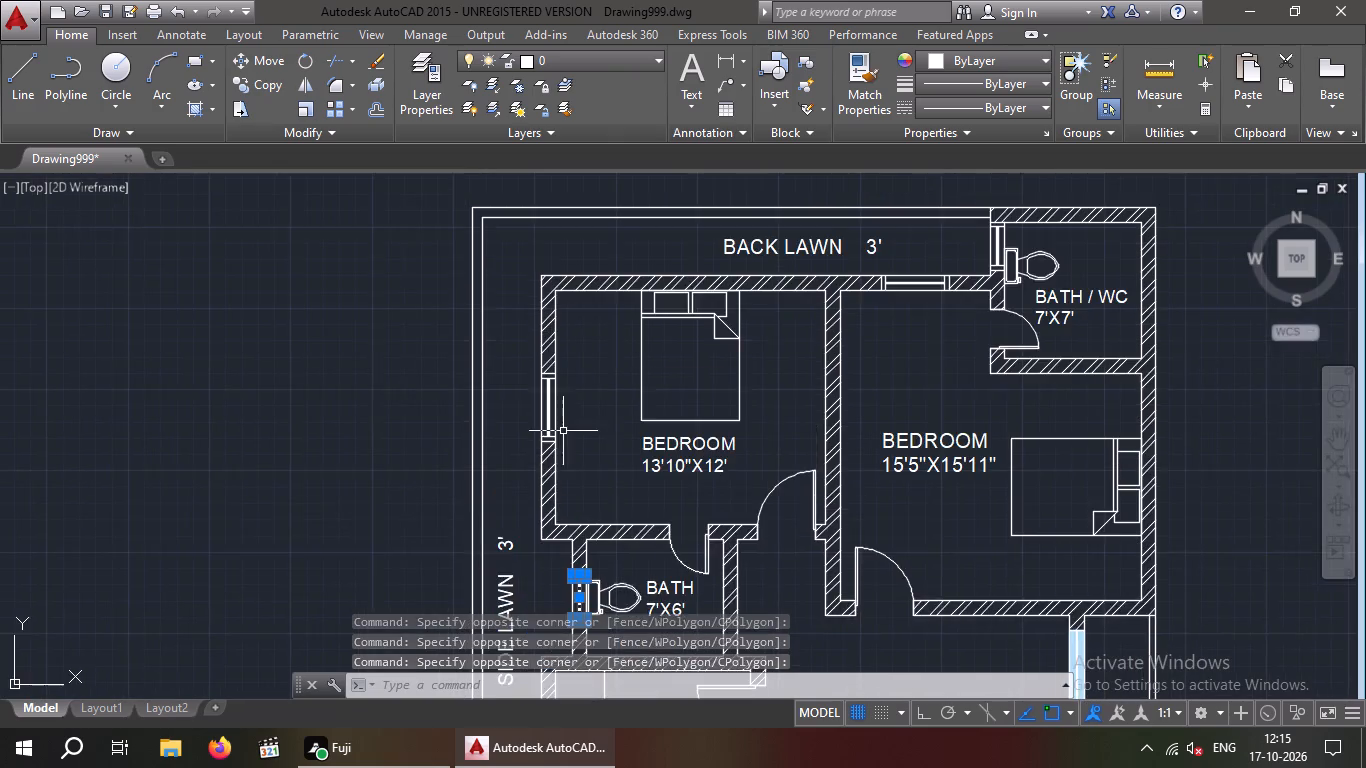
{"action": "scroll", "coordinate": [548, 433], "scroll_direction": "up", "scroll_amount": 7}
{"action": "scroll", "coordinate": [507, 448], "scroll_direction": "down", "scroll_amount": 1}
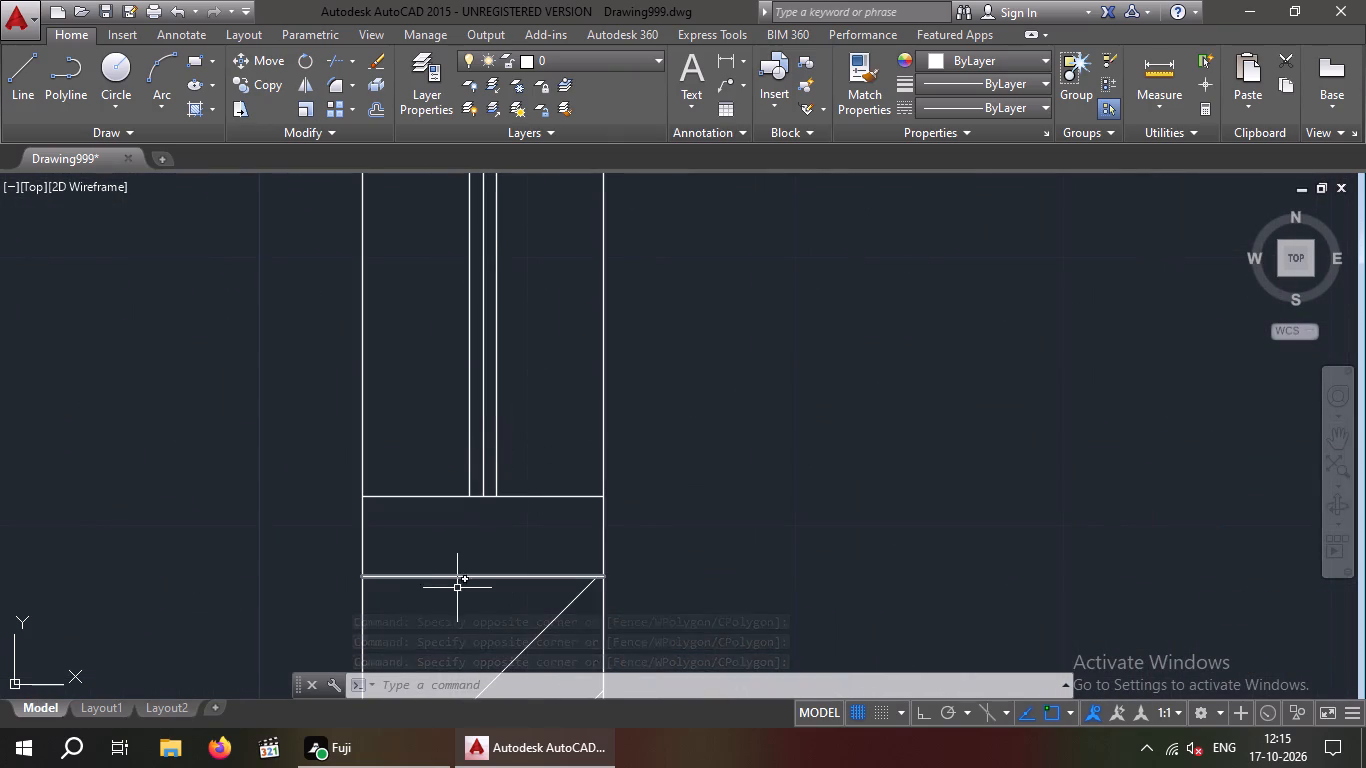
{"action": "left_click_drag", "start_coordinate": [457, 589], "coordinate": [435, 557]}
{"action": "left_click", "coordinate": [405, 422]}
{"action": "left_click_drag", "start_coordinate": [530, 369], "coordinate": [476, 425]}
{"action": "left_click", "coordinate": [452, 439]}
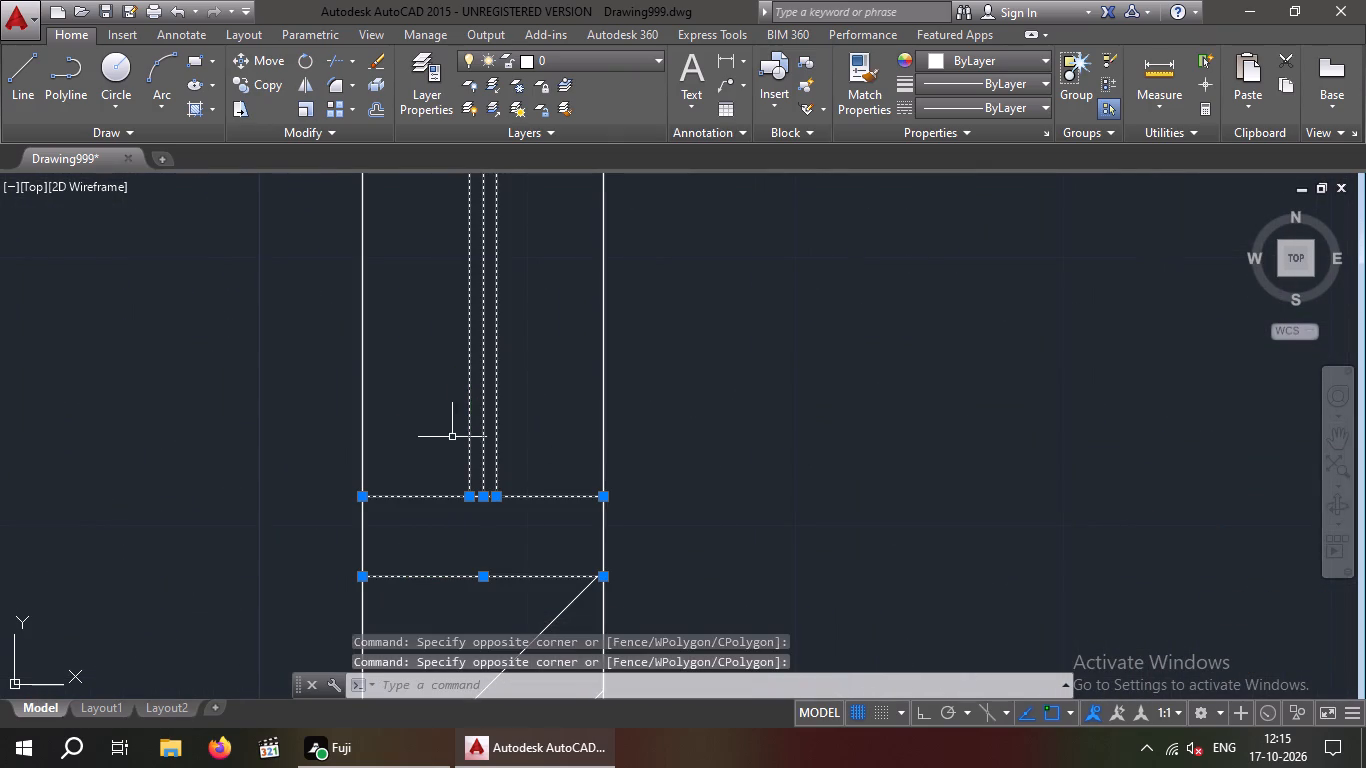
{"action": "middle_click_drag", "start_coordinate": [445, 475], "coordinate": [414, 627]}
{"action": "scroll", "coordinate": [414, 627], "scroll_direction": "down", "scroll_amount": 1}
{"action": "scroll", "coordinate": [488, 370], "scroll_direction": "down", "scroll_amount": 2}
{"action": "middle_click_drag", "start_coordinate": [489, 411], "coordinate": [457, 643]}
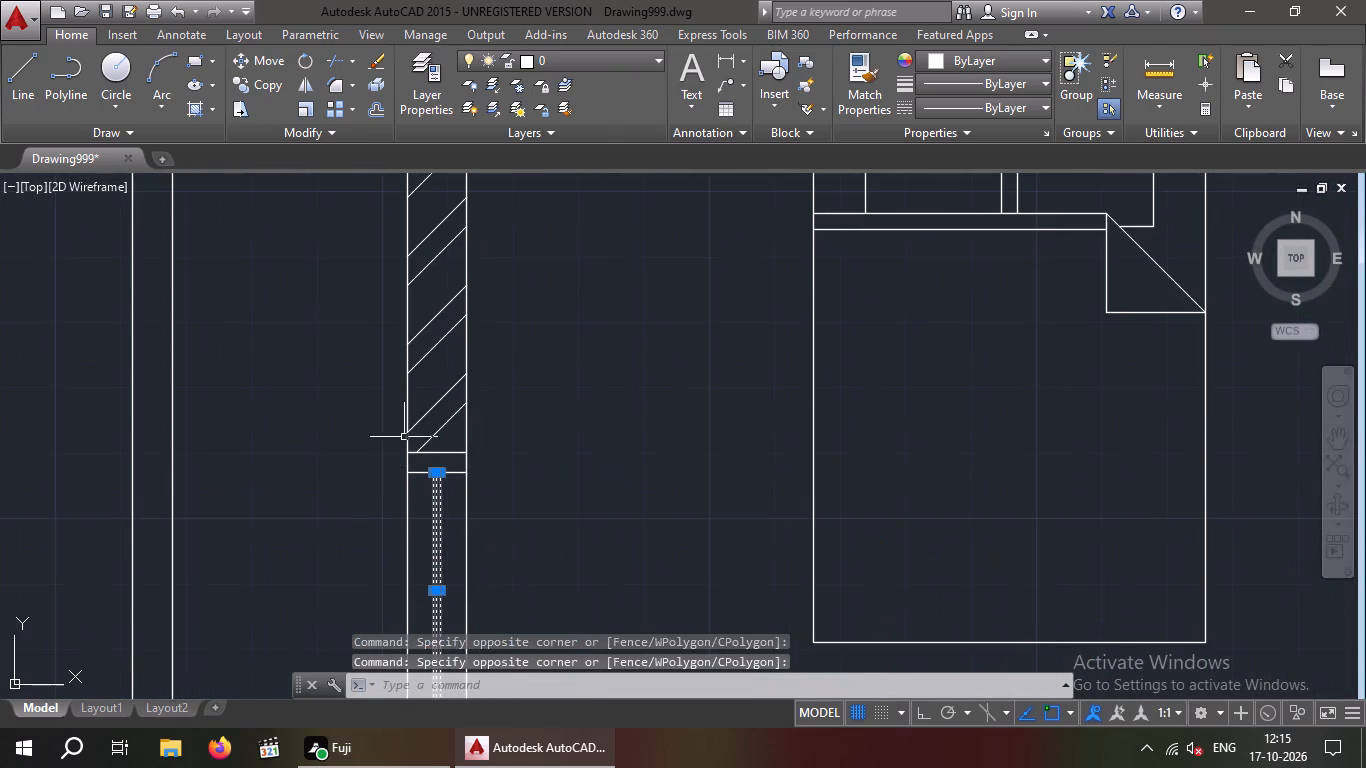
{"action": "scroll", "coordinate": [437, 457], "scroll_direction": "up", "scroll_amount": 4}
{"action": "left_click_drag", "start_coordinate": [548, 607], "coordinate": [506, 536]}
{"action": "left_click", "coordinate": [487, 372]}
Add all frame and glazing lines of the back-lawn window in the 15'5"X15'11" bedroom to the selection.
{"action": "scroll", "coordinate": [486, 380], "scroll_direction": "down", "scroll_amount": 4}
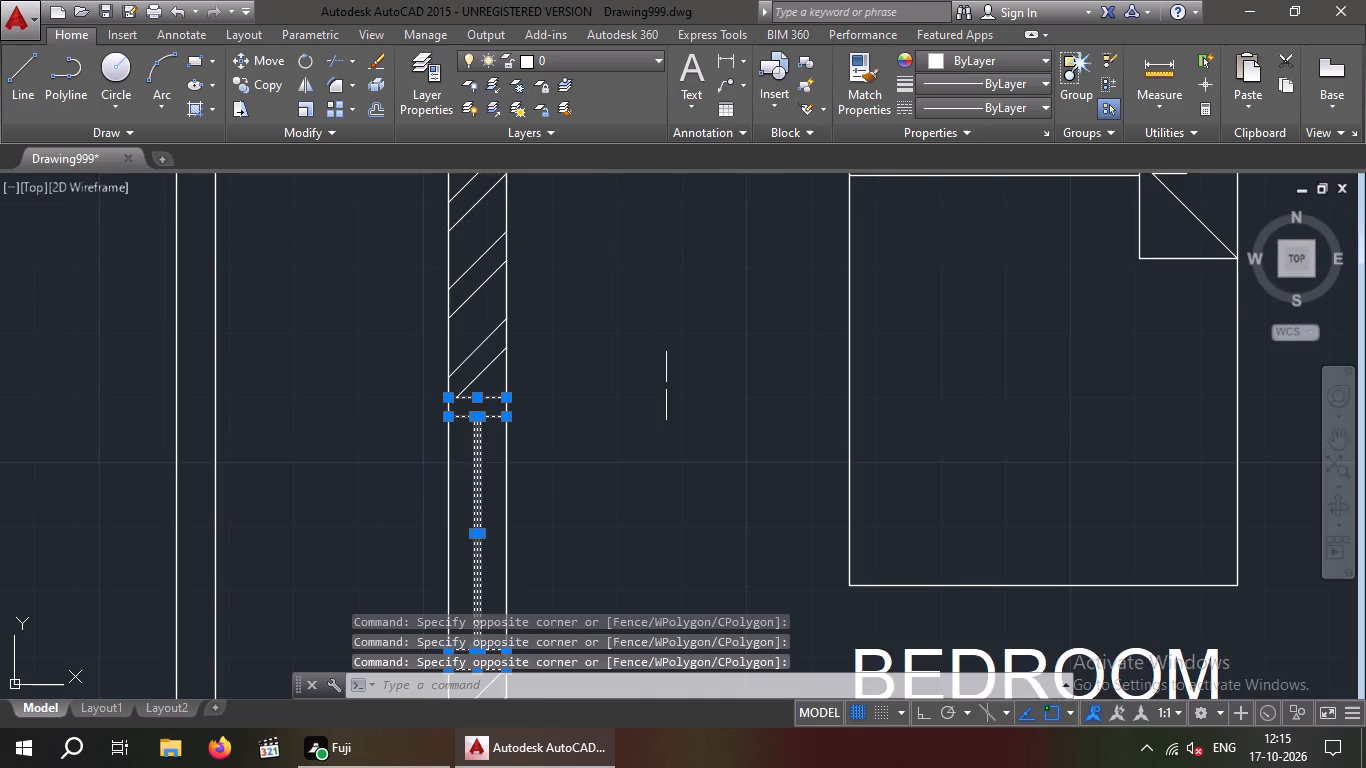
{"action": "scroll", "coordinate": [669, 339], "scroll_direction": "down", "scroll_amount": 4}
{"action": "middle_click_drag", "start_coordinate": [672, 347], "coordinate": [352, 490]}
{"action": "scroll", "coordinate": [540, 442], "scroll_direction": "up", "scroll_amount": 5}
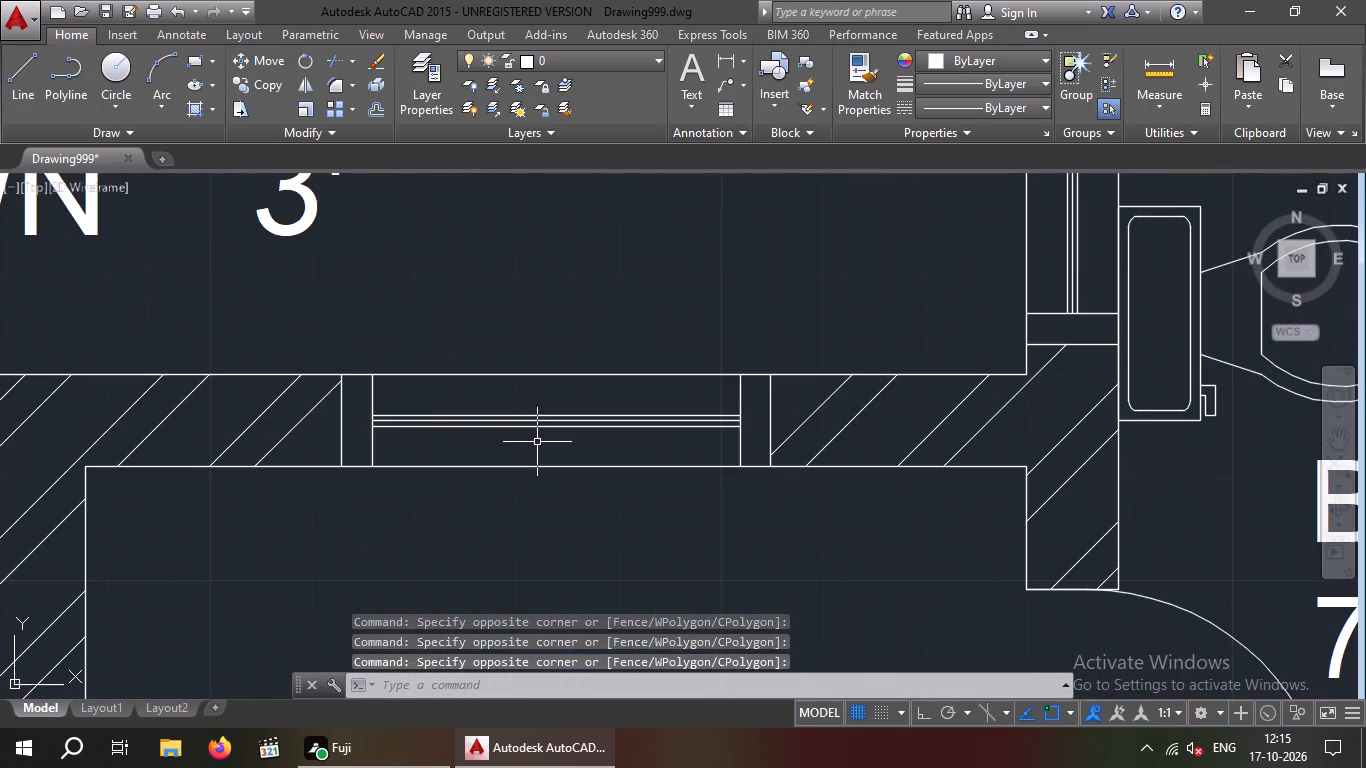
{"action": "scroll", "coordinate": [391, 441], "scroll_direction": "up", "scroll_amount": 2}
{"action": "left_click_drag", "start_coordinate": [400, 423], "coordinate": [248, 479]}
{"action": "left_click_drag", "start_coordinate": [212, 479], "coordinate": [233, 482]}
{"action": "left_click_drag", "start_coordinate": [558, 493], "coordinate": [512, 452]}
{"action": "left_click", "coordinate": [465, 369]}
{"action": "scroll", "coordinate": [477, 368], "scroll_direction": "down", "scroll_amount": 3}
{"action": "scroll", "coordinate": [673, 370], "scroll_direction": "up", "scroll_amount": 4}
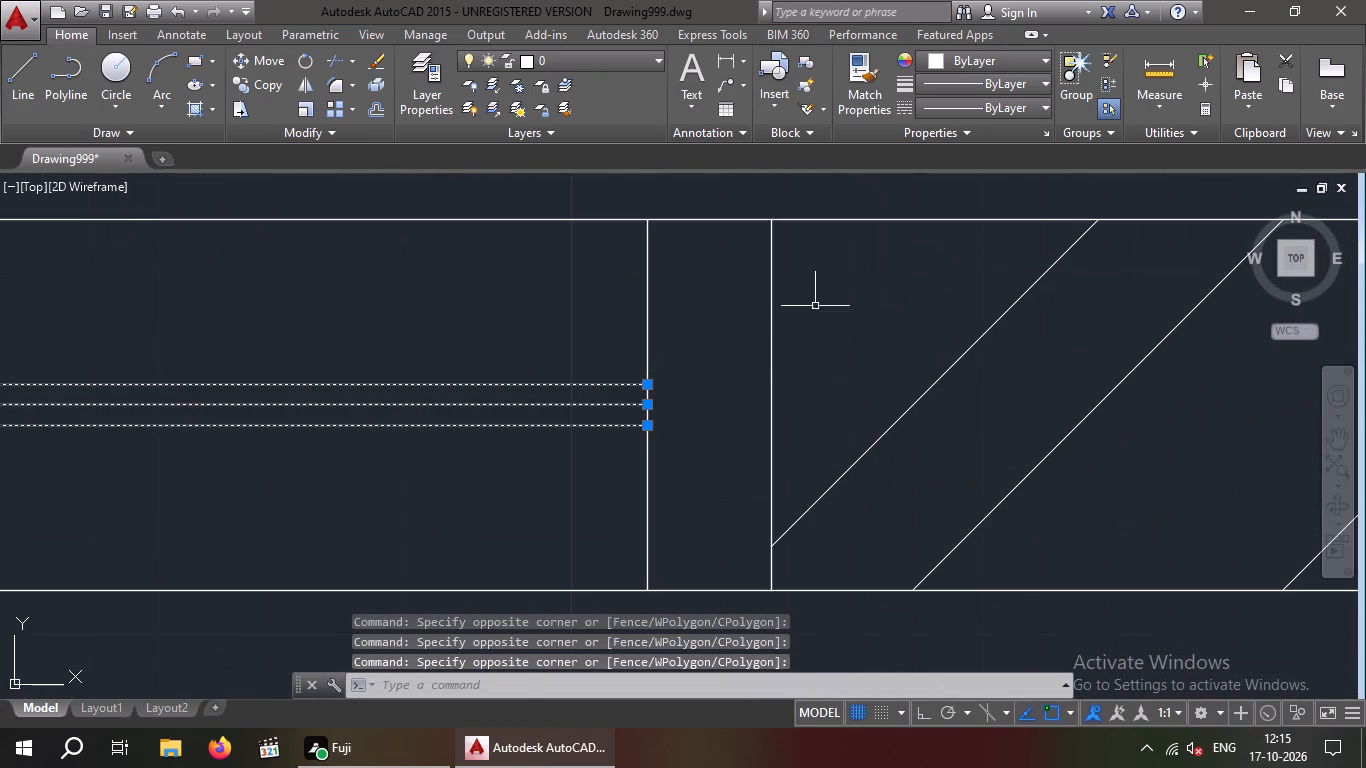
{"action": "left_click_drag", "start_coordinate": [822, 293], "coordinate": [711, 332]}
{"action": "left_click", "coordinate": [616, 348]}
Add all frame and glazing lines of the back-lawn window in the 7'X7' Bath / WC to the selection.
{"action": "scroll", "coordinate": [634, 348], "scroll_direction": "down", "scroll_amount": 4}
{"action": "middle_click_drag", "start_coordinate": [574, 418], "coordinate": [422, 367]}
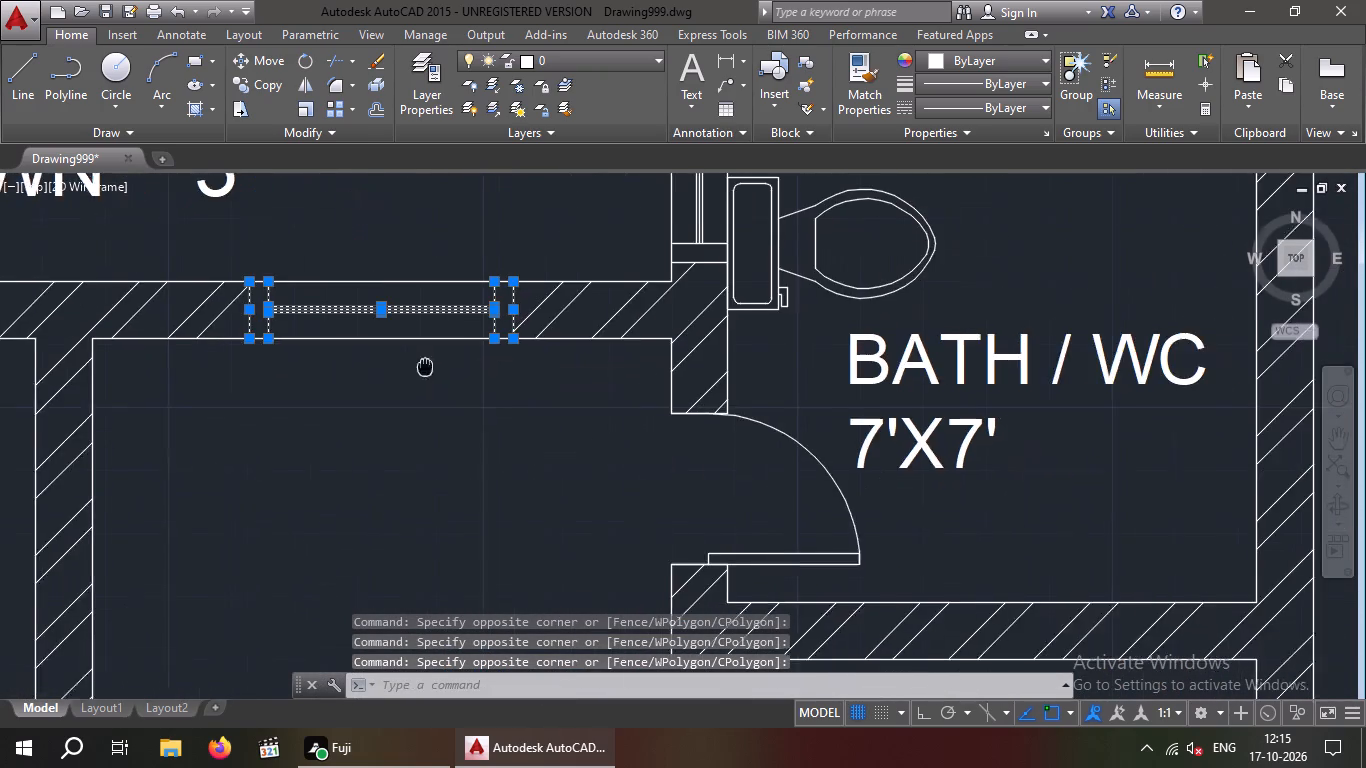
{"action": "middle_click_drag", "start_coordinate": [422, 367], "coordinate": [408, 369]}
{"action": "scroll", "coordinate": [482, 397], "scroll_direction": "down", "scroll_amount": 3}
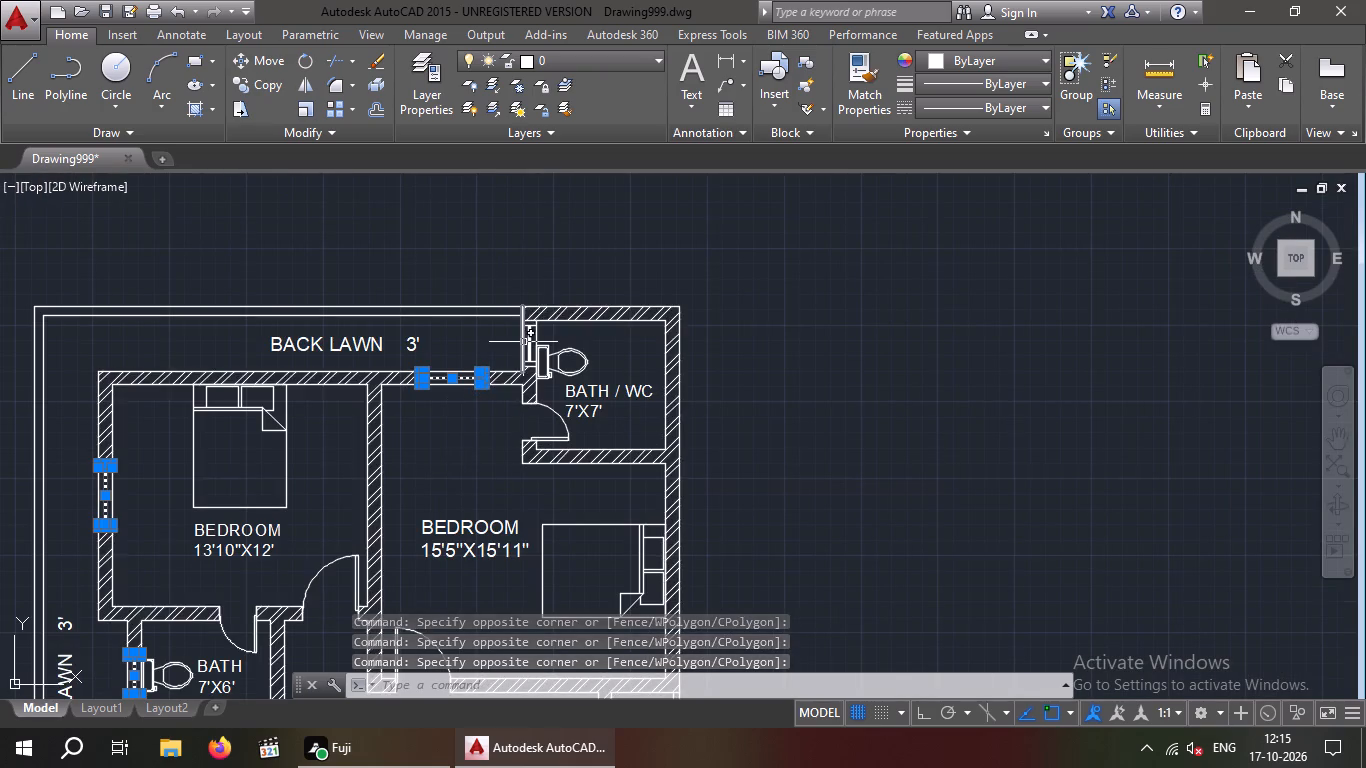
{"action": "scroll", "coordinate": [523, 342], "scroll_direction": "up", "scroll_amount": 4}
{"action": "scroll", "coordinate": [575, 489], "scroll_direction": "up", "scroll_amount": 3}
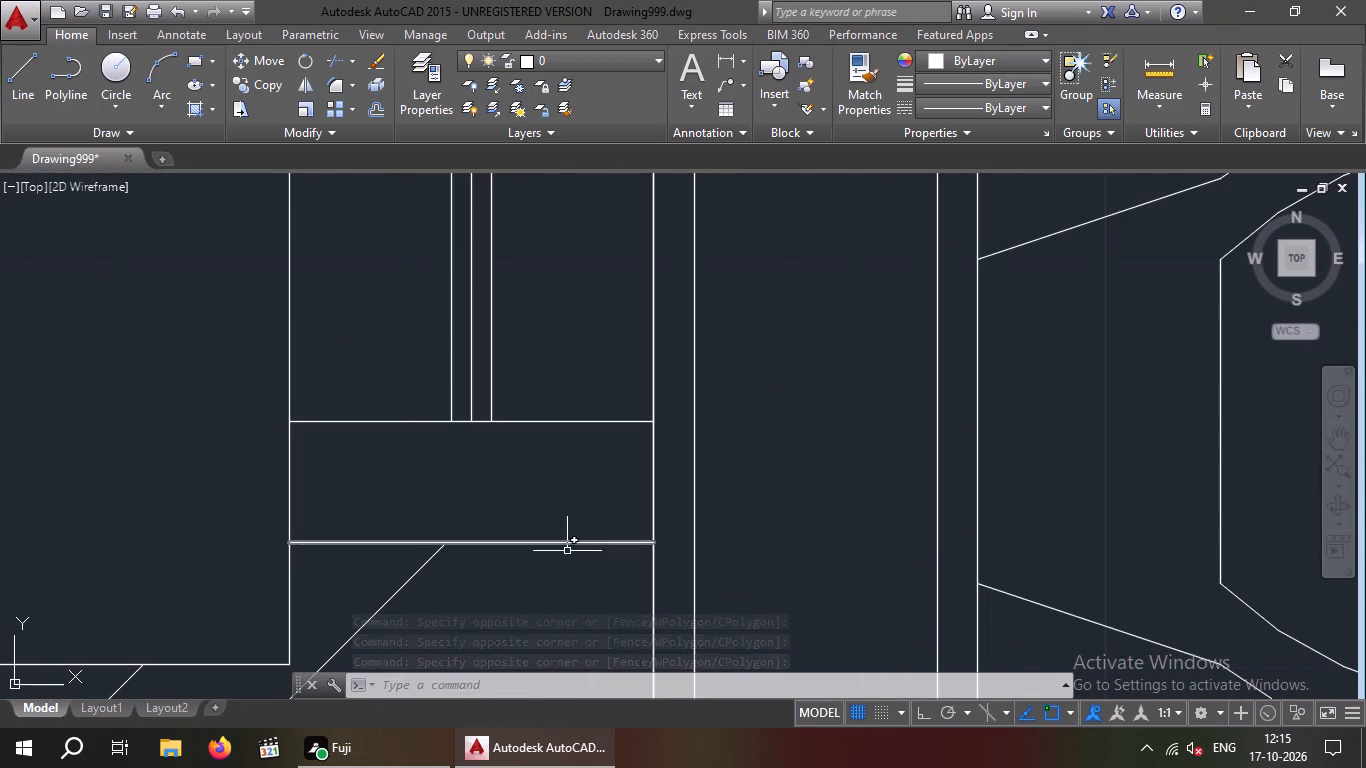
{"action": "left_click_drag", "start_coordinate": [570, 566], "coordinate": [523, 470]}
{"action": "left_click", "coordinate": [461, 325]}
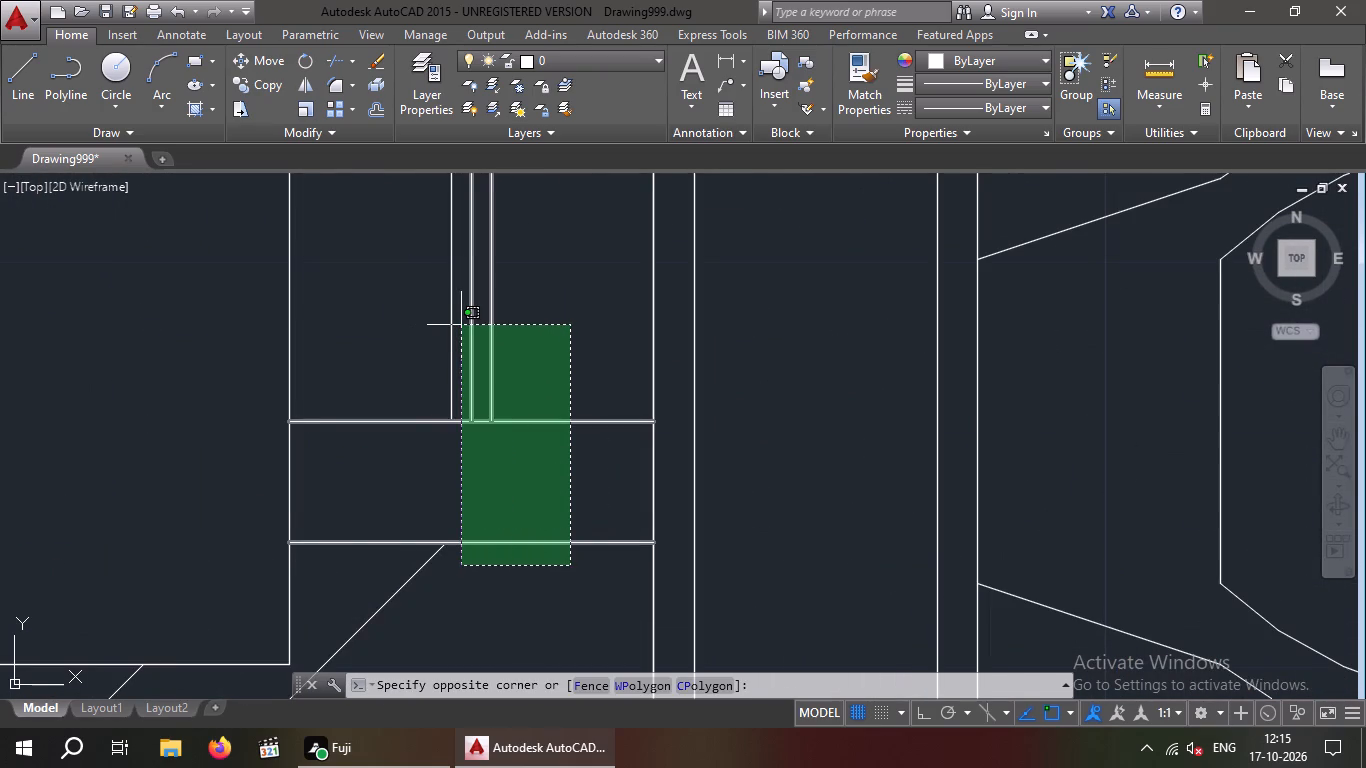
{"action": "left_click_drag", "start_coordinate": [528, 275], "coordinate": [409, 344]}
{"action": "left_click", "coordinate": [403, 345]}
{"action": "scroll", "coordinate": [432, 341], "scroll_direction": "down", "scroll_amount": 2}
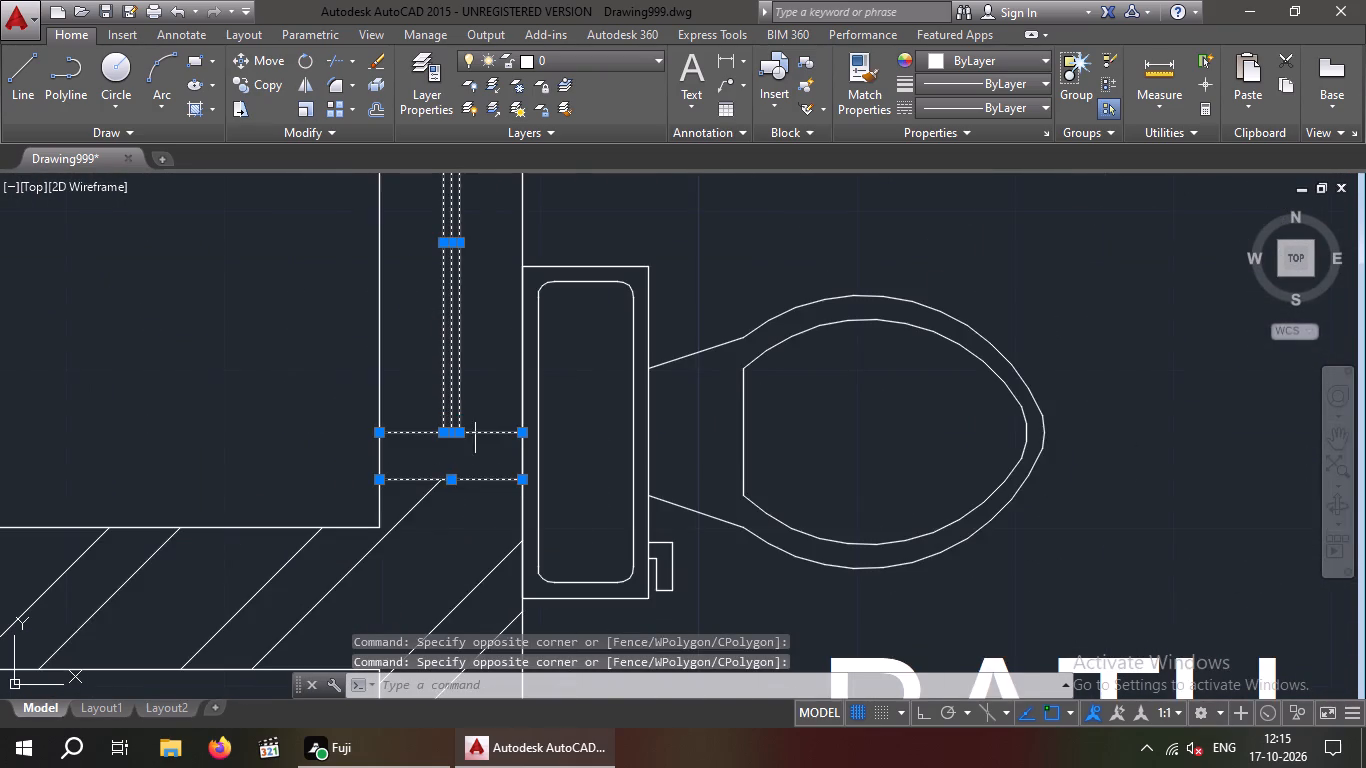
{"action": "scroll", "coordinate": [486, 307], "scroll_direction": "down", "scroll_amount": 2}
{"action": "middle_click_drag", "start_coordinate": [486, 404], "coordinate": [486, 674]}
{"action": "scroll", "coordinate": [437, 403], "scroll_direction": "up", "scroll_amount": 3}
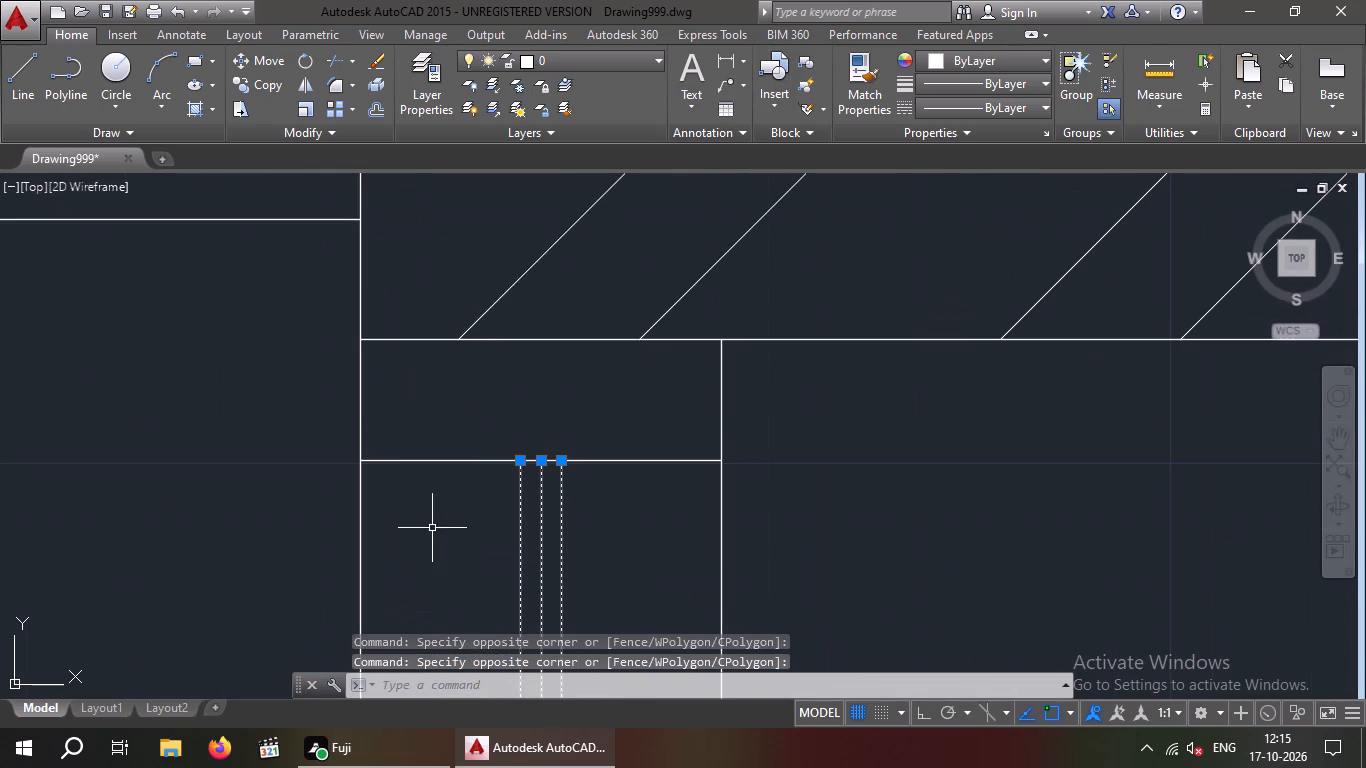
{"action": "left_click_drag", "start_coordinate": [432, 527], "coordinate": [390, 452]}
{"action": "left_click", "coordinate": [392, 416]}
{"action": "left_click", "coordinate": [413, 399]}
{"action": "left_click", "coordinate": [392, 330]}
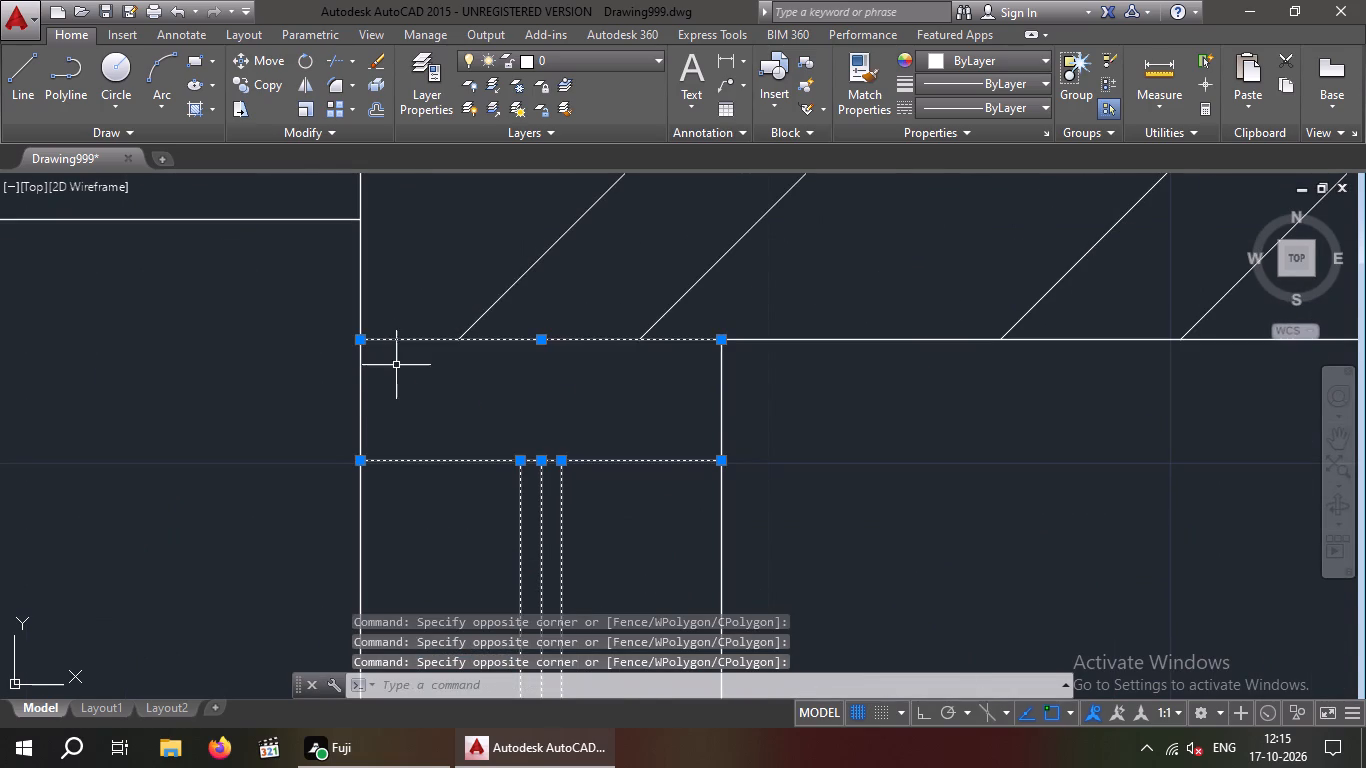
Change the colour of all selected window frame and glazing lines to orange 248,153,30 and clear the selection.
{"action": "scroll", "coordinate": [396, 365], "scroll_direction": "down", "scroll_amount": 3}
{"action": "scroll", "coordinate": [309, 396], "scroll_direction": "down", "scroll_amount": 3}
{"action": "scroll", "coordinate": [738, 391], "scroll_direction": "down", "scroll_amount": 1}
{"action": "middle_click_drag", "start_coordinate": [740, 378], "coordinate": [799, 213]}
{"action": "scroll", "coordinate": [801, 267], "scroll_direction": "down", "scroll_amount": 1}
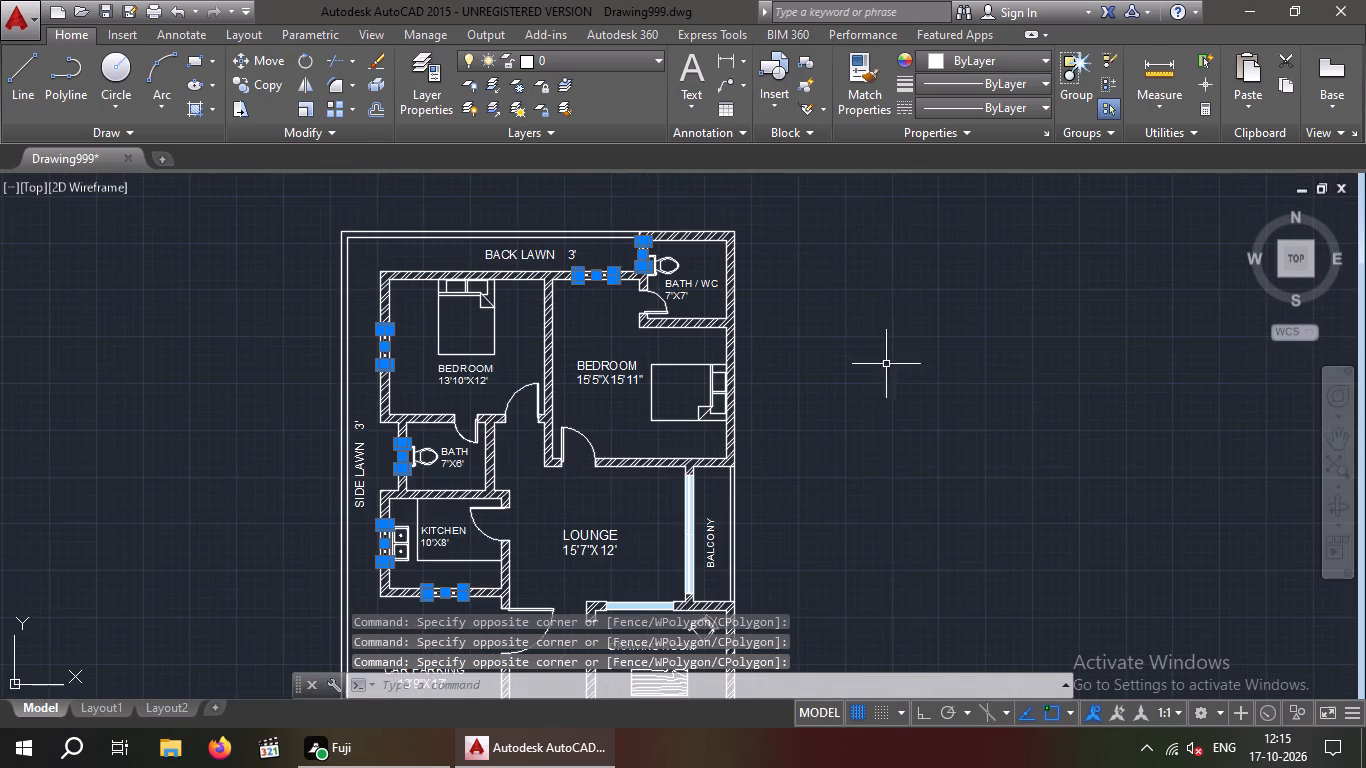
{"action": "middle_click_drag", "start_coordinate": [878, 370], "coordinate": [821, 287]}
{"action": "scroll", "coordinate": [812, 312], "scroll_direction": "down", "scroll_amount": 1}
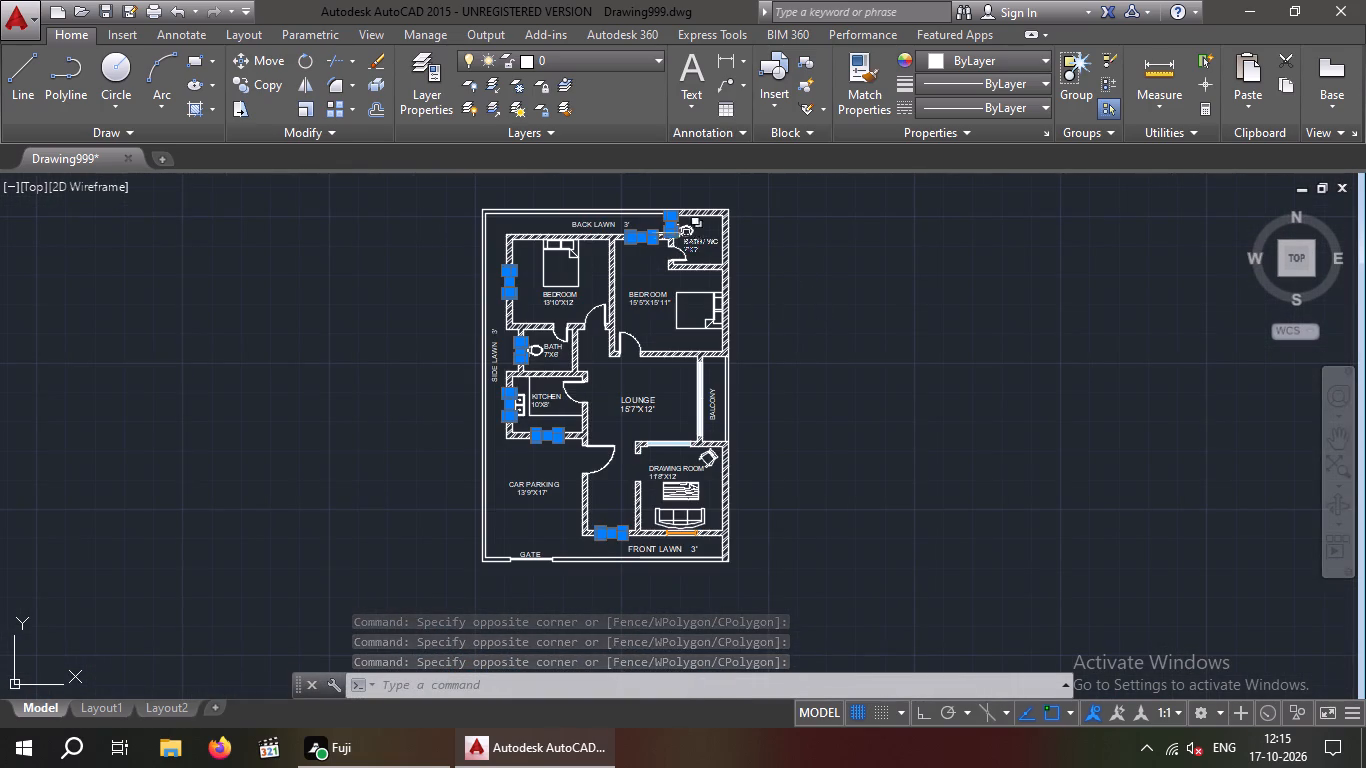
{"action": "left_click", "coordinate": [990, 62]}
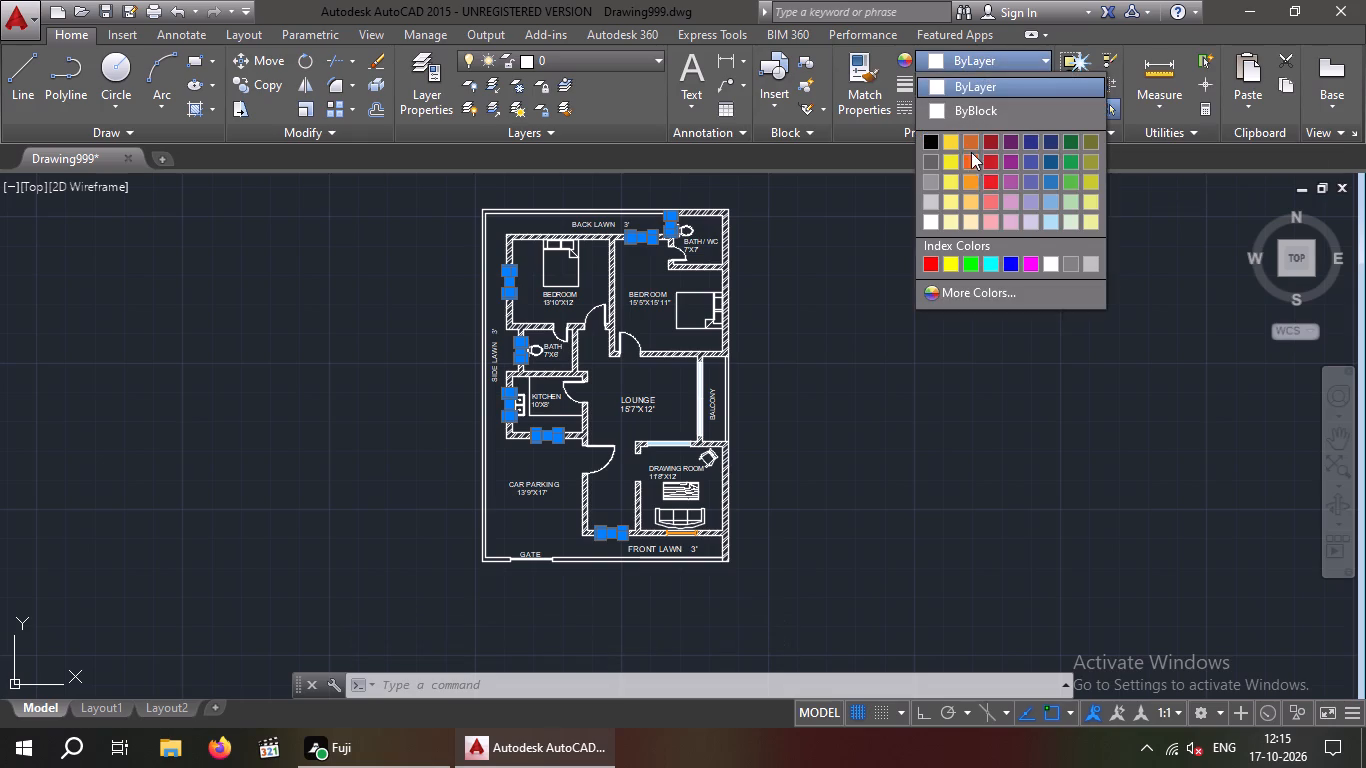
{"action": "left_click", "coordinate": [968, 178]}
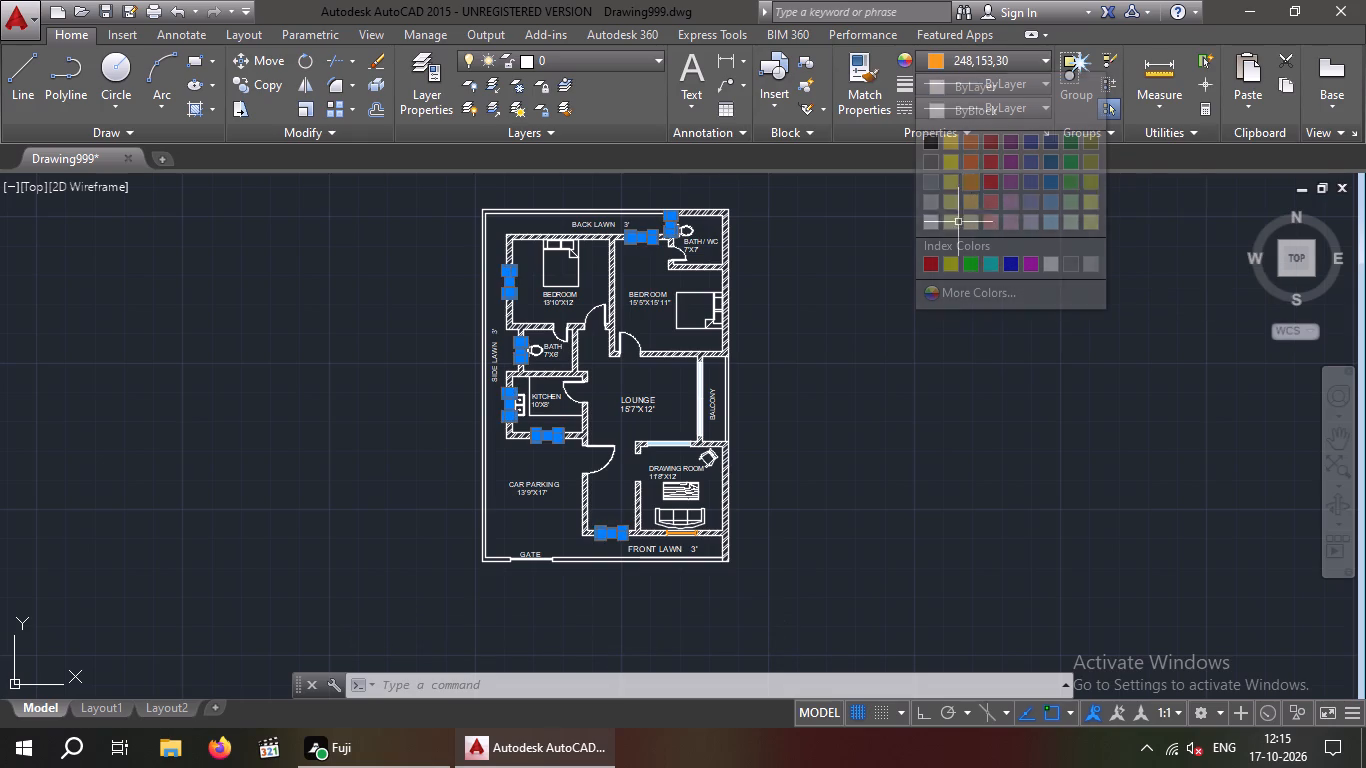
{"action": "key", "text": "Escape"}
Save the floor plan drawing.
{"action": "middle_click_drag", "start_coordinate": [858, 342], "coordinate": [716, 379]}
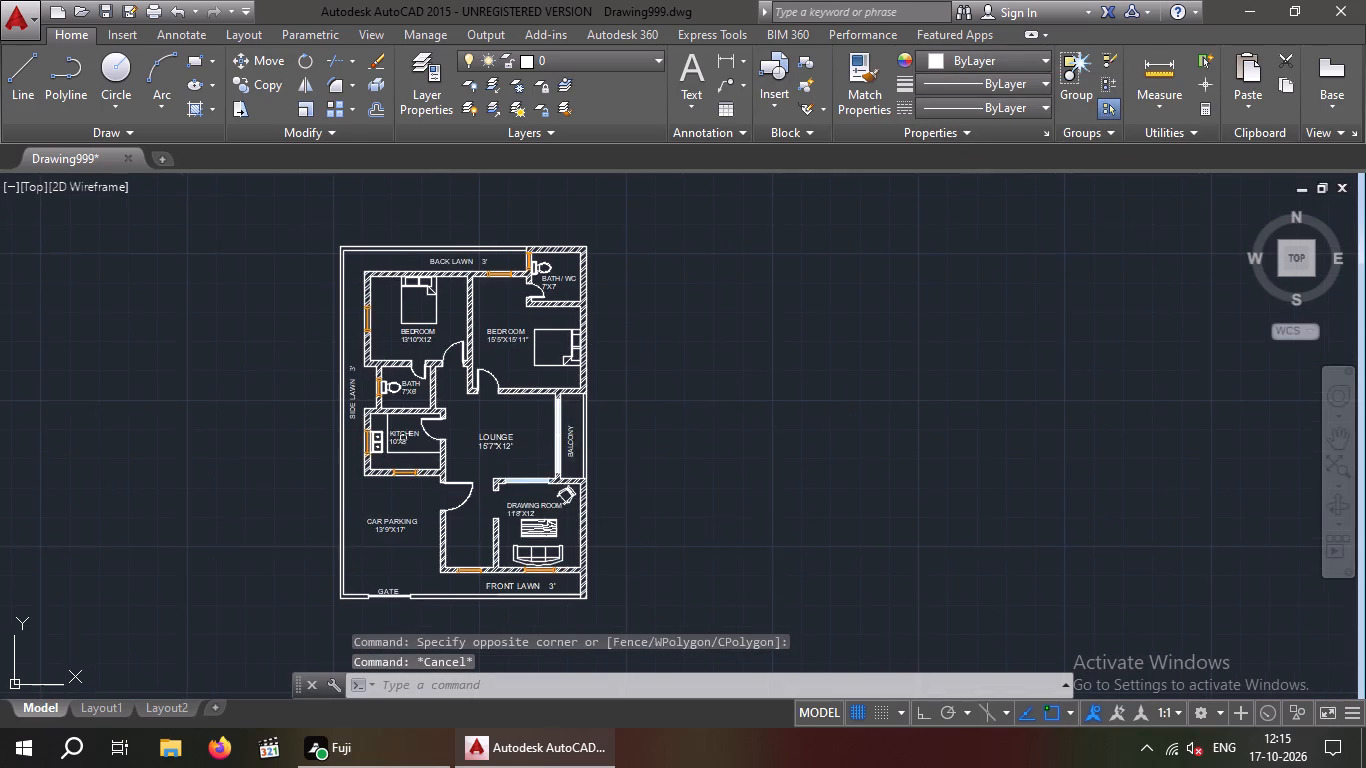
{"action": "scroll", "coordinate": [421, 427], "scroll_direction": "up", "scroll_amount": 3}
{"action": "scroll", "coordinate": [497, 411], "scroll_direction": "down", "scroll_amount": 2}
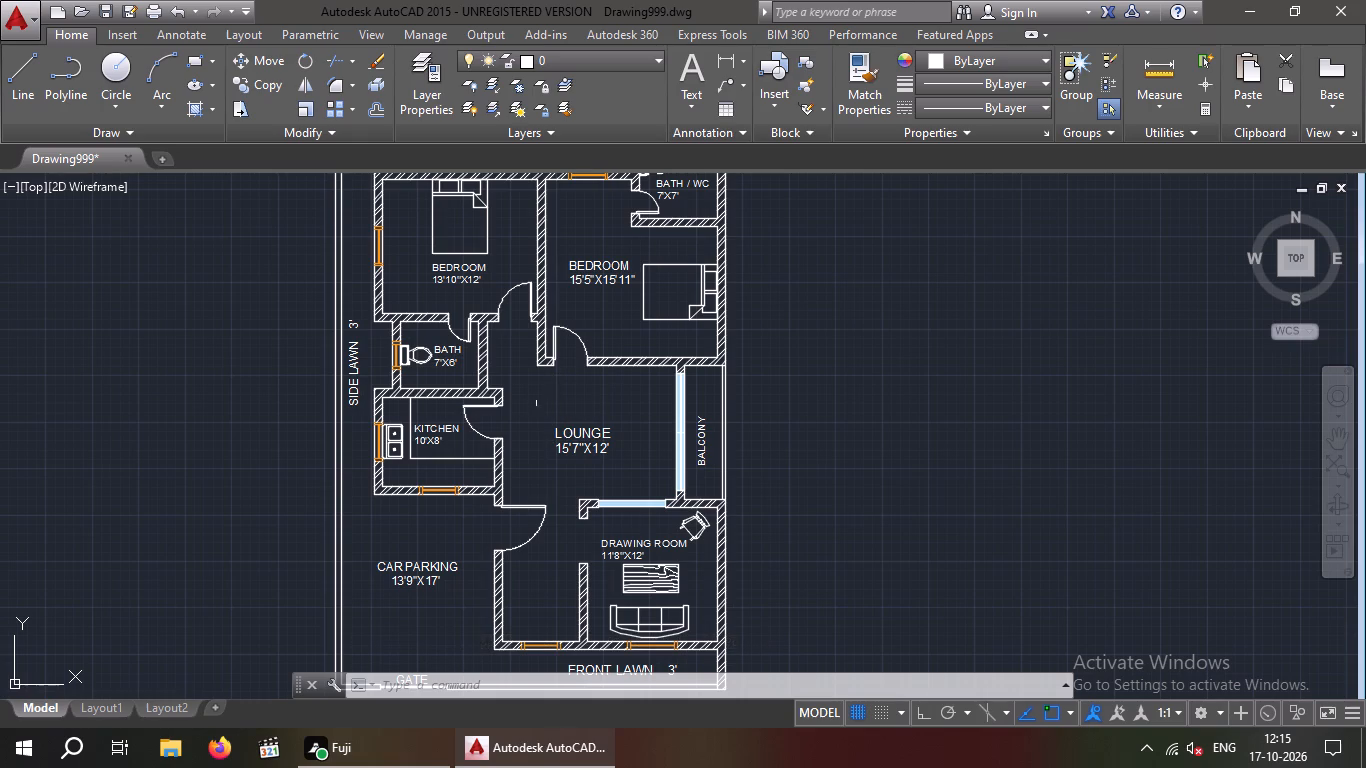
{"action": "scroll", "coordinate": [534, 296], "scroll_direction": "up", "scroll_amount": 2}
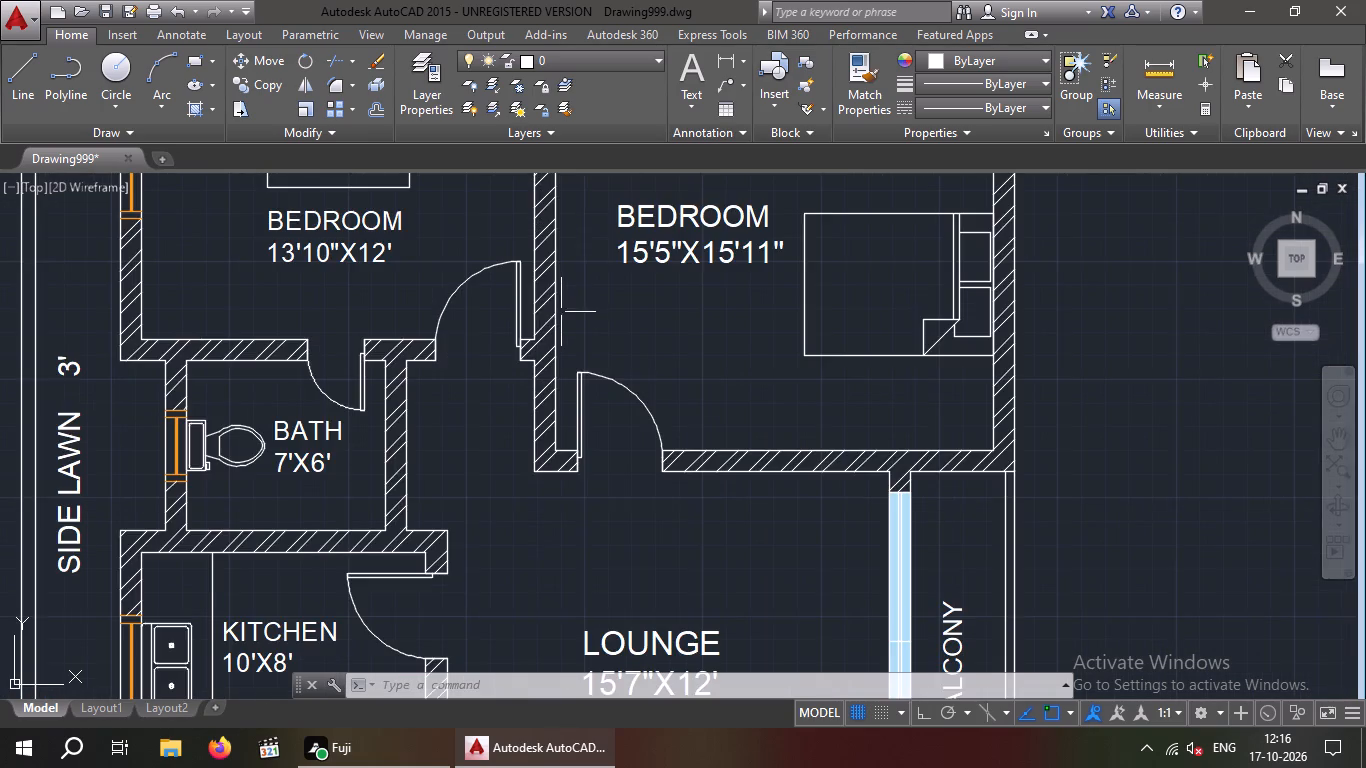
{"action": "scroll", "coordinate": [558, 317], "scroll_direction": "up", "scroll_amount": 2}
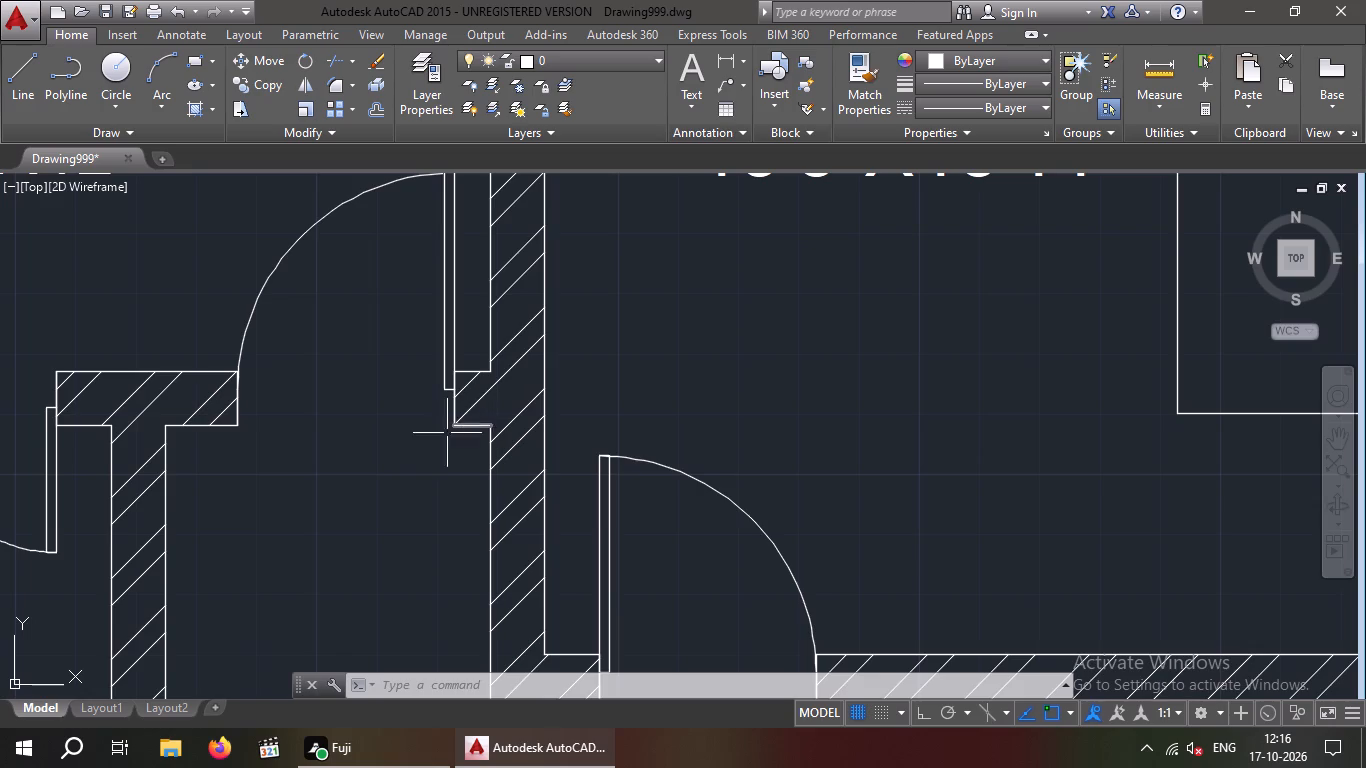
{"action": "scroll", "coordinate": [419, 451], "scroll_direction": "down", "scroll_amount": 4}
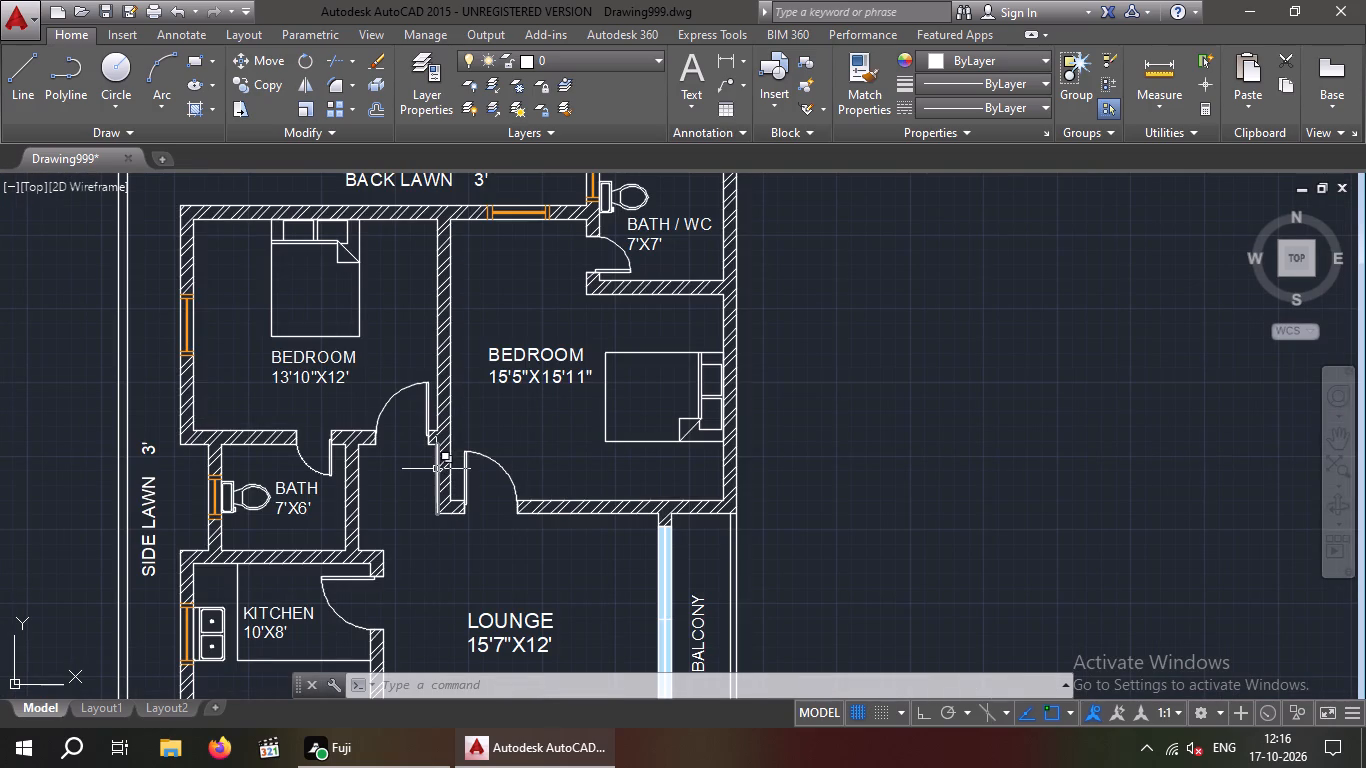
{"action": "key", "text": "ctrl+s"}
{"action": "key", "text": "ctrl+s"}
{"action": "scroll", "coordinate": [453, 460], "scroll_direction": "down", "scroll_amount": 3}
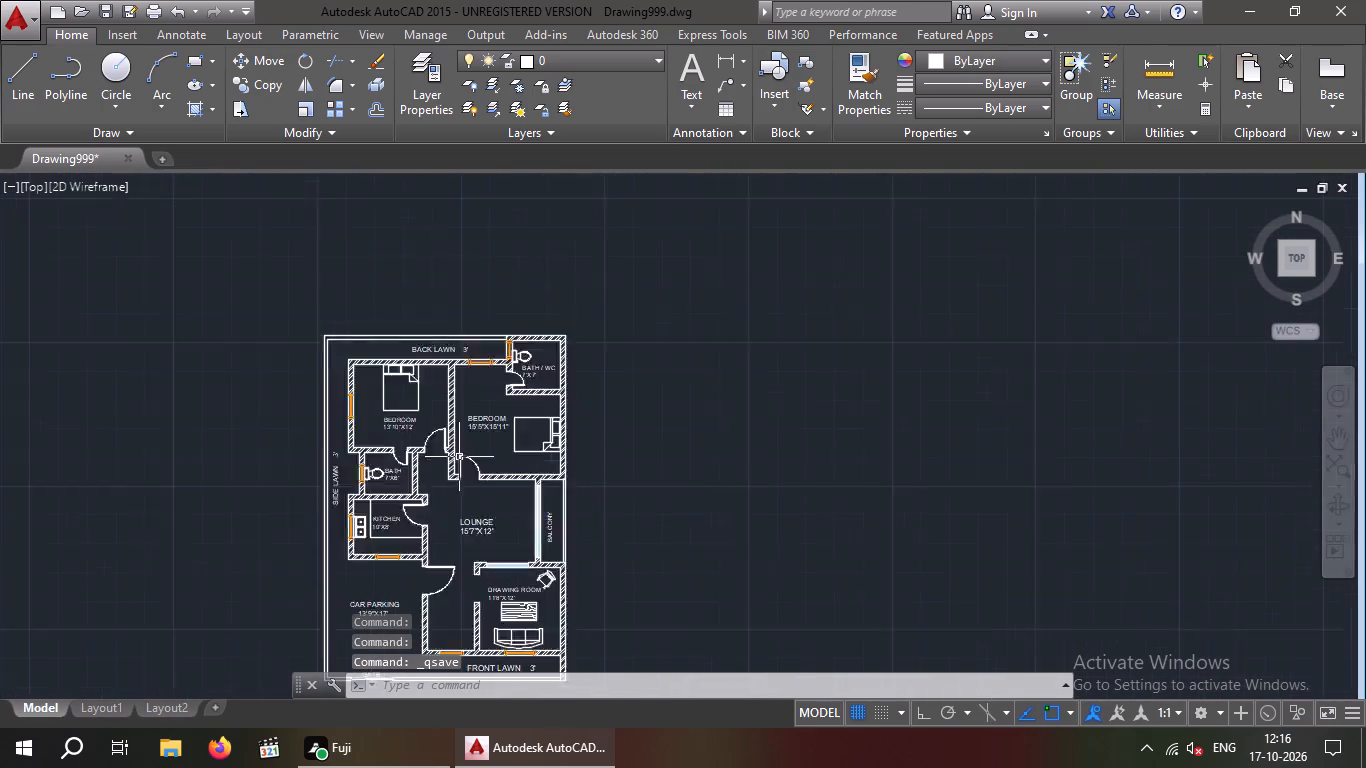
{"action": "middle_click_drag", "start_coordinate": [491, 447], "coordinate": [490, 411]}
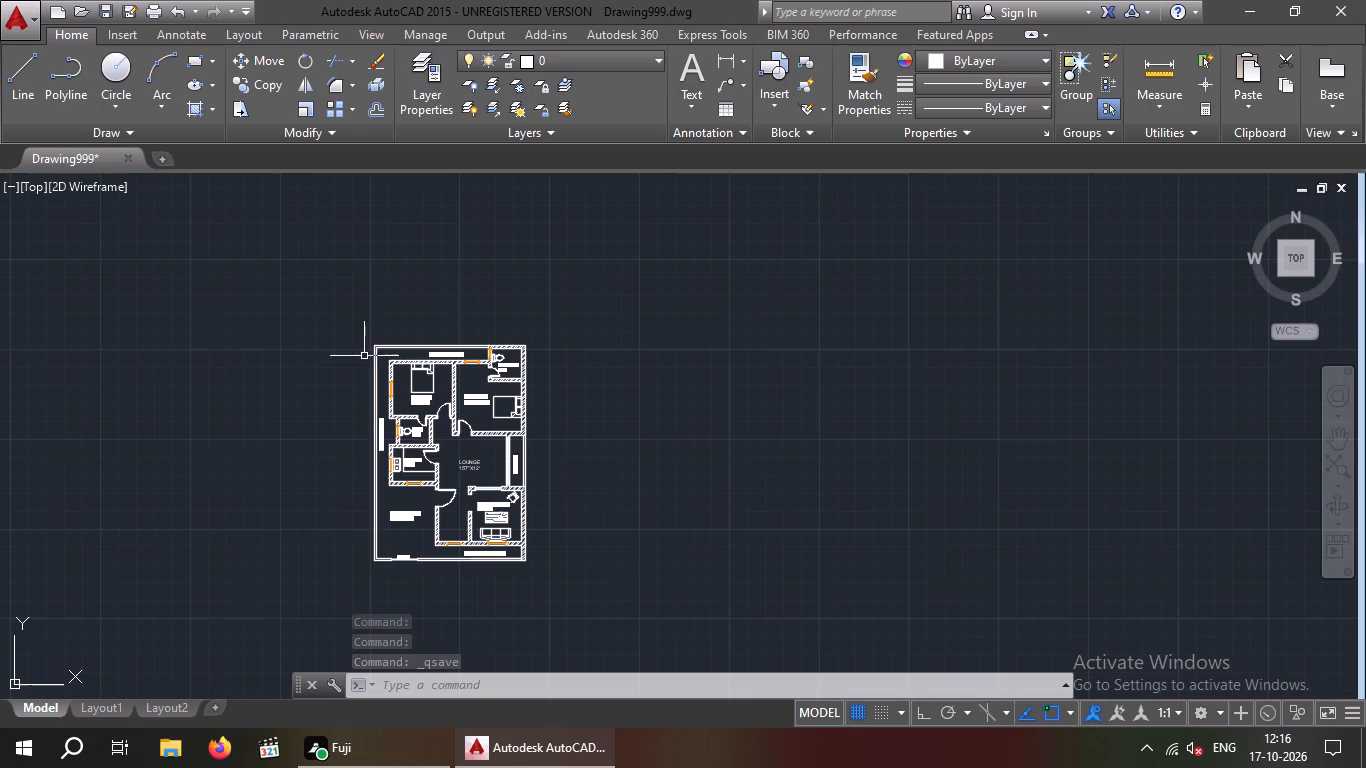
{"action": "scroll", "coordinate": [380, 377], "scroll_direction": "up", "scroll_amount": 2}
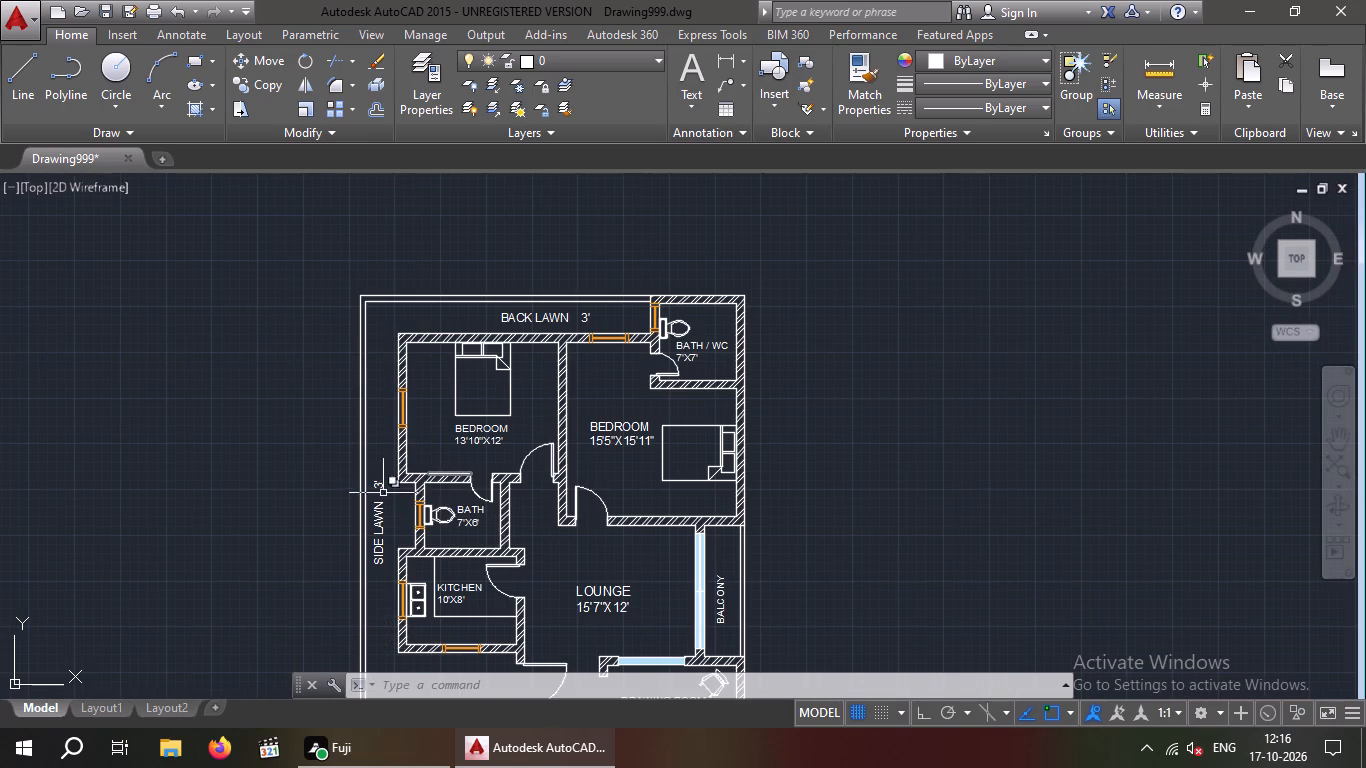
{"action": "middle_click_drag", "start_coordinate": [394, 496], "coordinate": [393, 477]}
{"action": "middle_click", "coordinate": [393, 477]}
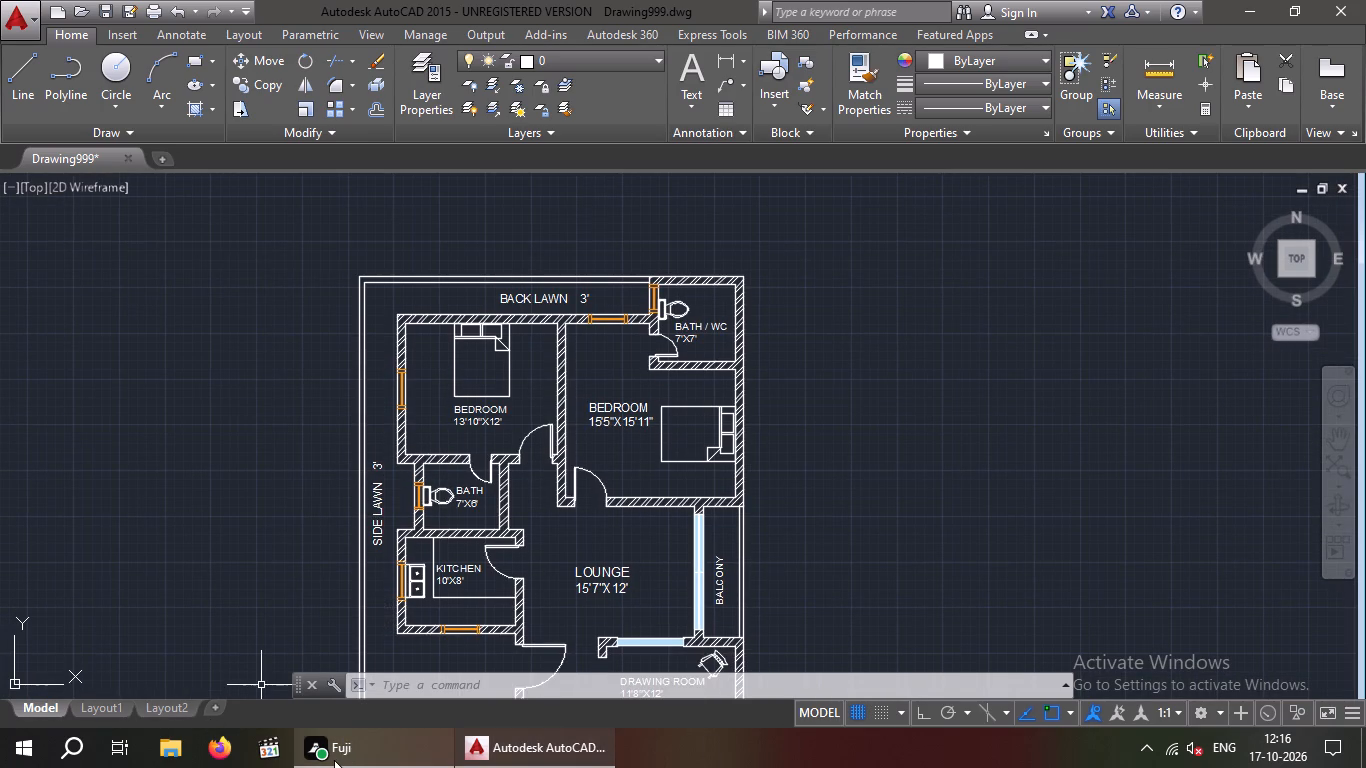
Draw a horizontal line from the kitchen's outer wall corner to the side boundary wall, separating the side lawn from the car parking.
{"action": "key", "text": "l"}
{"action": "key", "text": "Return"}
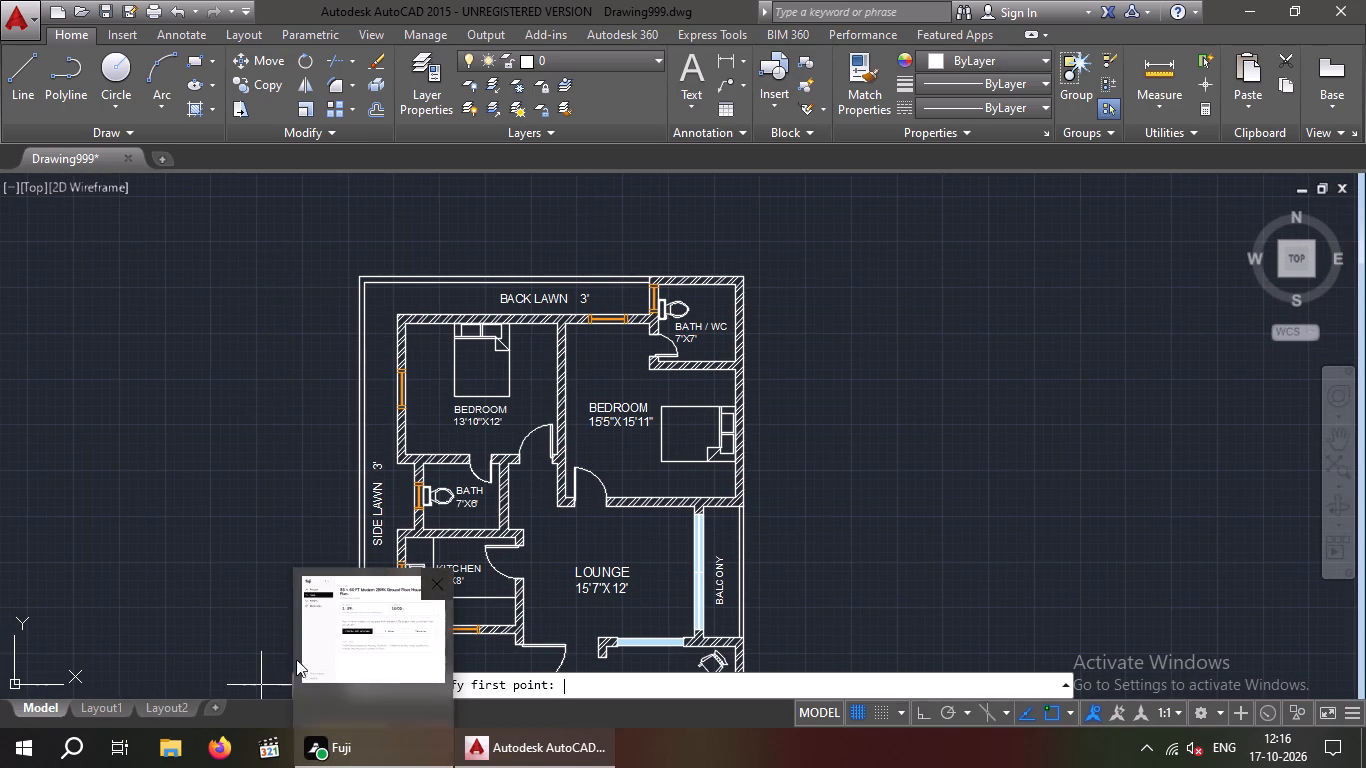
{"action": "middle_click_drag", "start_coordinate": [218, 554], "coordinate": [210, 446]}
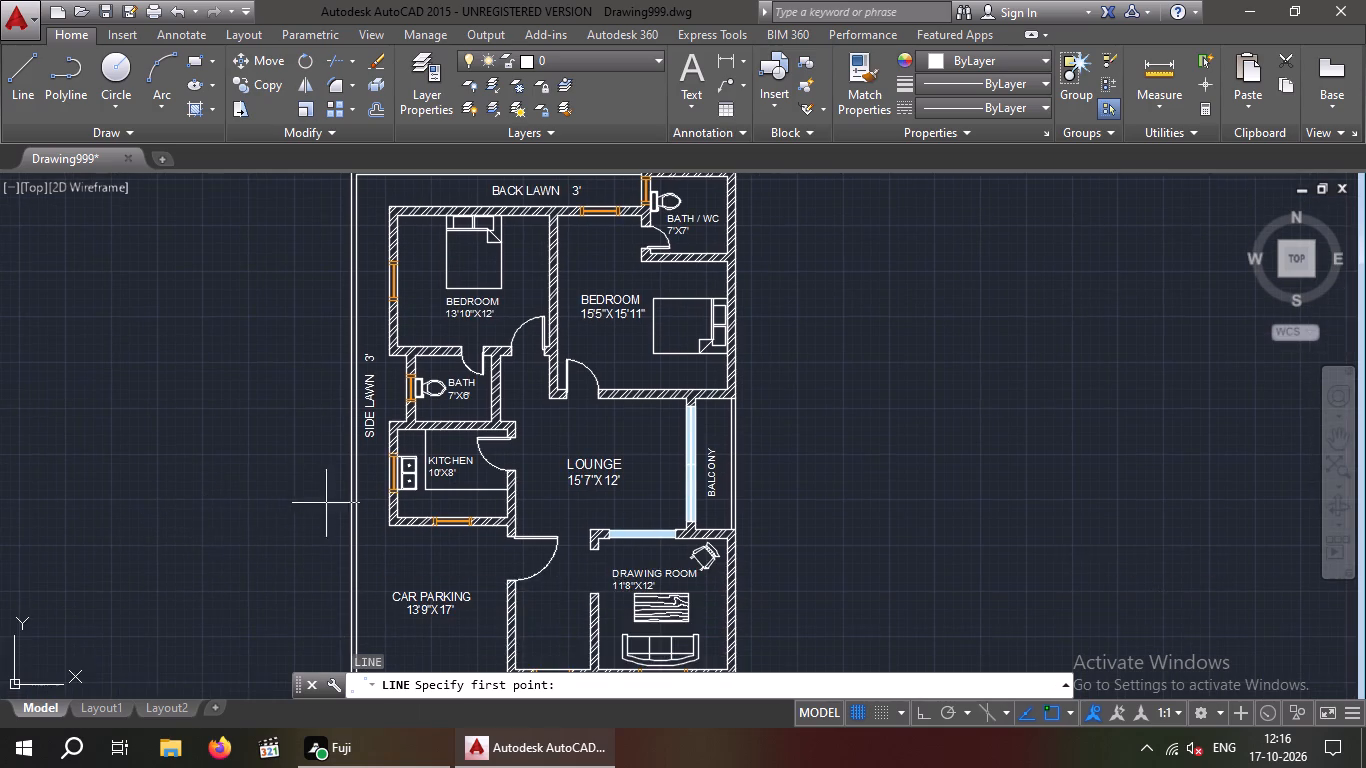
{"action": "scroll", "coordinate": [391, 526], "scroll_direction": "up", "scroll_amount": 3}
{"action": "left_click_drag", "start_coordinate": [375, 524], "coordinate": [351, 529]}
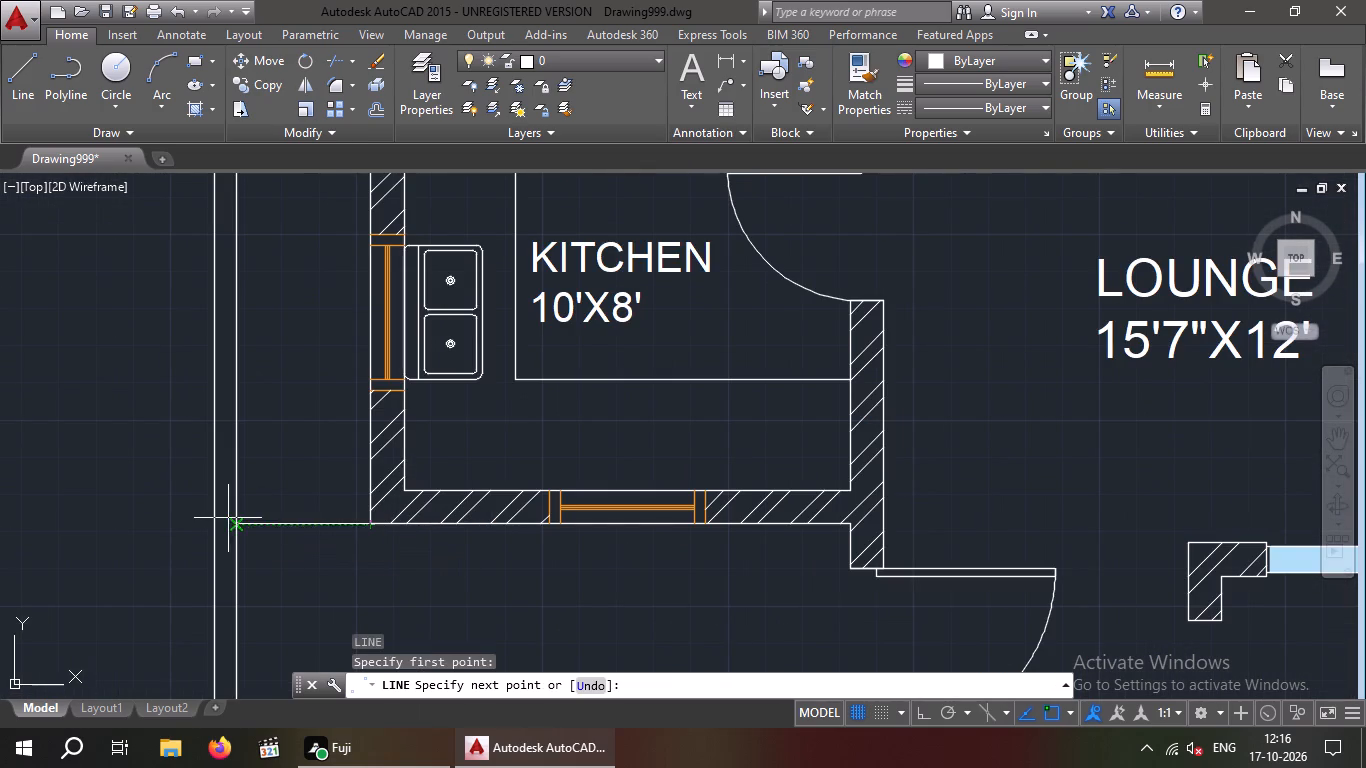
{"action": "left_click", "coordinate": [237, 524]}
{"action": "scroll", "coordinate": [270, 525], "scroll_direction": "down", "scroll_amount": 2}
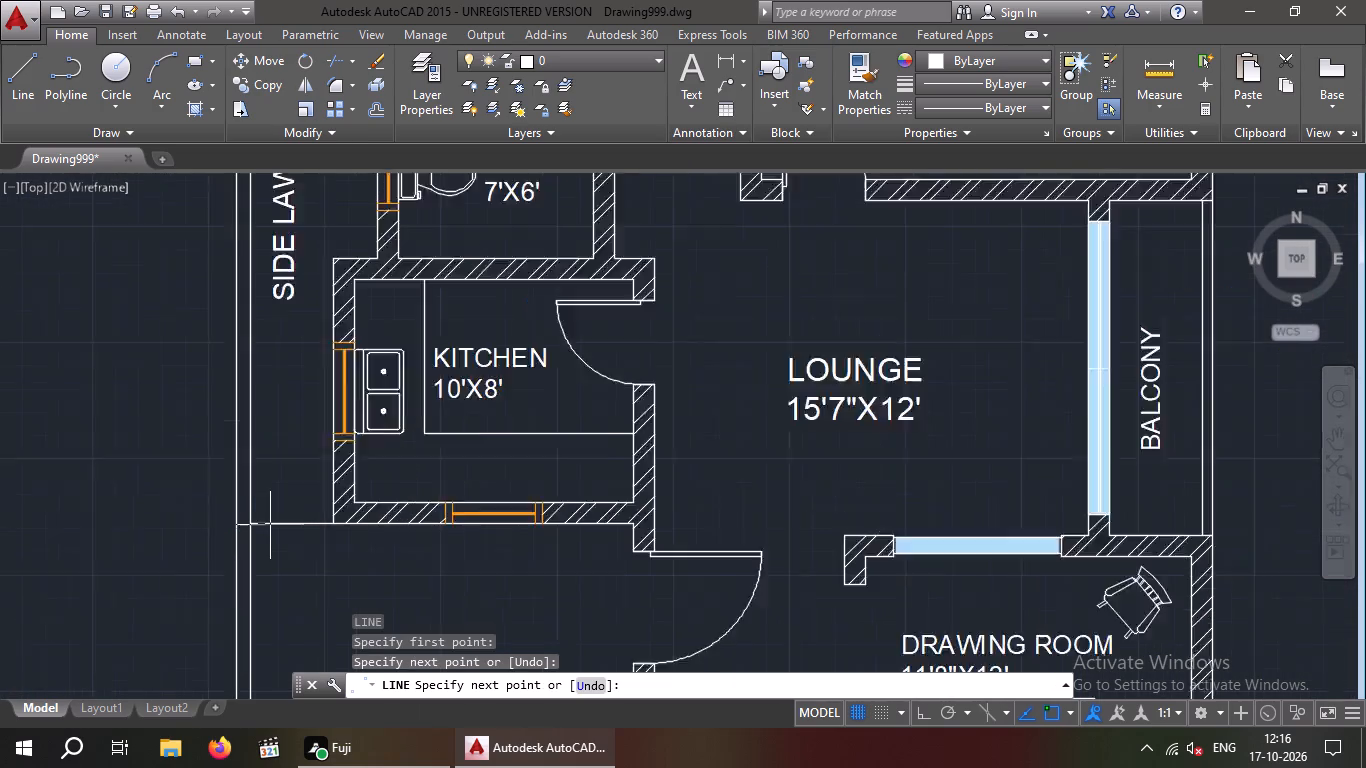
{"action": "key", "text": "space"}
Draw a vertical line from the house's front wall corner to the front boundary wall, separating the front lawn from the car parking.
{"action": "scroll", "coordinate": [273, 525], "scroll_direction": "down", "scroll_amount": 2}
{"action": "middle_click_drag", "start_coordinate": [309, 545], "coordinate": [302, 526]}
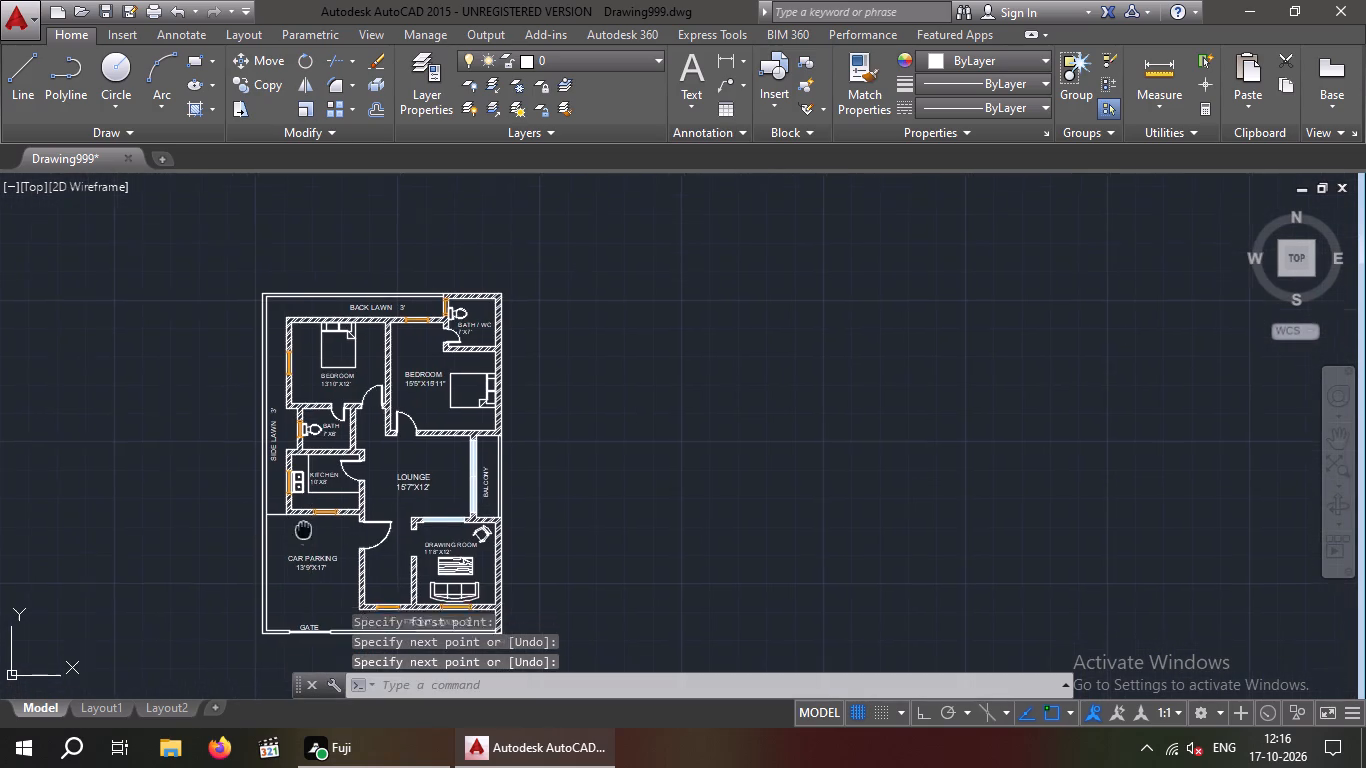
{"action": "middle_click_drag", "start_coordinate": [302, 526], "coordinate": [269, 437]}
{"action": "scroll", "coordinate": [340, 535], "scroll_direction": "up", "scroll_amount": 3}
{"action": "key", "text": "space"}
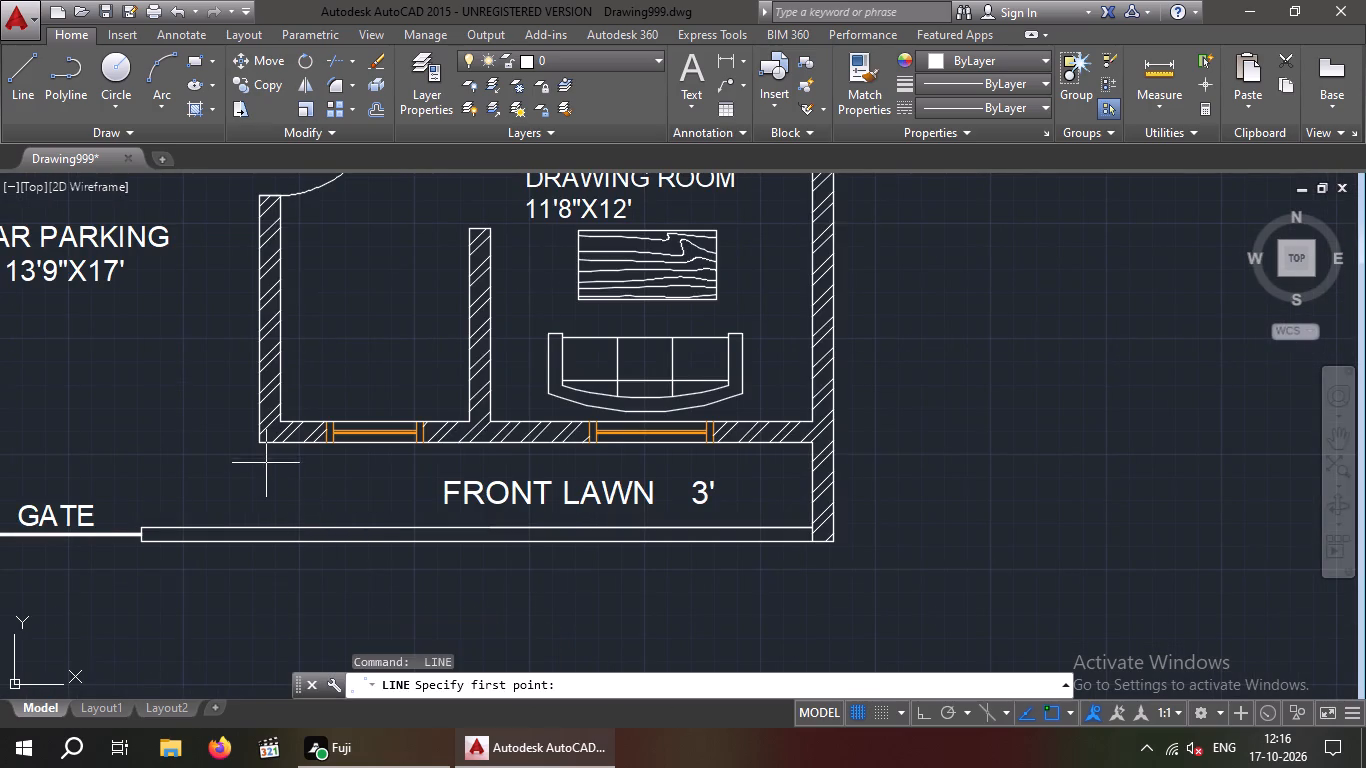
{"action": "left_click_drag", "start_coordinate": [255, 444], "coordinate": [248, 468]}
{"action": "scroll", "coordinate": [254, 534], "scroll_direction": "up", "scroll_amount": 3}
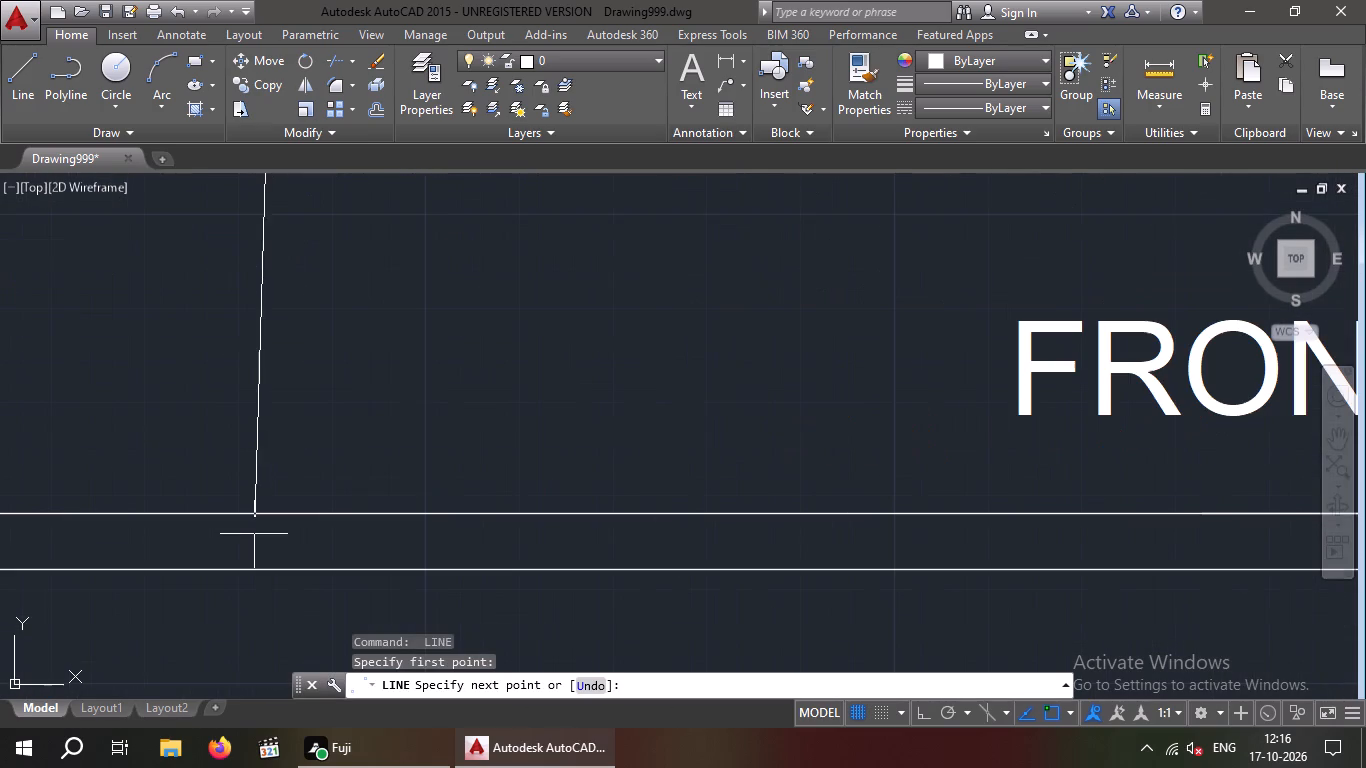
{"action": "left_click", "coordinate": [266, 510]}
{"action": "key", "text": "space"}
{"action": "scroll", "coordinate": [295, 592], "scroll_direction": "down", "scroll_amount": 4}
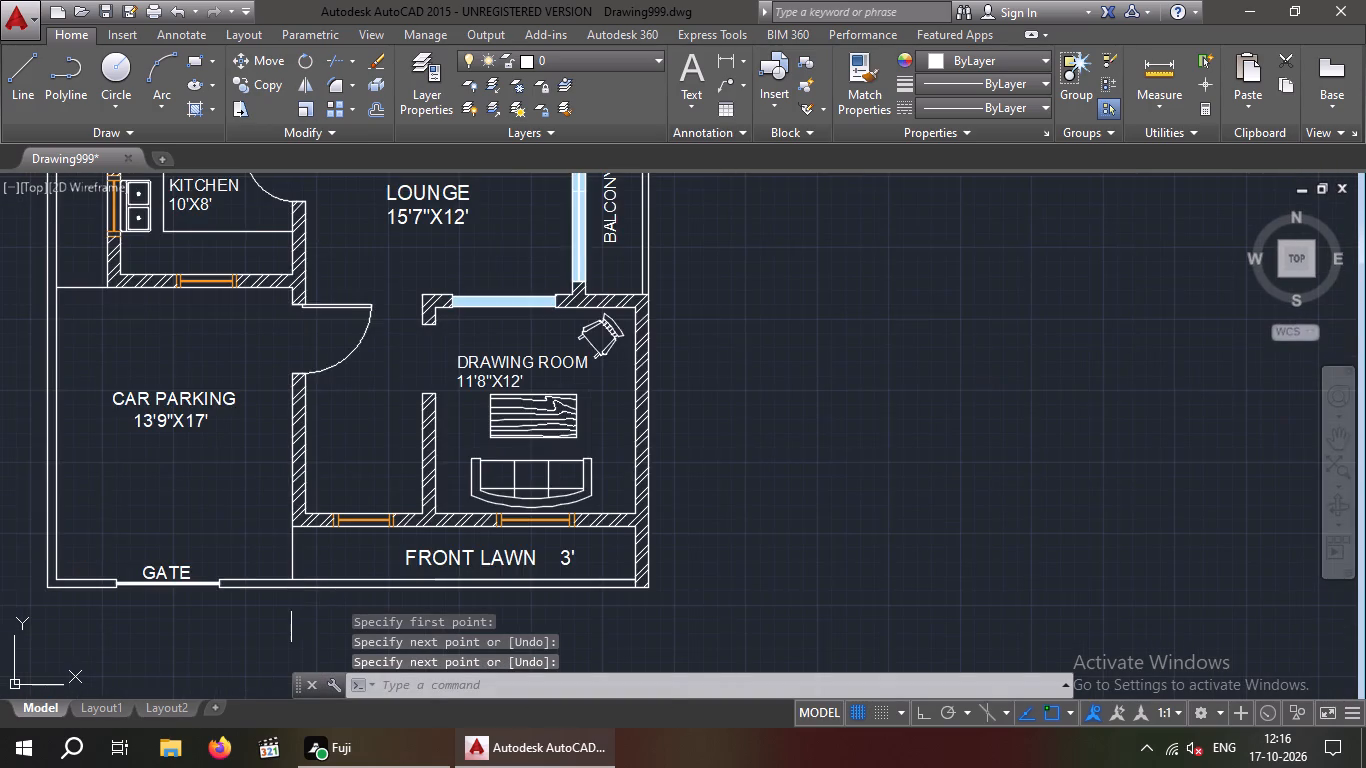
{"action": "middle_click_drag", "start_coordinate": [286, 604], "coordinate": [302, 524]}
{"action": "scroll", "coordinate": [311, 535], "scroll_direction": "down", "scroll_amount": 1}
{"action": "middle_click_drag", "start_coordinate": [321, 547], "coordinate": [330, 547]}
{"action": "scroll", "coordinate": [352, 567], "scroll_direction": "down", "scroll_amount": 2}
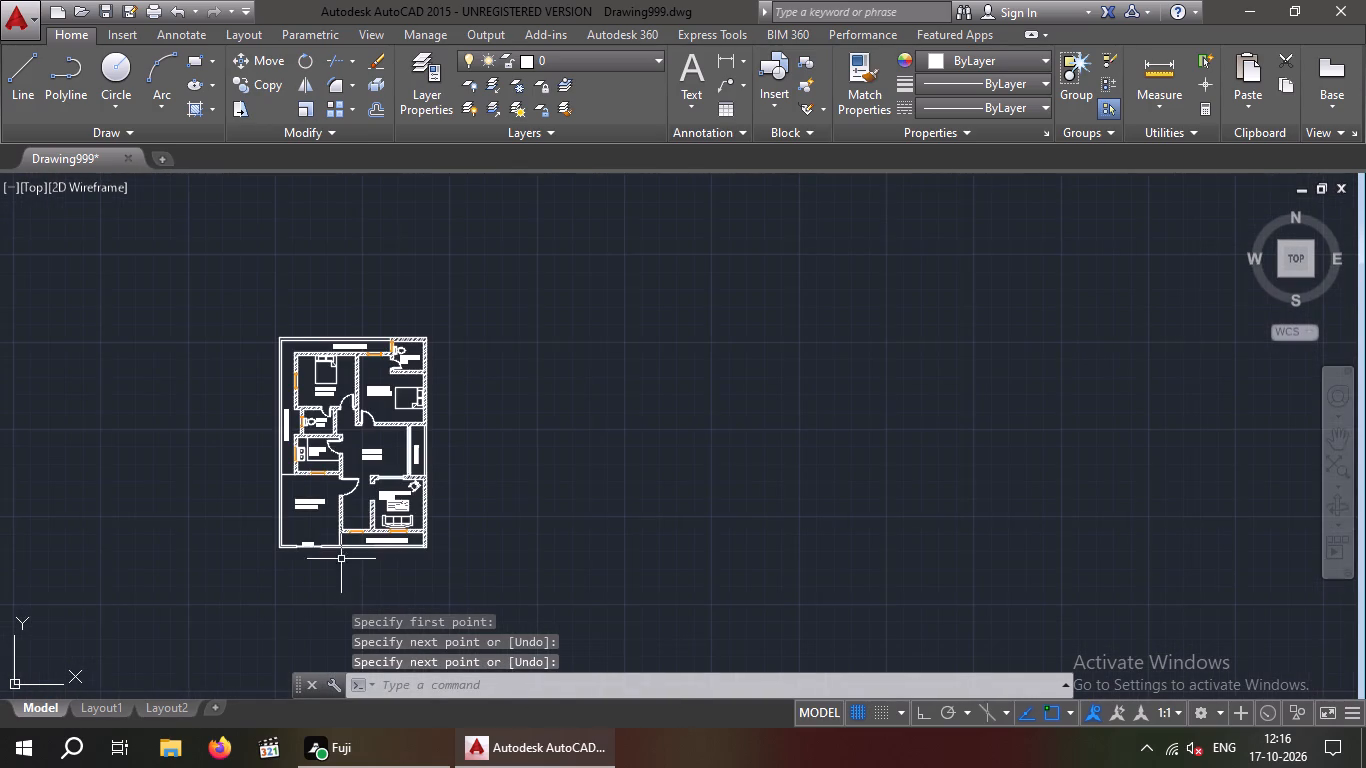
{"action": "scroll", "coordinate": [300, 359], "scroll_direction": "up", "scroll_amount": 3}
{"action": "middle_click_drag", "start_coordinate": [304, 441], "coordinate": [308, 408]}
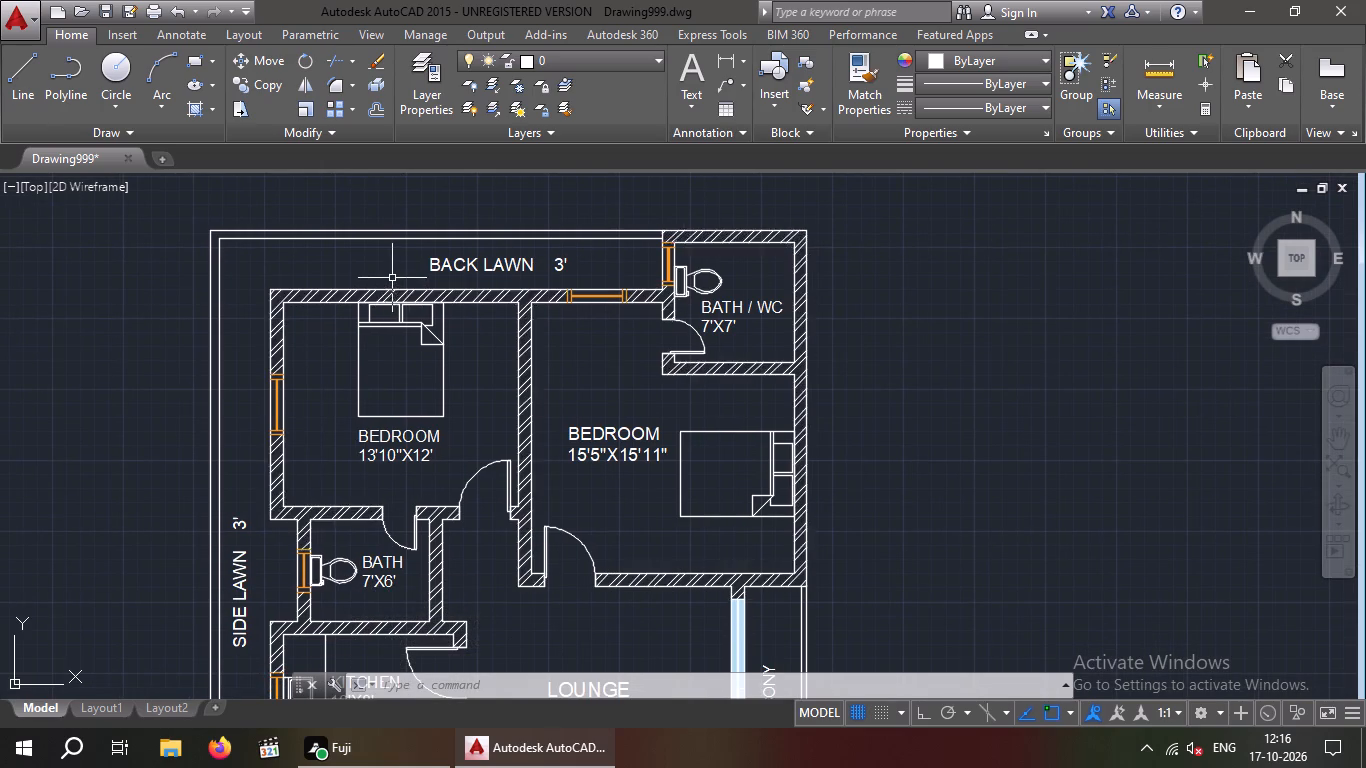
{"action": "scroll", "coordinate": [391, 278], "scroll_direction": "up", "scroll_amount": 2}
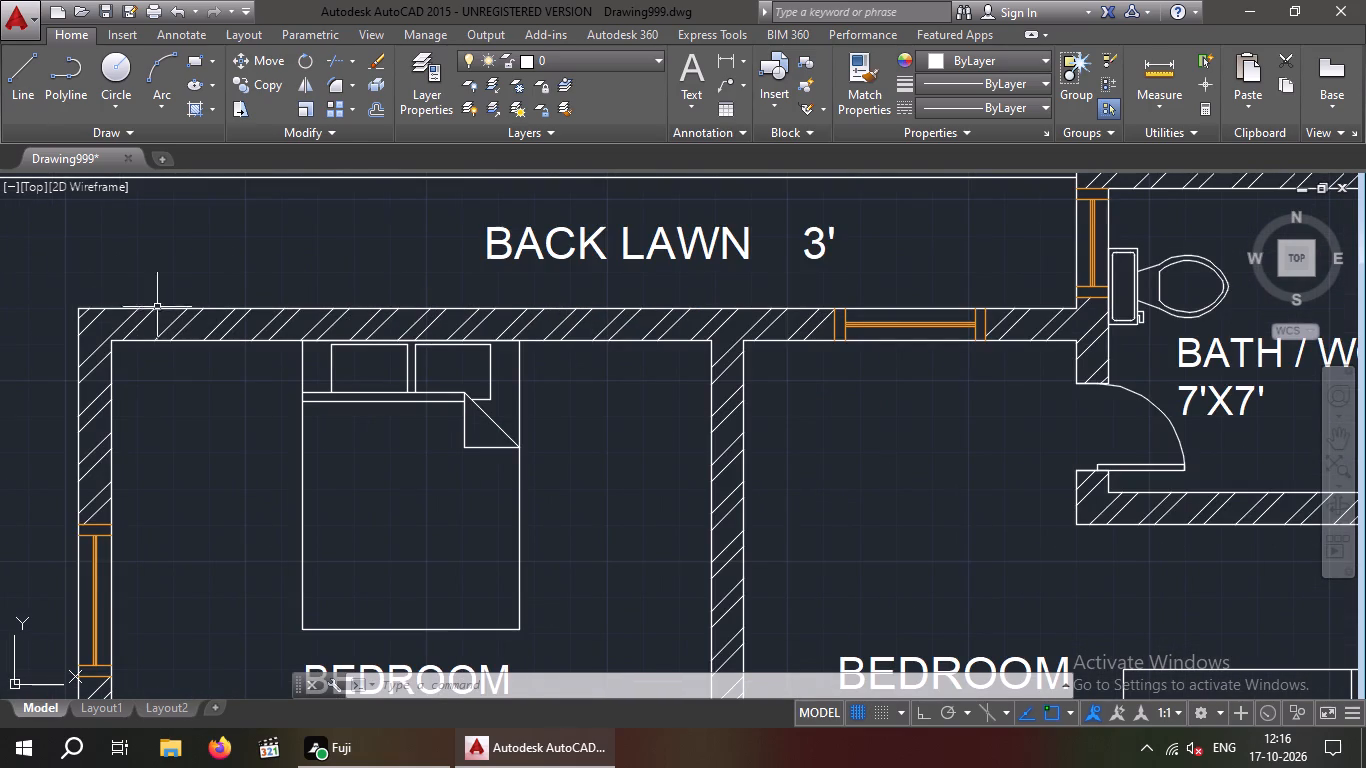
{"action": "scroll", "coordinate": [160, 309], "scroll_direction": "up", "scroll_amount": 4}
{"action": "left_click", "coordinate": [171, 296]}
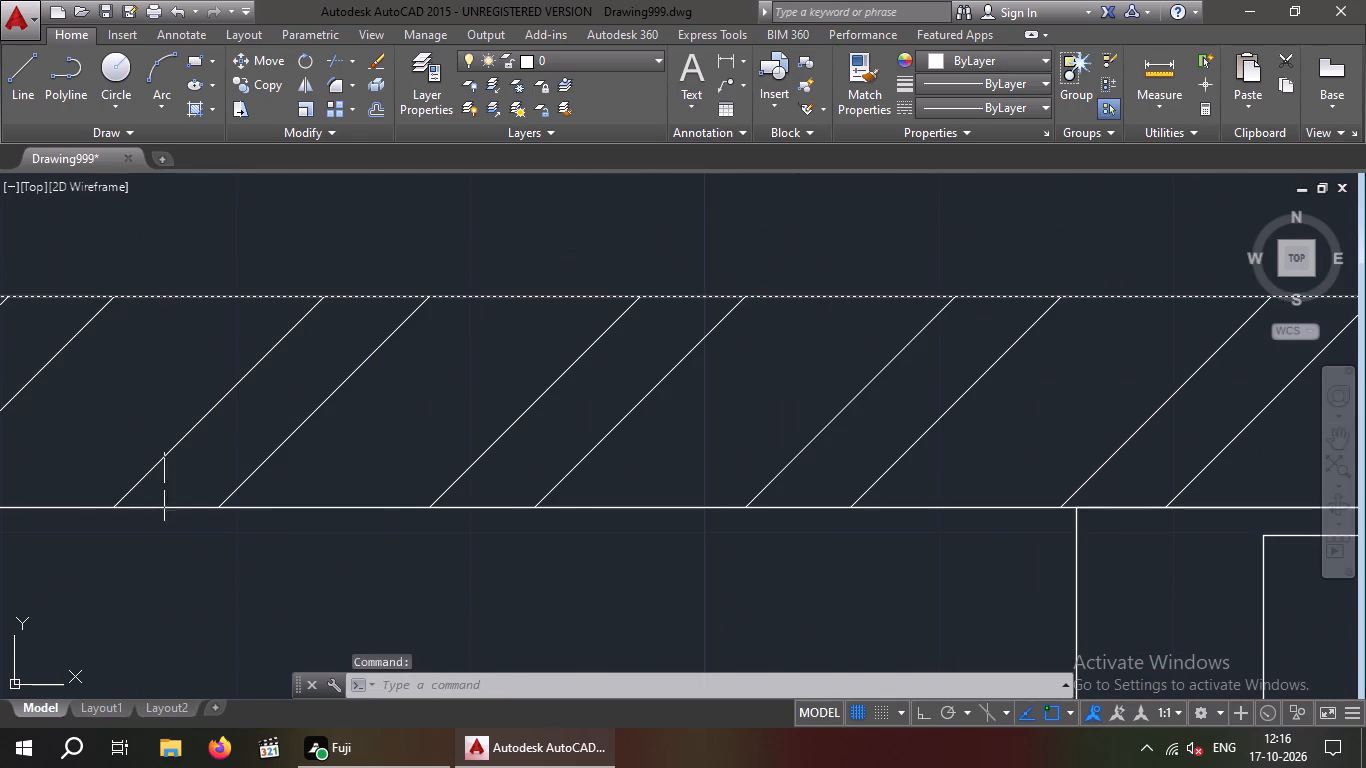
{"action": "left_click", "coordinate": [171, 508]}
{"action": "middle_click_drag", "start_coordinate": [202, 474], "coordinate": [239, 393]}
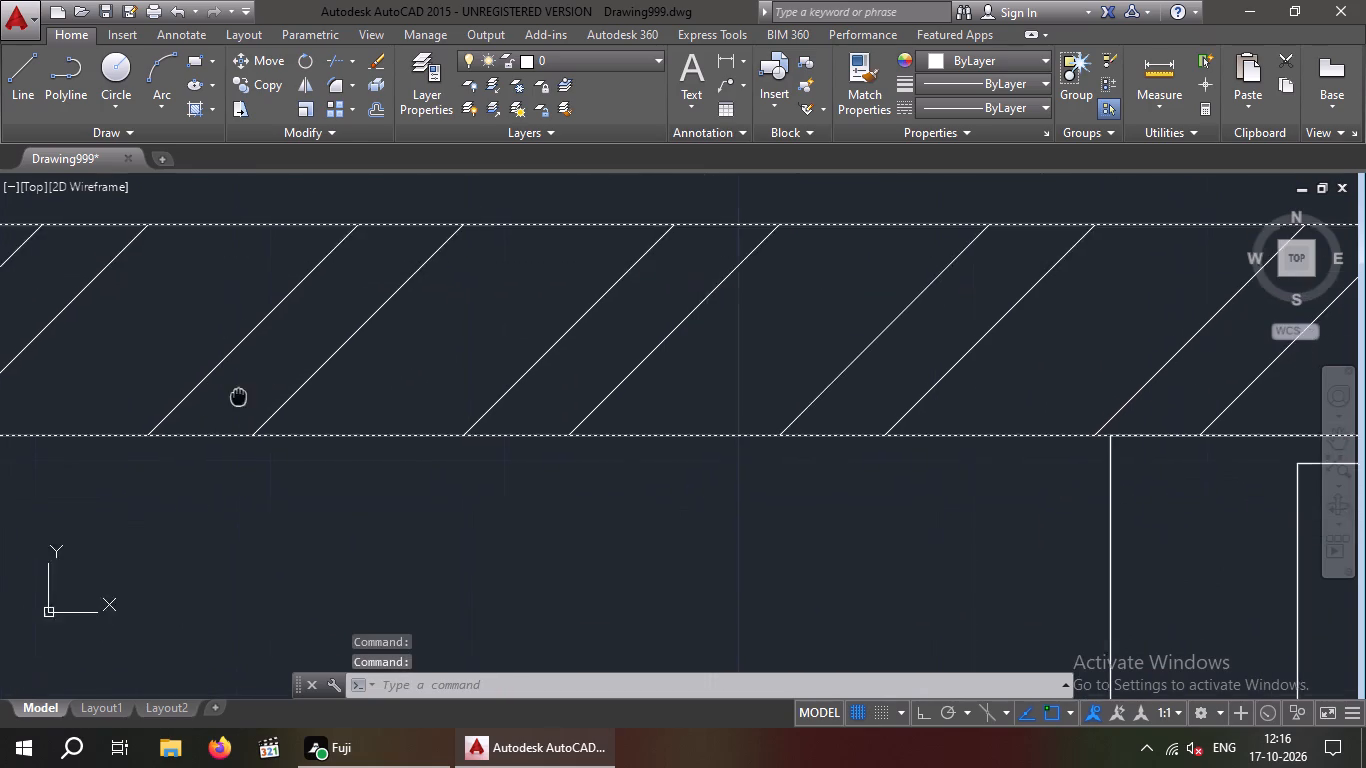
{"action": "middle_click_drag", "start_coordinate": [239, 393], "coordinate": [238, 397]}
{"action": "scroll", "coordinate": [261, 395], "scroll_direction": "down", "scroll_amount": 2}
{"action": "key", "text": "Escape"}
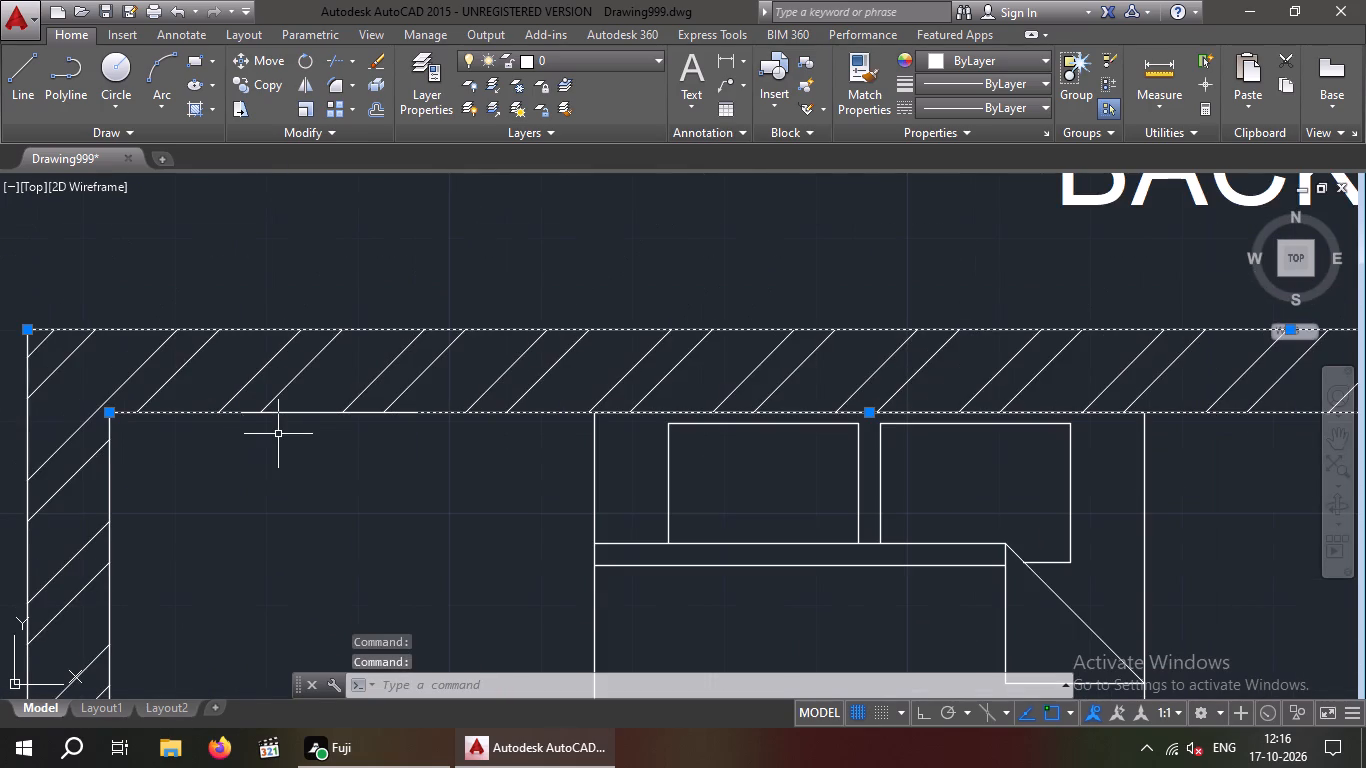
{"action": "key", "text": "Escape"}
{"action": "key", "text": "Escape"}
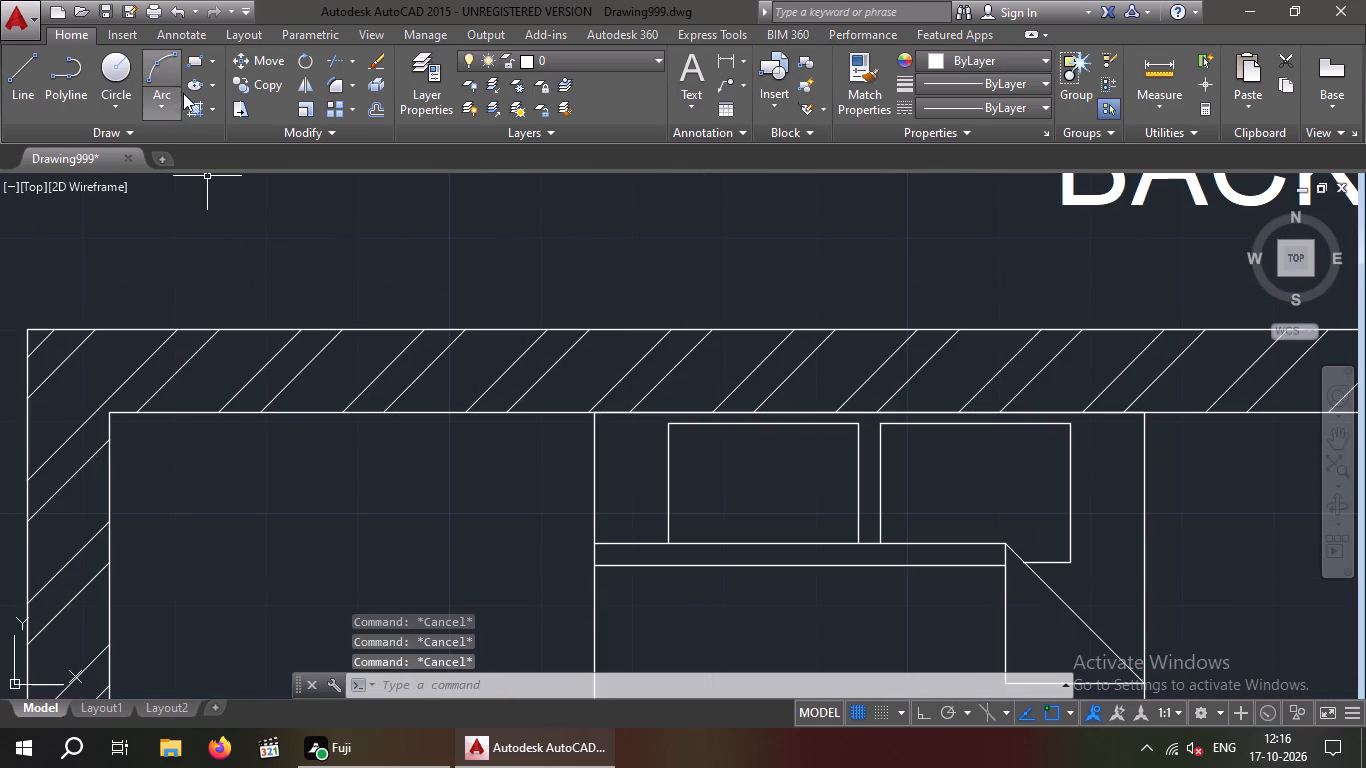
Hatch the connected back lawn and side lawn area with the CROSS pattern in green 88,186,72.
{"action": "left_click", "coordinate": [197, 112]}
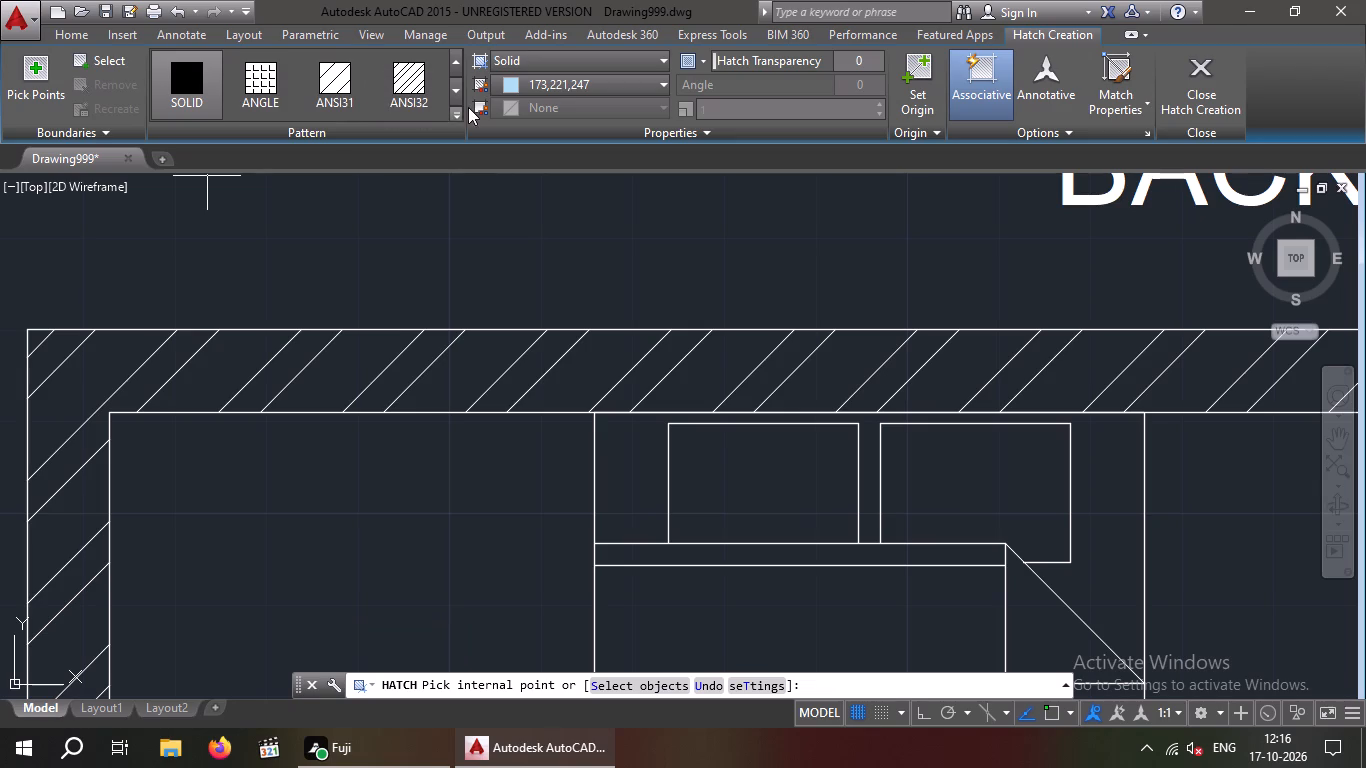
{"action": "left_click", "coordinate": [456, 112]}
{"action": "scroll", "coordinate": [348, 229], "scroll_direction": "down", "scroll_amount": 2}
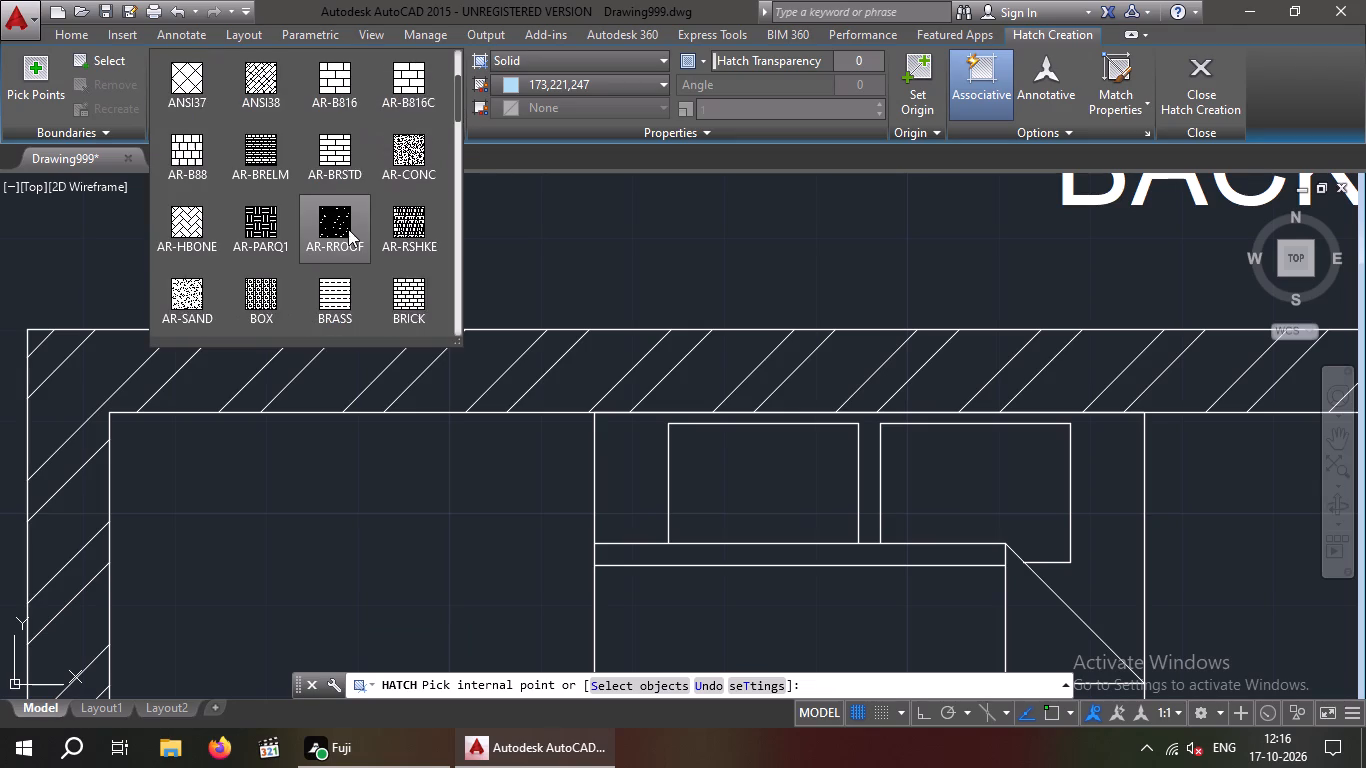
{"action": "scroll", "coordinate": [348, 229], "scroll_direction": "down", "scroll_amount": 1}
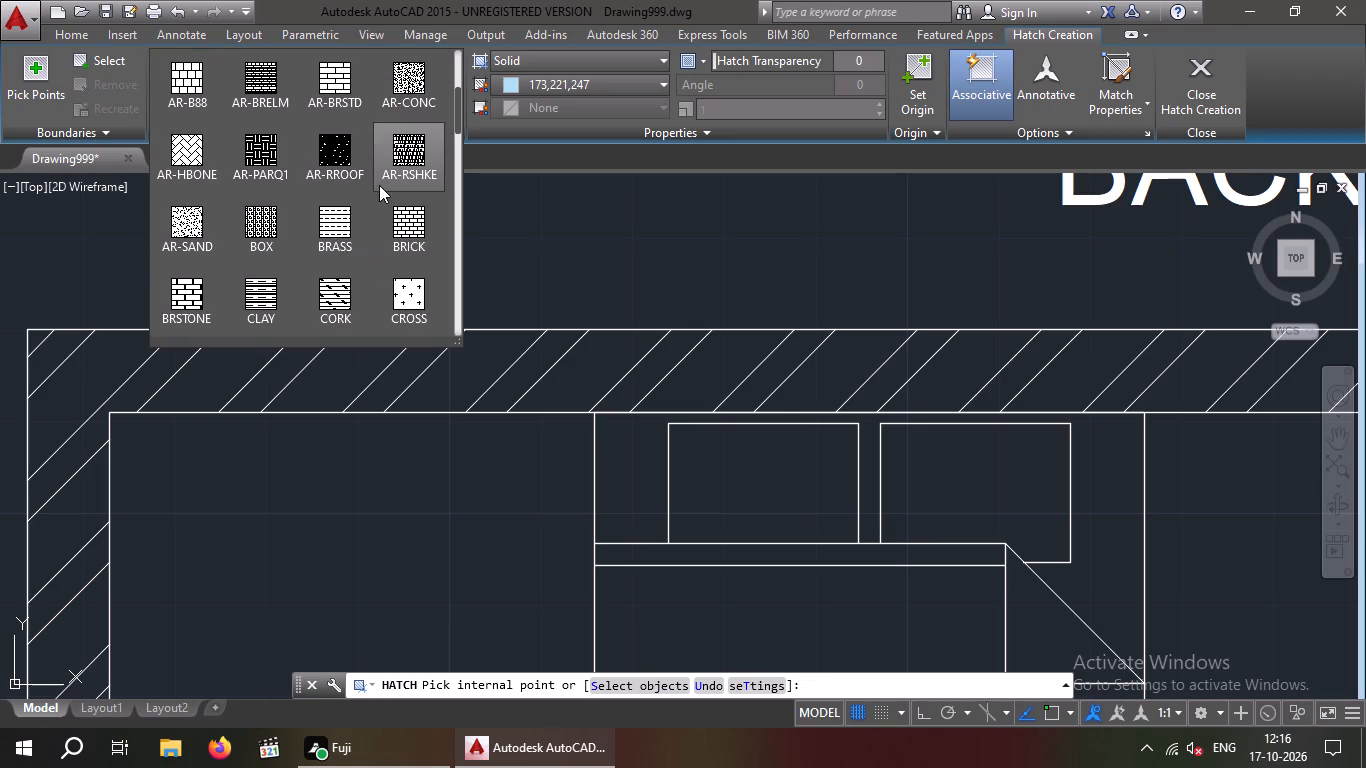
{"action": "scroll", "coordinate": [342, 190], "scroll_direction": "down", "scroll_amount": 2}
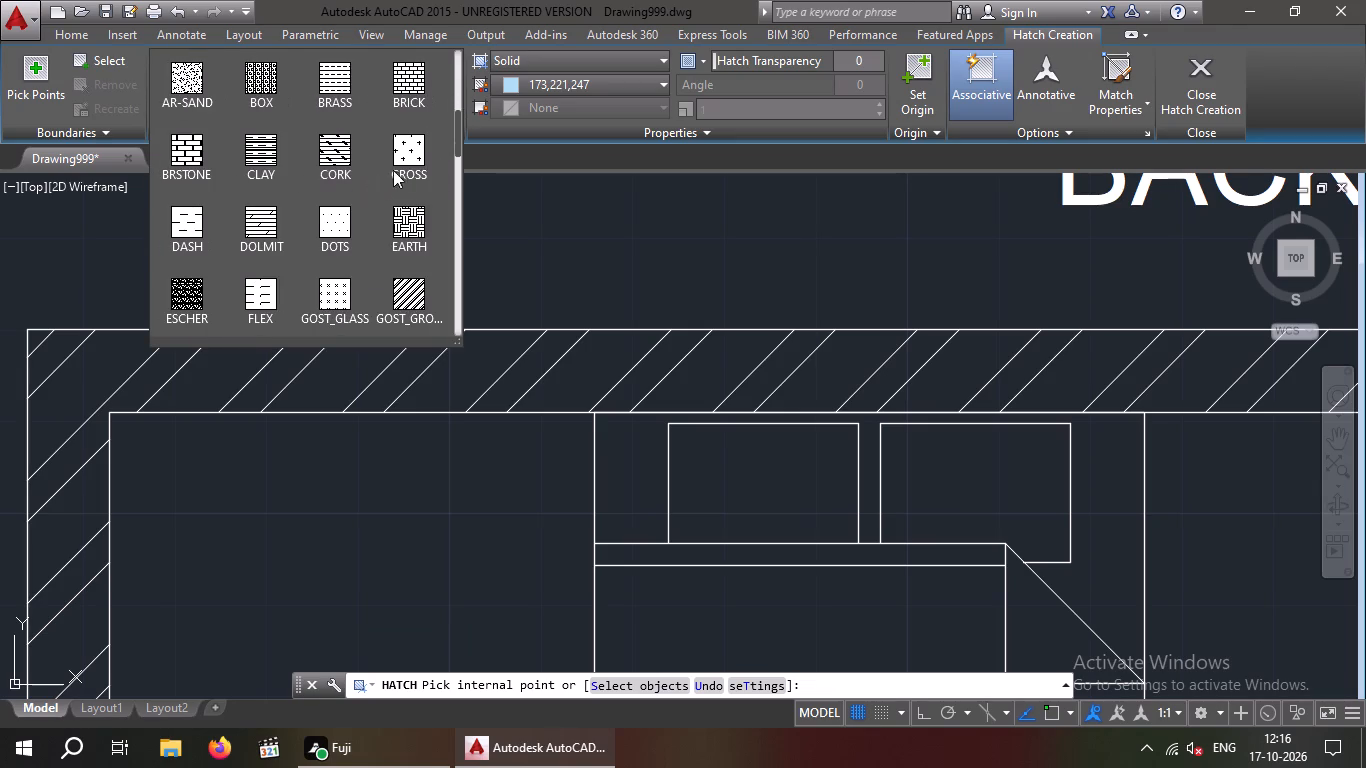
{"action": "left_click", "coordinate": [408, 152]}
{"action": "scroll", "coordinate": [481, 260], "scroll_direction": "down", "scroll_amount": 2}
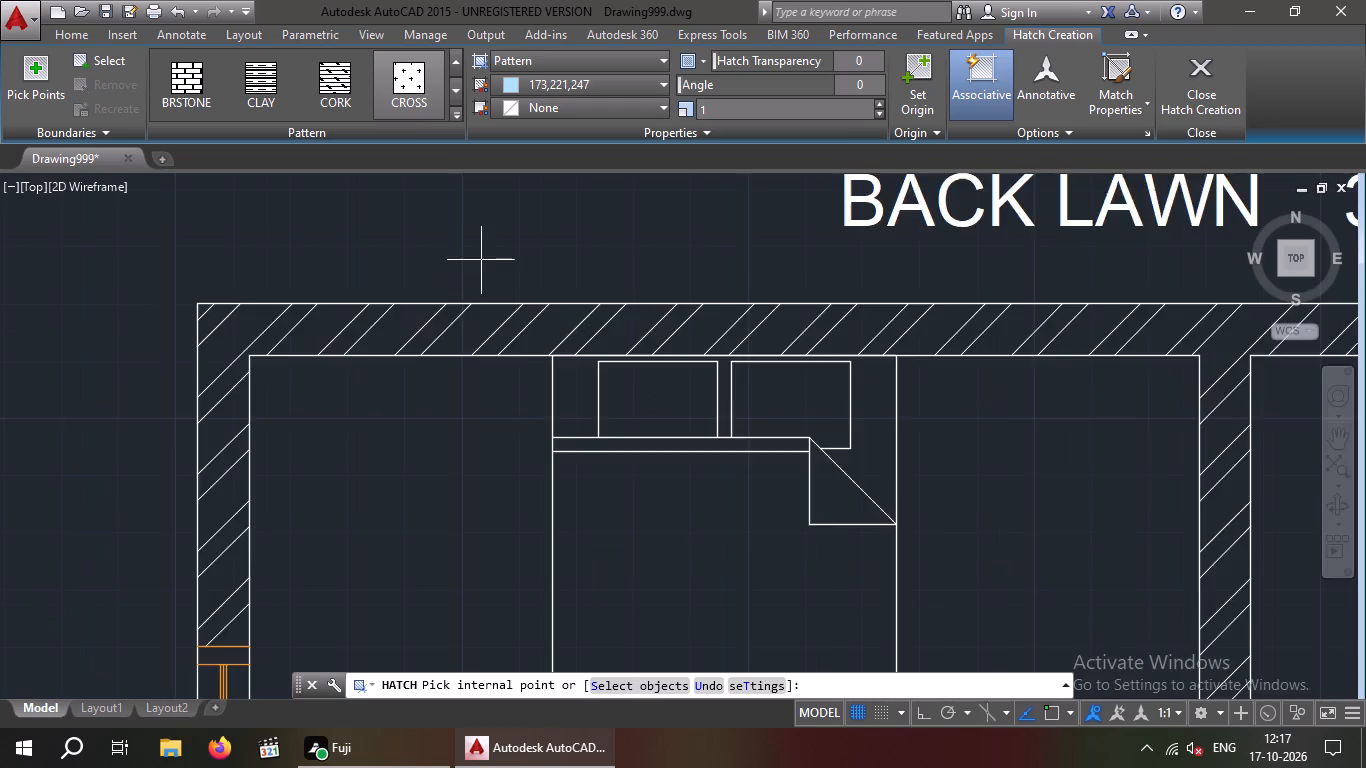
{"action": "scroll", "coordinate": [547, 248], "scroll_direction": "down", "scroll_amount": 2}
{"action": "left_click", "coordinate": [542, 239]}
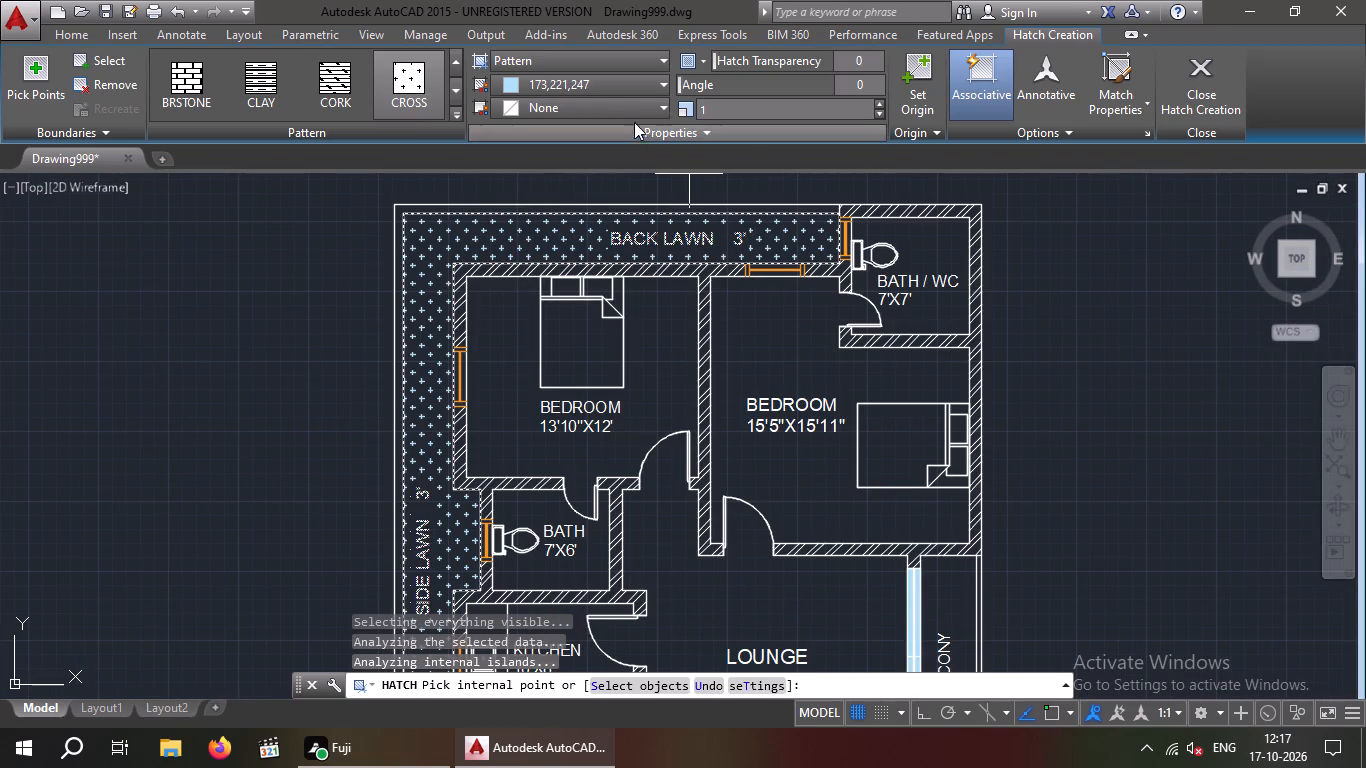
{"action": "left_click", "coordinate": [627, 86]}
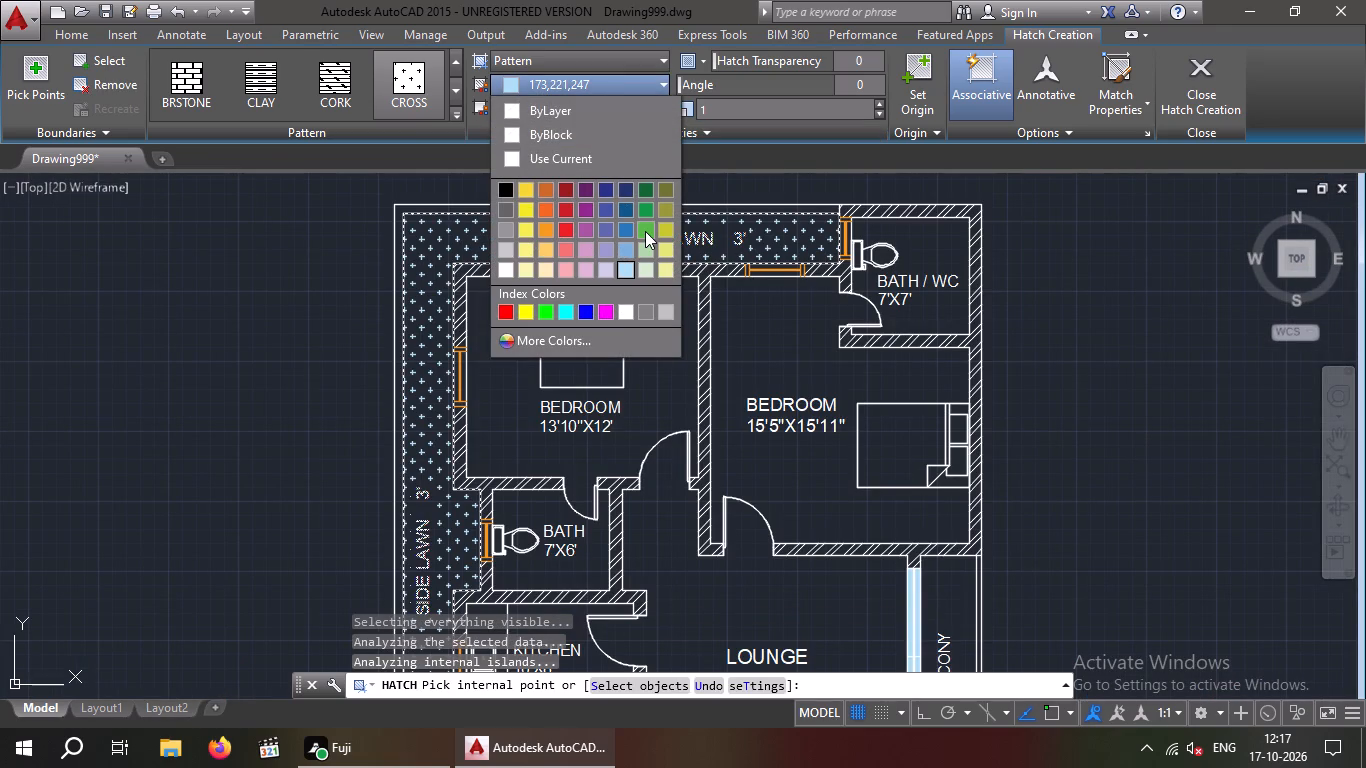
{"action": "left_click", "coordinate": [645, 231]}
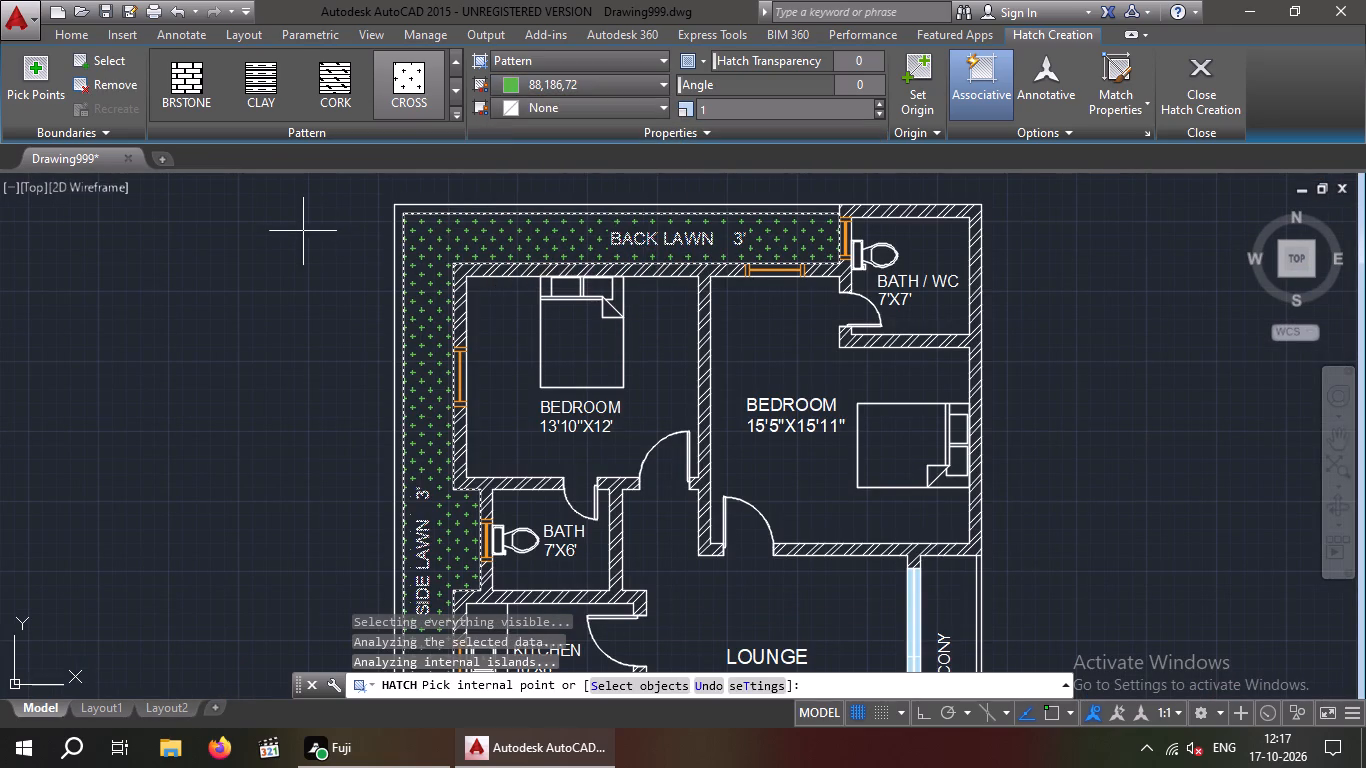
Hatch the front lawn with the same green CROSS pattern and finish the hatch.
{"action": "middle_click_drag", "start_coordinate": [198, 270], "coordinate": [102, 186]}
{"action": "right_click", "coordinate": [86, 184]}
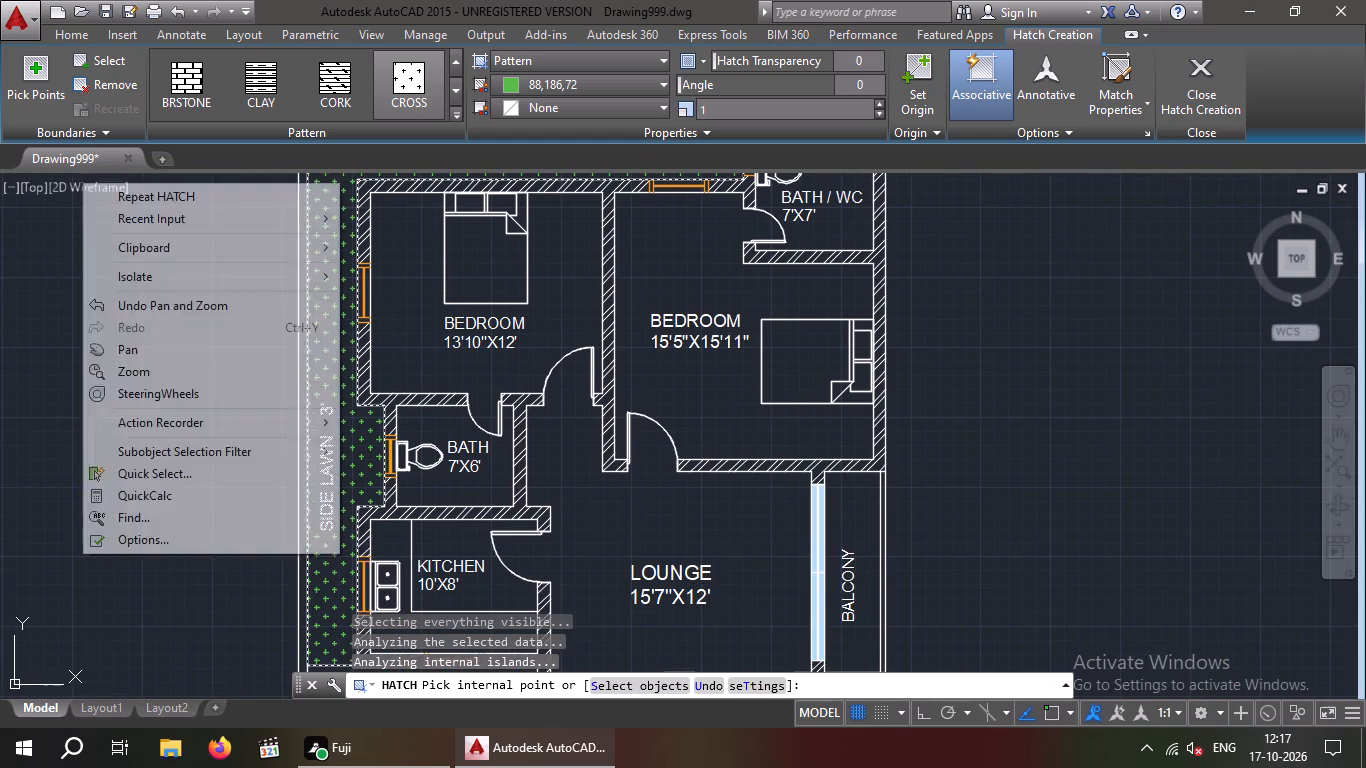
{"action": "scroll", "coordinate": [88, 208], "scroll_direction": "down", "scroll_amount": 1}
{"action": "key", "text": "Escape"}
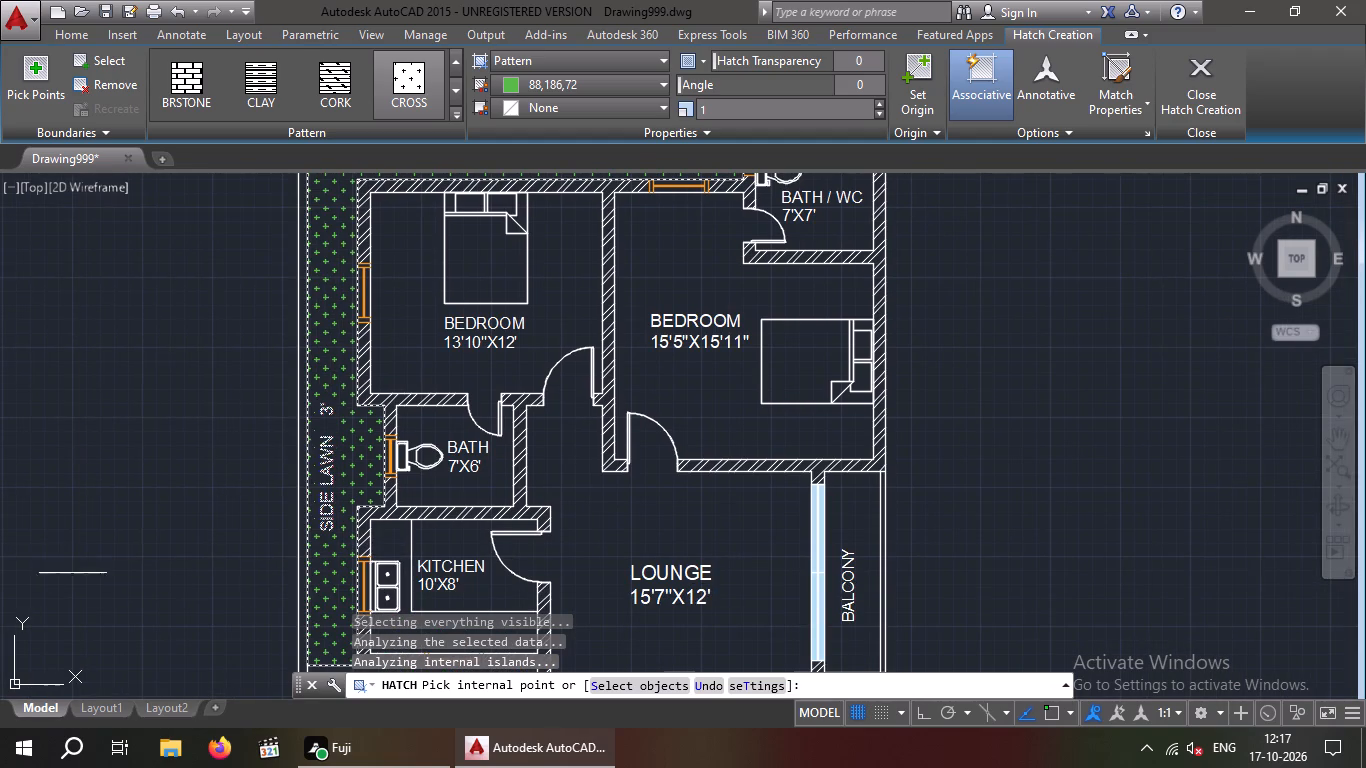
{"action": "scroll", "coordinate": [152, 437], "scroll_direction": "down", "scroll_amount": 1}
{"action": "middle_click_drag", "start_coordinate": [149, 425], "coordinate": [131, 334]}
{"action": "middle_click_drag", "start_coordinate": [127, 455], "coordinate": [190, 316]}
{"action": "middle_click_drag", "start_coordinate": [199, 294], "coordinate": [203, 285]}
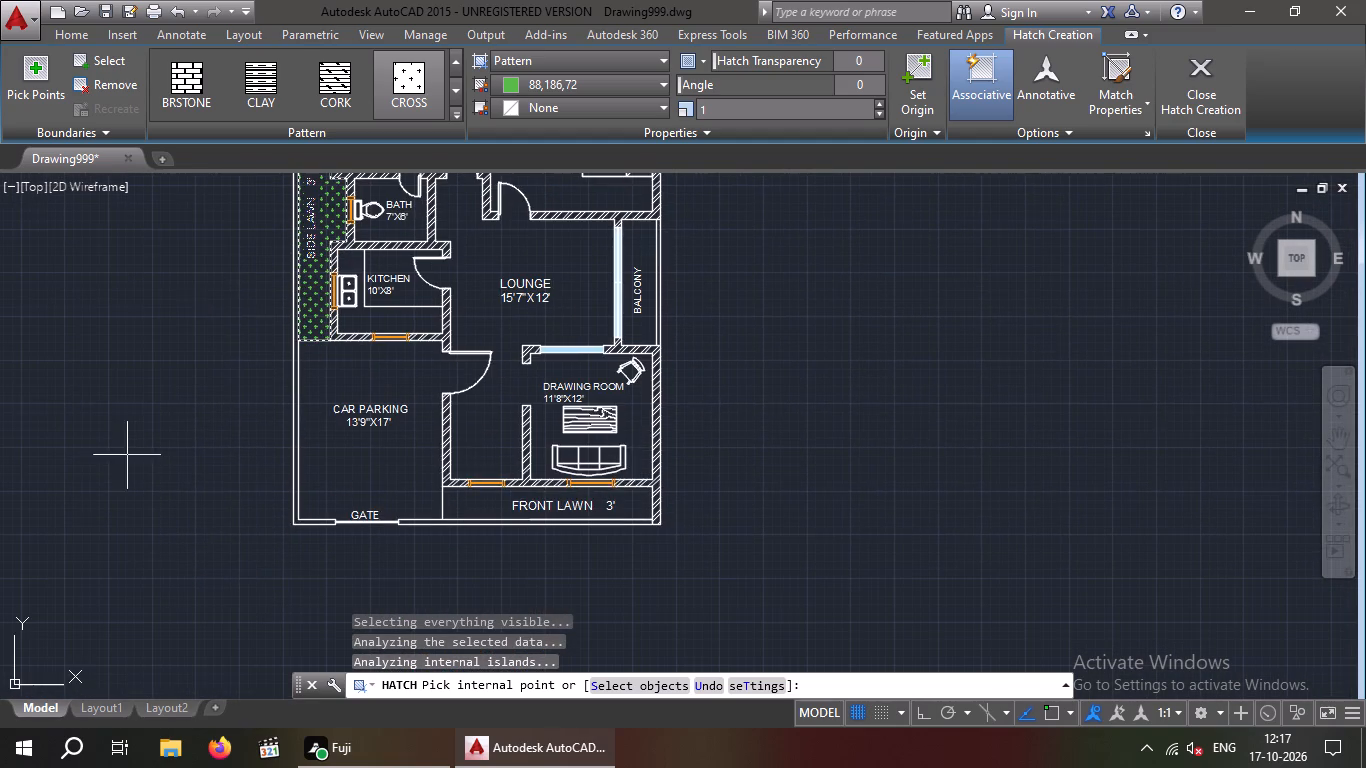
{"action": "scroll", "coordinate": [496, 513], "scroll_direction": "up", "scroll_amount": 1}
{"action": "left_click", "coordinate": [487, 512]}
{"action": "key", "text": "Escape"}
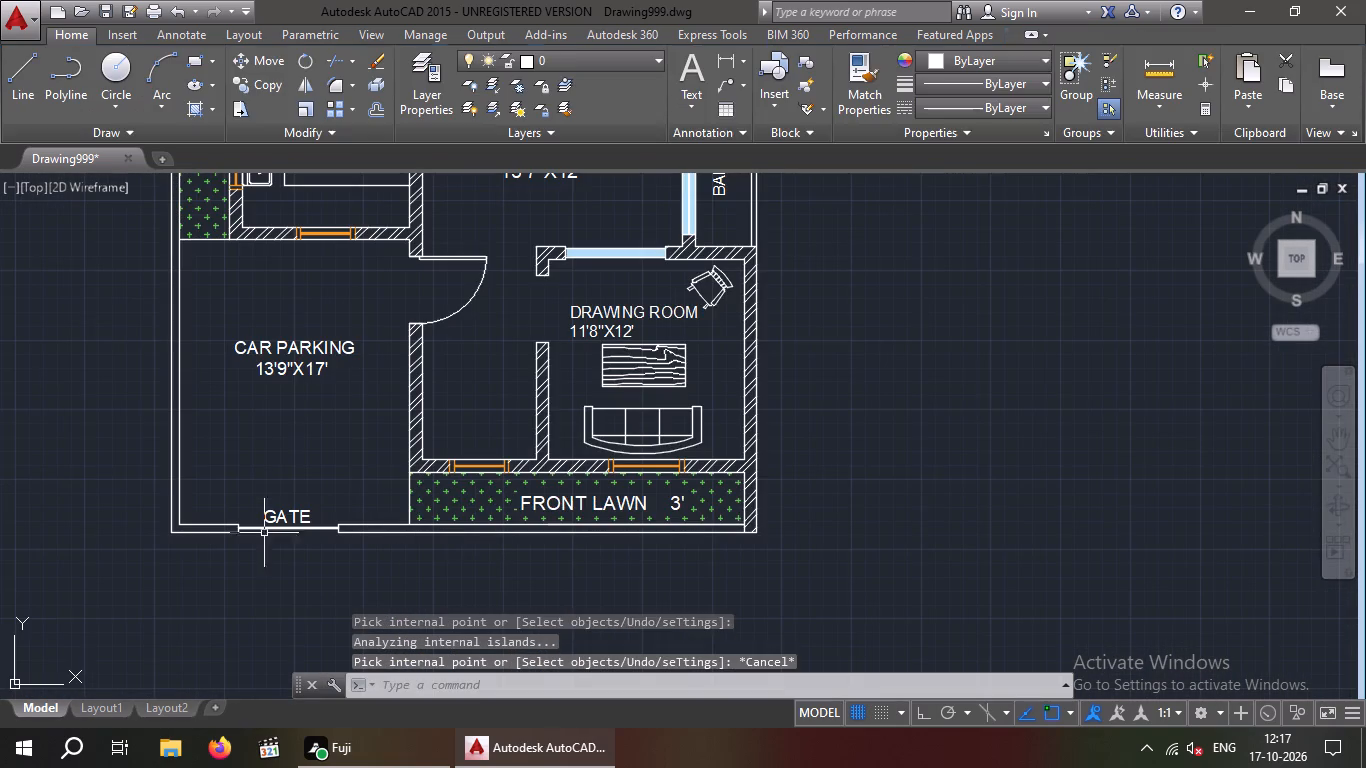
{"action": "key", "text": "Escape"}
Start a new hatch for the boundary wall and choose the AR-BRSTD brick pattern.
{"action": "scroll", "coordinate": [41, 483], "scroll_direction": "down", "scroll_amount": 1}
{"action": "middle_click_drag", "start_coordinate": [44, 487], "coordinate": [91, 601]}
{"action": "scroll", "coordinate": [77, 428], "scroll_direction": "down", "scroll_amount": 1}
{"action": "middle_click", "coordinate": [75, 481]}
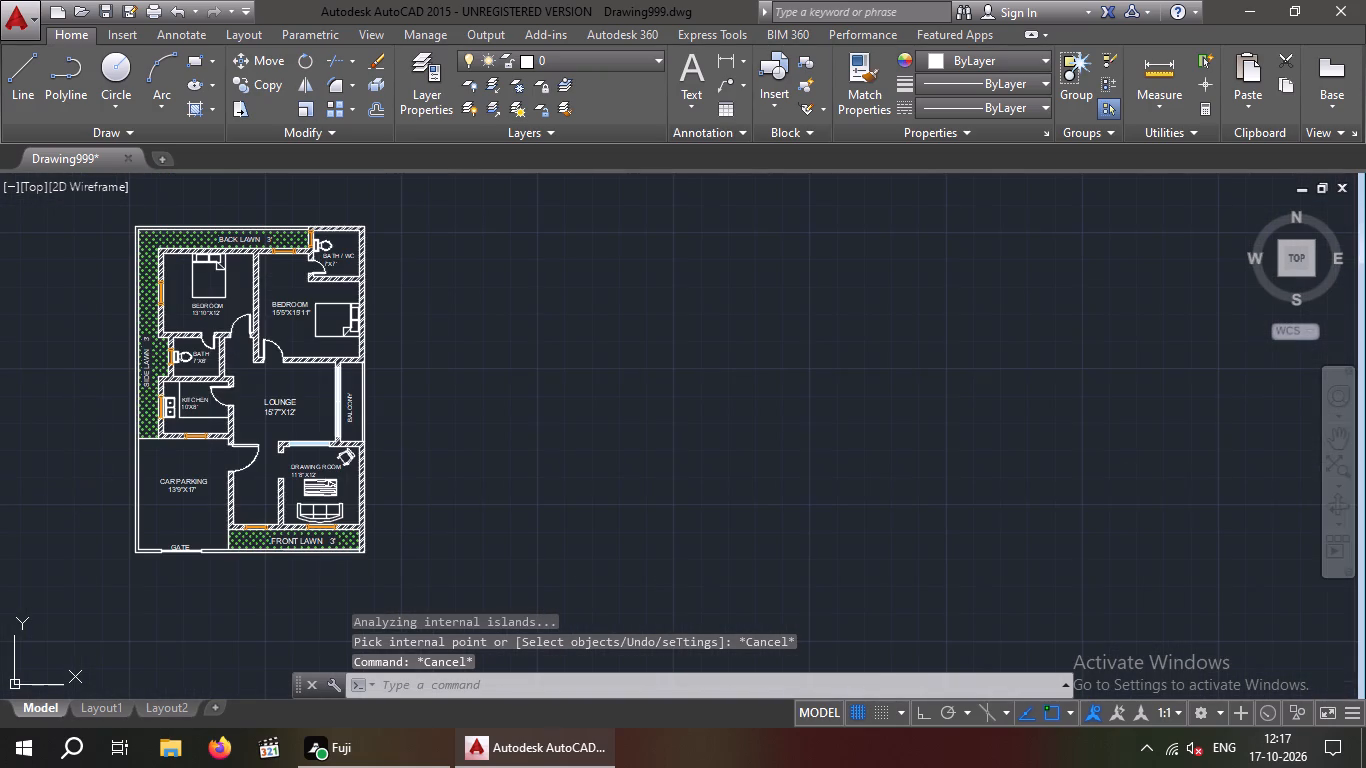
{"action": "middle_click_drag", "start_coordinate": [528, 359], "coordinate": [596, 356]}
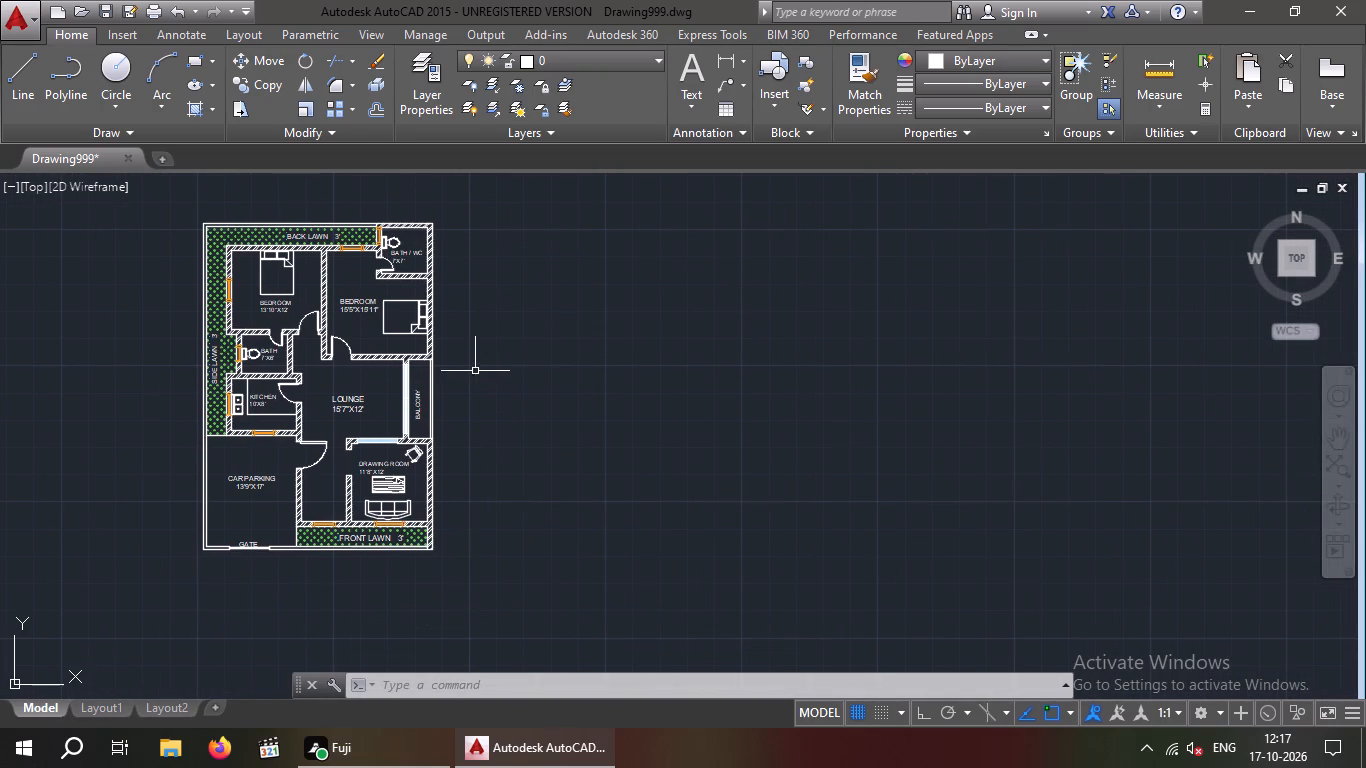
{"action": "left_click", "coordinate": [196, 110]}
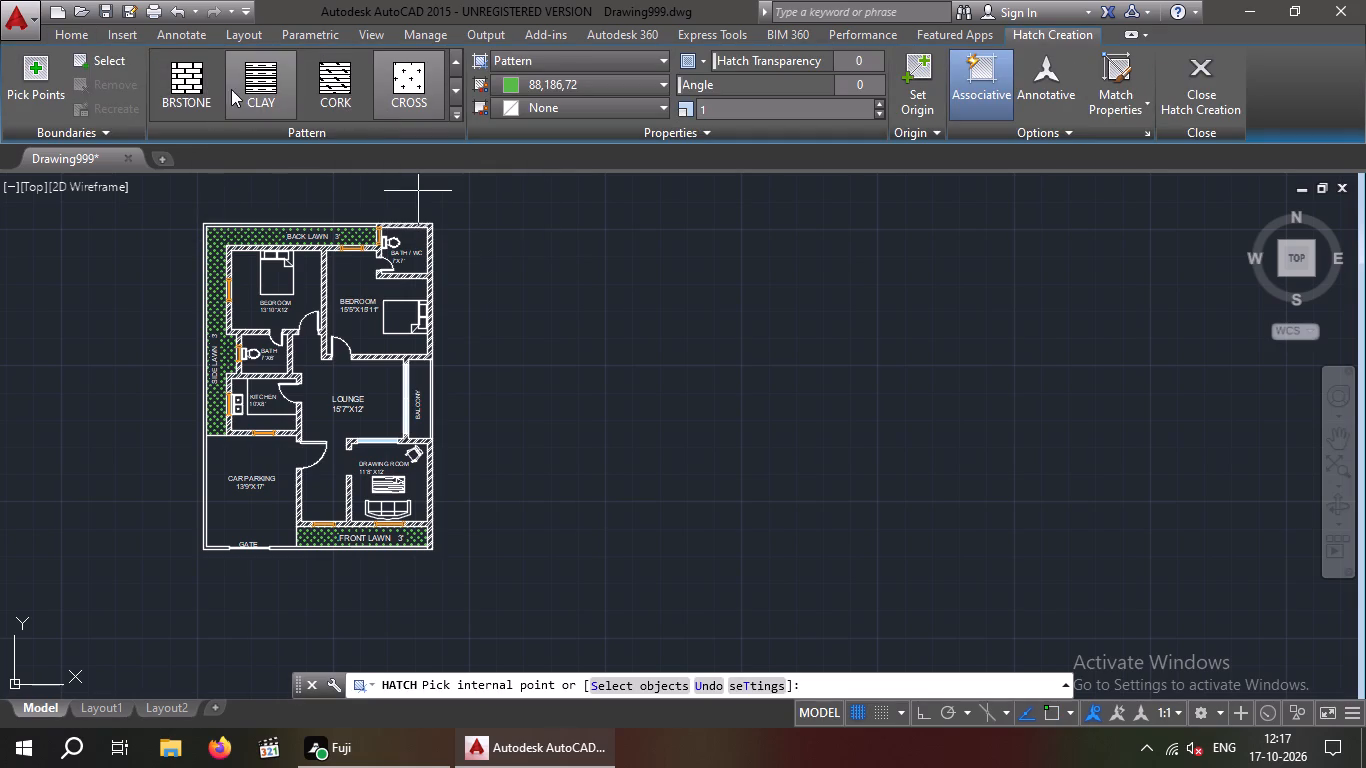
{"action": "scroll", "coordinate": [189, 80], "scroll_direction": "up", "scroll_amount": 3}
{"action": "left_click", "coordinate": [457, 113]}
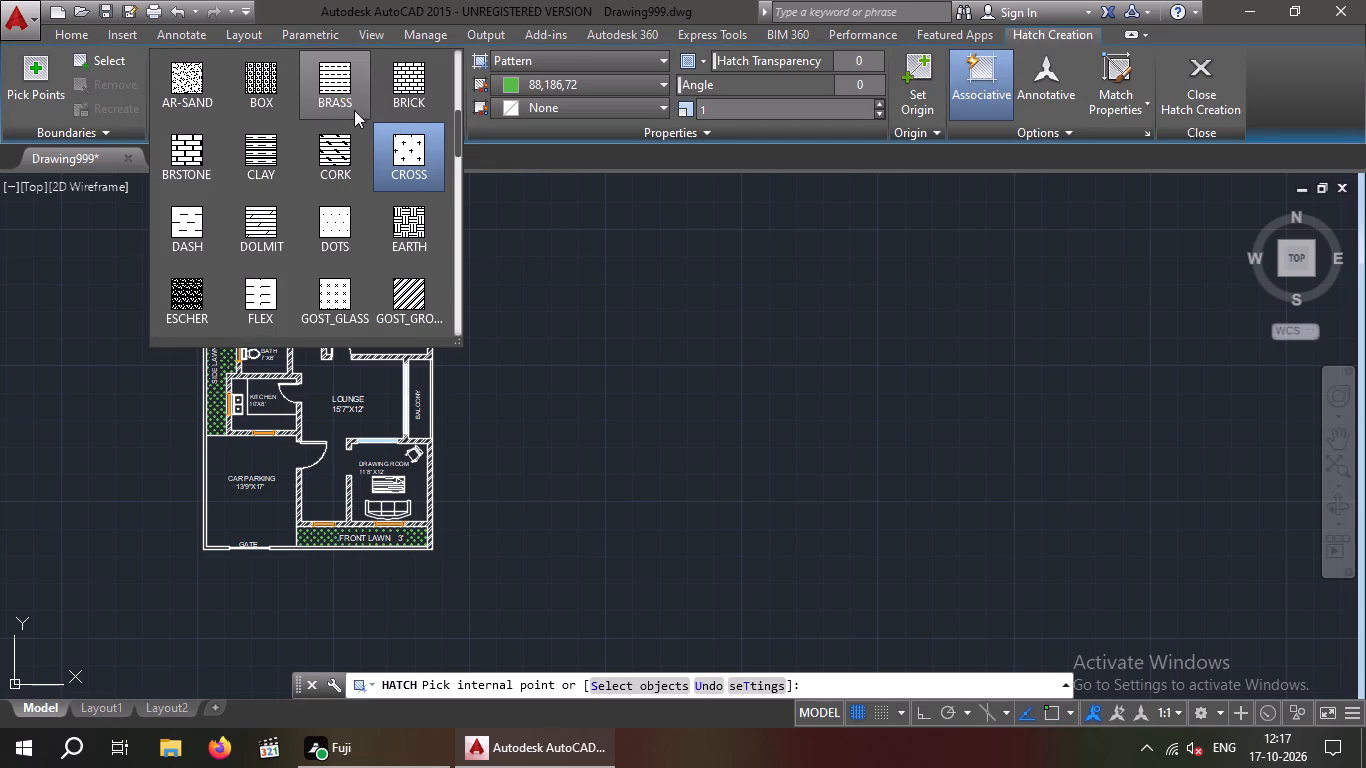
{"action": "scroll", "coordinate": [278, 238], "scroll_direction": "up", "scroll_amount": 2}
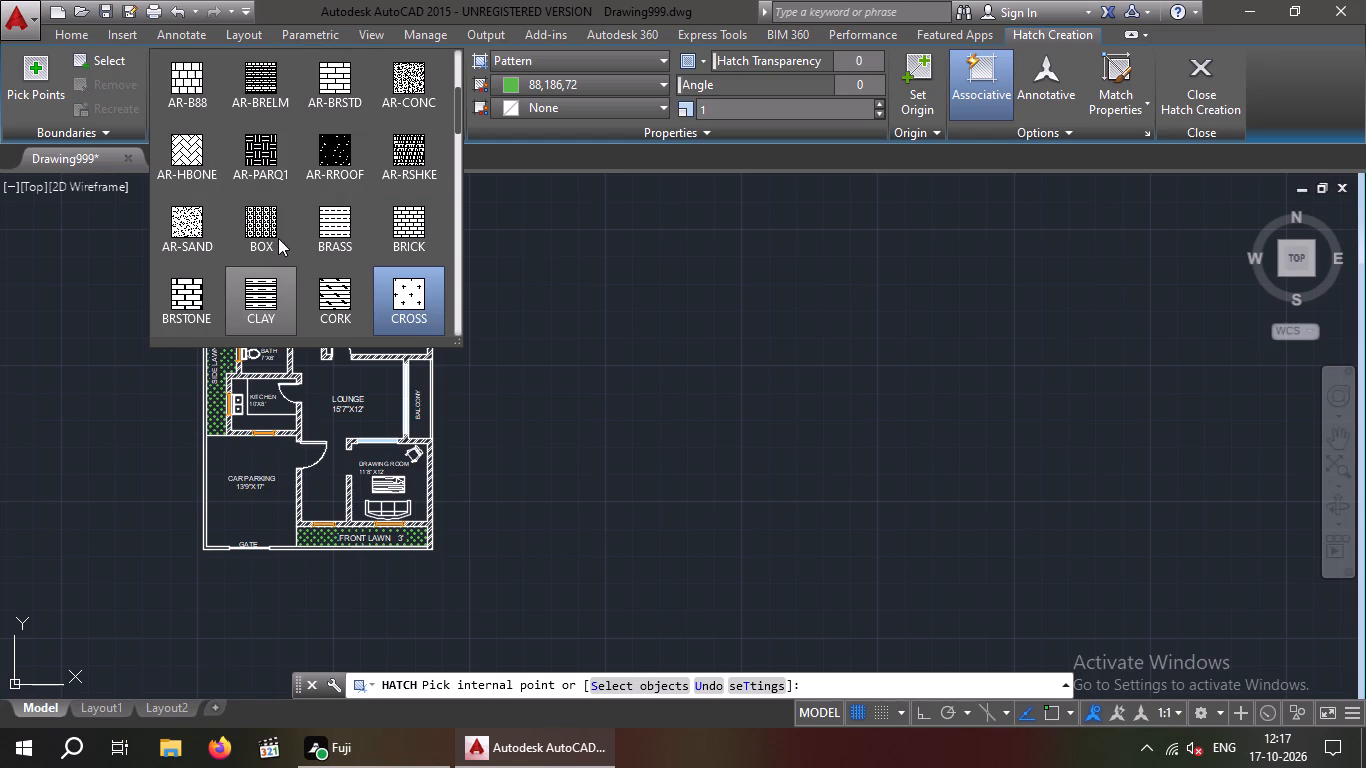
{"action": "scroll", "coordinate": [327, 196], "scroll_direction": "up", "scroll_amount": 4}
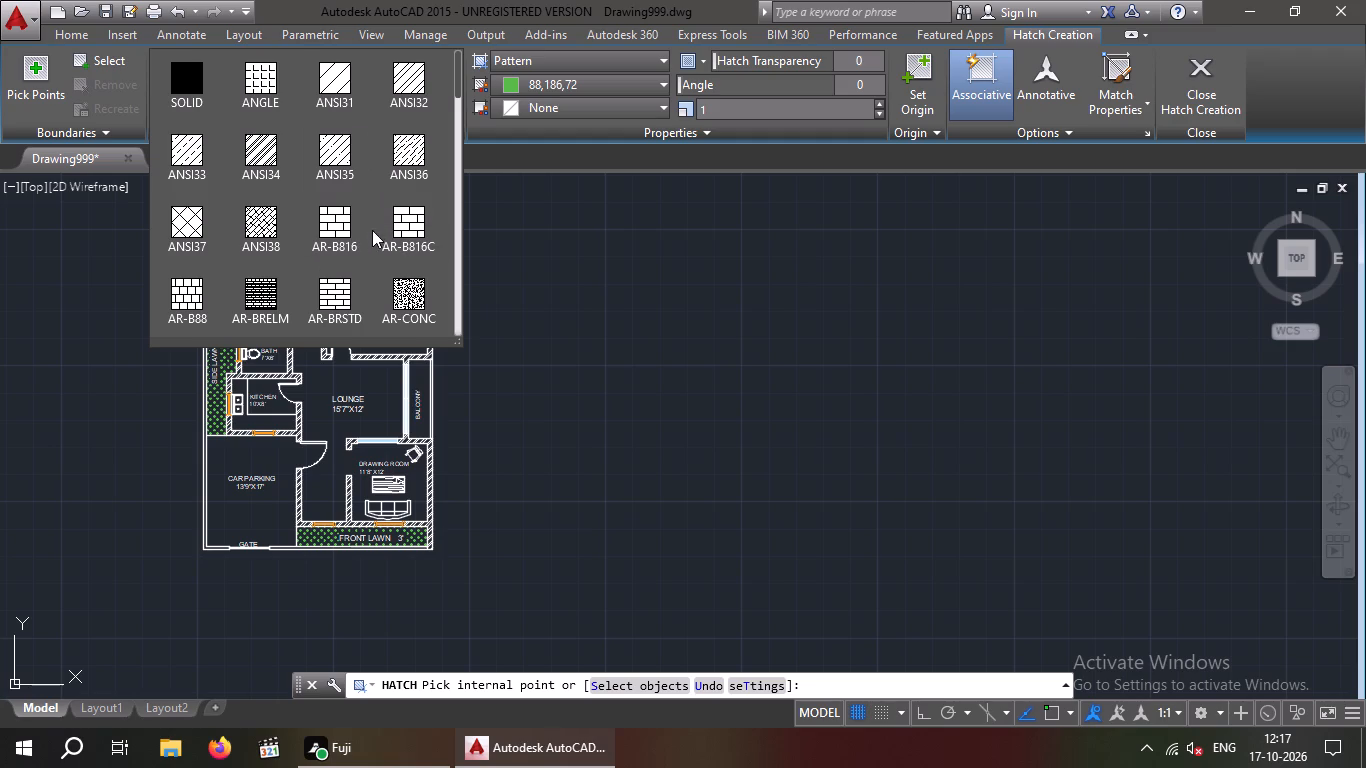
{"action": "left_click", "coordinate": [346, 285]}
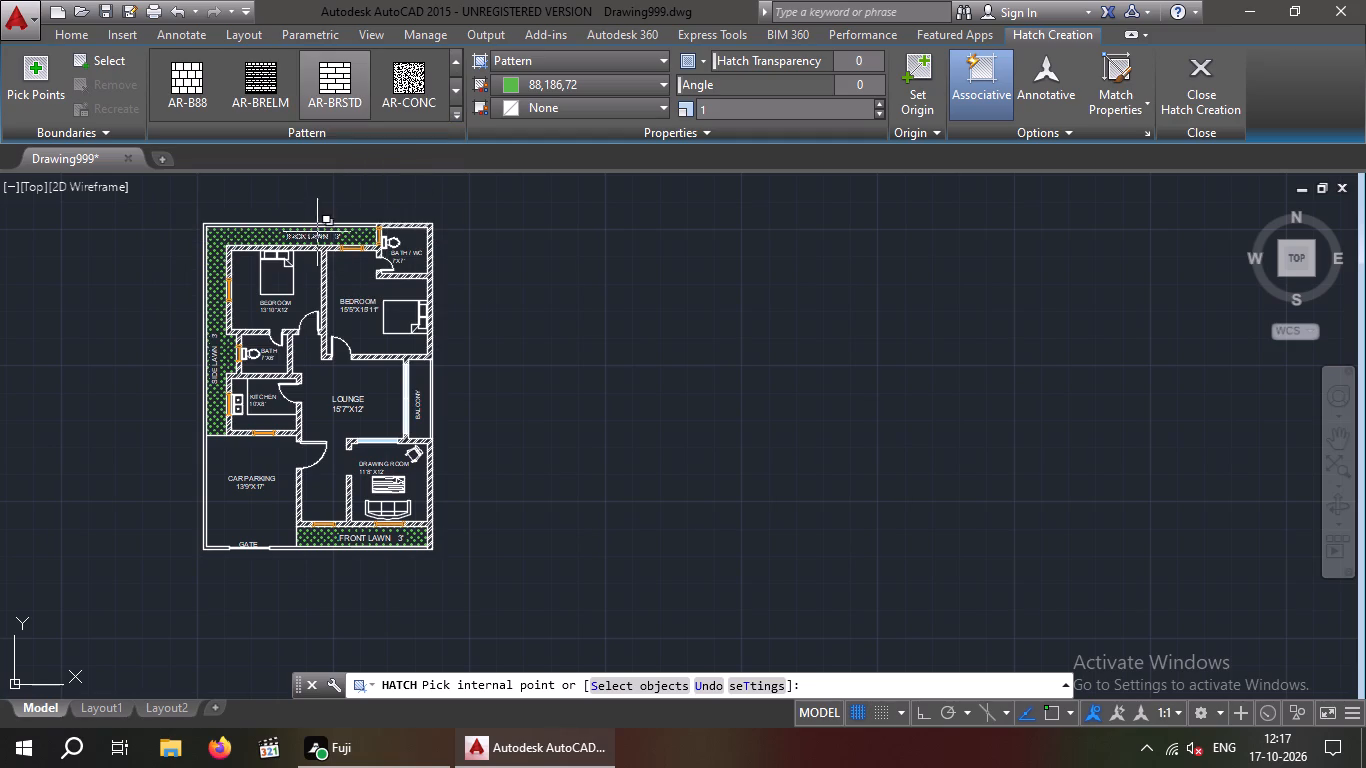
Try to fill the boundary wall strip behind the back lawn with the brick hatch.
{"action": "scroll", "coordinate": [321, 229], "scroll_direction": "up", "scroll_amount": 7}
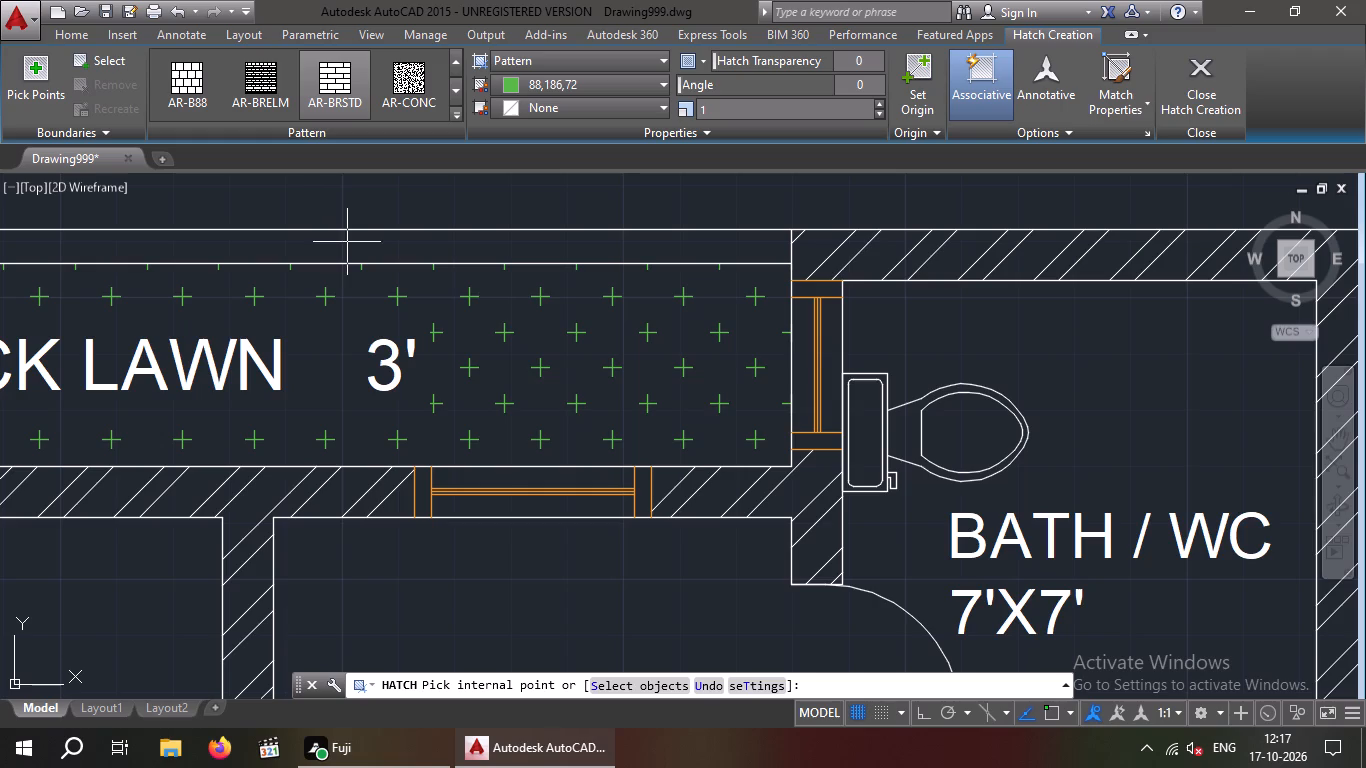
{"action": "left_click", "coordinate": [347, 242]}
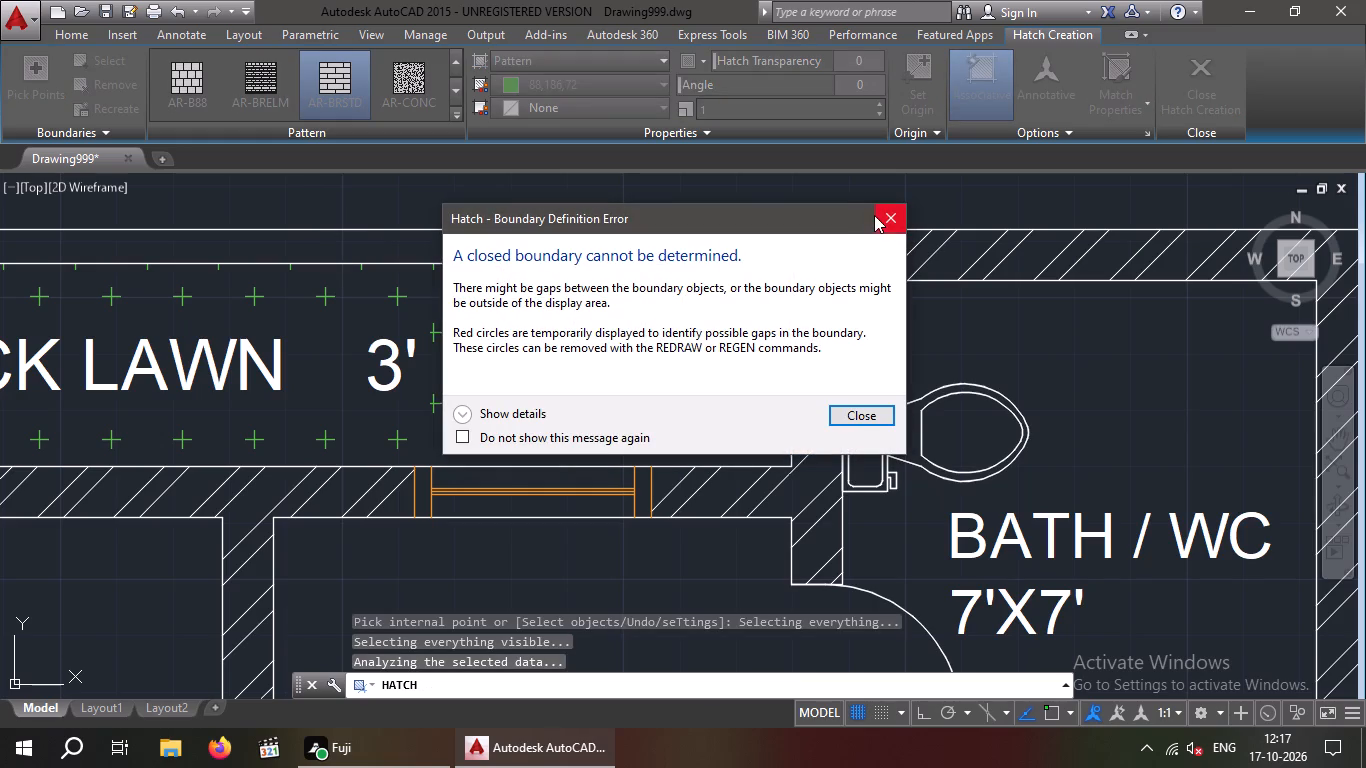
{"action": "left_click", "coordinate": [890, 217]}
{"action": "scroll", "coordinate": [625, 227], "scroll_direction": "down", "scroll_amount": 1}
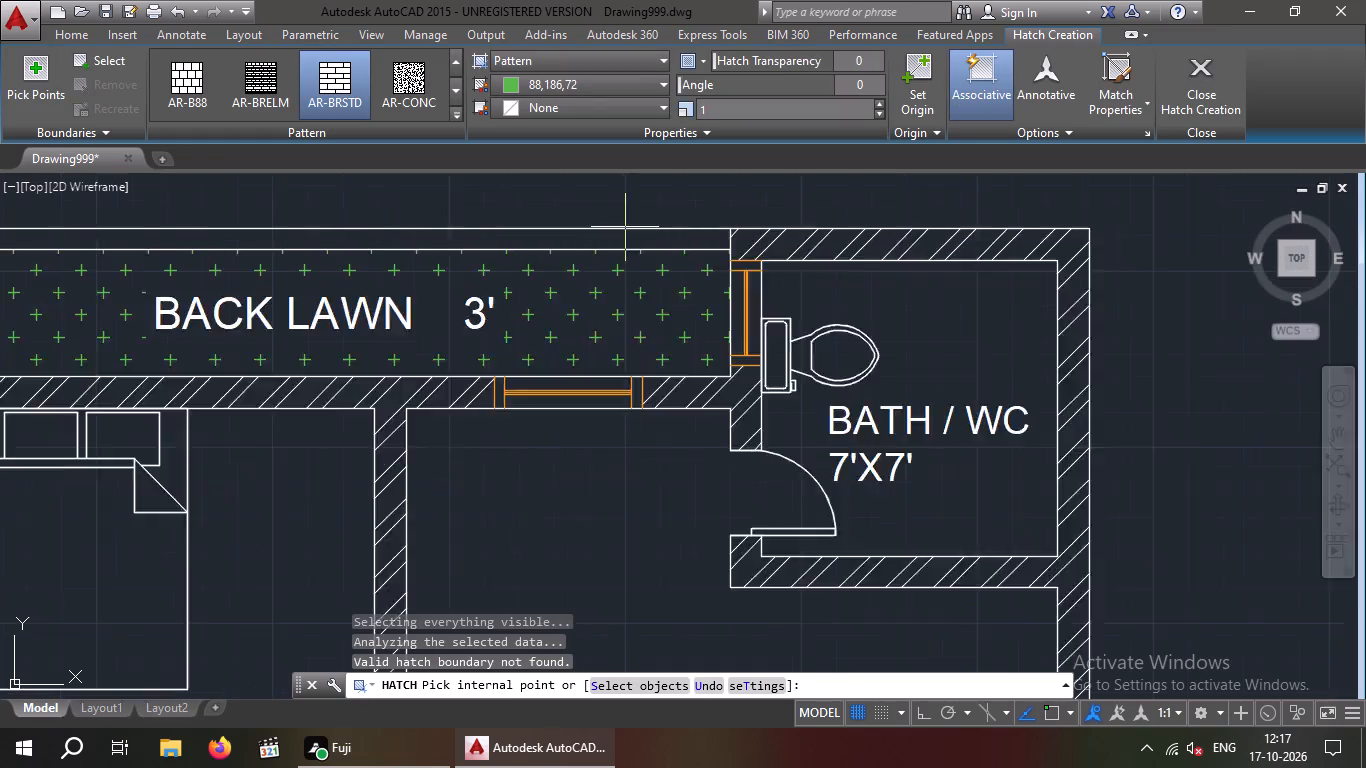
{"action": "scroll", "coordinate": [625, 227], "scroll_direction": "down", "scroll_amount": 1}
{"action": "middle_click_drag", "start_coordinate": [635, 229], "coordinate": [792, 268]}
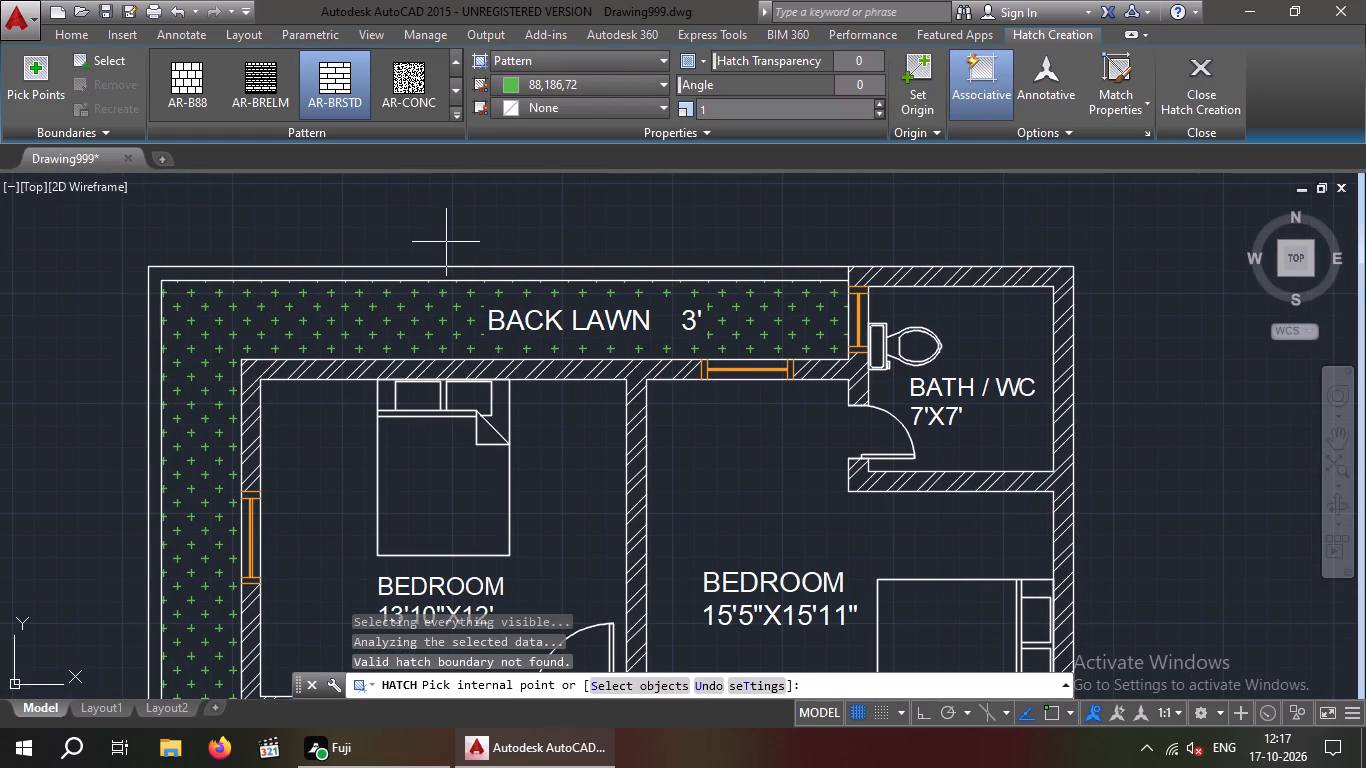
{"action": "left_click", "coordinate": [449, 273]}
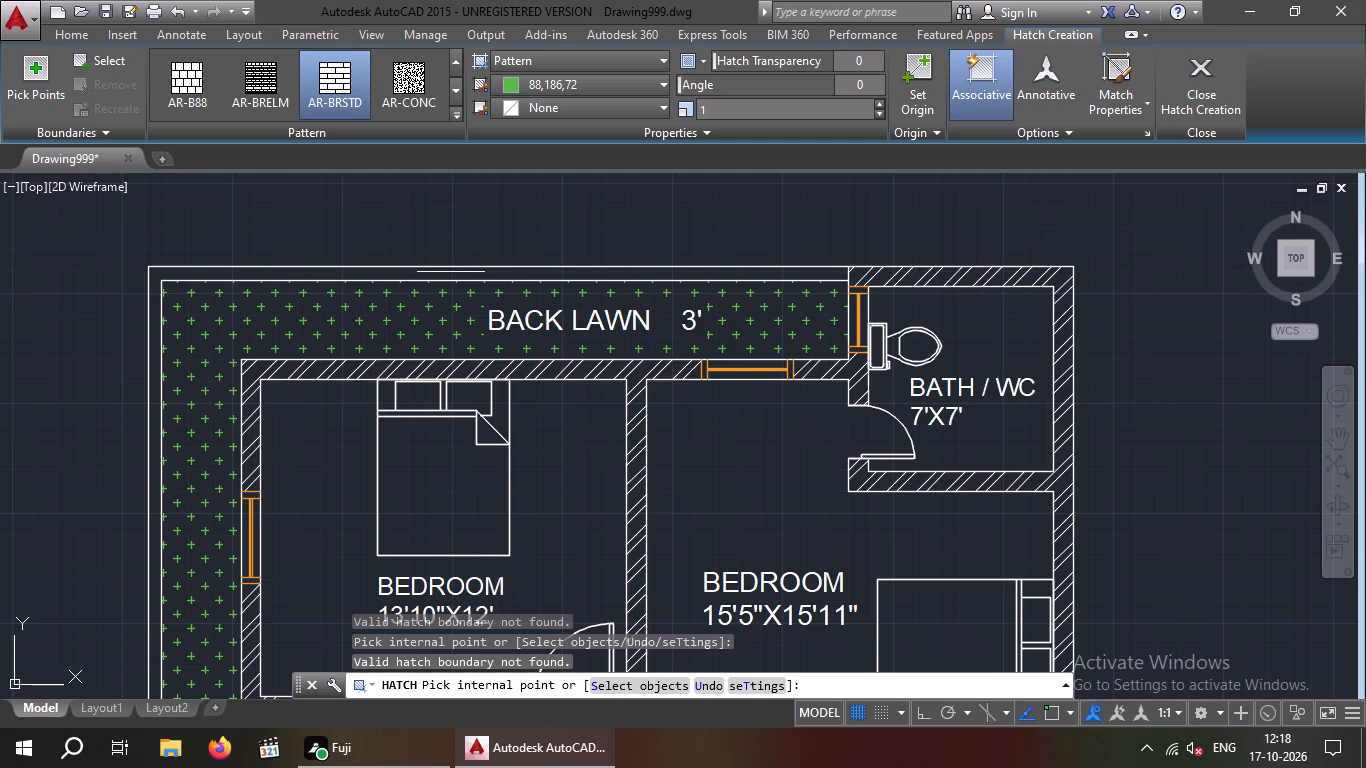
Apply the AR-BRSTD hatch to the front boundary wall from the gate along the front lawn.
{"action": "middle_click_drag", "start_coordinate": [469, 234], "coordinate": [461, 192]}
{"action": "scroll", "coordinate": [460, 175], "scroll_direction": "down", "scroll_amount": 4}
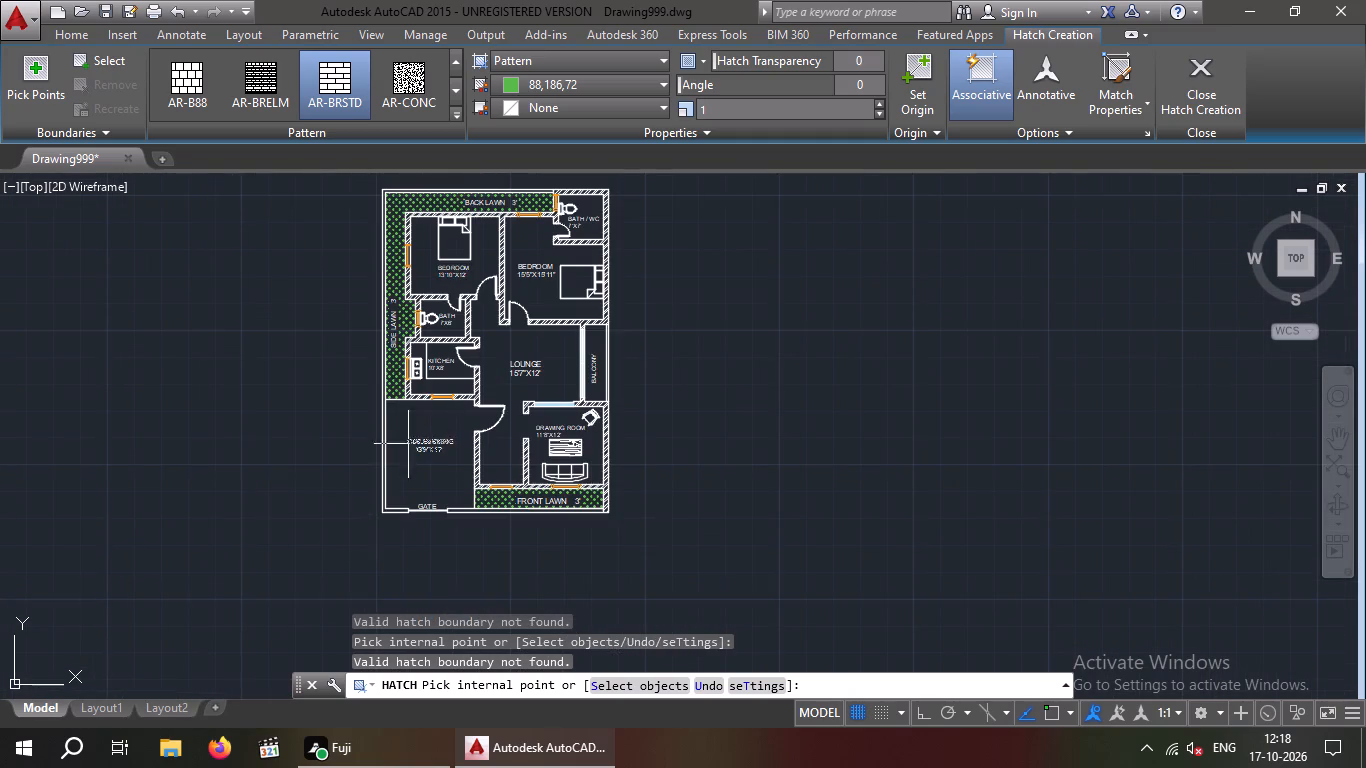
{"action": "scroll", "coordinate": [447, 542], "scroll_direction": "up", "scroll_amount": 4}
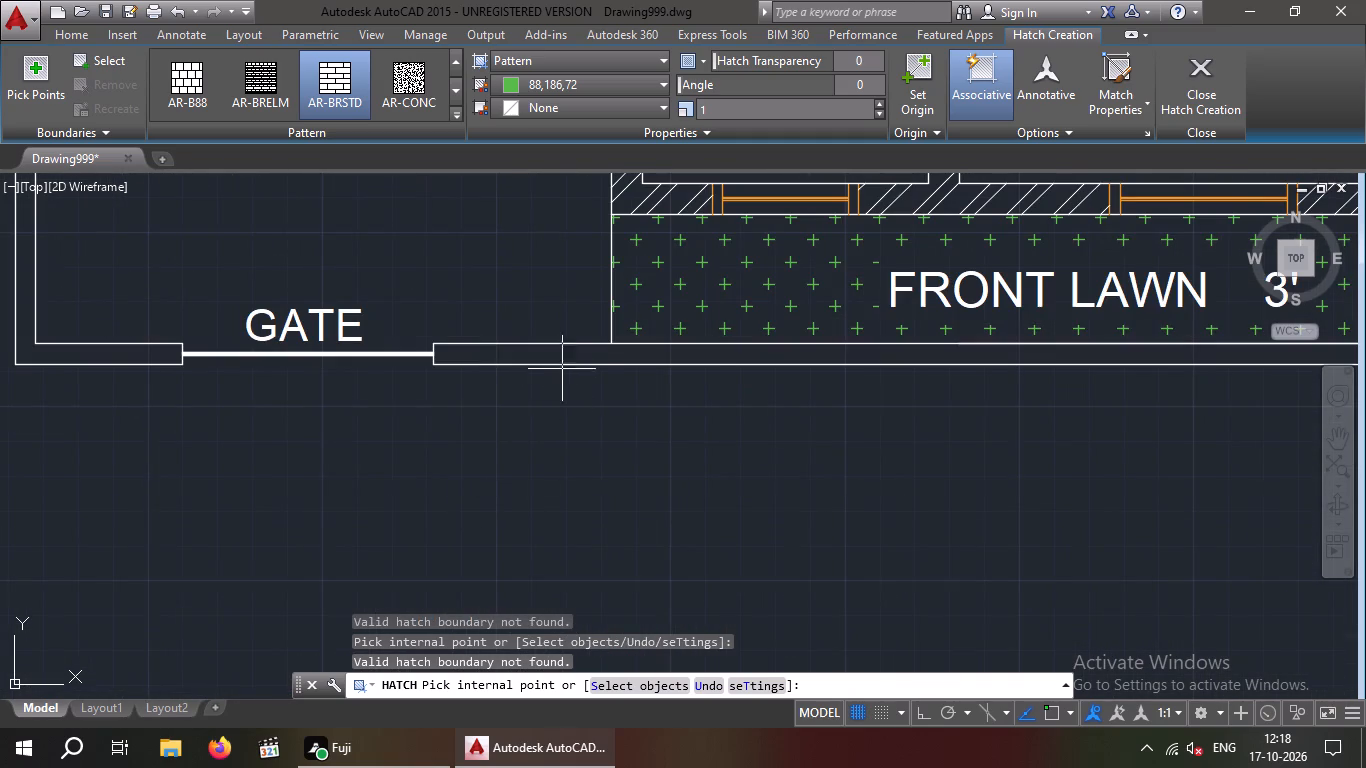
{"action": "scroll", "coordinate": [555, 378], "scroll_direction": "down", "scroll_amount": 1}
{"action": "middle_click_drag", "start_coordinate": [553, 381], "coordinate": [520, 396]}
{"action": "scroll", "coordinate": [526, 394], "scroll_direction": "down", "scroll_amount": 1}
{"action": "scroll", "coordinate": [533, 407], "scroll_direction": "up", "scroll_amount": 2}
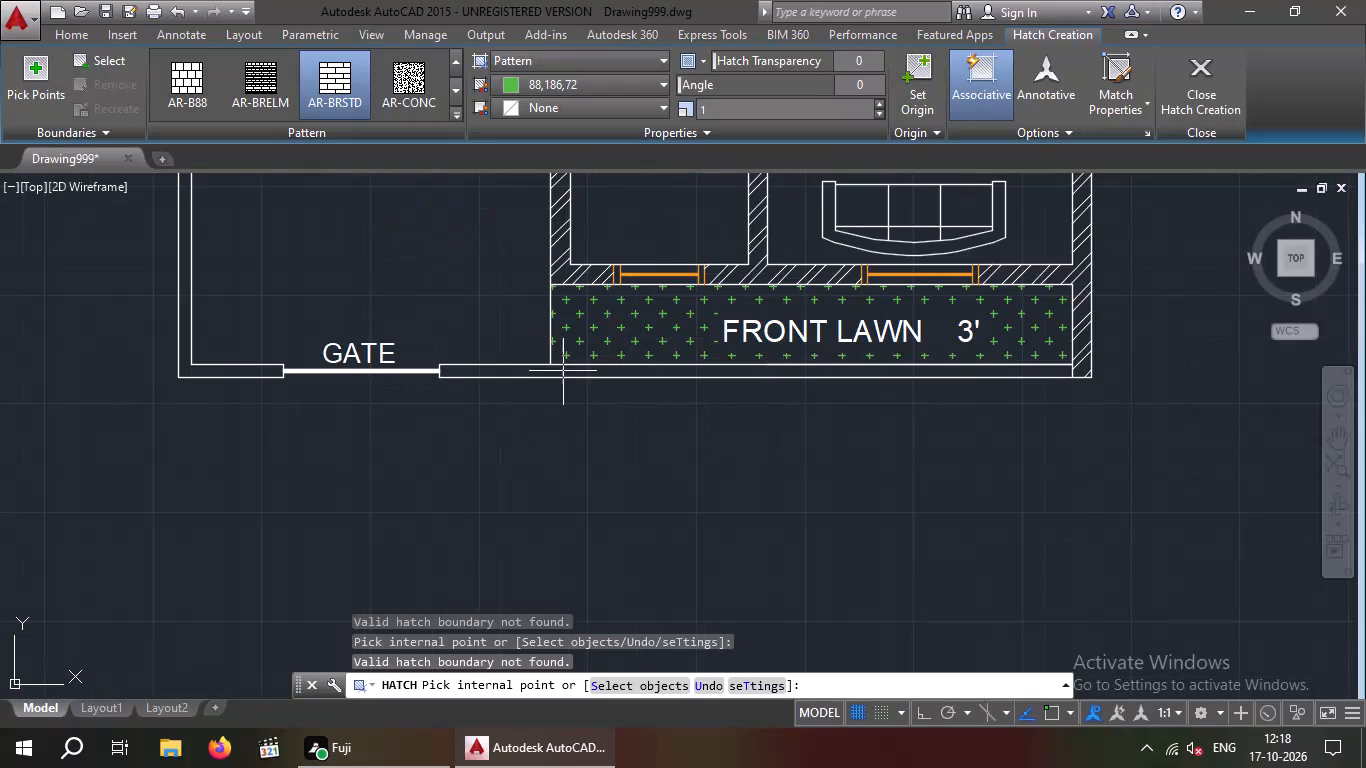
{"action": "left_click", "coordinate": [560, 373]}
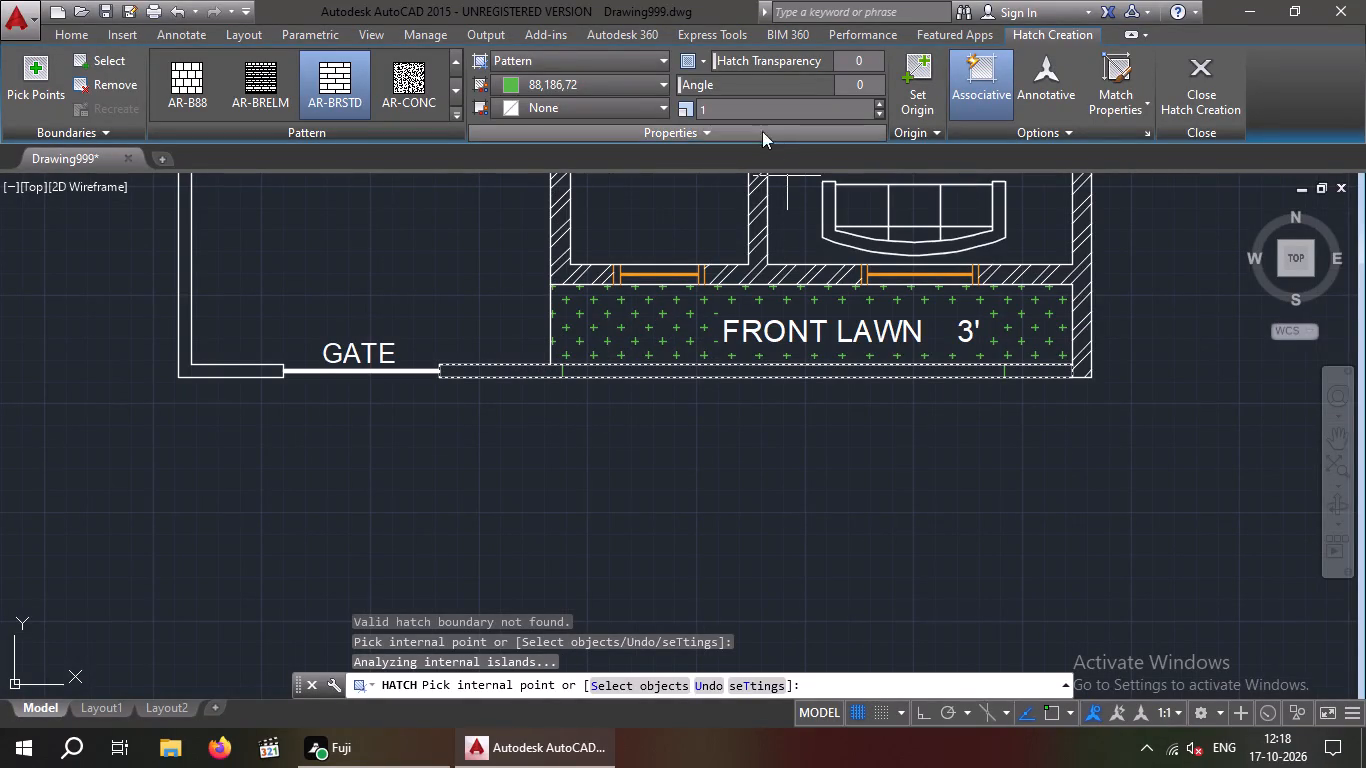
Set the front boundary wall hatch's colour to grey 99,100,102.
{"action": "left_click", "coordinate": [718, 115]}
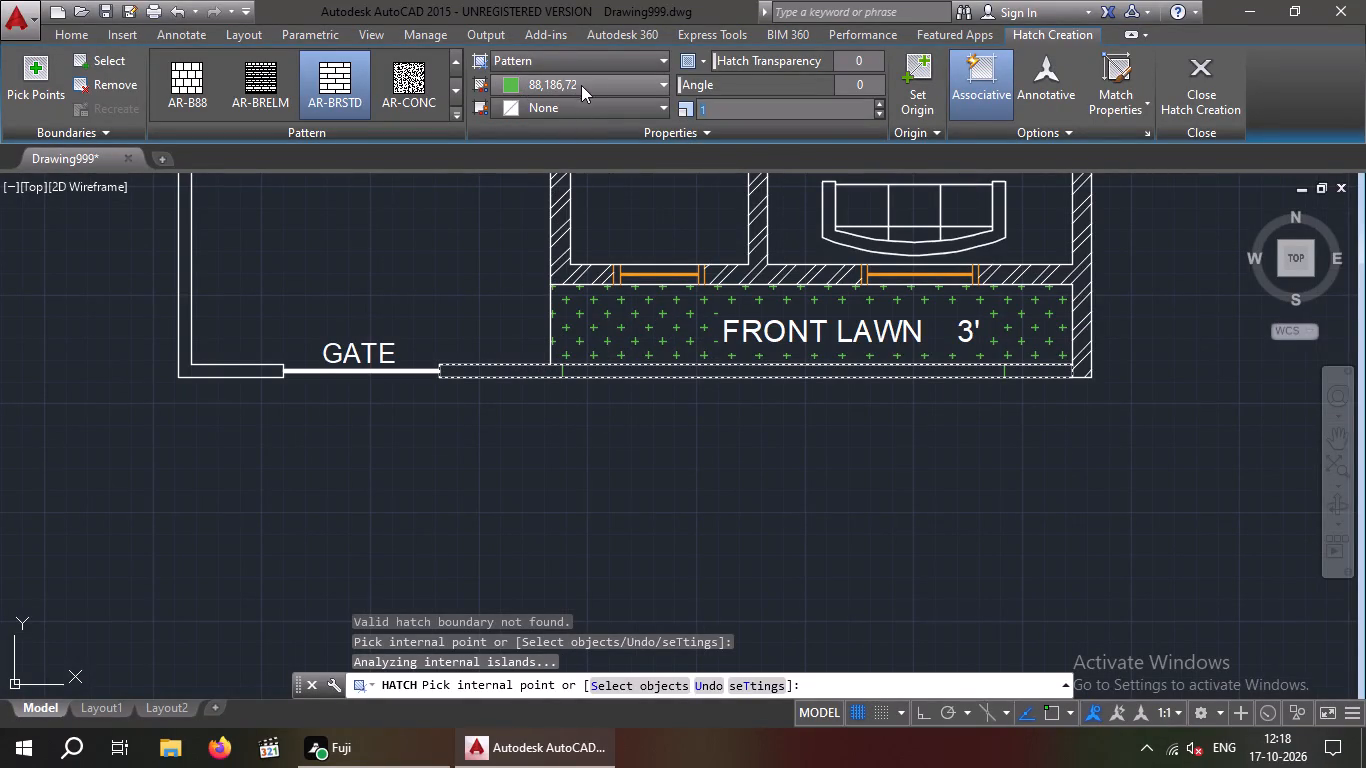
{"action": "left_click", "coordinate": [595, 83]}
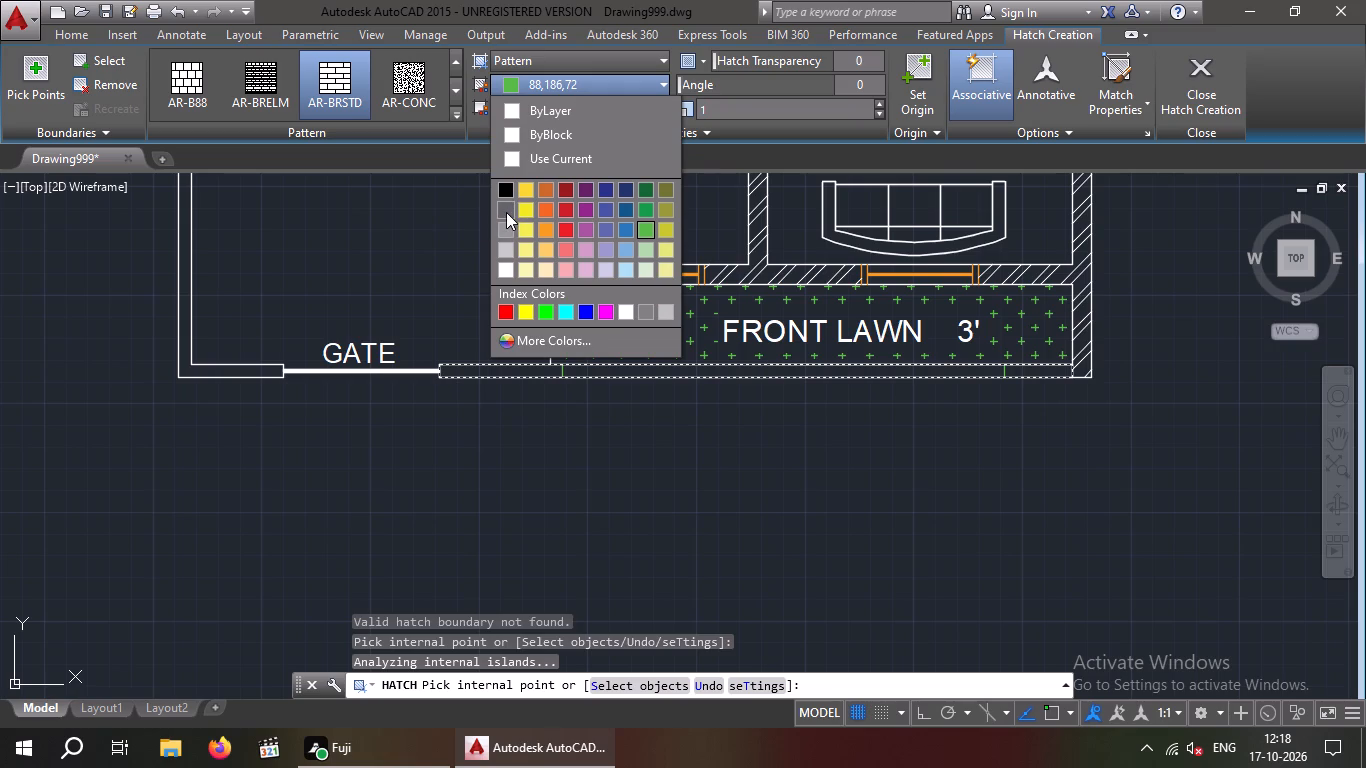
{"action": "left_click", "coordinate": [507, 211]}
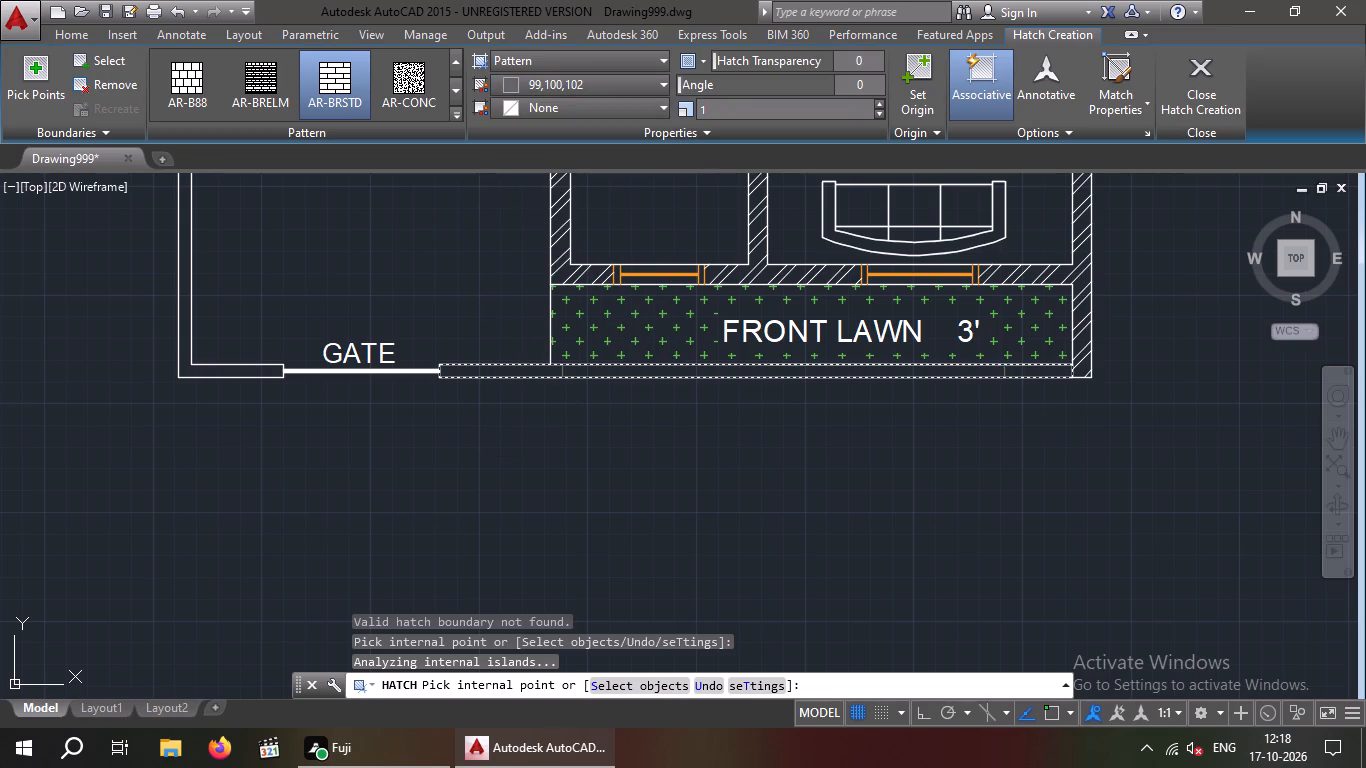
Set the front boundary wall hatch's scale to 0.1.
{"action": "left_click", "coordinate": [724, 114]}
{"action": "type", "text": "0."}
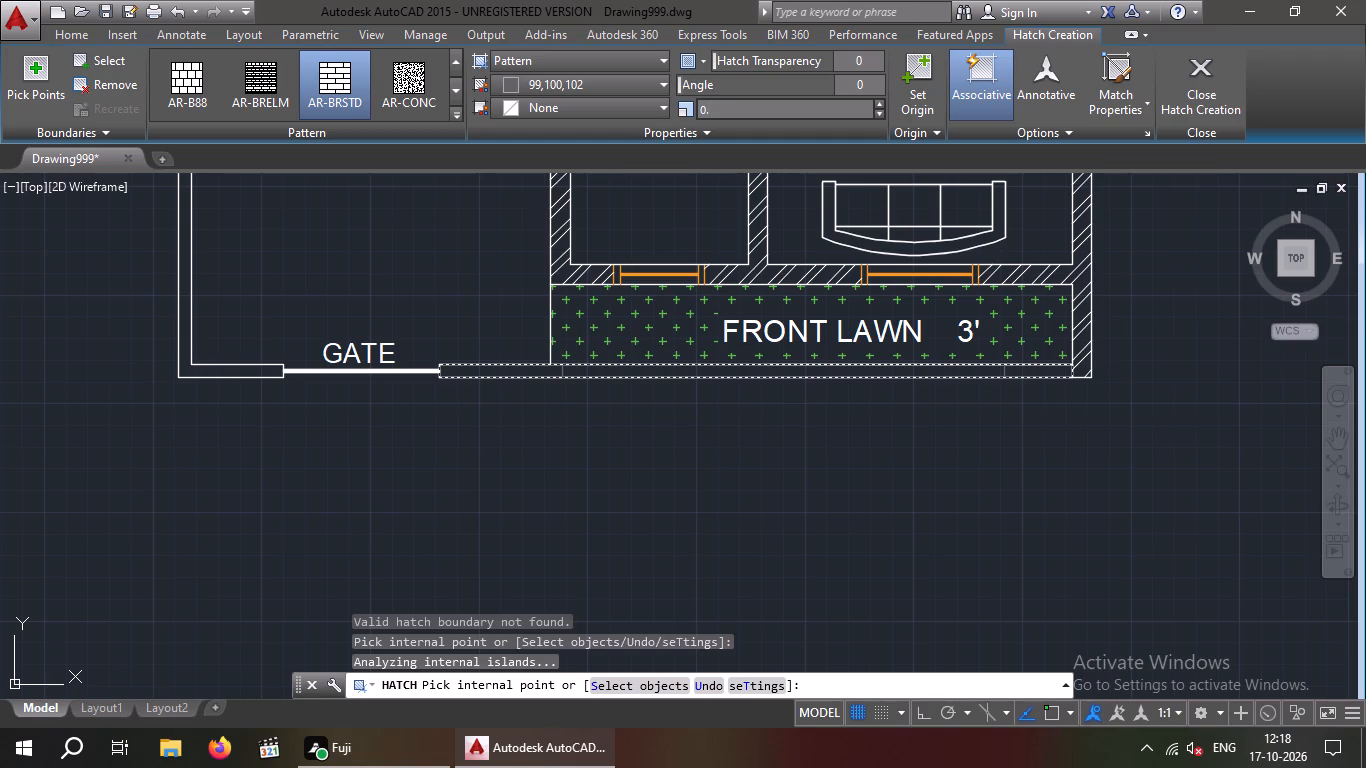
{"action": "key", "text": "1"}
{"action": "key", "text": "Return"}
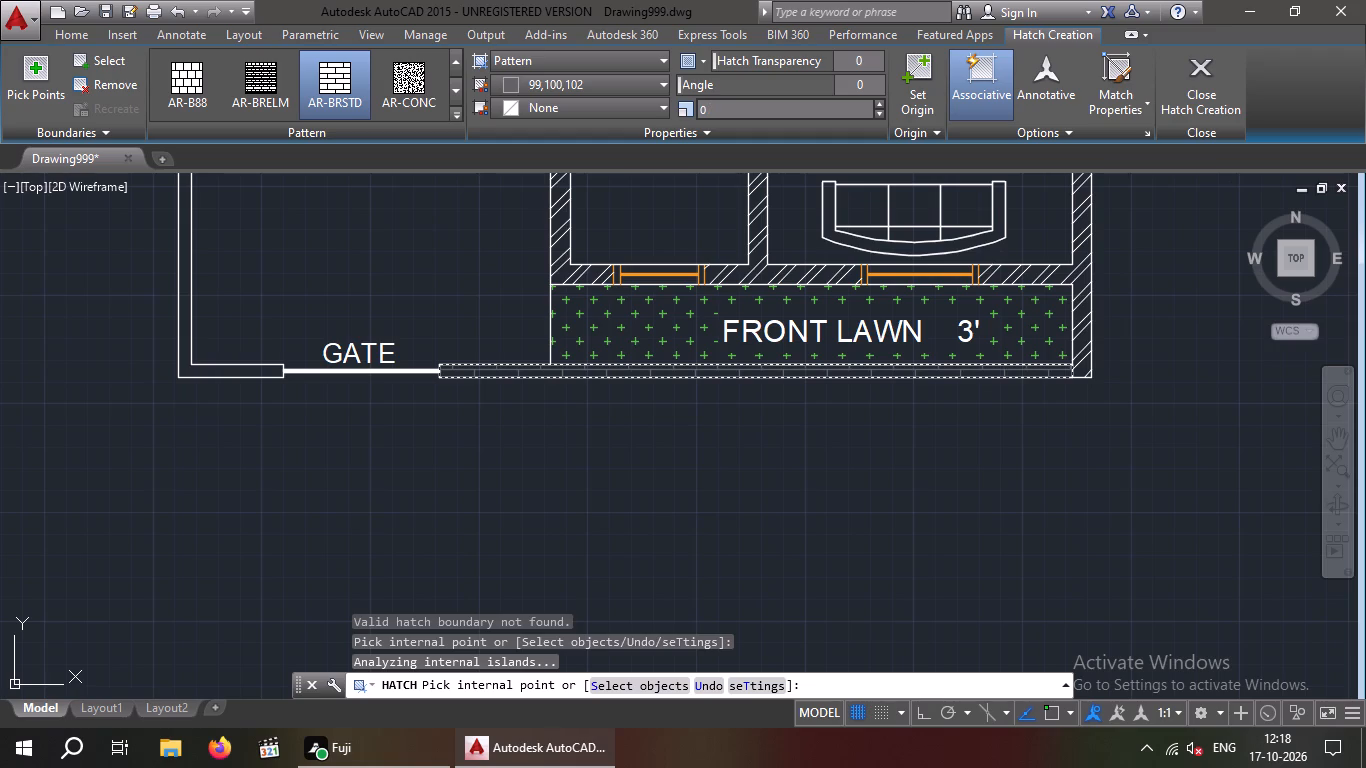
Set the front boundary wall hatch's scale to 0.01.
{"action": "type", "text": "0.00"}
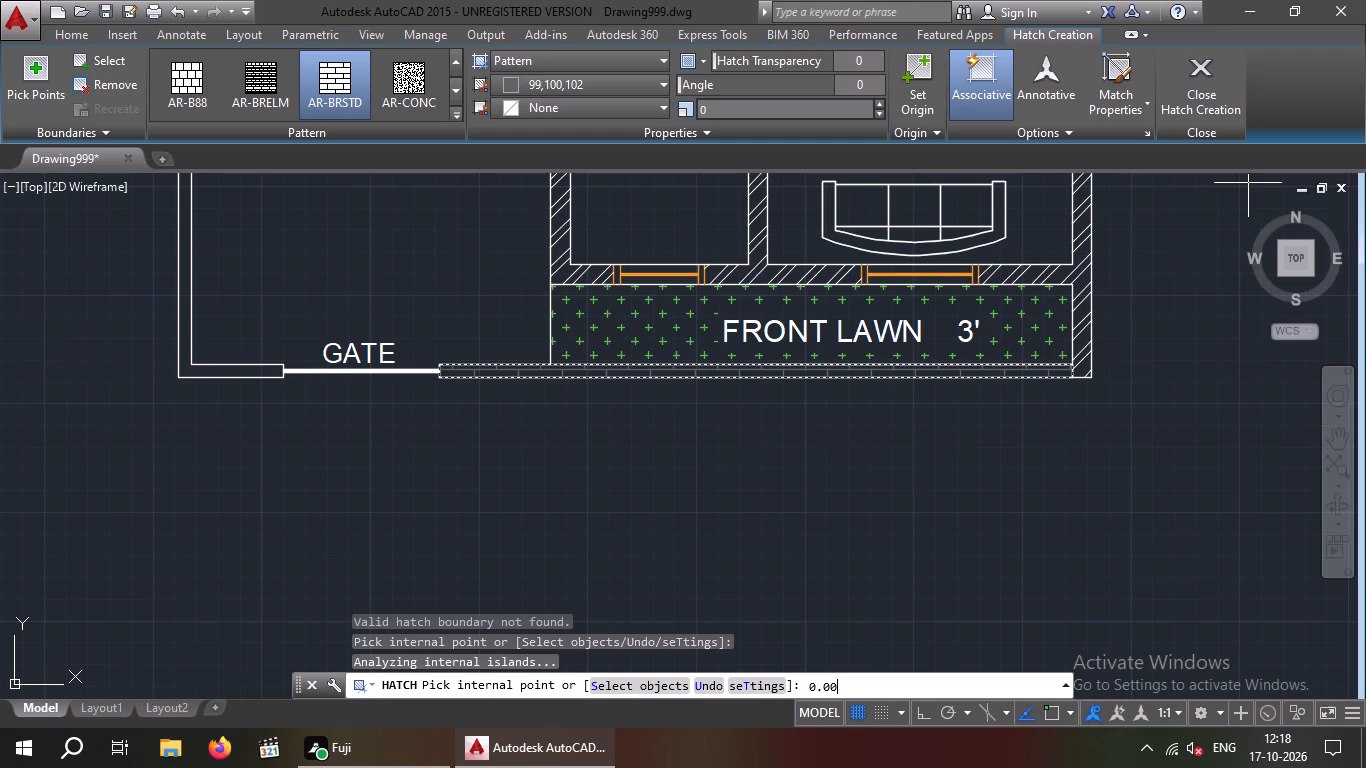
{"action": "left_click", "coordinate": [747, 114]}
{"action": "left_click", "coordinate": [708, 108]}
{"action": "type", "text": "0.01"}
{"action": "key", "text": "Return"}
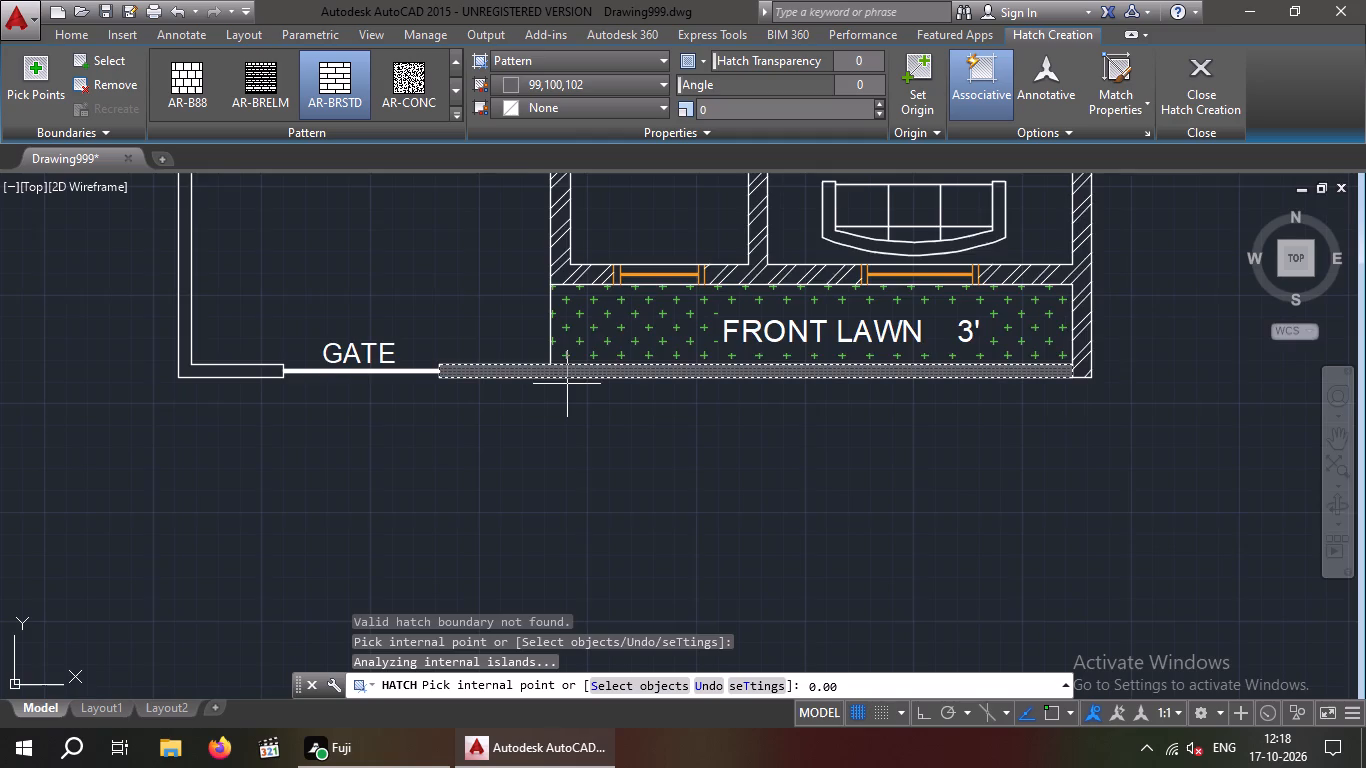
Set the front boundary wall hatch's scale to 0.08 and inspect the brick spacing along the wall.
{"action": "scroll", "coordinate": [567, 385], "scroll_direction": "up", "scroll_amount": 8}
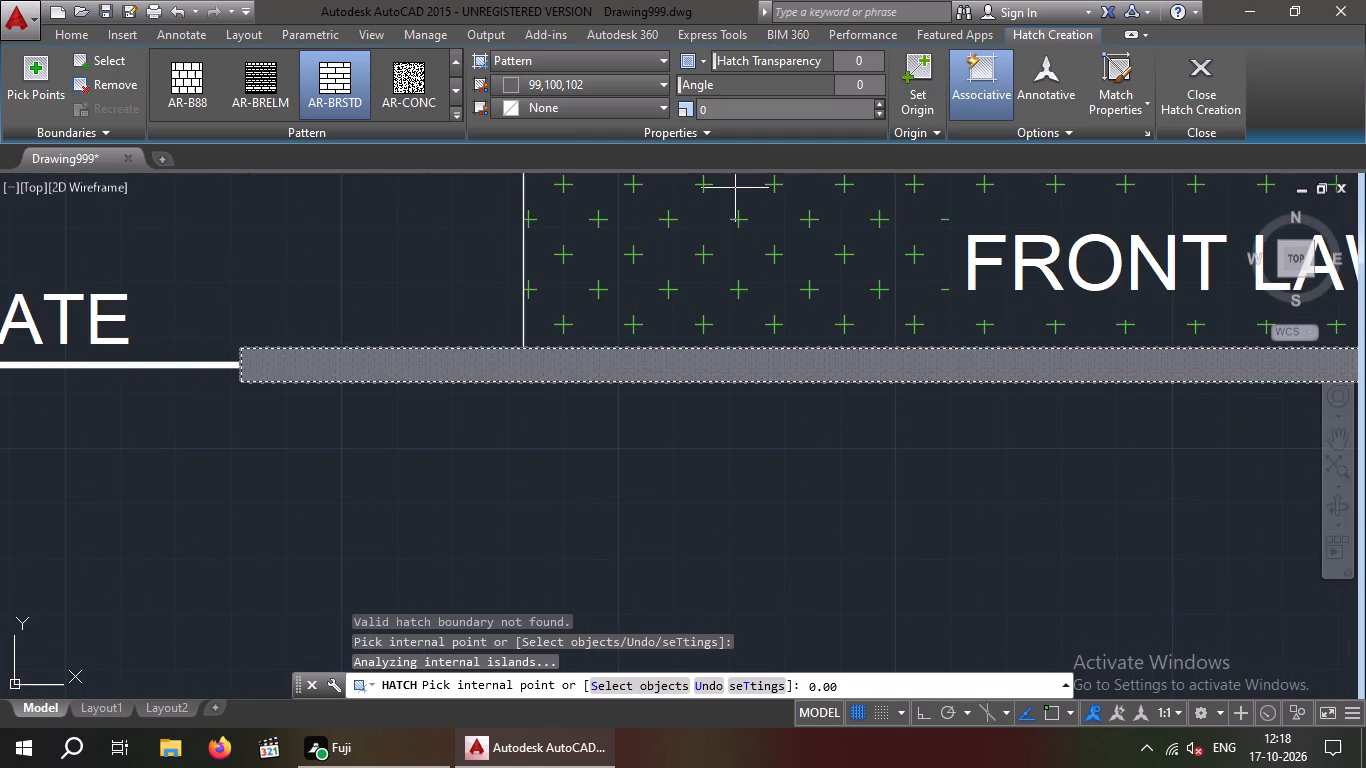
{"action": "left_click", "coordinate": [738, 111]}
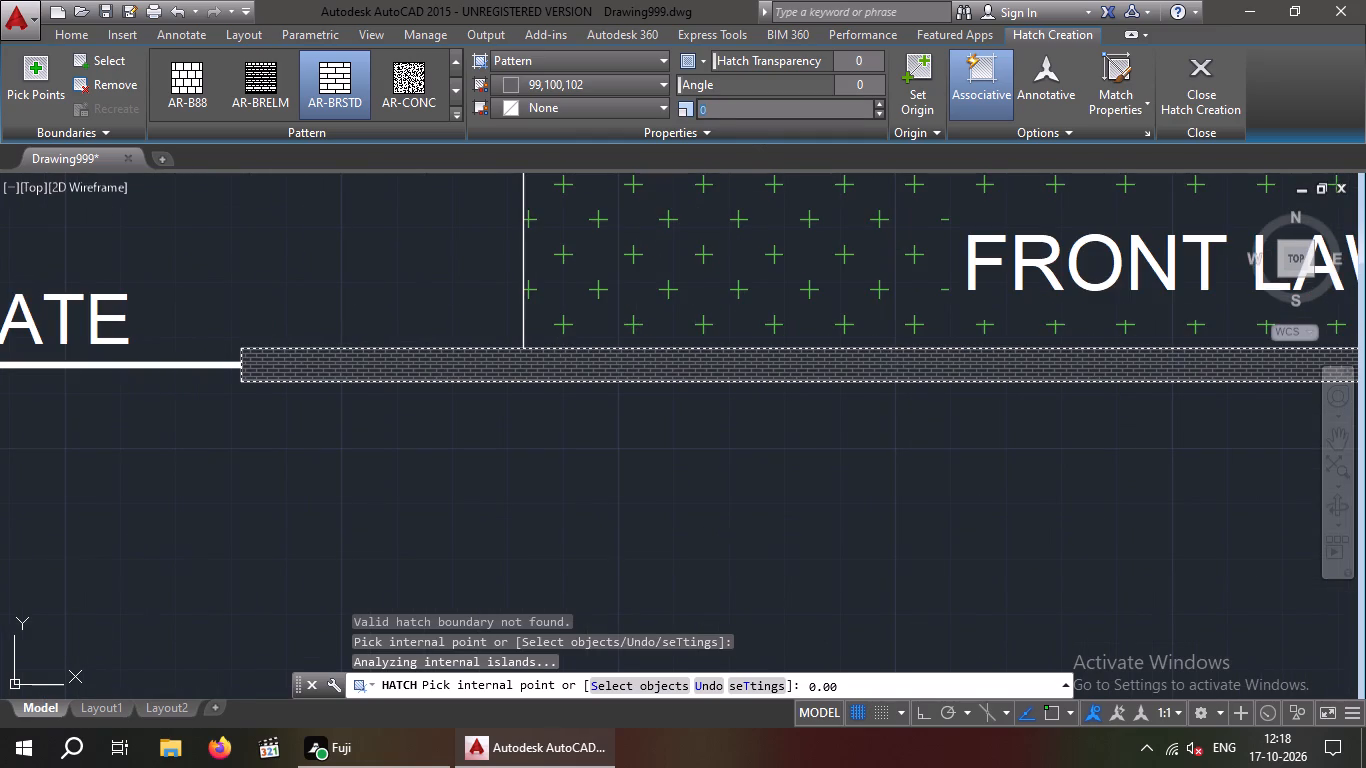
{"action": "type", "text": "0."}
{"action": "key", "text": "0"}
{"action": "key", "text": "8"}
{"action": "key", "text": "Return"}
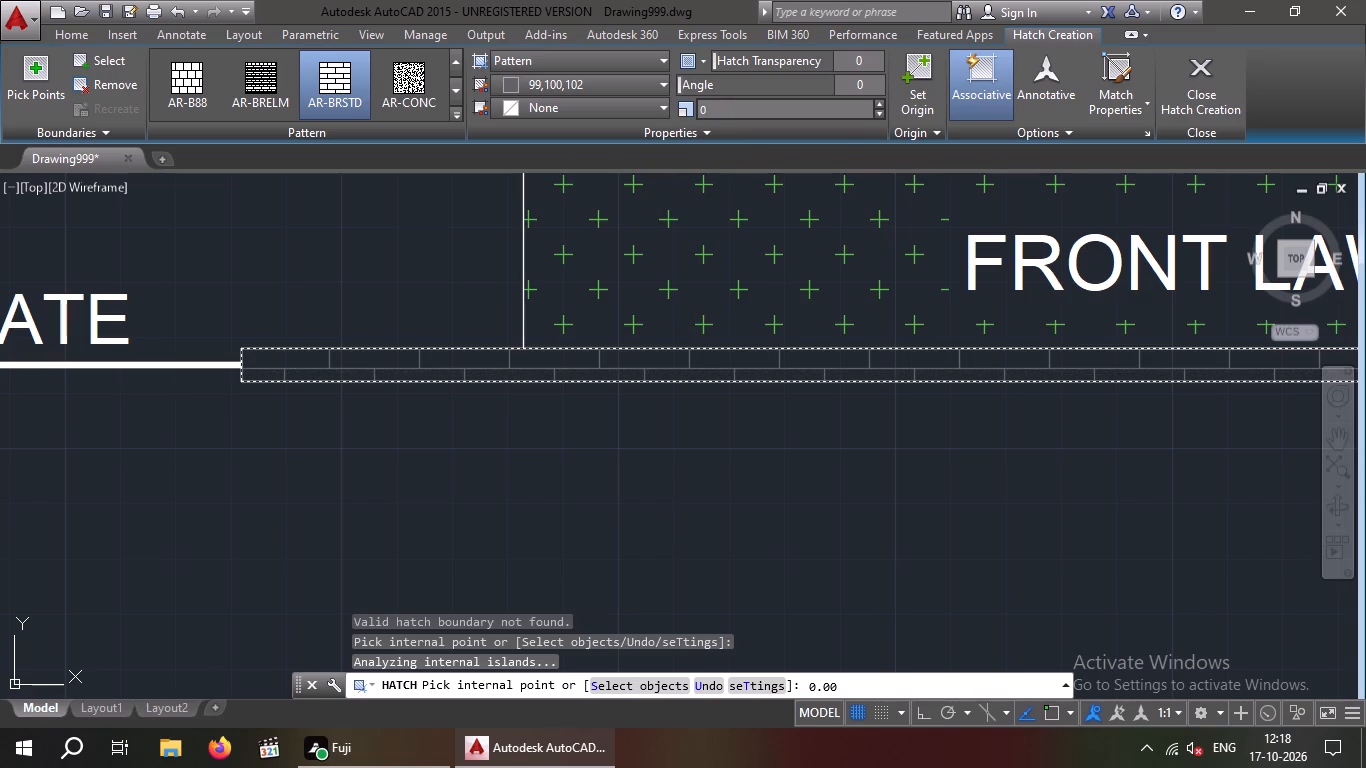
{"action": "scroll", "coordinate": [695, 448], "scroll_direction": "down", "scroll_amount": 2}
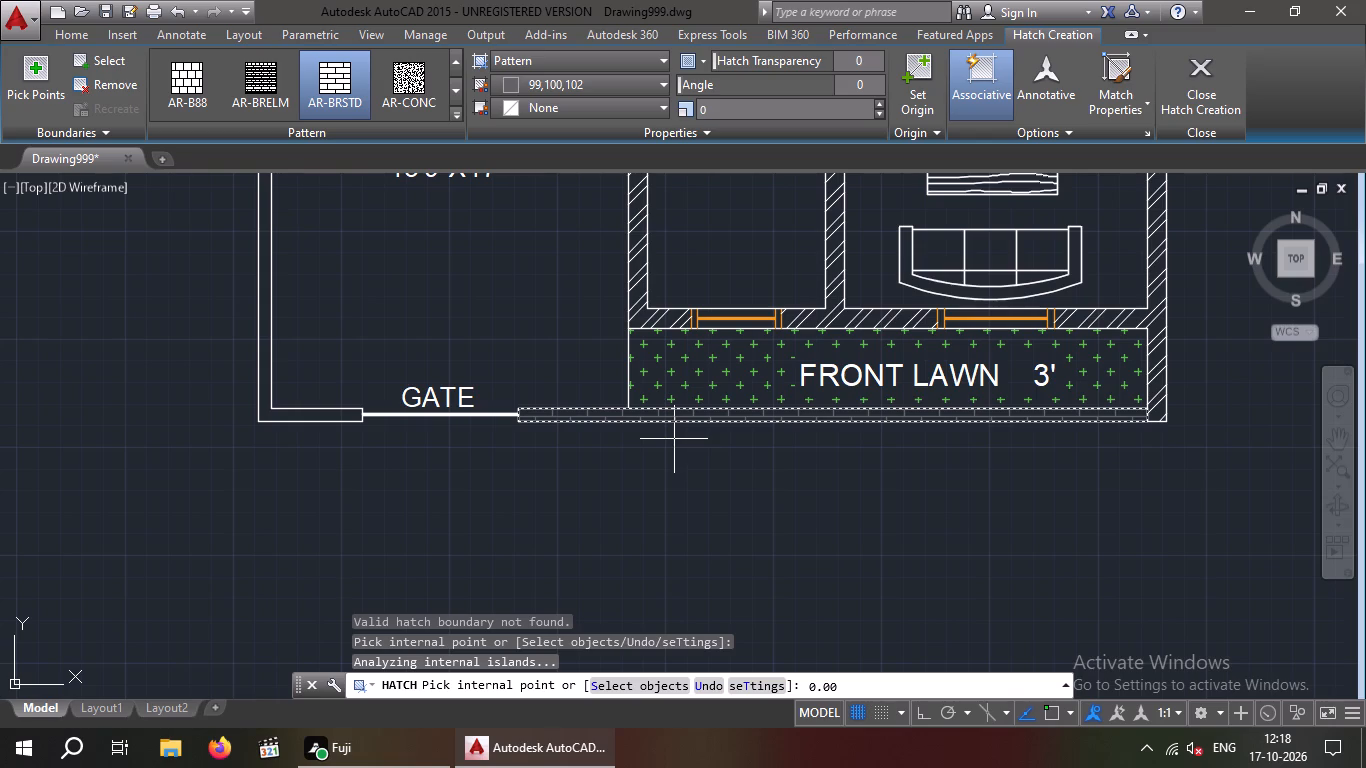
{"action": "scroll", "coordinate": [674, 439], "scroll_direction": "up", "scroll_amount": 2}
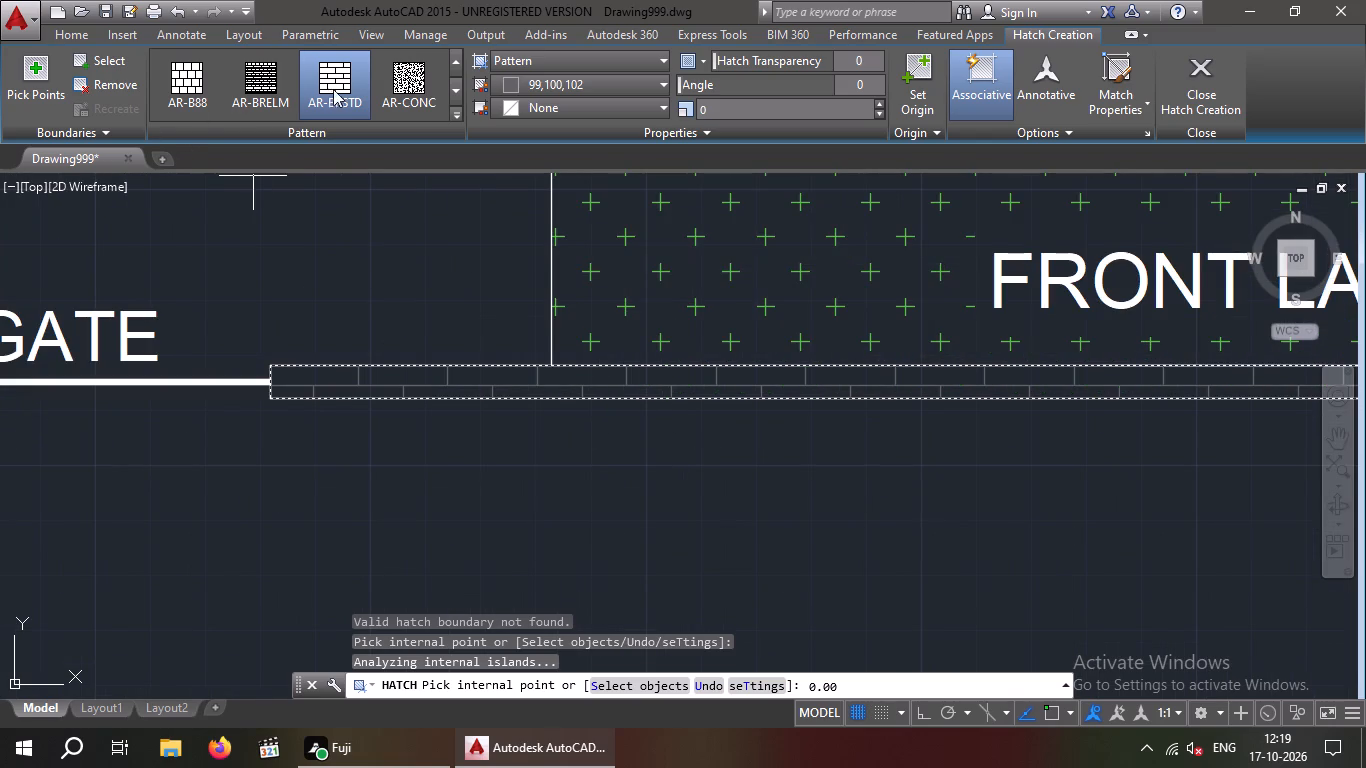
Change the front boundary wall hatch's pattern to ANSI35.
{"action": "scroll", "coordinate": [338, 87], "scroll_direction": "up", "scroll_amount": 6}
{"action": "left_click", "coordinate": [454, 110]}
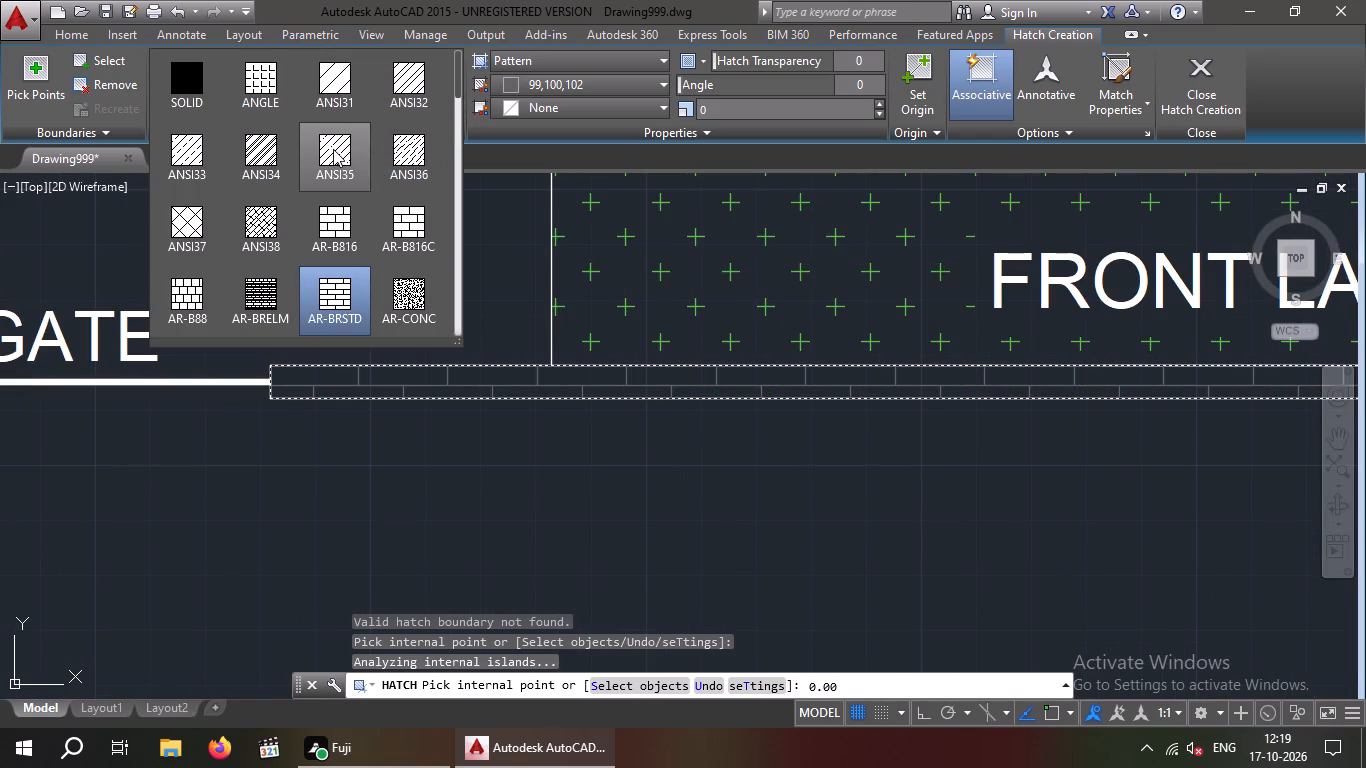
{"action": "scroll", "coordinate": [320, 149], "scroll_direction": "up", "scroll_amount": 1}
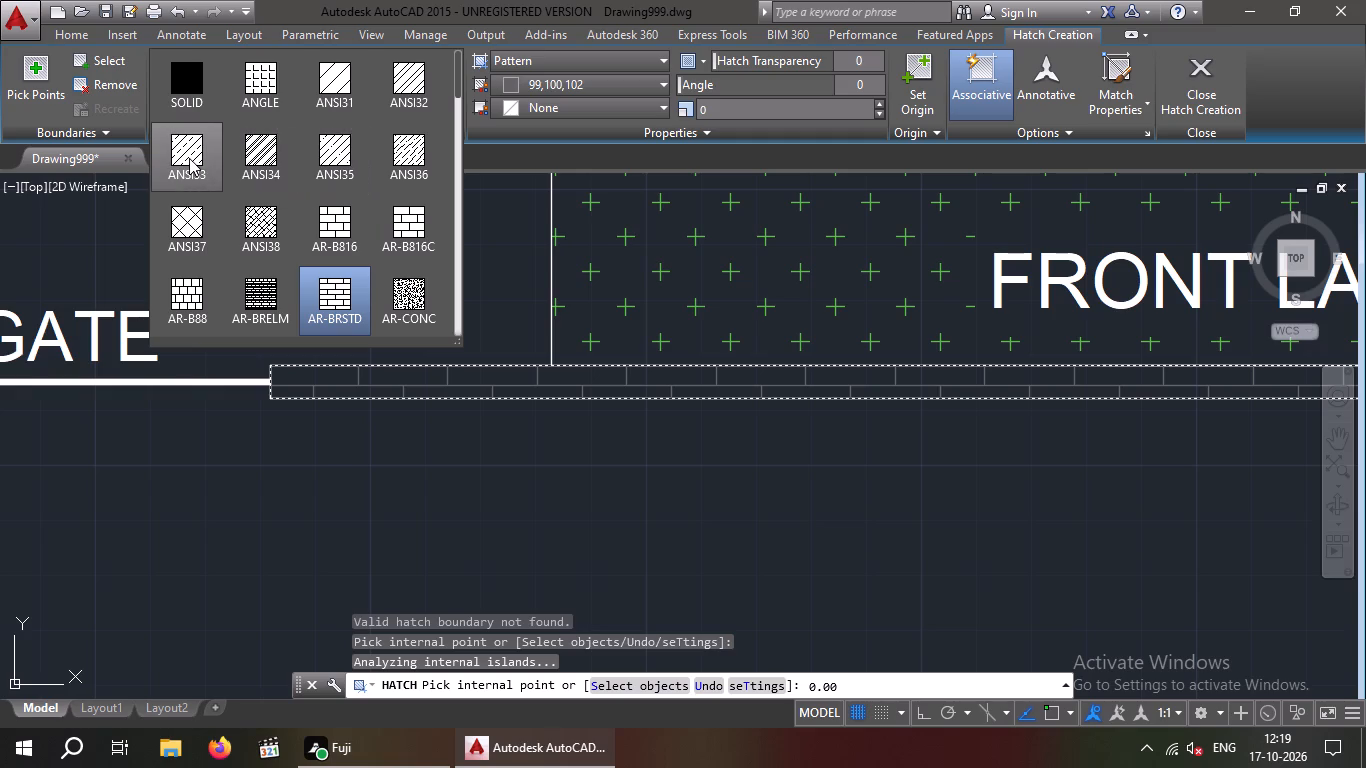
{"action": "left_click", "coordinate": [336, 159]}
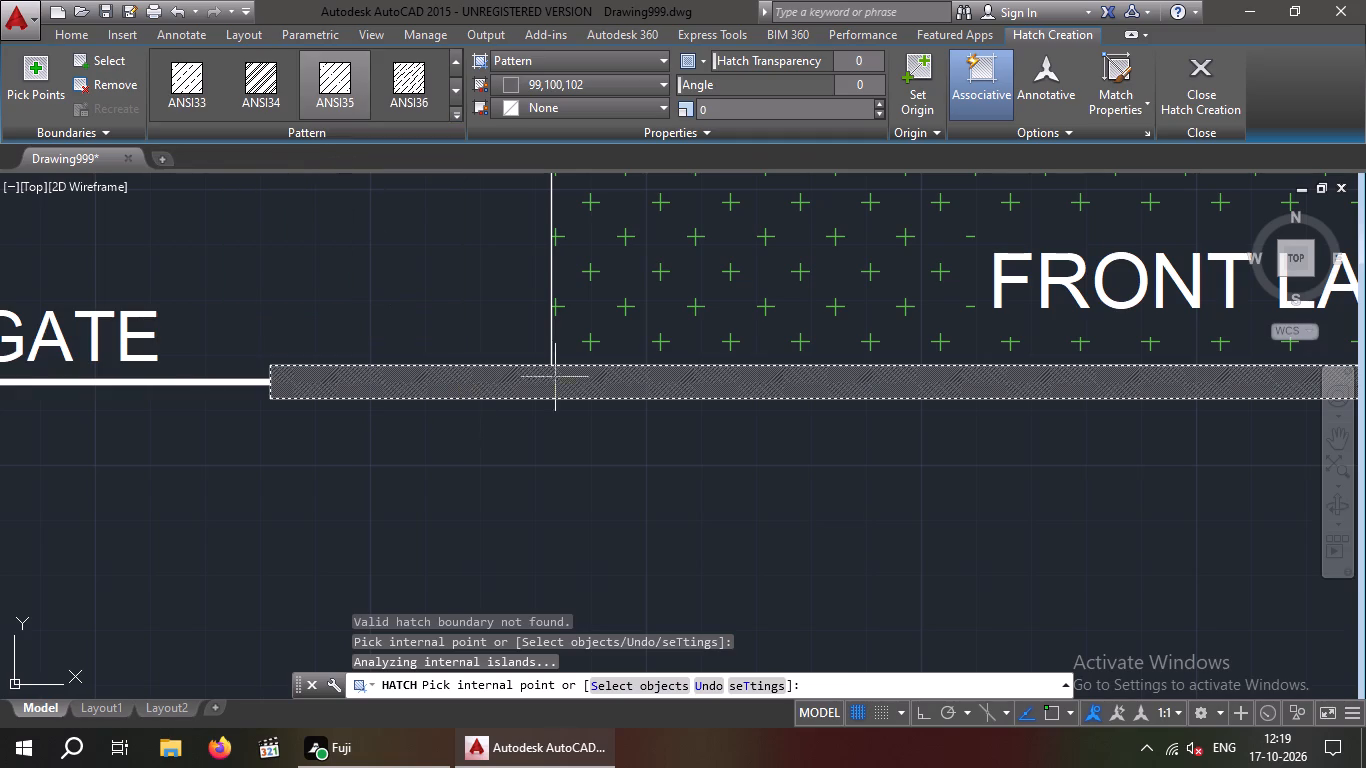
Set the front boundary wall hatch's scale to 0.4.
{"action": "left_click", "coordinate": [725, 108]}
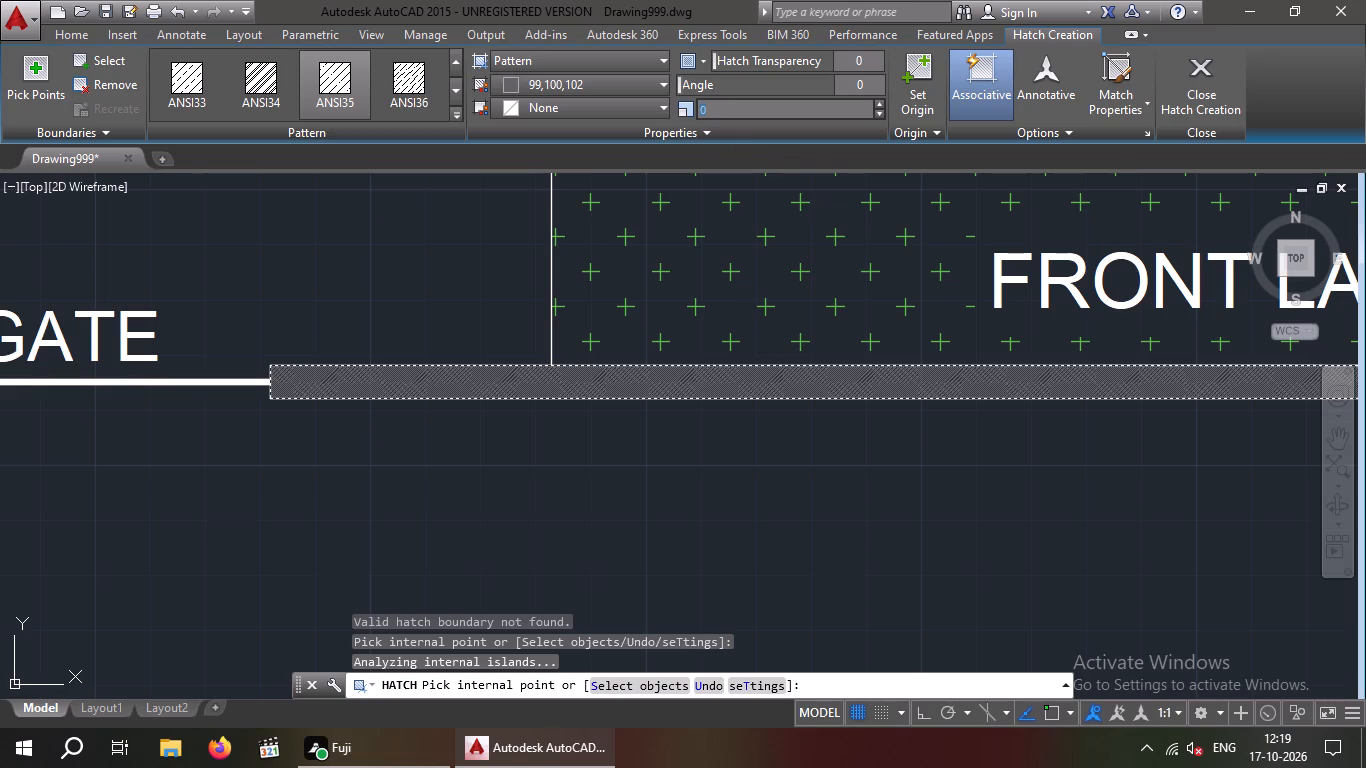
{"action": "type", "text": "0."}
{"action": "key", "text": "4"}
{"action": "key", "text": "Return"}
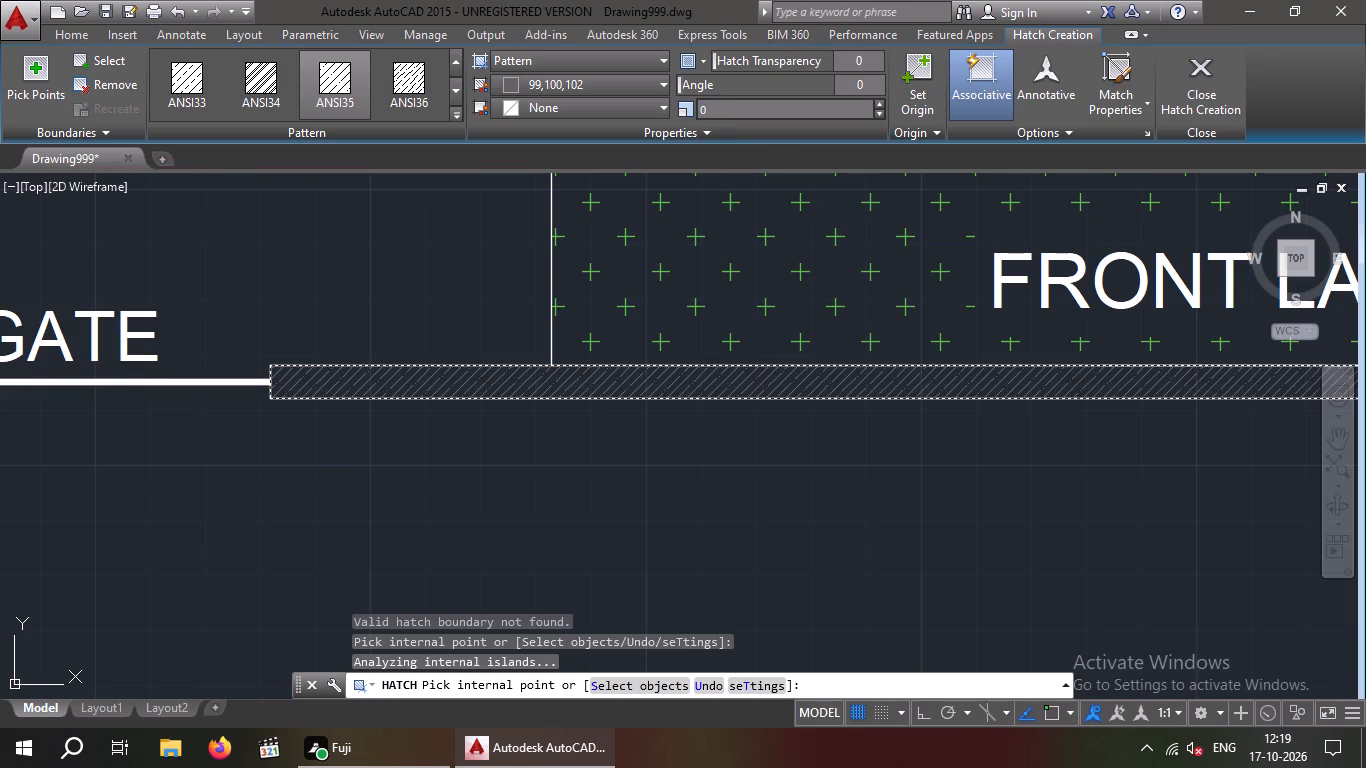
Set the front boundary wall hatch's scale to 0.6 and finish the hatch.
{"action": "left_click", "coordinate": [711, 111]}
{"action": "type", "text": "0.6"}
{"action": "key", "text": "Return"}
{"action": "scroll", "coordinate": [766, 559], "scroll_direction": "down", "scroll_amount": 2}
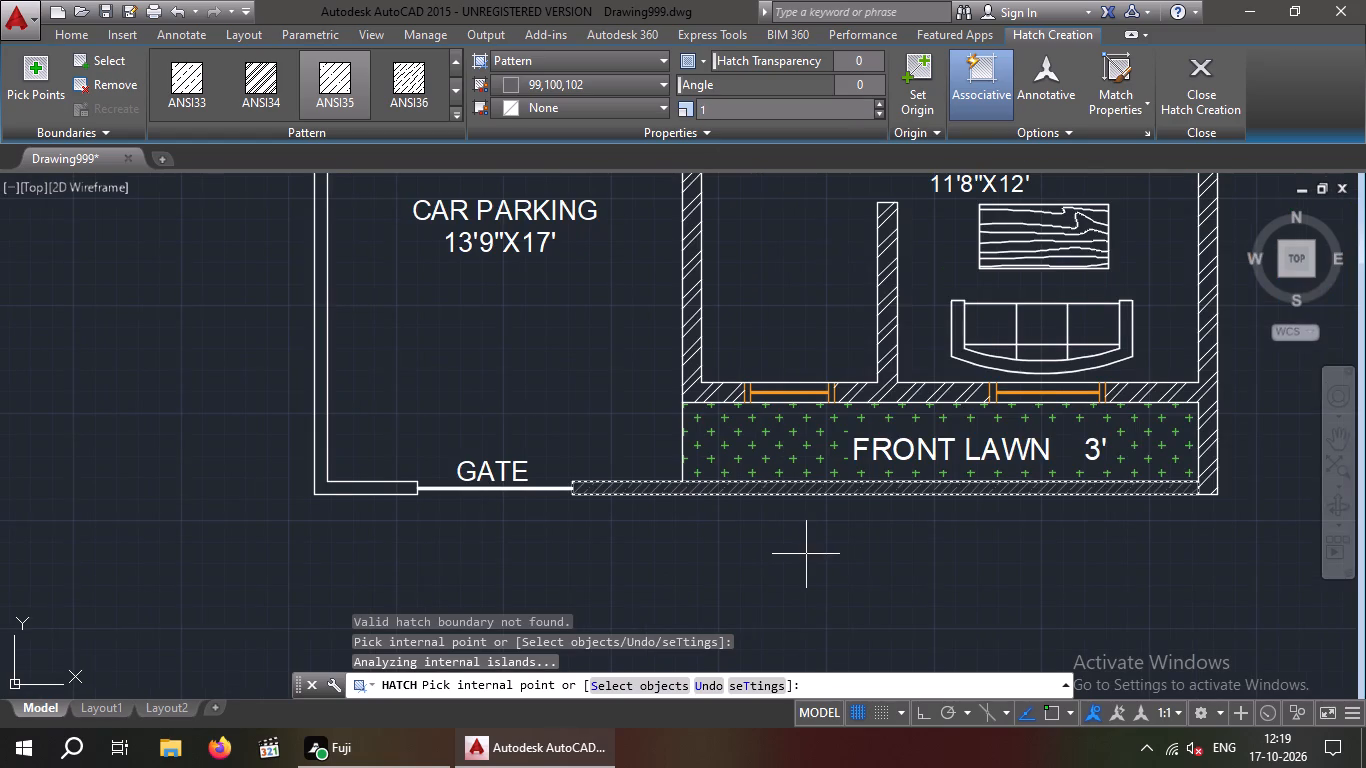
{"action": "middle_click_drag", "start_coordinate": [806, 554], "coordinate": [770, 566]}
{"action": "key", "text": "Escape"}
{"action": "key", "text": "Escape"}
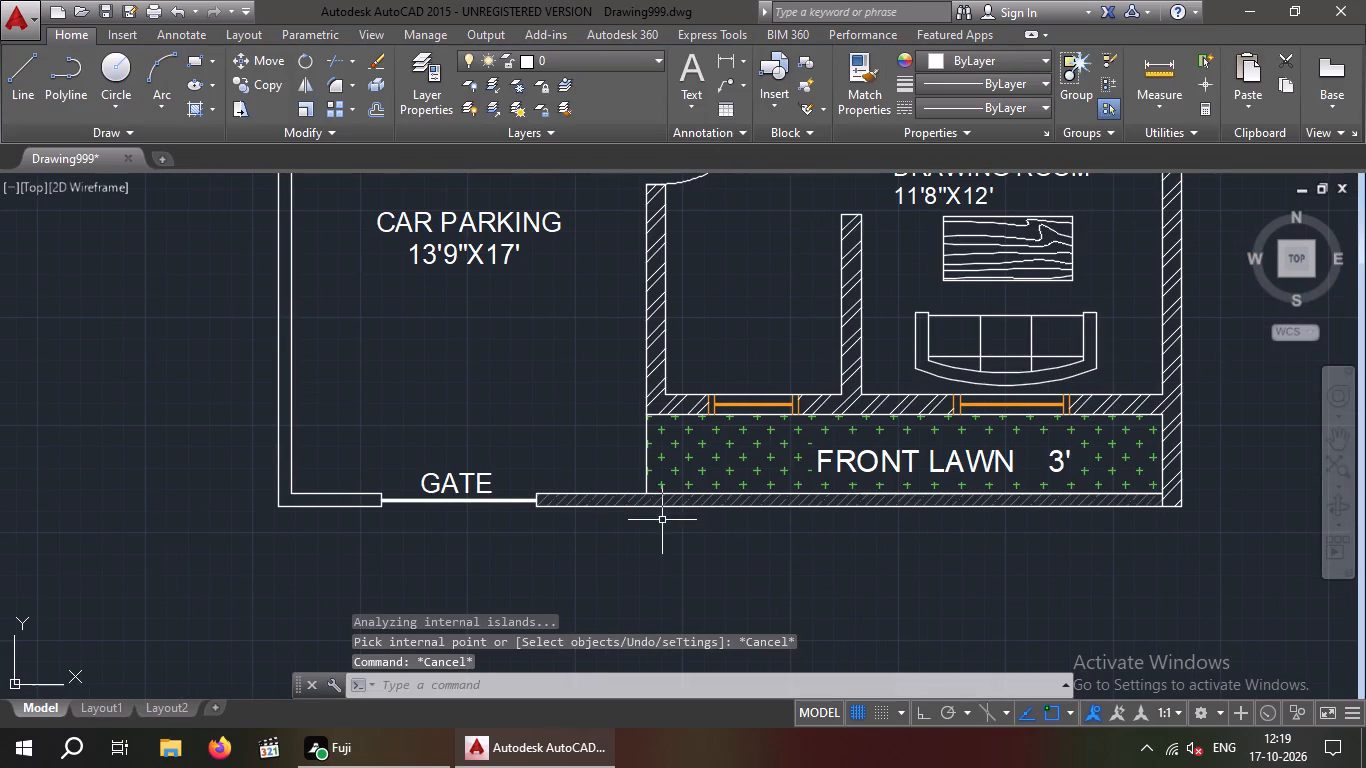
Change the front boundary wall hatch's colour to cyan.
{"action": "scroll", "coordinate": [668, 509], "scroll_direction": "up", "scroll_amount": 3}
{"action": "left_click", "coordinate": [691, 490]}
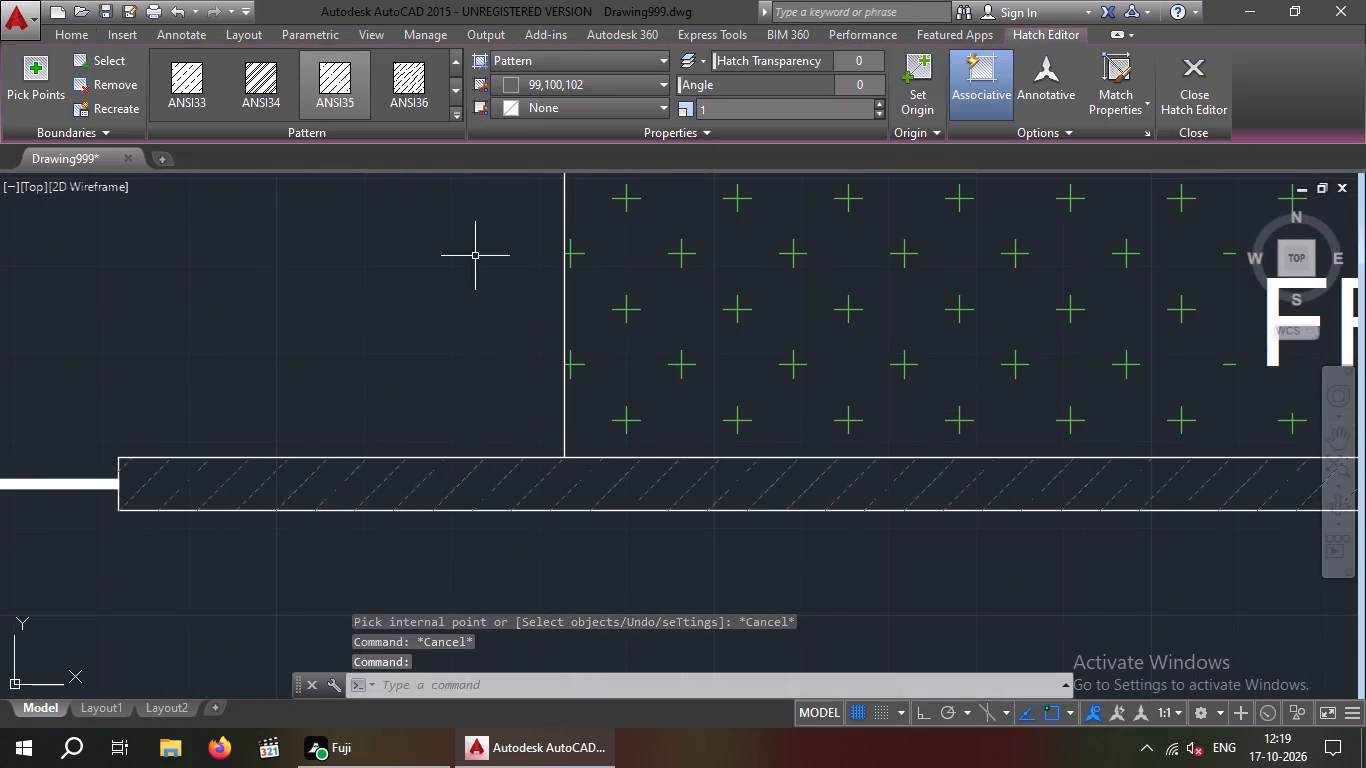
{"action": "left_click", "coordinate": [592, 83]}
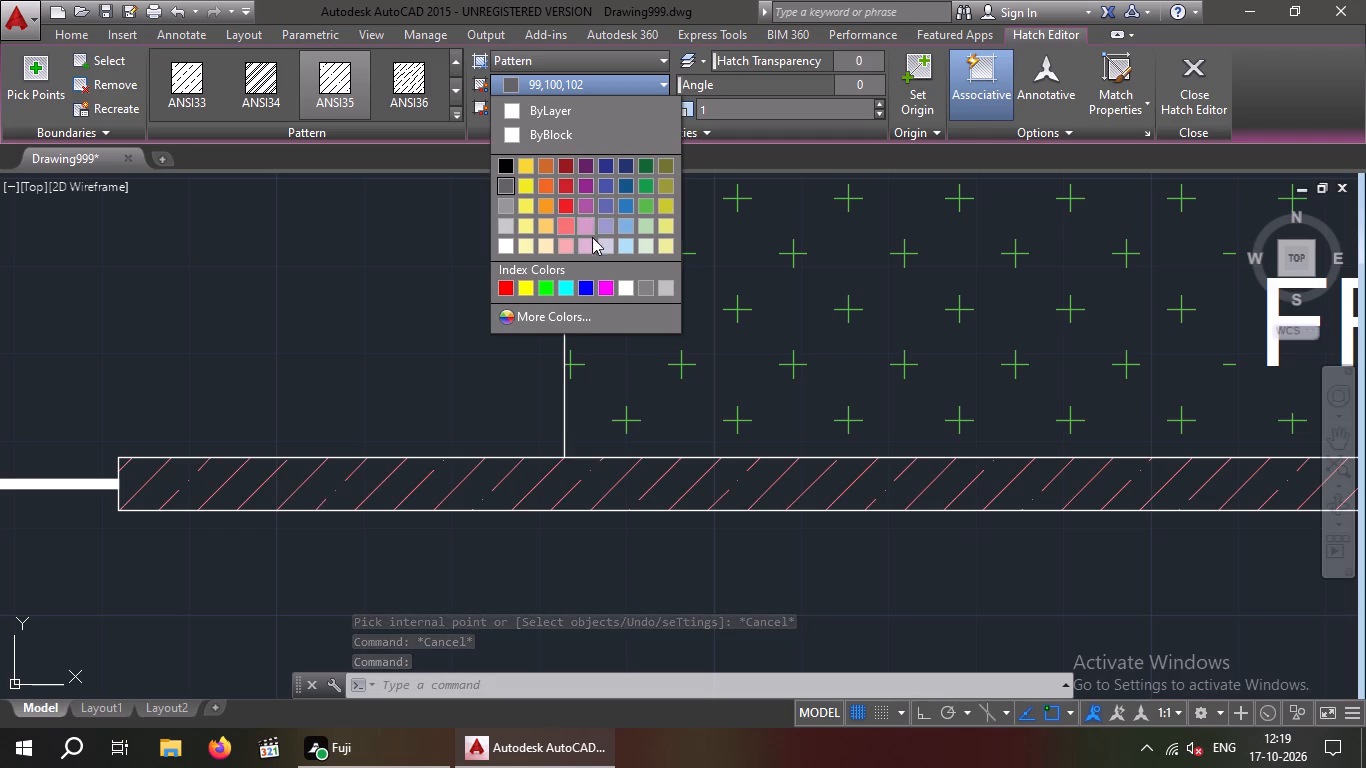
{"action": "left_click", "coordinate": [567, 287]}
{"action": "key", "text": "Escape"}
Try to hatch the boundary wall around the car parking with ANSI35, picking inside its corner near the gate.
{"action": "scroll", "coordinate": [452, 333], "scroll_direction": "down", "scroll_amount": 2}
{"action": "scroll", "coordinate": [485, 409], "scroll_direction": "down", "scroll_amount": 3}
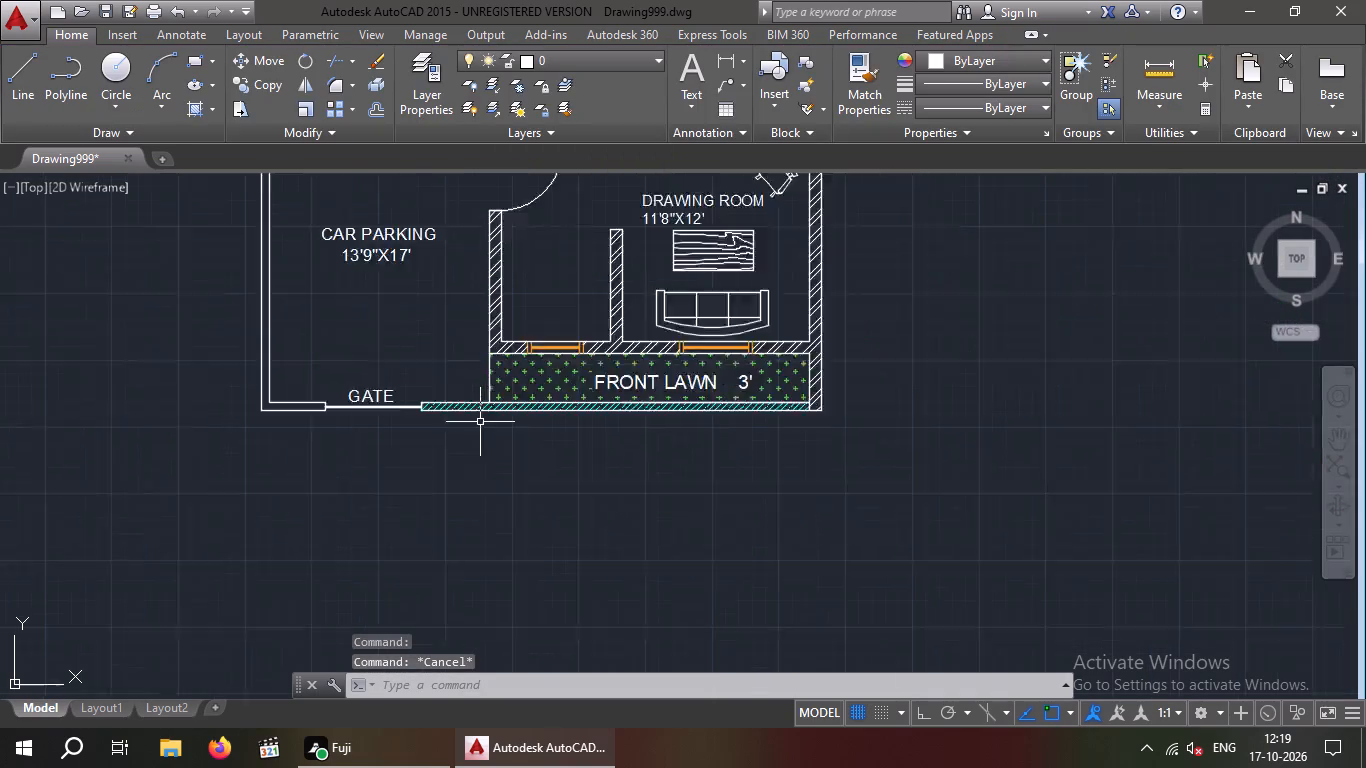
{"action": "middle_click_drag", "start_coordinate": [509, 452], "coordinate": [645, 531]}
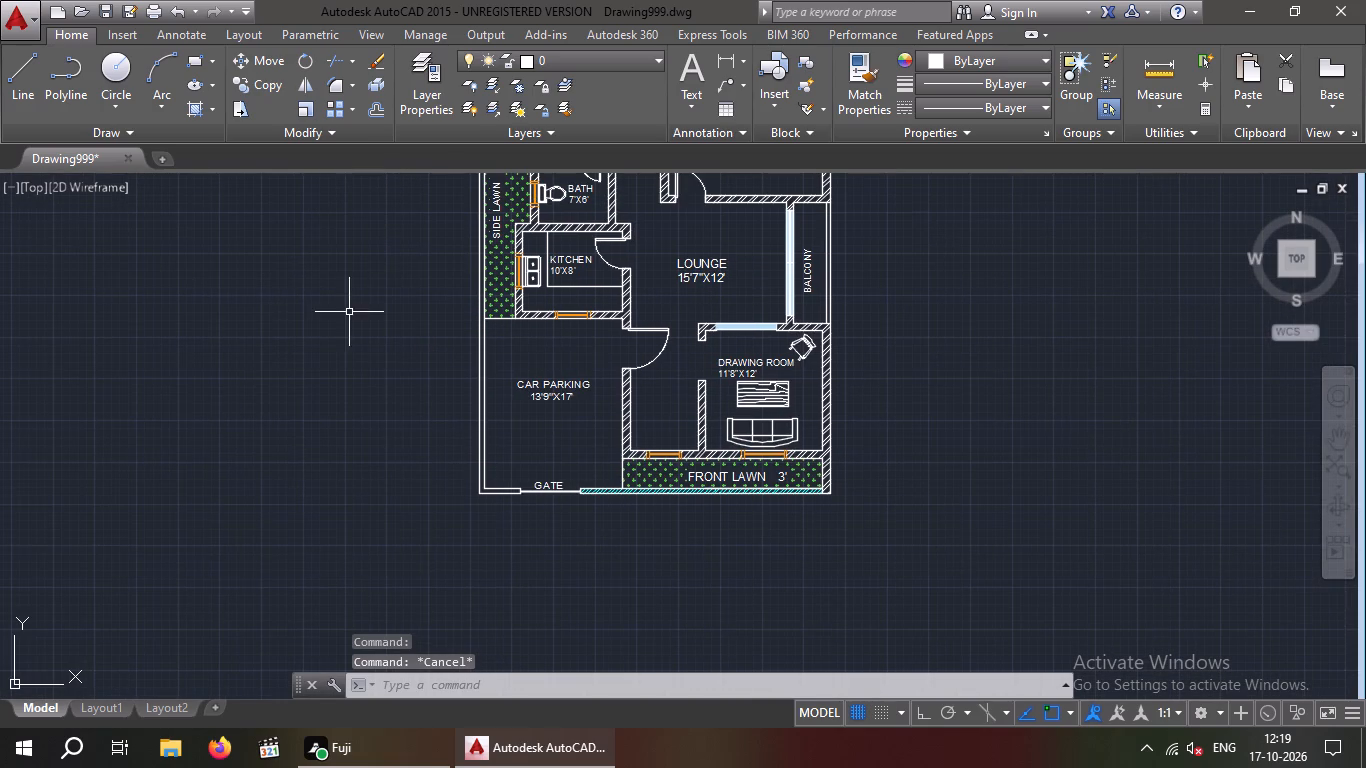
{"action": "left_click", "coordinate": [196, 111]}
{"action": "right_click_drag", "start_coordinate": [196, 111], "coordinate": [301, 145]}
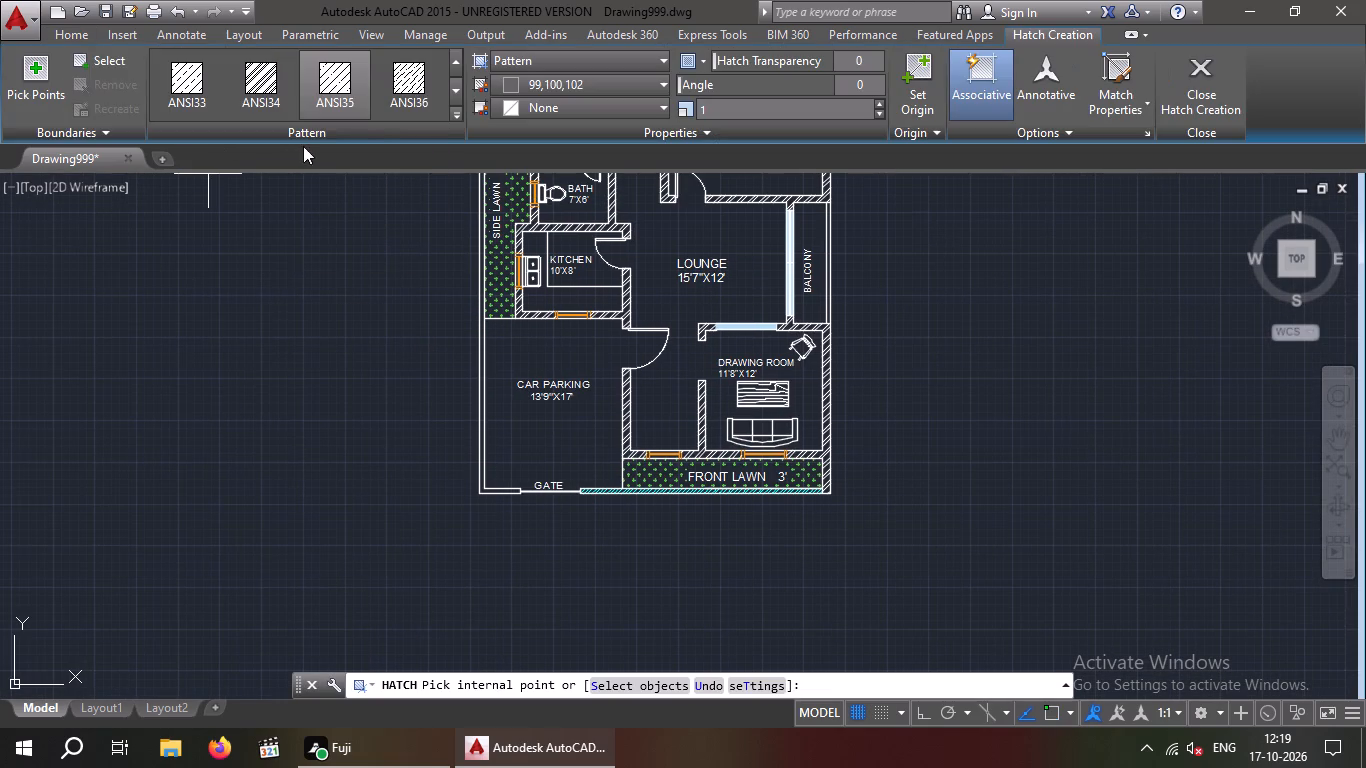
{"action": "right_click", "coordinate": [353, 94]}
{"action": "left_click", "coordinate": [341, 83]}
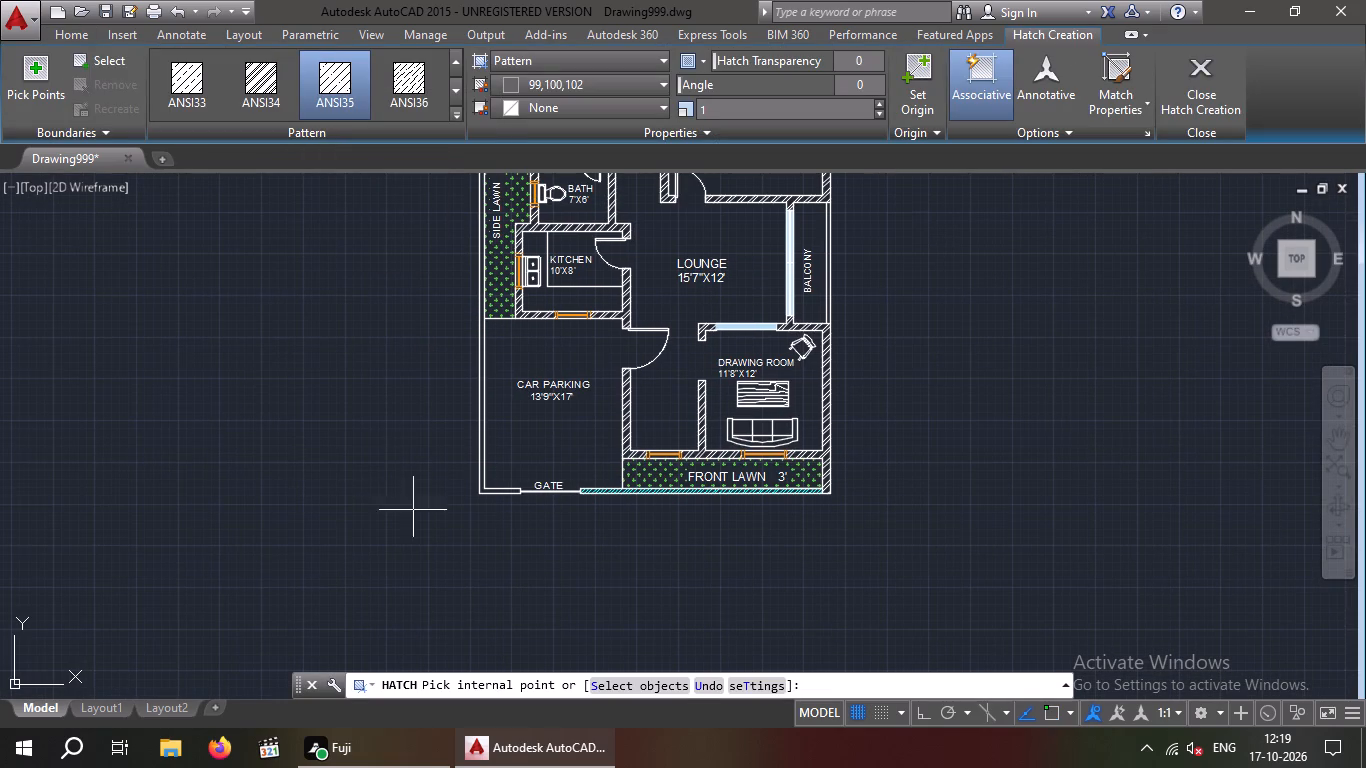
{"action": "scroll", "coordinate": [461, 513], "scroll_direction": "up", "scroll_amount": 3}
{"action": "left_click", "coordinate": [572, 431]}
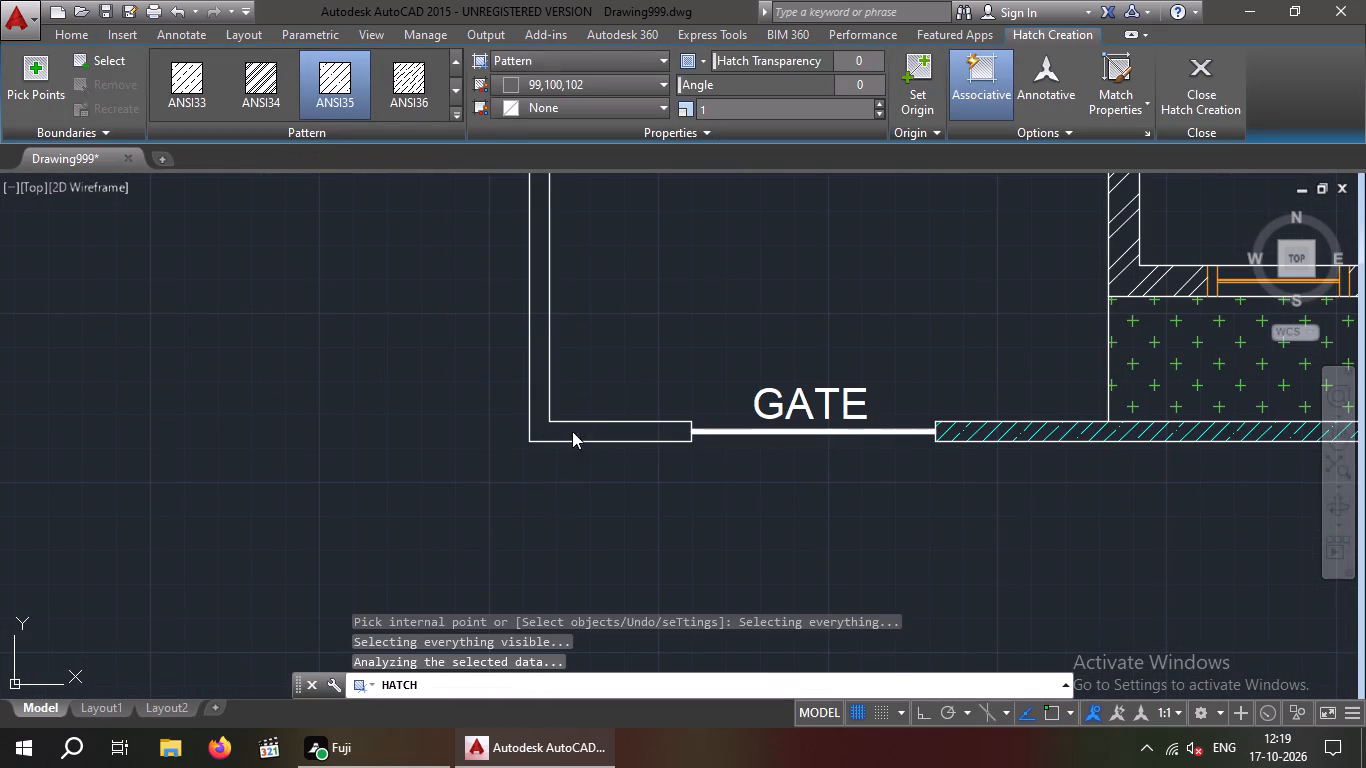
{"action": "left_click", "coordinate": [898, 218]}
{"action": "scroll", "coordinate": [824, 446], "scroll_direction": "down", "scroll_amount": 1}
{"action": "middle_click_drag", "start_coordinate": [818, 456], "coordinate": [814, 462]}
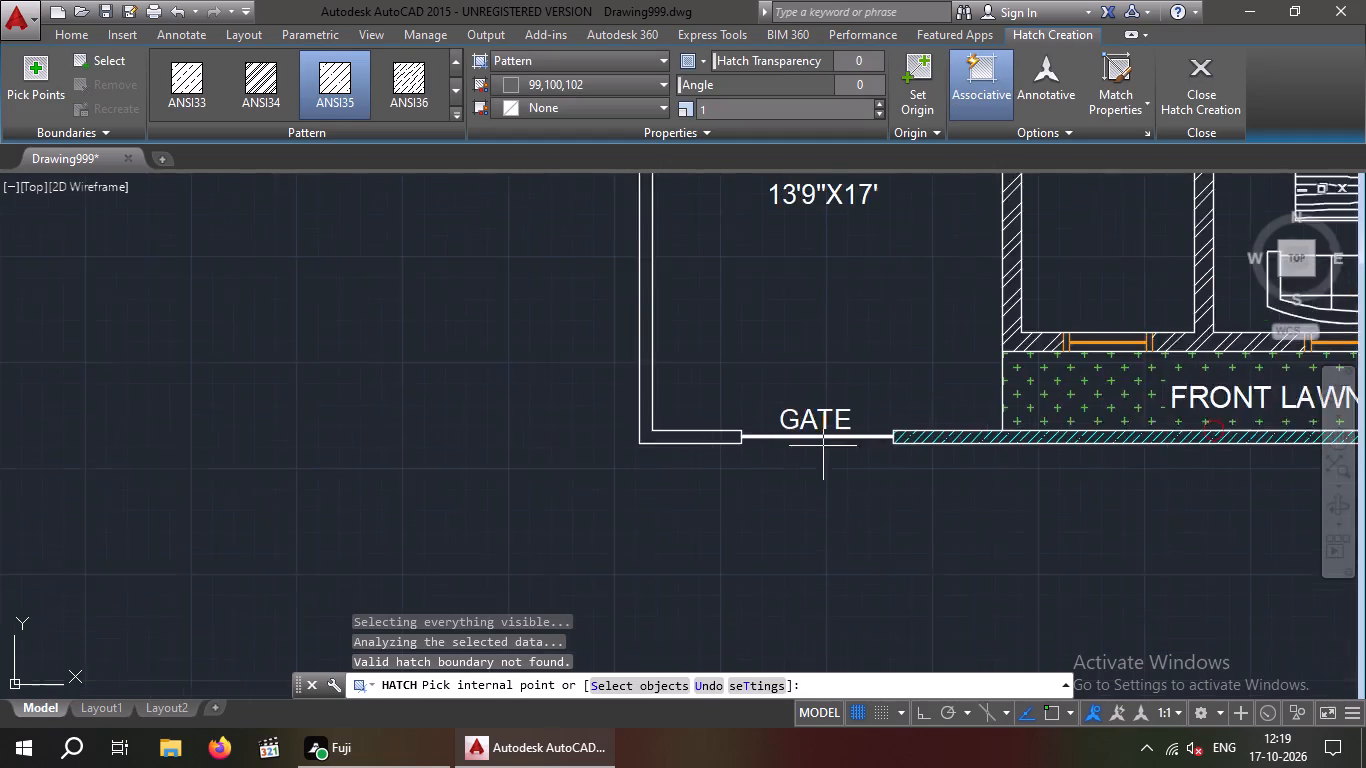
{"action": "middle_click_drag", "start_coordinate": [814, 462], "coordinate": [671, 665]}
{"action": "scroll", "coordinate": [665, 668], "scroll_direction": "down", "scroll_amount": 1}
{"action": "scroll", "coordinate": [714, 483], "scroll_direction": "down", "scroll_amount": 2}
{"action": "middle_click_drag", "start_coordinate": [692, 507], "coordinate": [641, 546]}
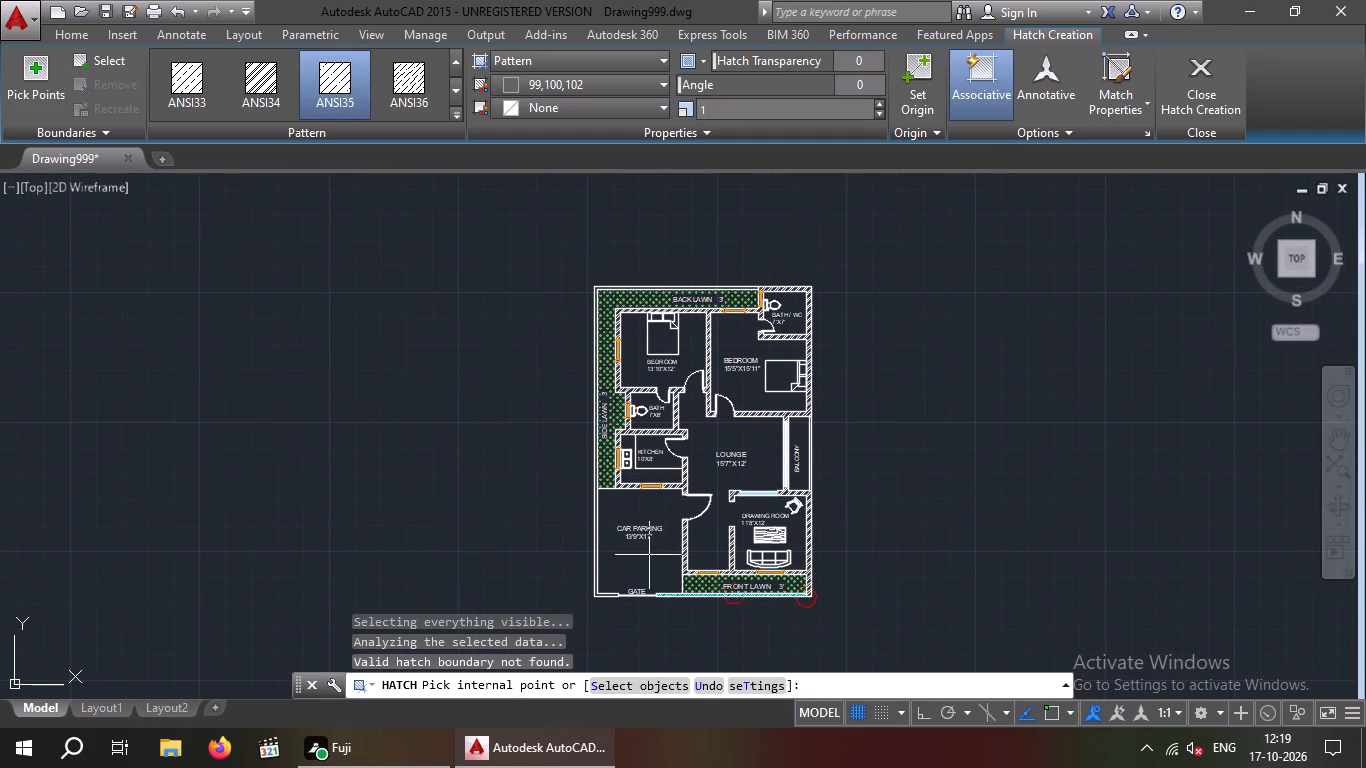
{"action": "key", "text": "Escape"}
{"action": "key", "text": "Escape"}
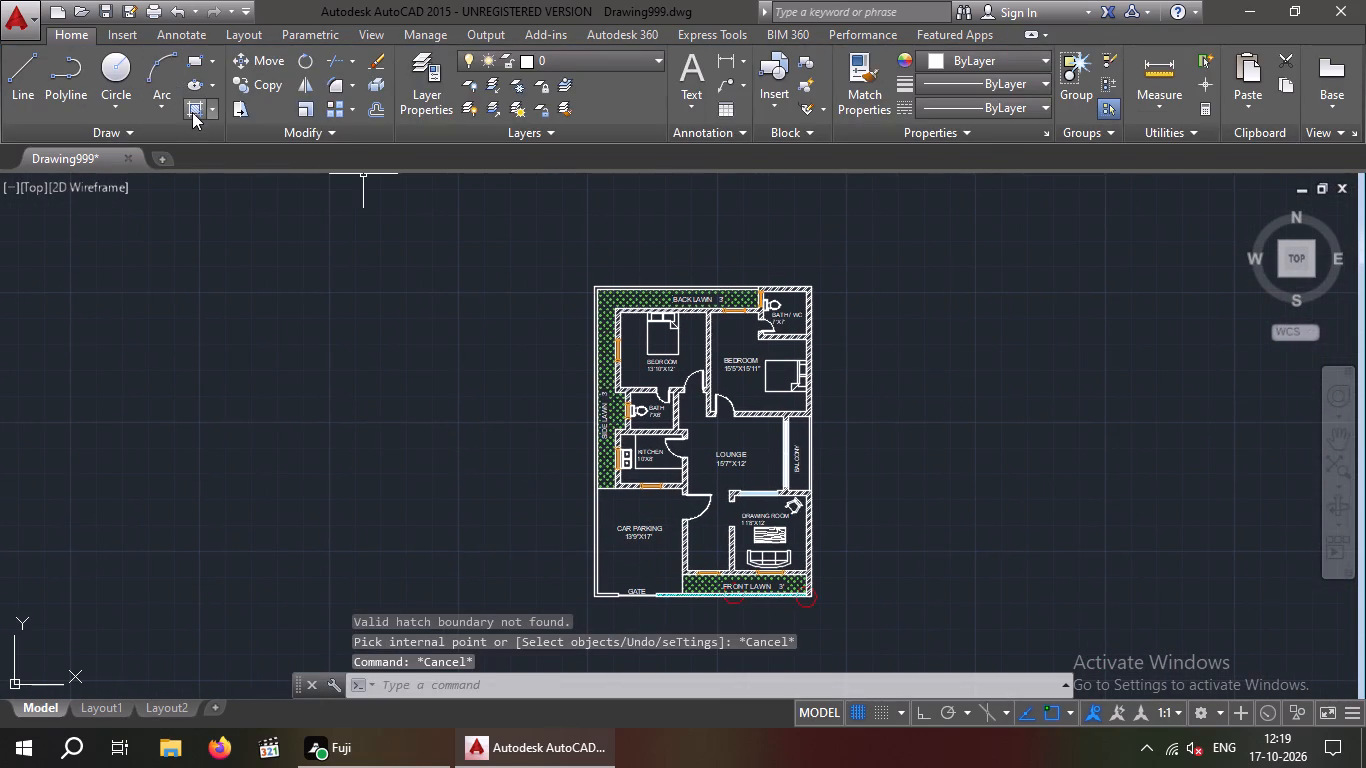
Hatch the boundary wall running from the gate around the car parking, side lawn and back lawn with ANSI35.
{"action": "left_click", "coordinate": [195, 112]}
{"action": "left_click", "coordinate": [339, 86]}
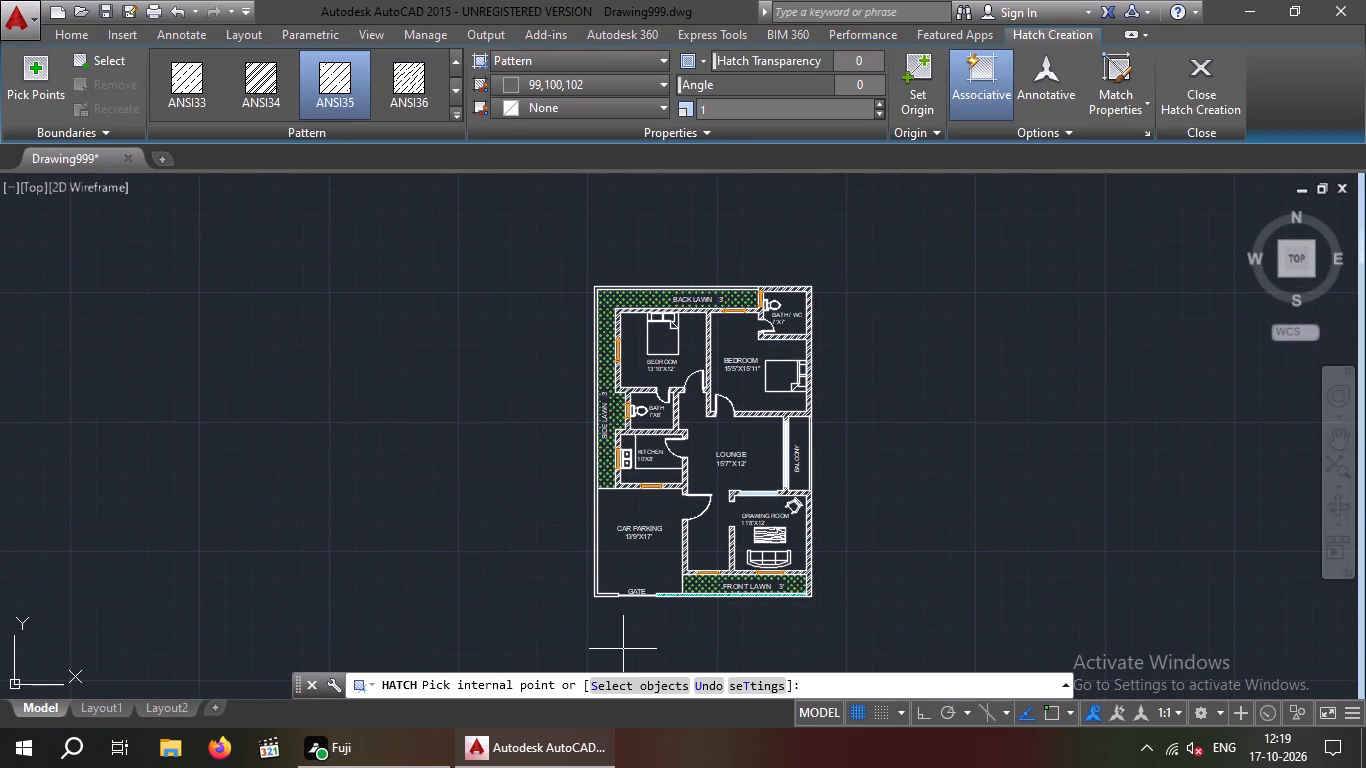
{"action": "scroll", "coordinate": [605, 620], "scroll_direction": "up", "scroll_amount": 1}
{"action": "scroll", "coordinate": [521, 549], "scroll_direction": "down", "scroll_amount": 1}
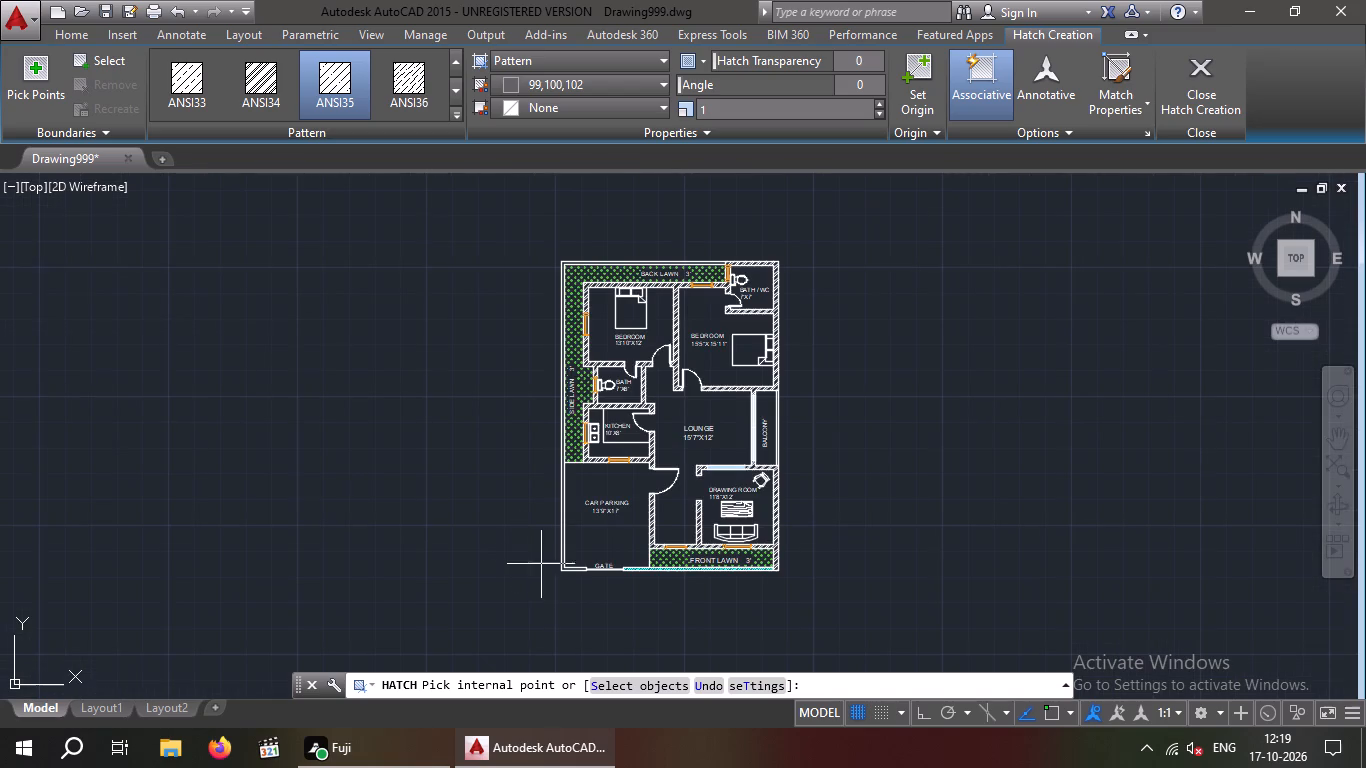
{"action": "scroll", "coordinate": [587, 502], "scroll_direction": "up", "scroll_amount": 1}
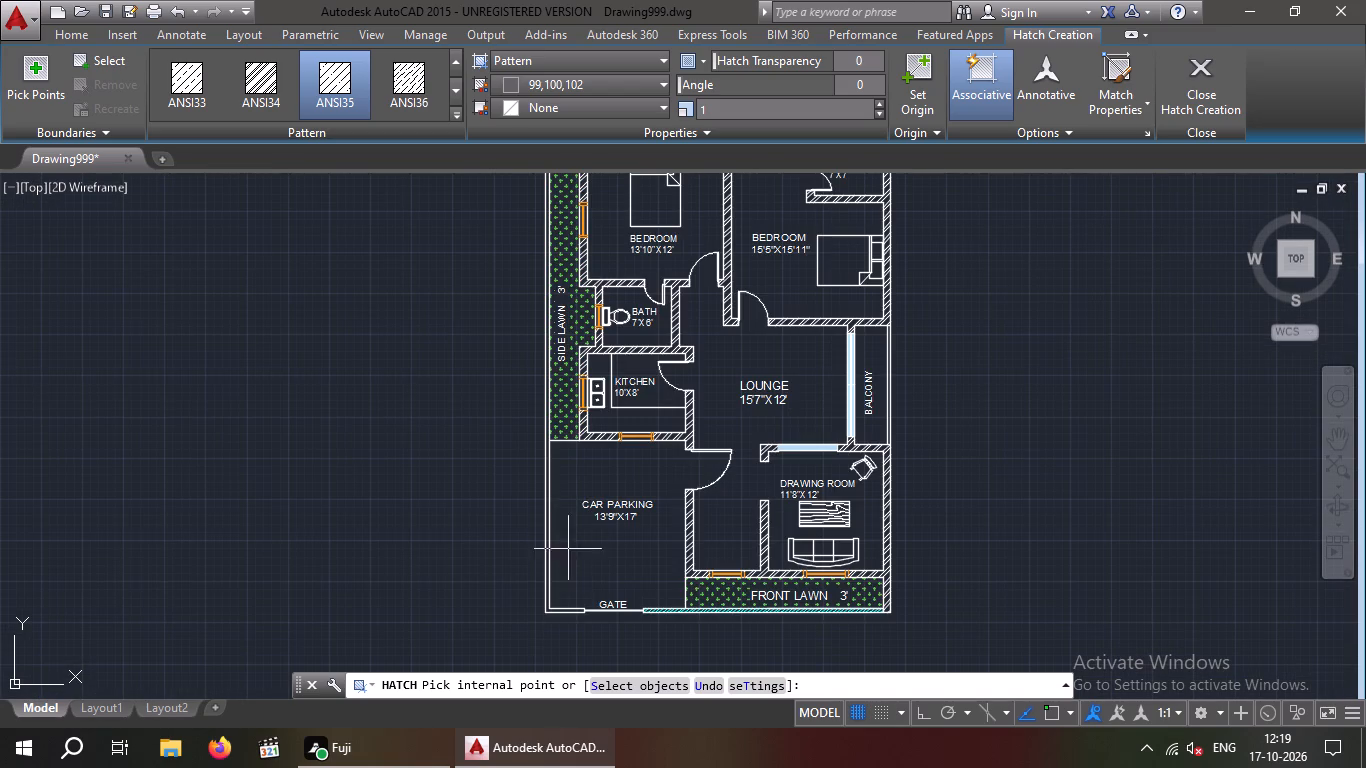
{"action": "scroll", "coordinate": [578, 550], "scroll_direction": "down", "scroll_amount": 1}
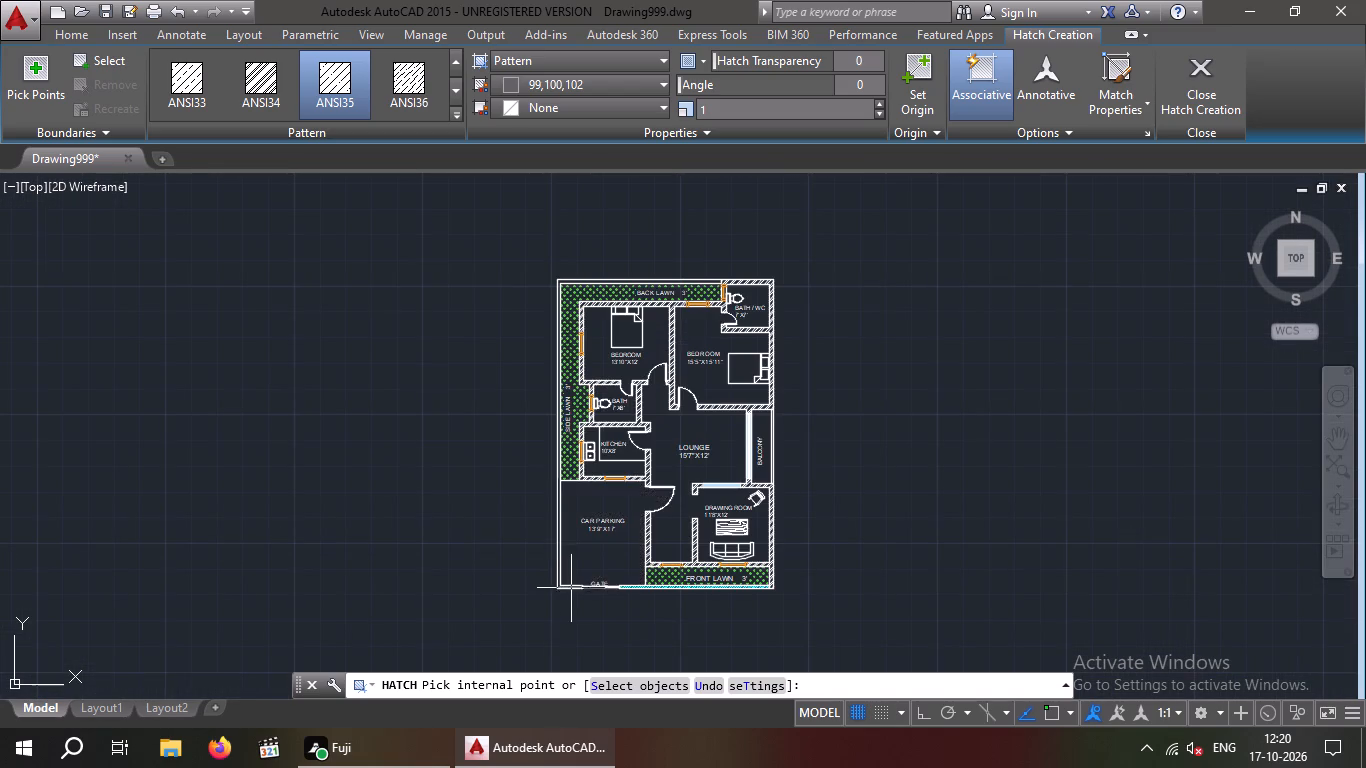
{"action": "scroll", "coordinate": [570, 591], "scroll_direction": "up", "scroll_amount": 2}
{"action": "scroll", "coordinate": [568, 589], "scroll_direction": "down", "scroll_amount": 2}
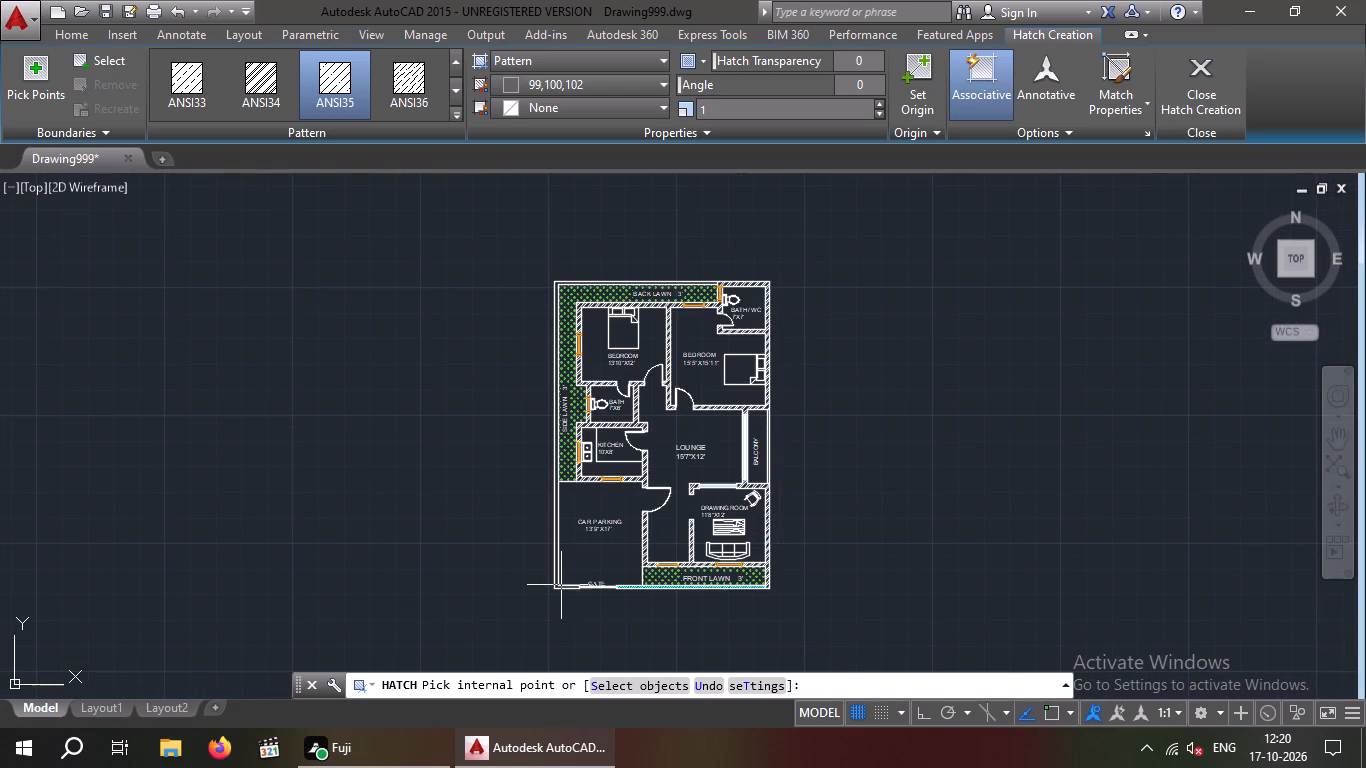
{"action": "left_click", "coordinate": [561, 588]}
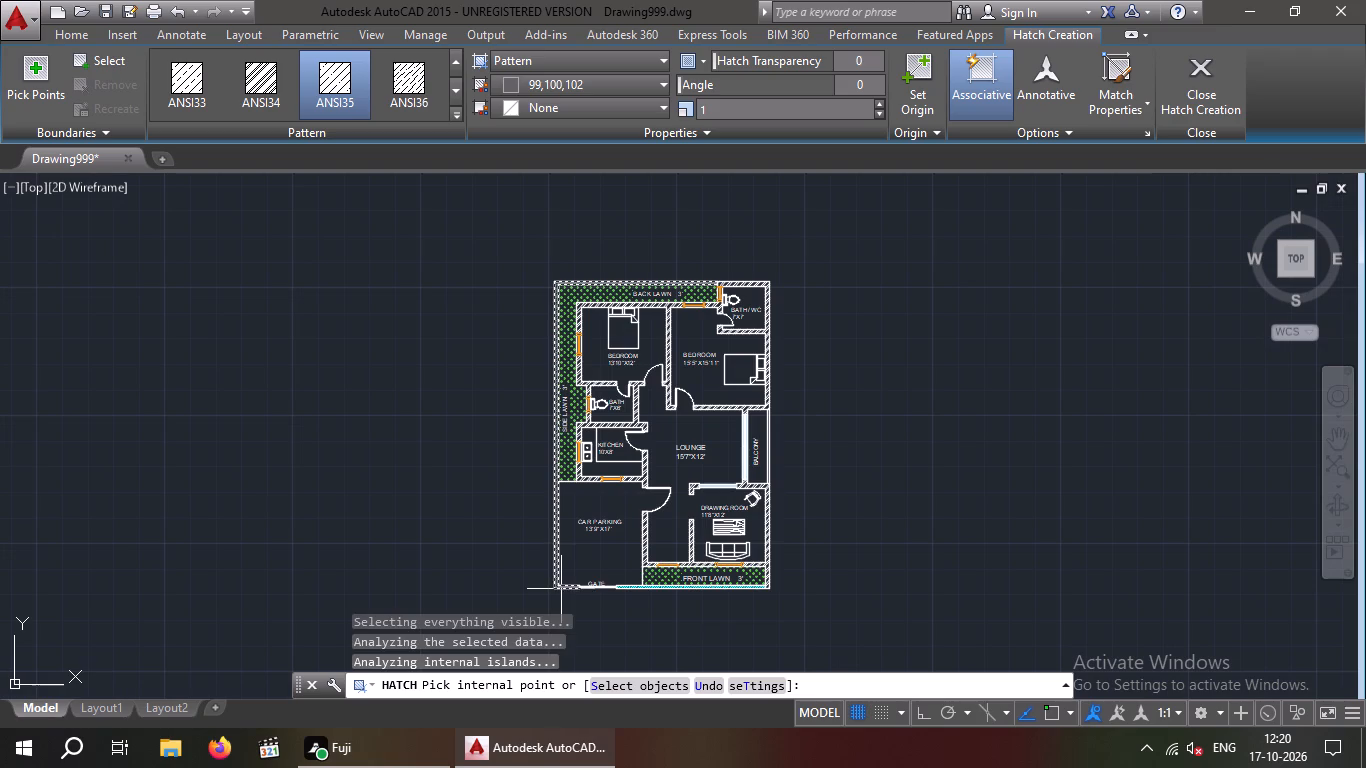
{"action": "key", "text": "Escape"}
Change the hatch colour of the boundary wall around the car parking and lawns to cyan.
{"action": "scroll", "coordinate": [538, 575], "scroll_direction": "up", "scroll_amount": 5}
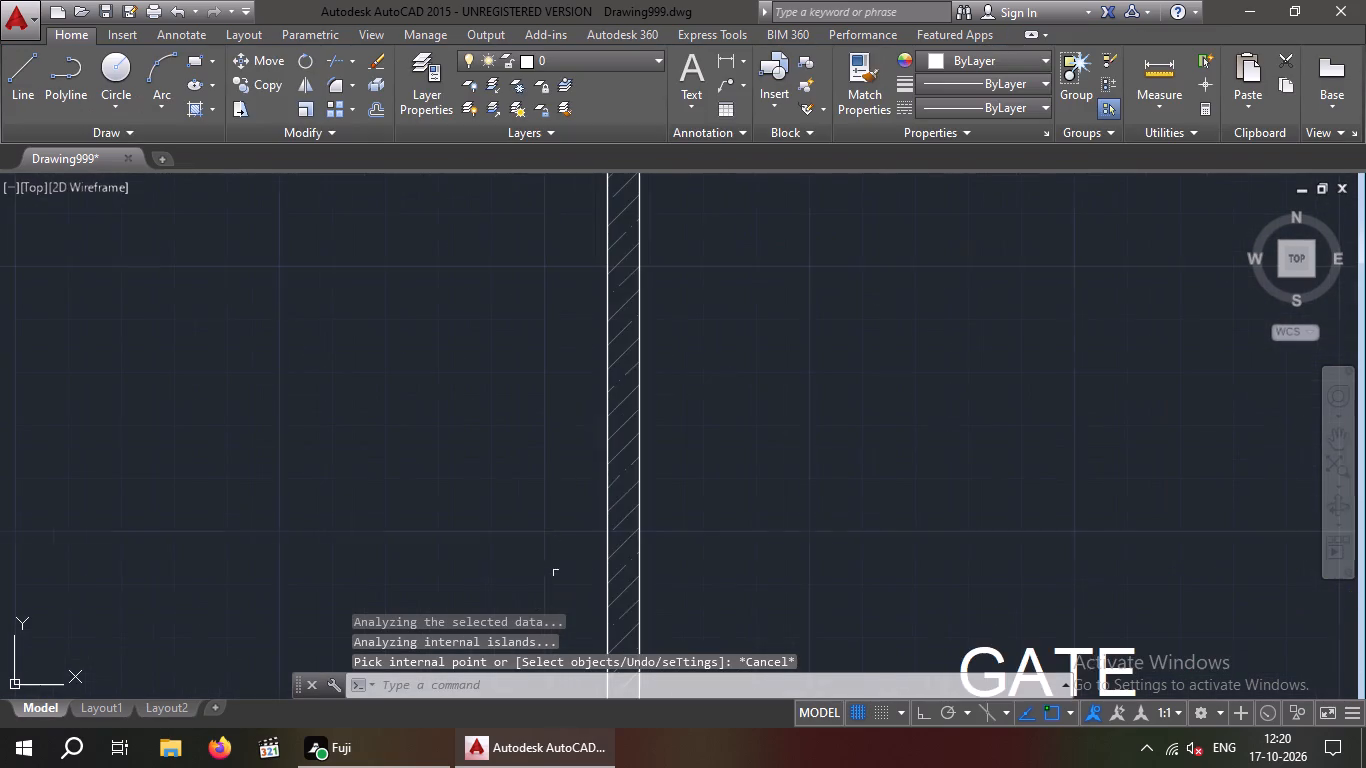
{"action": "middle_click_drag", "start_coordinate": [532, 544], "coordinate": [366, 233]}
{"action": "scroll", "coordinate": [360, 282], "scroll_direction": "down", "scroll_amount": 1}
{"action": "middle_click_drag", "start_coordinate": [360, 306], "coordinate": [359, 451]}
{"action": "key", "text": "Escape"}
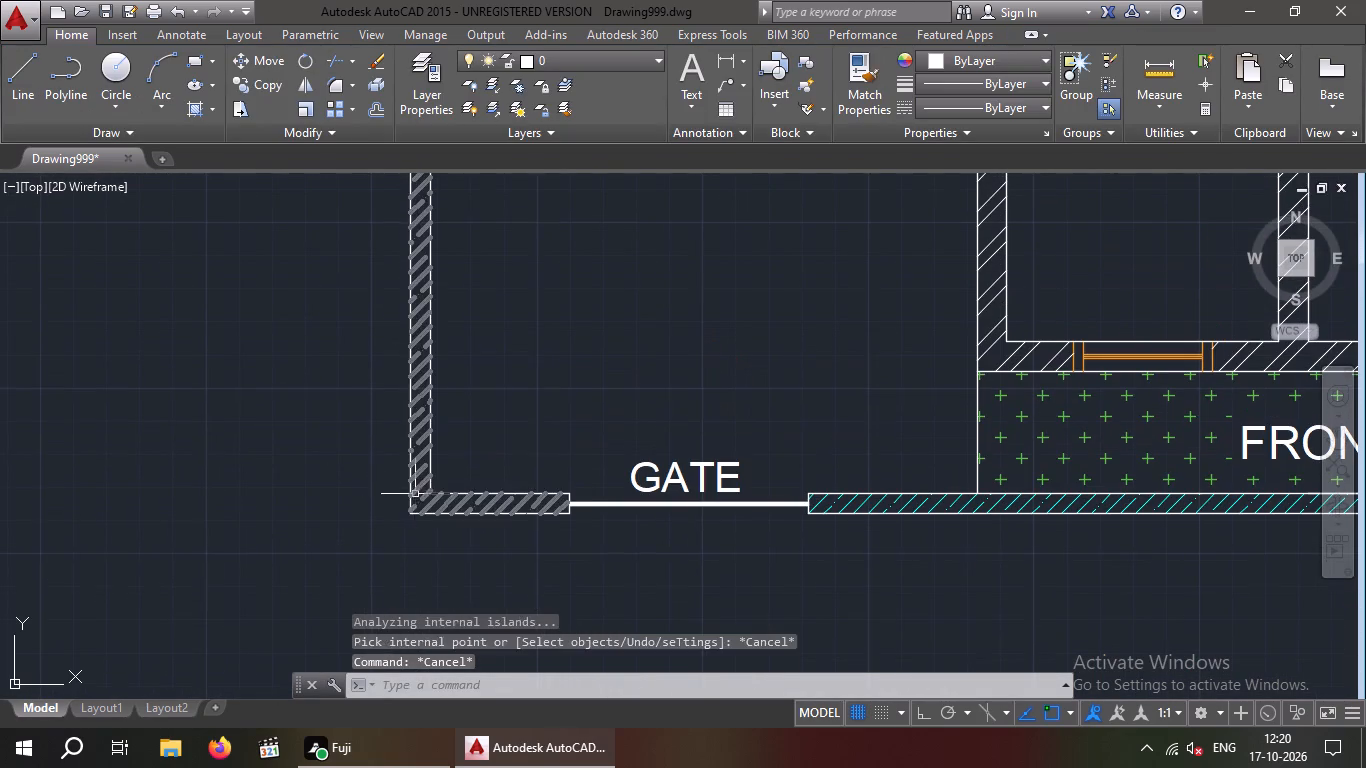
{"action": "key", "text": "Escape"}
{"action": "left_click", "coordinate": [461, 505]}
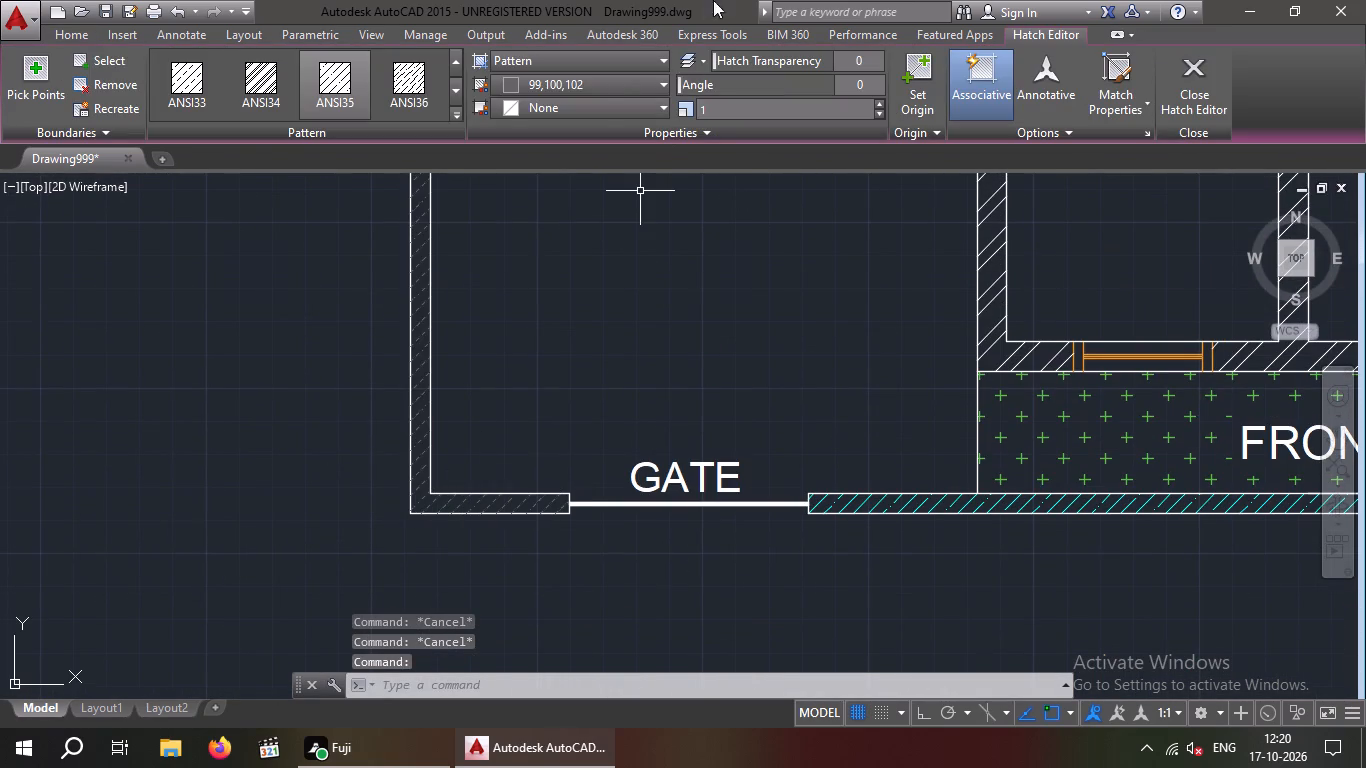
{"action": "left_click", "coordinate": [607, 88]}
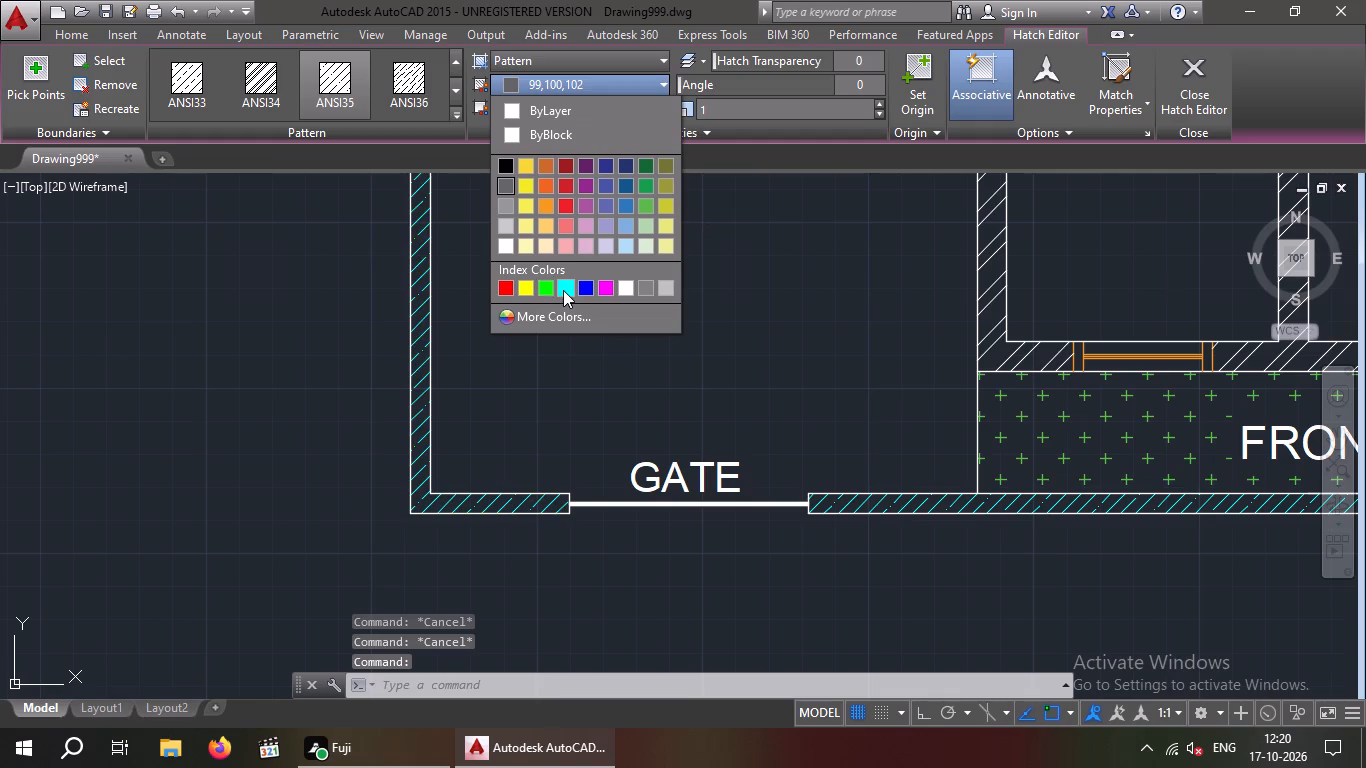
{"action": "left_click", "coordinate": [563, 290]}
{"action": "key", "text": "Escape"}
Review the hatched floor plan and save the drawing.
{"action": "scroll", "coordinate": [224, 404], "scroll_direction": "down", "scroll_amount": 3}
{"action": "middle_click_drag", "start_coordinate": [224, 404], "coordinate": [235, 569]}
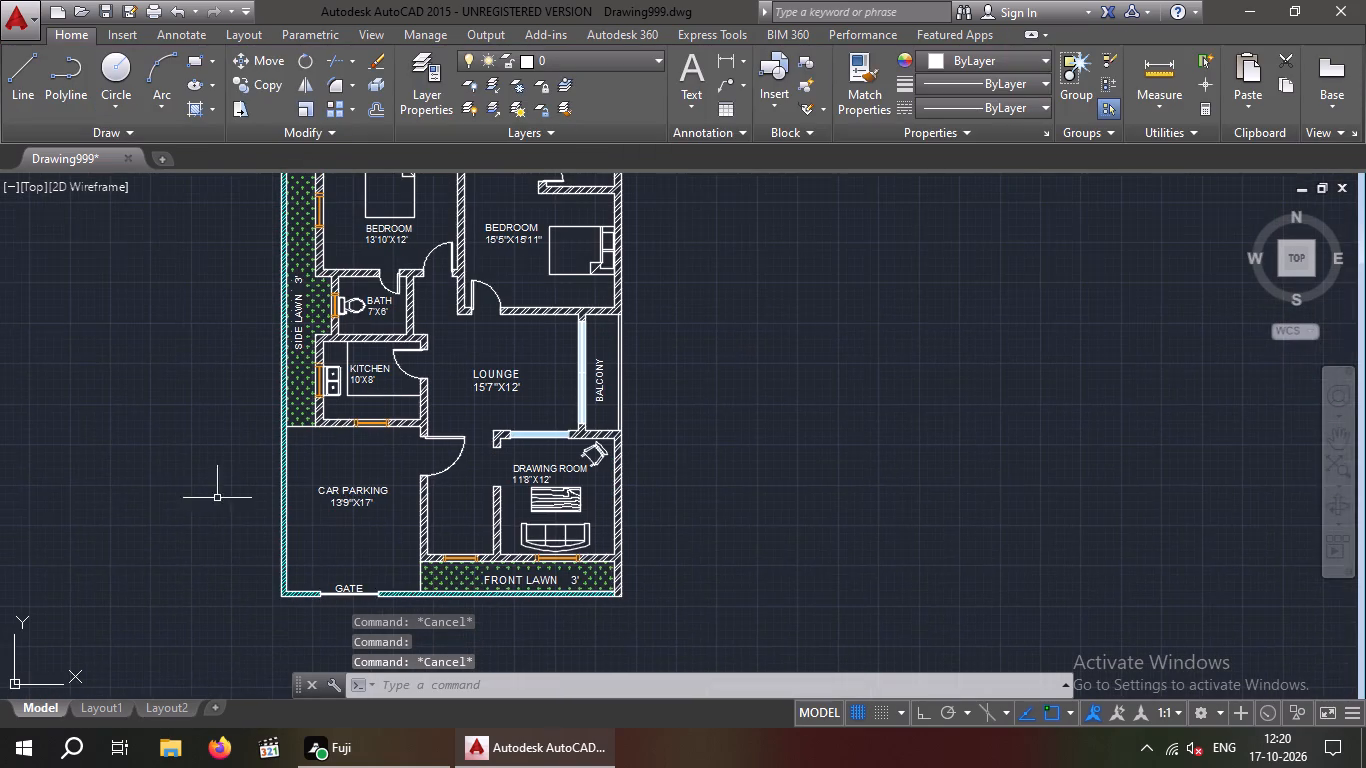
{"action": "middle_click_drag", "start_coordinate": [187, 511], "coordinate": [169, 602]}
{"action": "middle_click_drag", "start_coordinate": [133, 502], "coordinate": [211, 470]}
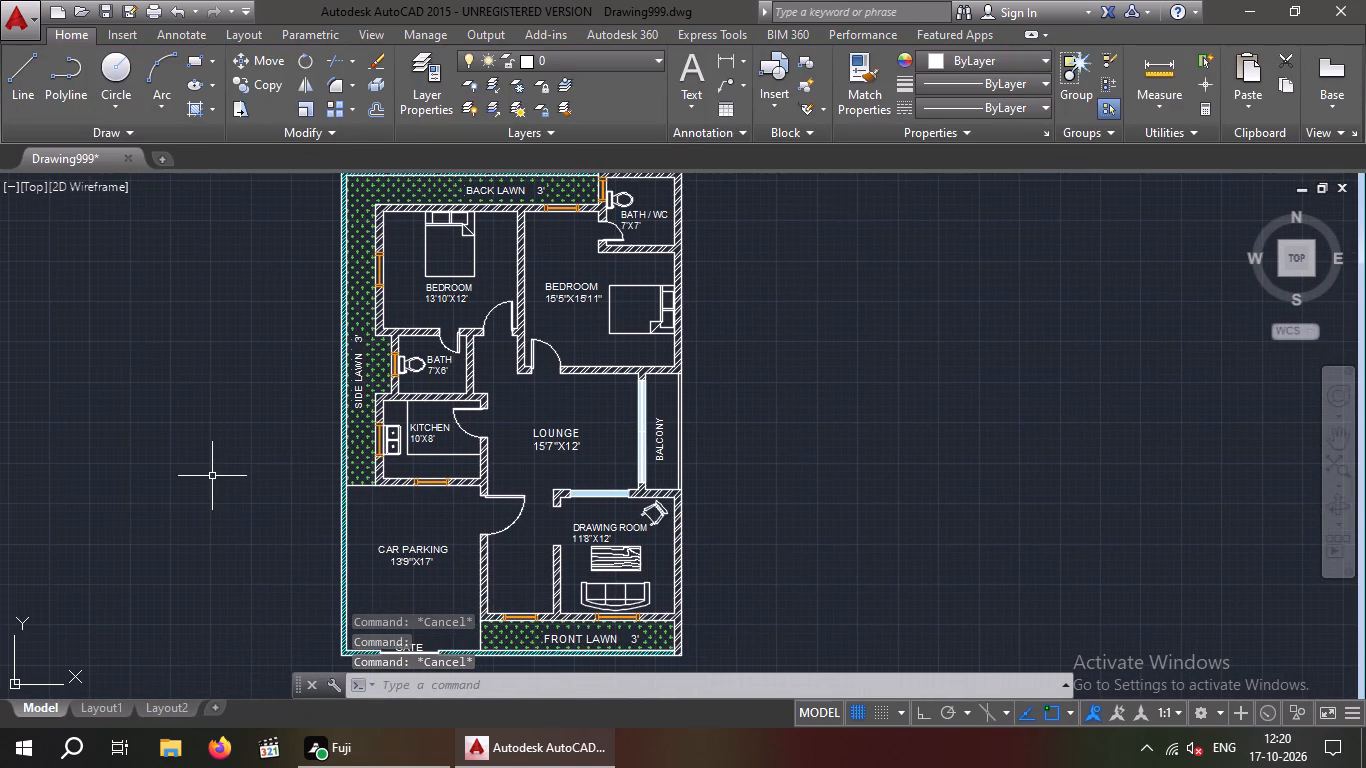
{"action": "key", "text": "ctrl+s"}
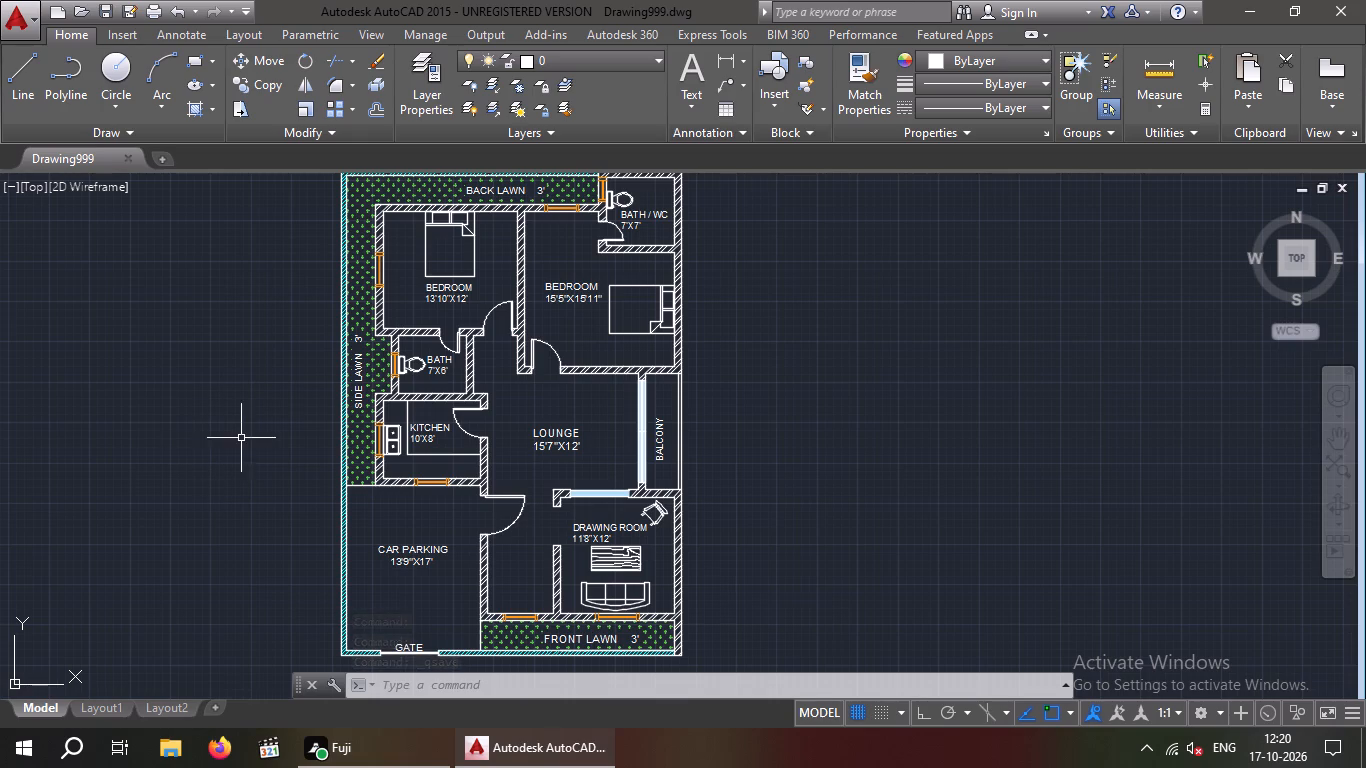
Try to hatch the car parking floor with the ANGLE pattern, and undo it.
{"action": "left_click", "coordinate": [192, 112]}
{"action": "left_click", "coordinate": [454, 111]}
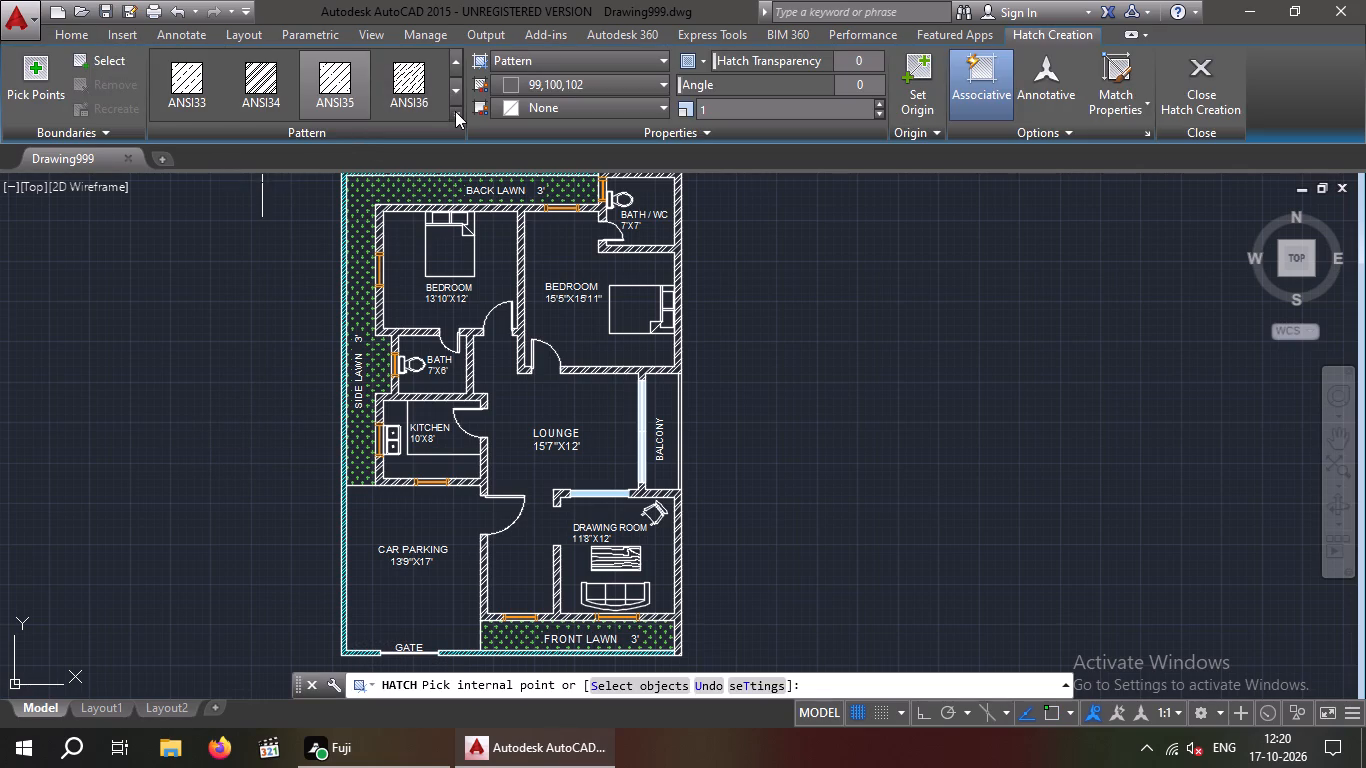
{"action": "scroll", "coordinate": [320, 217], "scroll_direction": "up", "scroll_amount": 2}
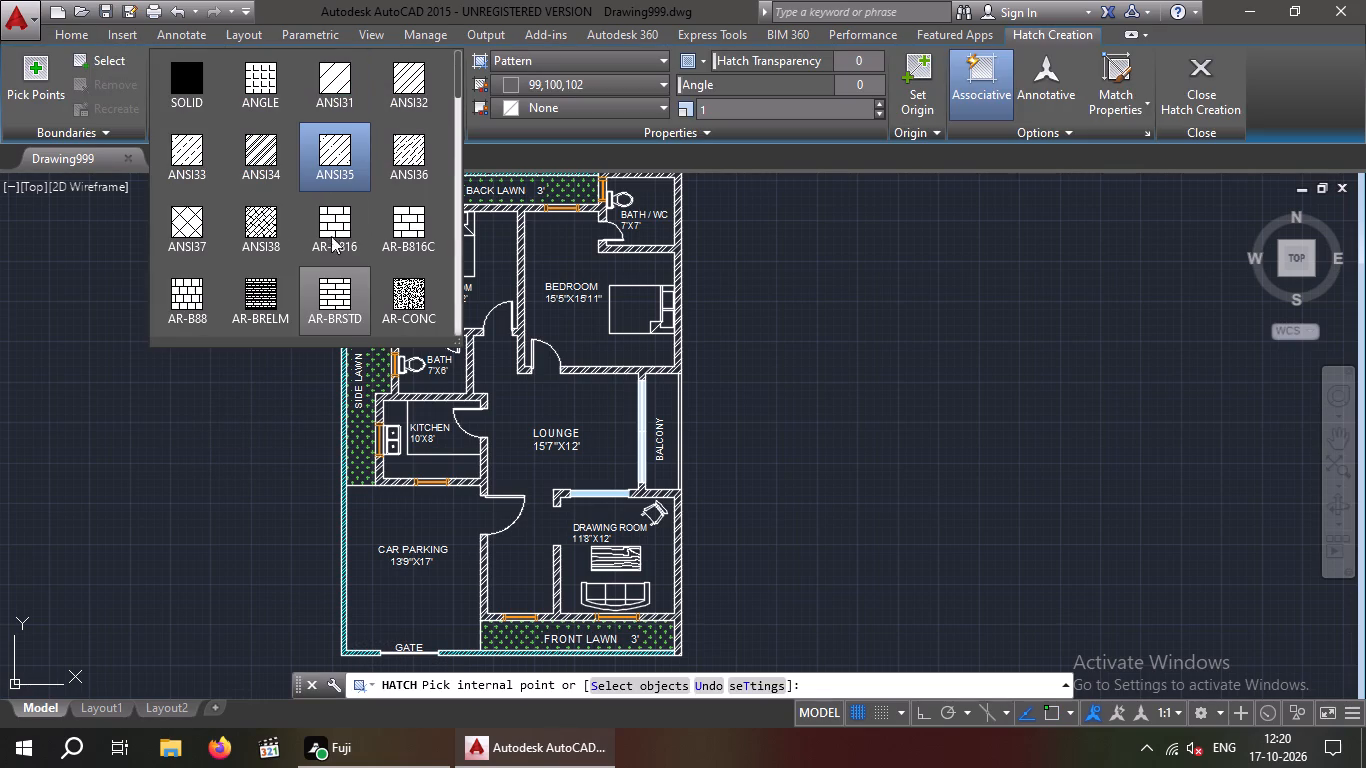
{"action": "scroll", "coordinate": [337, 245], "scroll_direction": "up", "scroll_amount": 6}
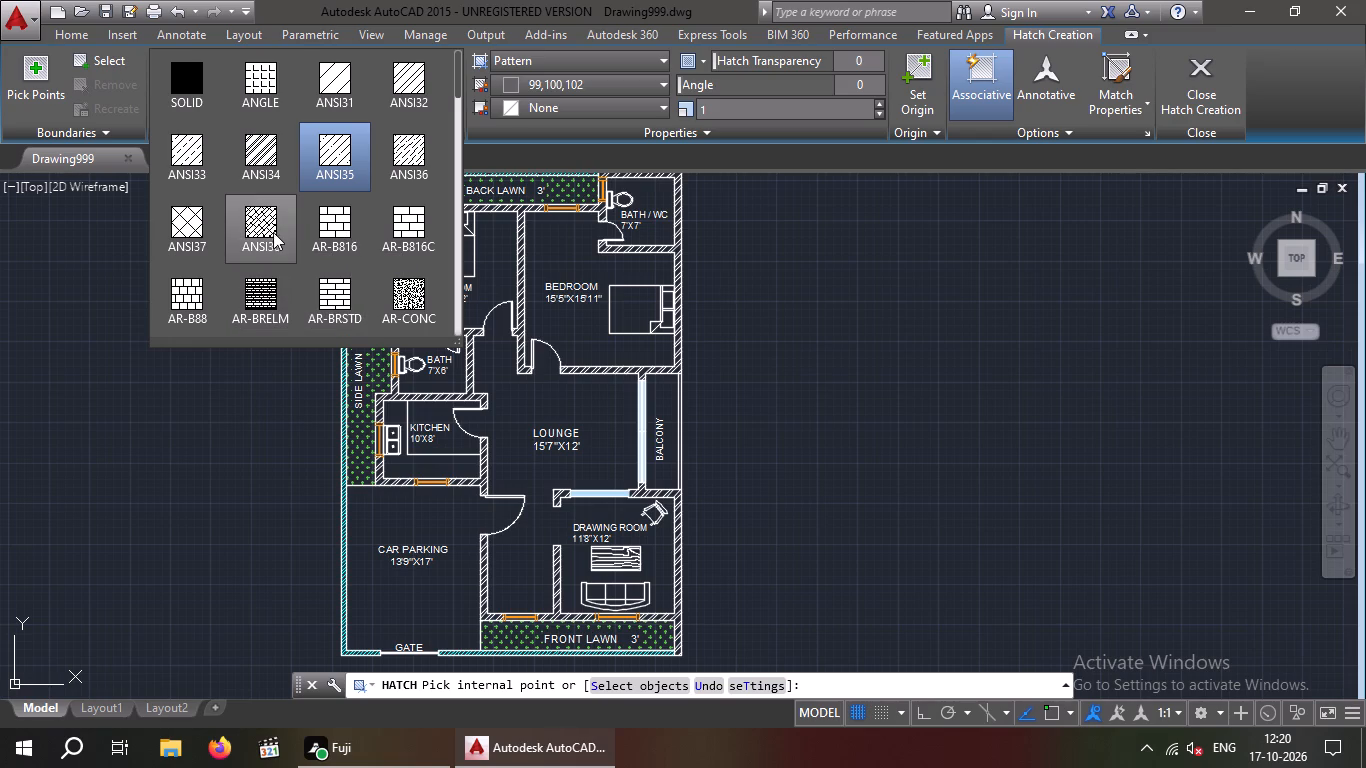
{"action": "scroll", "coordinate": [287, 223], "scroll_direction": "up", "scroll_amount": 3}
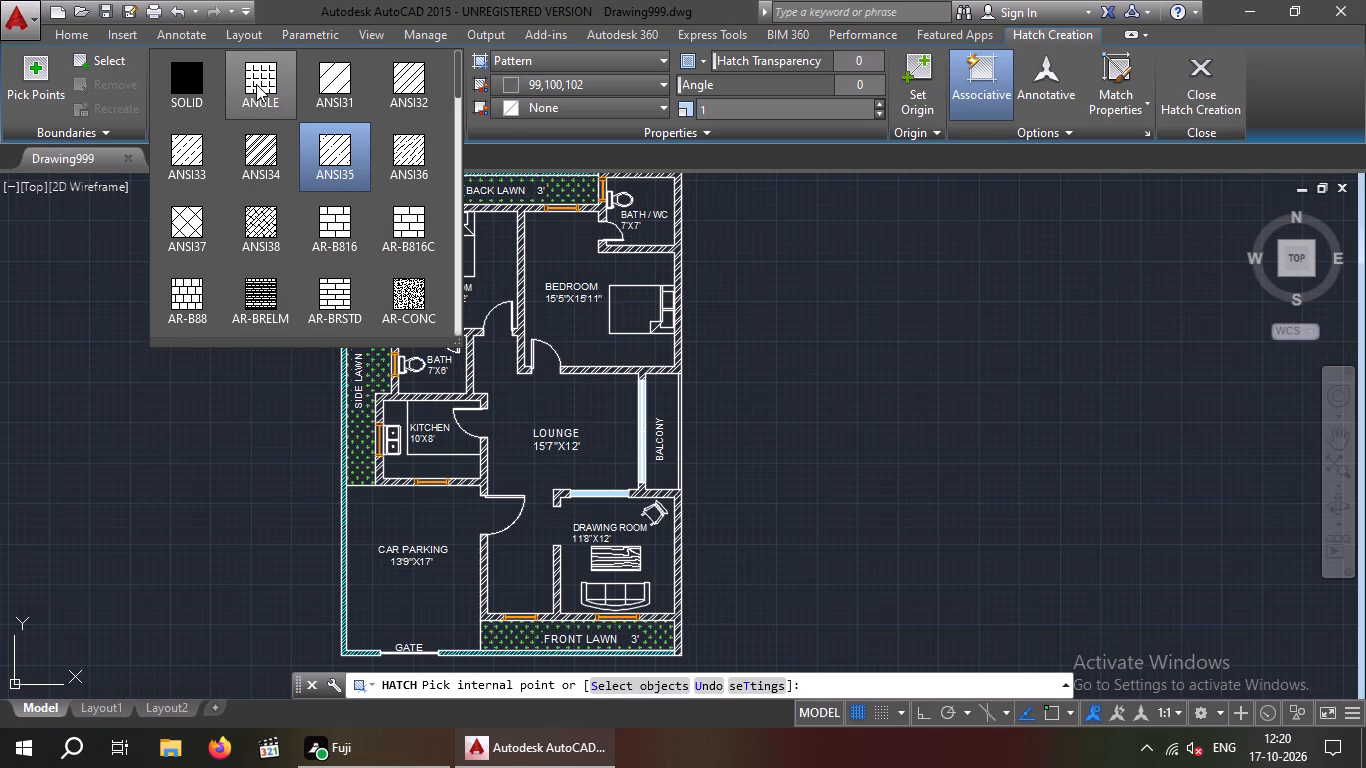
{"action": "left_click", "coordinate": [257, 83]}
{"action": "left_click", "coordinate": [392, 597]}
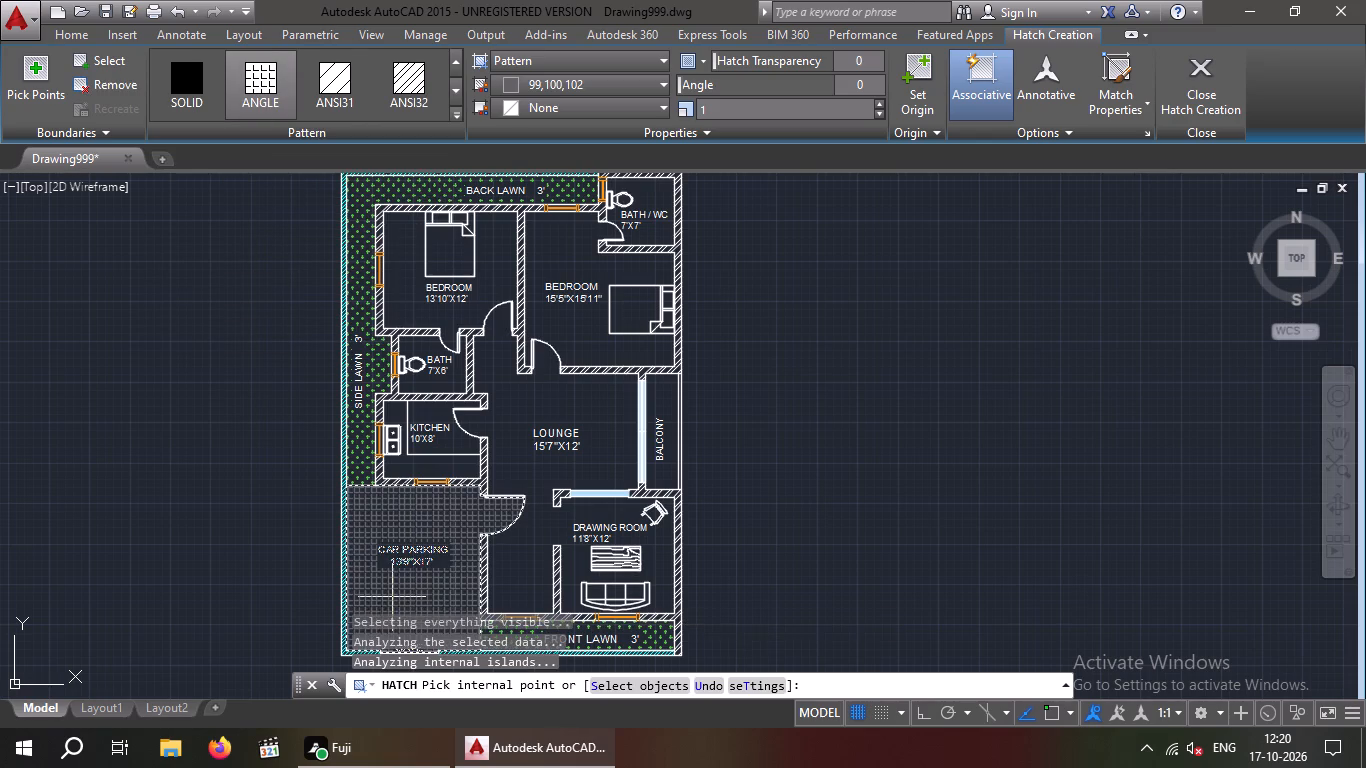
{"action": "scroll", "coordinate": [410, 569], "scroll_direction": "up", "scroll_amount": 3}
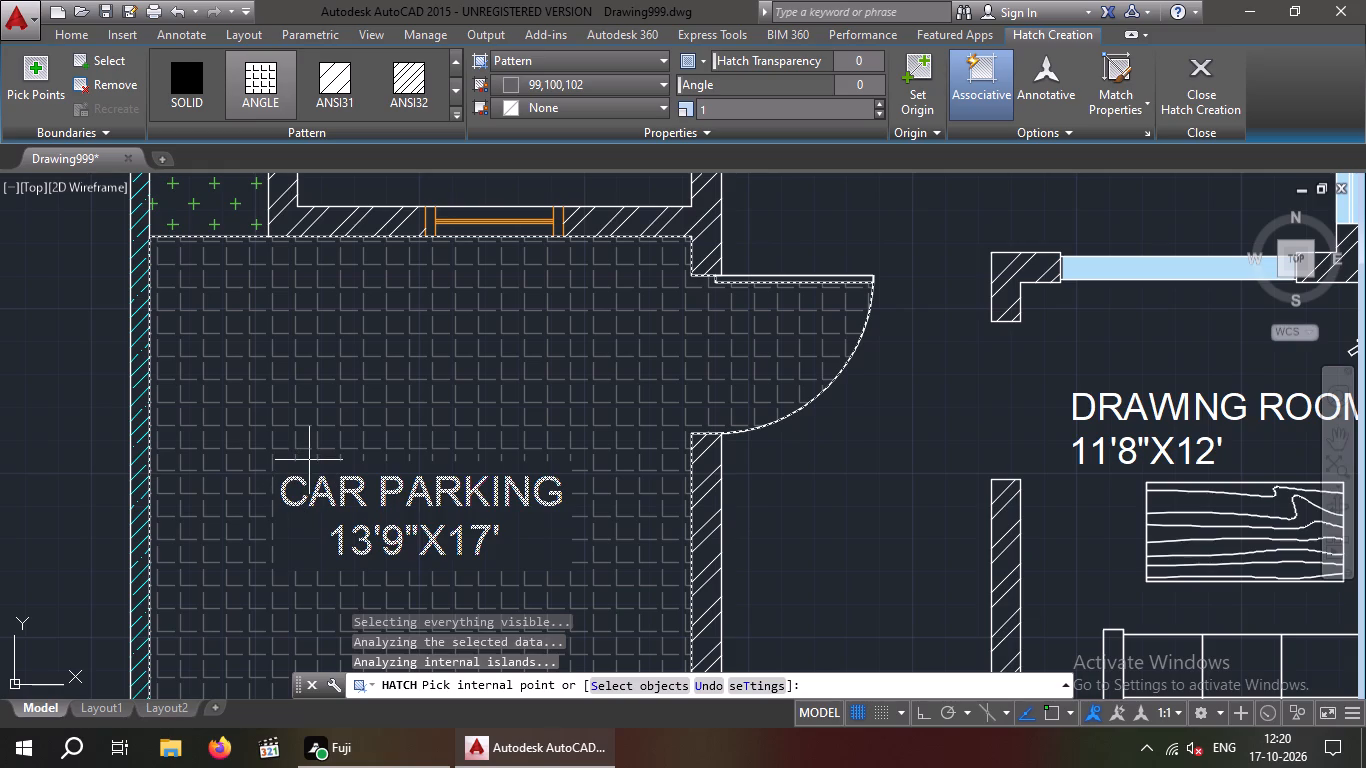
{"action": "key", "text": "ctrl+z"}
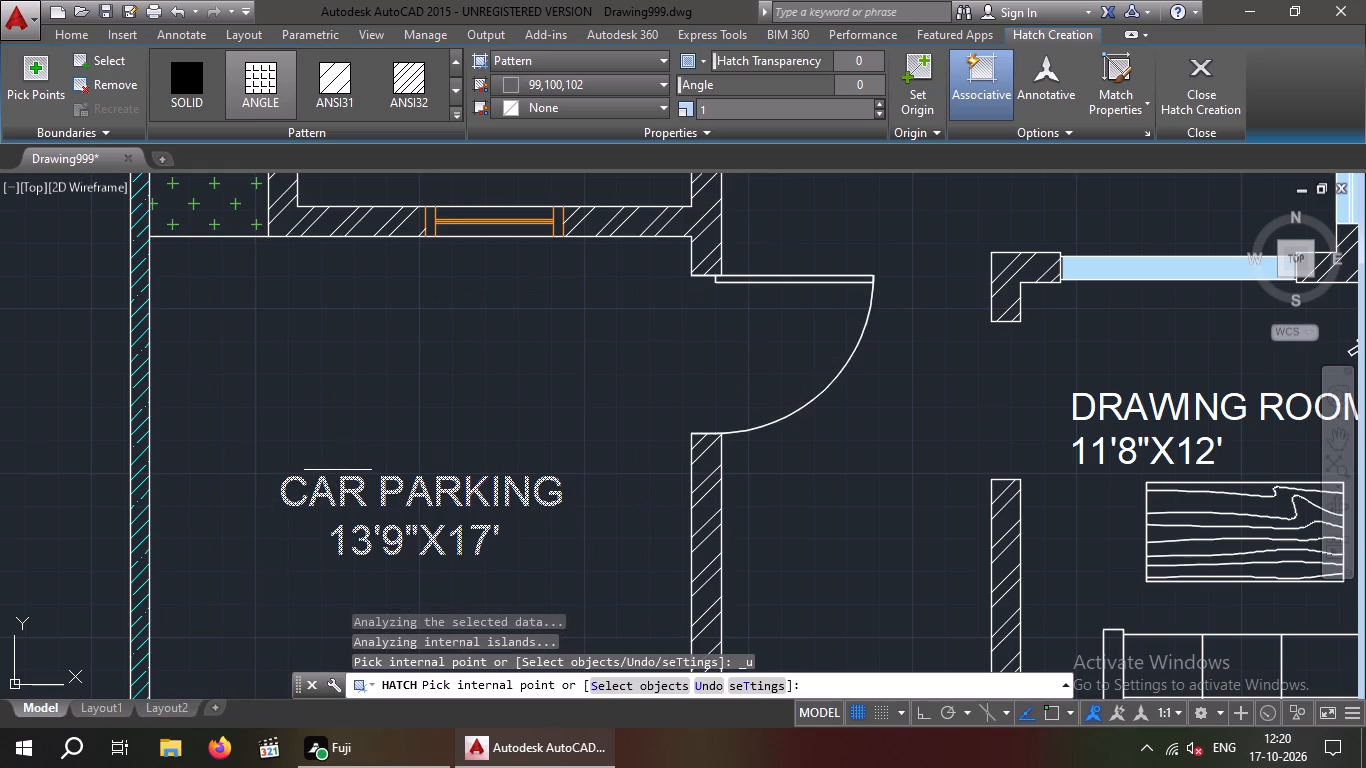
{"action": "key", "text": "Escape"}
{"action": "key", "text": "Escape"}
Draw a line across the entrance door opening, joining the wall corners on the car parking side.
{"action": "scroll", "coordinate": [404, 369], "scroll_direction": "down", "scroll_amount": 3}
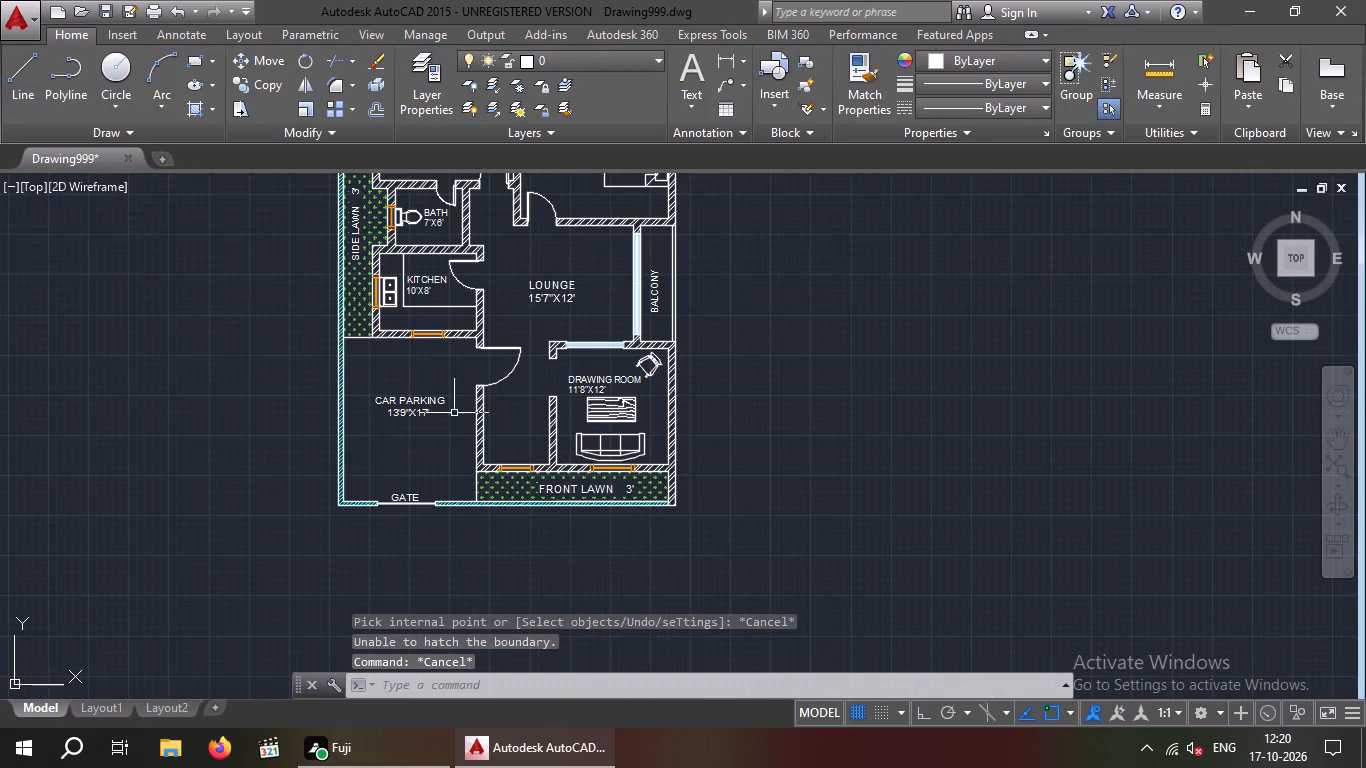
{"action": "middle_click_drag", "start_coordinate": [455, 412], "coordinate": [482, 407]}
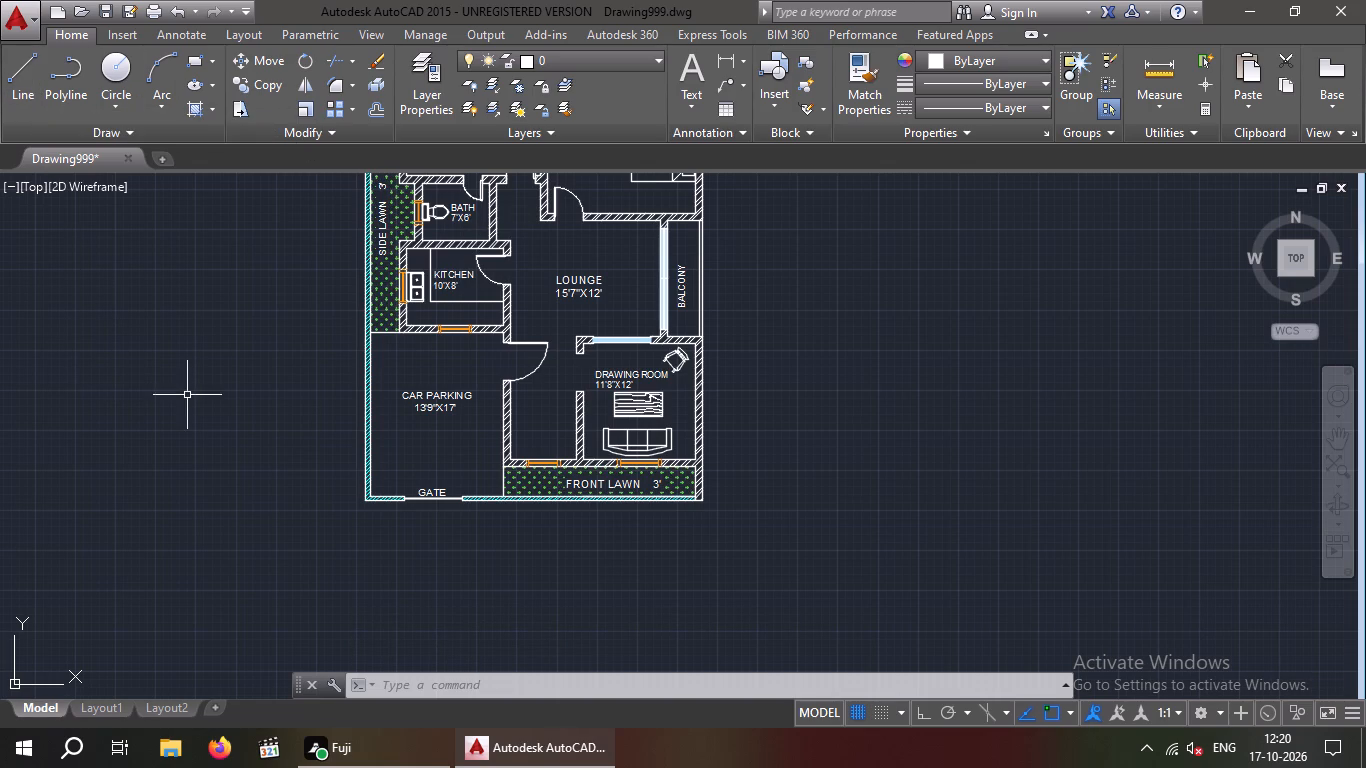
{"action": "key", "text": "Escape"}
{"action": "key", "text": "Escape"}
{"action": "middle_click_drag", "start_coordinate": [256, 427], "coordinate": [292, 578]}
{"action": "middle_click_drag", "start_coordinate": [286, 527], "coordinate": [288, 504]}
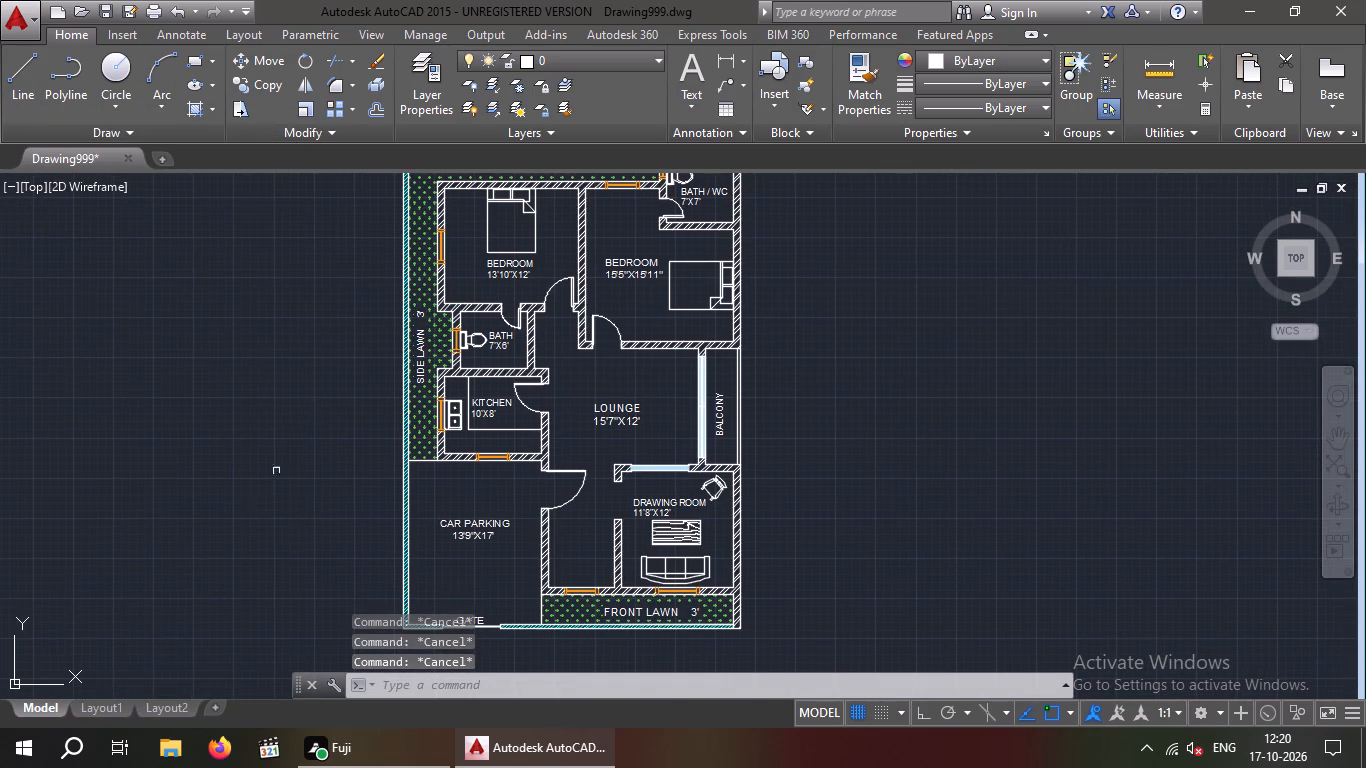
{"action": "left_click", "coordinate": [13, 80]}
{"action": "scroll", "coordinate": [540, 493], "scroll_direction": "up", "scroll_amount": 3}
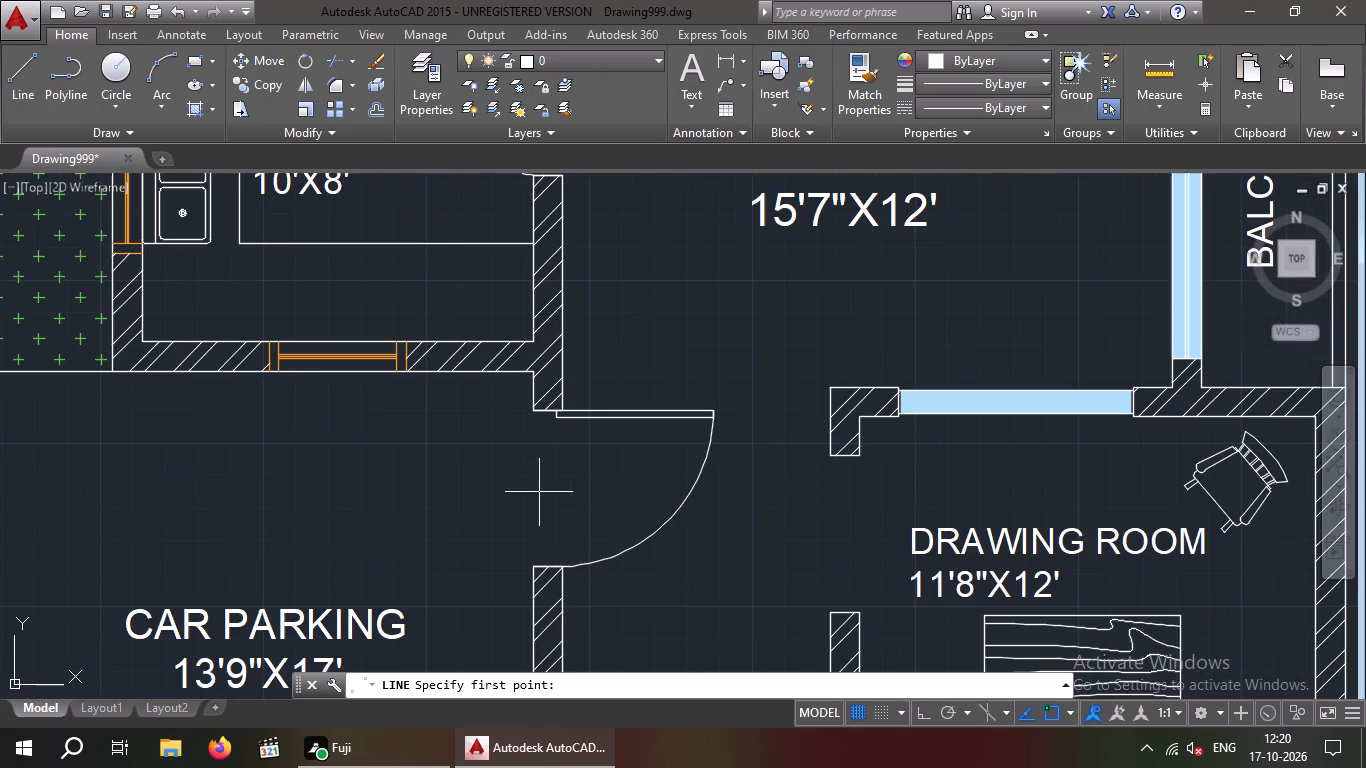
{"action": "left_click", "coordinate": [528, 409]}
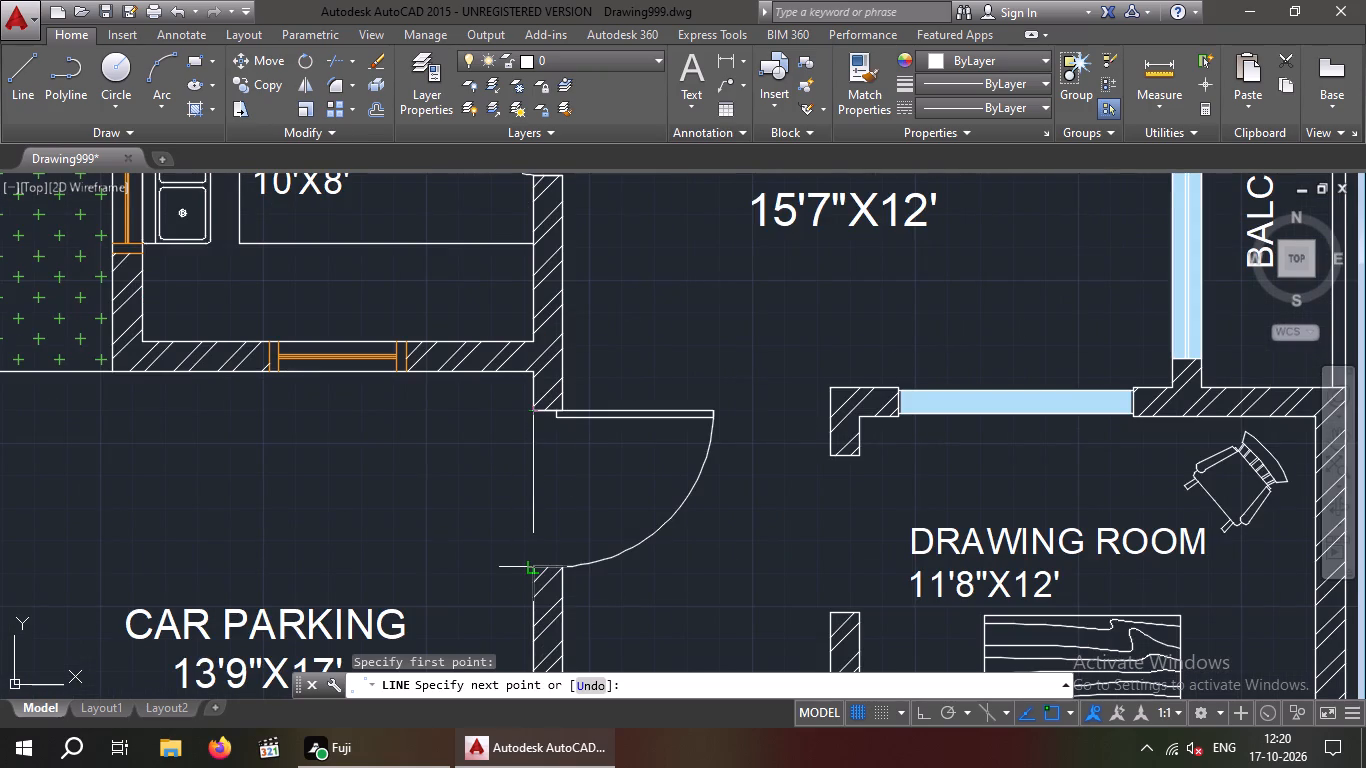
{"action": "left_click", "coordinate": [531, 565]}
{"action": "key", "text": "Escape"}
{"action": "key", "text": "Escape"}
Hatch the car parking floor with the ANSI37 pattern in pale green 215,235,210.
{"action": "scroll", "coordinate": [462, 507], "scroll_direction": "down", "scroll_amount": 3}
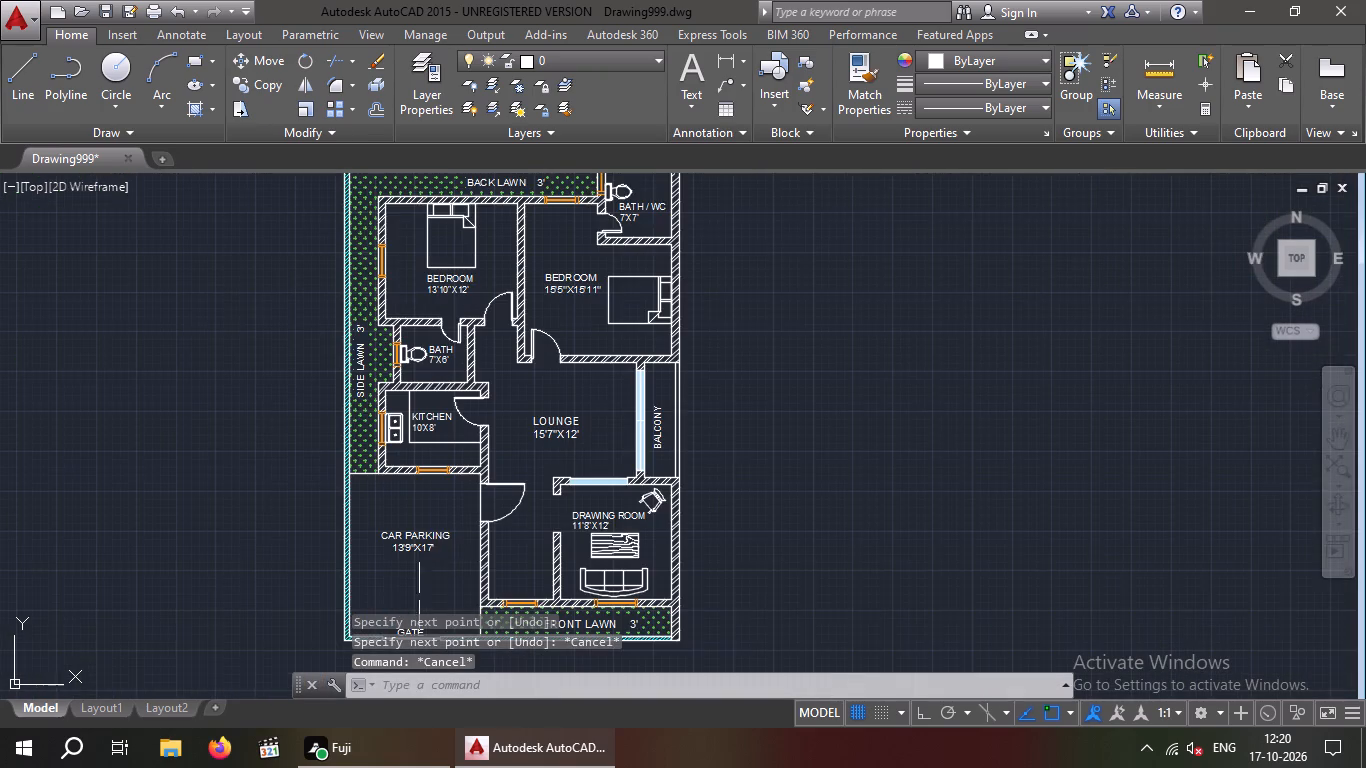
{"action": "middle_click_drag", "start_coordinate": [432, 575], "coordinate": [443, 506]}
{"action": "key", "text": "Escape"}
{"action": "key", "text": "Escape"}
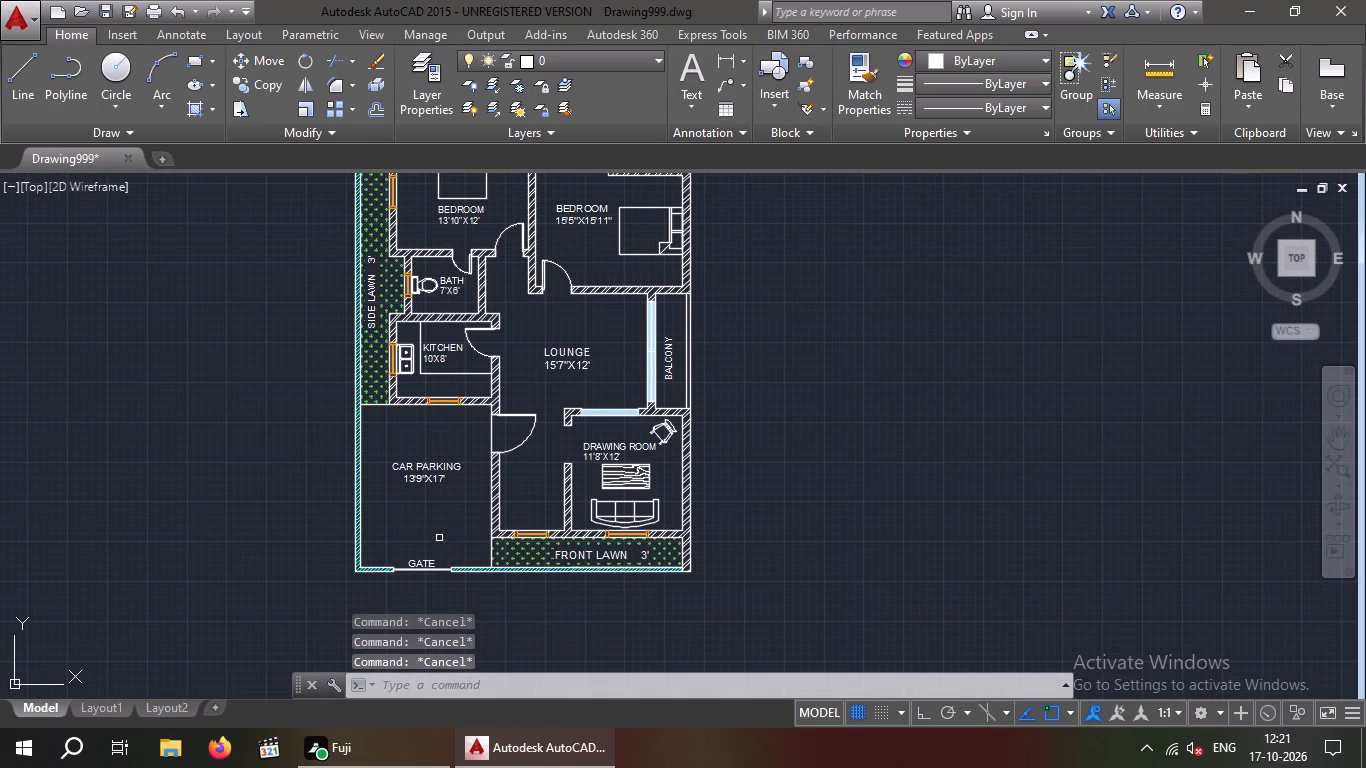
{"action": "middle_click_drag", "start_coordinate": [442, 533], "coordinate": [415, 548]}
{"action": "middle_click_drag", "start_coordinate": [421, 559], "coordinate": [426, 534]}
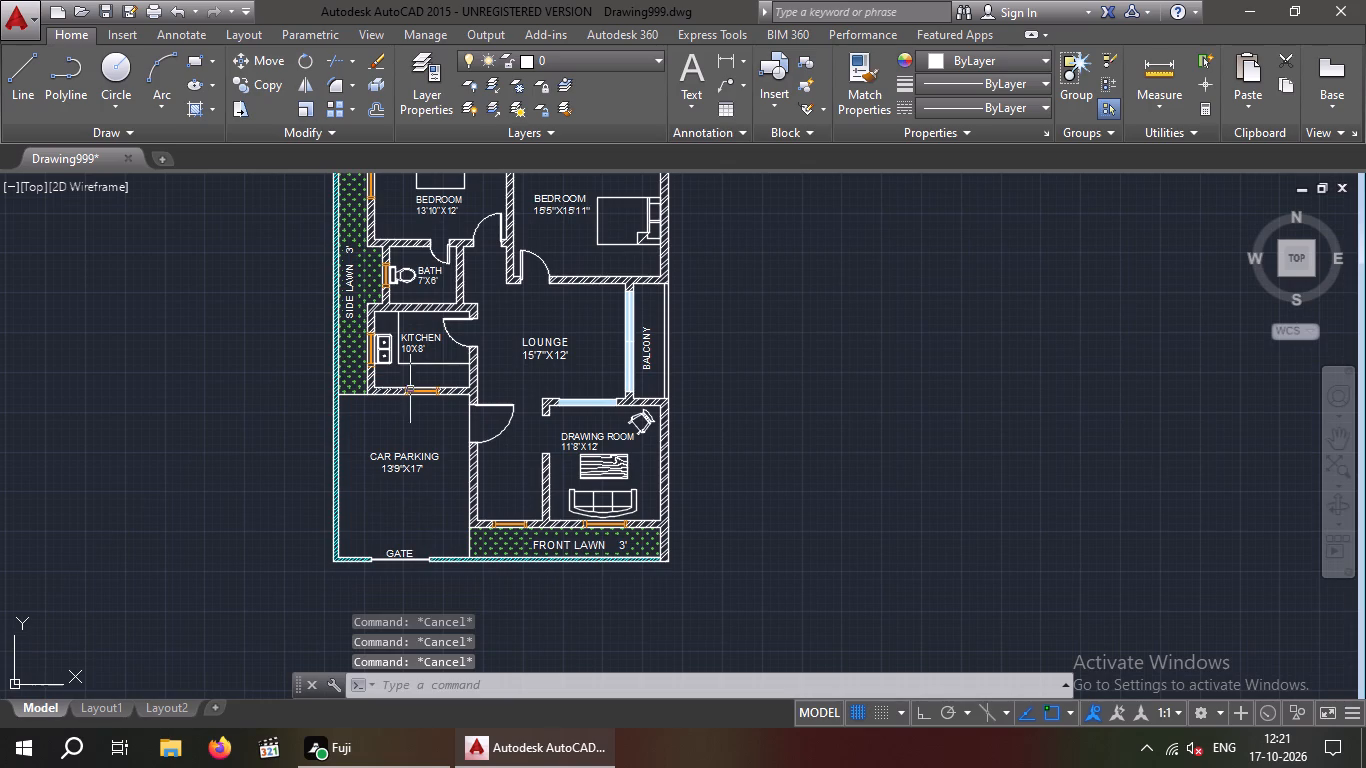
{"action": "left_click", "coordinate": [212, 111]}
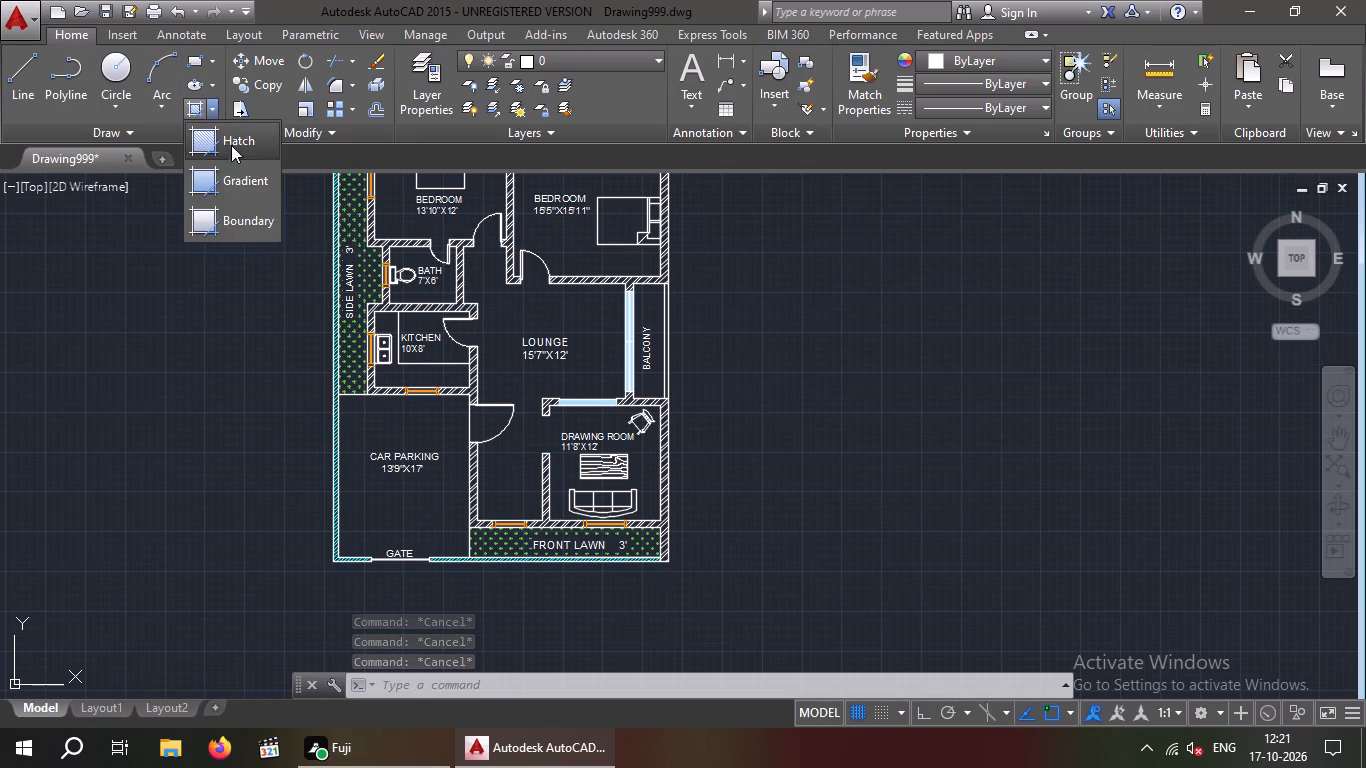
{"action": "left_click", "coordinate": [245, 147]}
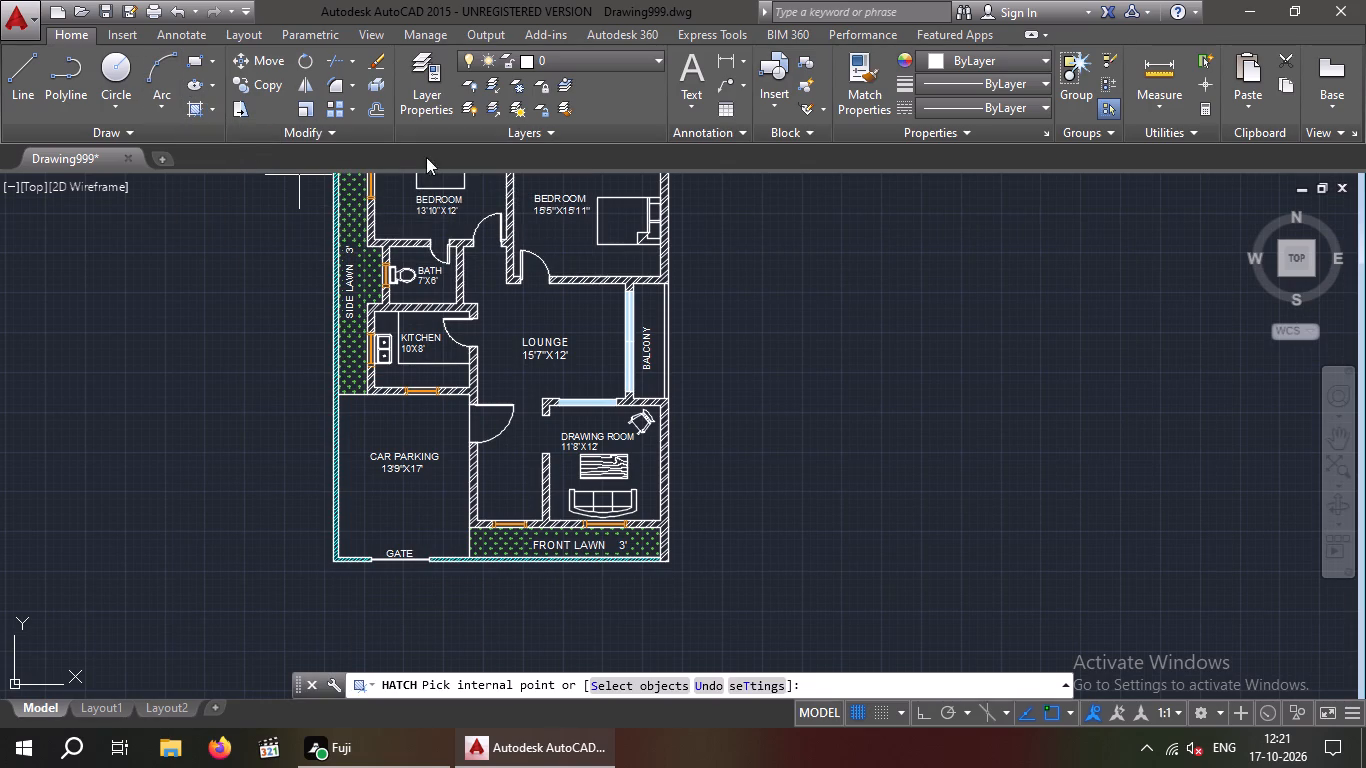
{"action": "left_click", "coordinate": [453, 114]}
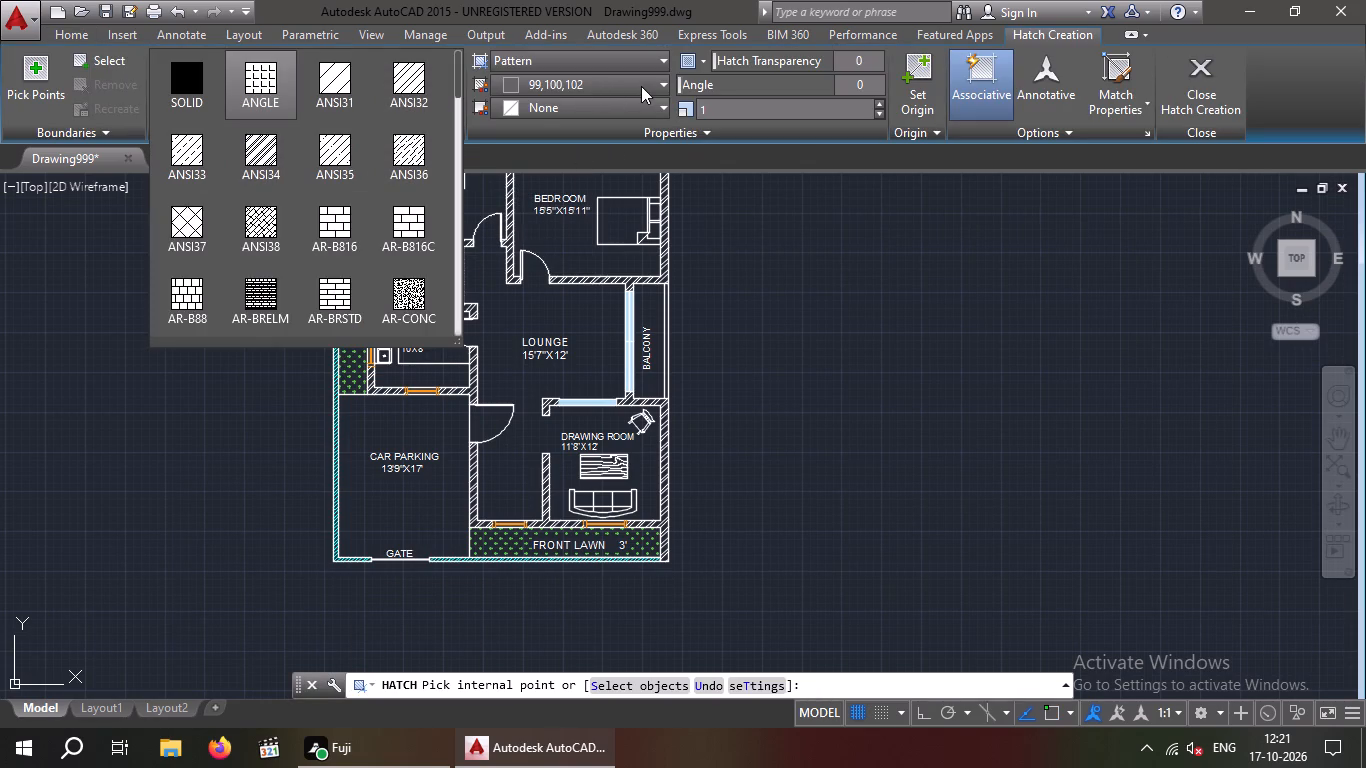
{"action": "left_click", "coordinate": [642, 86]}
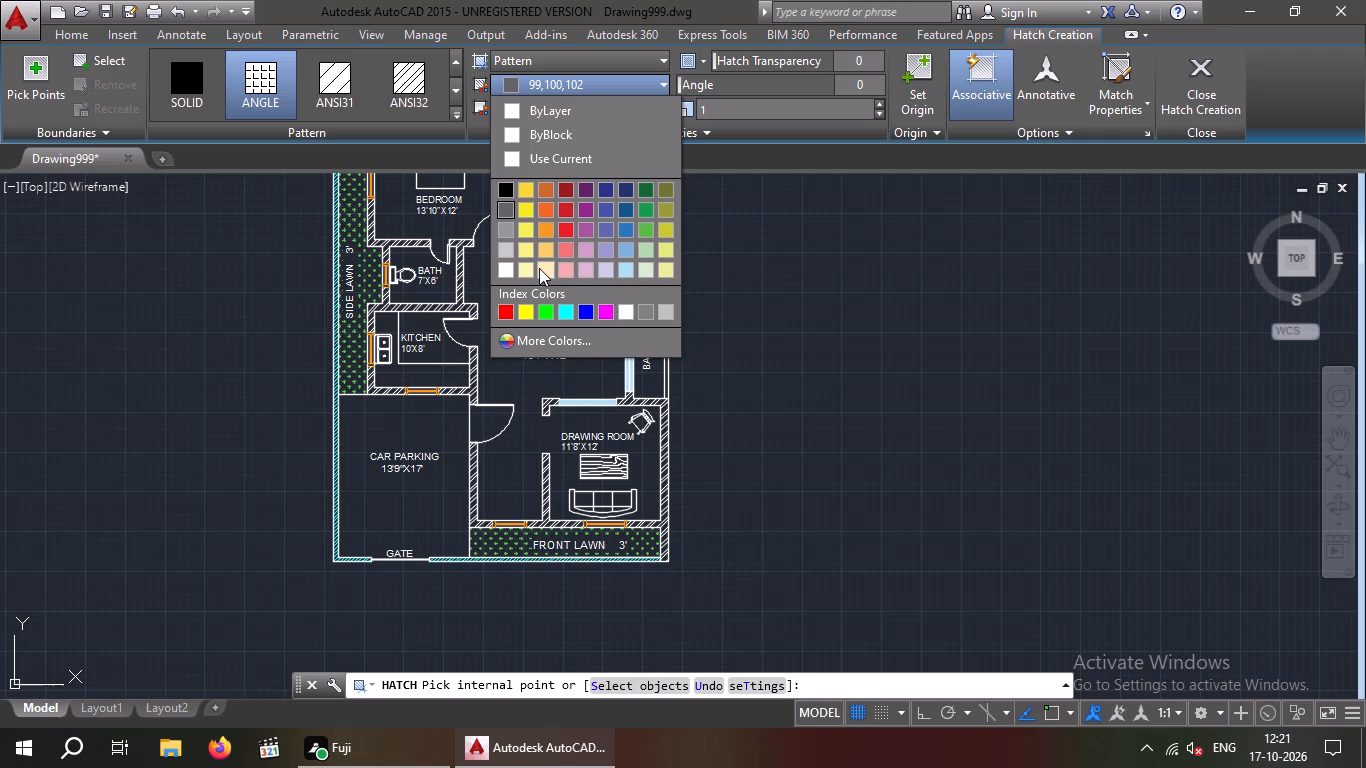
{"action": "left_click", "coordinate": [645, 271]}
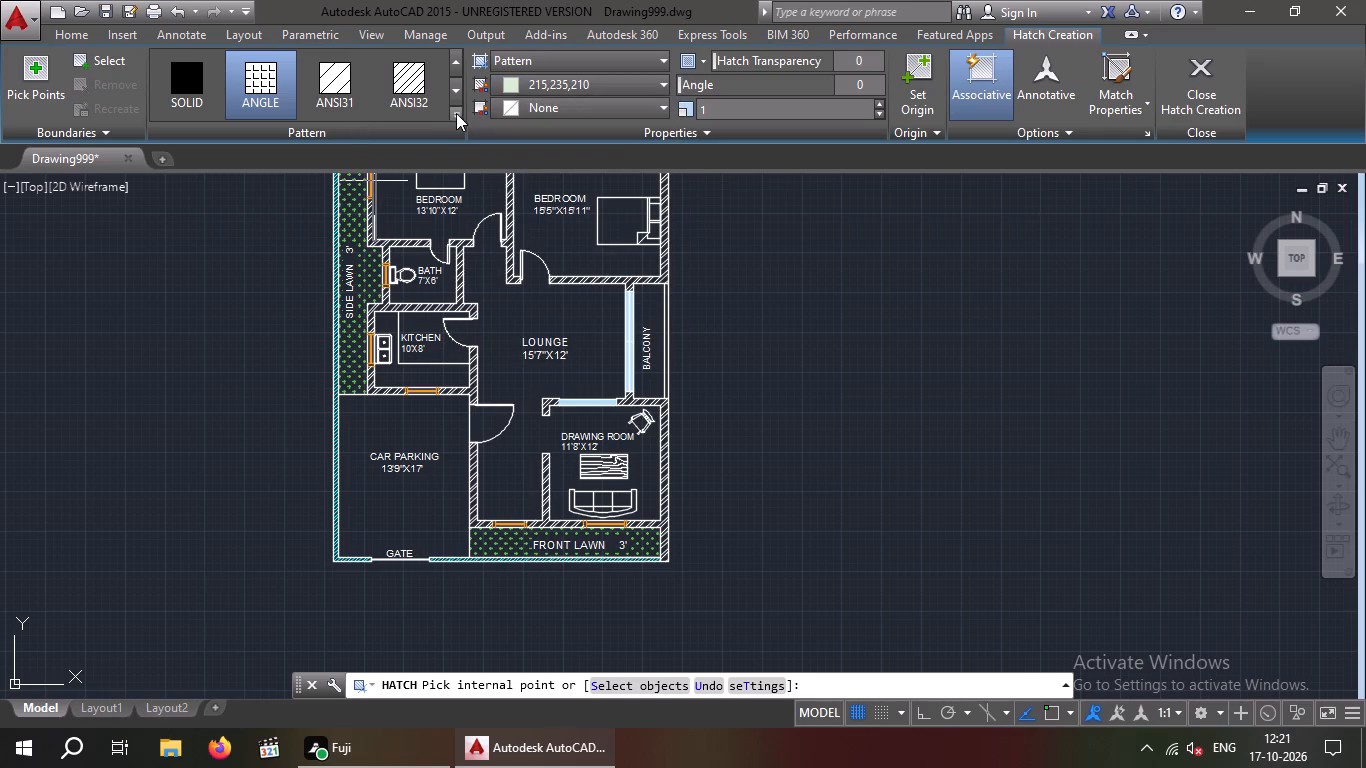
{"action": "left_click", "coordinate": [460, 111]}
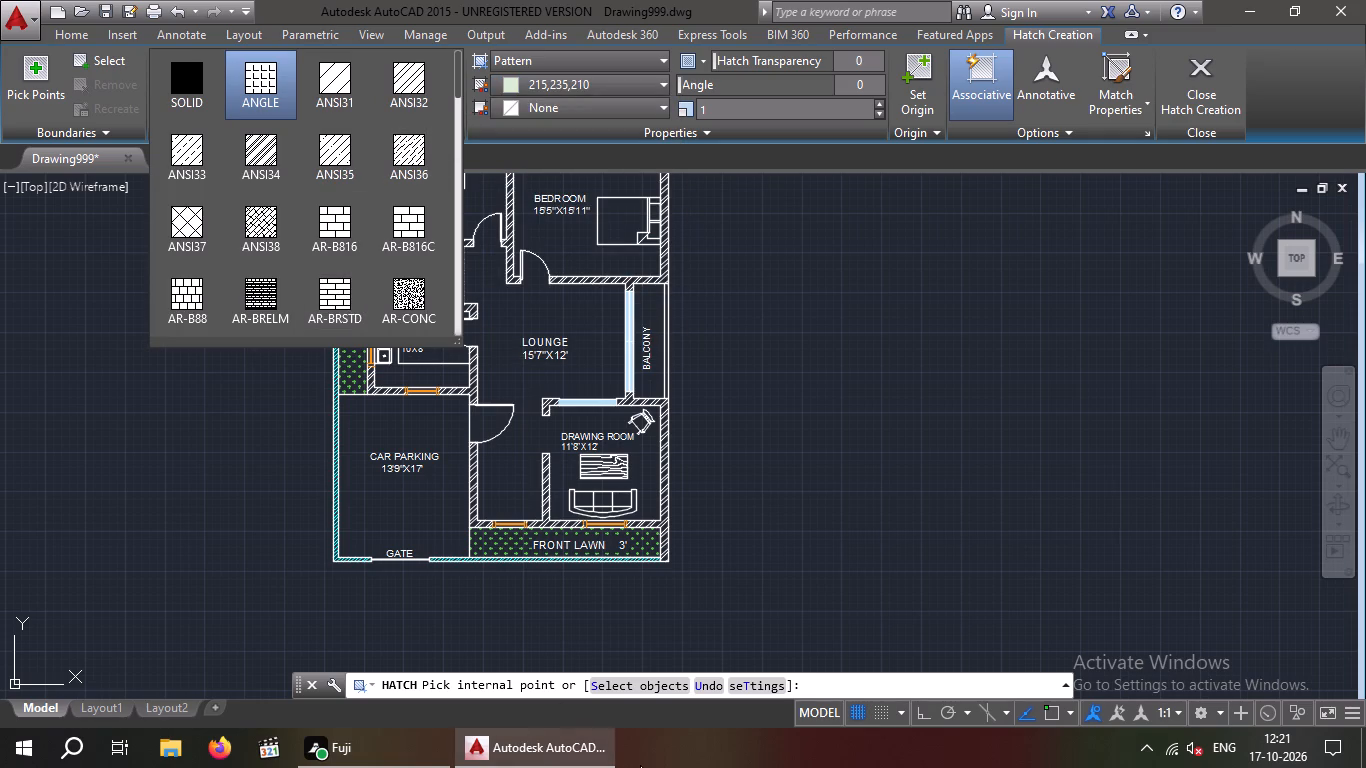
{"action": "left_click", "coordinate": [192, 225]}
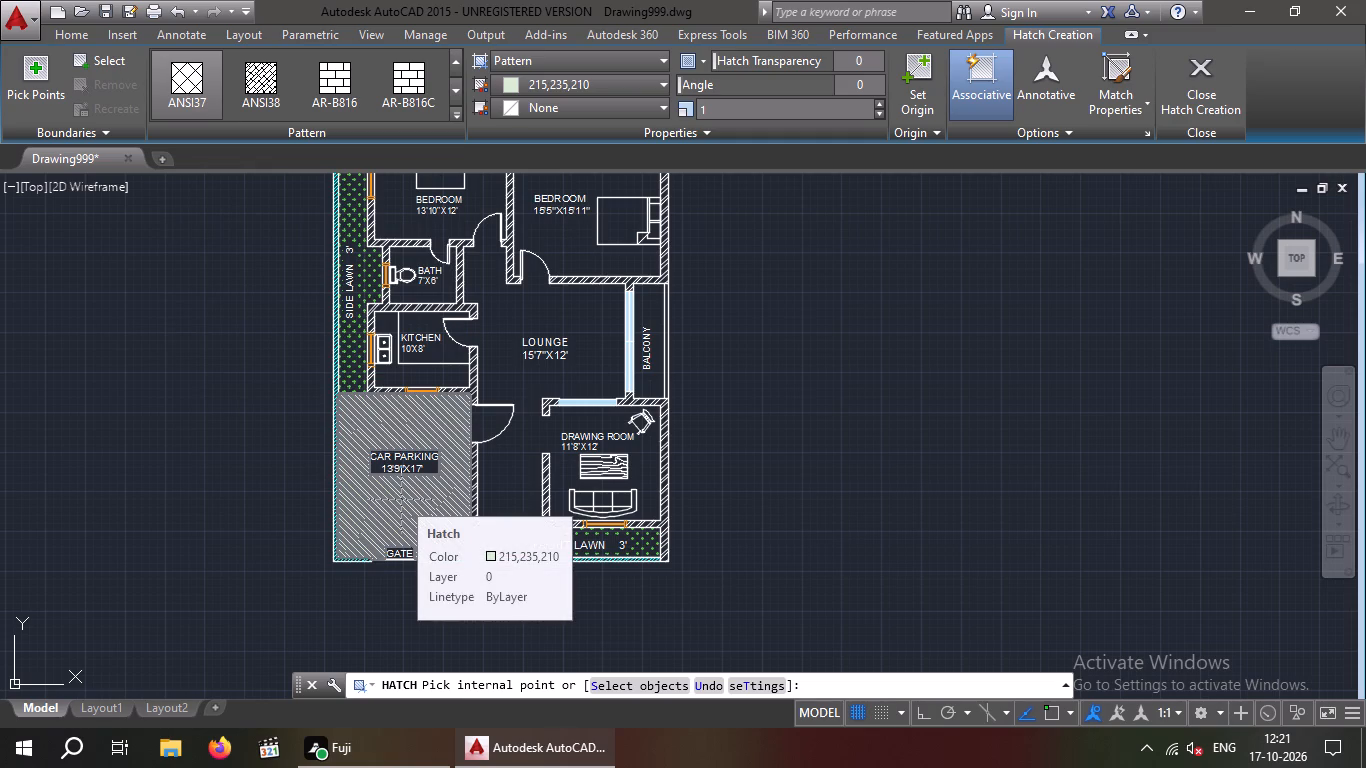
{"action": "left_click", "coordinate": [401, 500]}
{"action": "key", "text": "Escape"}
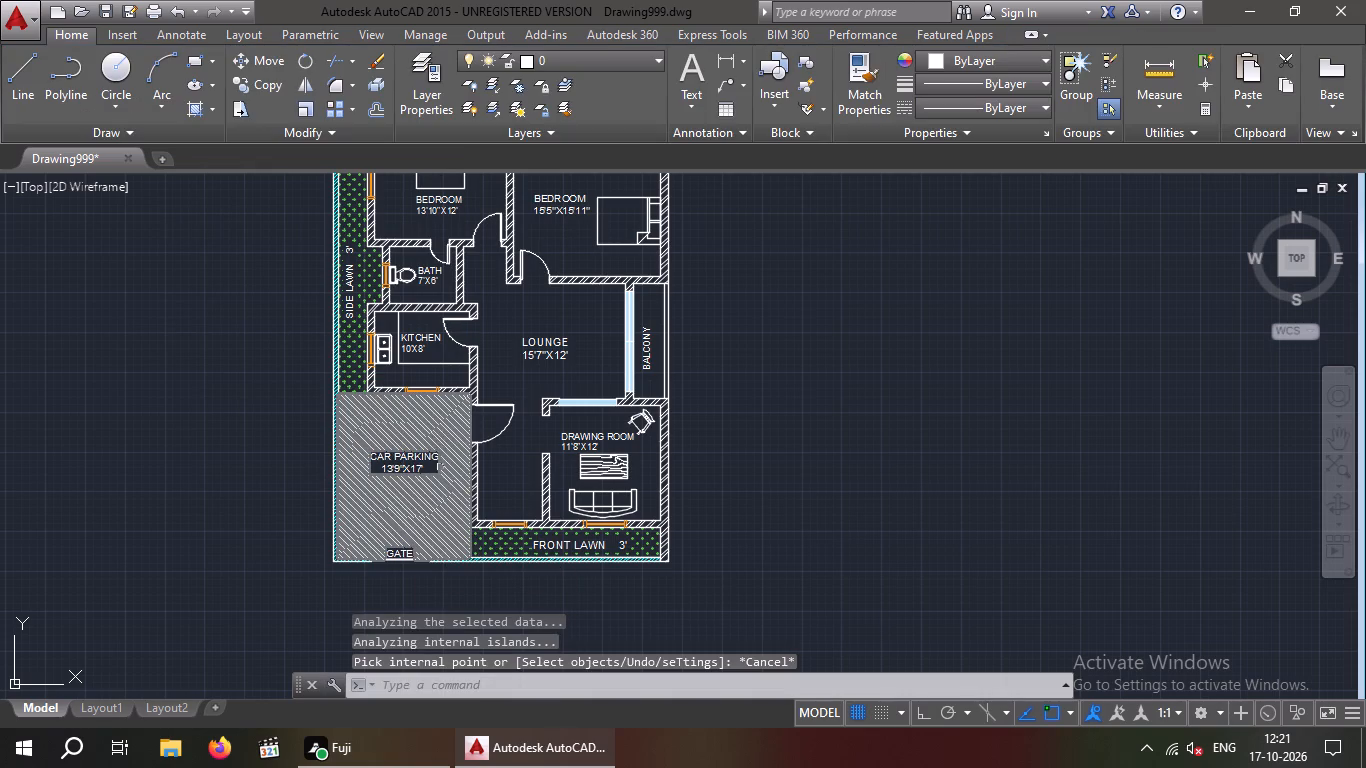
{"action": "key", "text": "Escape"}
{"action": "key", "text": "Escape"}
{"action": "key", "text": "Escape"}
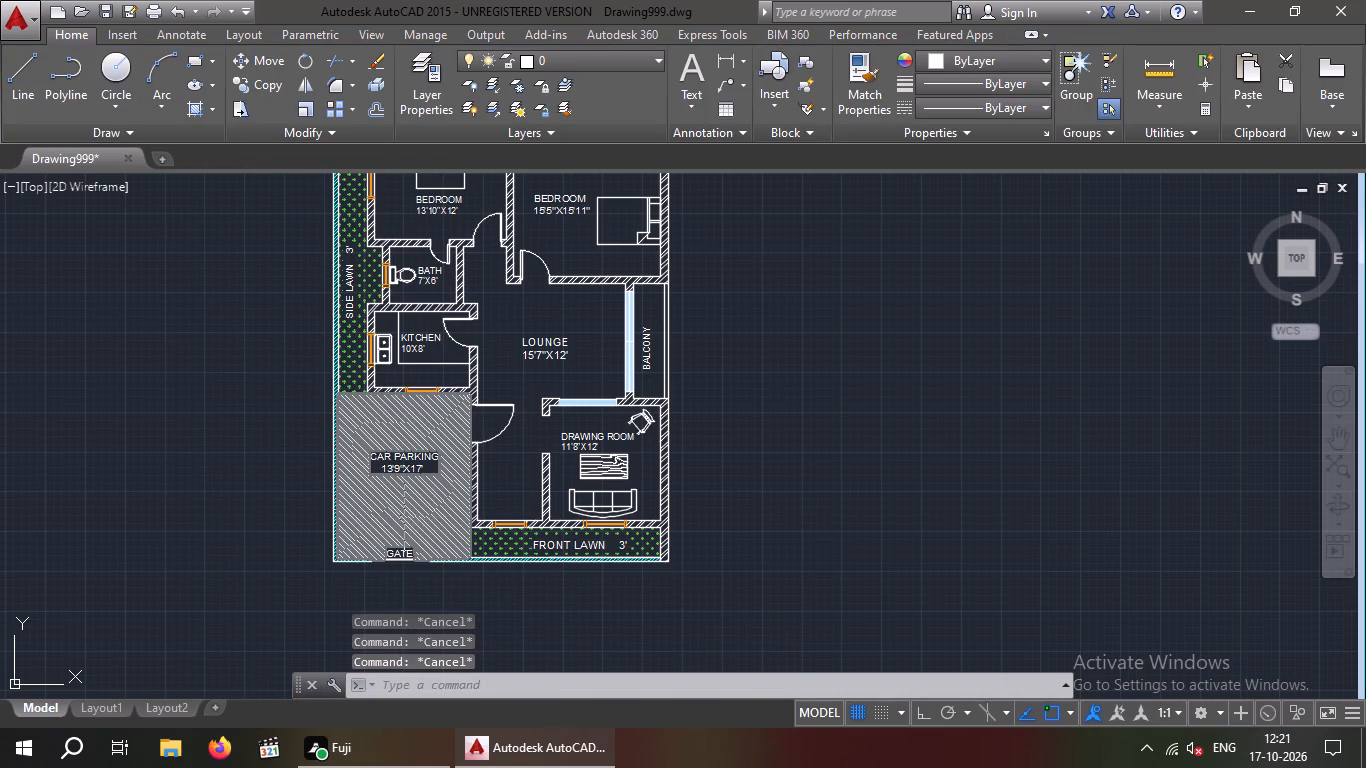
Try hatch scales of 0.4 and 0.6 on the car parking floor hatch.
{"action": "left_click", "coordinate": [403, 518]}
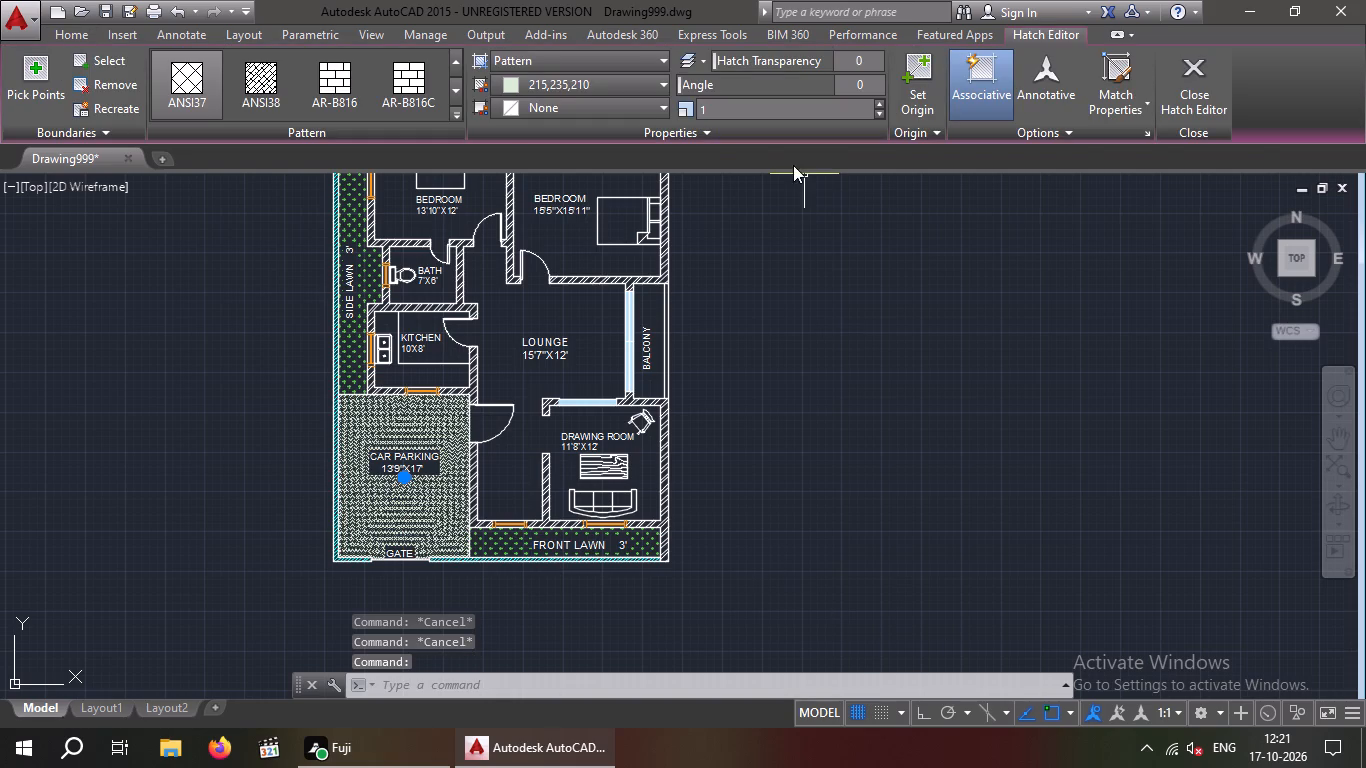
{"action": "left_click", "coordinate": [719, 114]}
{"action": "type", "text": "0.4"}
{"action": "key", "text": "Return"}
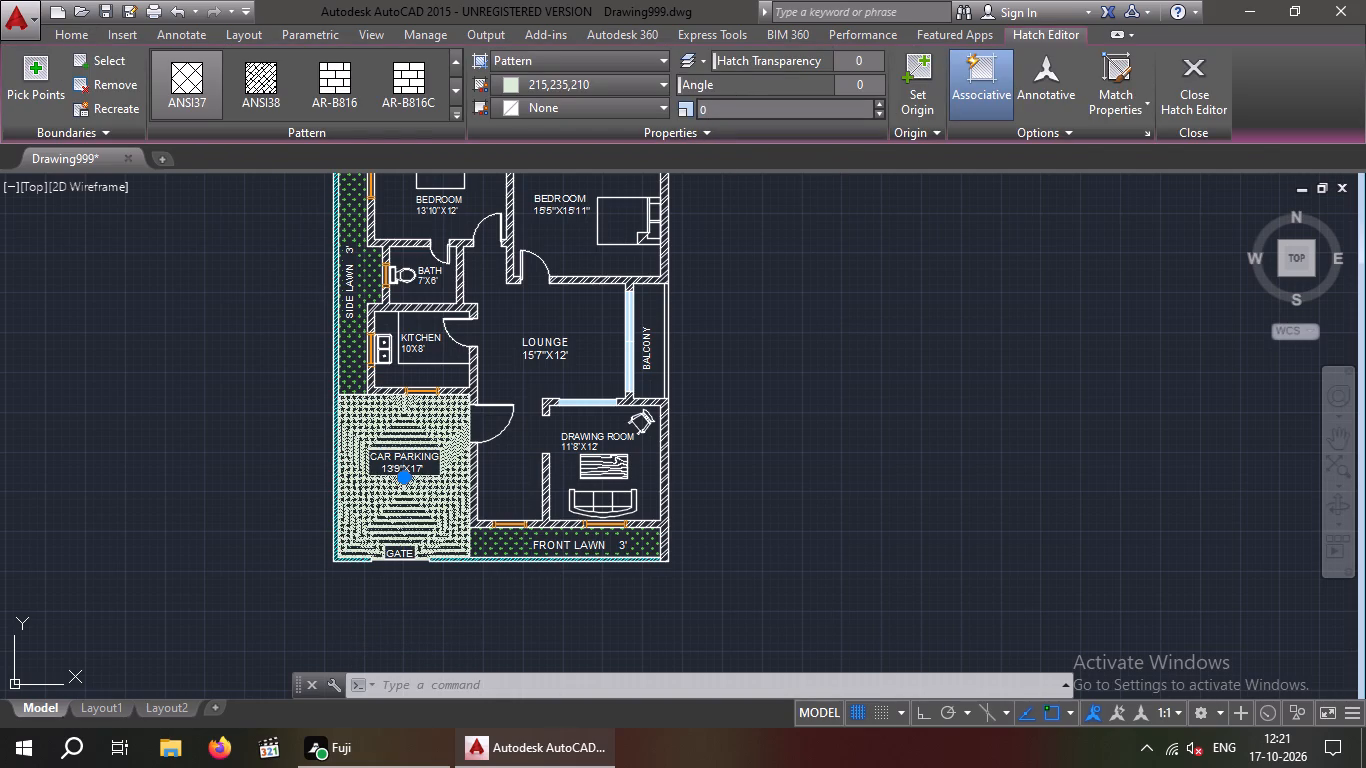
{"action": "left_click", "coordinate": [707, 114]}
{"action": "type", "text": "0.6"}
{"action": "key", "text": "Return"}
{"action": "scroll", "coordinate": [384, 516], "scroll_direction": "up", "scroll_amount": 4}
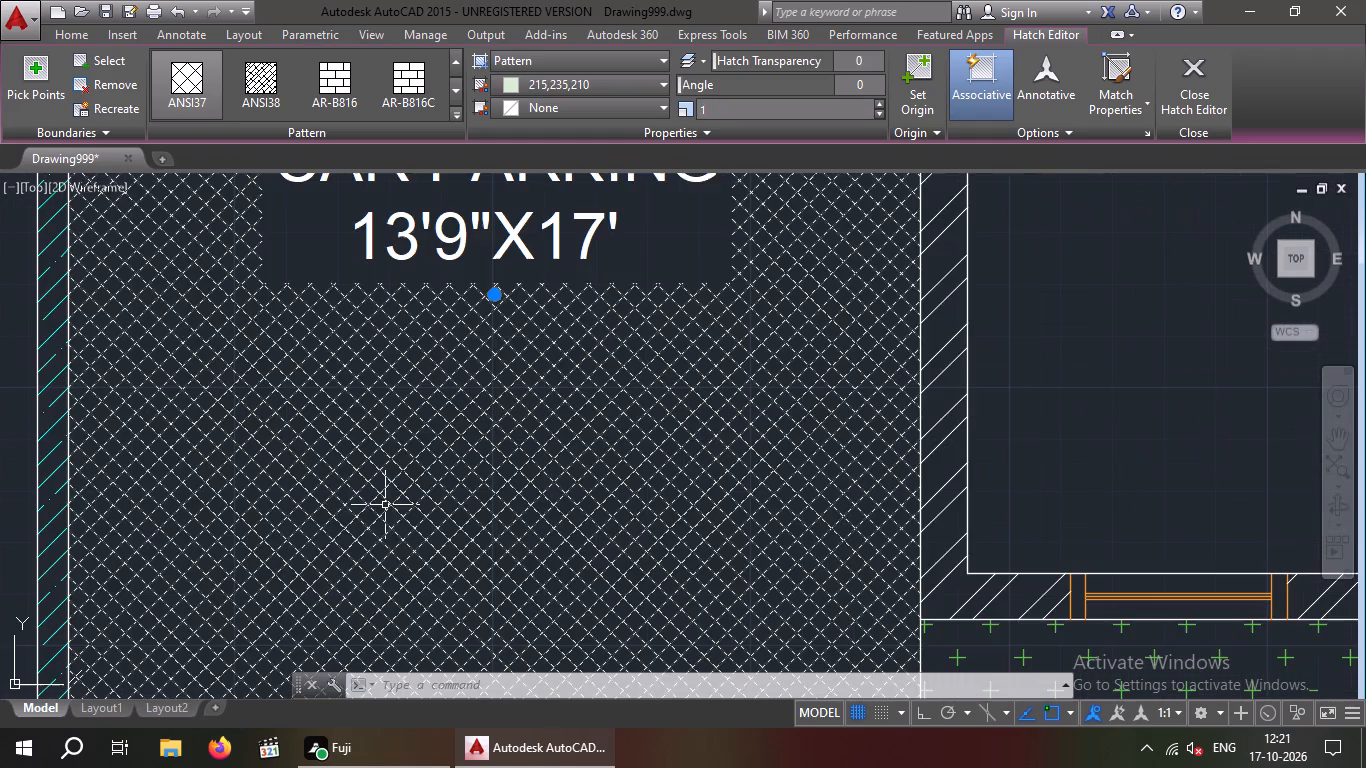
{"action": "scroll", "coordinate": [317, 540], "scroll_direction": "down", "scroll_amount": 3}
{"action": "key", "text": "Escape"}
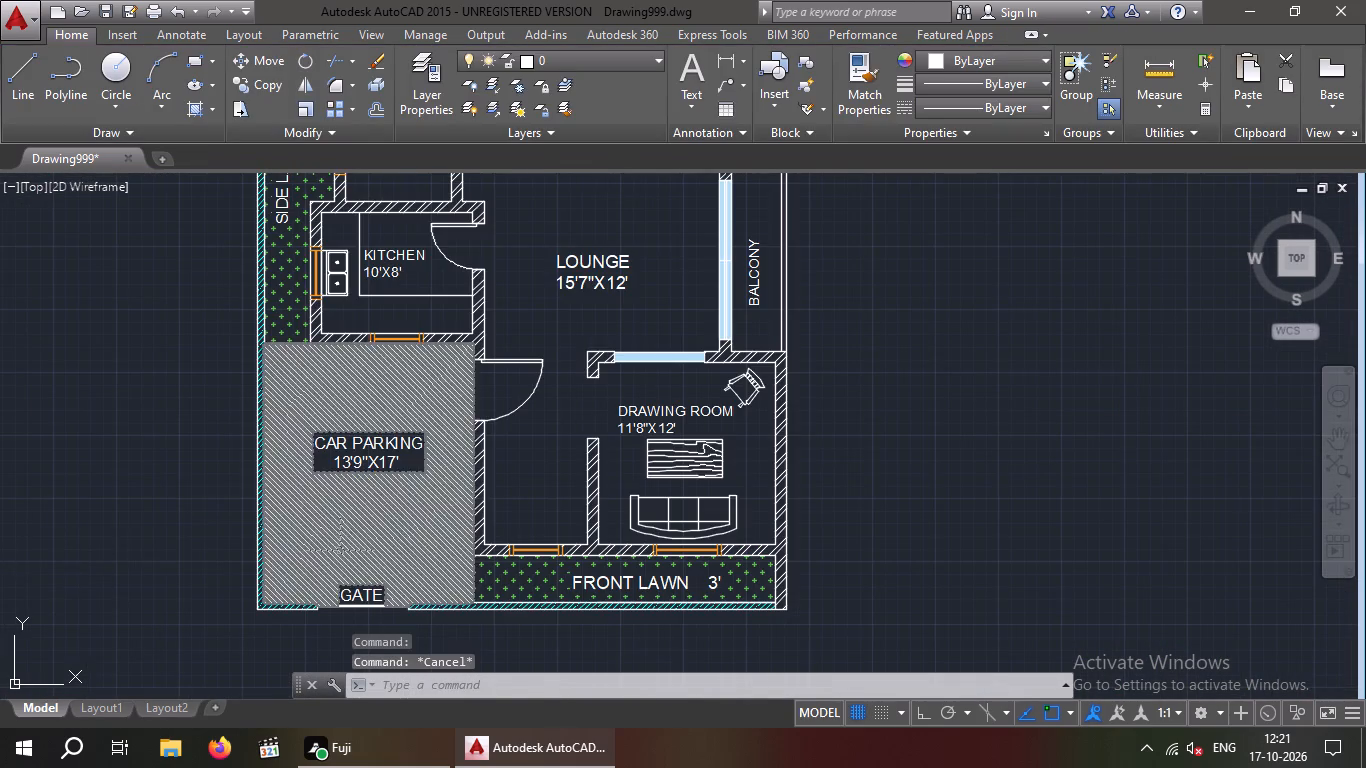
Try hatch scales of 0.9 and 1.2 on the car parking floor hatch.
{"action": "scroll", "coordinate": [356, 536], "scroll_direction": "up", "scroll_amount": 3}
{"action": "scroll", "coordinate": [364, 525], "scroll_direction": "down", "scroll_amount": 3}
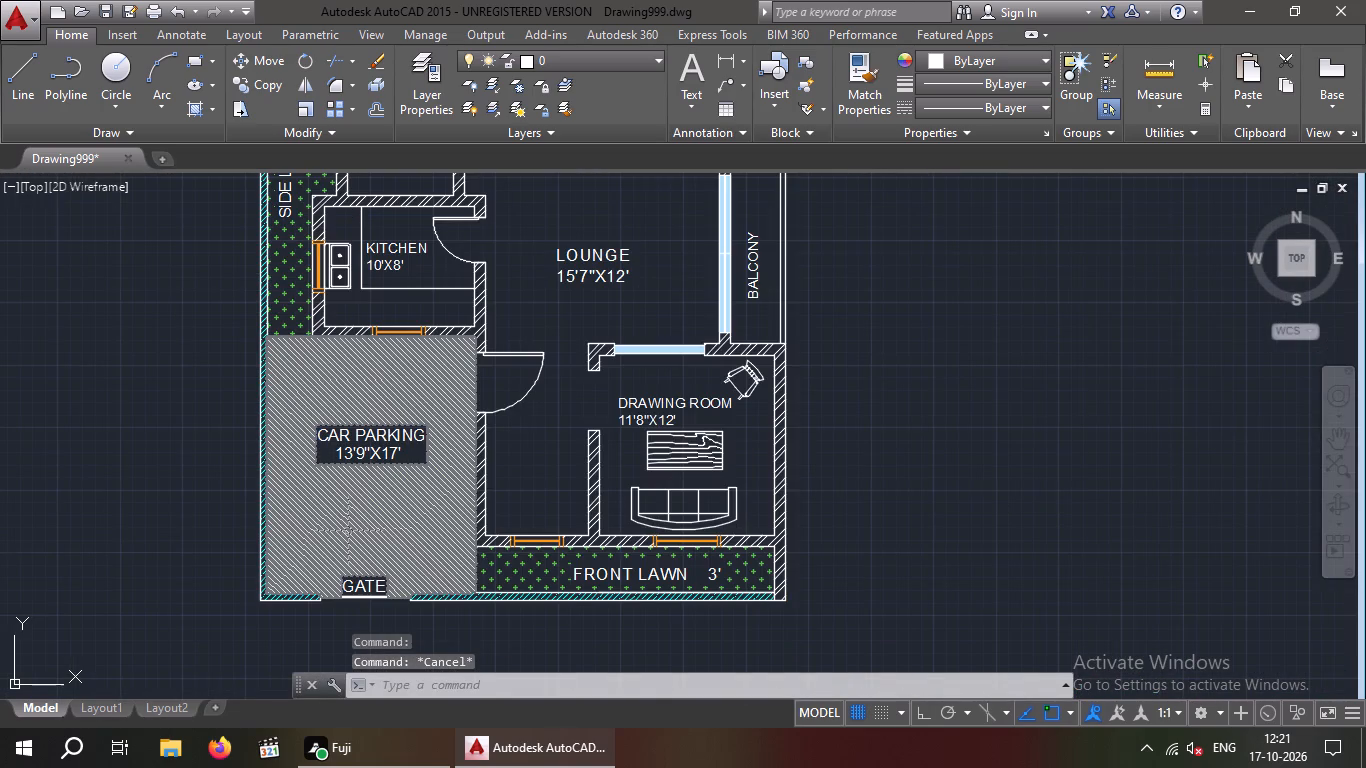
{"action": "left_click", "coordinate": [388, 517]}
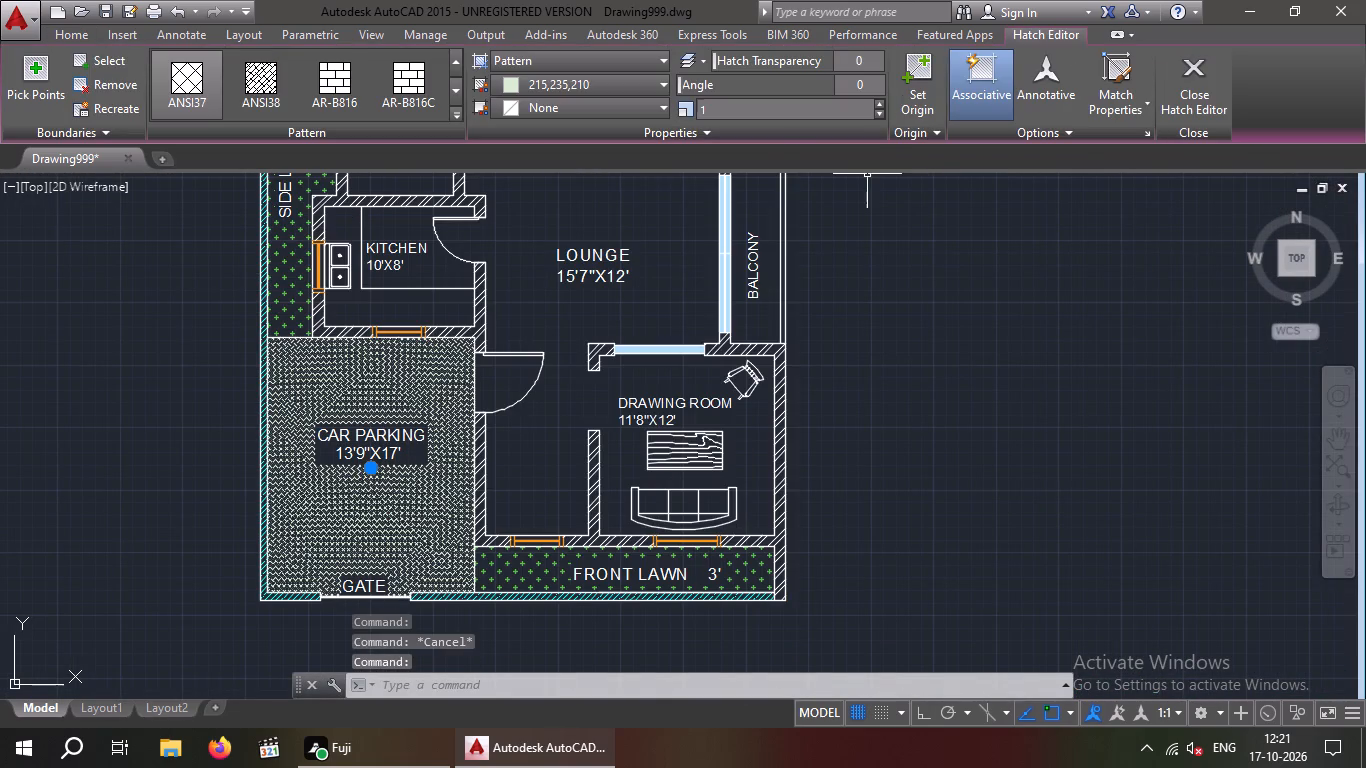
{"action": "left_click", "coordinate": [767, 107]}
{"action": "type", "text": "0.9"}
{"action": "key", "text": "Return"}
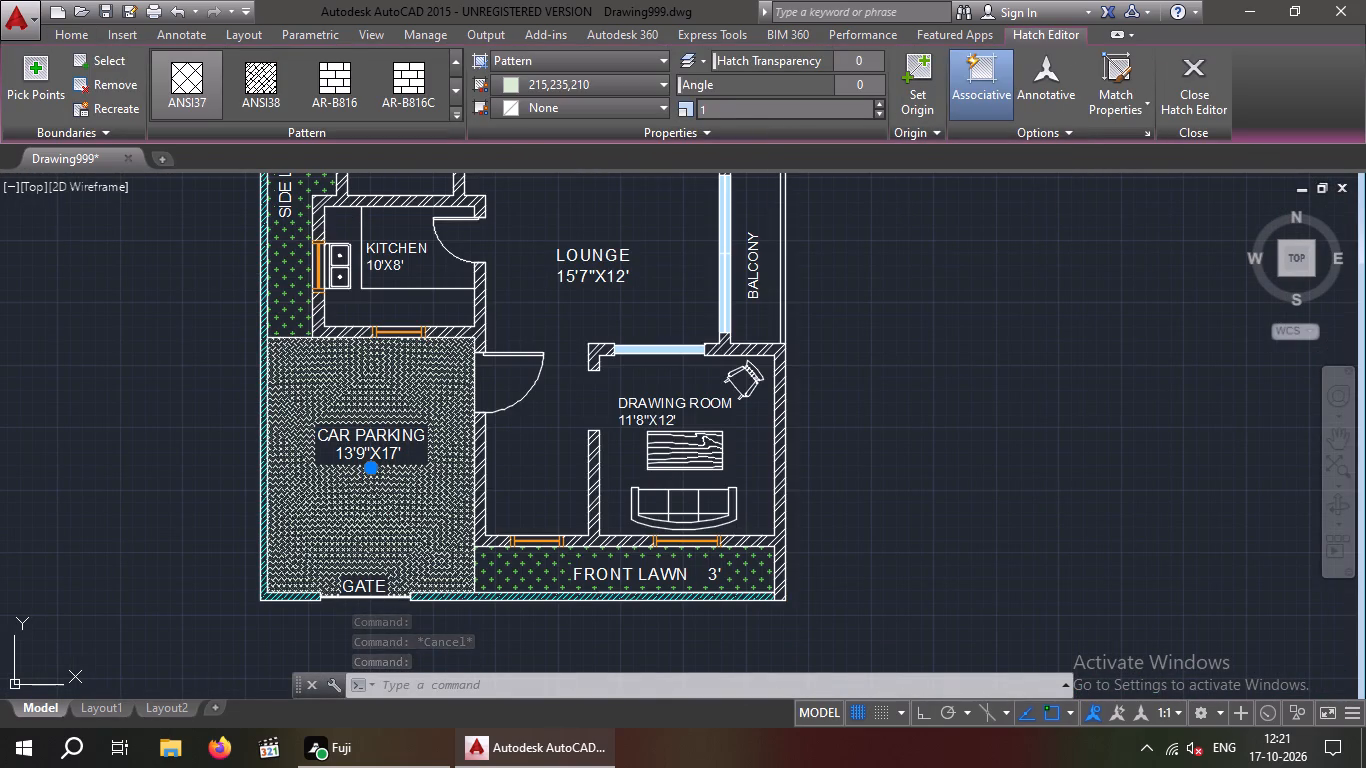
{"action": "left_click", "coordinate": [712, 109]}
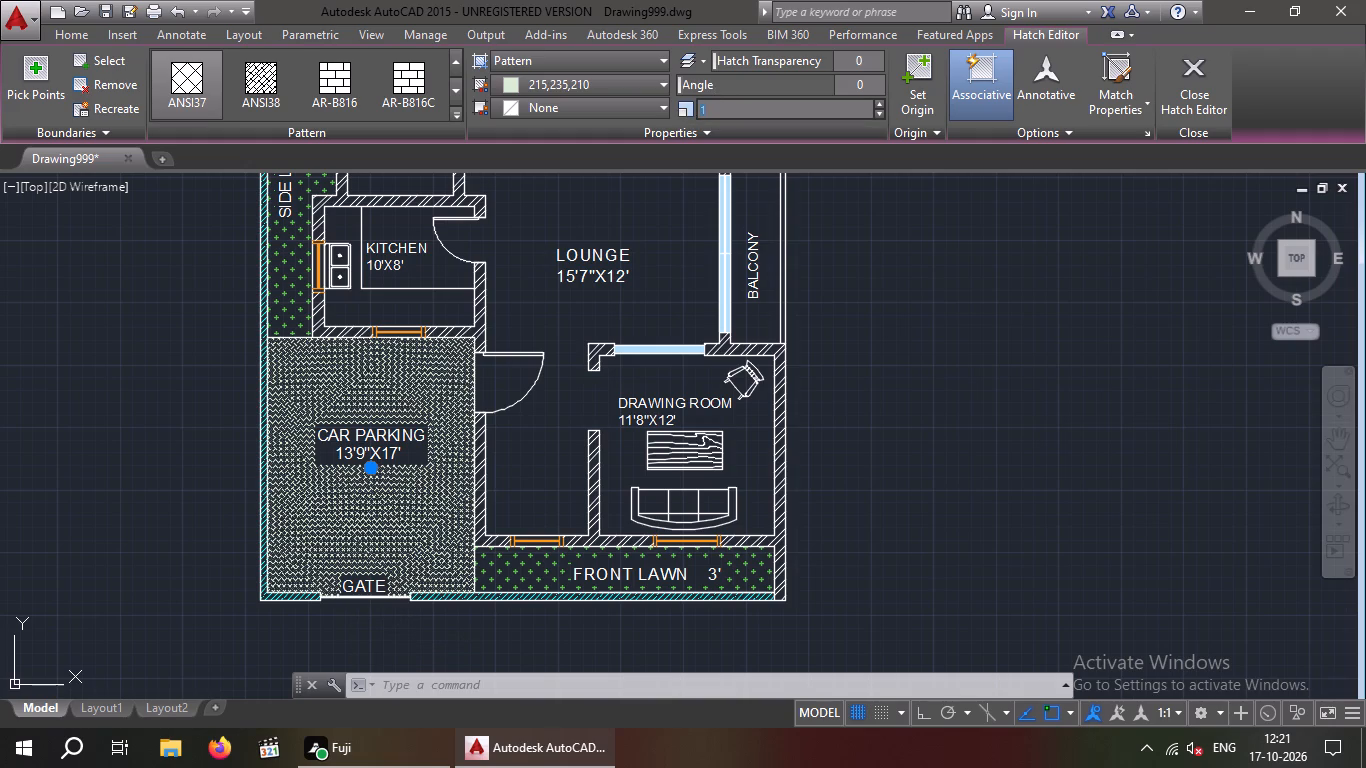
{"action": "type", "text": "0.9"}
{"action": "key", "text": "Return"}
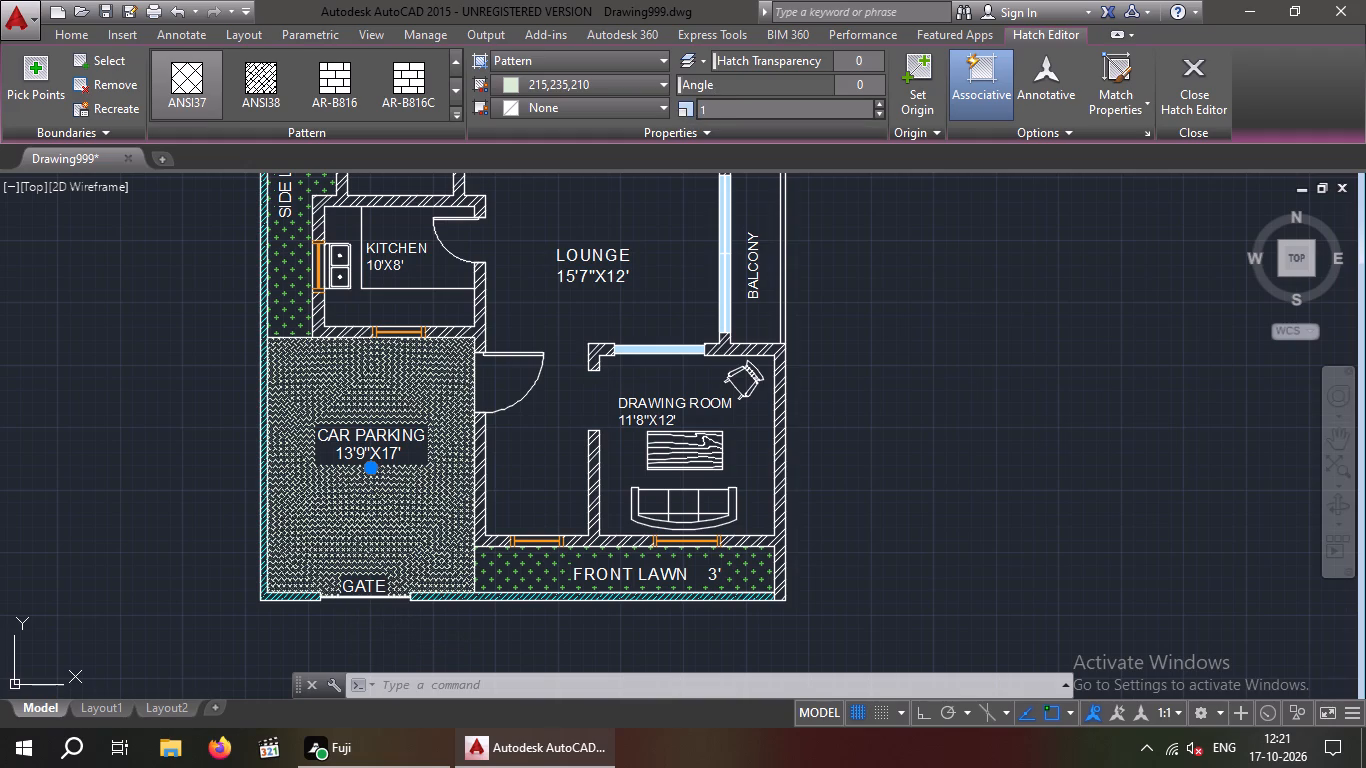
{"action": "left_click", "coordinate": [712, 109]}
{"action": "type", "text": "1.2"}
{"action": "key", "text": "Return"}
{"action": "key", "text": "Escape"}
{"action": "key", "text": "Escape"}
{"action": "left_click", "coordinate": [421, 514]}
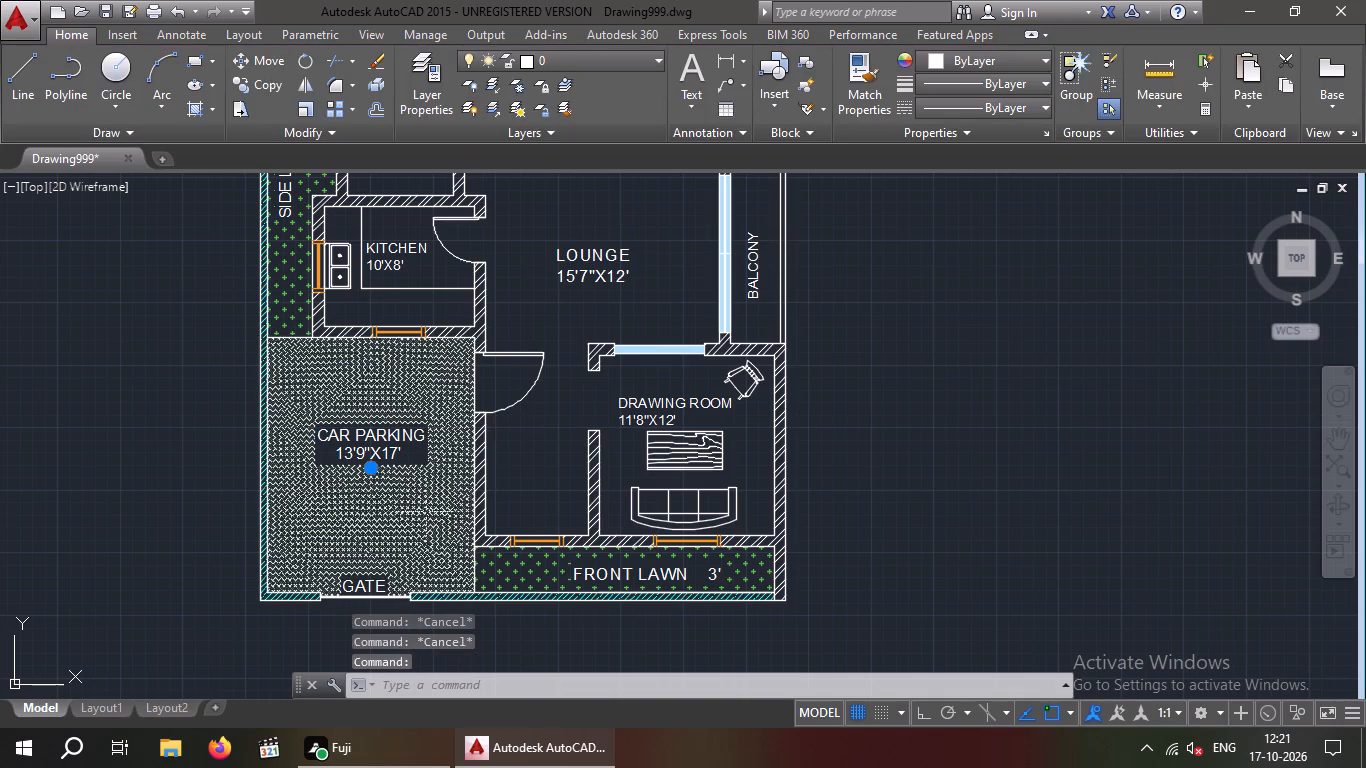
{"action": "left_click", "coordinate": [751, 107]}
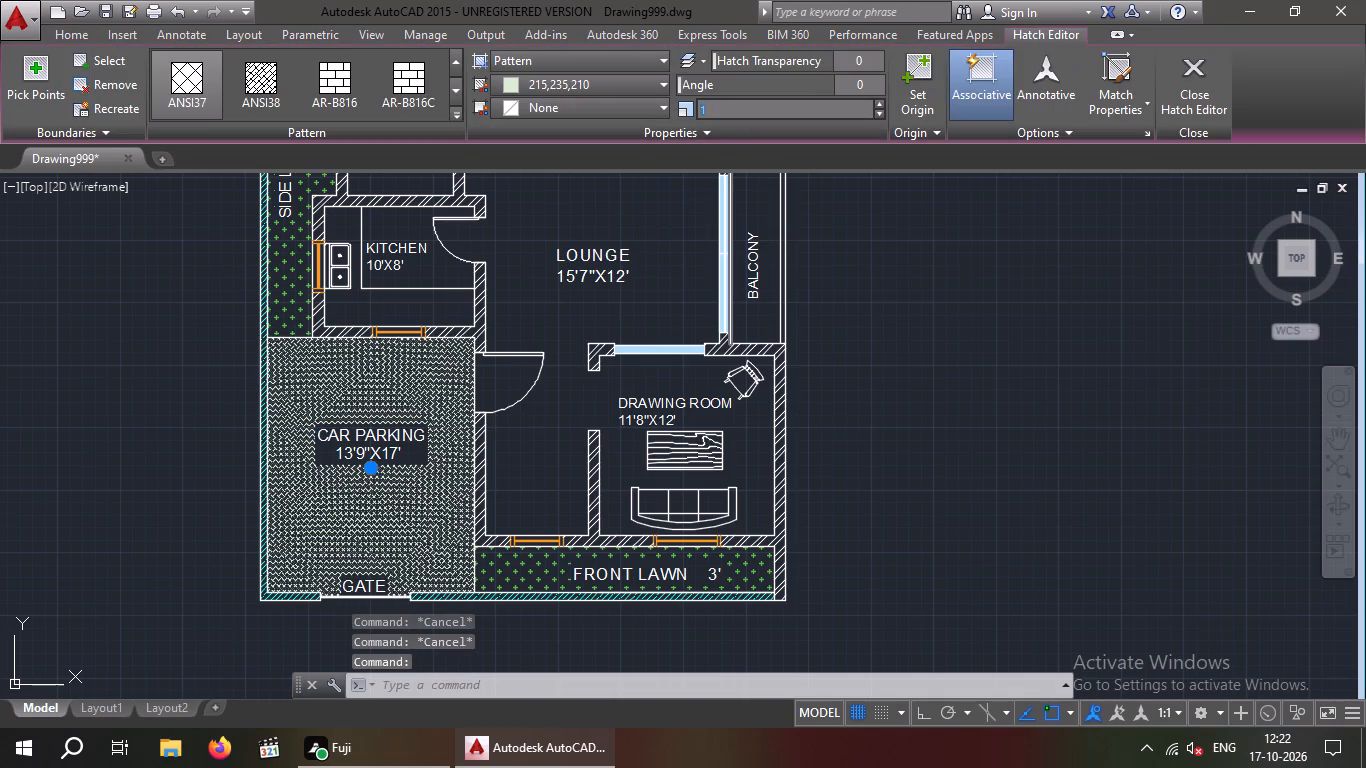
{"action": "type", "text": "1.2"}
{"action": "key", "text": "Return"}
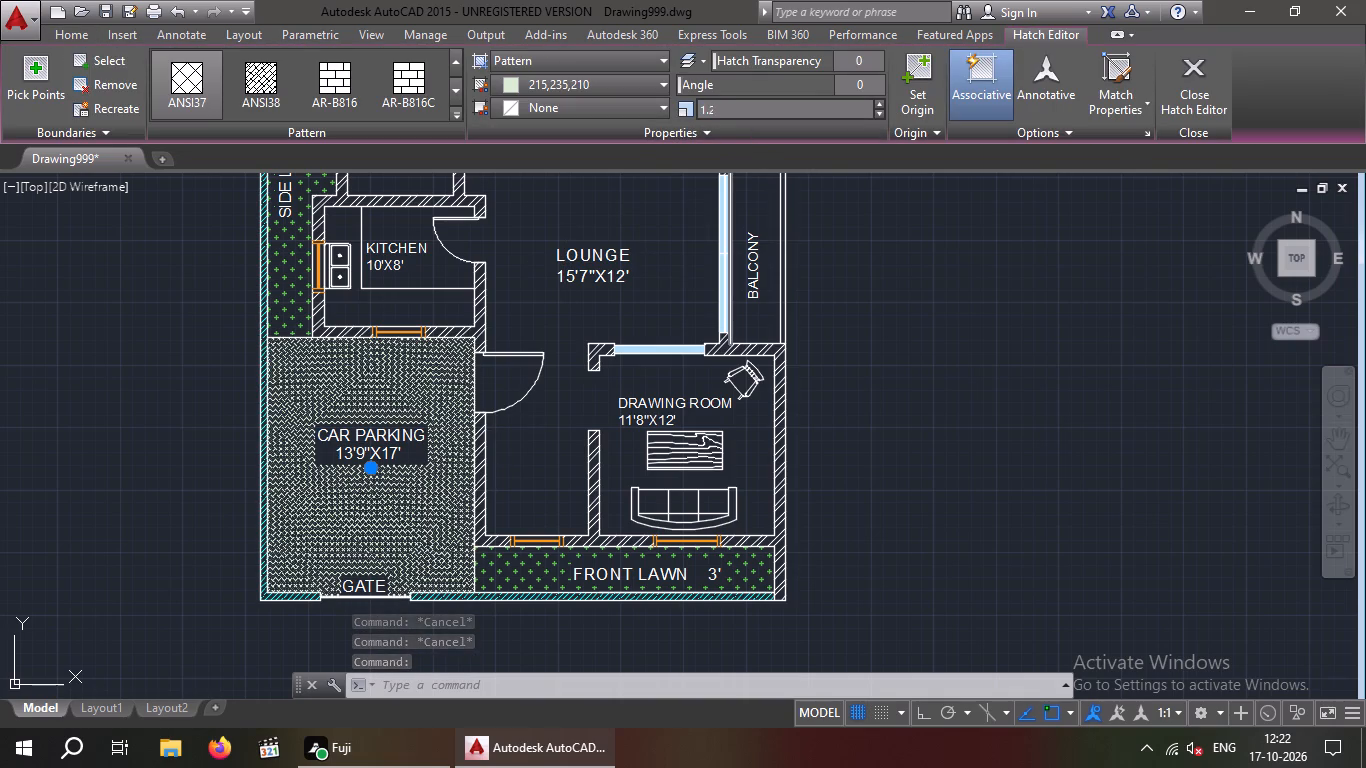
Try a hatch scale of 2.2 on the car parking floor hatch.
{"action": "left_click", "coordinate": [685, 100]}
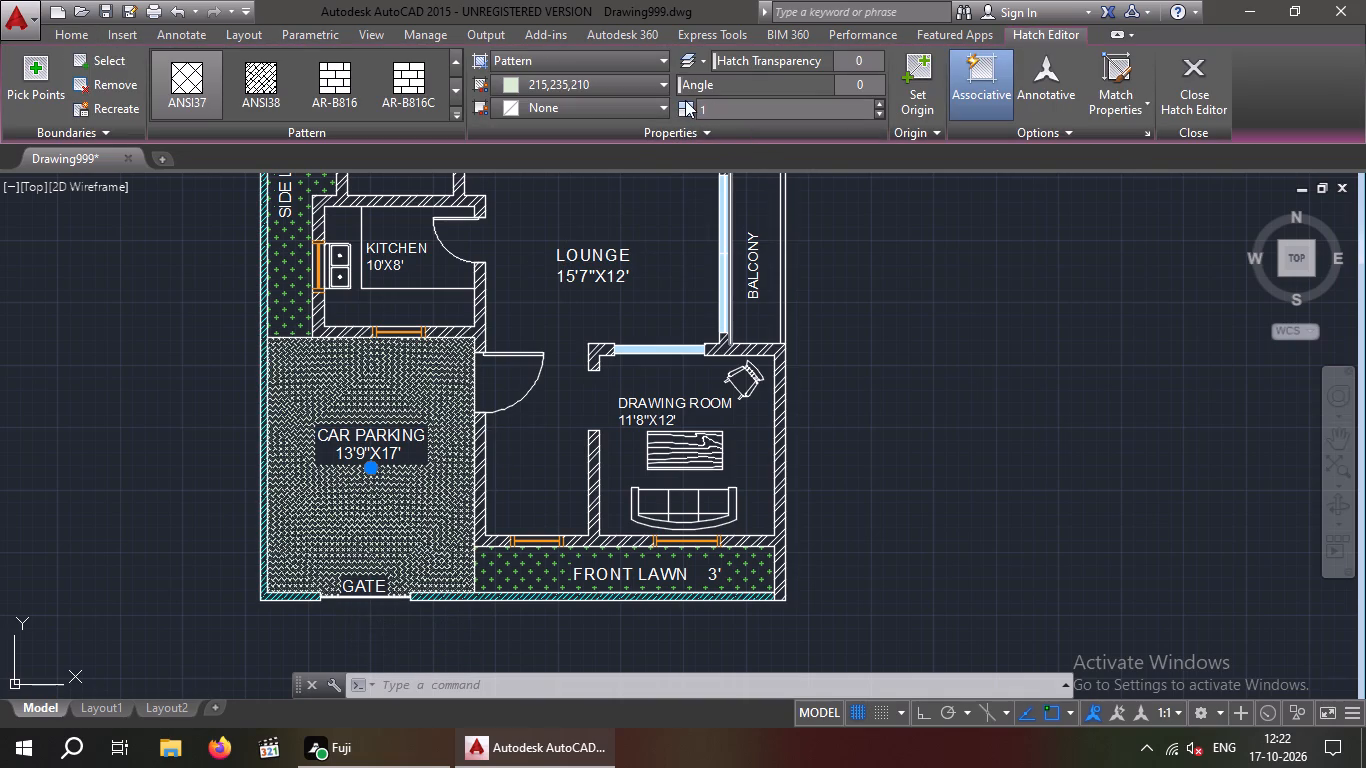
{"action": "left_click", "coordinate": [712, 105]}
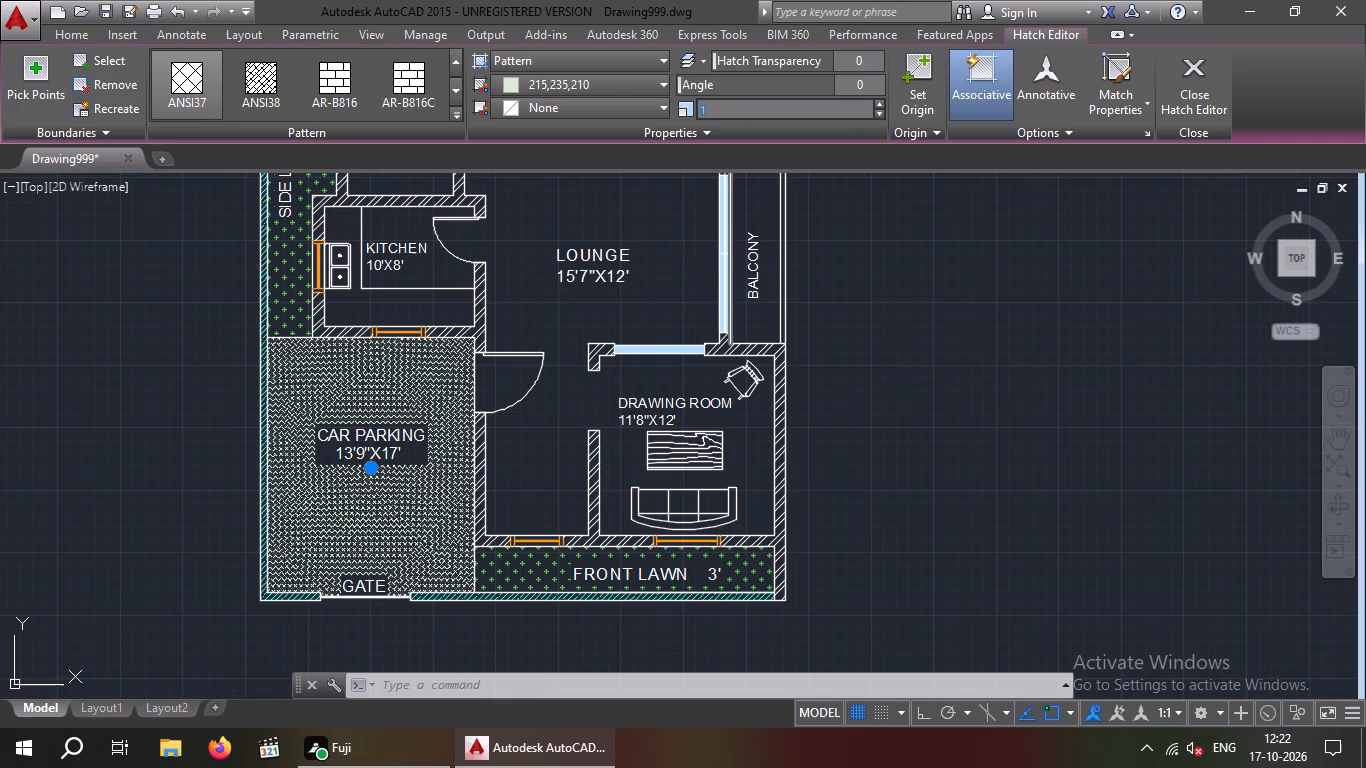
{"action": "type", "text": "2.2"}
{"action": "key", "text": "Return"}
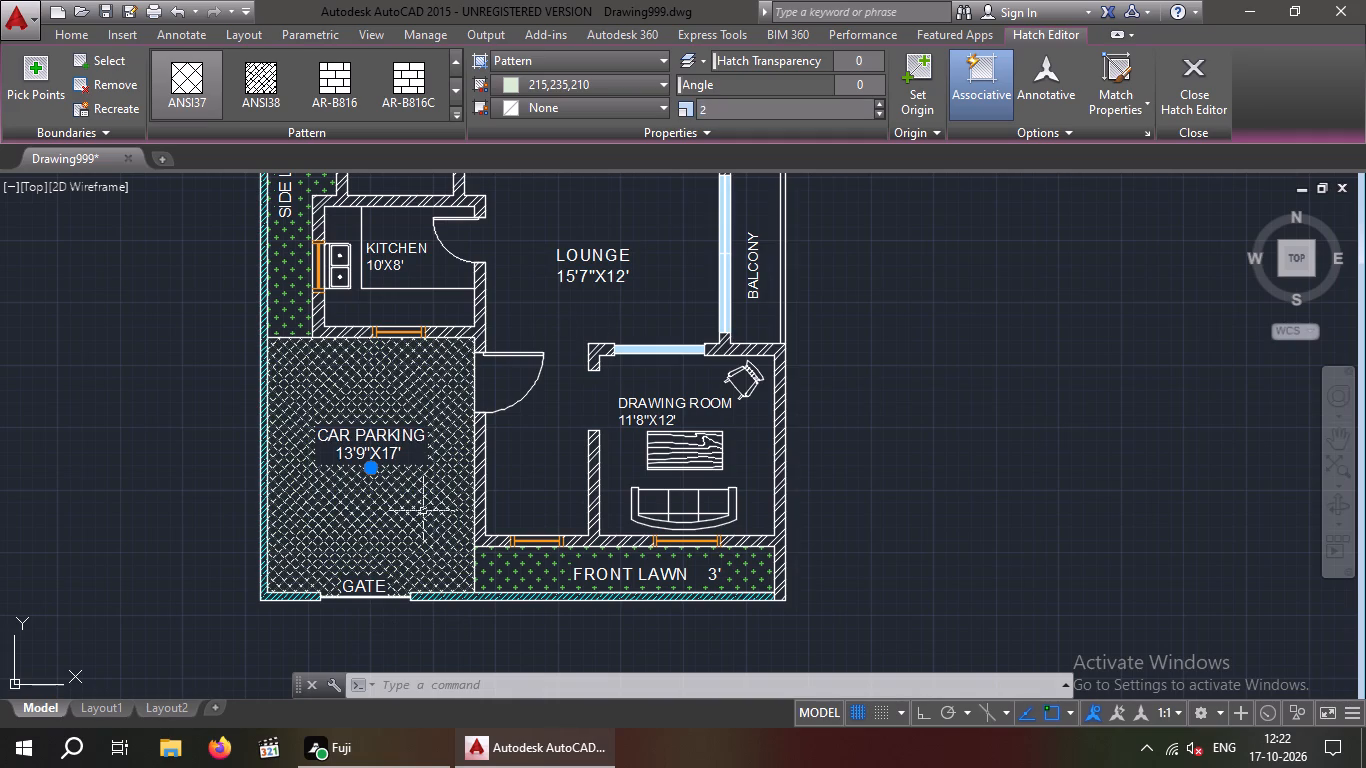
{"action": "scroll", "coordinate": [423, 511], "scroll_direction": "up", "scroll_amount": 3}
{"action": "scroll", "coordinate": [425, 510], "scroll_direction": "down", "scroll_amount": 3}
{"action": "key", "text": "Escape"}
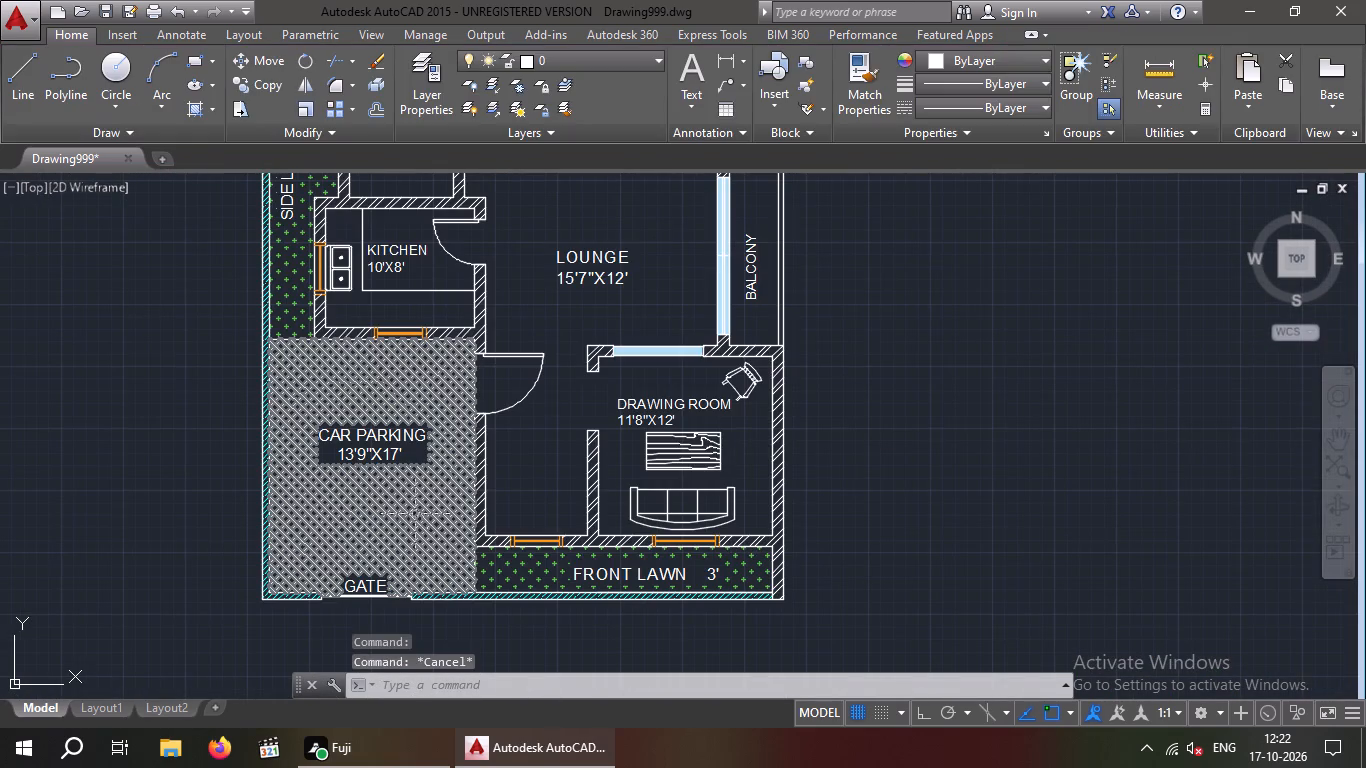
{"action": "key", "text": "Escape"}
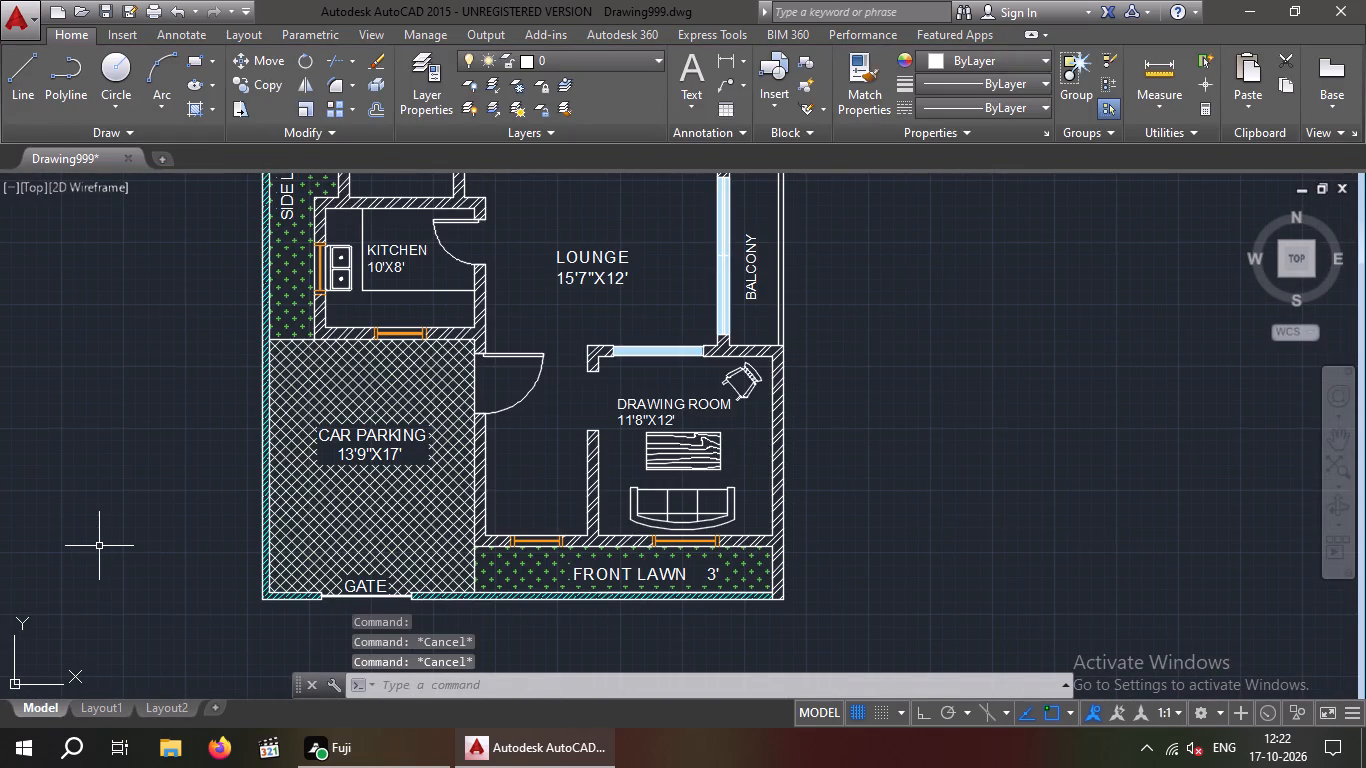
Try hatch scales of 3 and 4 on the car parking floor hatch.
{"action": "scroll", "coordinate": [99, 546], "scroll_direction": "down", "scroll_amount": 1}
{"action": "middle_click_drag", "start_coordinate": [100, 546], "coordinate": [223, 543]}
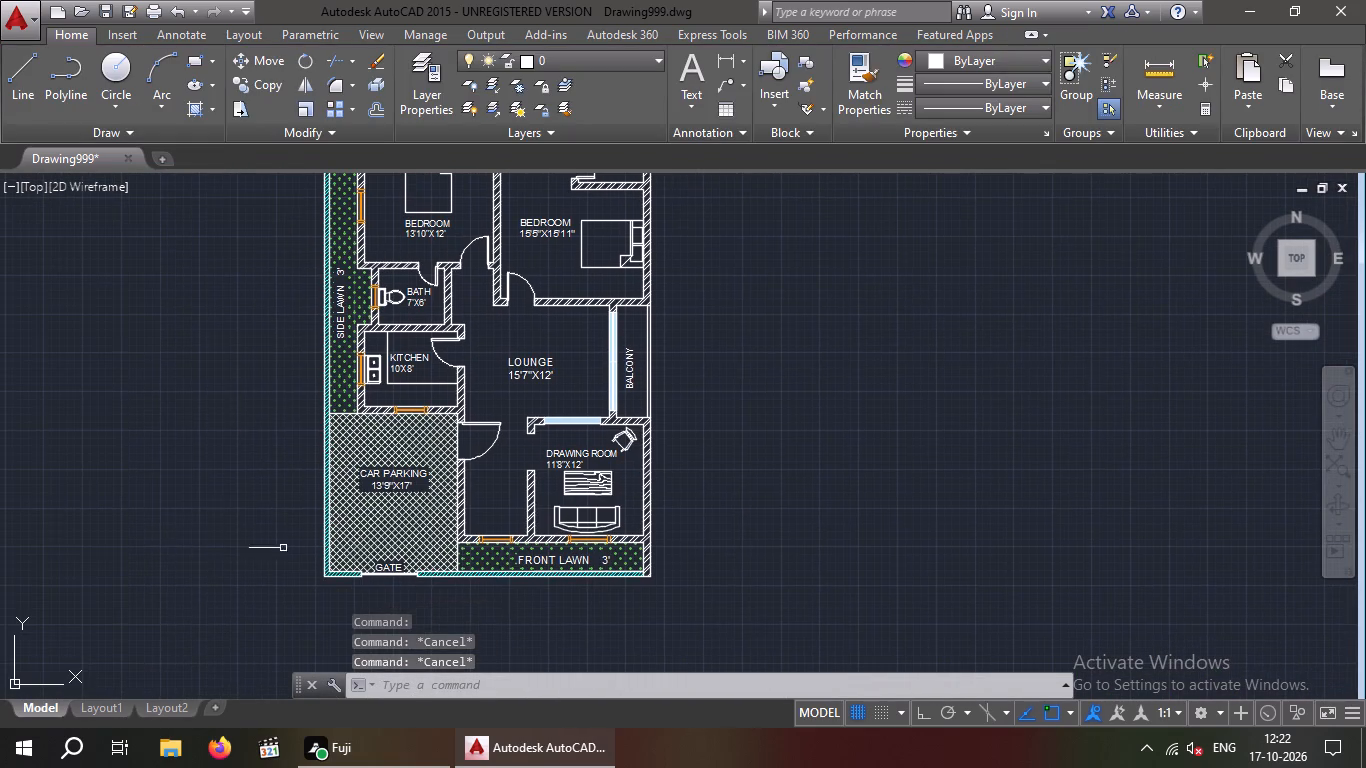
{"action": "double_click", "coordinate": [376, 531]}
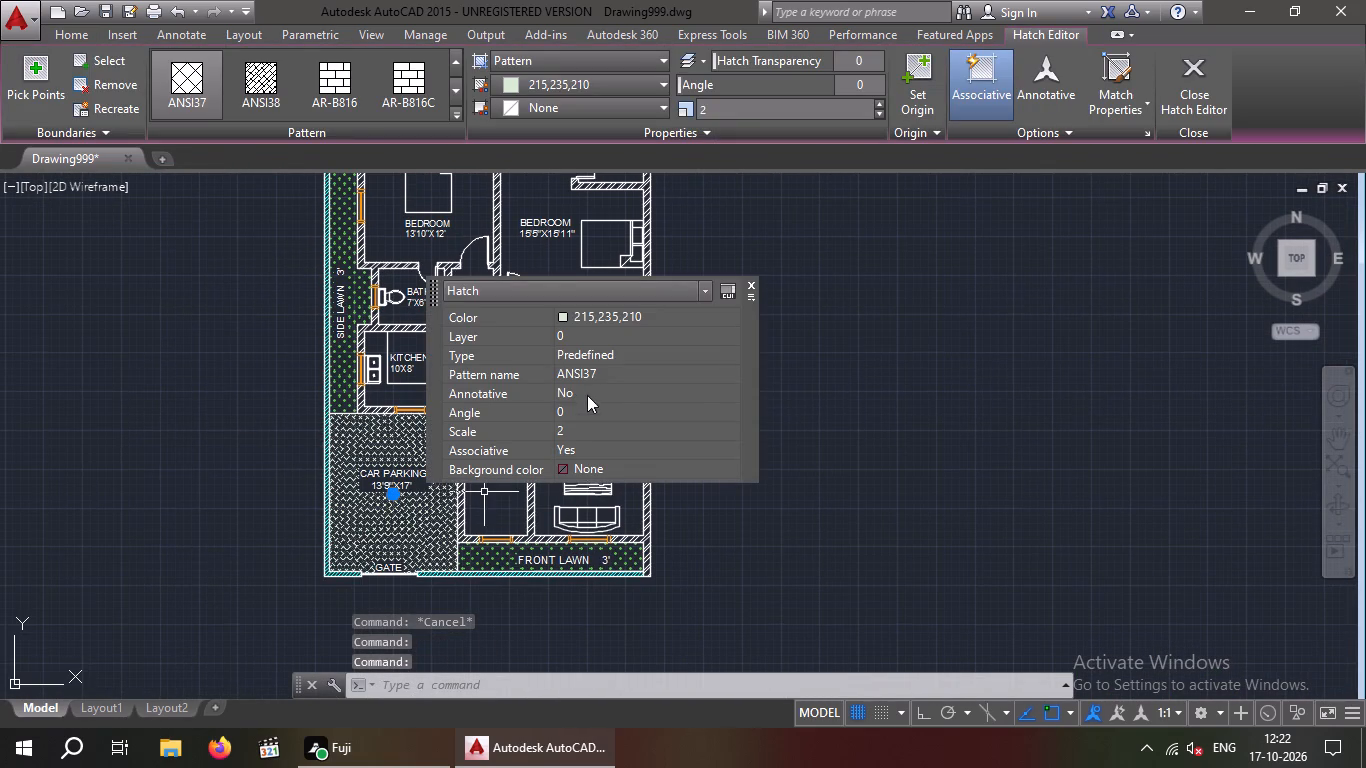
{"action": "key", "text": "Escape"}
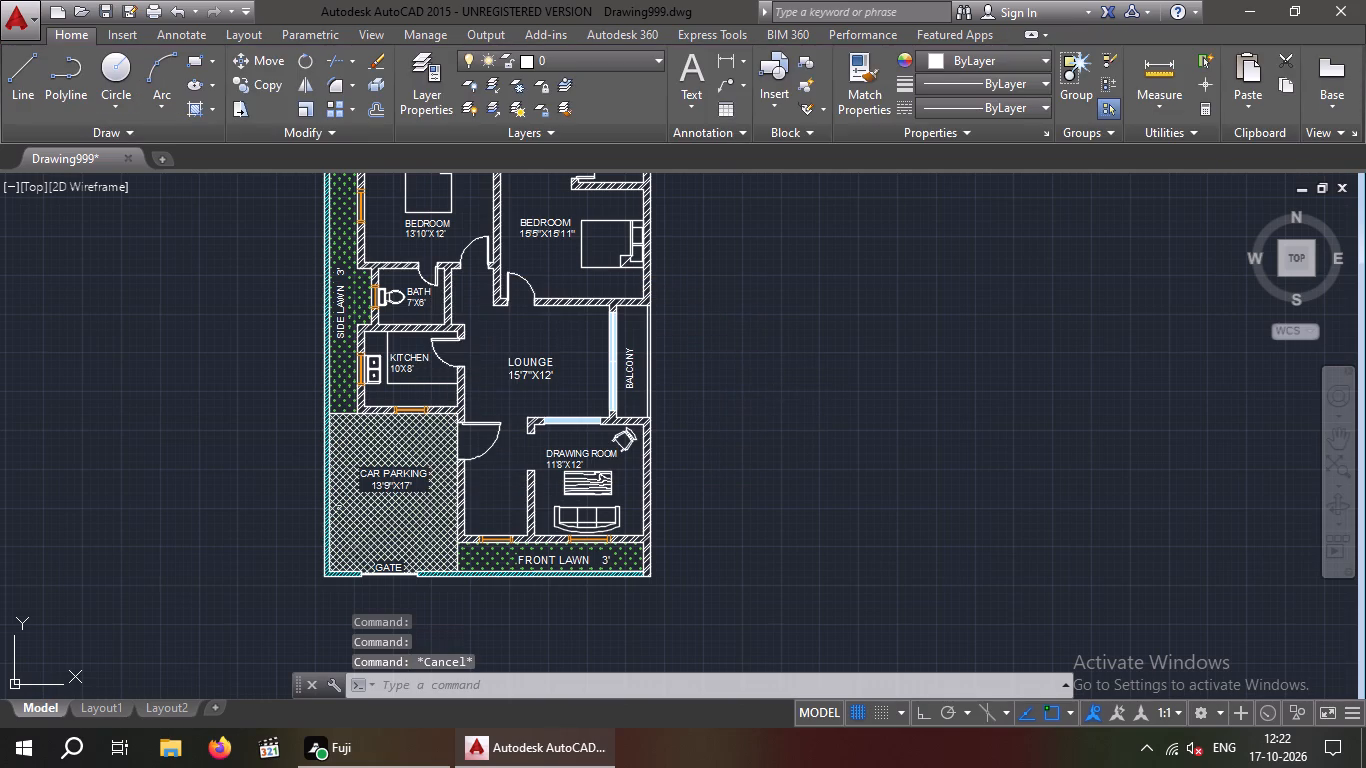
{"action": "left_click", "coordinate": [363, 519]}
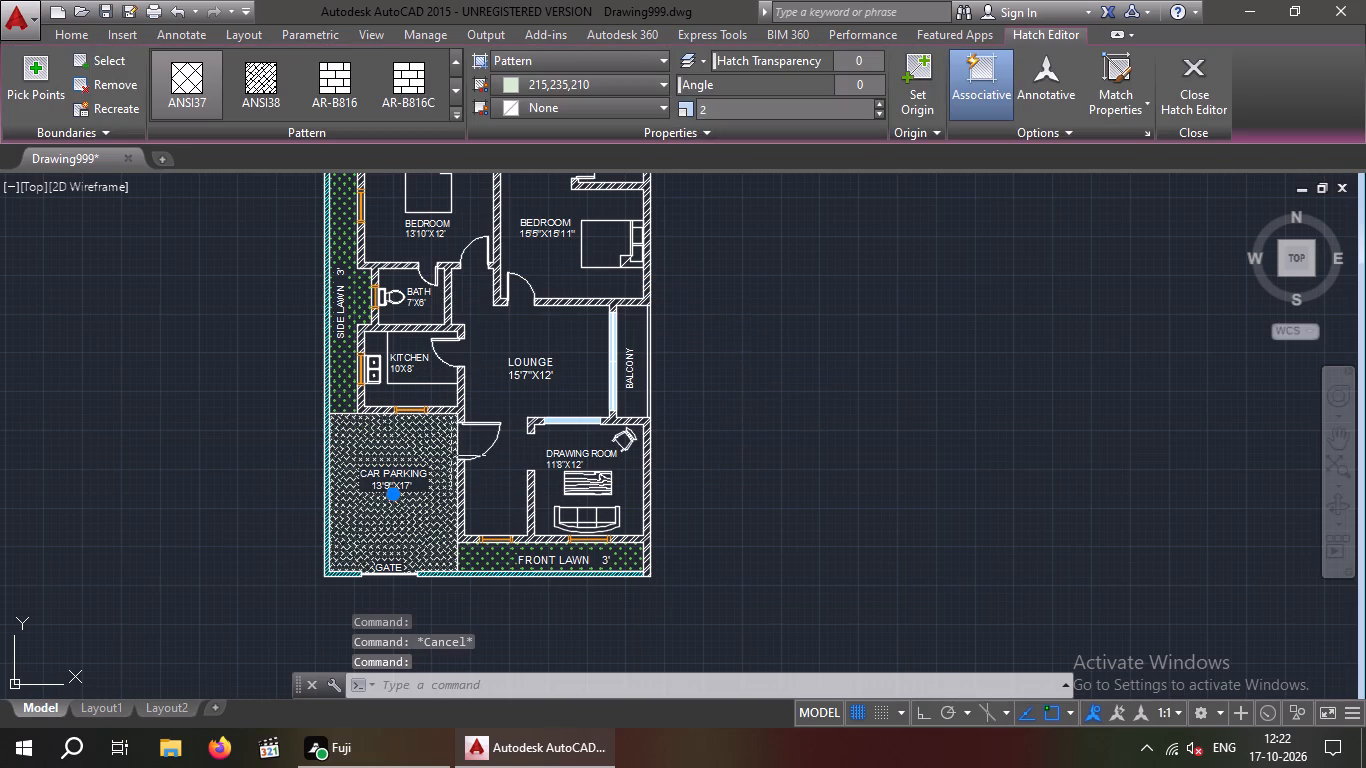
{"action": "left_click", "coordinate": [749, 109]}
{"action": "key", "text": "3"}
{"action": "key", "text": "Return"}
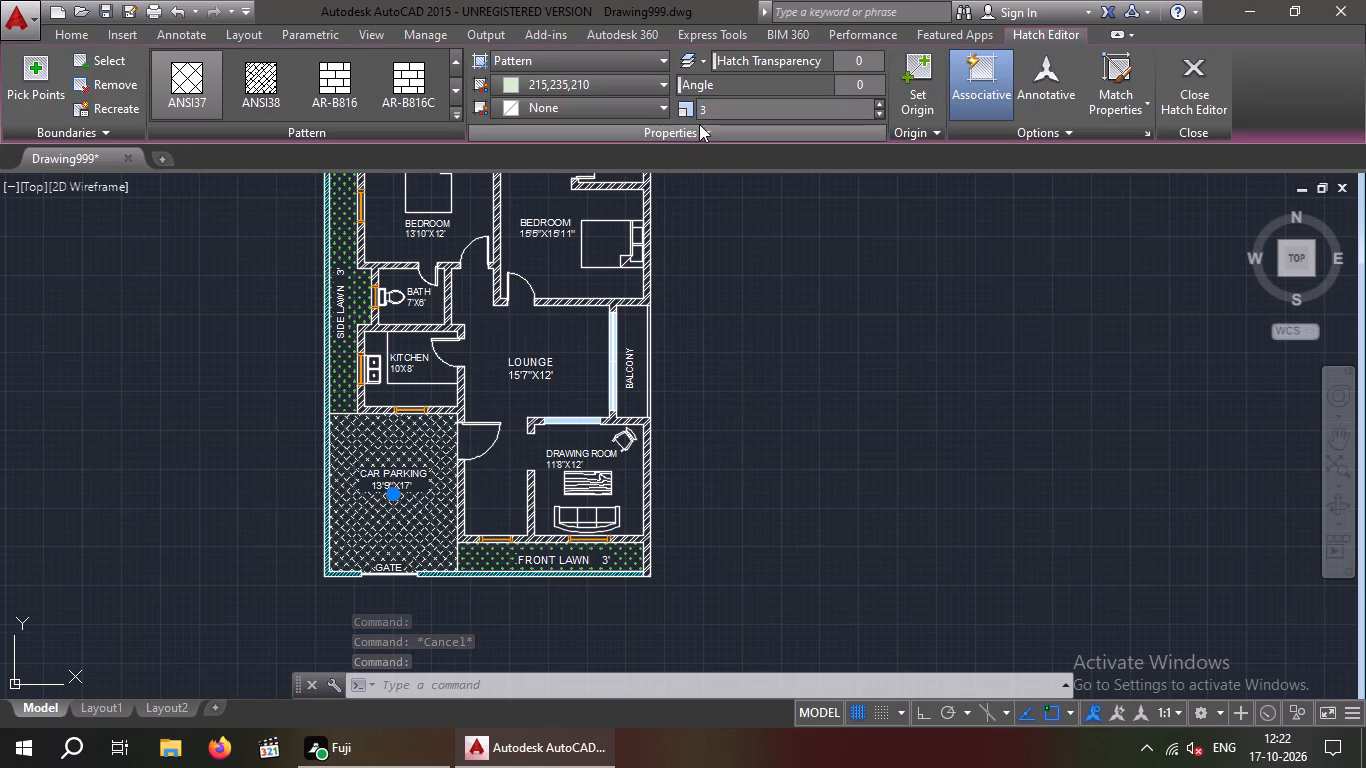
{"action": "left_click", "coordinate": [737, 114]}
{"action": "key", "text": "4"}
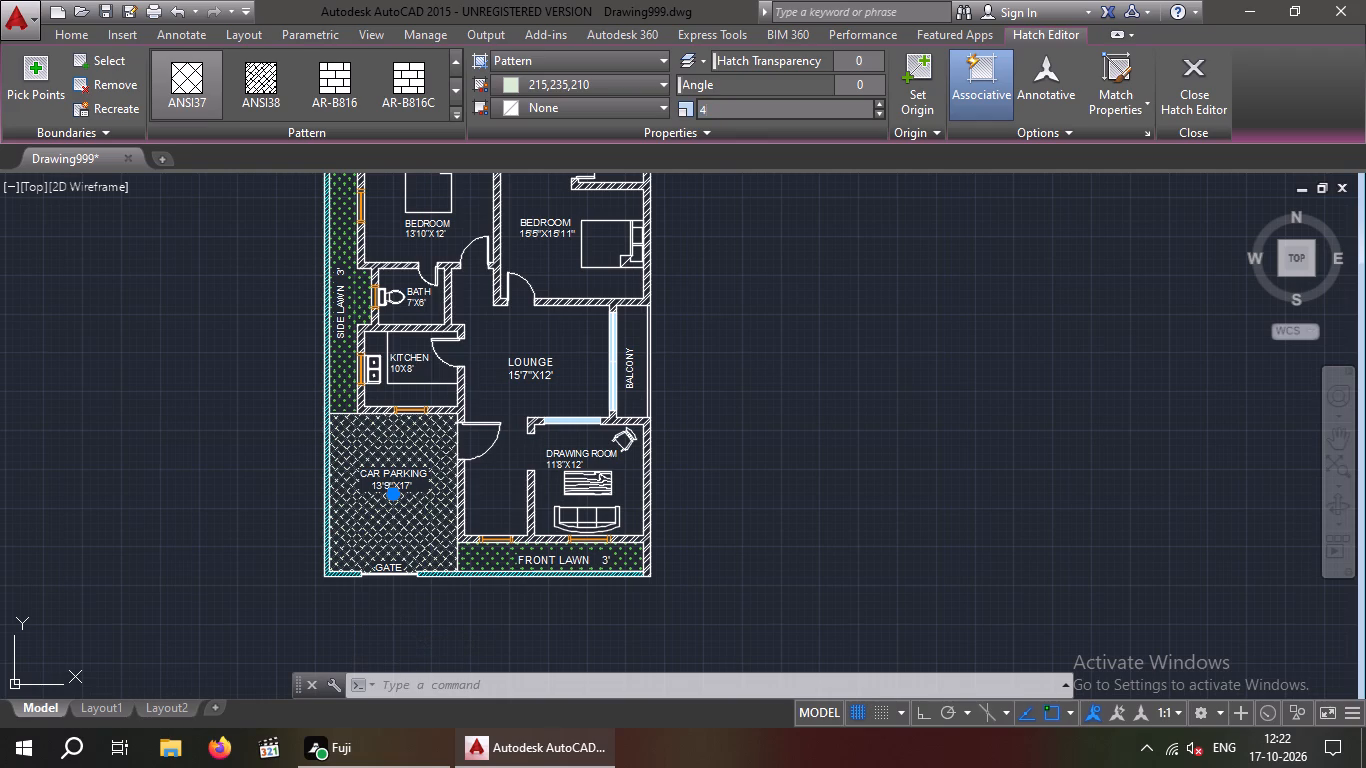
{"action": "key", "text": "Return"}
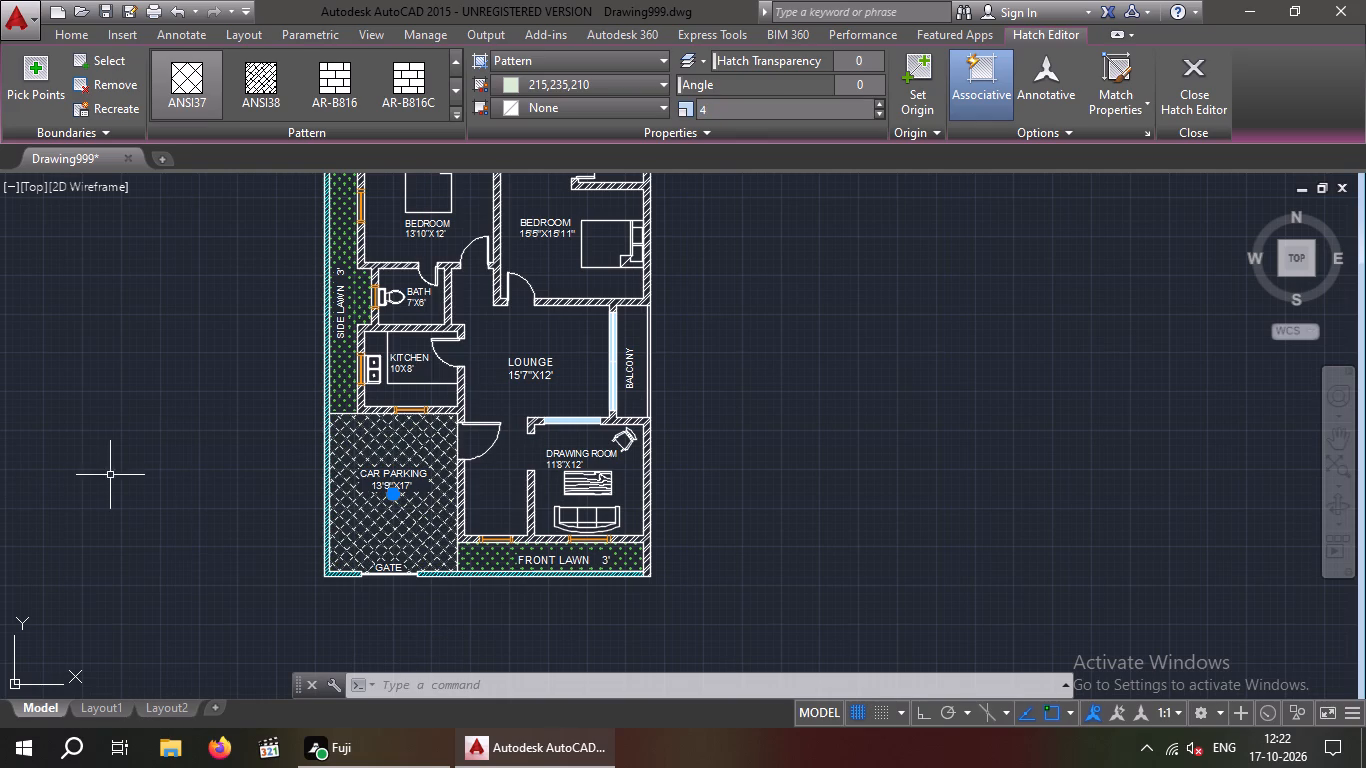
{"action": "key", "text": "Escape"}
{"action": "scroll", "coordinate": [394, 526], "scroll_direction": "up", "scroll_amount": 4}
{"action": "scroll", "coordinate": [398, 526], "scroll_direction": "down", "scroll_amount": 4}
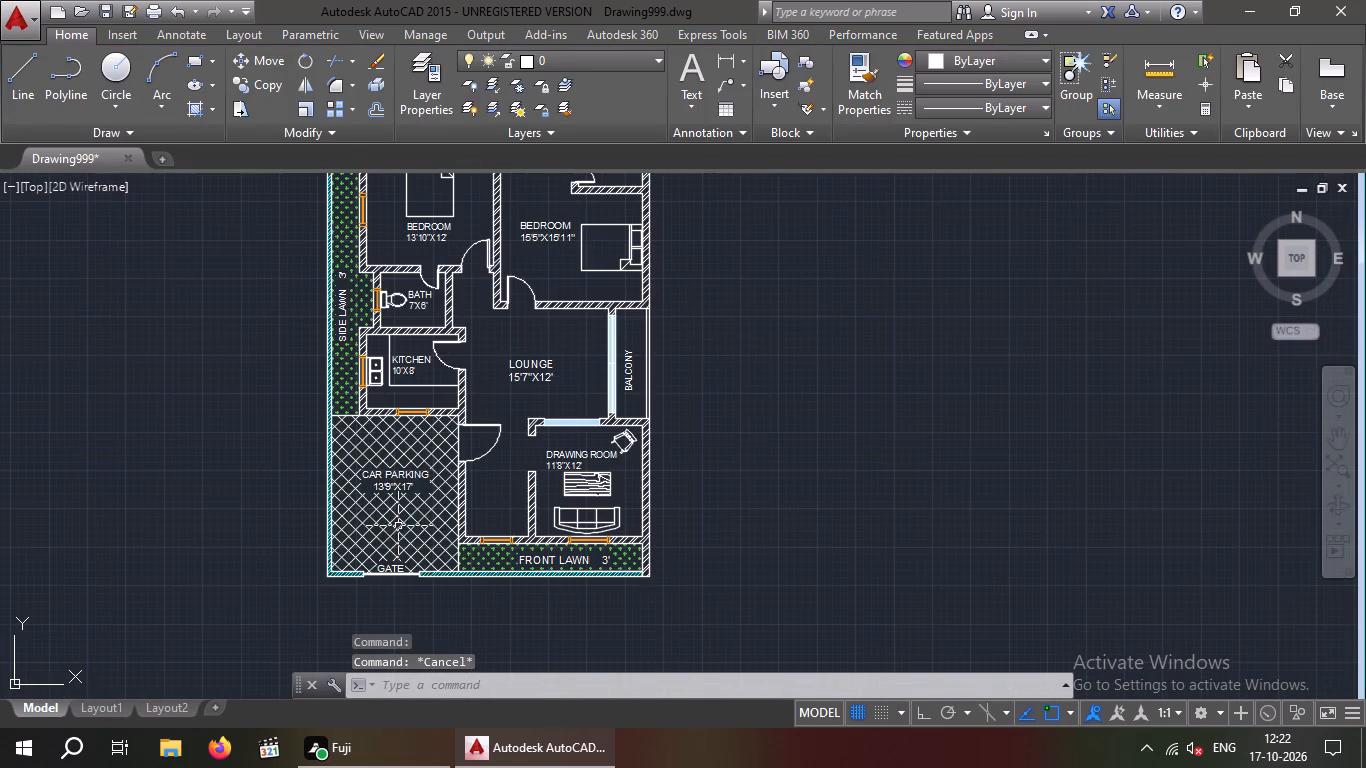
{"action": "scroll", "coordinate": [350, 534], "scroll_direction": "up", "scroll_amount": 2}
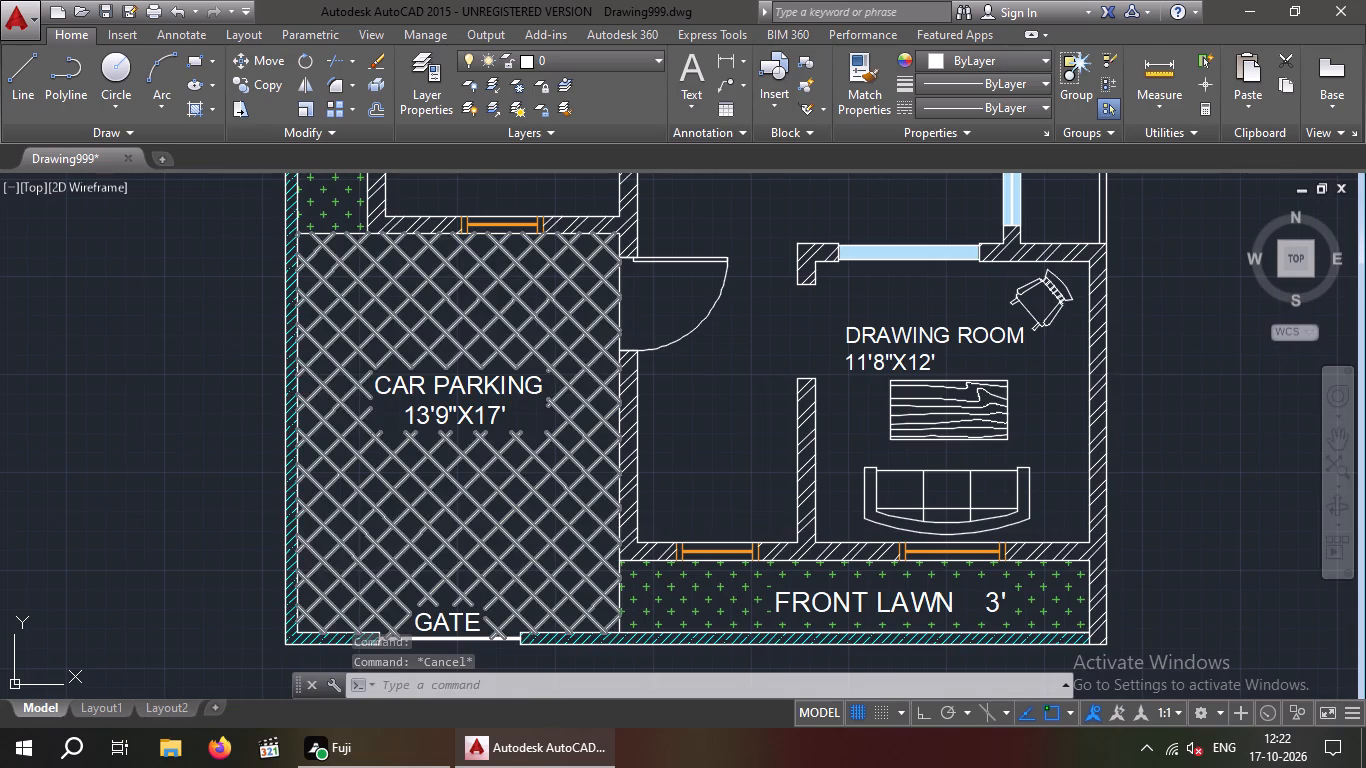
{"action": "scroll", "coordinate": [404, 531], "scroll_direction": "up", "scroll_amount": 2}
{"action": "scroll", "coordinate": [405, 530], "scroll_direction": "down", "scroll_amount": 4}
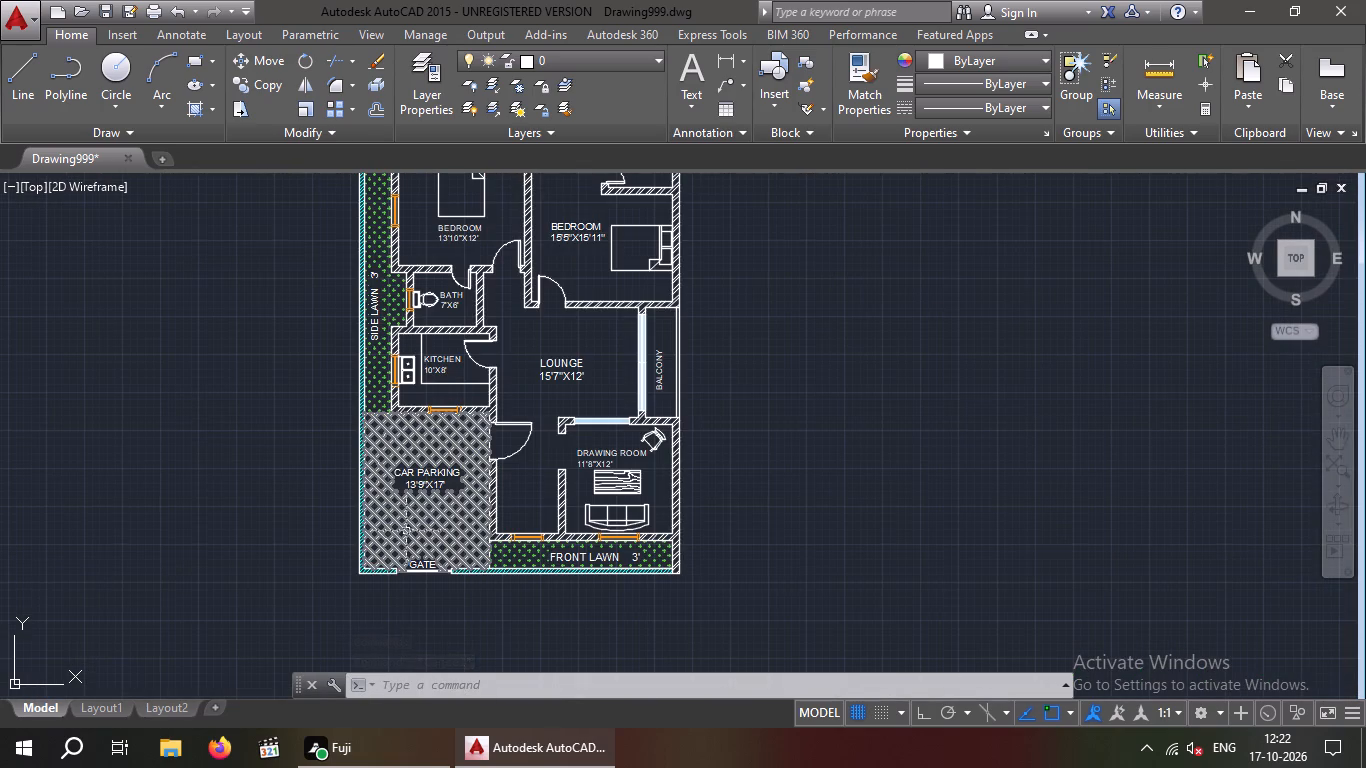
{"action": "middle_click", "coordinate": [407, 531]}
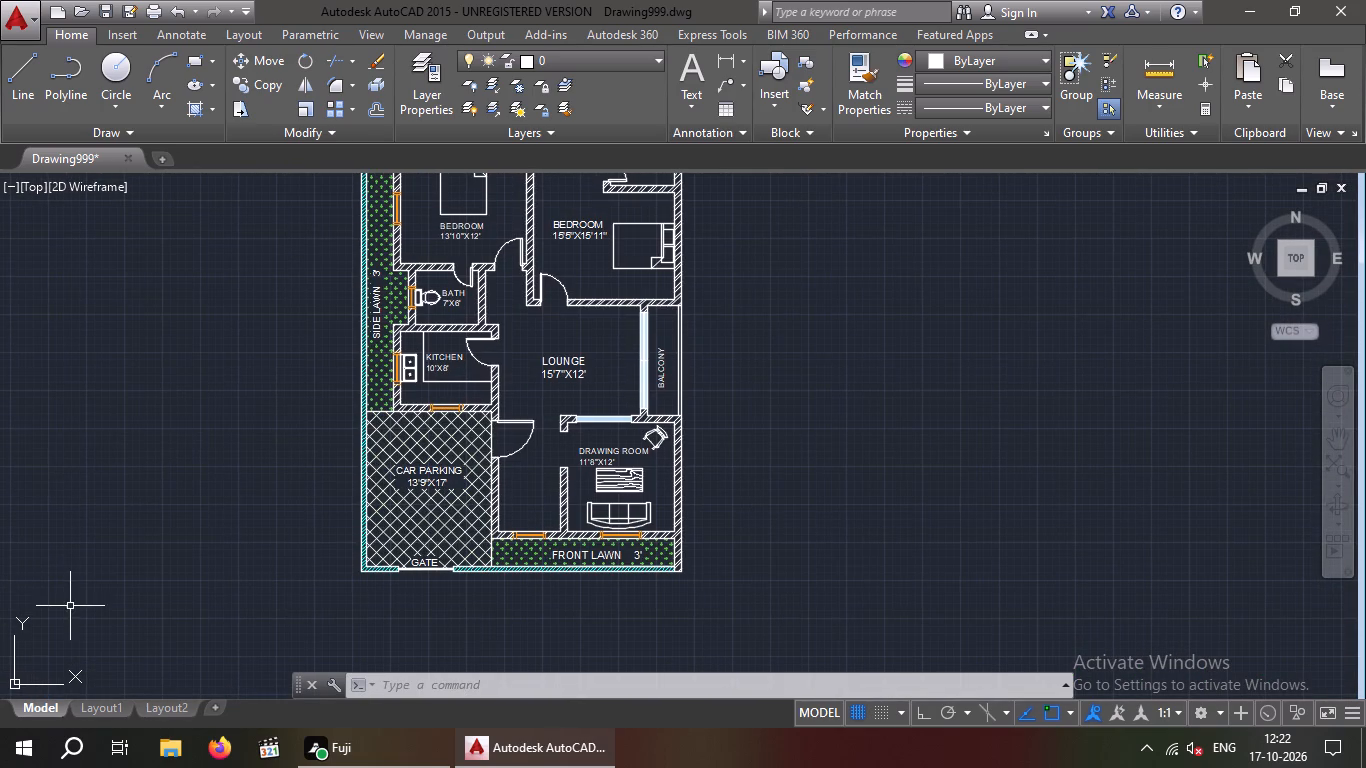
Set the scale of the car parking floor hatch to 6.
{"action": "left_click", "coordinate": [421, 512]}
{"action": "left_click", "coordinate": [758, 106]}
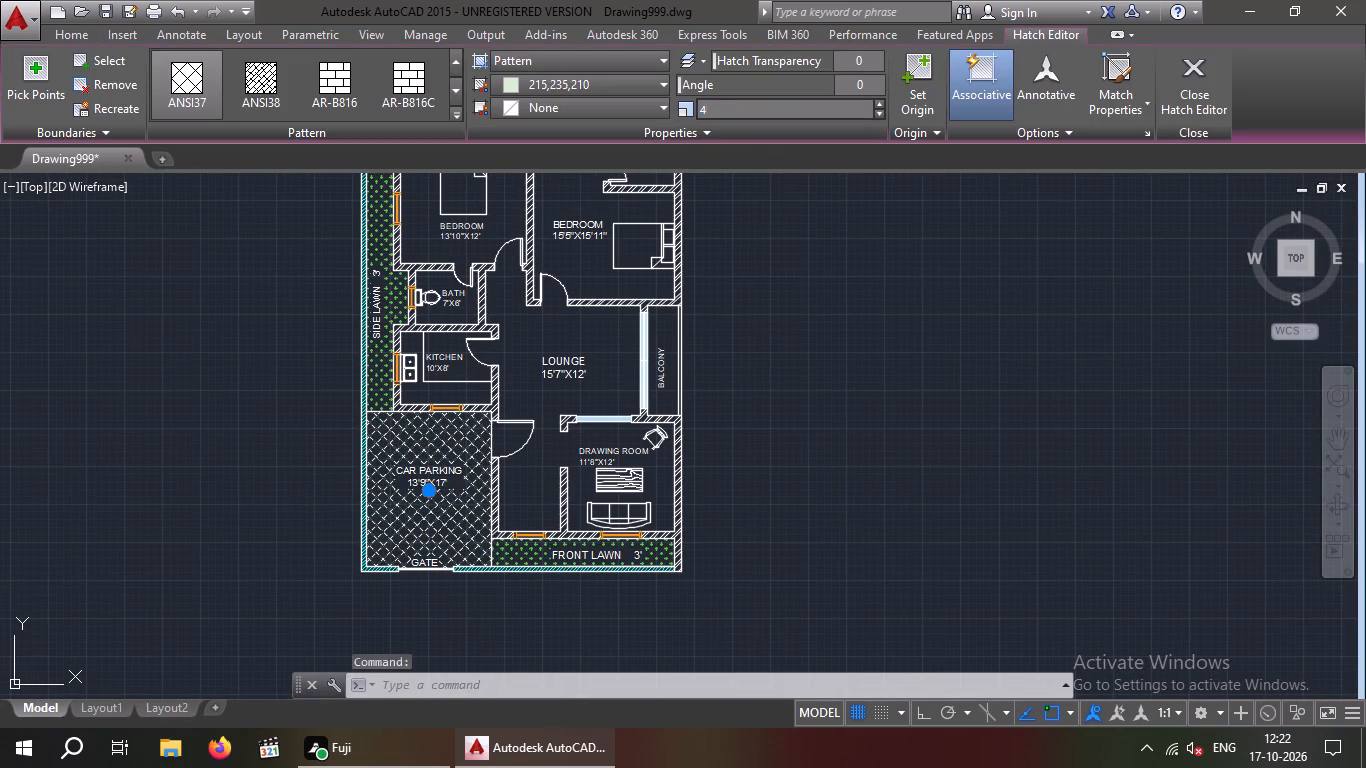
{"action": "key", "text": "6"}
{"action": "key", "text": "Return"}
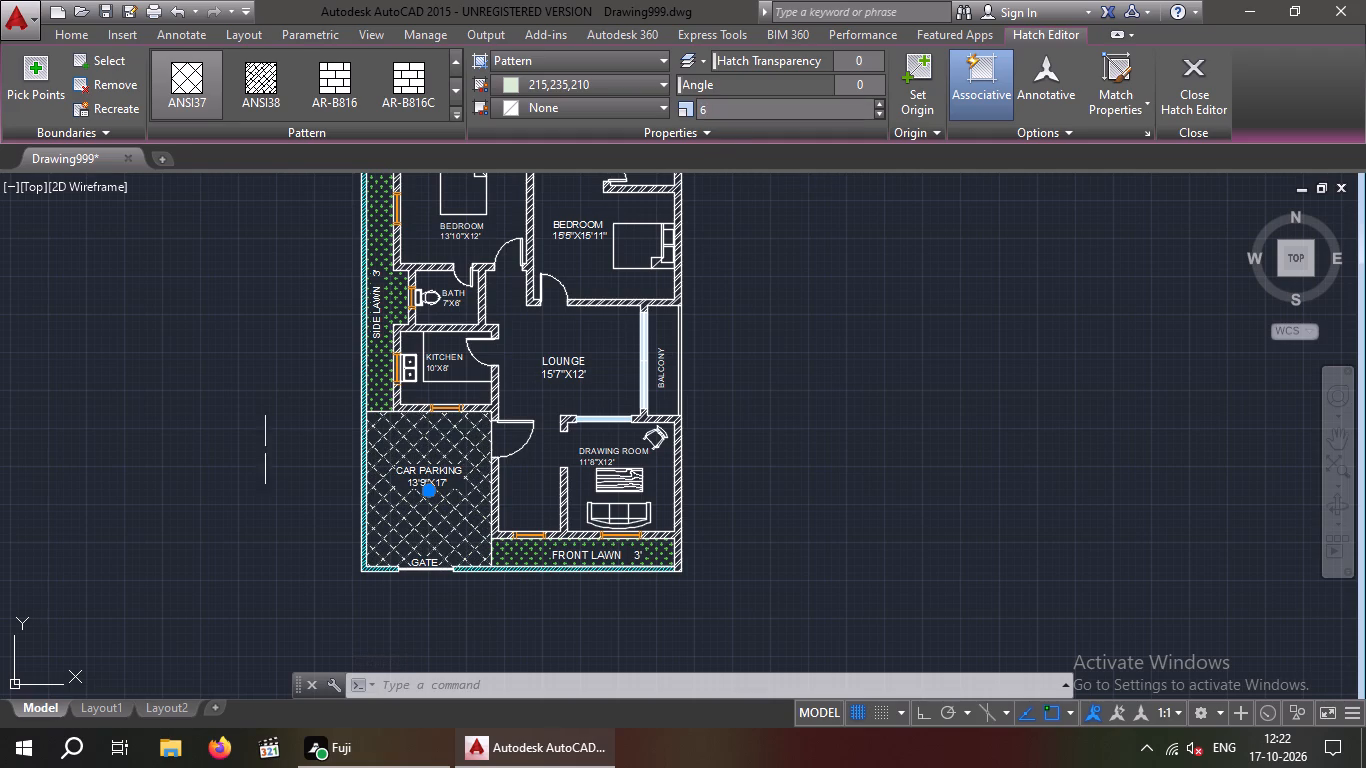
{"action": "key", "text": "Escape"}
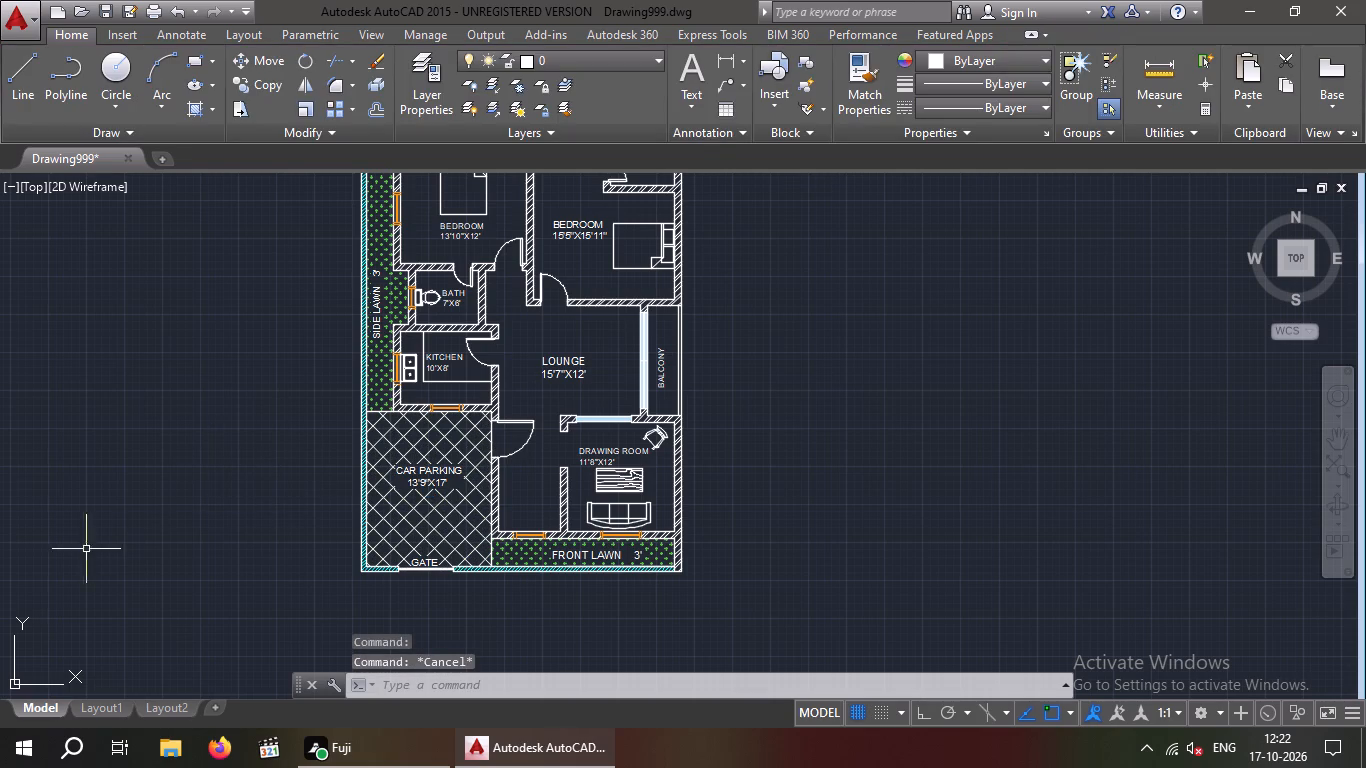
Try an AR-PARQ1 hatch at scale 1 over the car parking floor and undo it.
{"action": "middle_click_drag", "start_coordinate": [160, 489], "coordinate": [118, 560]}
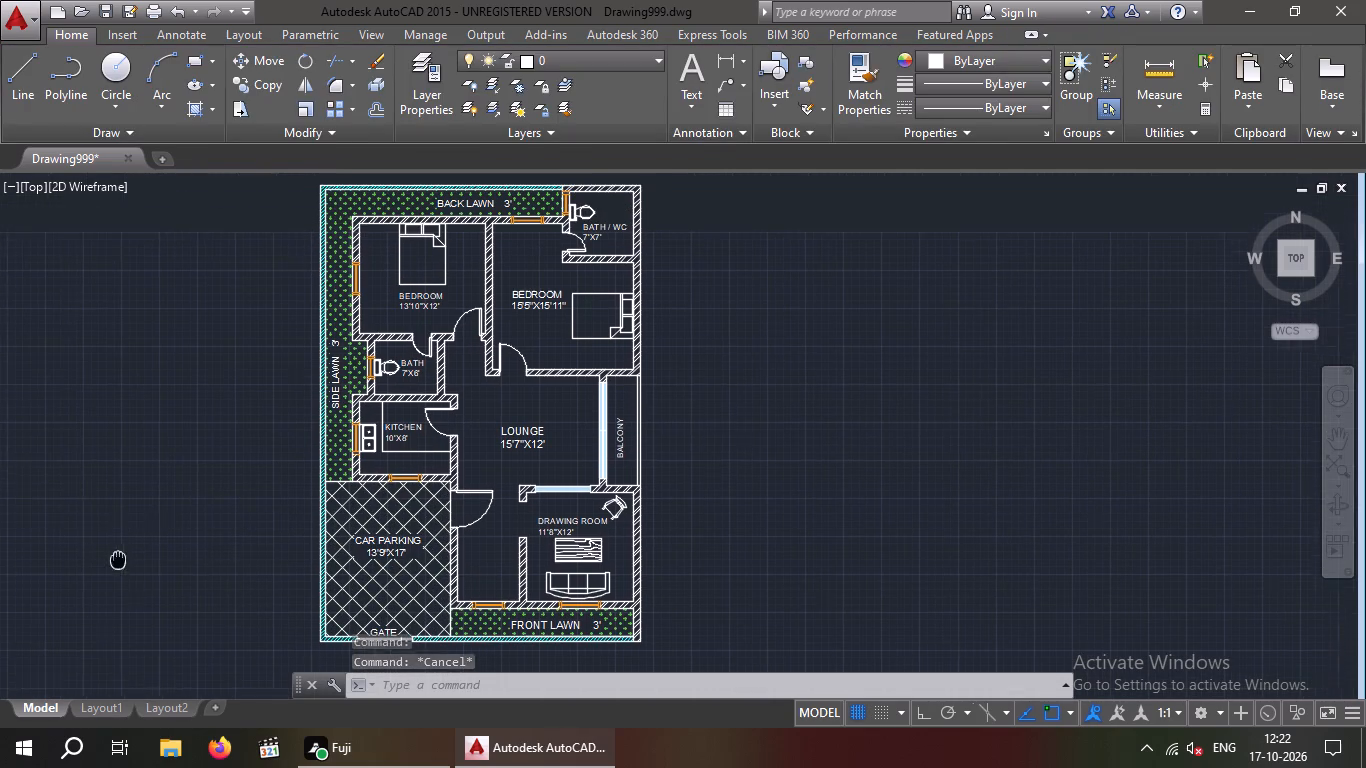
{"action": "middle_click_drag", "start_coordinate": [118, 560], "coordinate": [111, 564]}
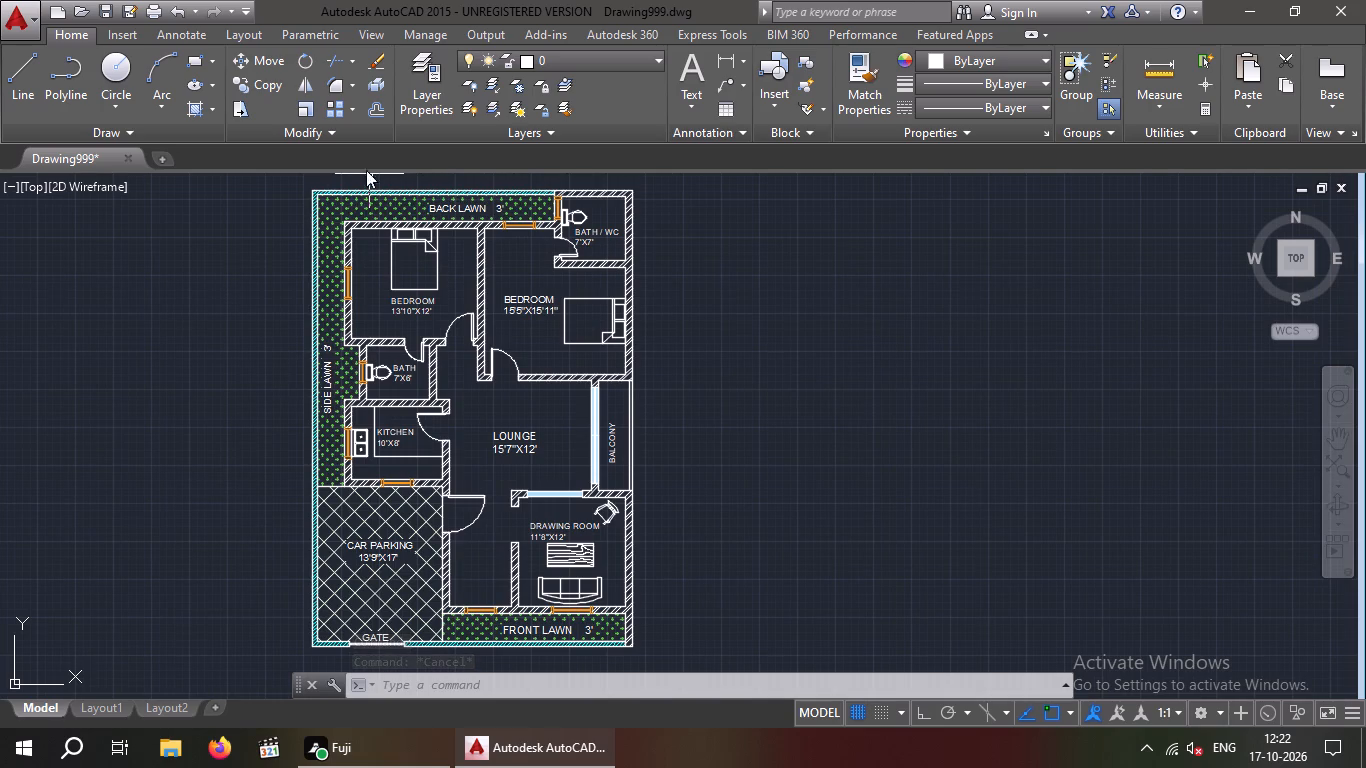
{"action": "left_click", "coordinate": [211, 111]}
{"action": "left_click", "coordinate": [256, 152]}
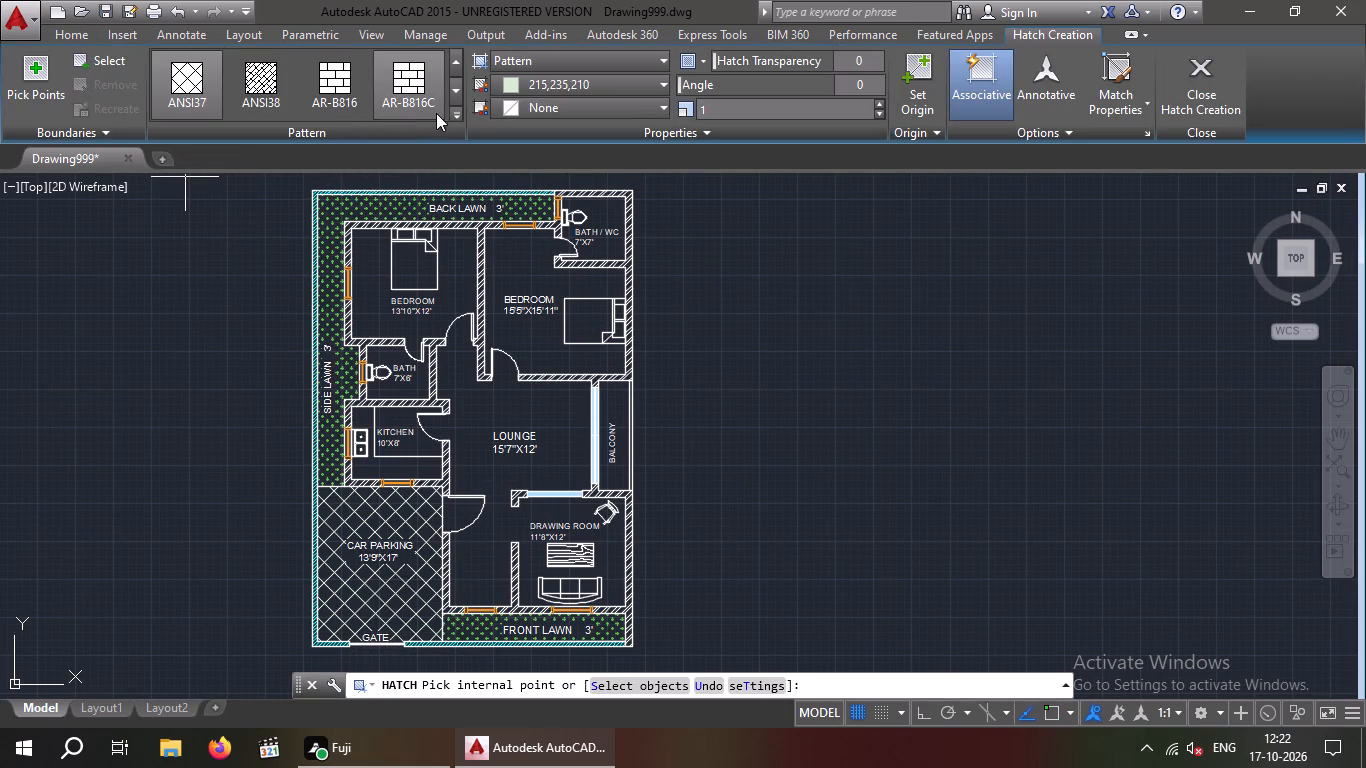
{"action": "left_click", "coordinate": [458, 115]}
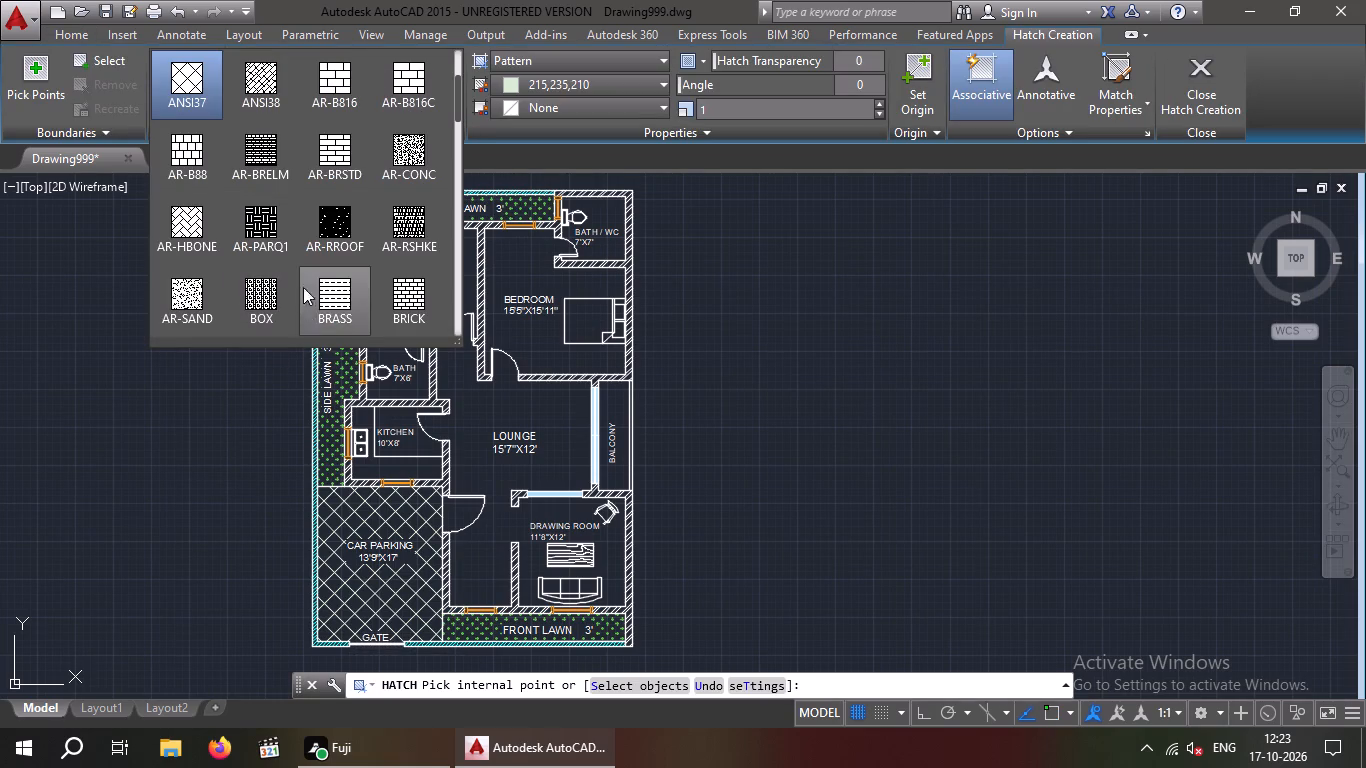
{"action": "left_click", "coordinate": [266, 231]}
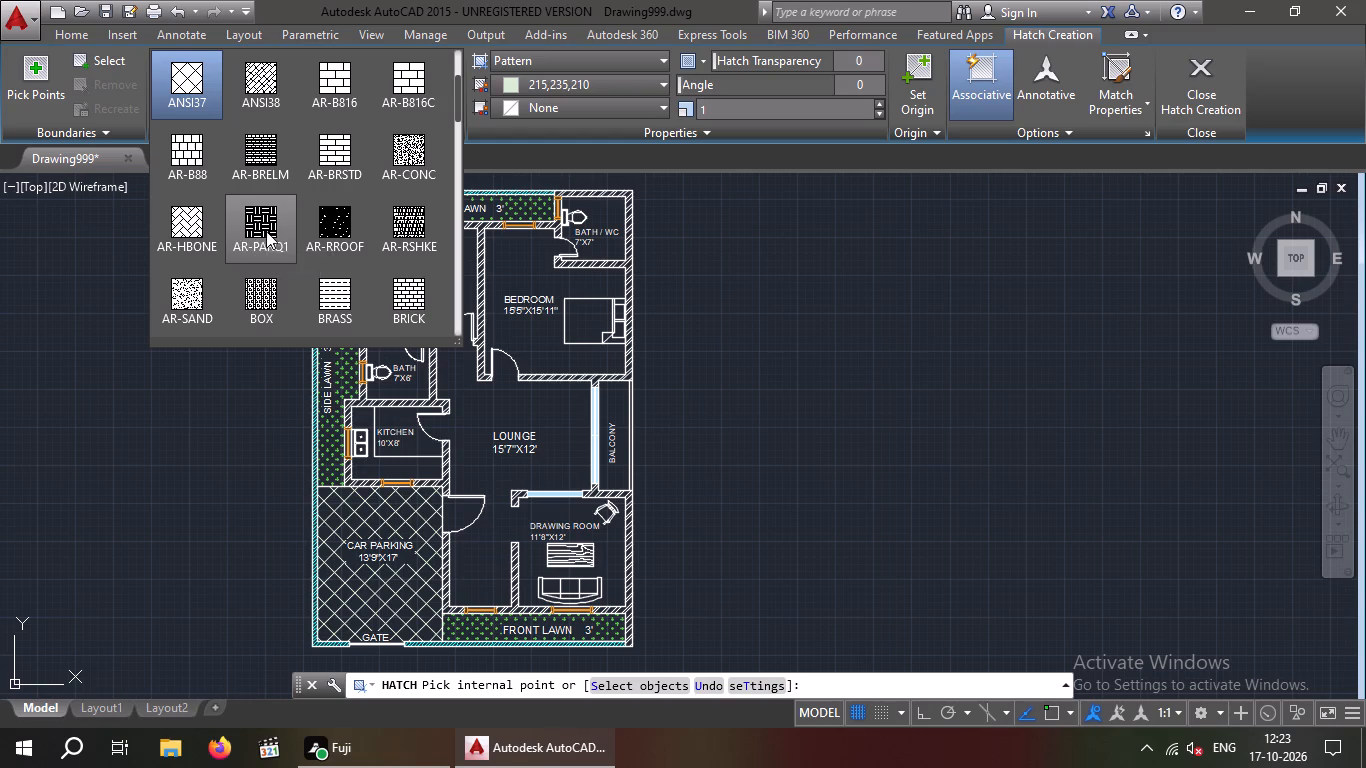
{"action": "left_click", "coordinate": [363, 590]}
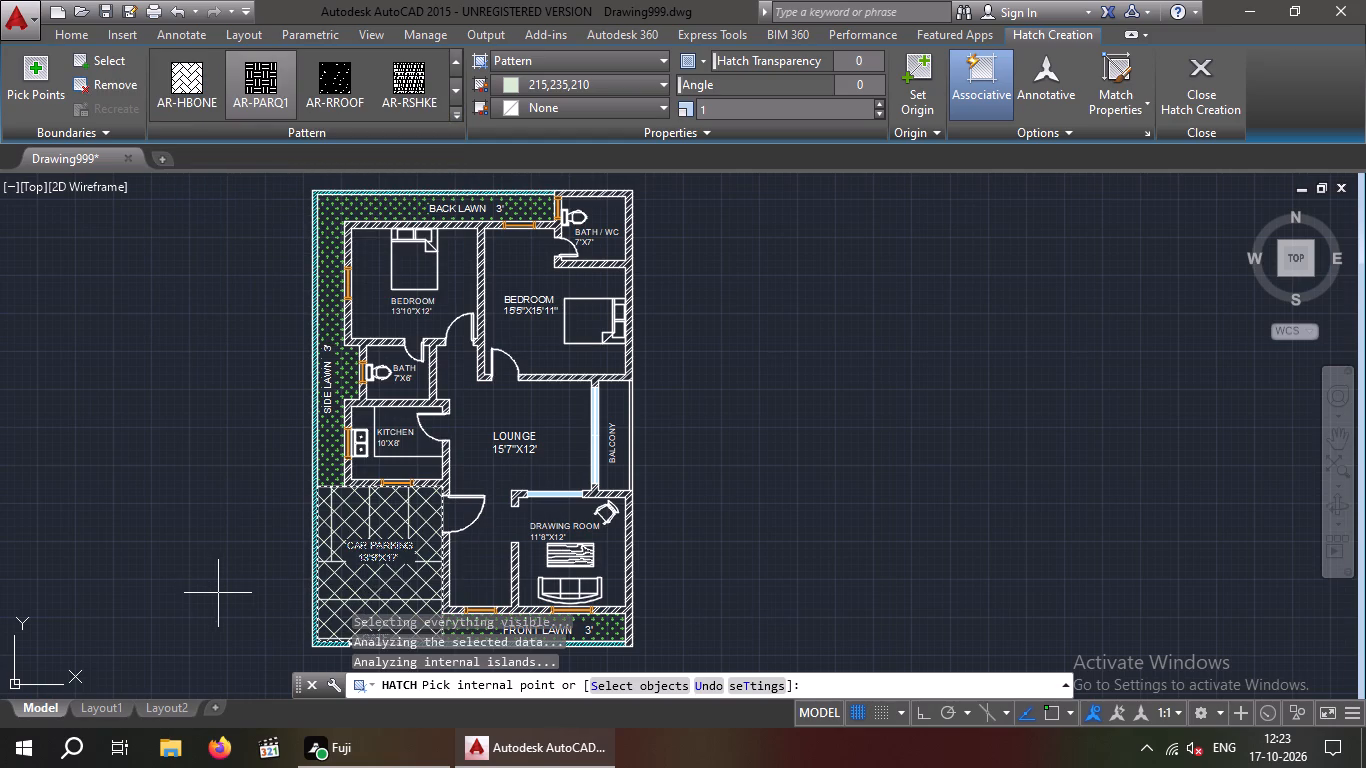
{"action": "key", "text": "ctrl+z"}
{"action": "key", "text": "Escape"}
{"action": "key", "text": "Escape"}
Preview other patterns on the existing car parking floor hatch and change its pattern to ANSI38.
{"action": "left_click", "coordinate": [376, 604]}
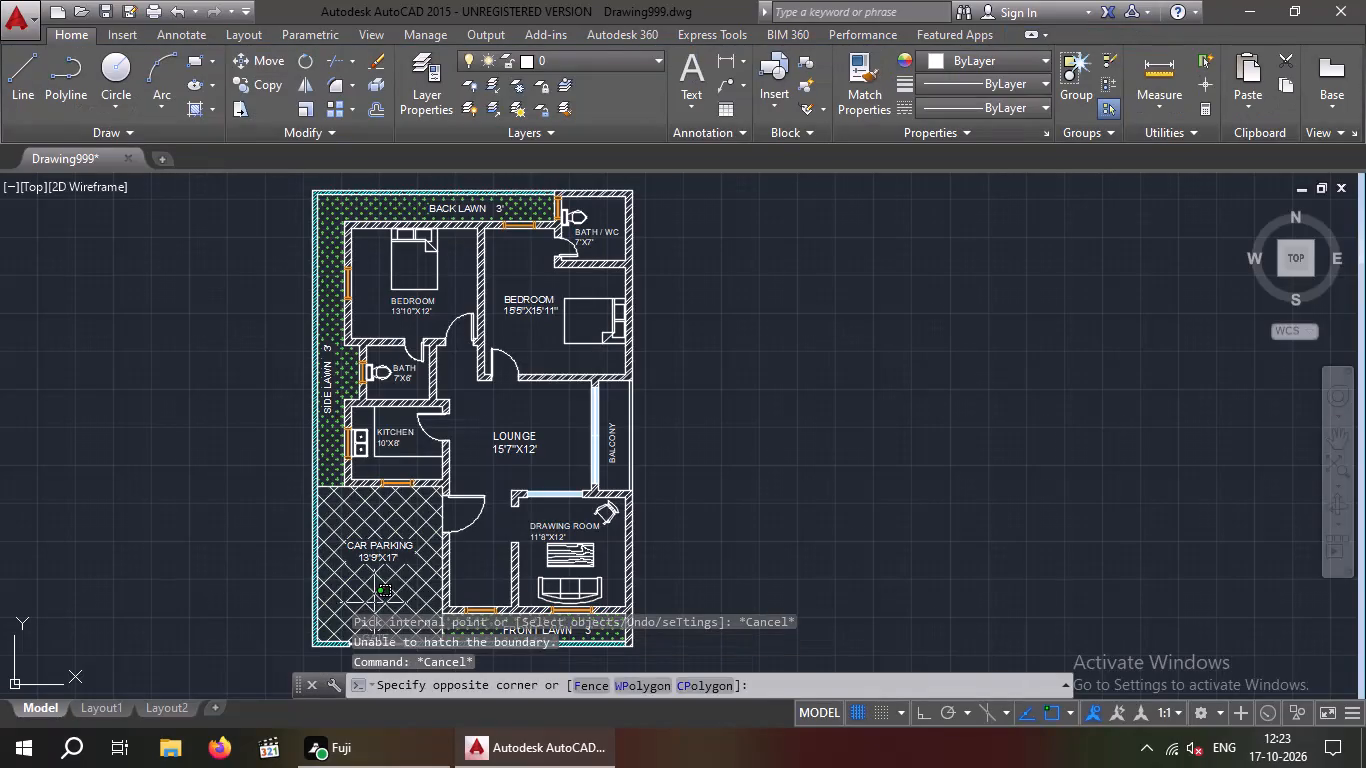
{"action": "key", "text": "Escape"}
{"action": "left_click", "coordinate": [358, 592]}
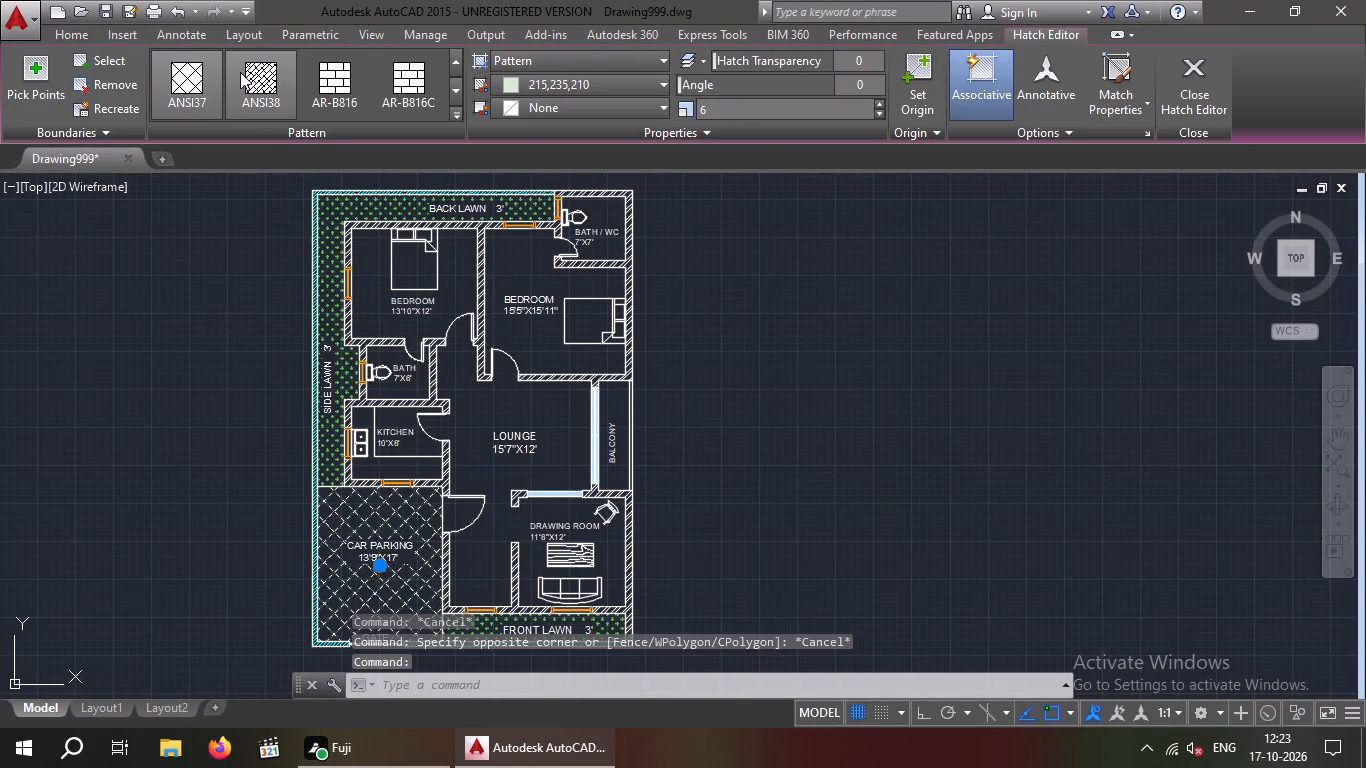
{"action": "left_click", "coordinate": [451, 113]}
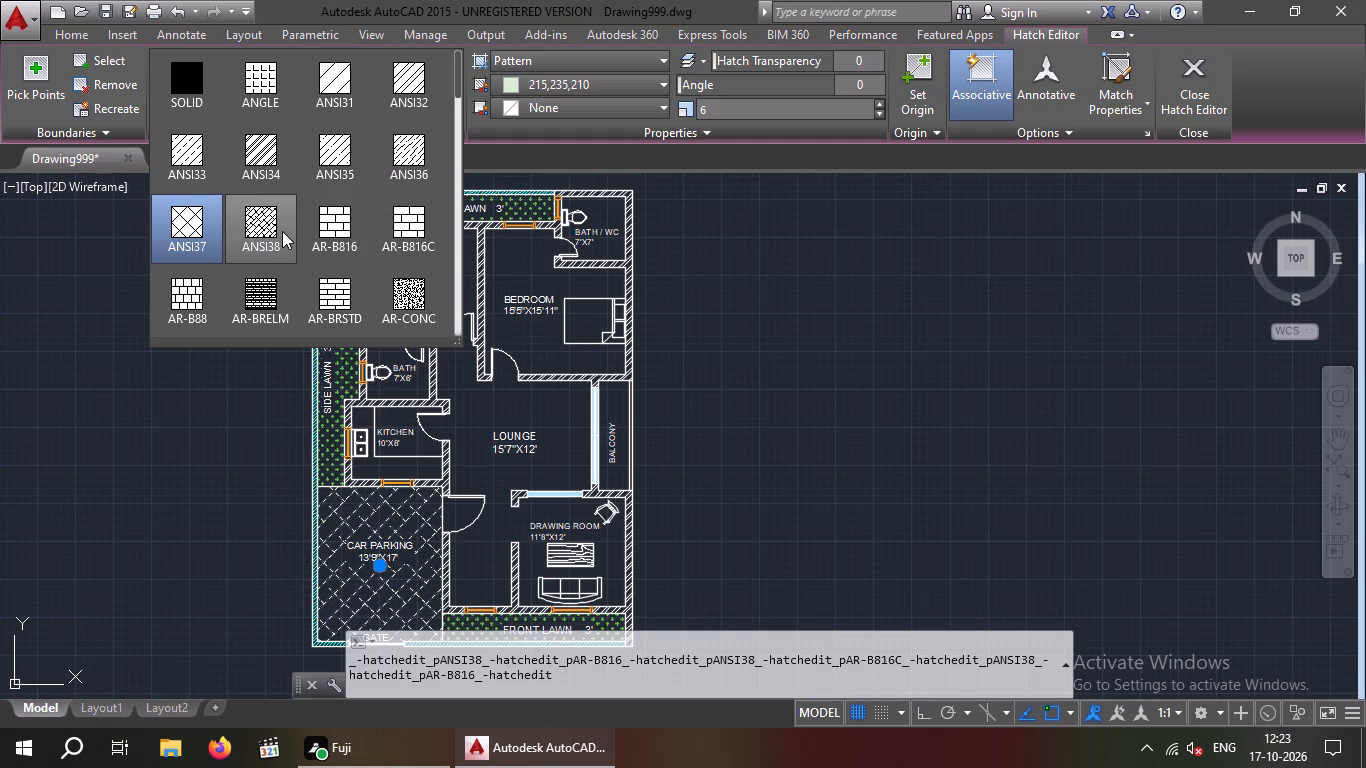
{"action": "scroll", "coordinate": [282, 231], "scroll_direction": "down", "scroll_amount": 1}
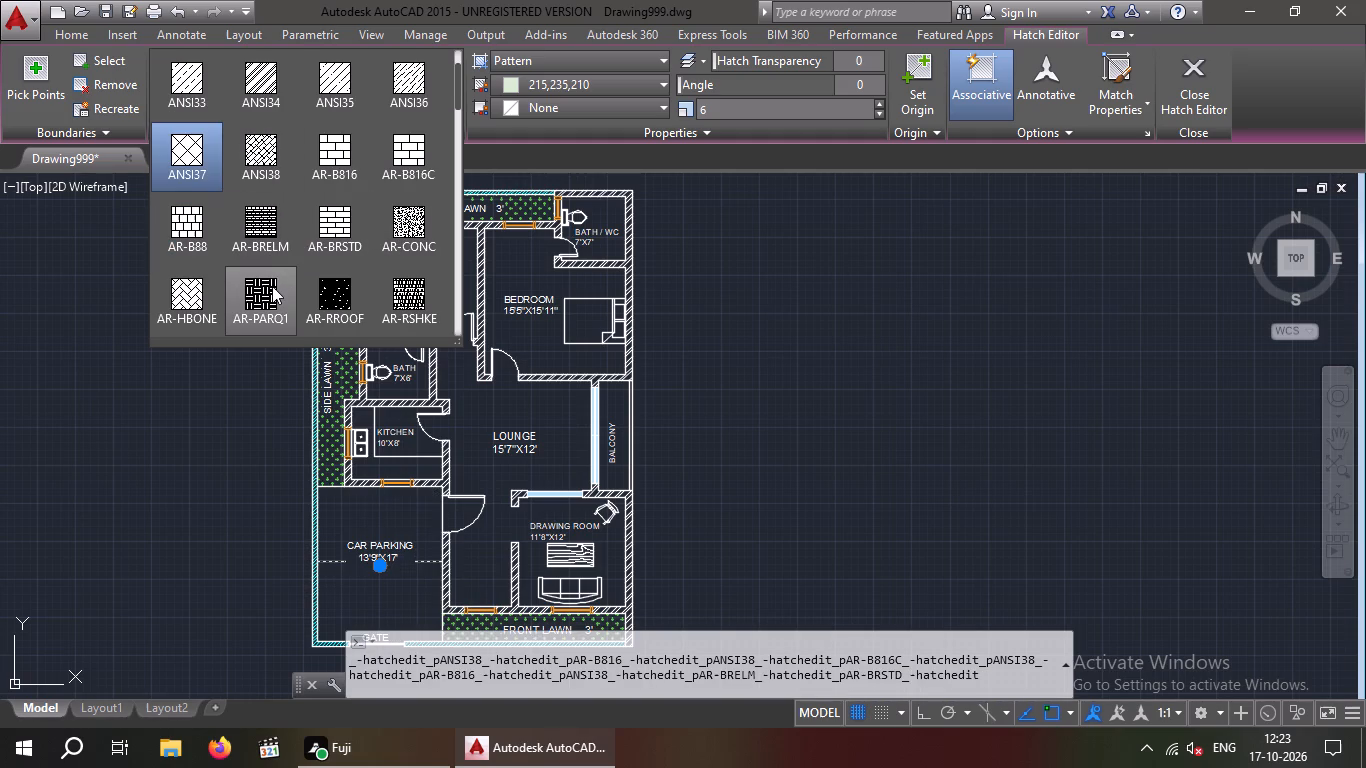
{"action": "right_click", "coordinate": [272, 286]}
{"action": "right_click", "coordinate": [272, 286]}
{"action": "right_click", "coordinate": [272, 286]}
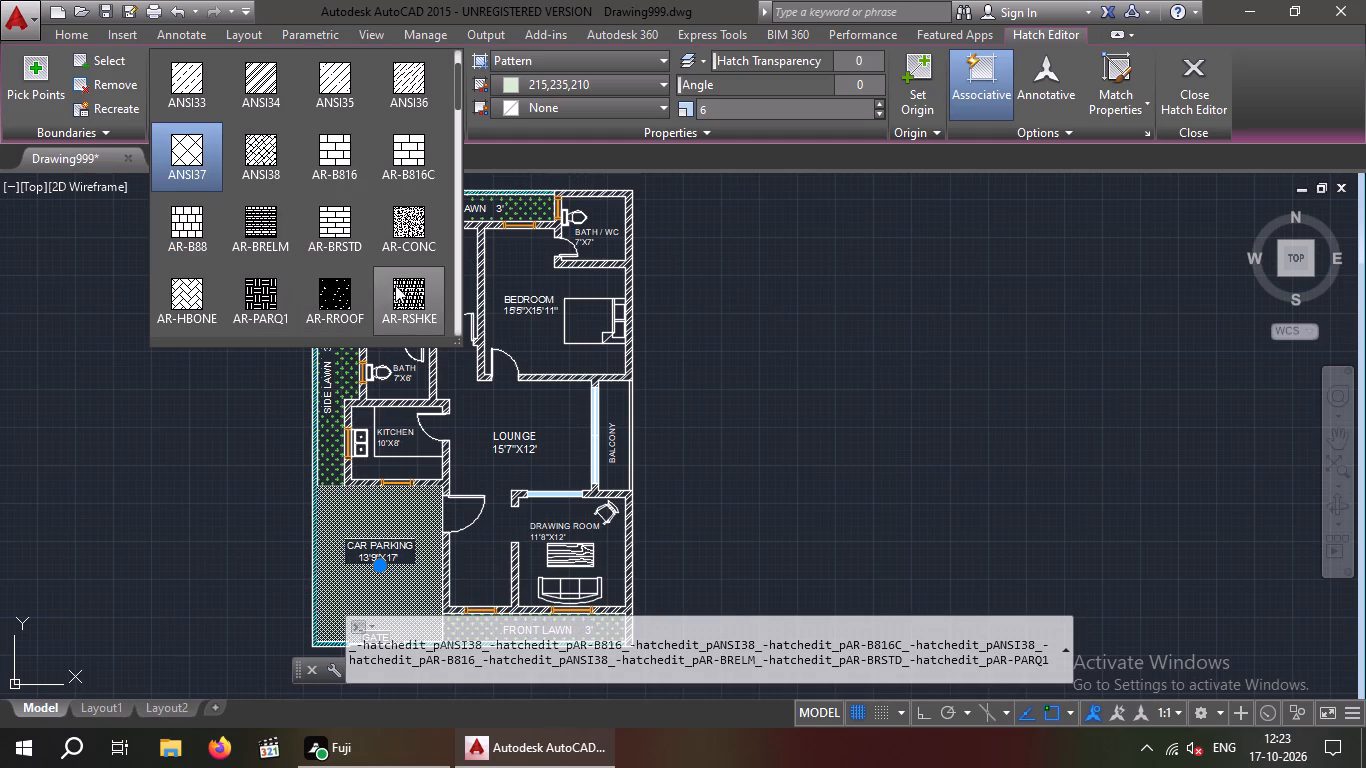
{"action": "right_click_drag", "start_coordinate": [395, 285], "coordinate": [328, 268]}
{"action": "scroll", "coordinate": [328, 268], "scroll_direction": "down", "scroll_amount": 1}
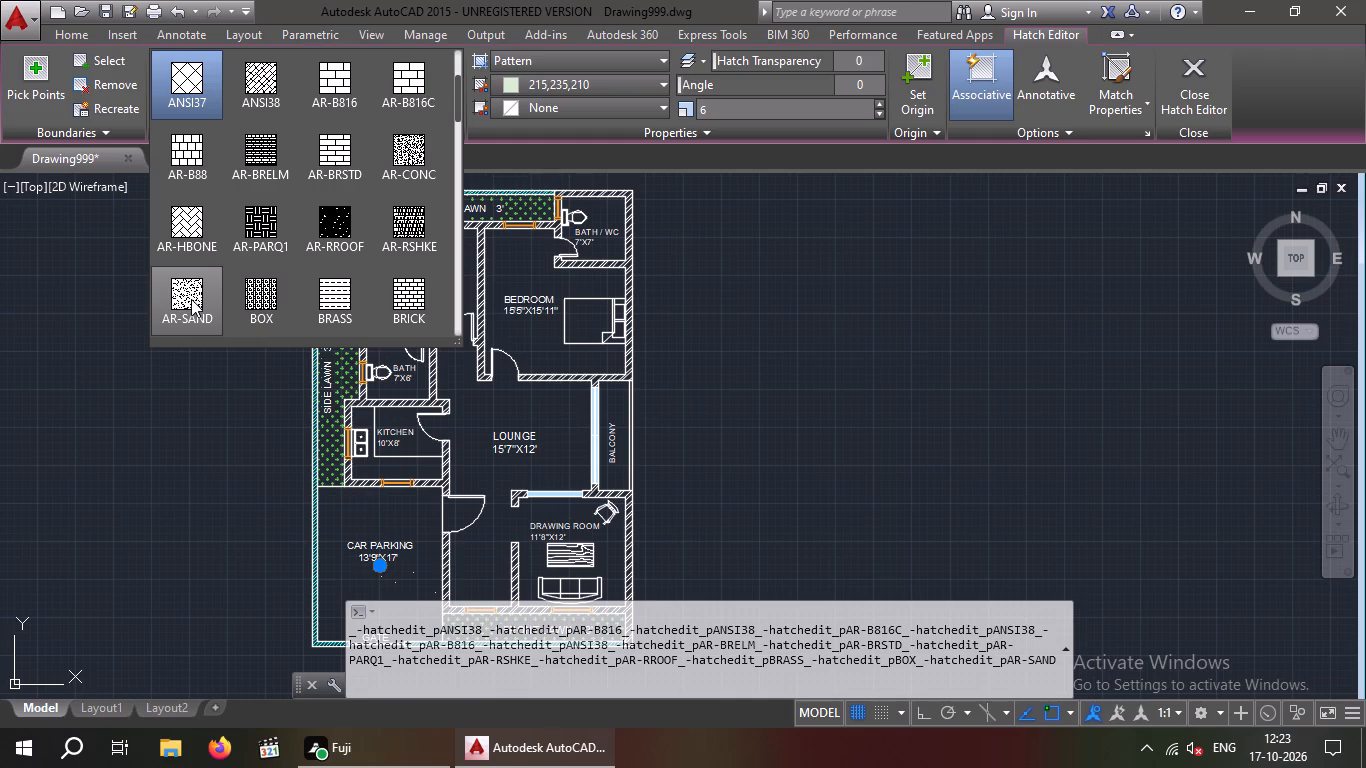
{"action": "scroll", "coordinate": [266, 289], "scroll_direction": "down", "scroll_amount": 1}
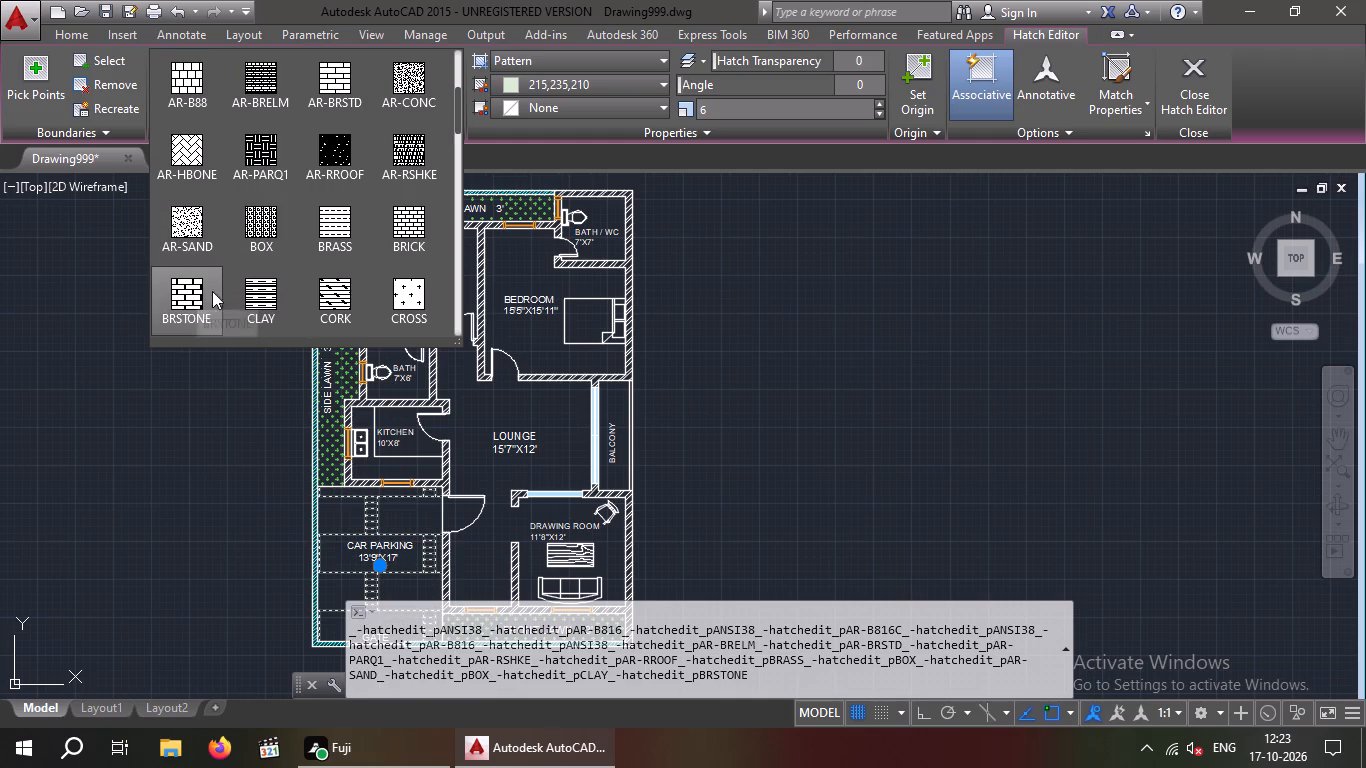
{"action": "scroll", "coordinate": [402, 290], "scroll_direction": "down", "scroll_amount": 2}
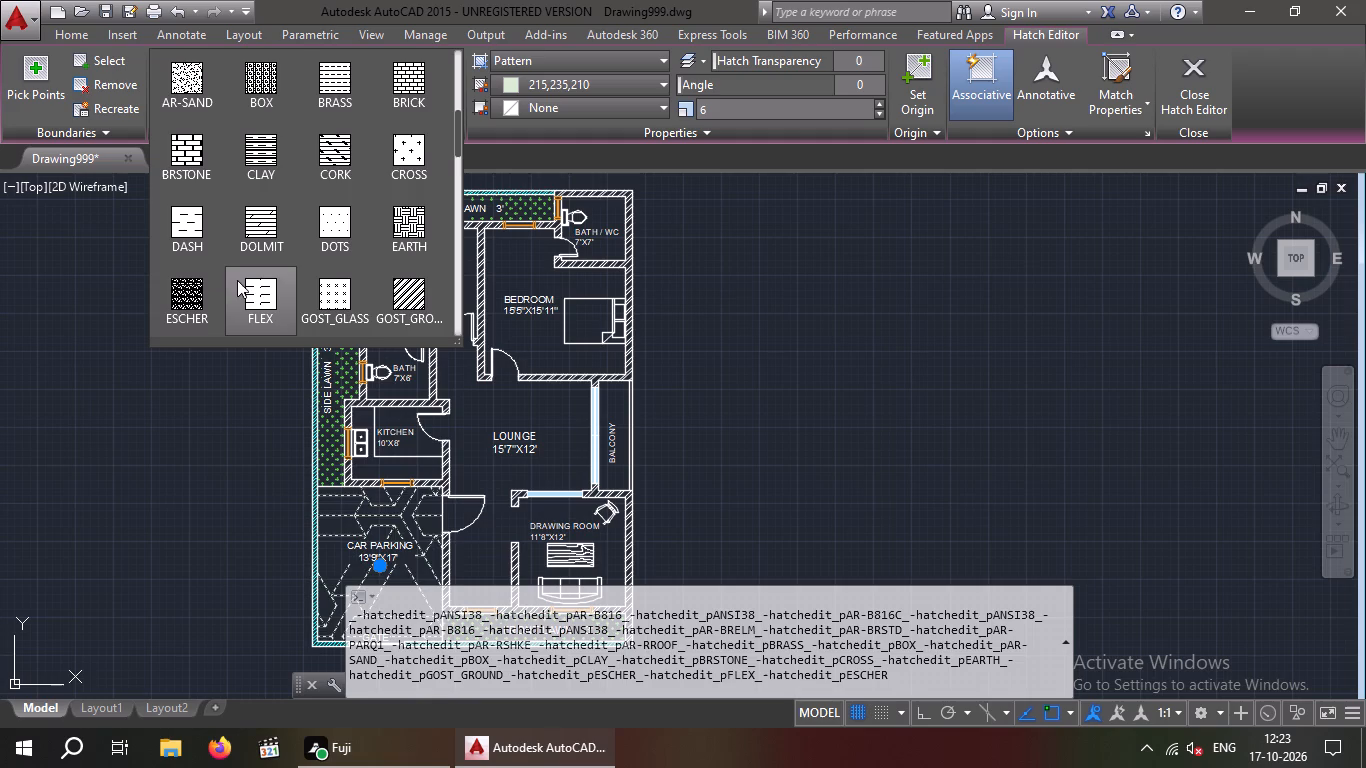
{"action": "scroll", "coordinate": [320, 285], "scroll_direction": "down", "scroll_amount": 2}
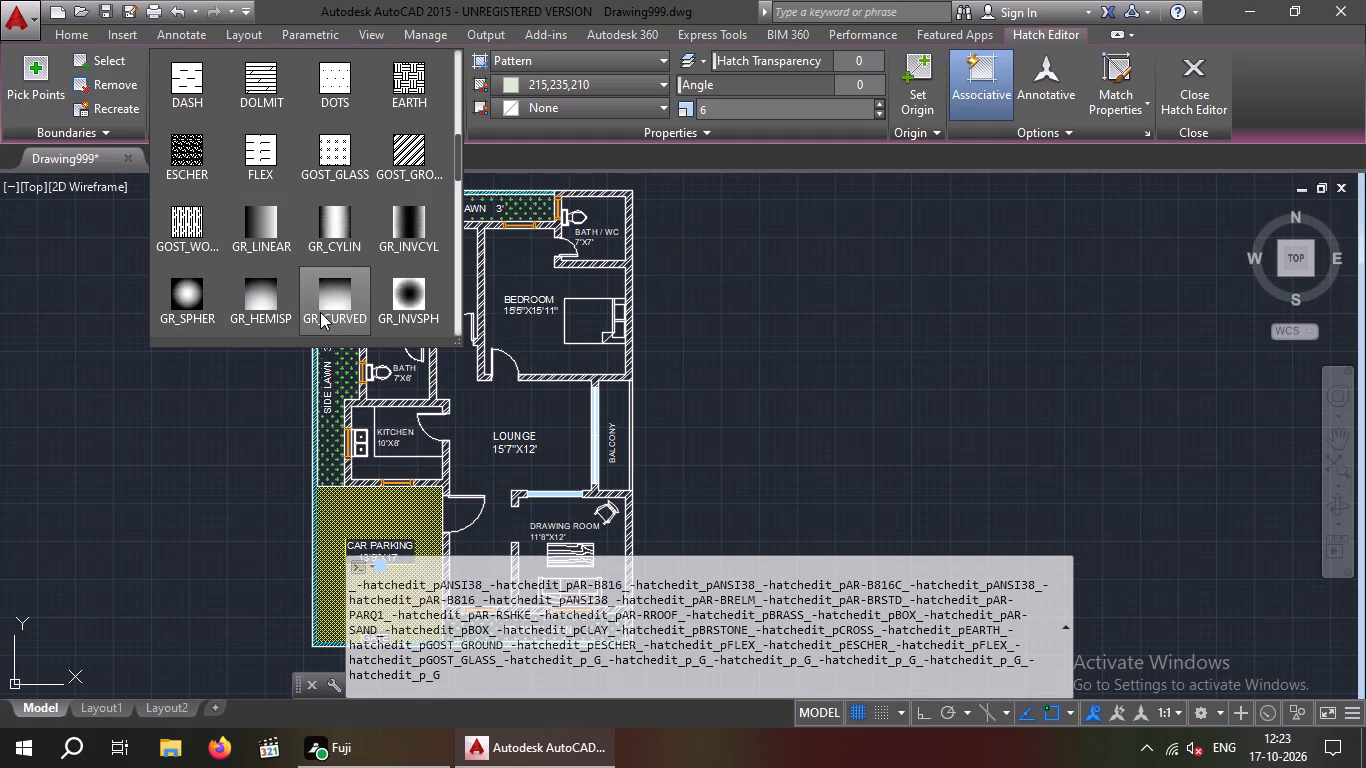
{"action": "scroll", "coordinate": [295, 280], "scroll_direction": "up", "scroll_amount": 3}
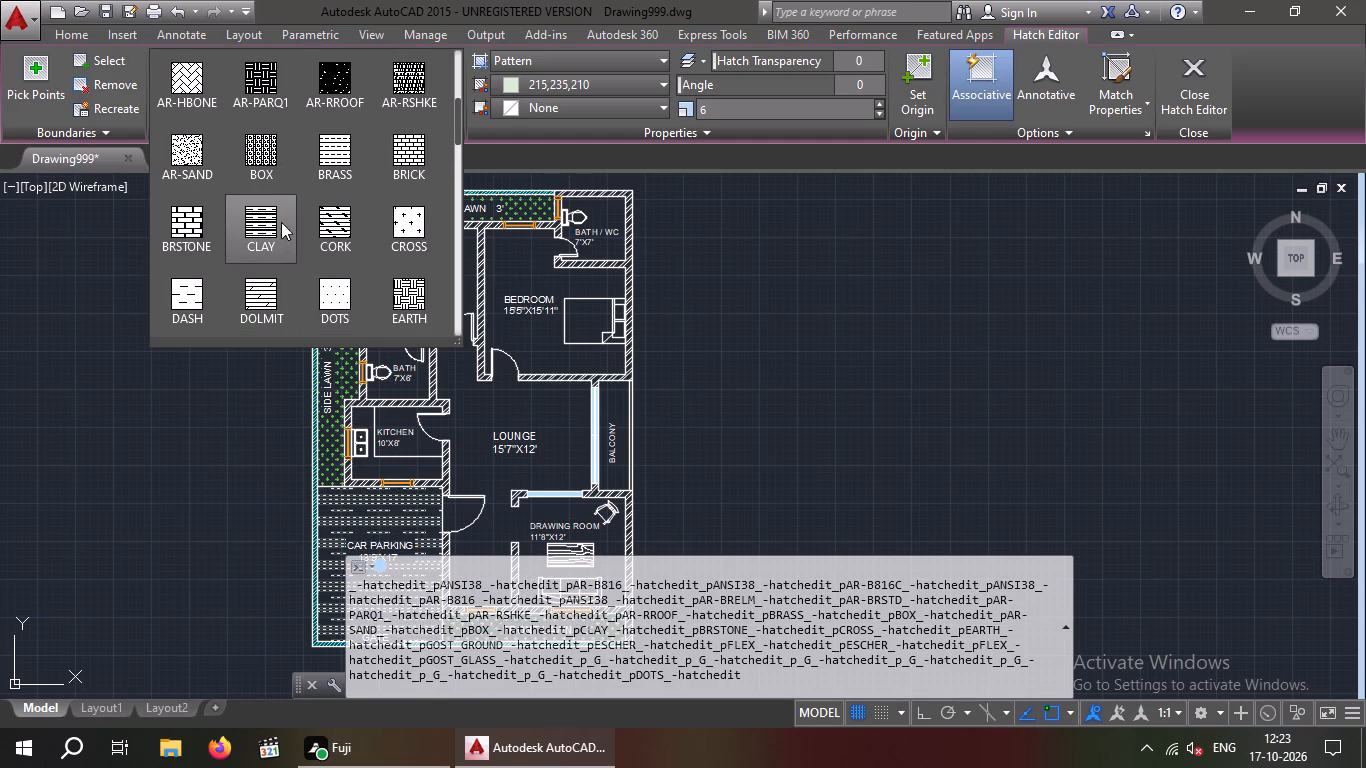
{"action": "scroll", "coordinate": [259, 157], "scroll_direction": "up", "scroll_amount": 1}
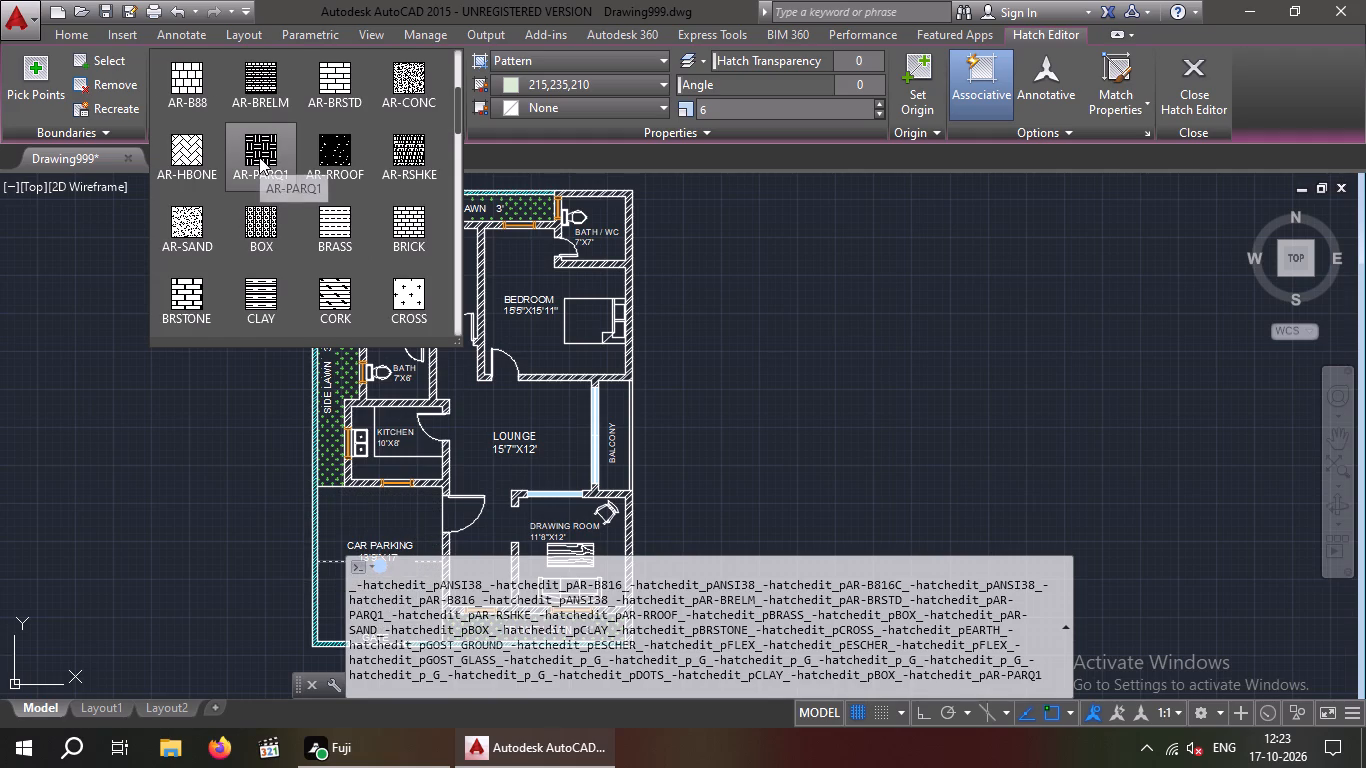
{"action": "scroll", "coordinate": [259, 157], "scroll_direction": "up", "scroll_amount": 1}
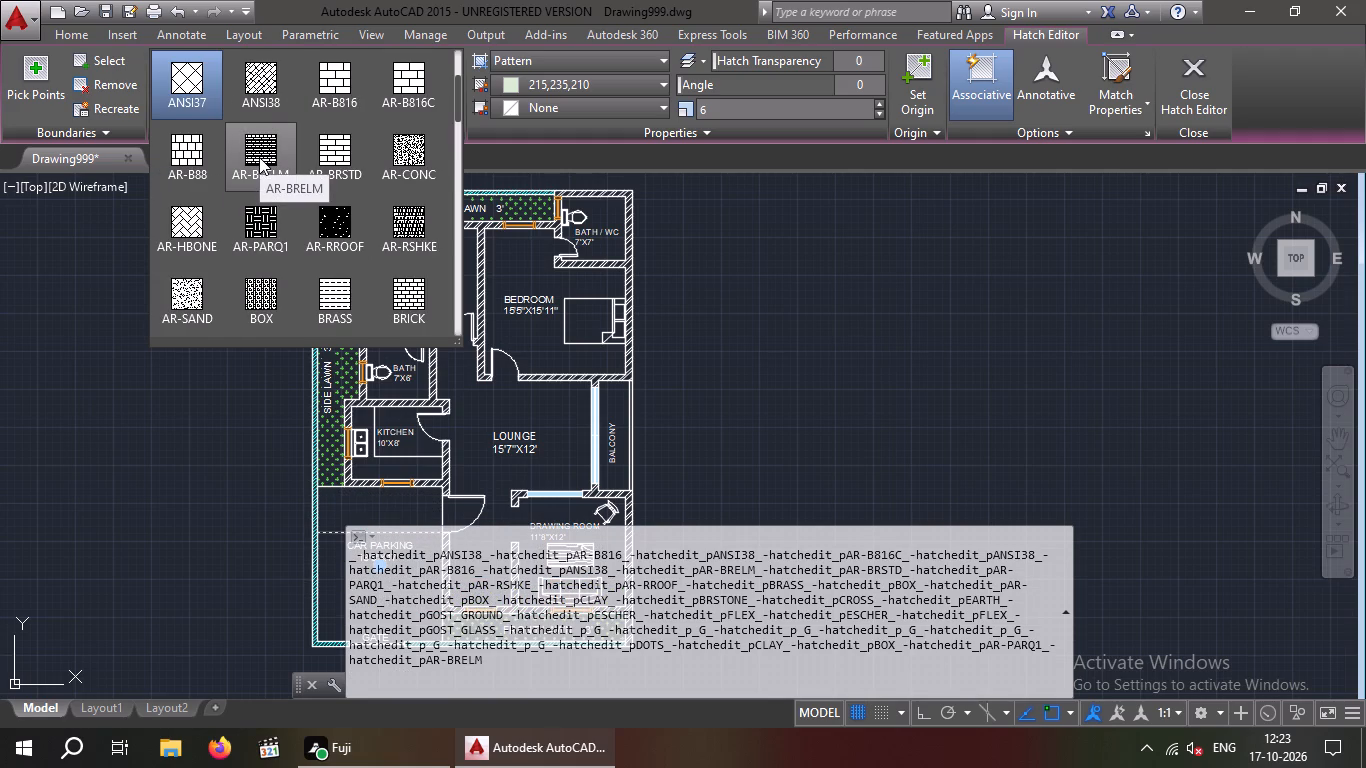
{"action": "scroll", "coordinate": [259, 157], "scroll_direction": "up", "scroll_amount": 1}
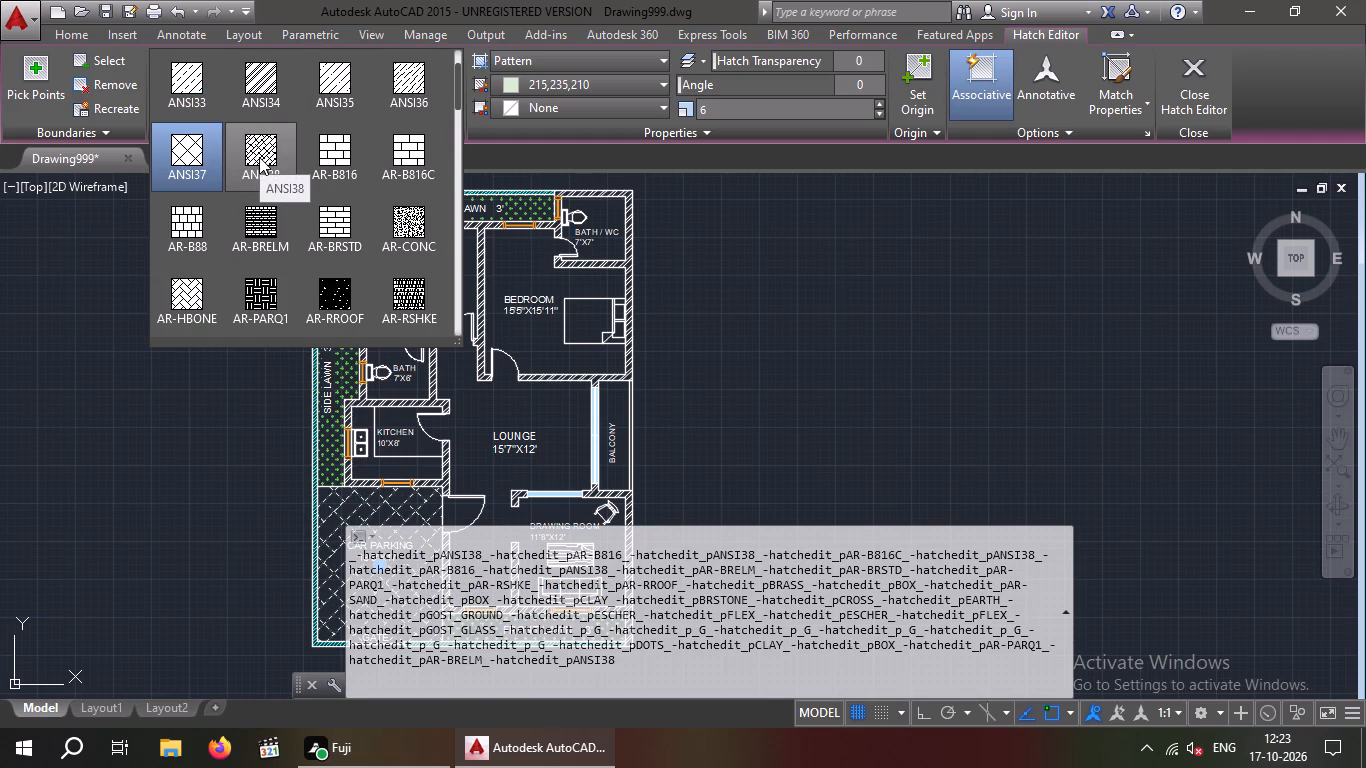
{"action": "left_click", "coordinate": [259, 157]}
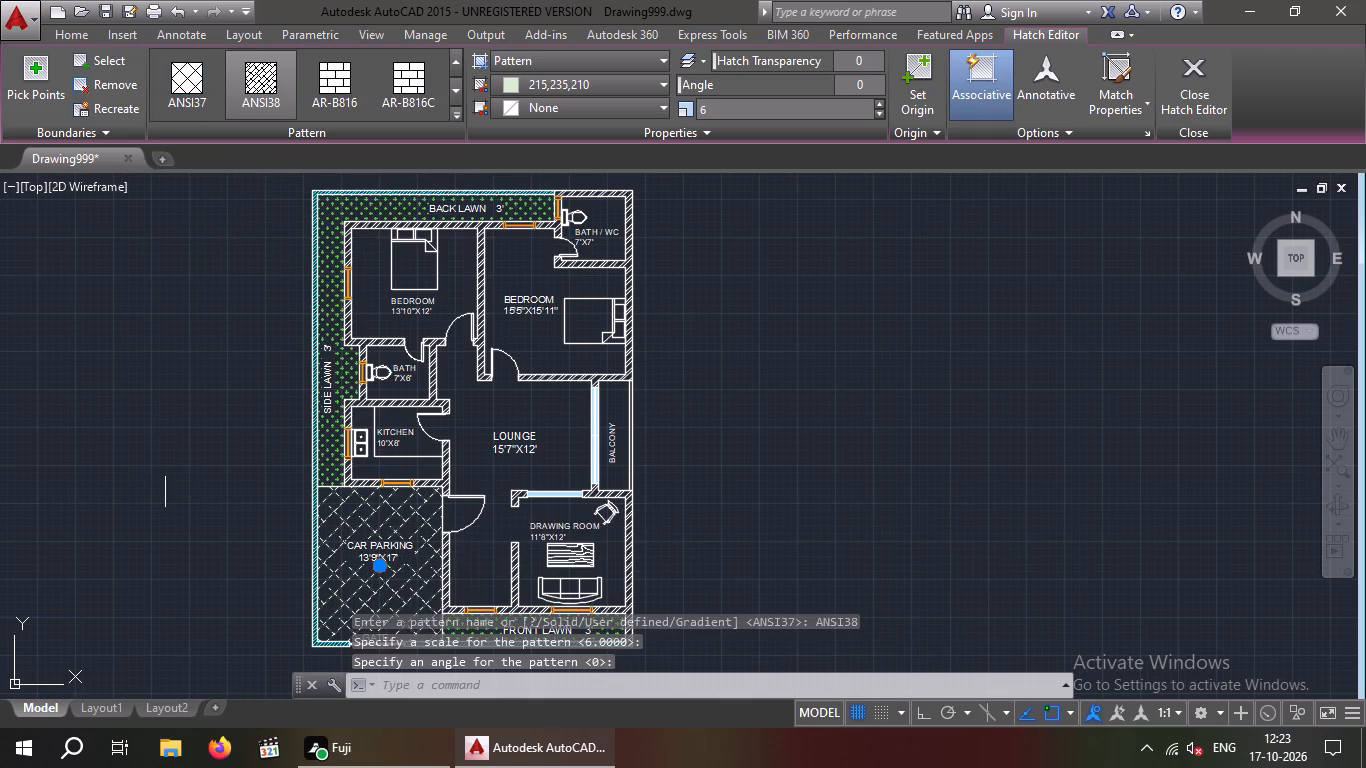
{"action": "key", "text": "Escape"}
{"action": "key", "text": "Escape"}
Examine the car parking floor hatch close up and against the rest of the plan.
{"action": "middle_click_drag", "start_coordinate": [171, 539], "coordinate": [197, 504]}
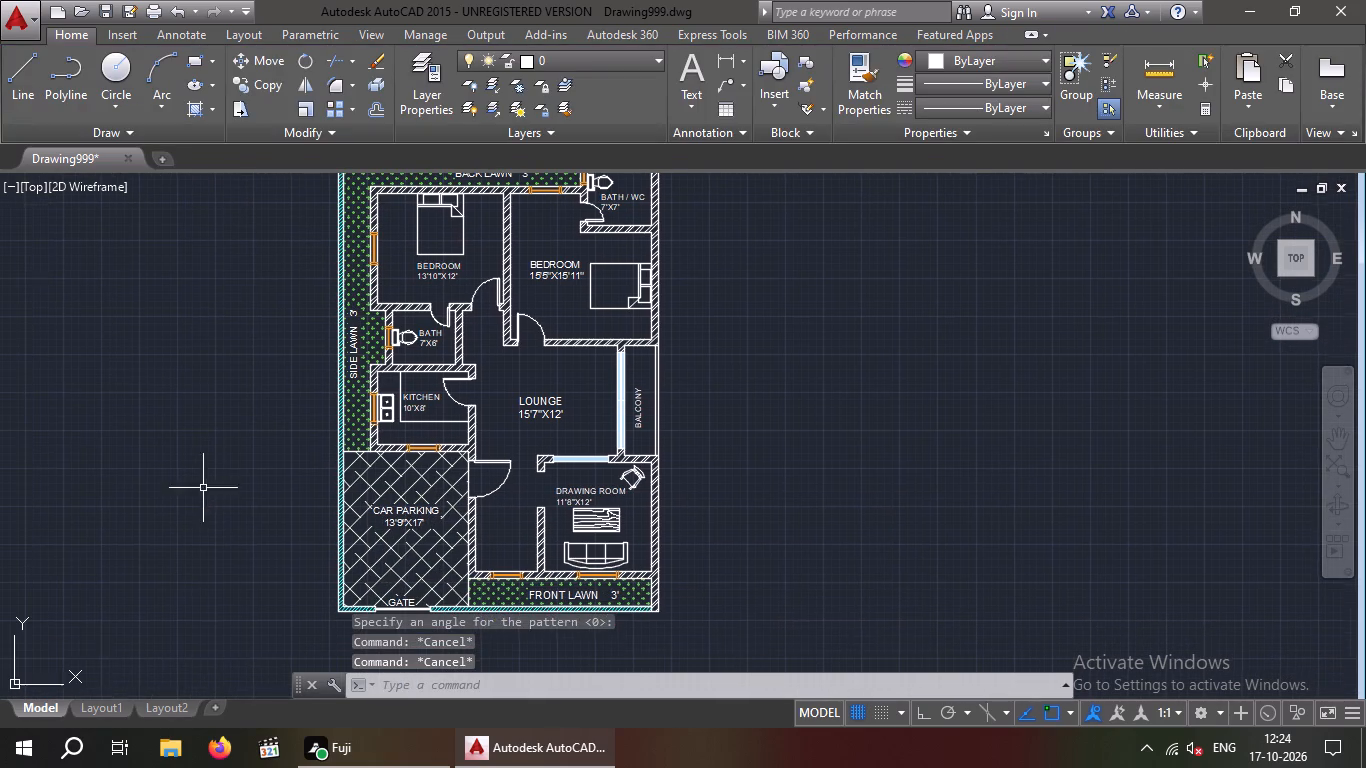
{"action": "left_click", "coordinate": [420, 561]}
{"action": "key", "text": "Escape"}
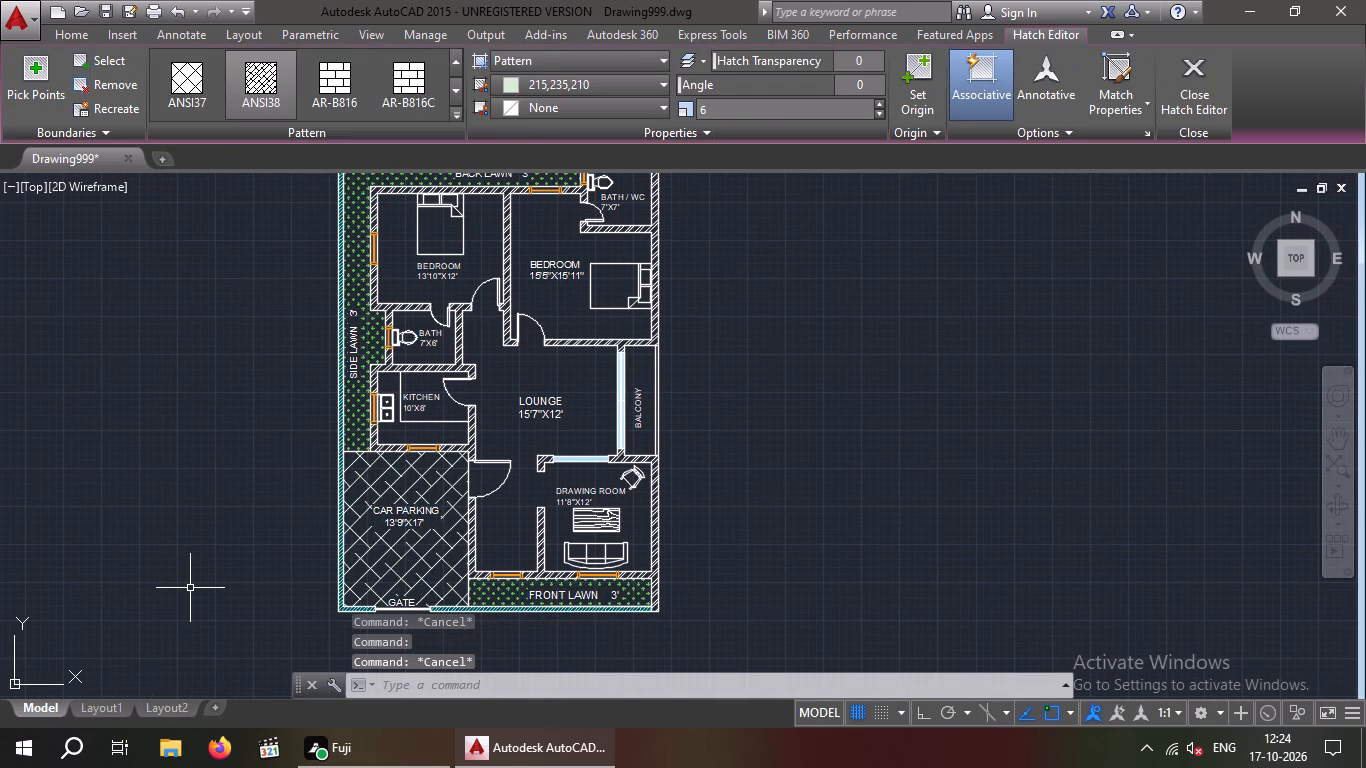
{"action": "middle_click_drag", "start_coordinate": [189, 584], "coordinate": [203, 550]}
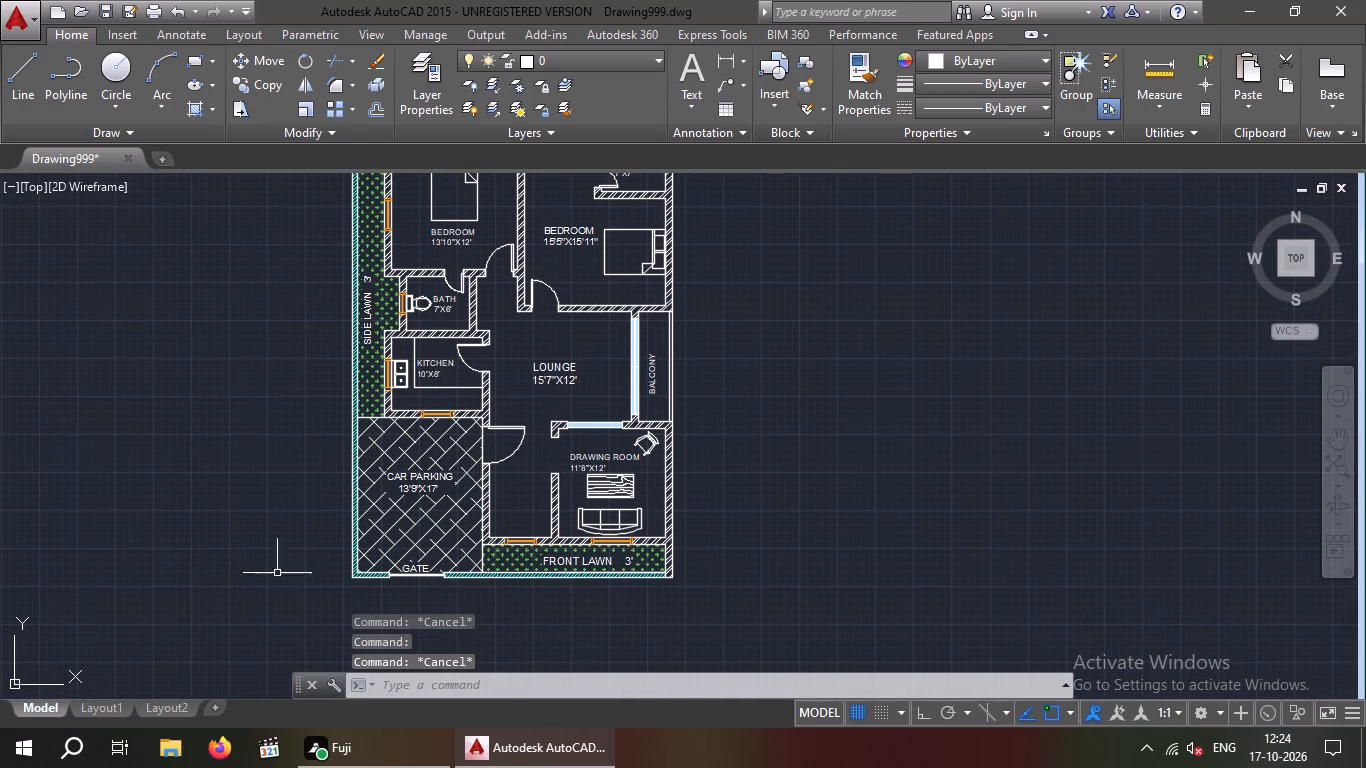
{"action": "scroll", "coordinate": [409, 536], "scroll_direction": "up", "scroll_amount": 3}
{"action": "scroll", "coordinate": [412, 539], "scroll_direction": "down", "scroll_amount": 1}
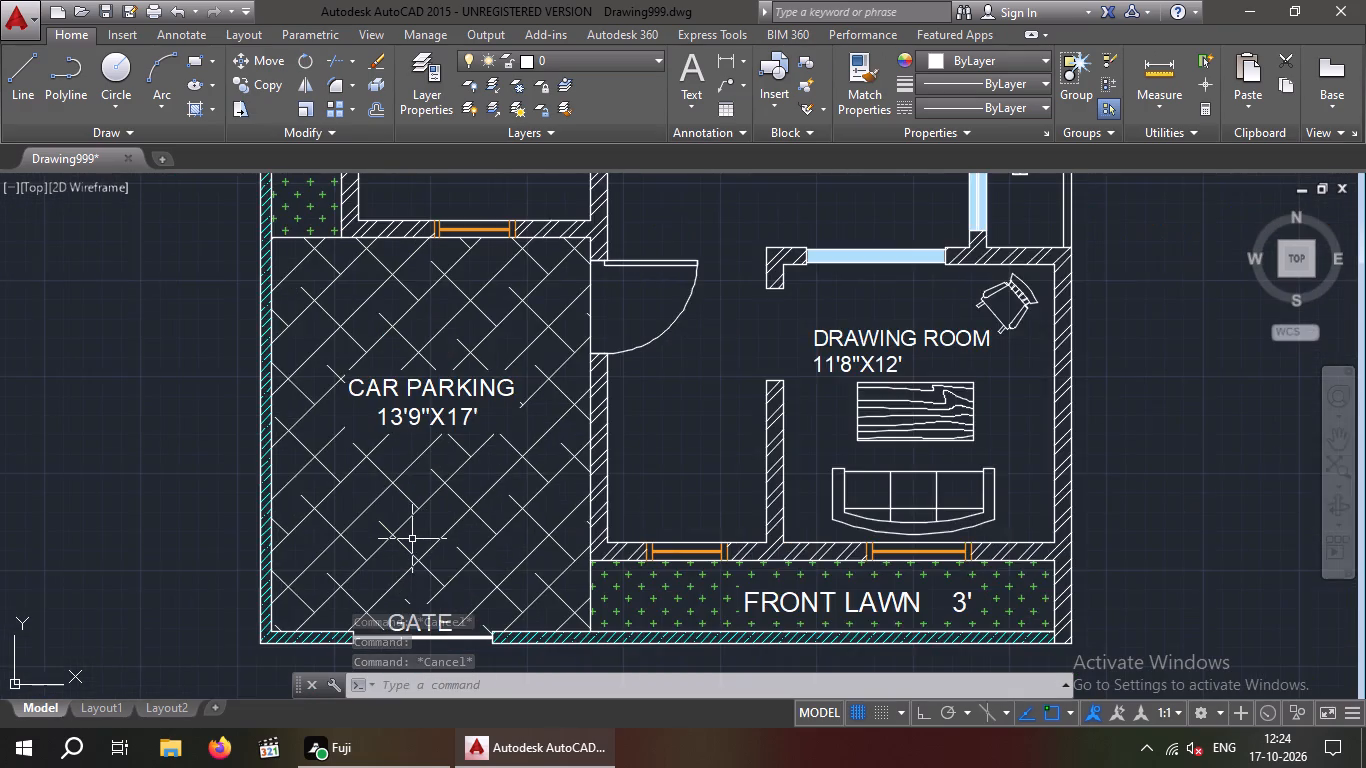
{"action": "scroll", "coordinate": [412, 539], "scroll_direction": "down", "scroll_amount": 2}
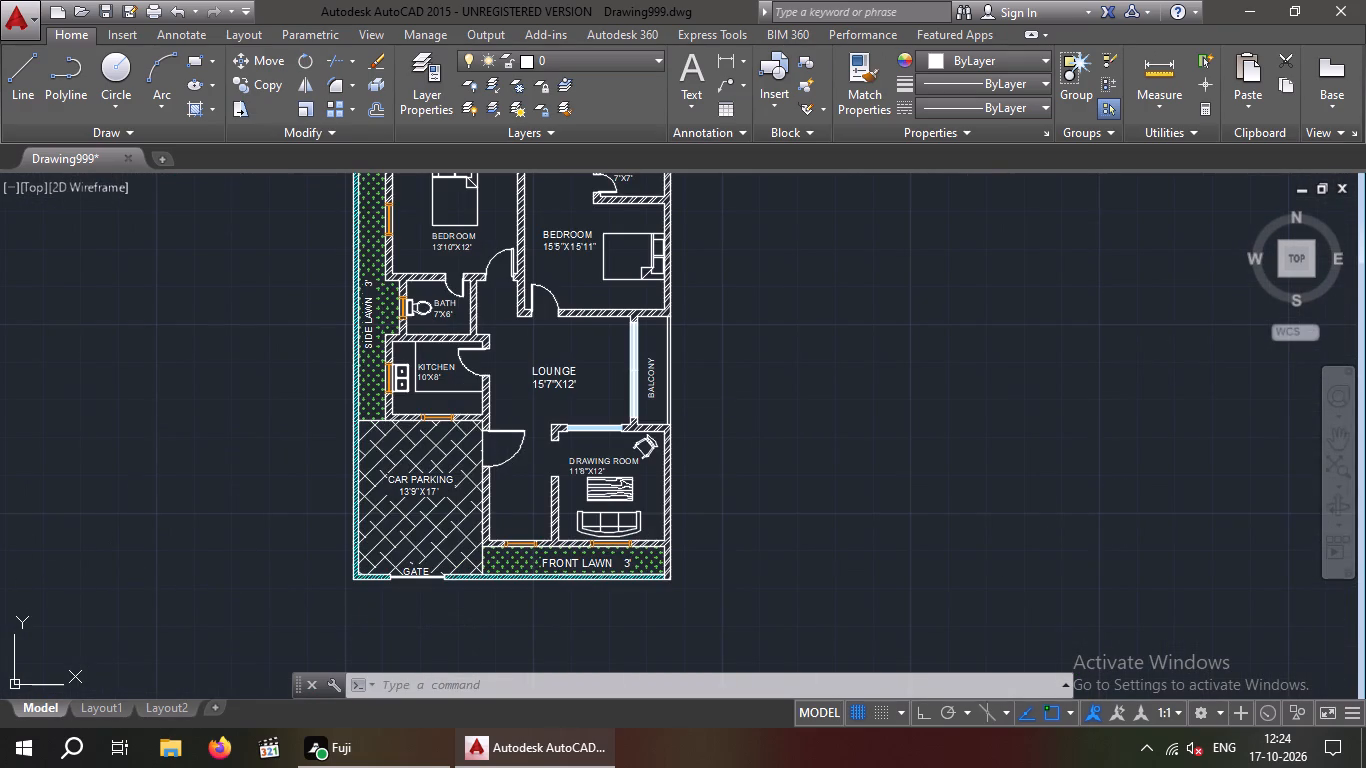
{"action": "key", "text": "Escape"}
{"action": "key", "text": "Escape"}
{"action": "right_click", "coordinate": [87, 573]}
{"action": "right_click_drag", "start_coordinate": [87, 573], "coordinate": [282, 546]}
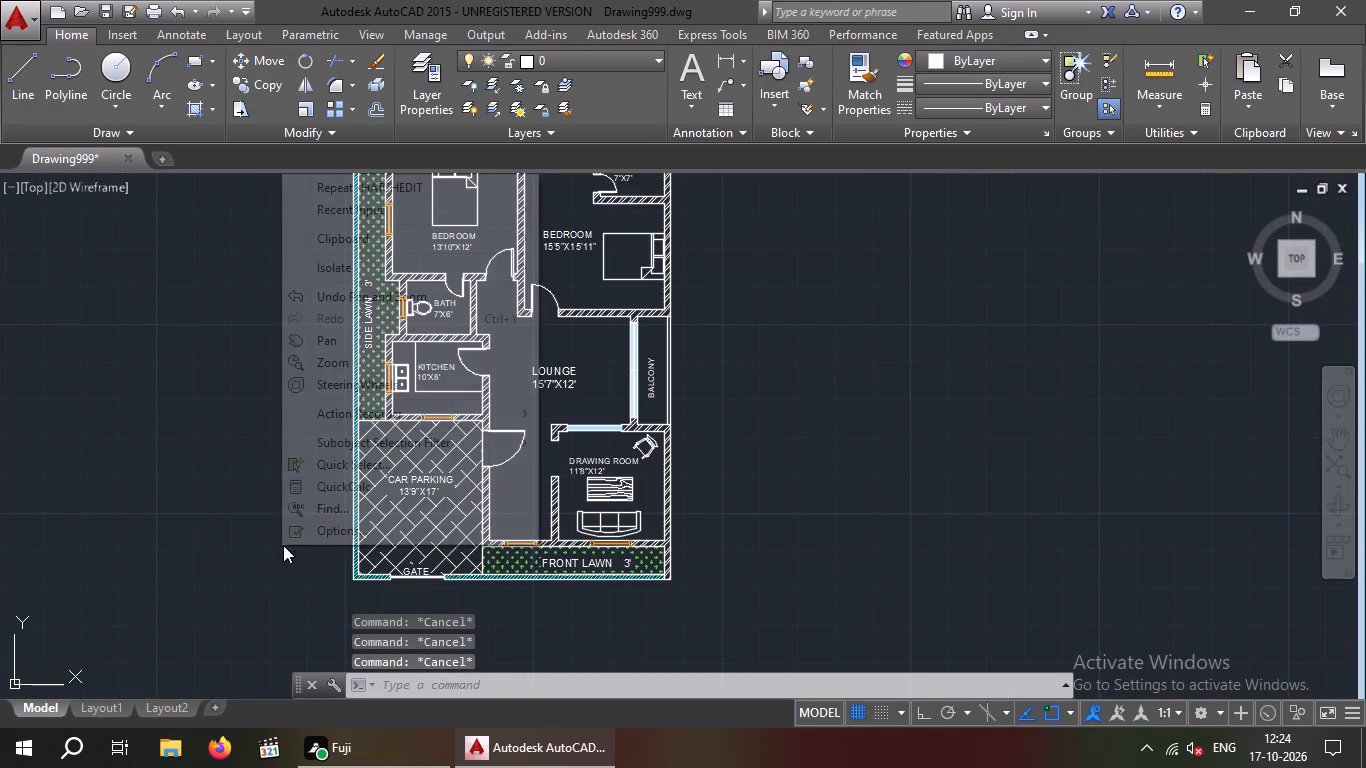
{"action": "middle_click_drag", "start_coordinate": [283, 544], "coordinate": [205, 560]}
{"action": "key", "text": "Escape"}
{"action": "key", "text": "Escape"}
{"action": "key", "text": "Escape"}
Draw a rectangle around the LOUNGE room name and its 15'7"X12' size text.
{"action": "middle_click_drag", "start_coordinate": [213, 551], "coordinate": [169, 574]}
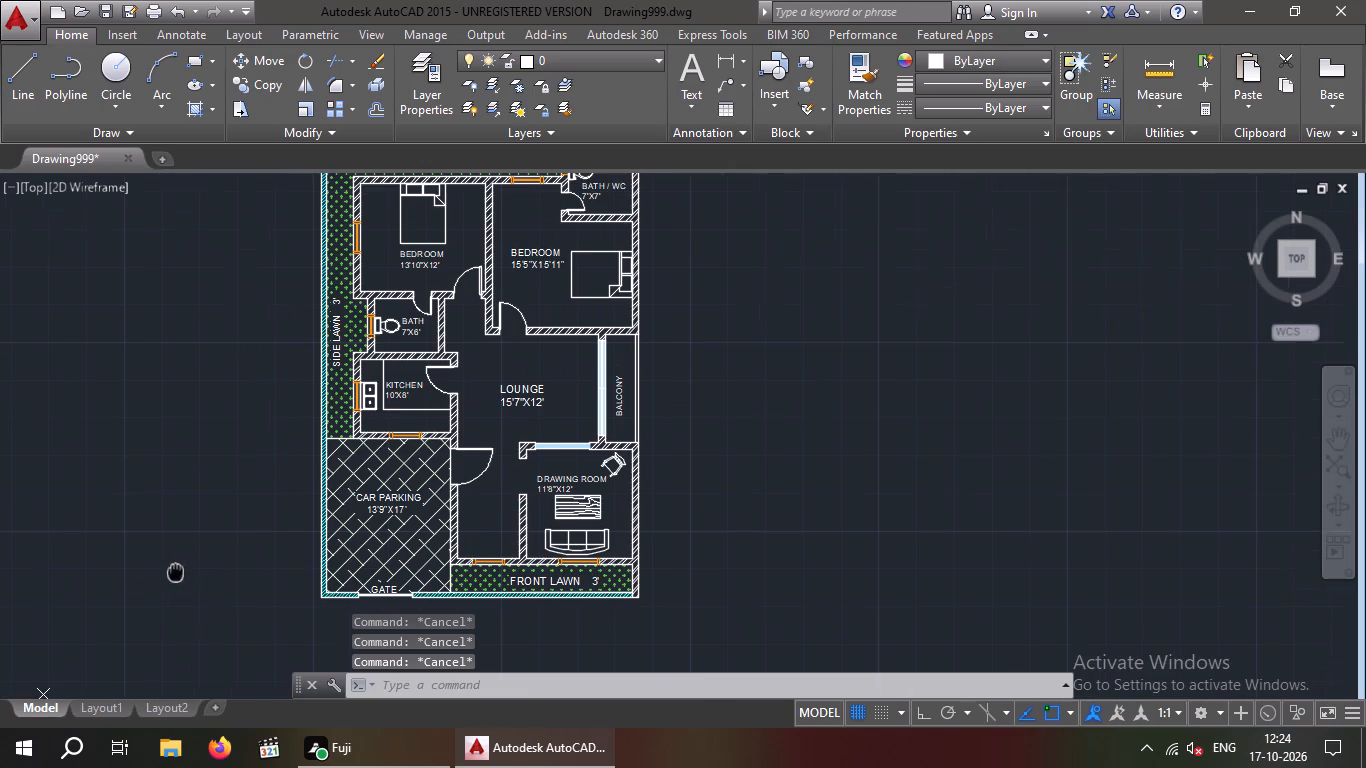
{"action": "middle_click_drag", "start_coordinate": [169, 574], "coordinate": [158, 579]}
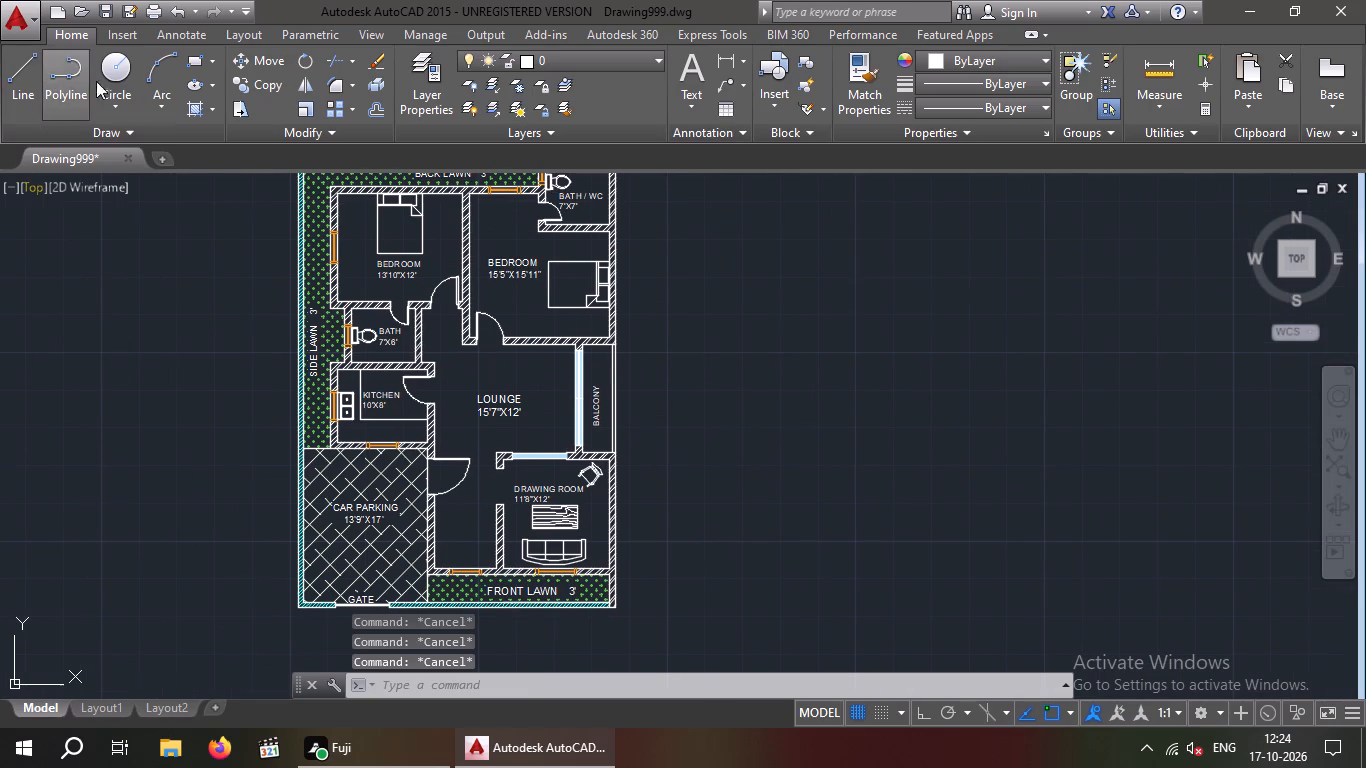
{"action": "left_click", "coordinate": [194, 58]}
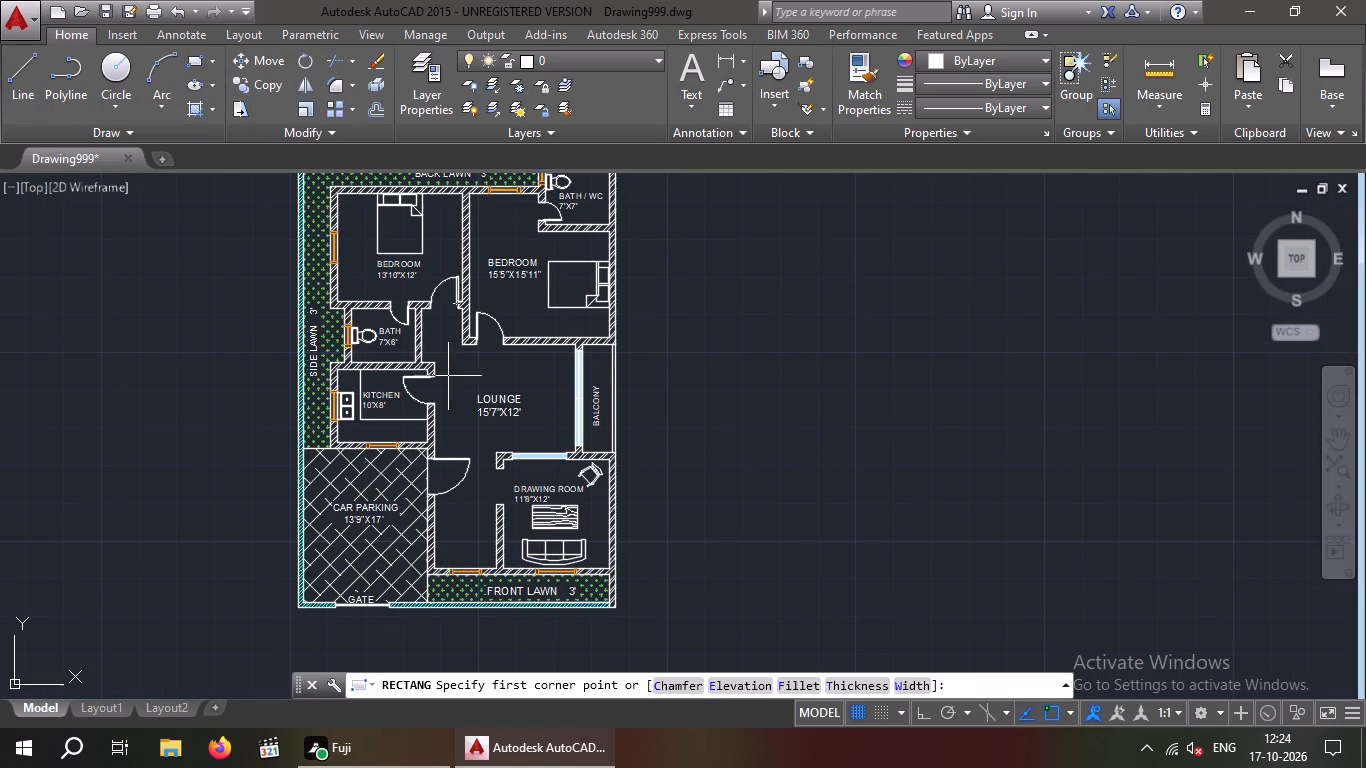
{"action": "scroll", "coordinate": [461, 405], "scroll_direction": "up", "scroll_amount": 1}
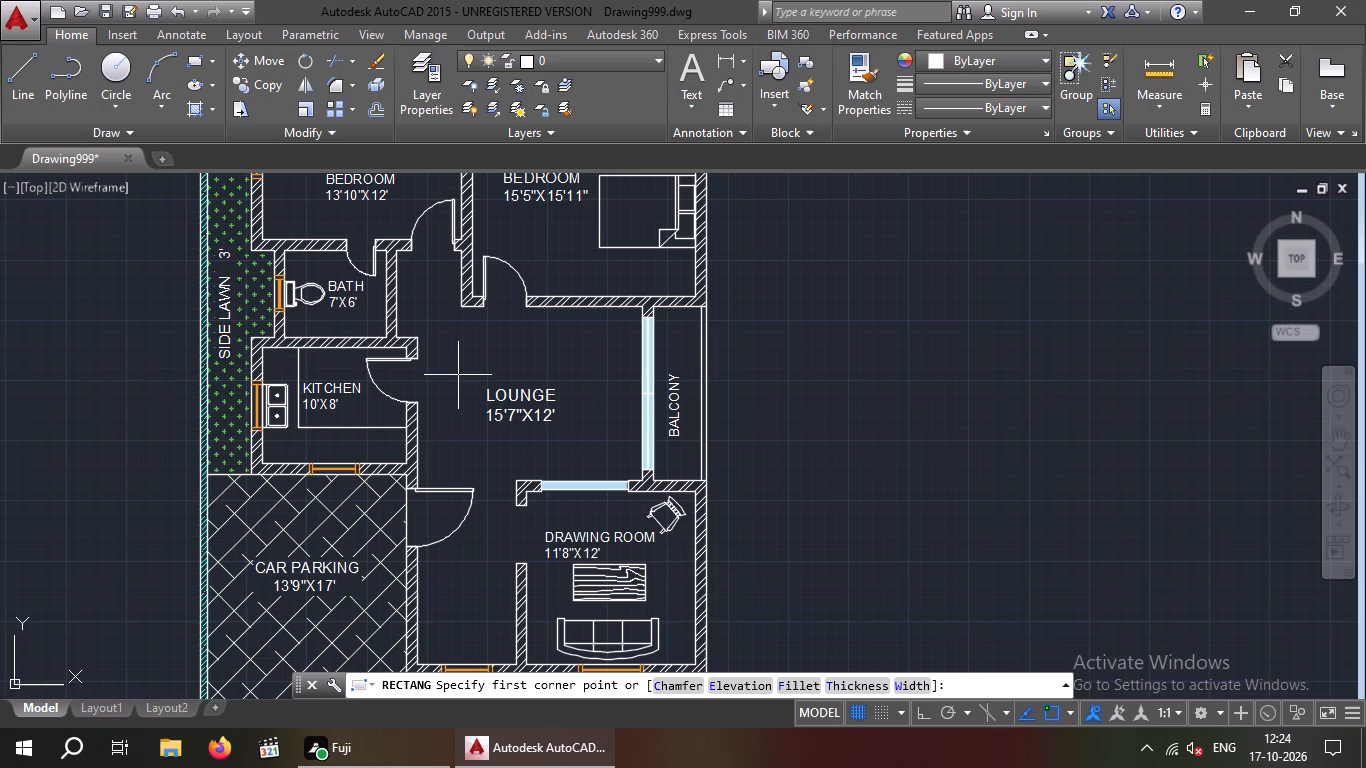
{"action": "left_click", "coordinate": [458, 375]}
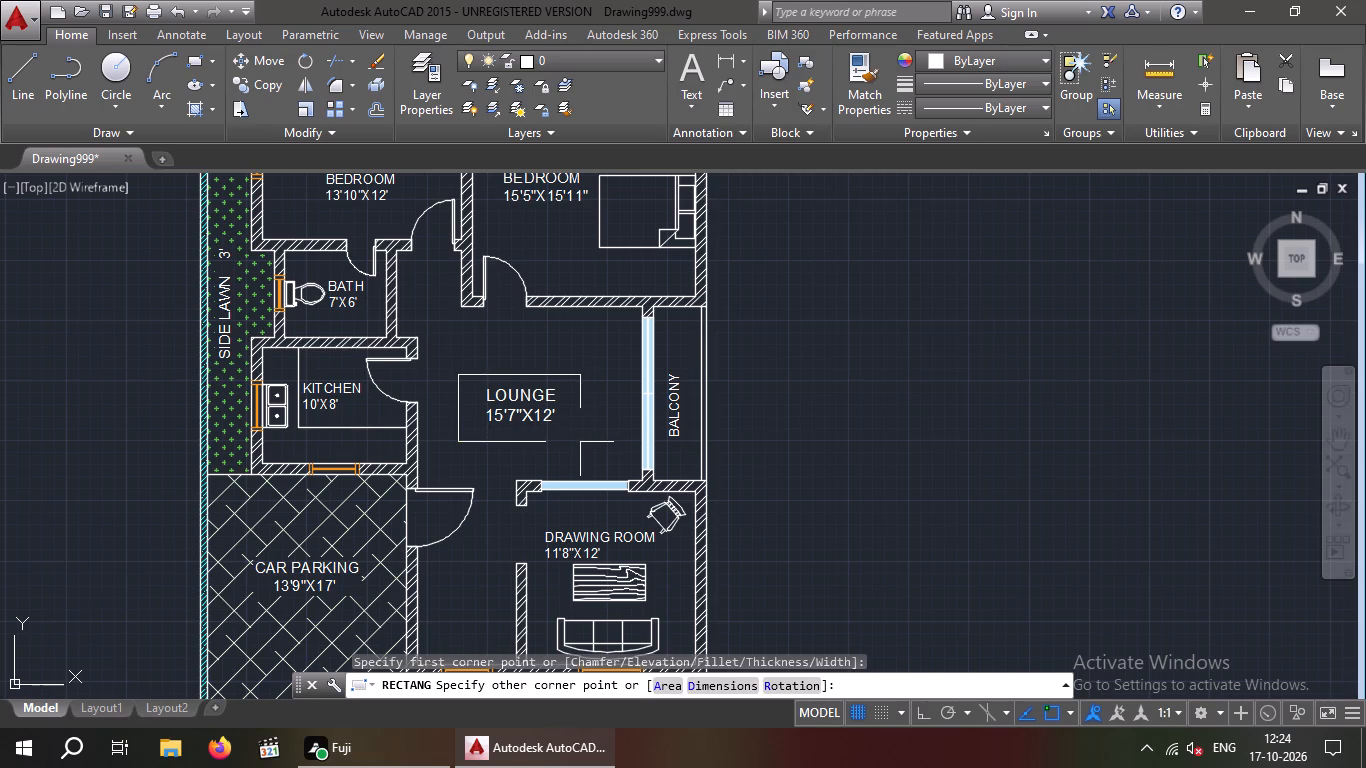
{"action": "left_click", "coordinate": [582, 441]}
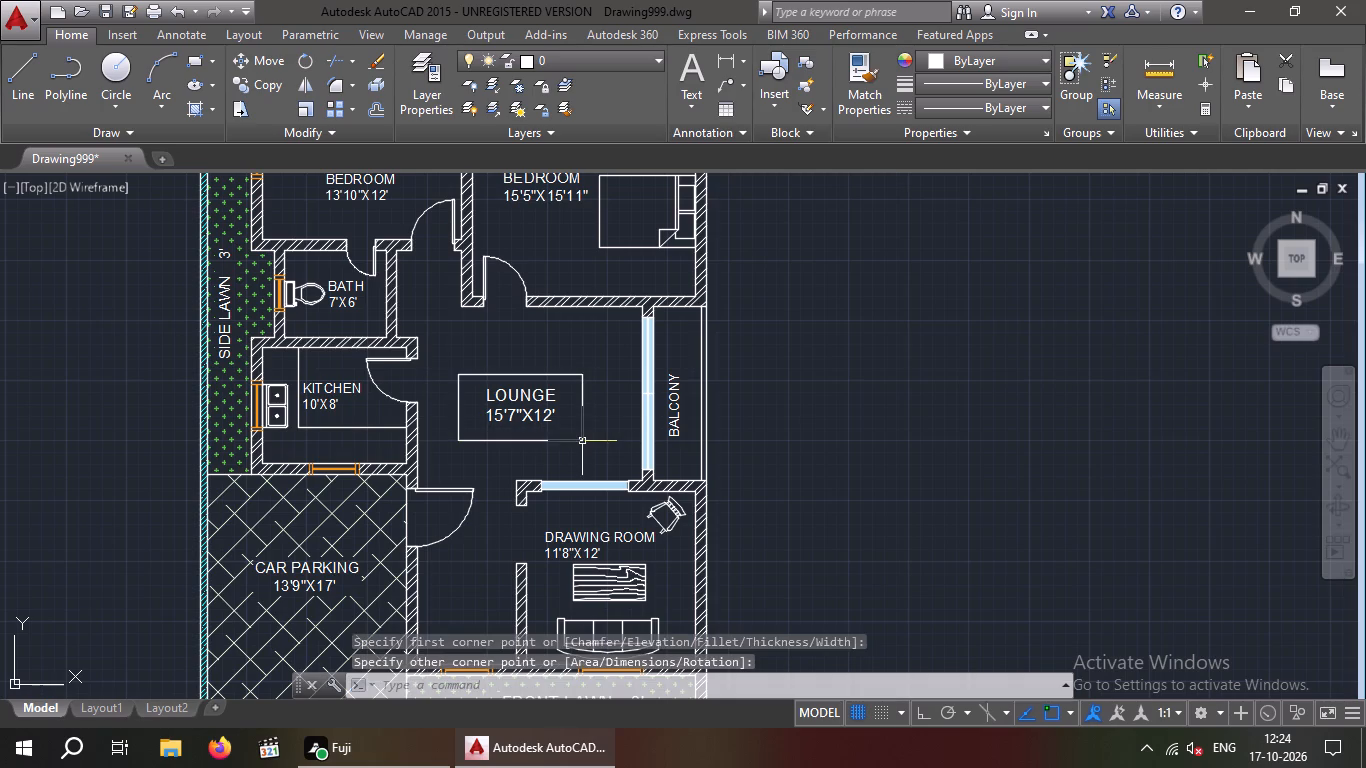
{"action": "key", "text": "Escape"}
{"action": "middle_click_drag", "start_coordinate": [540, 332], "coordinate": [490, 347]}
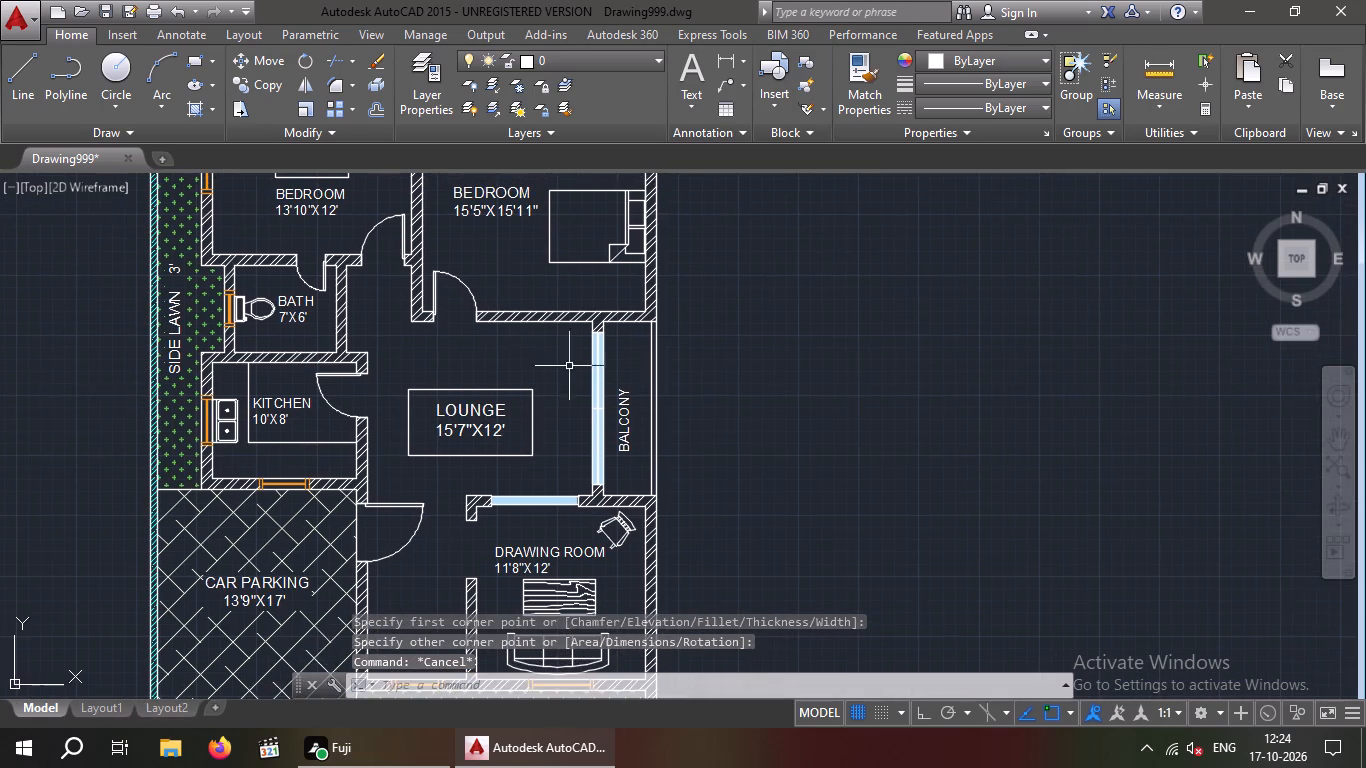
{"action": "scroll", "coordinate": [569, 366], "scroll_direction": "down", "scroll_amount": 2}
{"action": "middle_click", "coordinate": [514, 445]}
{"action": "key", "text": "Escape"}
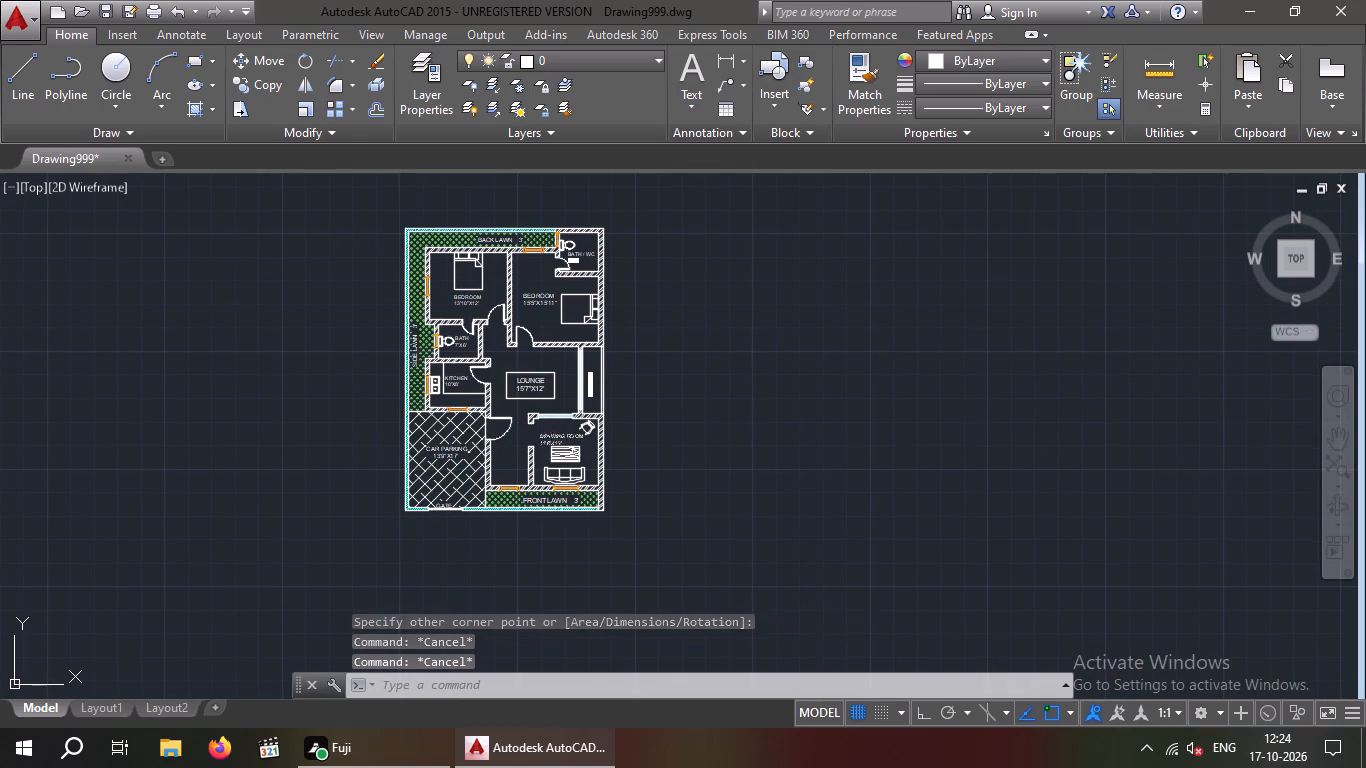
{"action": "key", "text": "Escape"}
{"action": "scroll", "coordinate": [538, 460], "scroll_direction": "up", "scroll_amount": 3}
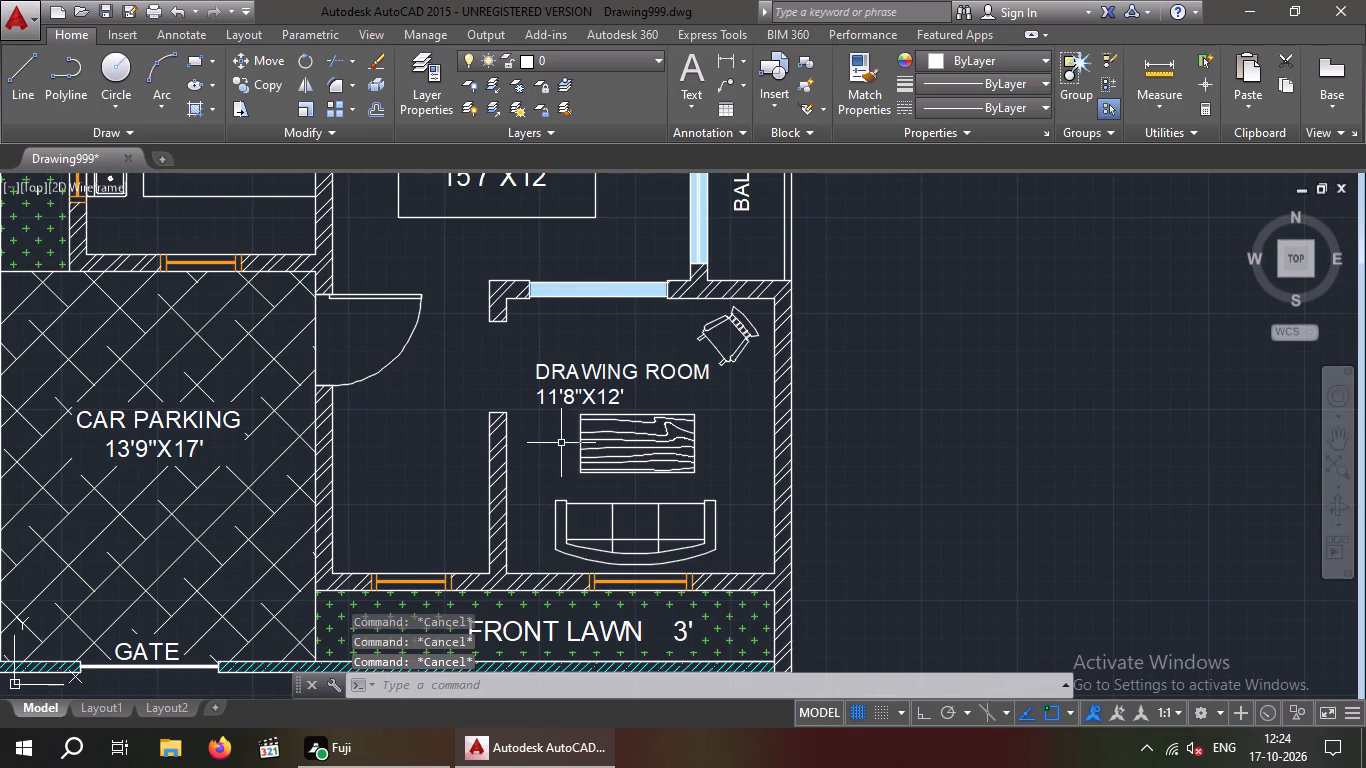
Save the floor plan drawing under its existing name.
{"action": "scroll", "coordinate": [526, 412], "scroll_direction": "down", "scroll_amount": 2}
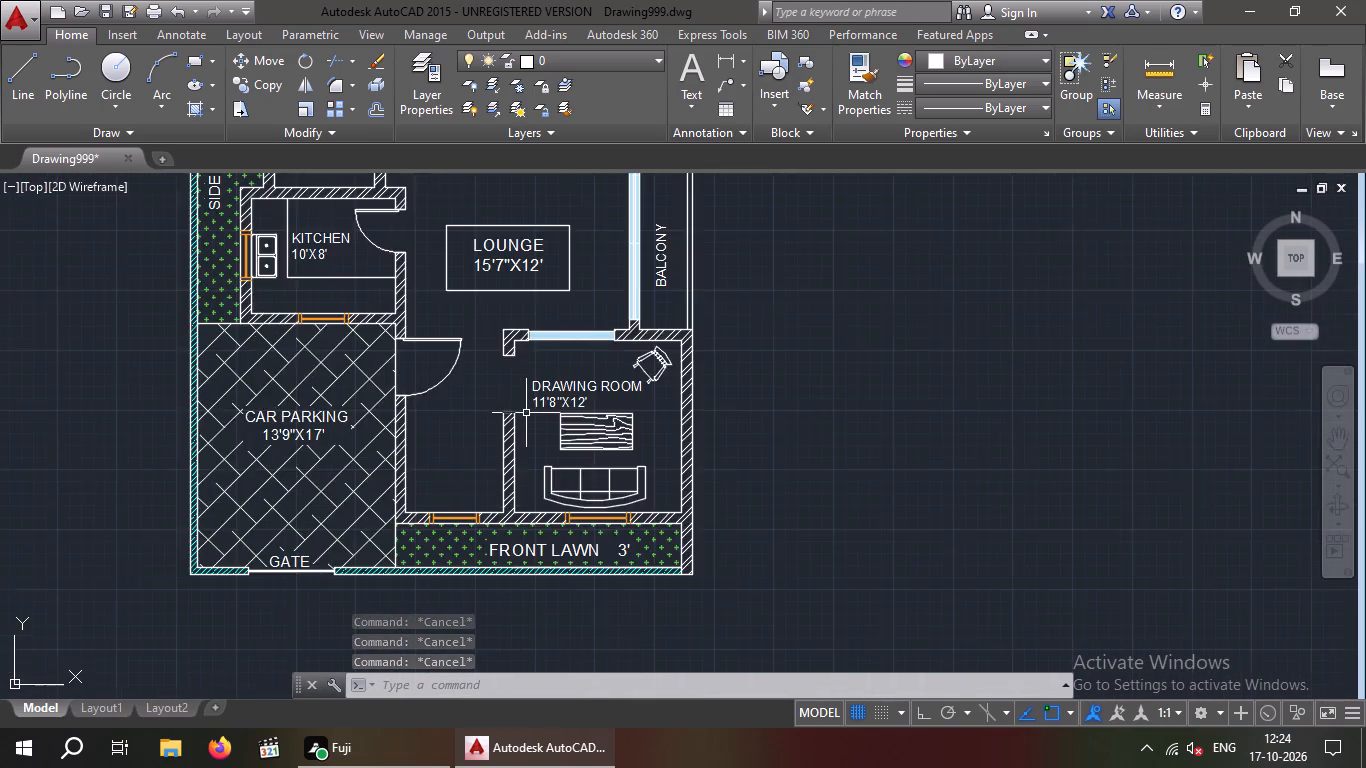
{"action": "middle_click_drag", "start_coordinate": [728, 404], "coordinate": [718, 485]}
{"action": "right_click", "coordinate": [718, 485]}
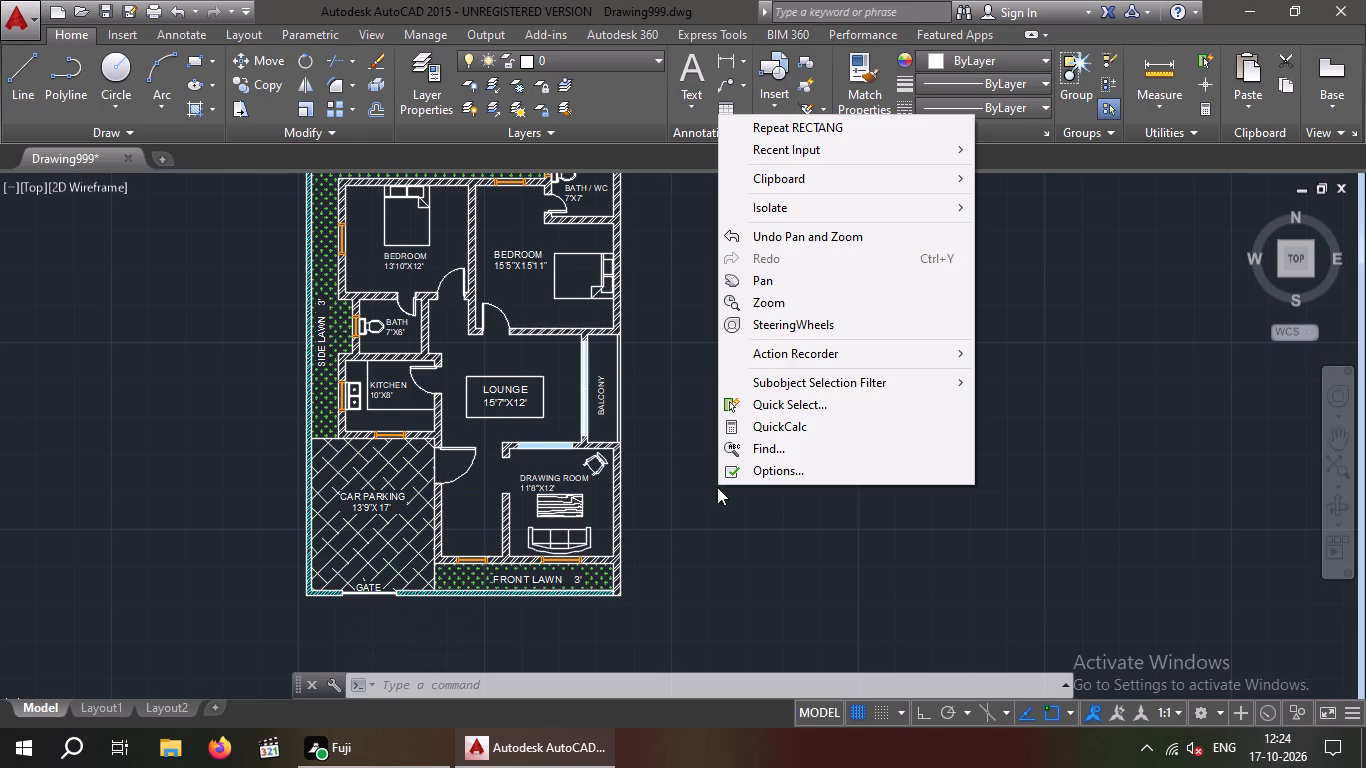
{"action": "key", "text": "ctrl+s"}
{"action": "key", "text": "Escape"}
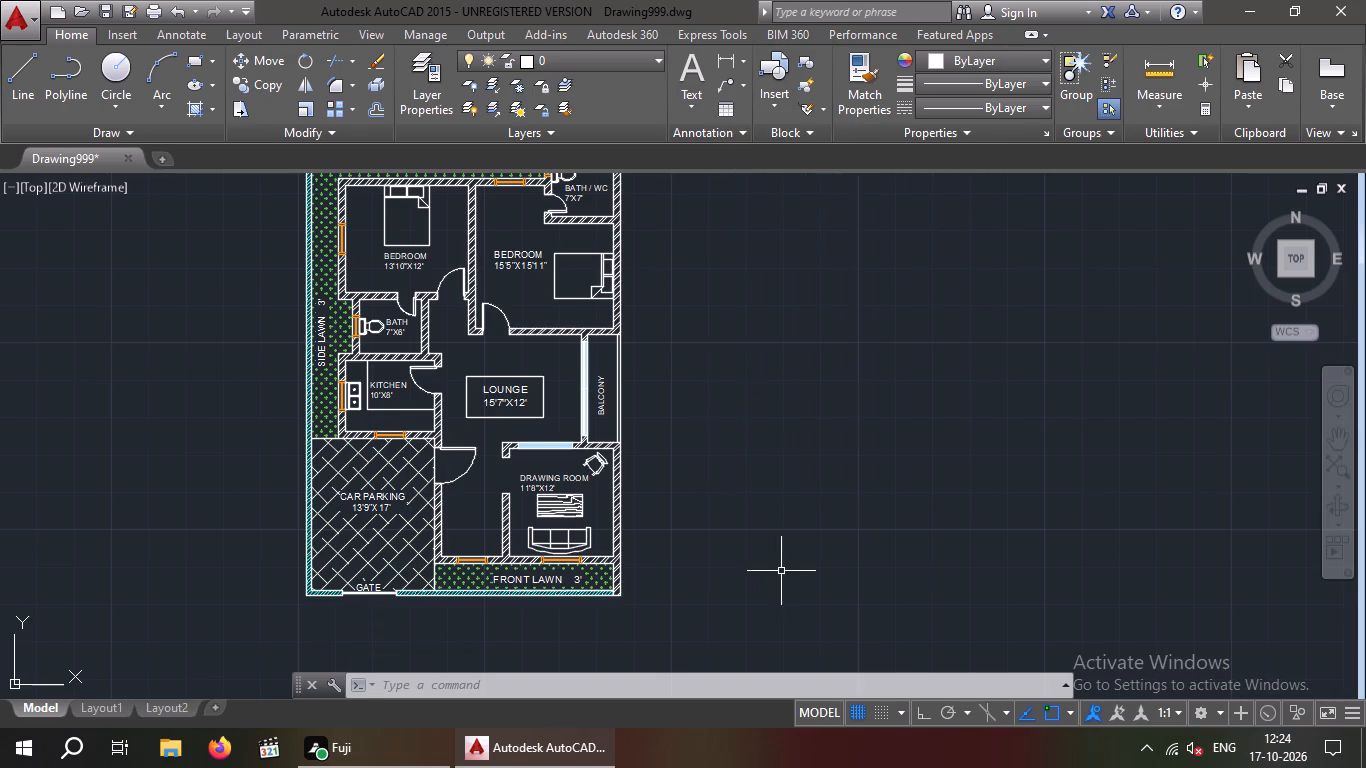
{"action": "key", "text": "ctrl+s"}
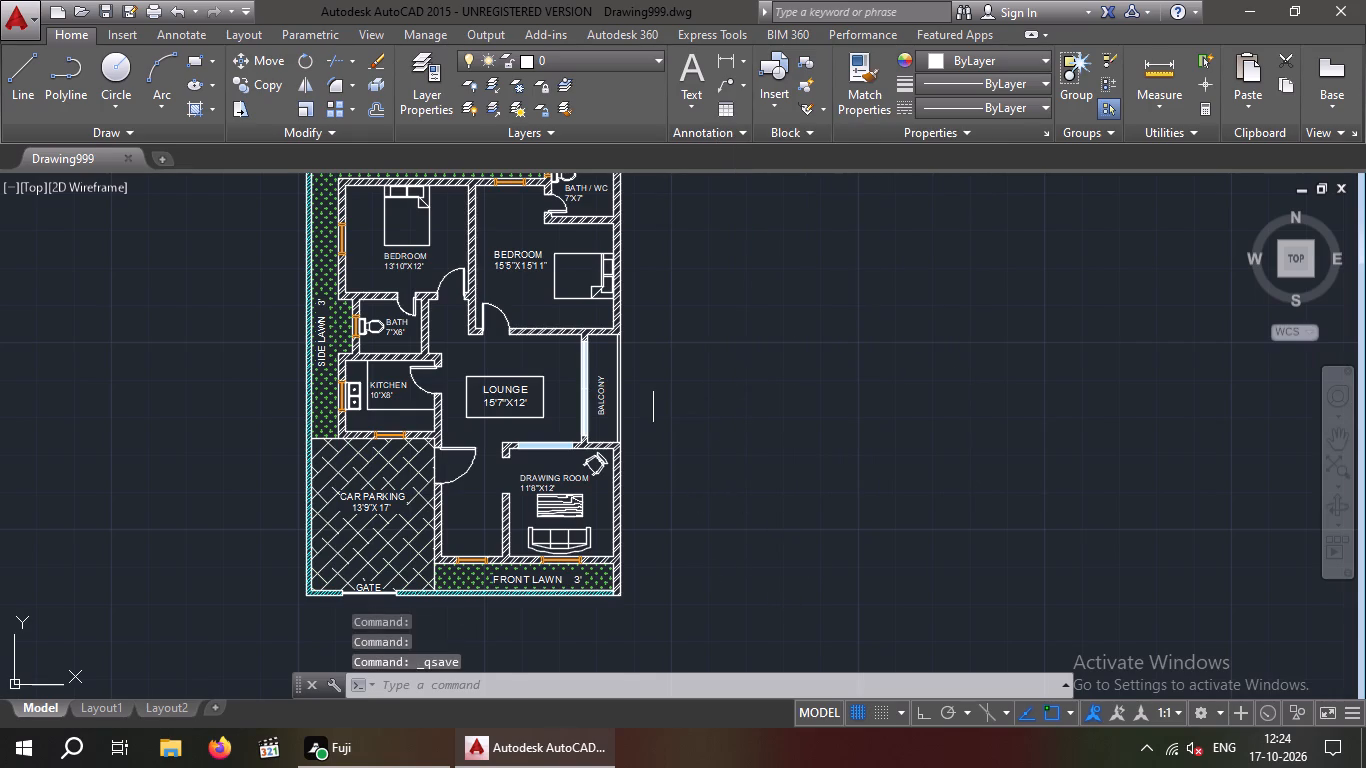
Examine the whole floor plan and, close up, the wall junction between the BATH / WC and the 15'5"X15'11" bedroom.
{"action": "middle_click_drag", "start_coordinate": [652, 392], "coordinate": [654, 541]}
{"action": "middle_click_drag", "start_coordinate": [536, 434], "coordinate": [569, 346]}
{"action": "scroll", "coordinate": [564, 395], "scroll_direction": "down", "scroll_amount": 1}
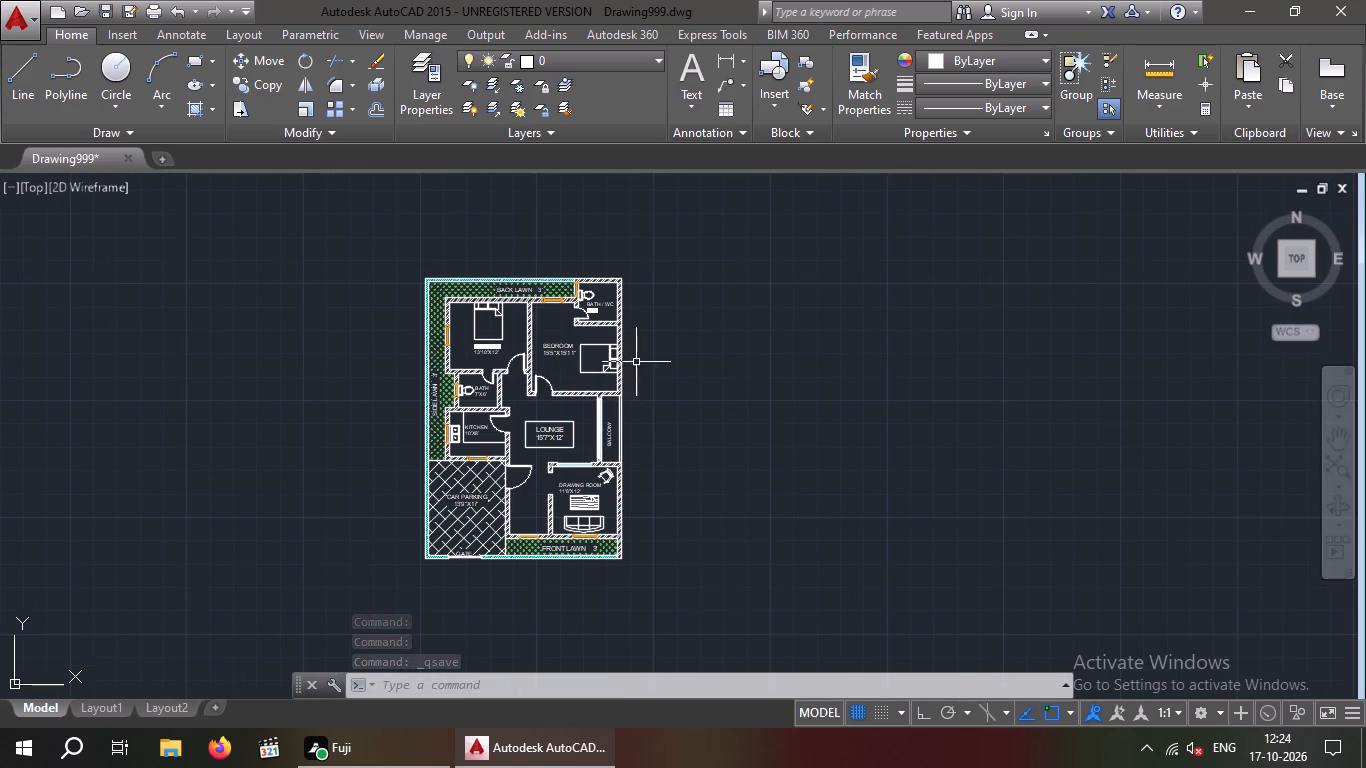
{"action": "scroll", "coordinate": [621, 332], "scroll_direction": "up", "scroll_amount": 3}
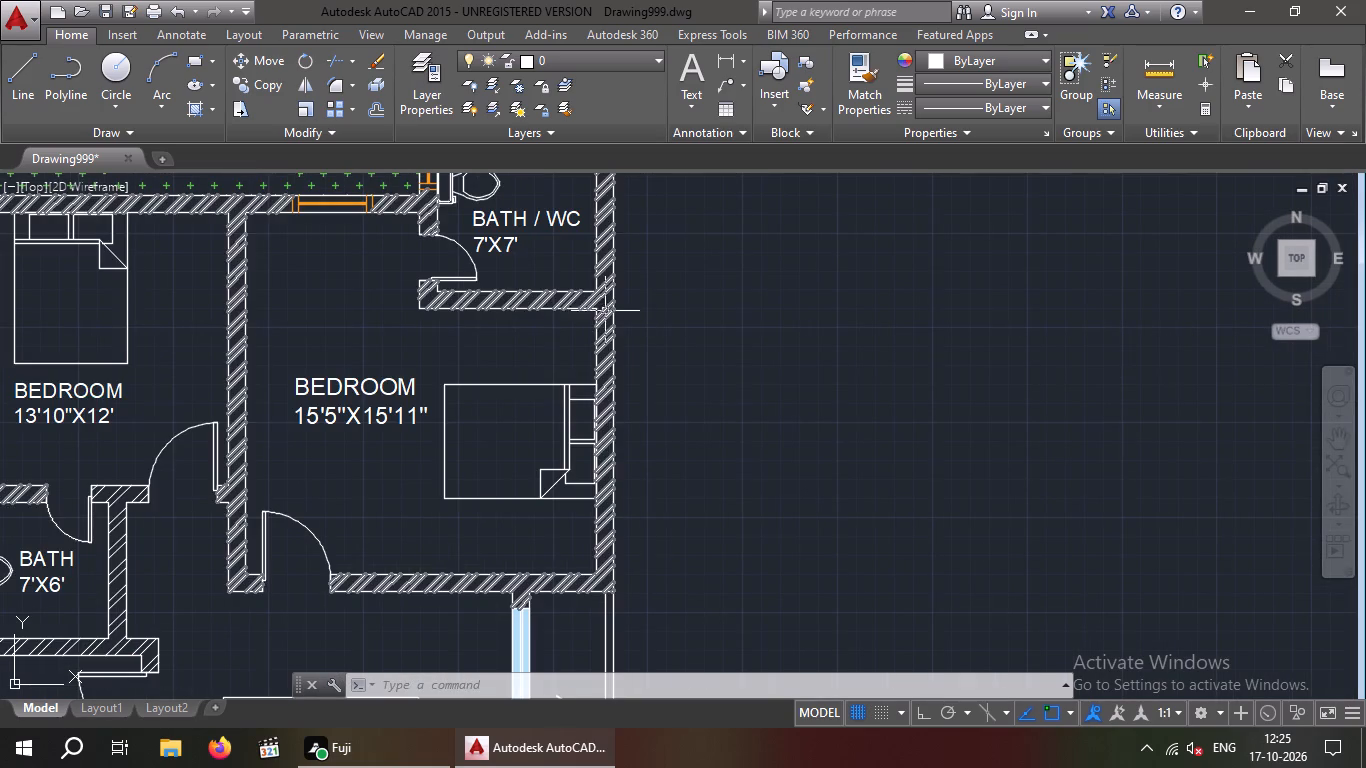
{"action": "left_click", "coordinate": [604, 304]}
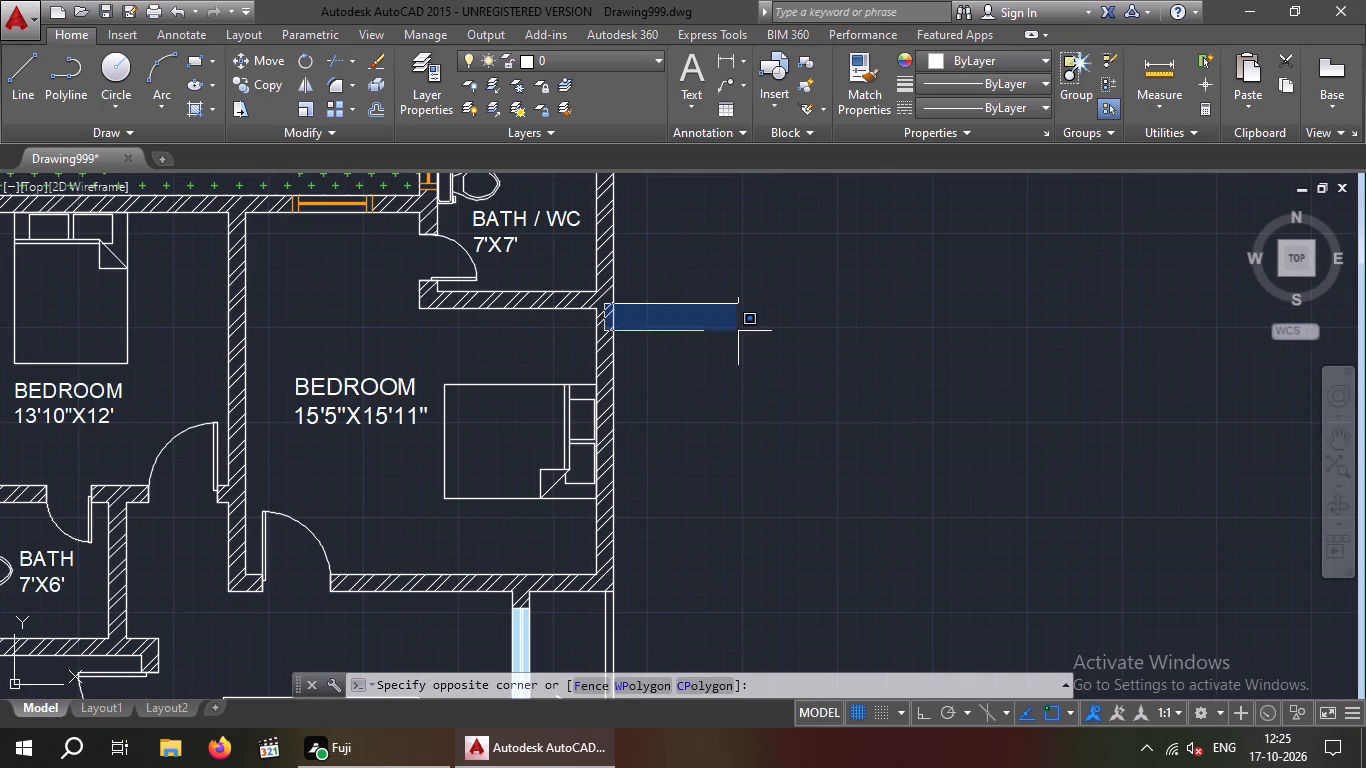
{"action": "key", "text": "Escape"}
{"action": "key", "text": "Escape"}
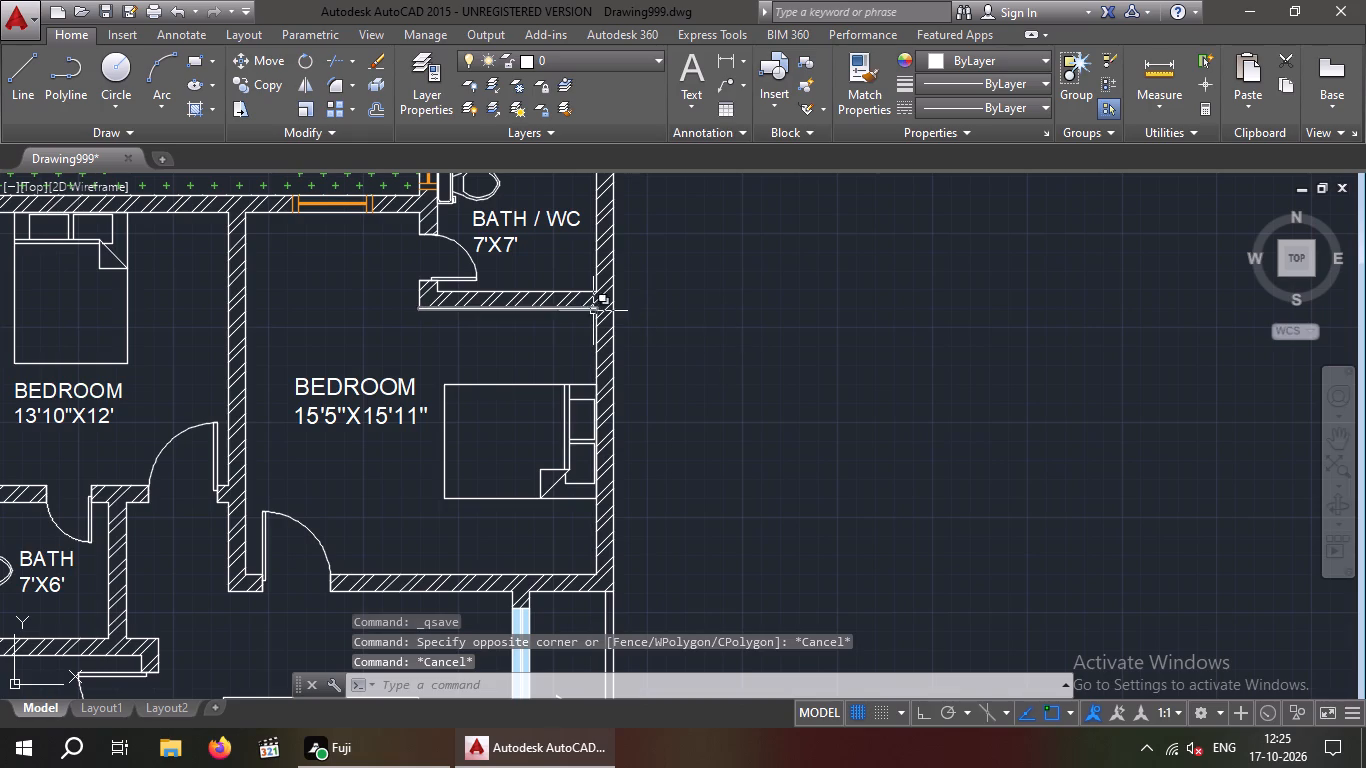
{"action": "scroll", "coordinate": [685, 319], "scroll_direction": "down", "scroll_amount": 2}
{"action": "middle_click_drag", "start_coordinate": [770, 344], "coordinate": [735, 305]}
{"action": "scroll", "coordinate": [737, 301], "scroll_direction": "down", "scroll_amount": 1}
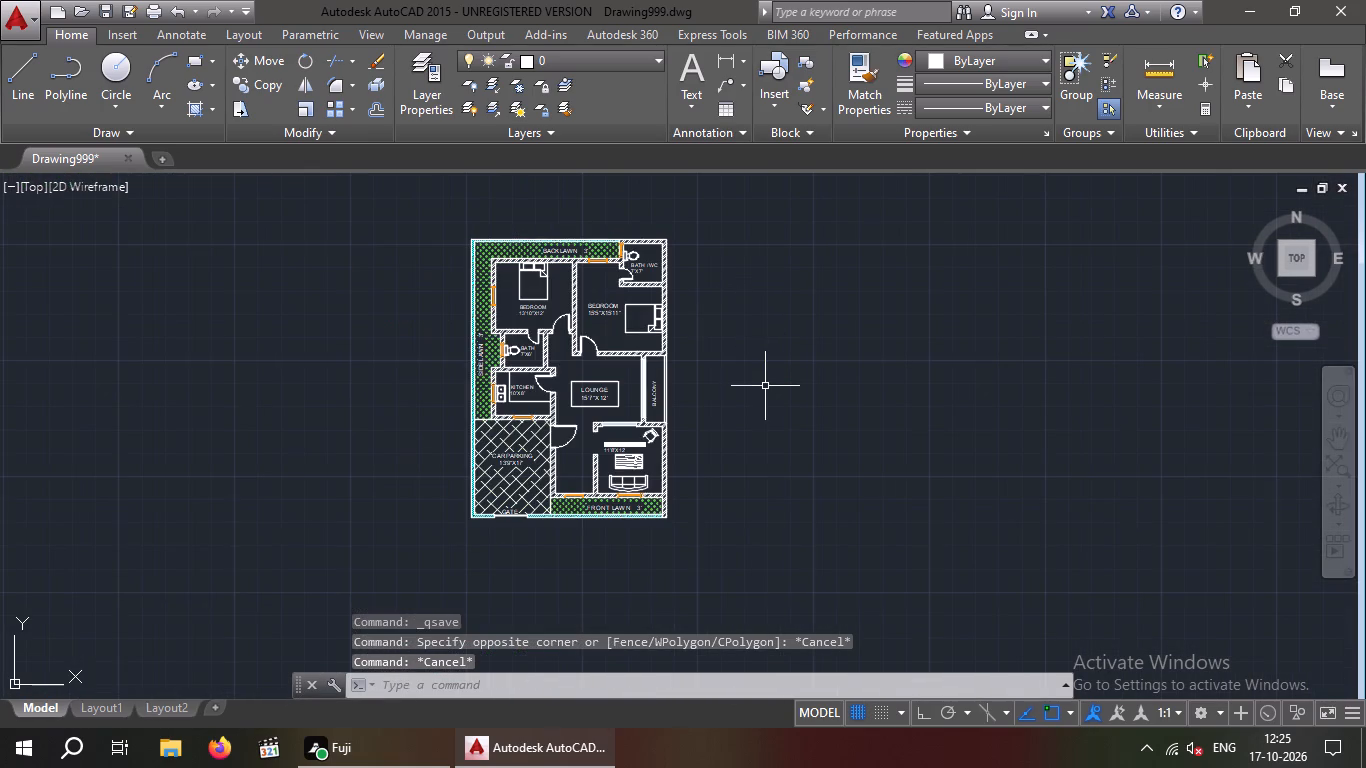
Save the floor plan drawing again.
{"action": "key", "text": "ctrl+s"}
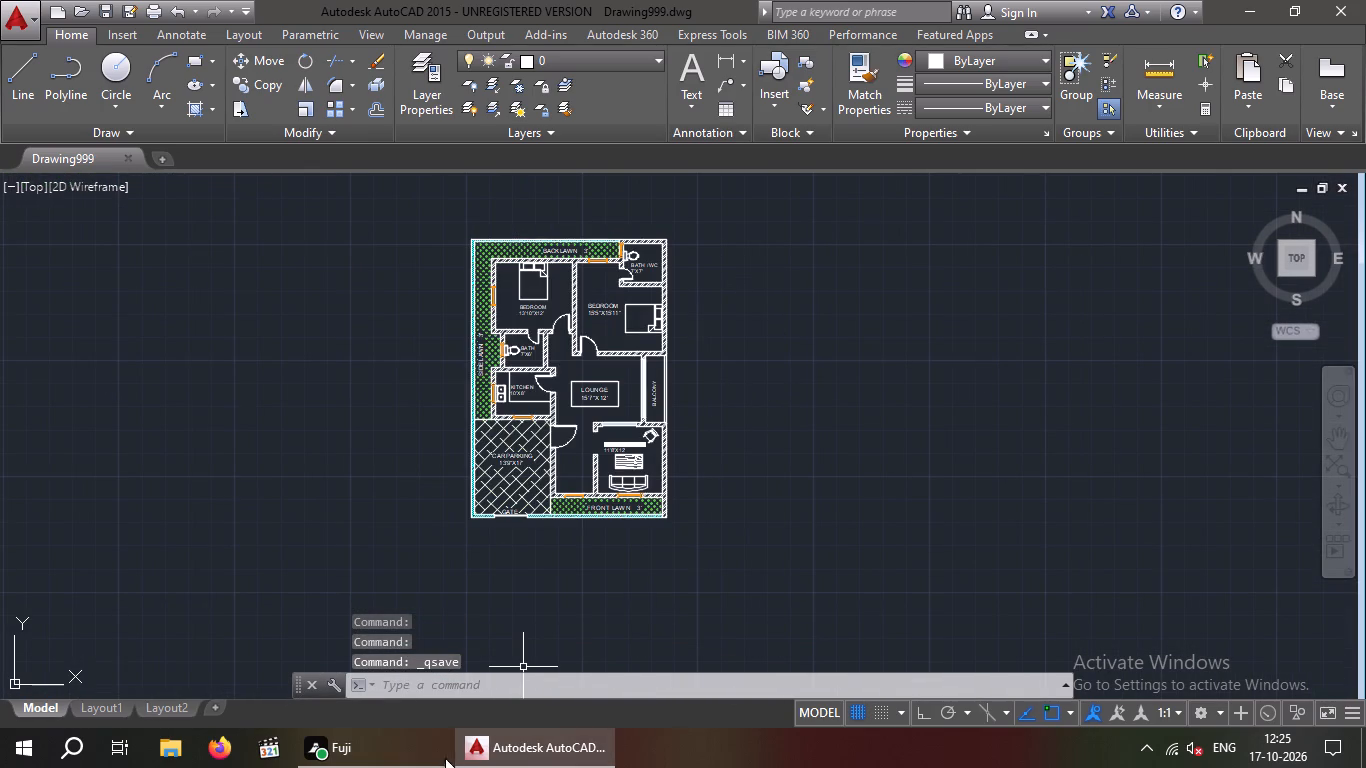
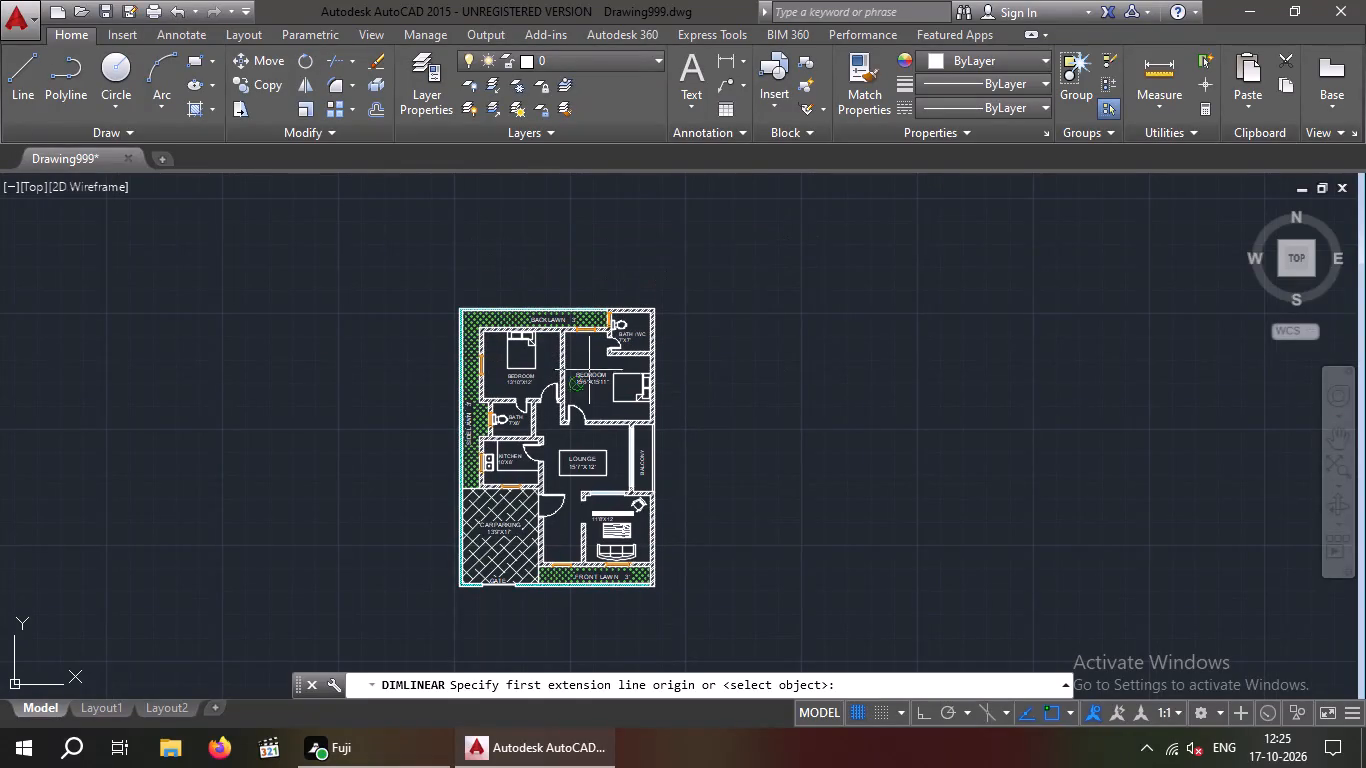
Add a linear dimension for the house's full width, placed just outside the BACK LAWN boundary wall.
{"action": "scroll", "coordinate": [479, 305], "scroll_direction": "up", "scroll_amount": 2}
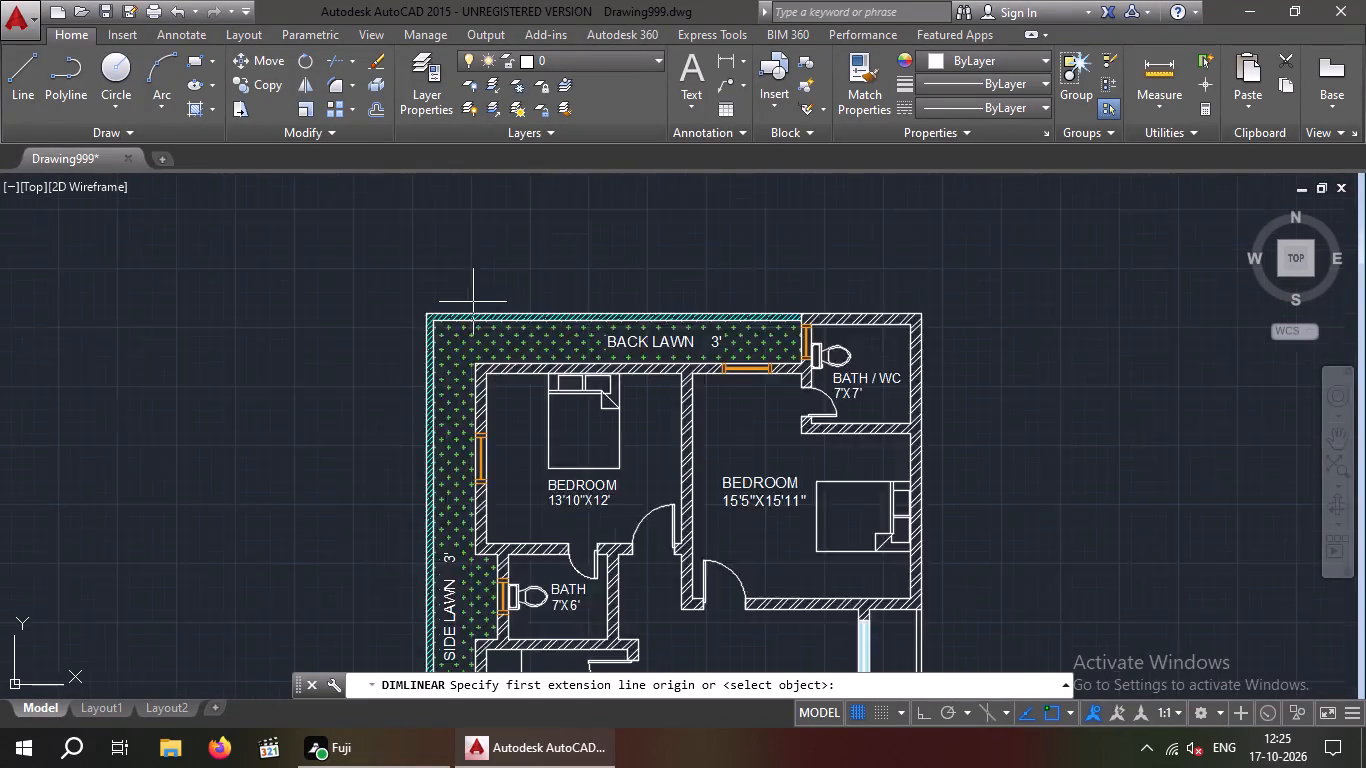
{"action": "scroll", "coordinate": [473, 302], "scroll_direction": "up", "scroll_amount": 1}
{"action": "left_click", "coordinate": [399, 318]}
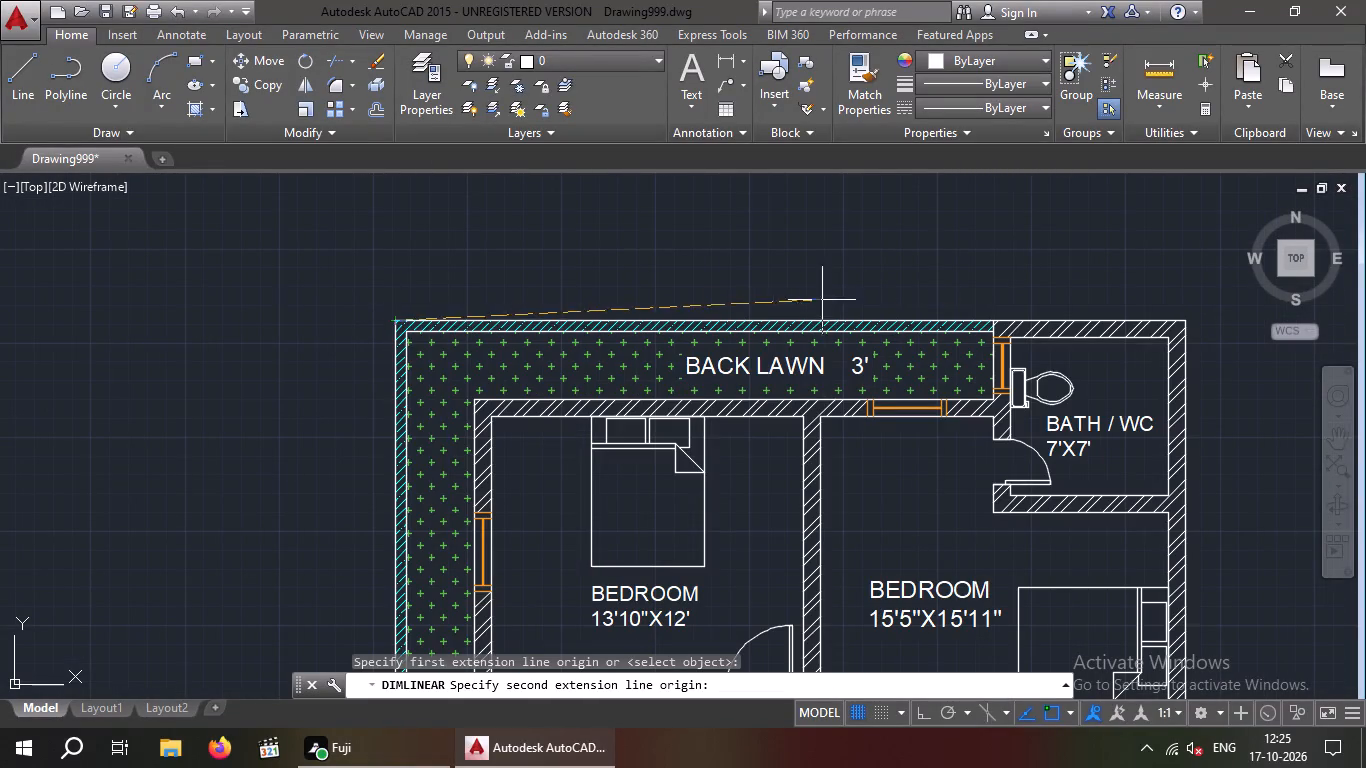
{"action": "left_click", "coordinate": [1187, 320]}
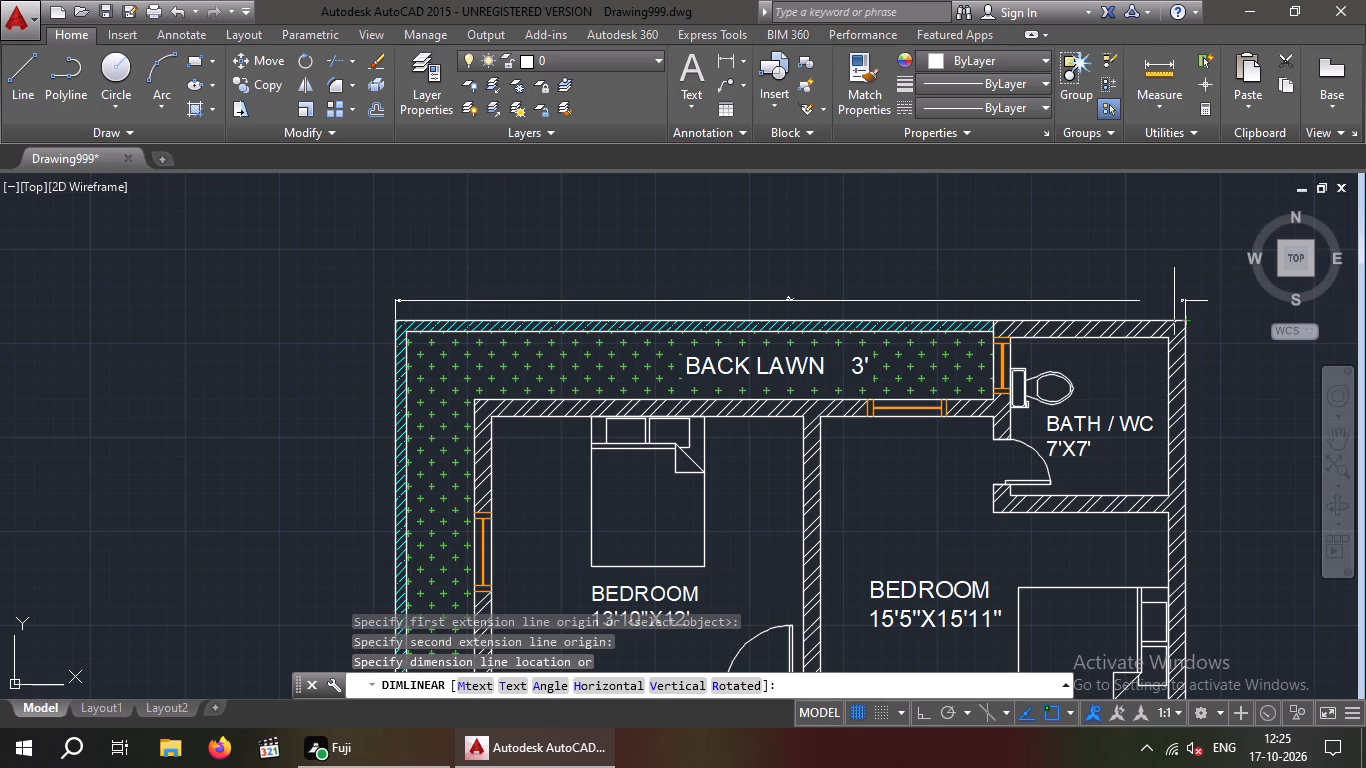
{"action": "left_click", "coordinate": [1174, 301]}
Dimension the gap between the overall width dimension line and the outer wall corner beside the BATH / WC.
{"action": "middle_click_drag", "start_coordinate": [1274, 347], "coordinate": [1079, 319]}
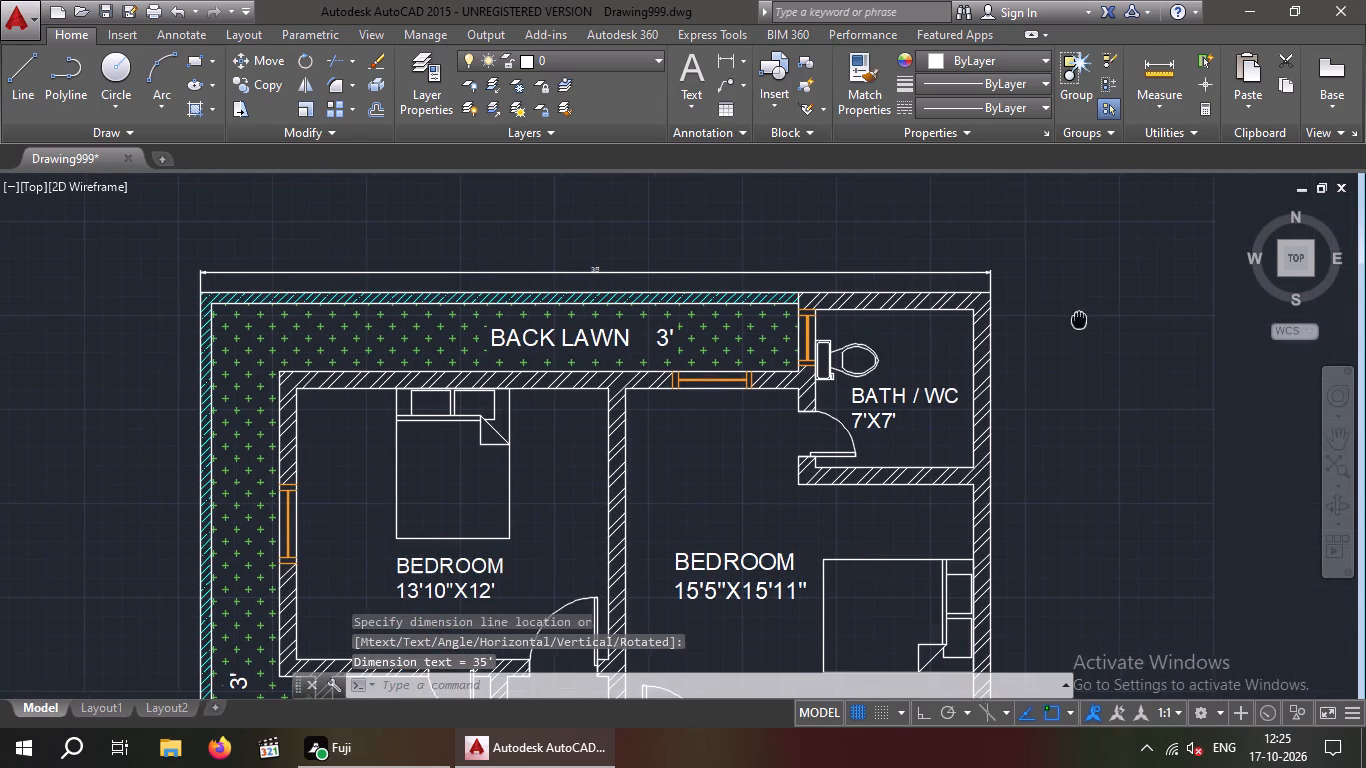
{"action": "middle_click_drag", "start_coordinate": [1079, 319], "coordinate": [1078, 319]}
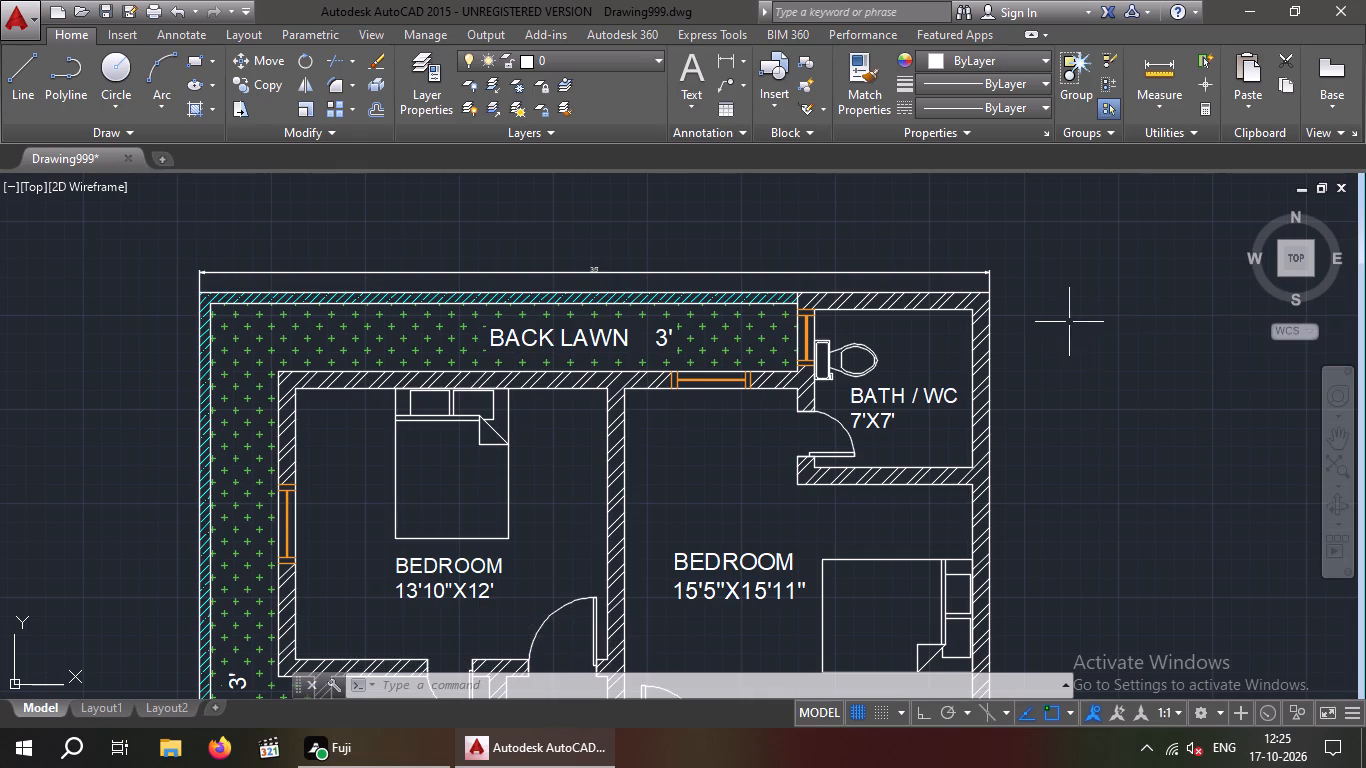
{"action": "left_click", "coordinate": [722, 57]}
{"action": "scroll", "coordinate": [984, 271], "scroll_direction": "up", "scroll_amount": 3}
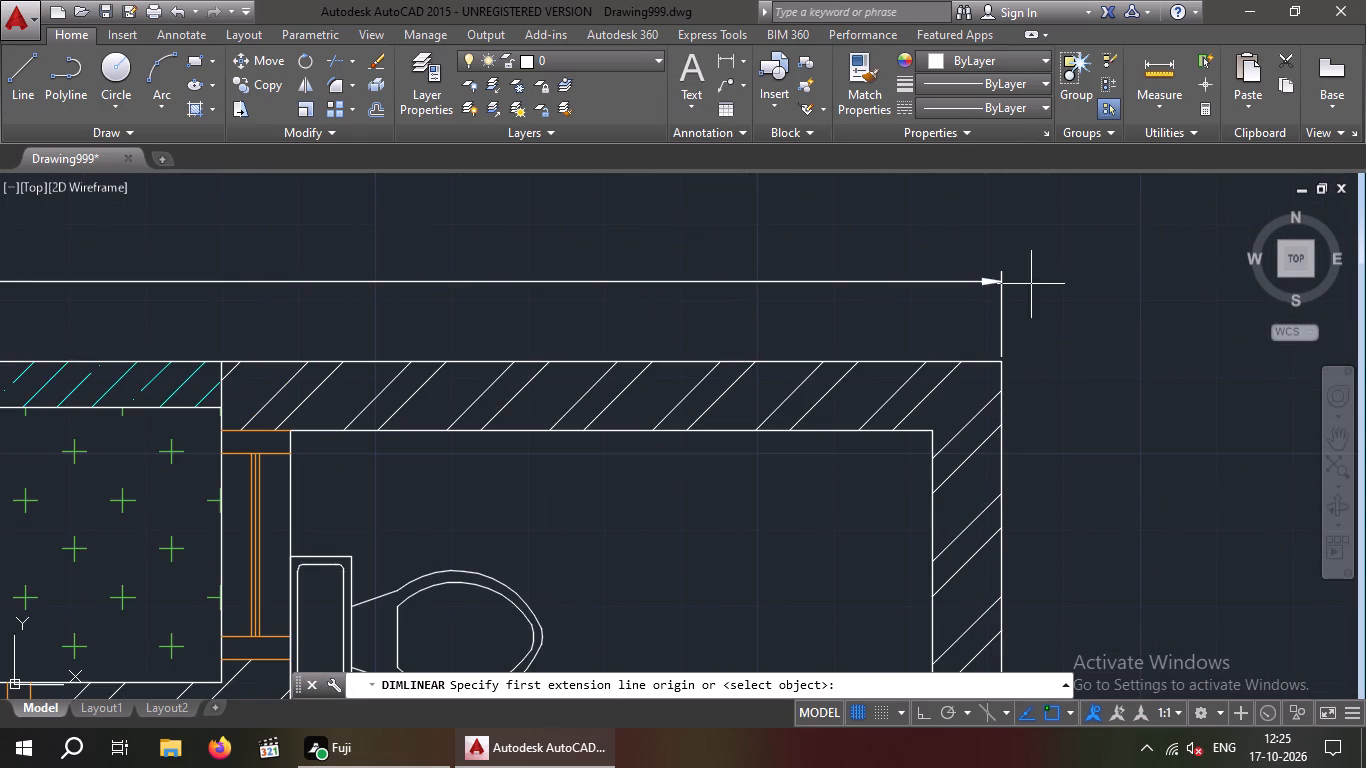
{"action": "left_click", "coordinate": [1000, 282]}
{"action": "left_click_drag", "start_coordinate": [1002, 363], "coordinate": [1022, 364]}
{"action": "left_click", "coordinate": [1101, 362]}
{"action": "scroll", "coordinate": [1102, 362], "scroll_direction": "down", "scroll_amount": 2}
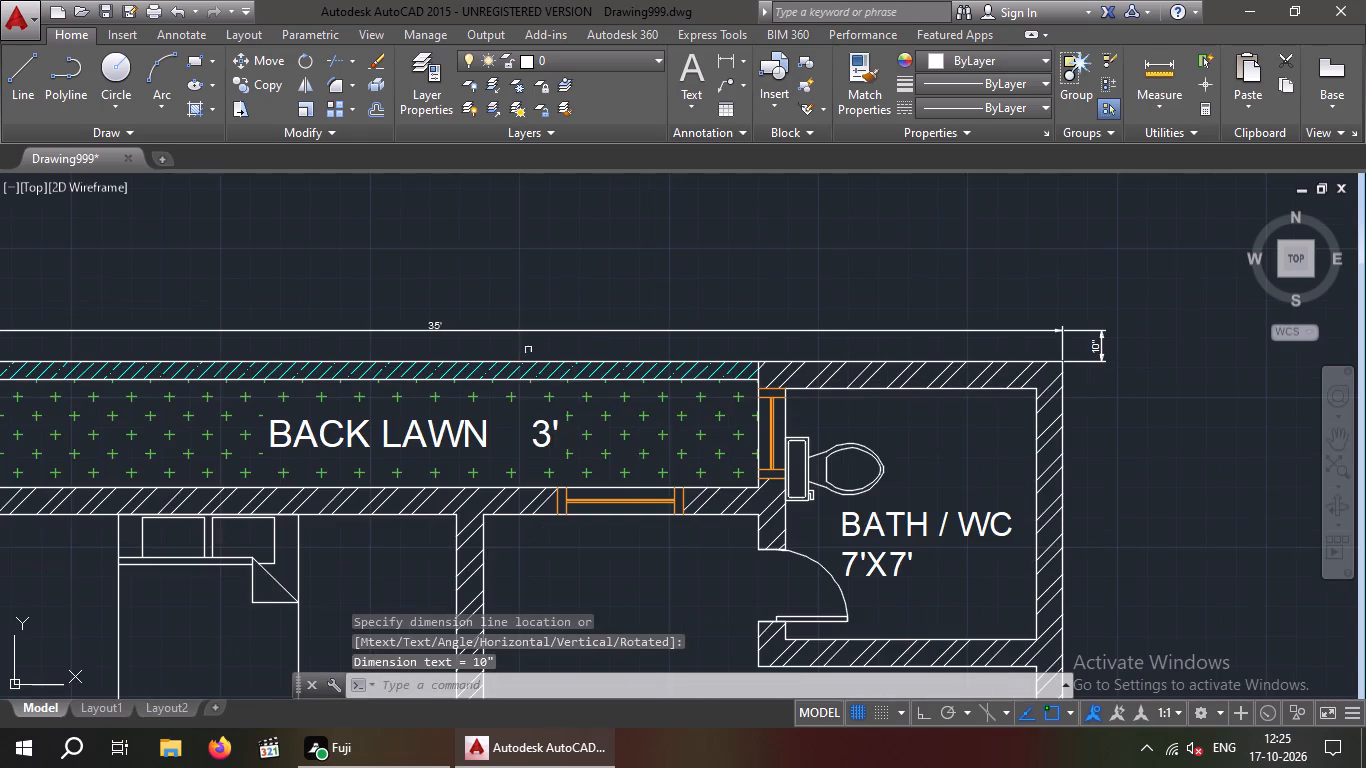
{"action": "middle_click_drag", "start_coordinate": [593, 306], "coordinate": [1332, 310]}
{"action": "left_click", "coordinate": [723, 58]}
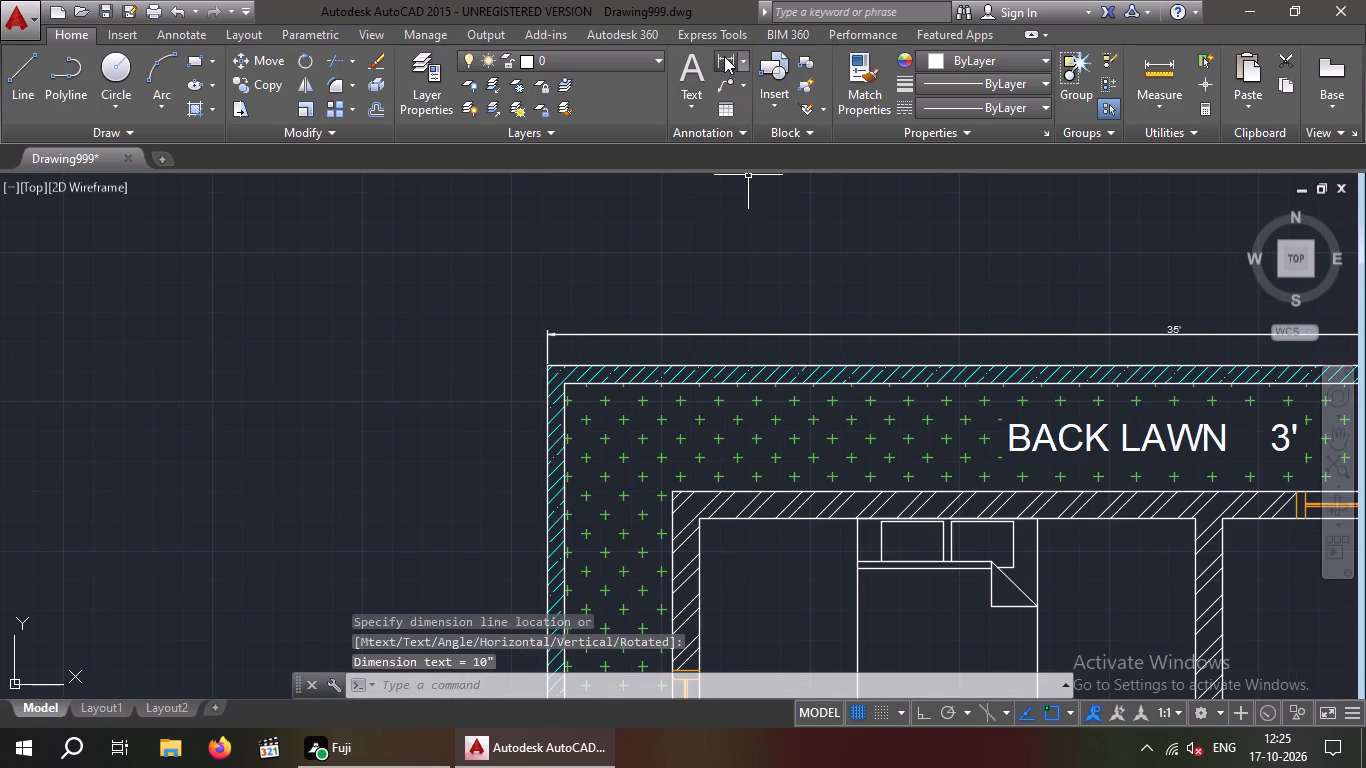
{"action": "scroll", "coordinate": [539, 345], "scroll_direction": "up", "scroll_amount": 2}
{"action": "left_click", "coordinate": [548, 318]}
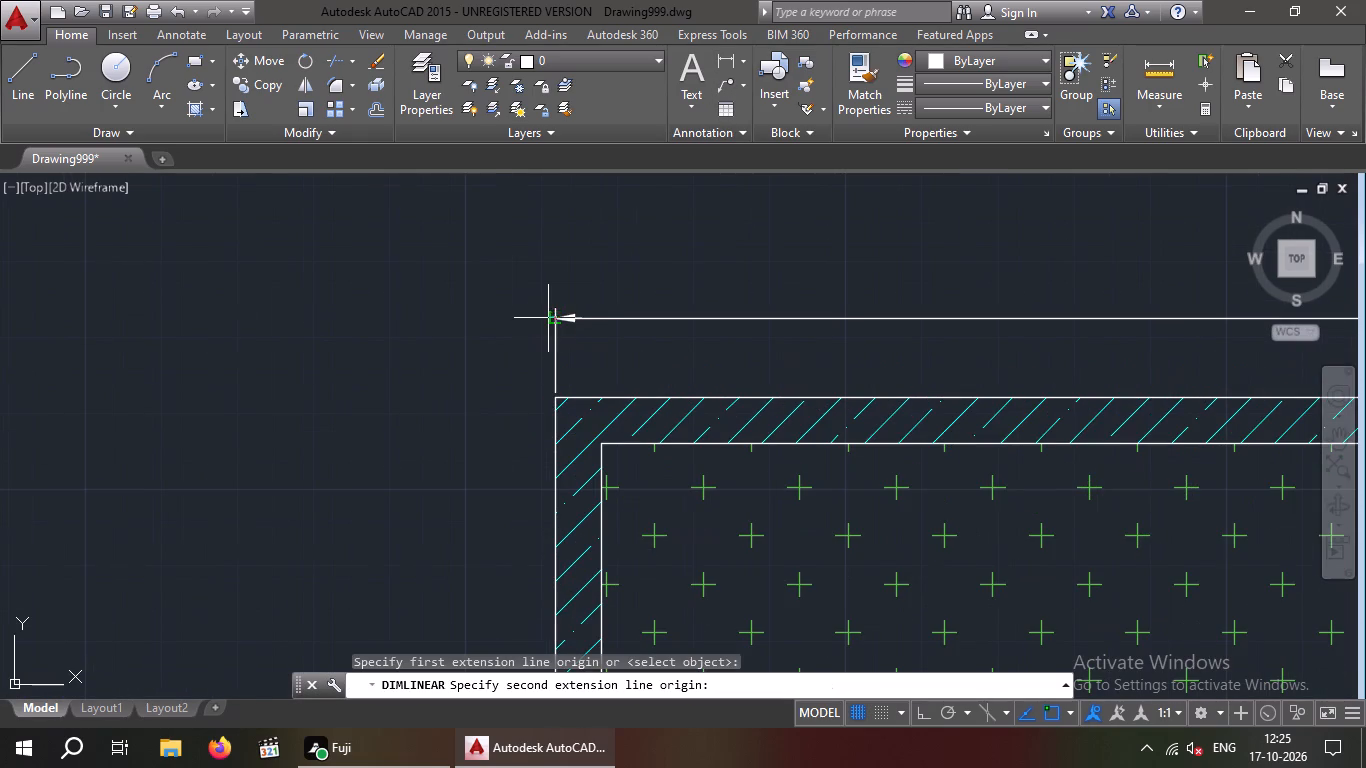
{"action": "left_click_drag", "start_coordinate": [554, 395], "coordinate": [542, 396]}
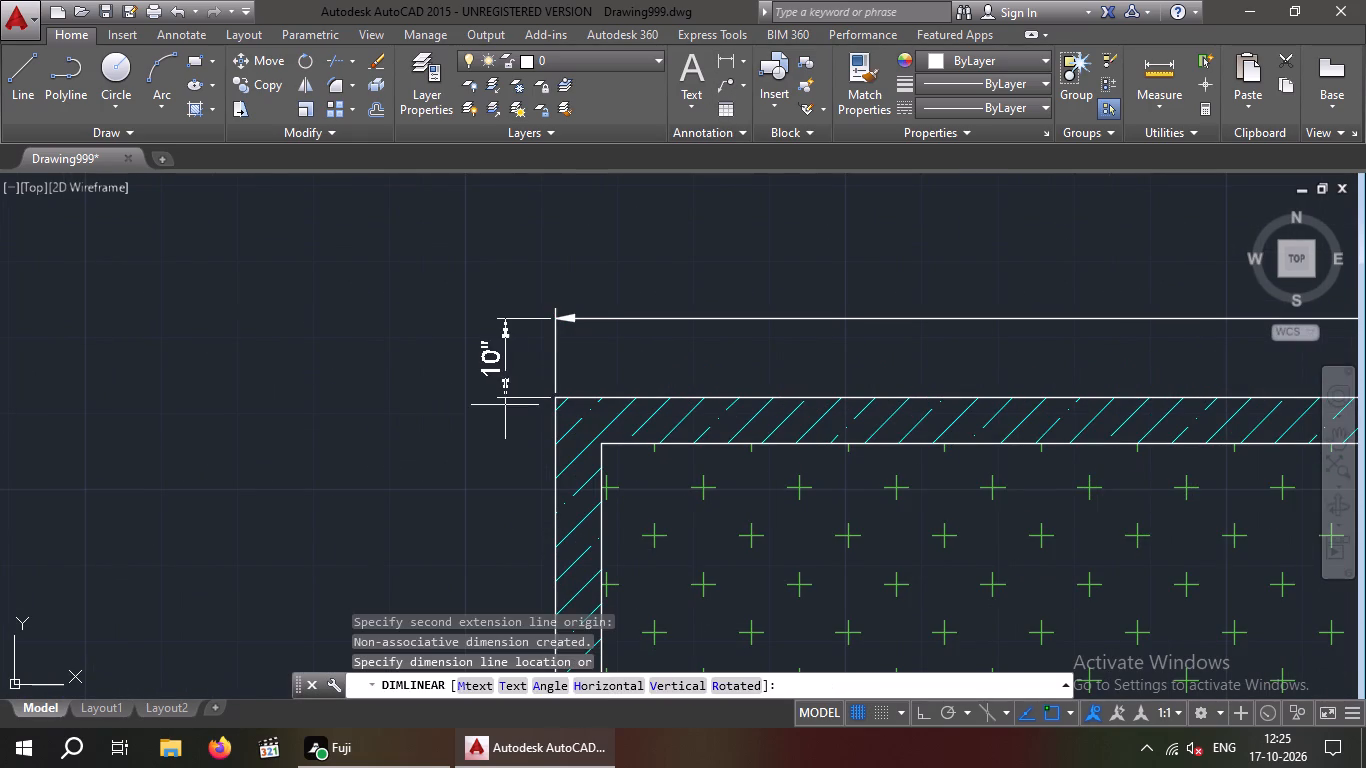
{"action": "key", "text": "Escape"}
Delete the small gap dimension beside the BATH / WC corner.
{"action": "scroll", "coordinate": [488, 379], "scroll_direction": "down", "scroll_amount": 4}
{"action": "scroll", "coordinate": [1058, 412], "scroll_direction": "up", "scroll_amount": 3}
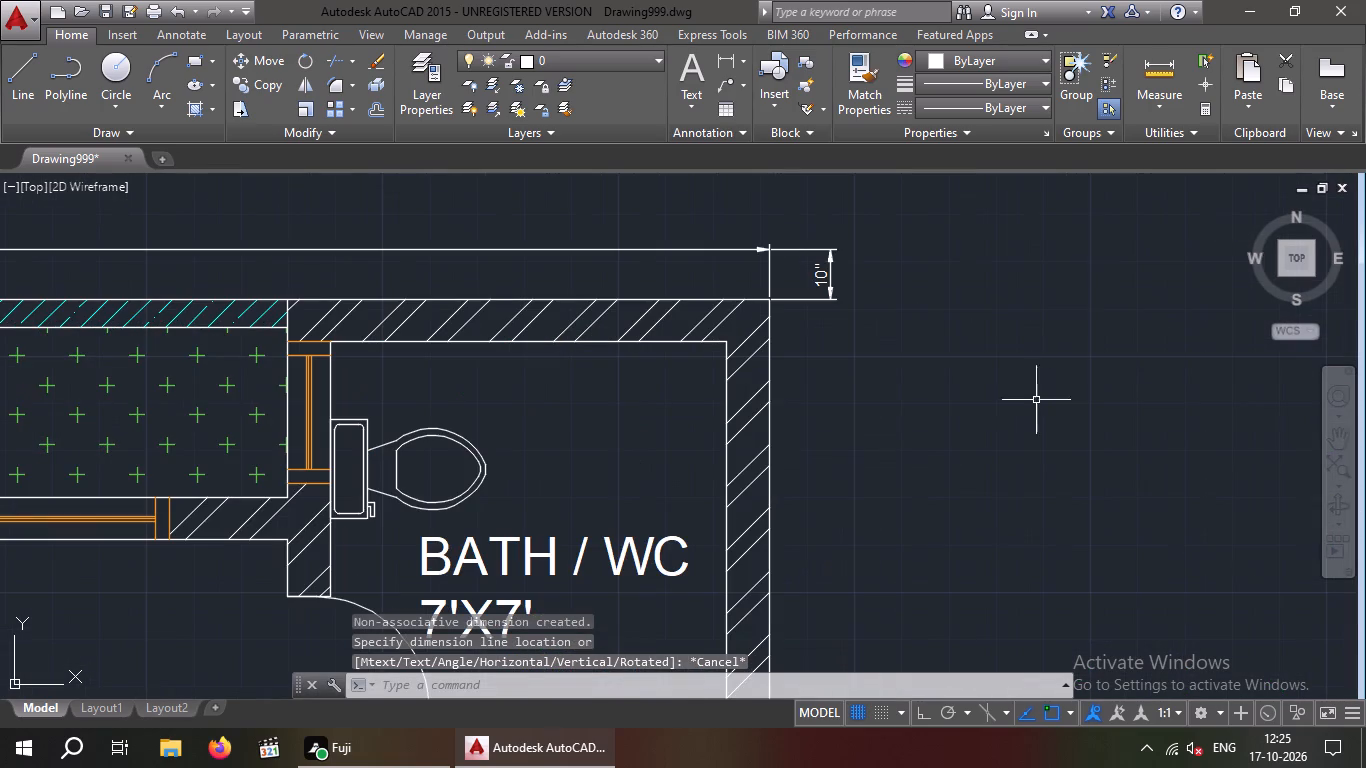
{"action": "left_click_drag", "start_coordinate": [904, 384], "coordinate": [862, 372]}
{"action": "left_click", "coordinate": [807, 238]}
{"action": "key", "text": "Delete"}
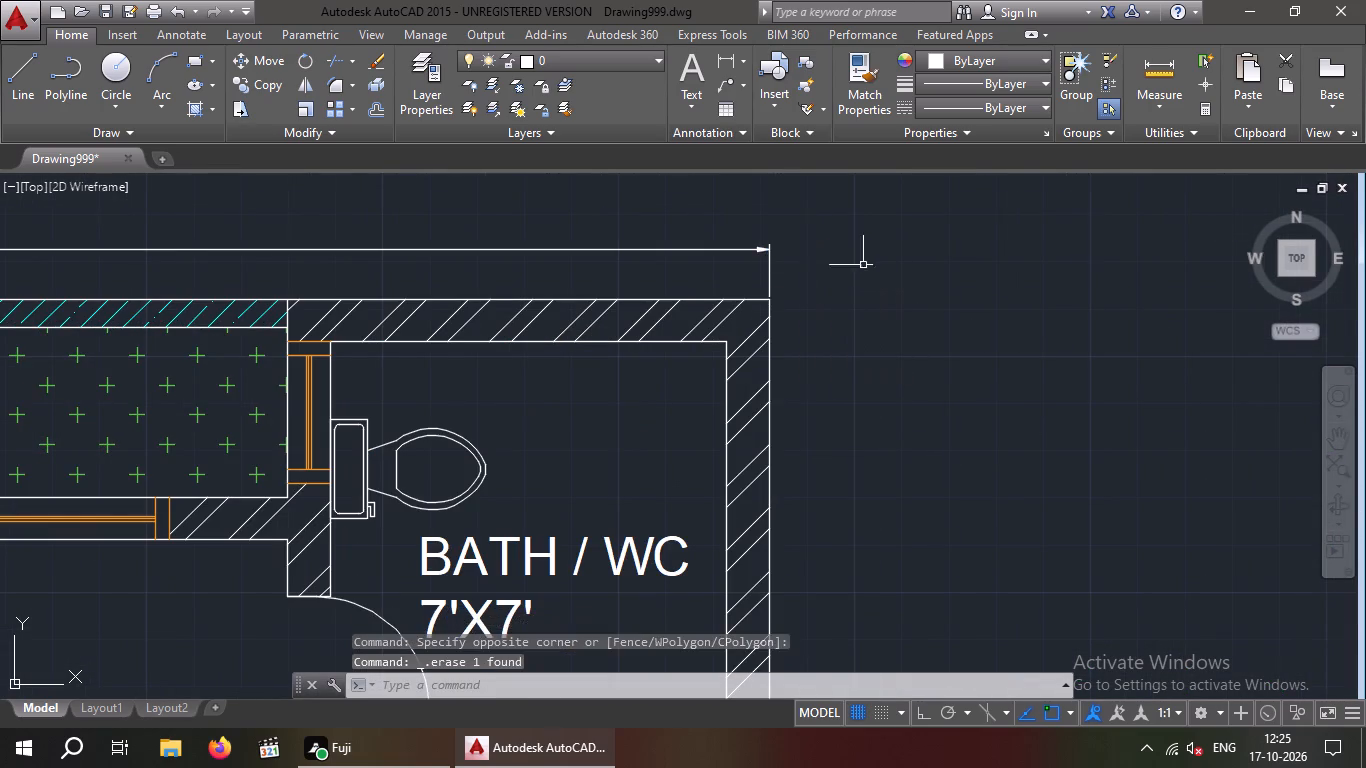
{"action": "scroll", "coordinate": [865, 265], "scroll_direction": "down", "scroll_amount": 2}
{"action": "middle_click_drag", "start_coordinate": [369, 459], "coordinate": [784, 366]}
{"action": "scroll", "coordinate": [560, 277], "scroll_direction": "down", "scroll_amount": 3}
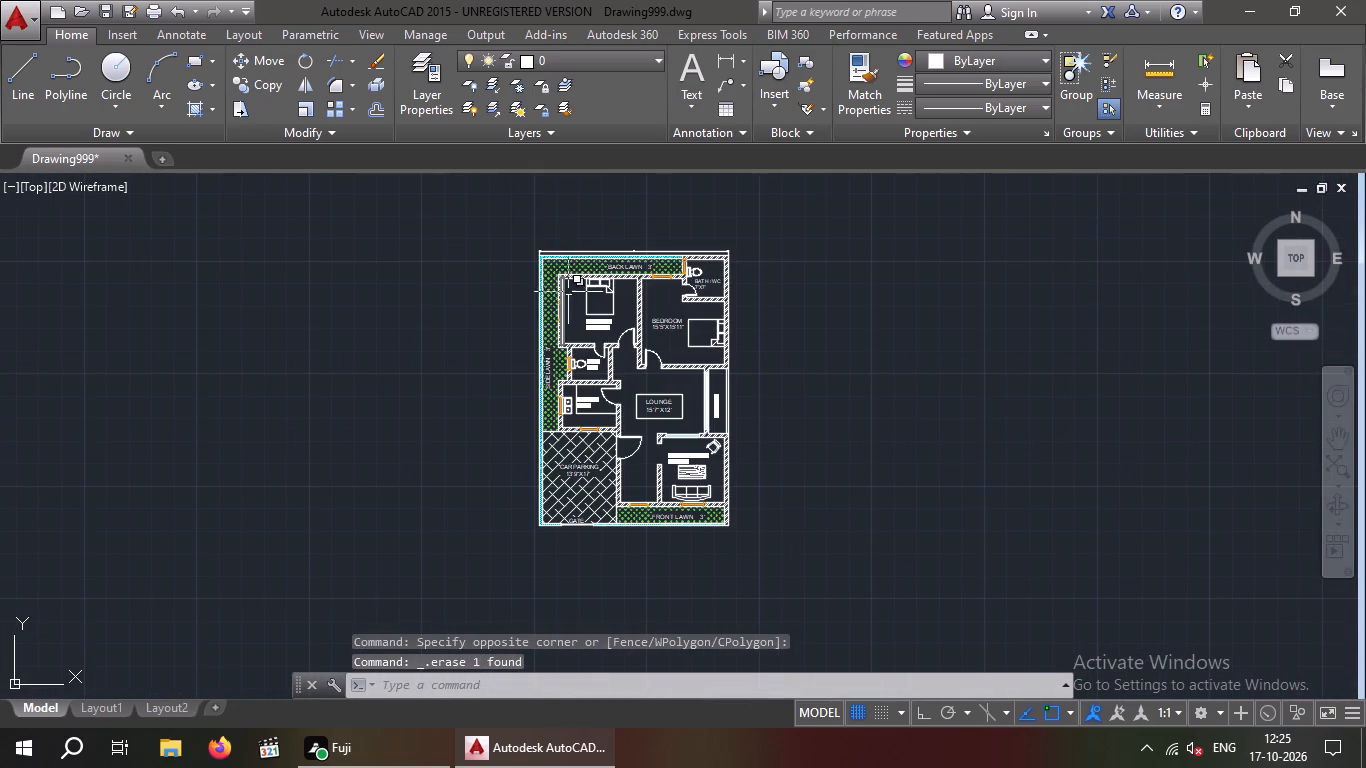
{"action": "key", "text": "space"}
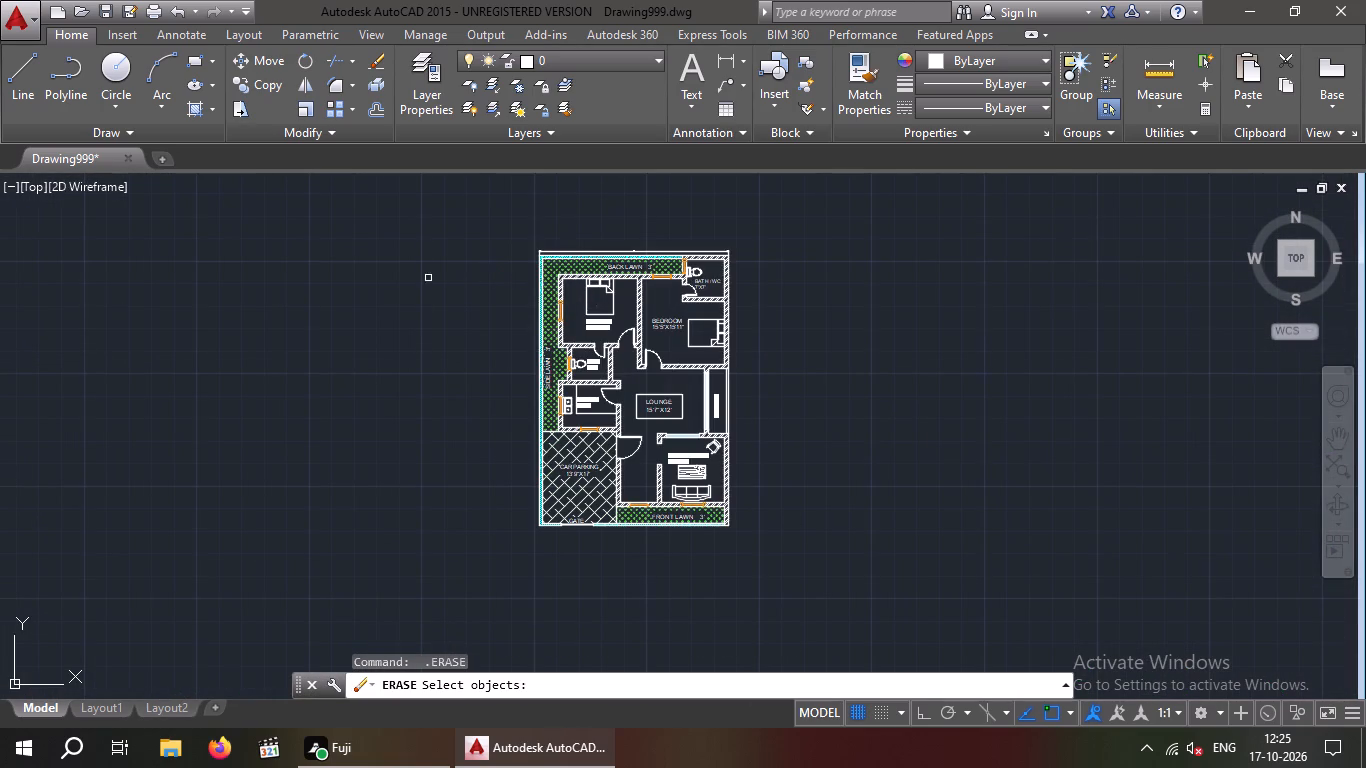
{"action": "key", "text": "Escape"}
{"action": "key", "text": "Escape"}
Add a linear dimension for the house's full depth, from the back corner to the gate-side corner, outside the SIDE LAWN wall.
{"action": "left_click", "coordinate": [721, 56]}
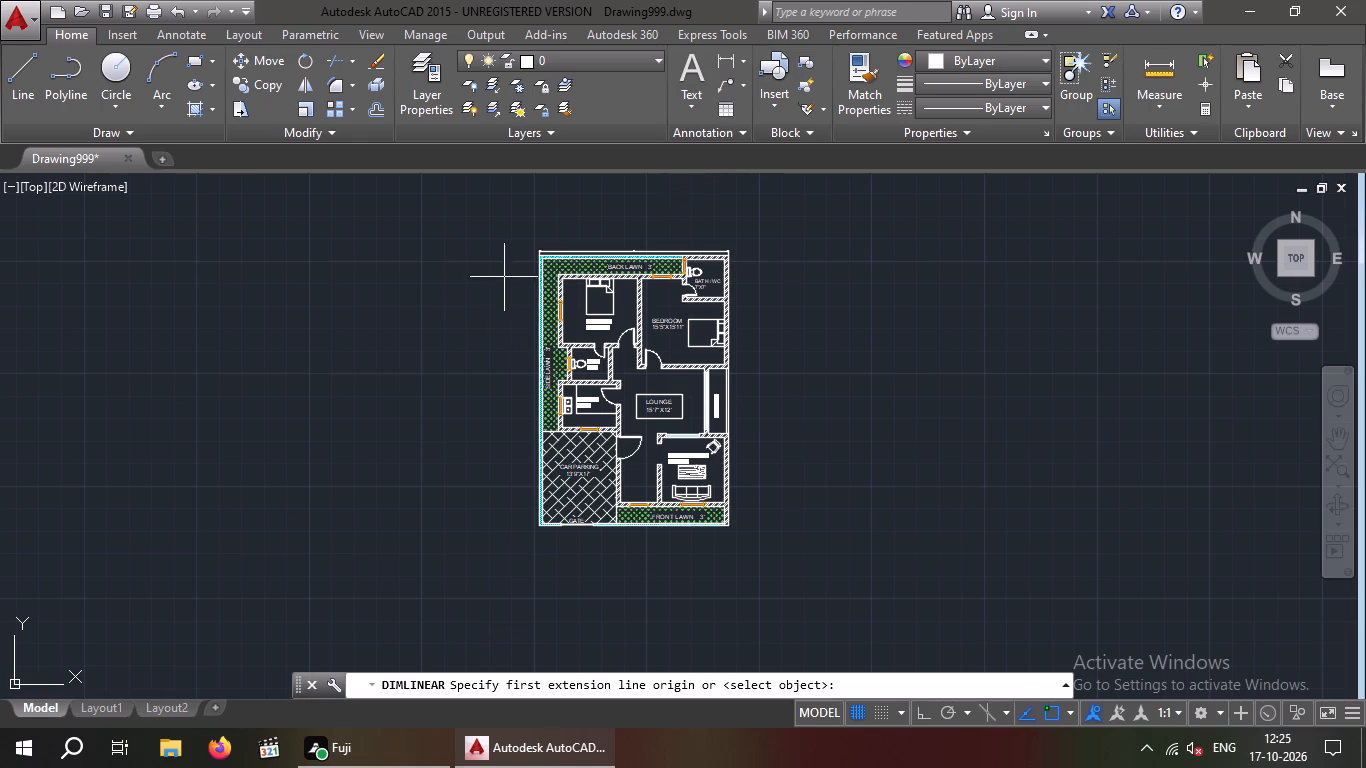
{"action": "scroll", "coordinate": [524, 261], "scroll_direction": "up", "scroll_amount": 5}
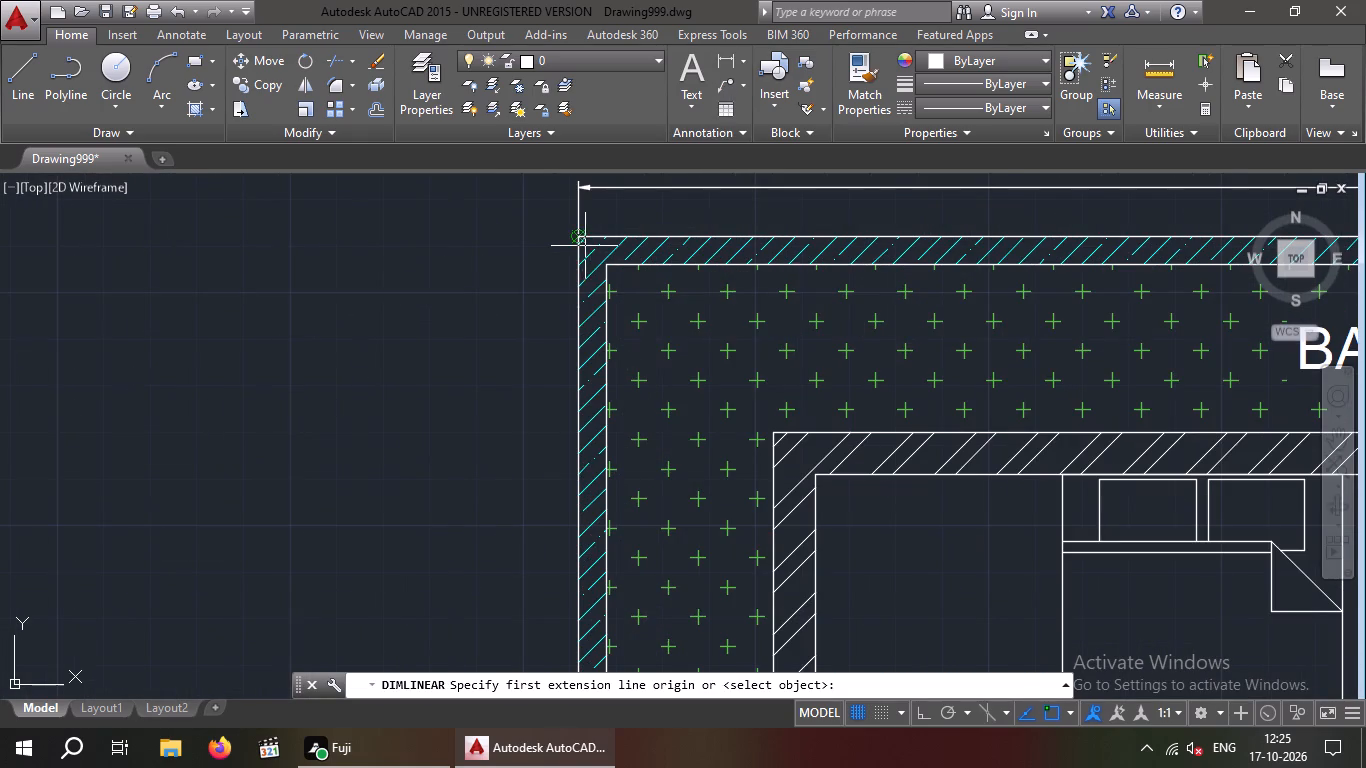
{"action": "left_click", "coordinate": [573, 236]}
{"action": "scroll", "coordinate": [555, 275], "scroll_direction": "down", "scroll_amount": 4}
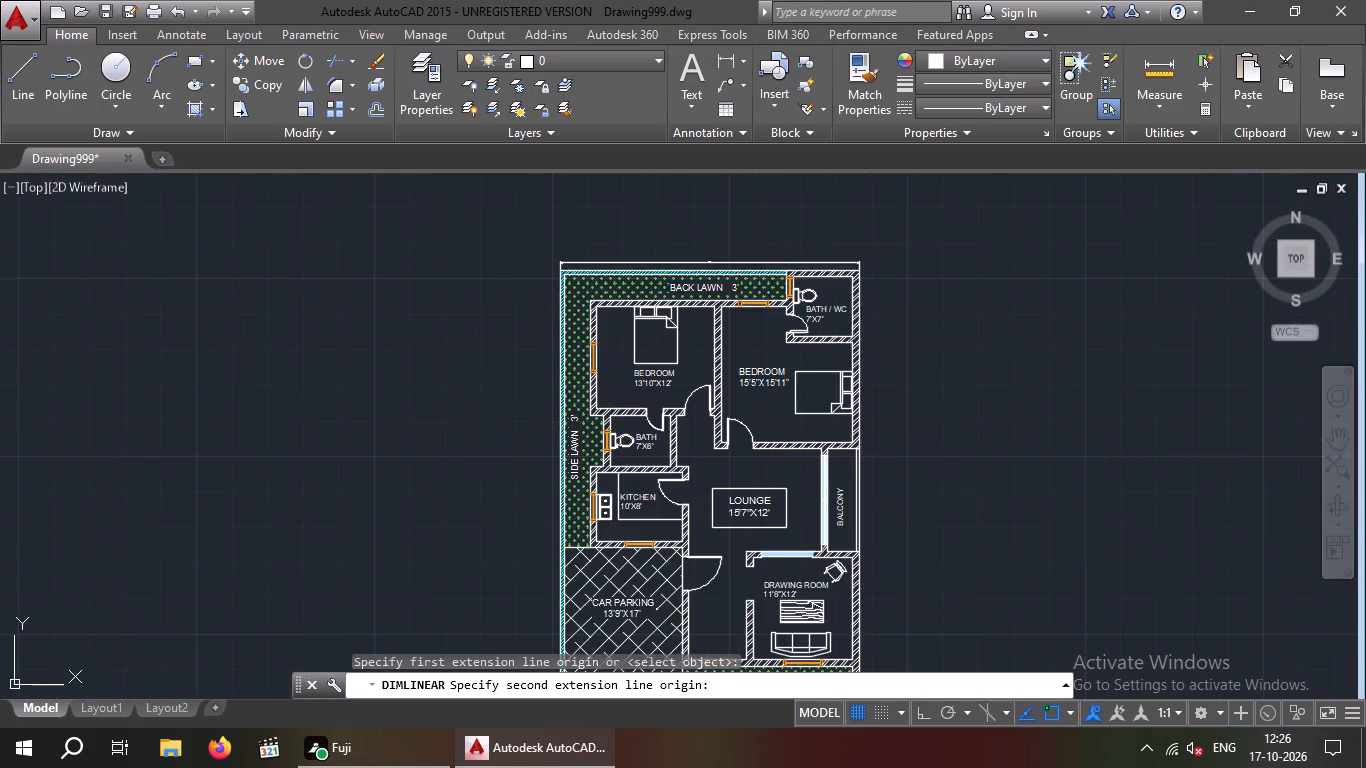
{"action": "scroll", "coordinate": [506, 519], "scroll_direction": "down", "scroll_amount": 2}
{"action": "middle_click_drag", "start_coordinate": [530, 369], "coordinate": [535, 341]}
{"action": "scroll", "coordinate": [538, 550], "scroll_direction": "up", "scroll_amount": 2}
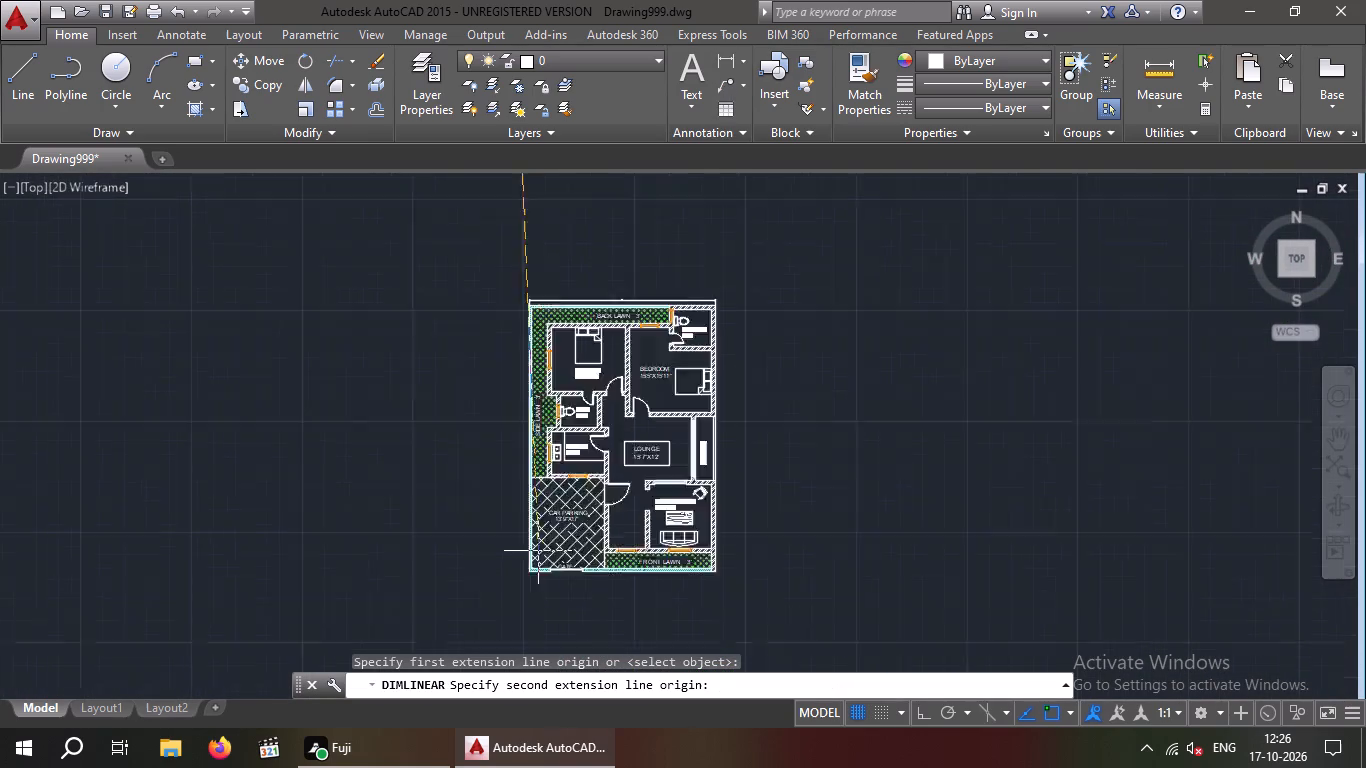
{"action": "scroll", "coordinate": [538, 552], "scroll_direction": "up", "scroll_amount": 2}
{"action": "scroll", "coordinate": [486, 634], "scroll_direction": "up", "scroll_amount": 4}
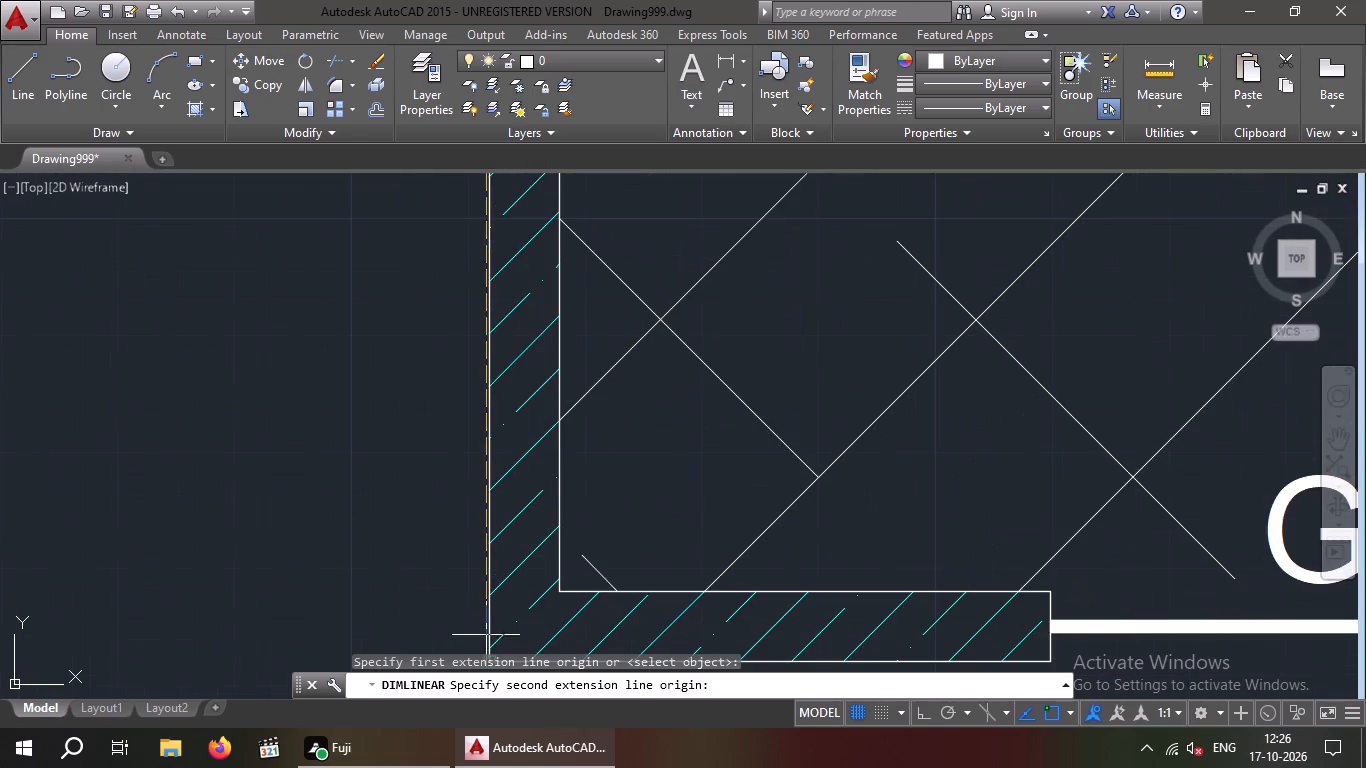
{"action": "scroll", "coordinate": [449, 567], "scroll_direction": "up", "scroll_amount": 1}
{"action": "middle_click_drag", "start_coordinate": [449, 553], "coordinate": [488, 347]}
{"action": "left_click", "coordinate": [553, 516]}
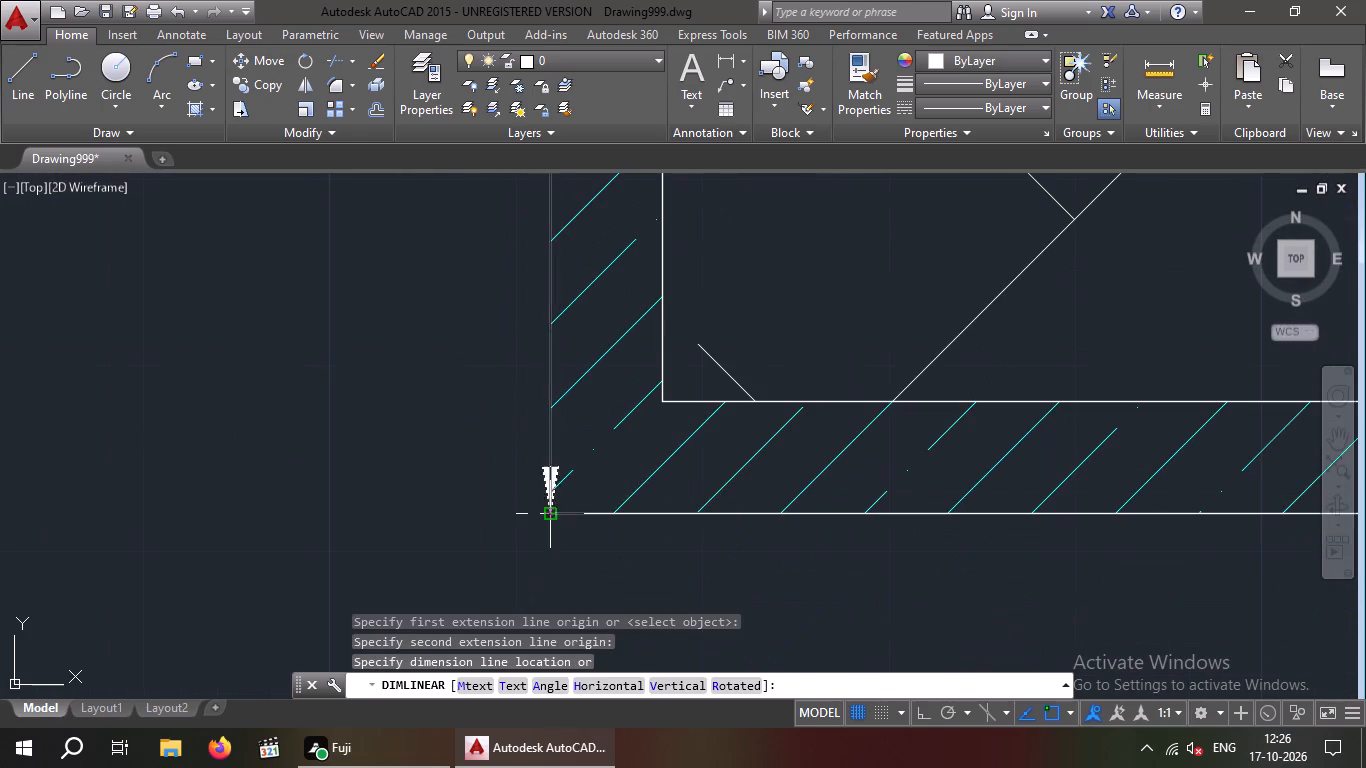
{"action": "scroll", "coordinate": [533, 518], "scroll_direction": "down", "scroll_amount": 4}
{"action": "middle_click_drag", "start_coordinate": [534, 516], "coordinate": [577, 608]}
{"action": "scroll", "coordinate": [566, 586], "scroll_direction": "down", "scroll_amount": 2}
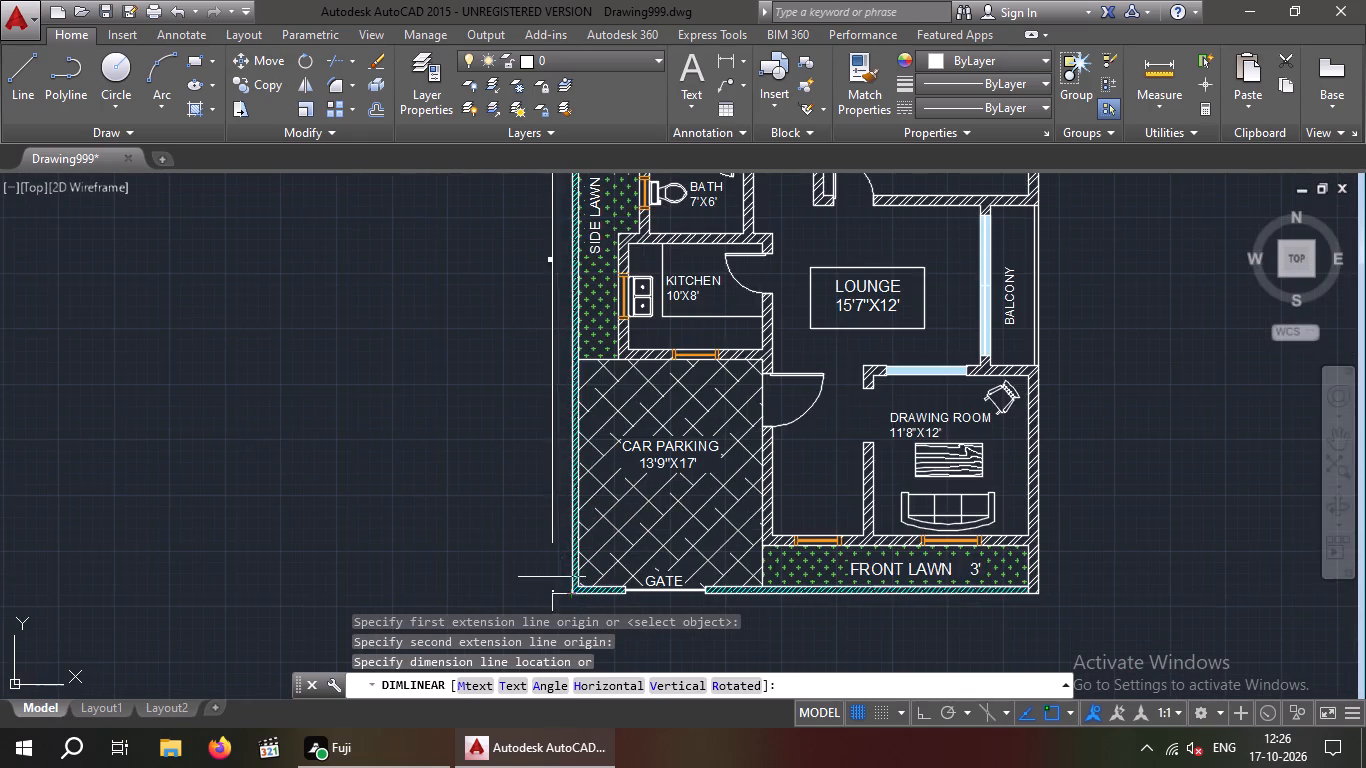
{"action": "scroll", "coordinate": [552, 577], "scroll_direction": "down", "scroll_amount": 2}
{"action": "scroll", "coordinate": [550, 578], "scroll_direction": "up", "scroll_amount": 1}
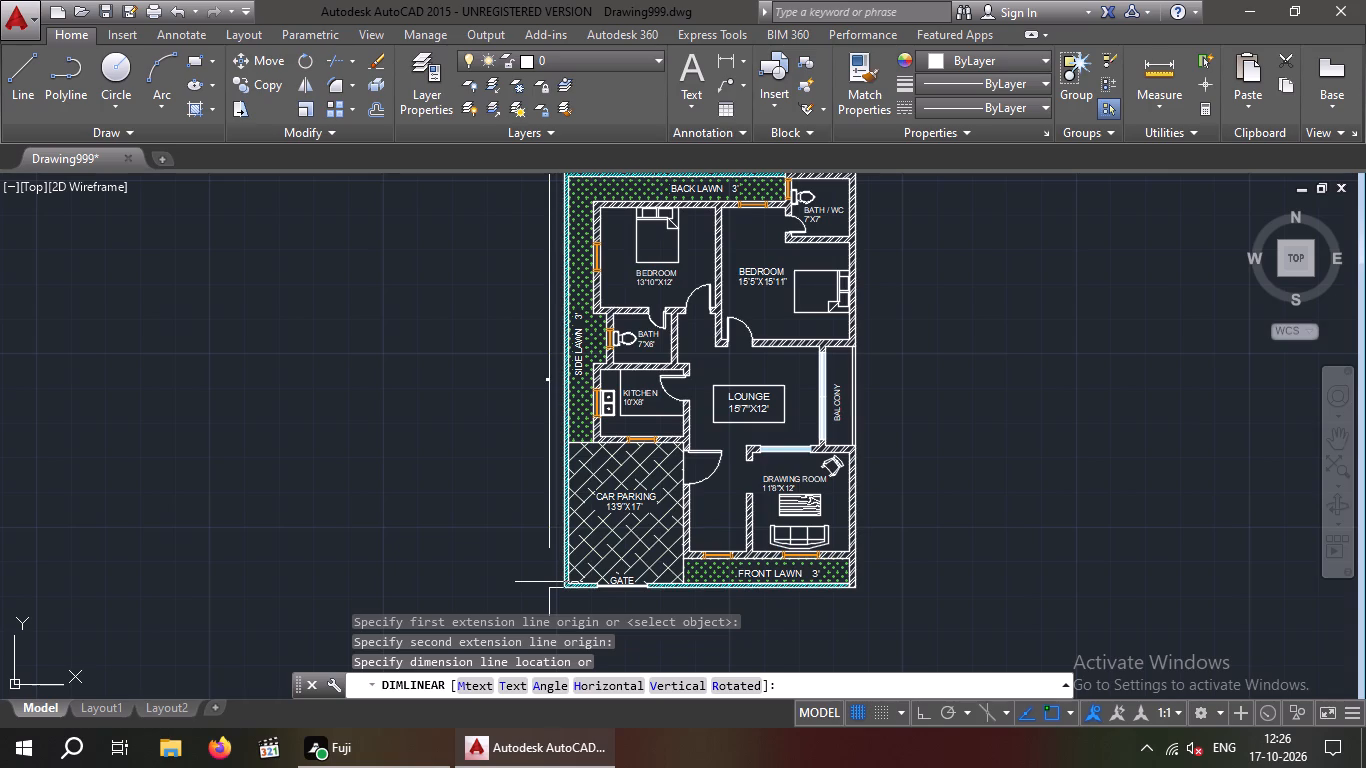
{"action": "left_click", "coordinate": [549, 583]}
{"action": "key", "text": "Escape"}
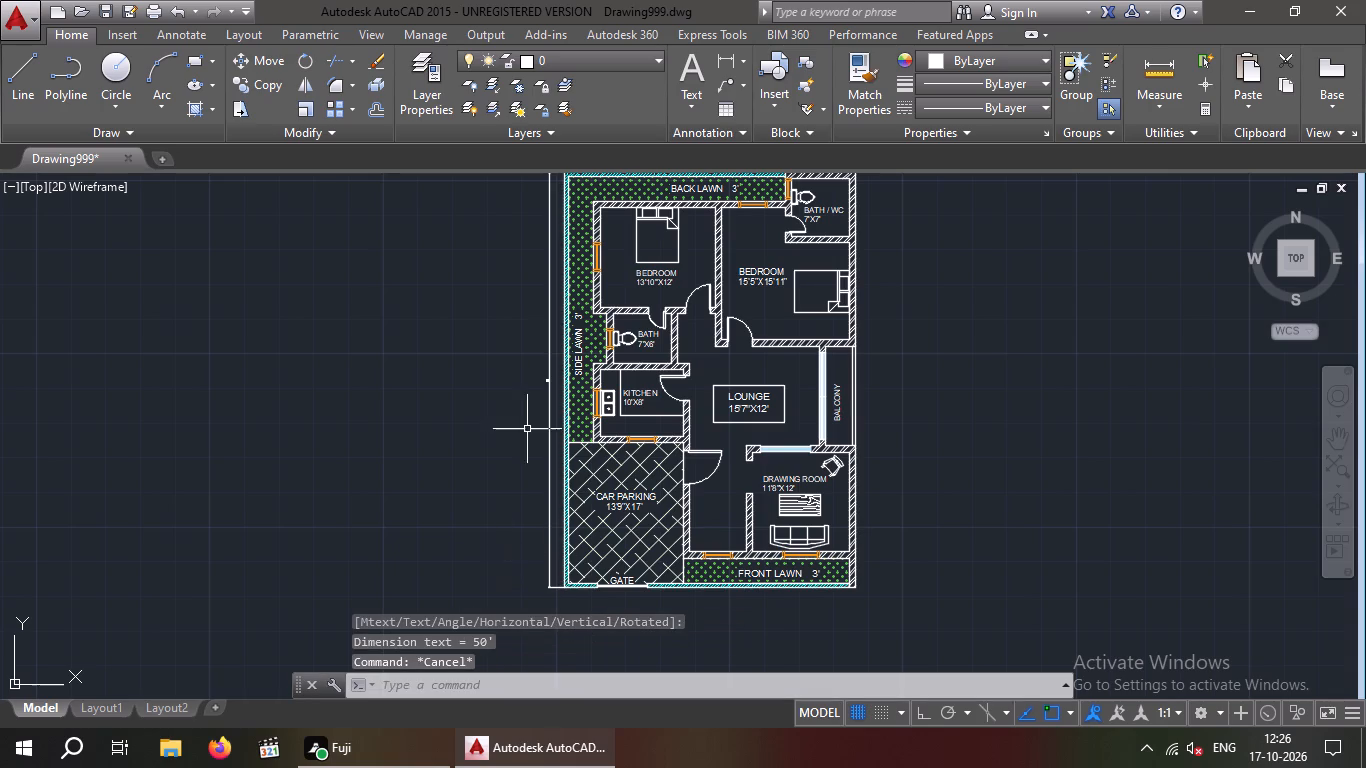
Set the text height of the overall width dimension above the BACK LAWN to 15".
{"action": "middle_click_drag", "start_coordinate": [523, 411], "coordinate": [455, 513]}
{"action": "middle_click", "coordinate": [452, 517]}
{"action": "scroll", "coordinate": [651, 244], "scroll_direction": "up", "scroll_amount": 1}
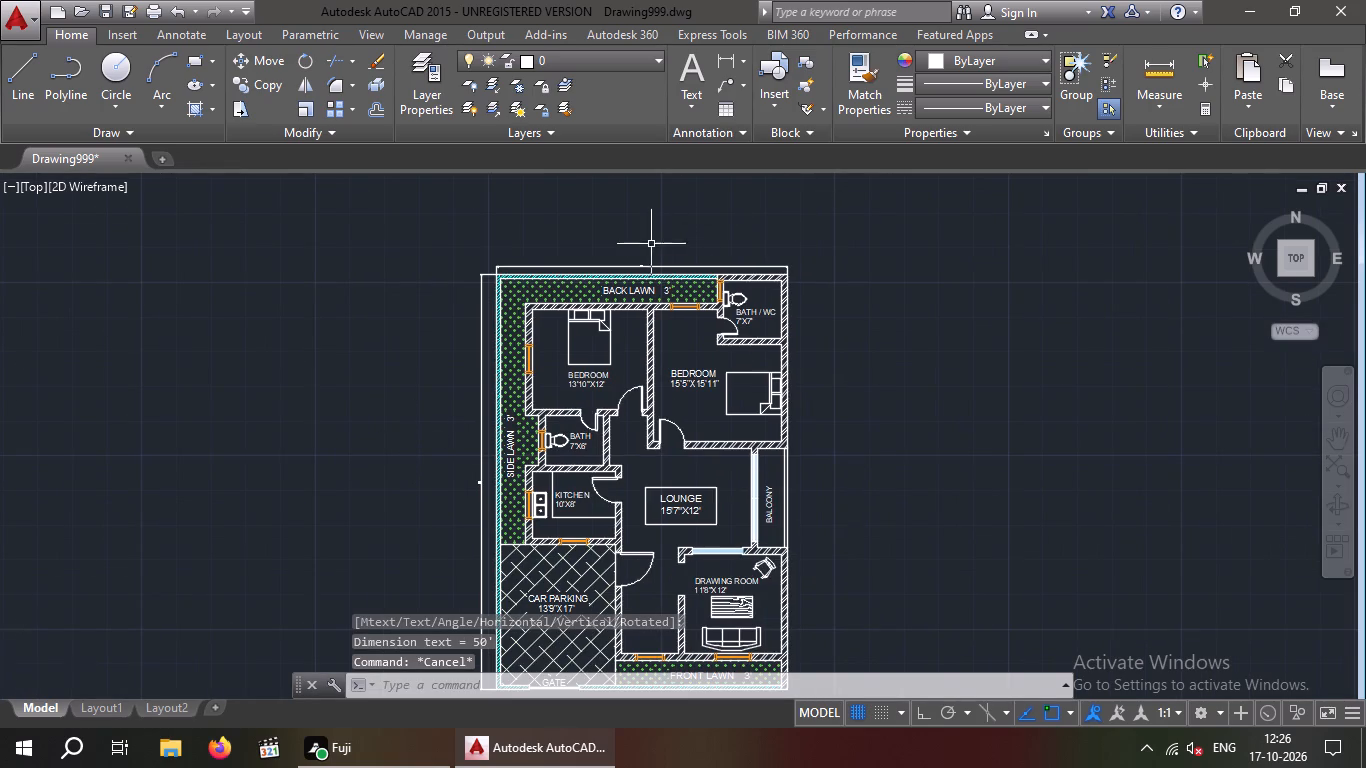
{"action": "scroll", "coordinate": [651, 244], "scroll_direction": "up", "scroll_amount": 4}
{"action": "double_click", "coordinate": [590, 383]}
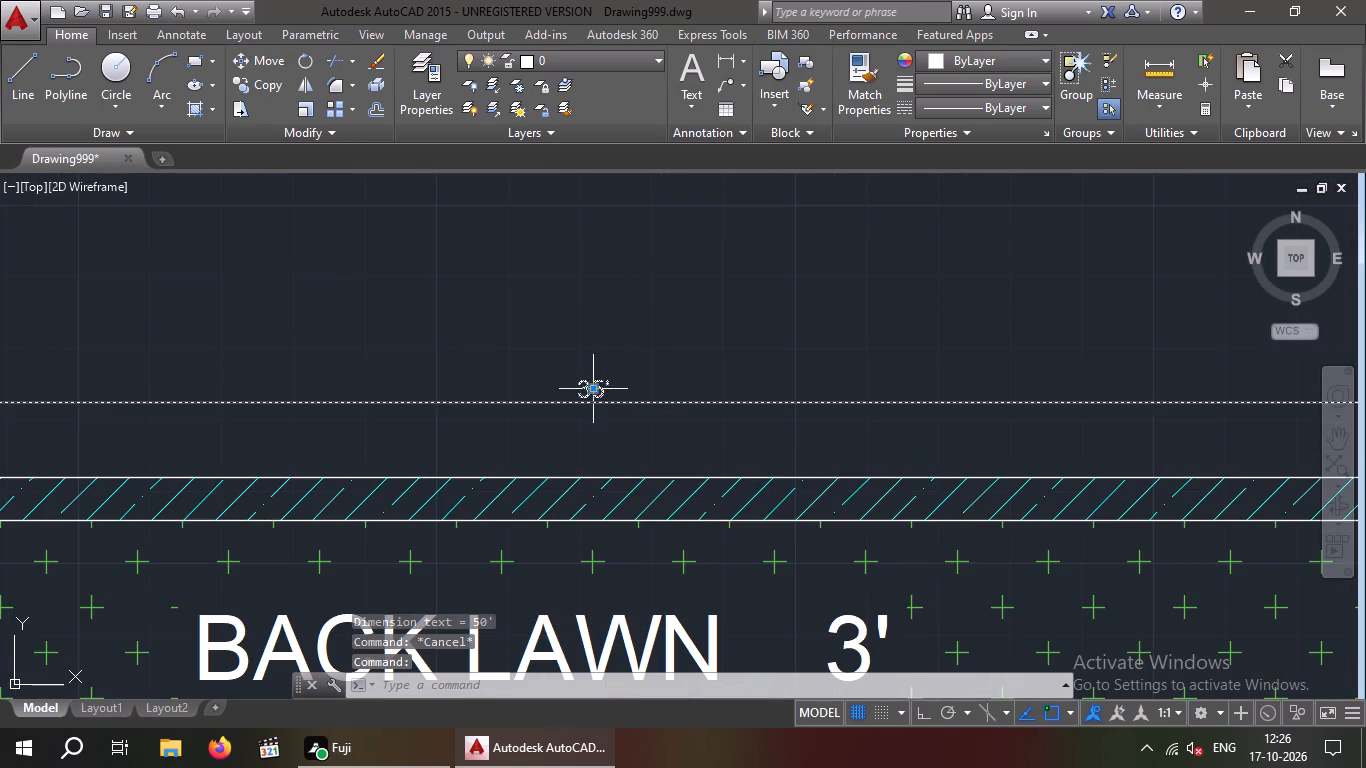
{"action": "scroll", "coordinate": [604, 392], "scroll_direction": "up", "scroll_amount": 3}
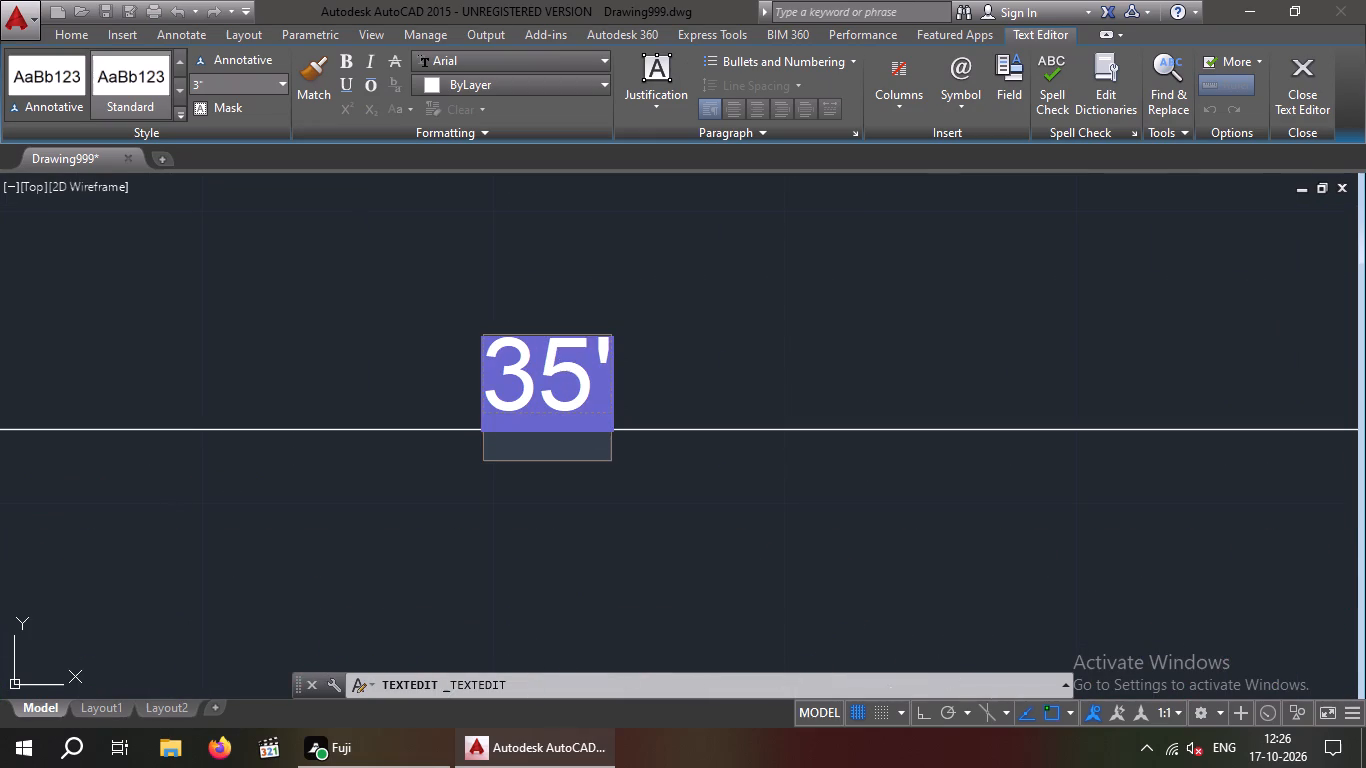
{"action": "left_click", "coordinate": [604, 392]}
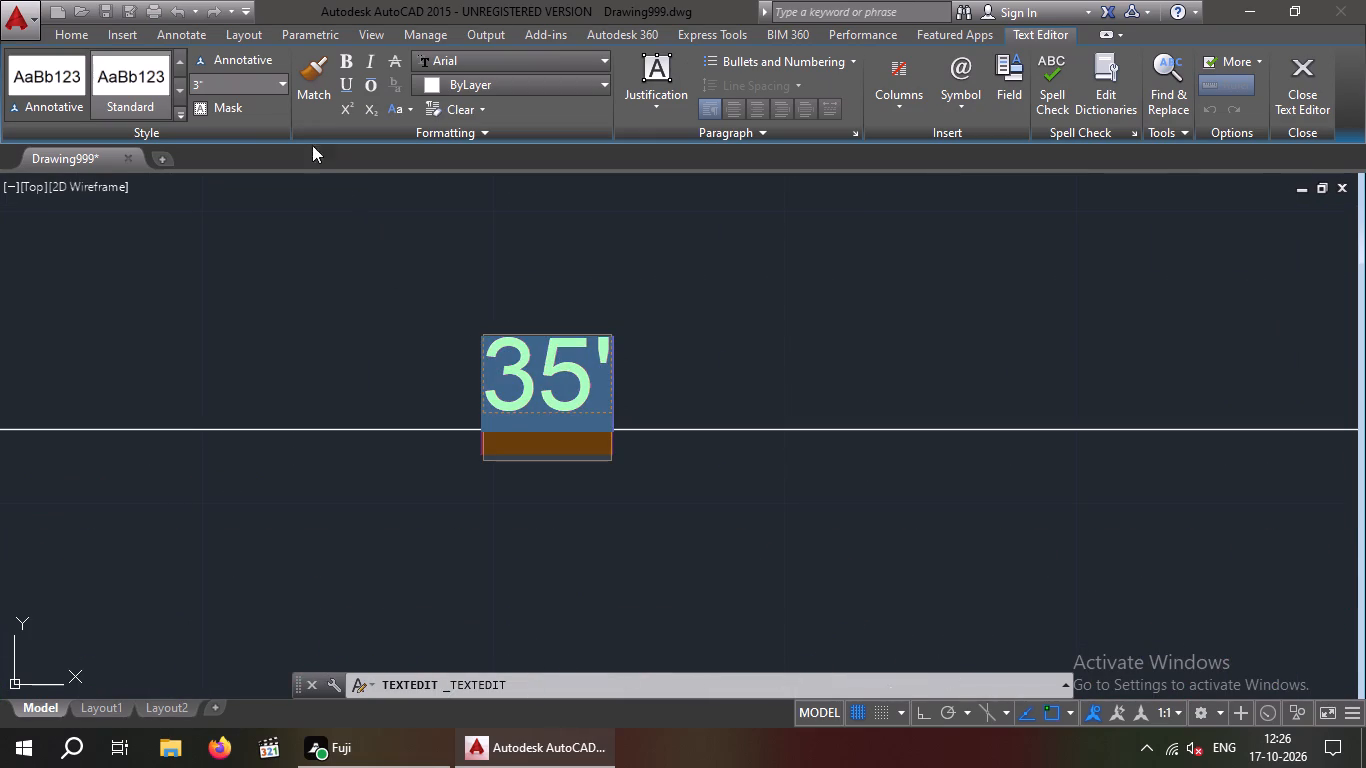
{"action": "left_click", "coordinate": [253, 91]}
{"action": "type", "text": "15\""}
{"action": "key", "text": "Return"}
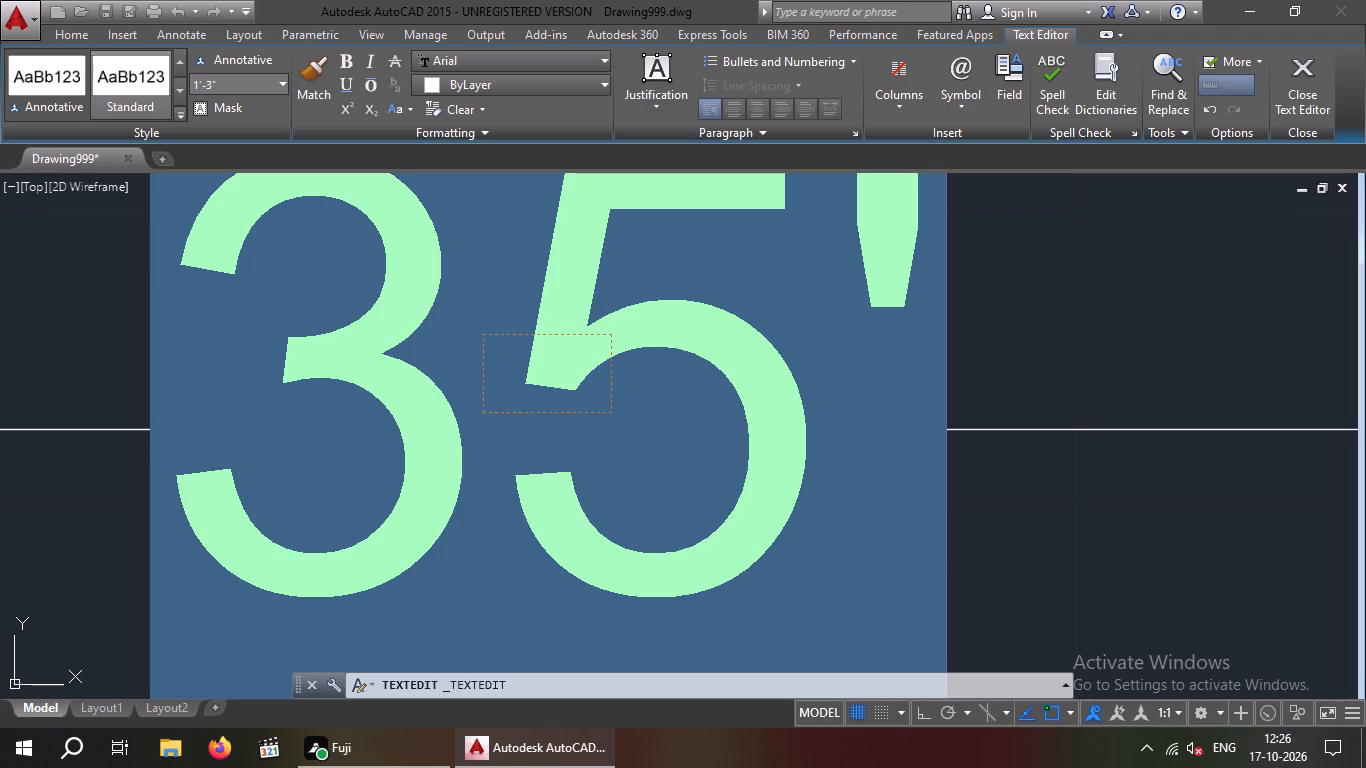
{"action": "left_click", "coordinate": [1158, 333]}
Set the text height of the overall depth dimension outside the SIDE LAWN wall to 15".
{"action": "scroll", "coordinate": [1154, 331], "scroll_direction": "down", "scroll_amount": 3}
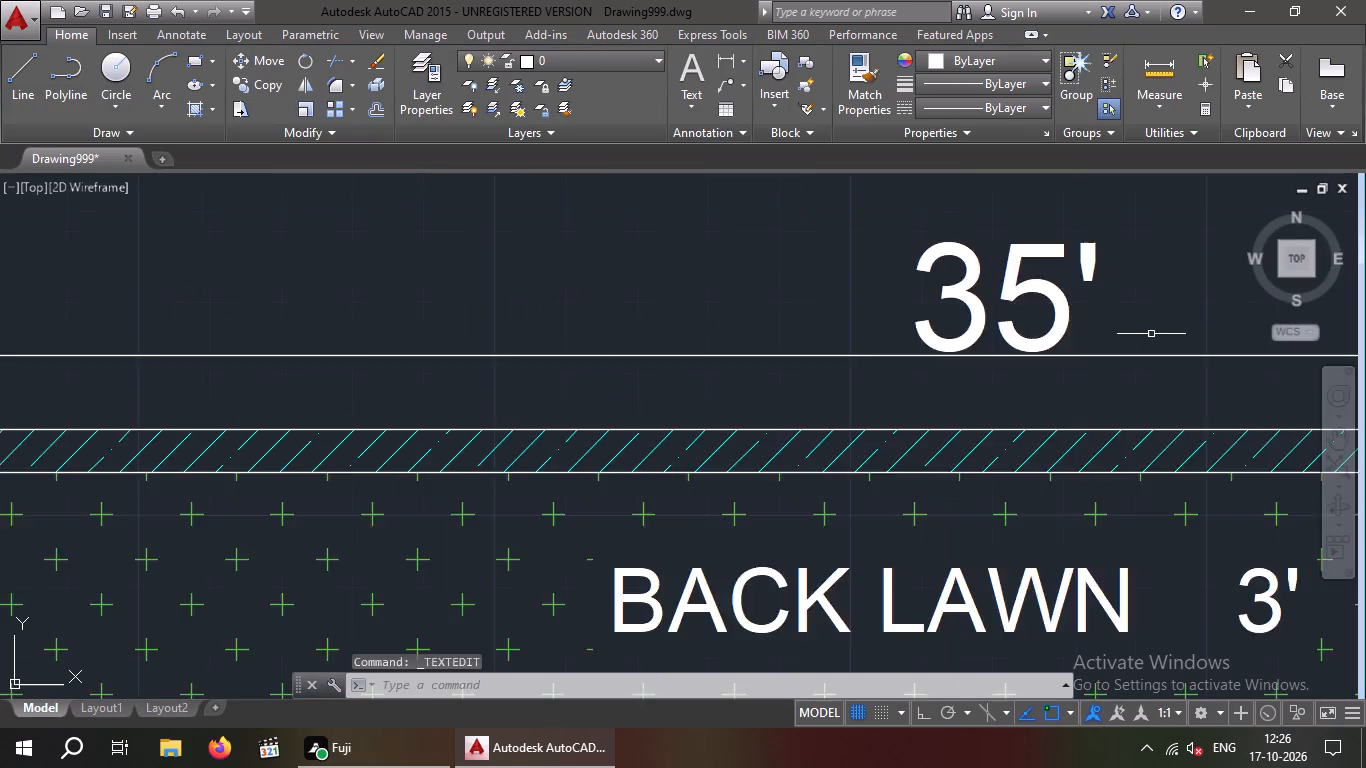
{"action": "scroll", "coordinate": [1140, 342], "scroll_direction": "down", "scroll_amount": 3}
{"action": "middle_click_drag", "start_coordinate": [672, 336], "coordinate": [604, 159]}
{"action": "scroll", "coordinate": [572, 205], "scroll_direction": "down", "scroll_amount": 1}
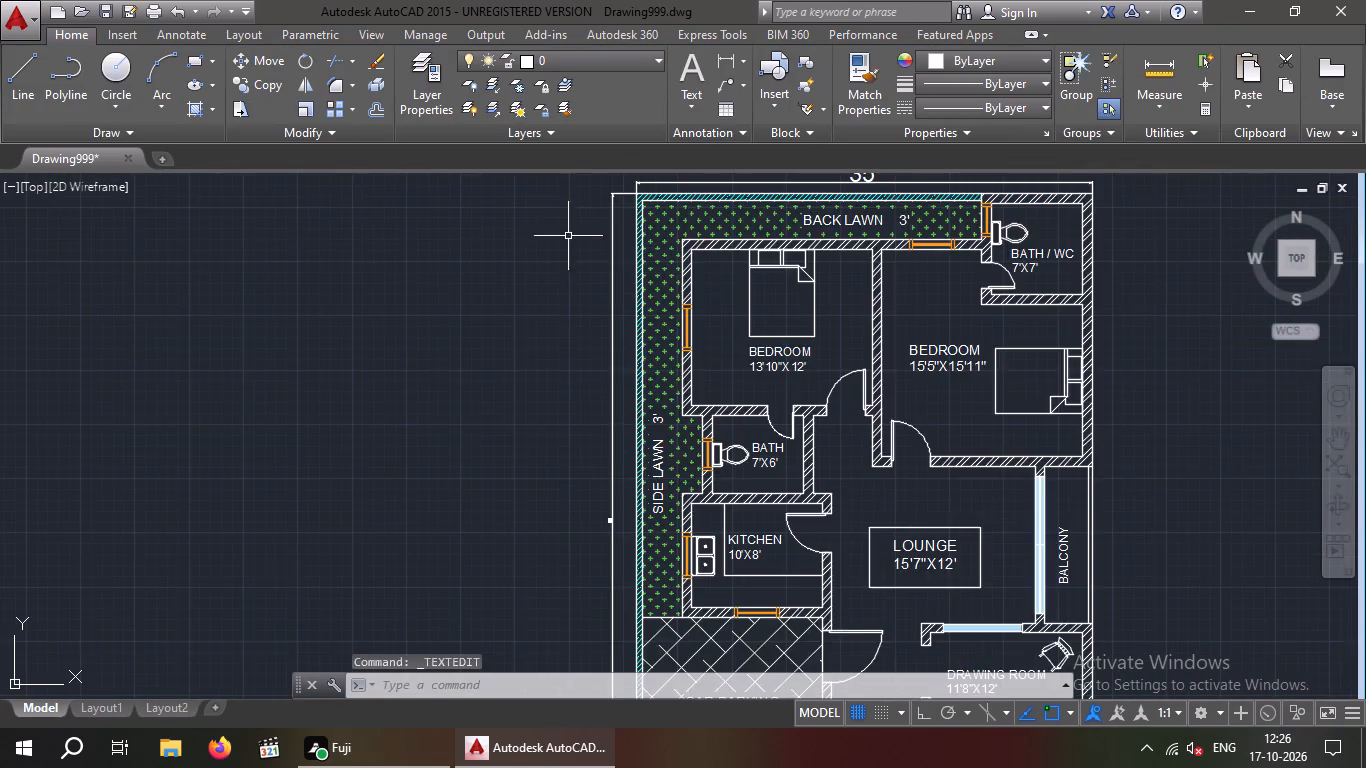
{"action": "scroll", "coordinate": [568, 251], "scroll_direction": "down", "scroll_amount": 1}
{"action": "middle_click_drag", "start_coordinate": [567, 252], "coordinate": [554, 261]}
{"action": "scroll", "coordinate": [561, 448], "scroll_direction": "up", "scroll_amount": 4}
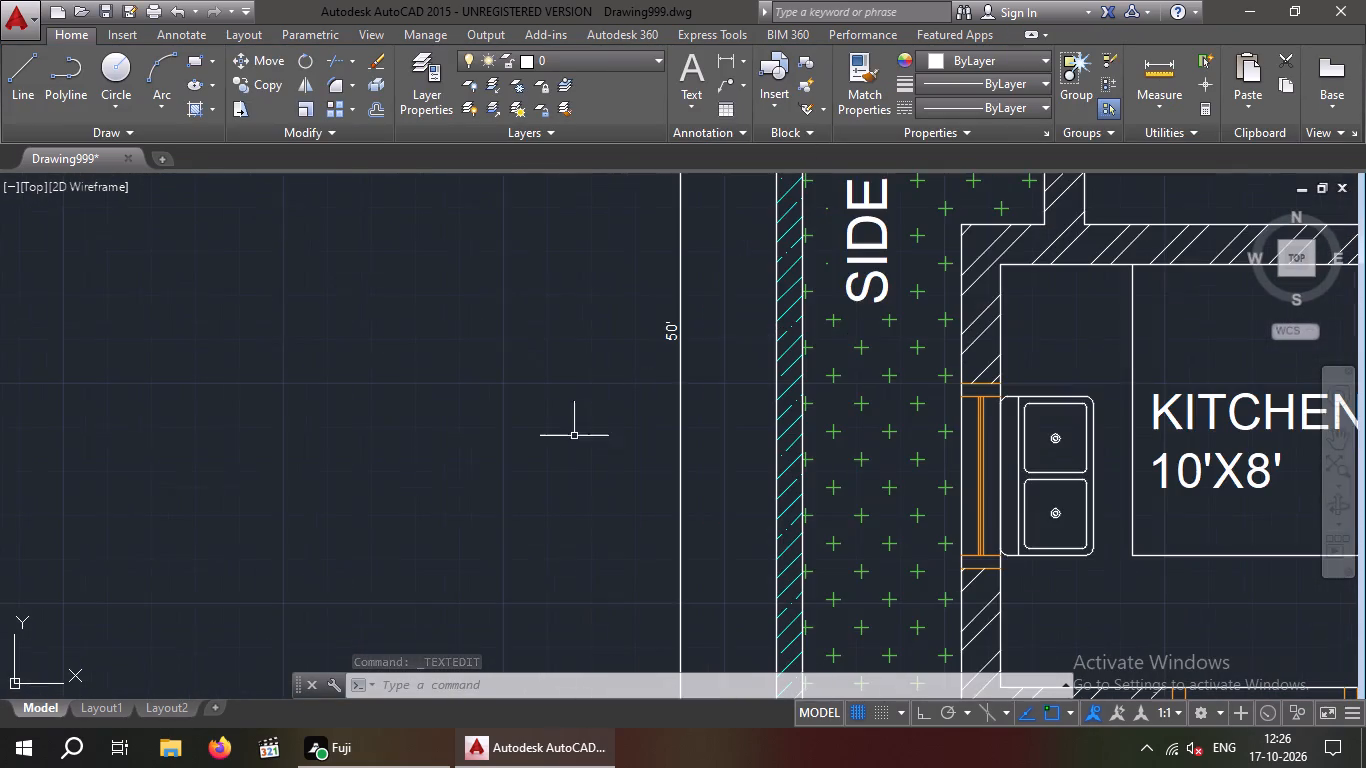
{"action": "scroll", "coordinate": [669, 323], "scroll_direction": "up", "scroll_amount": 1}
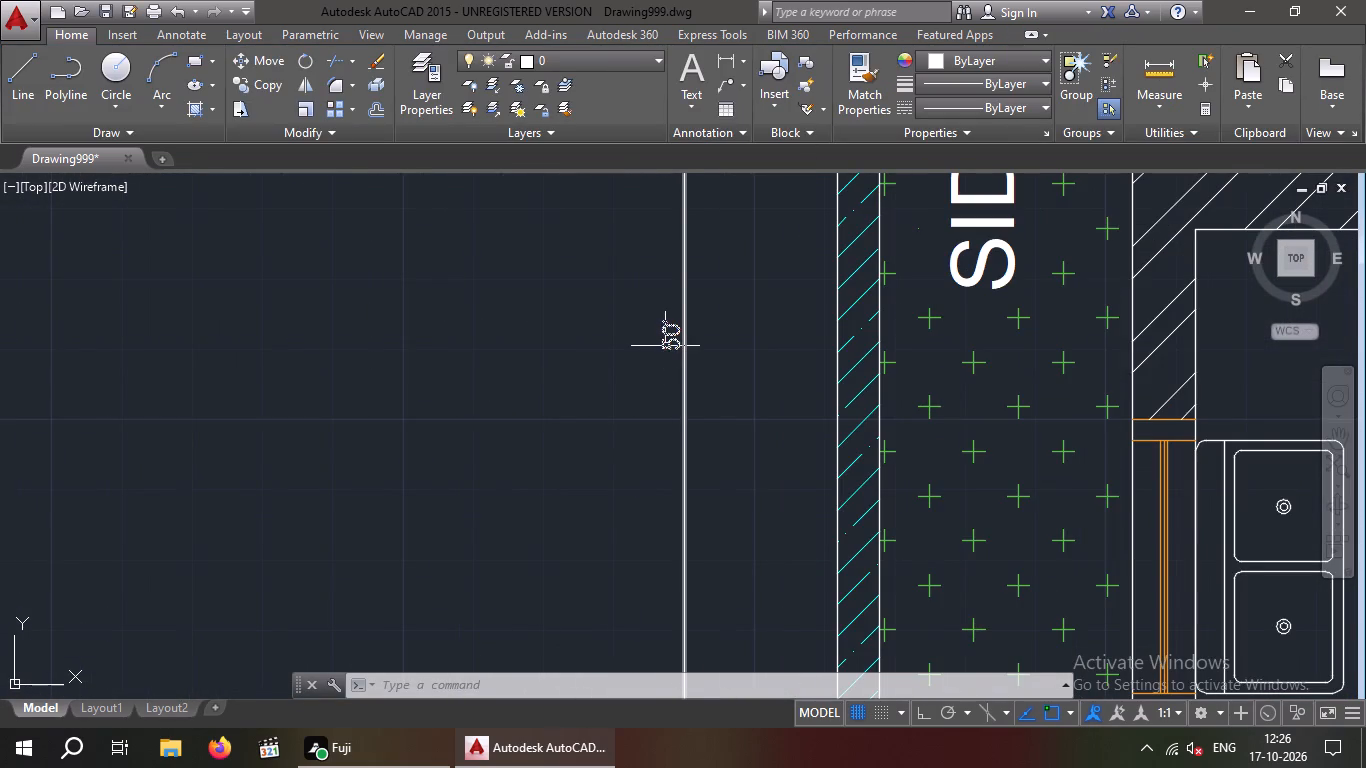
{"action": "double_click", "coordinate": [665, 346]}
{"action": "left_click", "coordinate": [680, 341]}
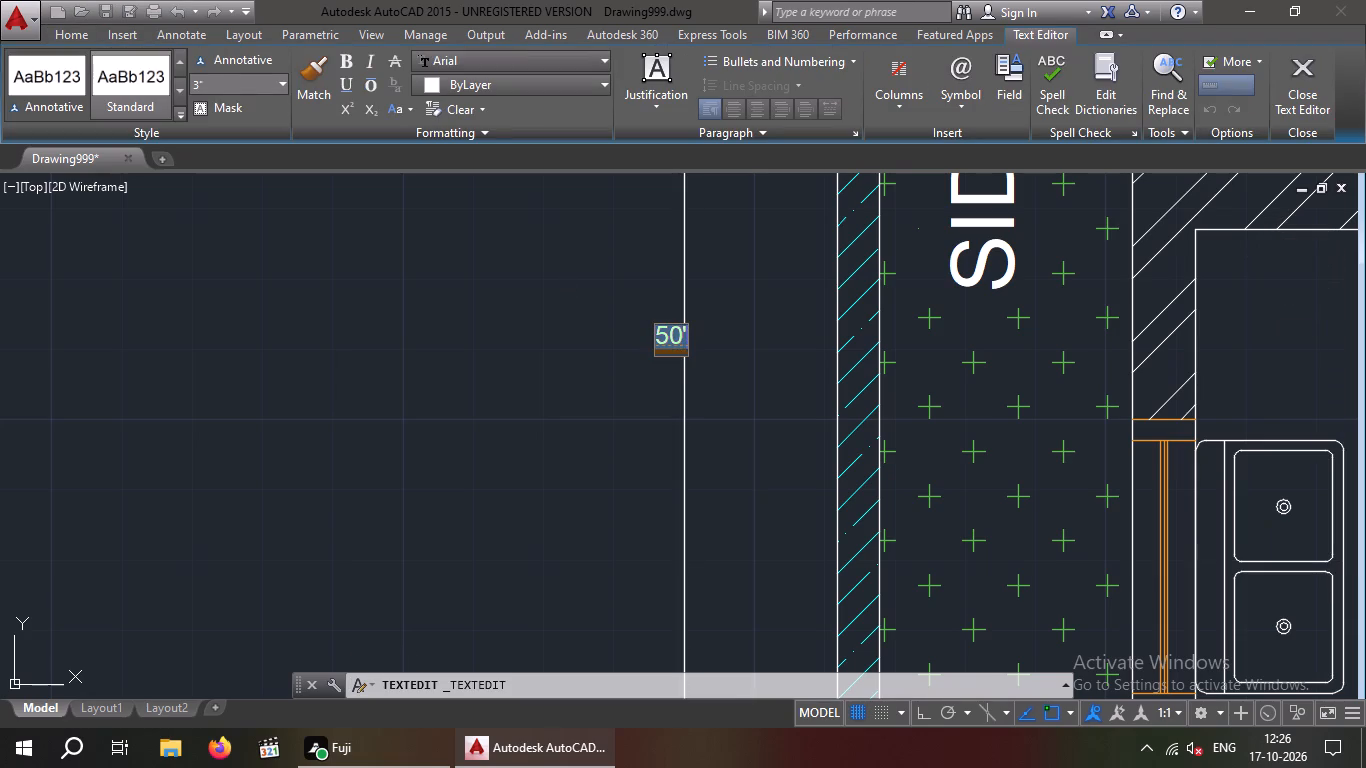
{"action": "left_click", "coordinate": [221, 85]}
{"action": "type", "text": "15"}
{"action": "key", "text": "shift+quotedbl"}
{"action": "key", "text": "Return"}
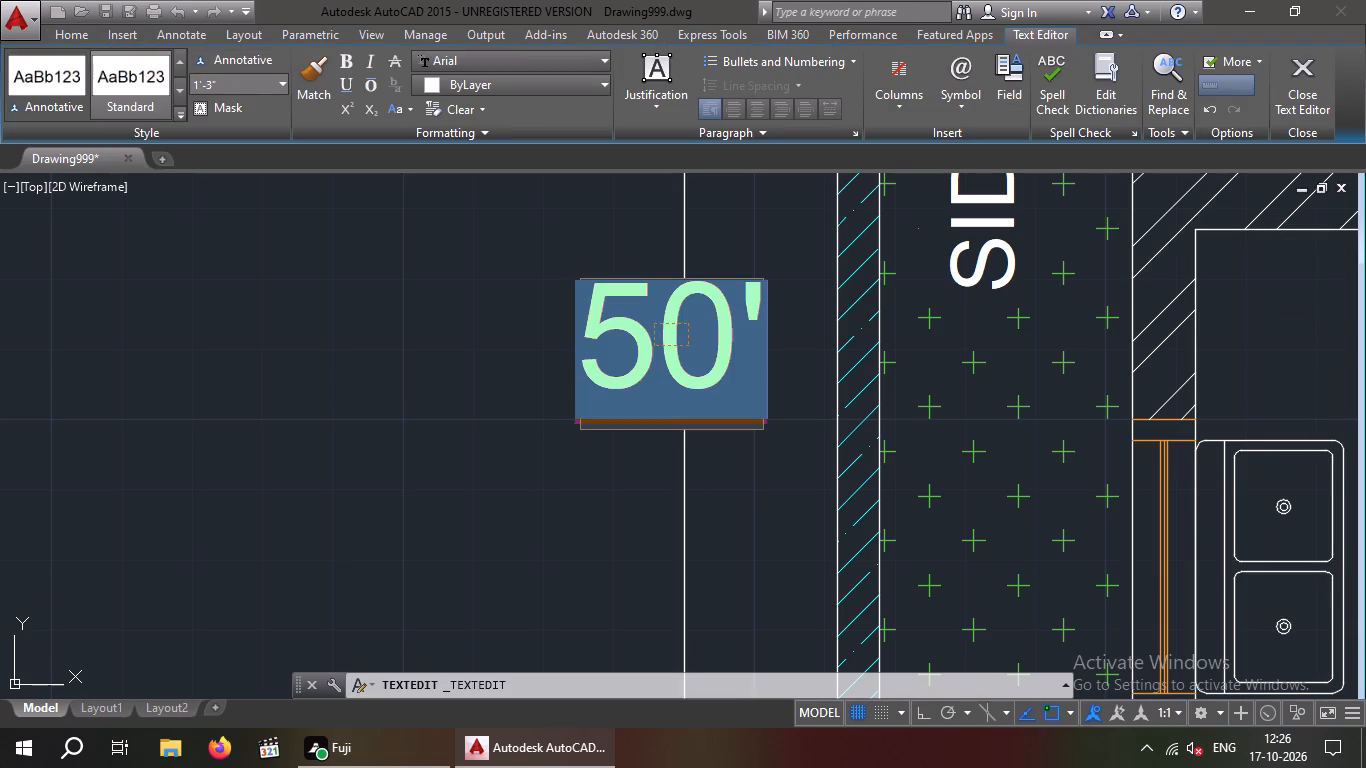
{"action": "left_click", "coordinate": [467, 375]}
Examine the whole floor plan from the back lawn to the gate, including the overall width and depth dimensions.
{"action": "scroll", "coordinate": [461, 390], "scroll_direction": "down", "scroll_amount": 6}
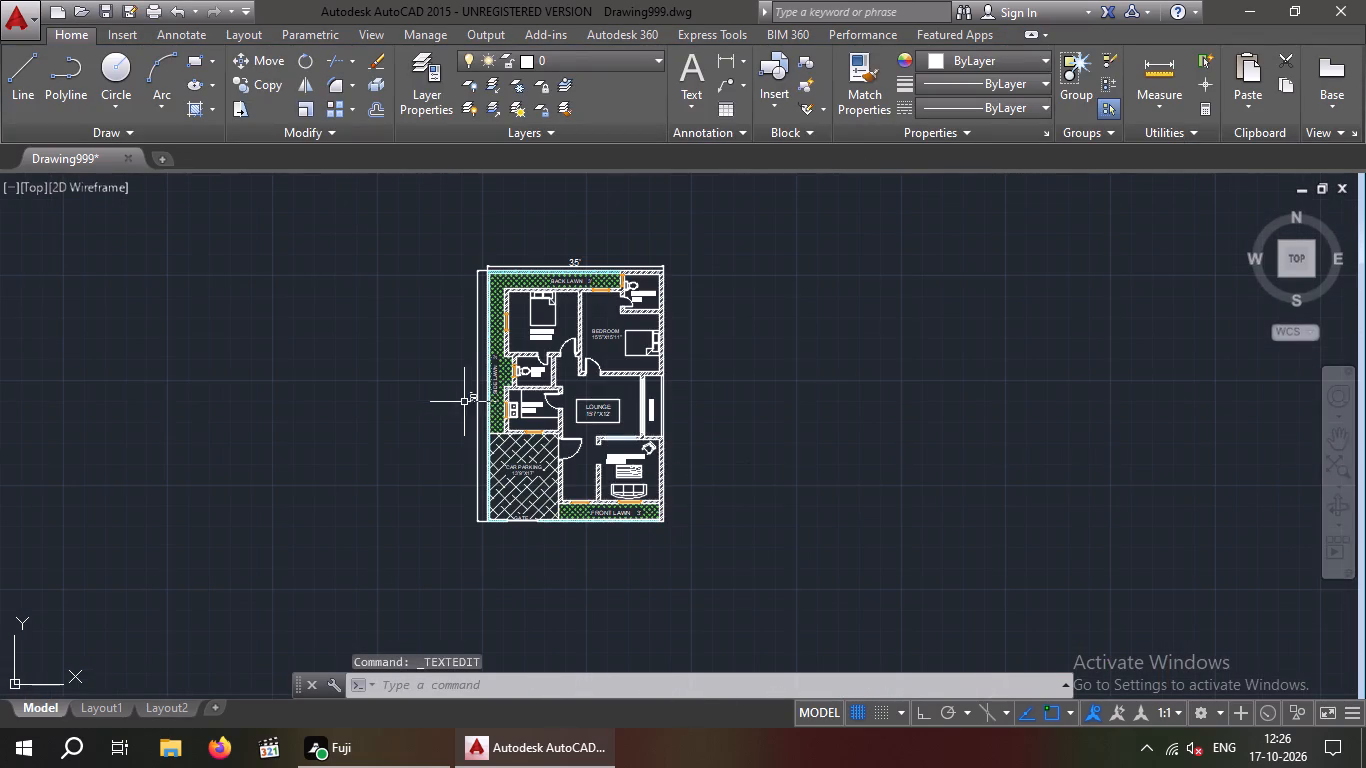
{"action": "middle_click_drag", "start_coordinate": [372, 391], "coordinate": [371, 314]}
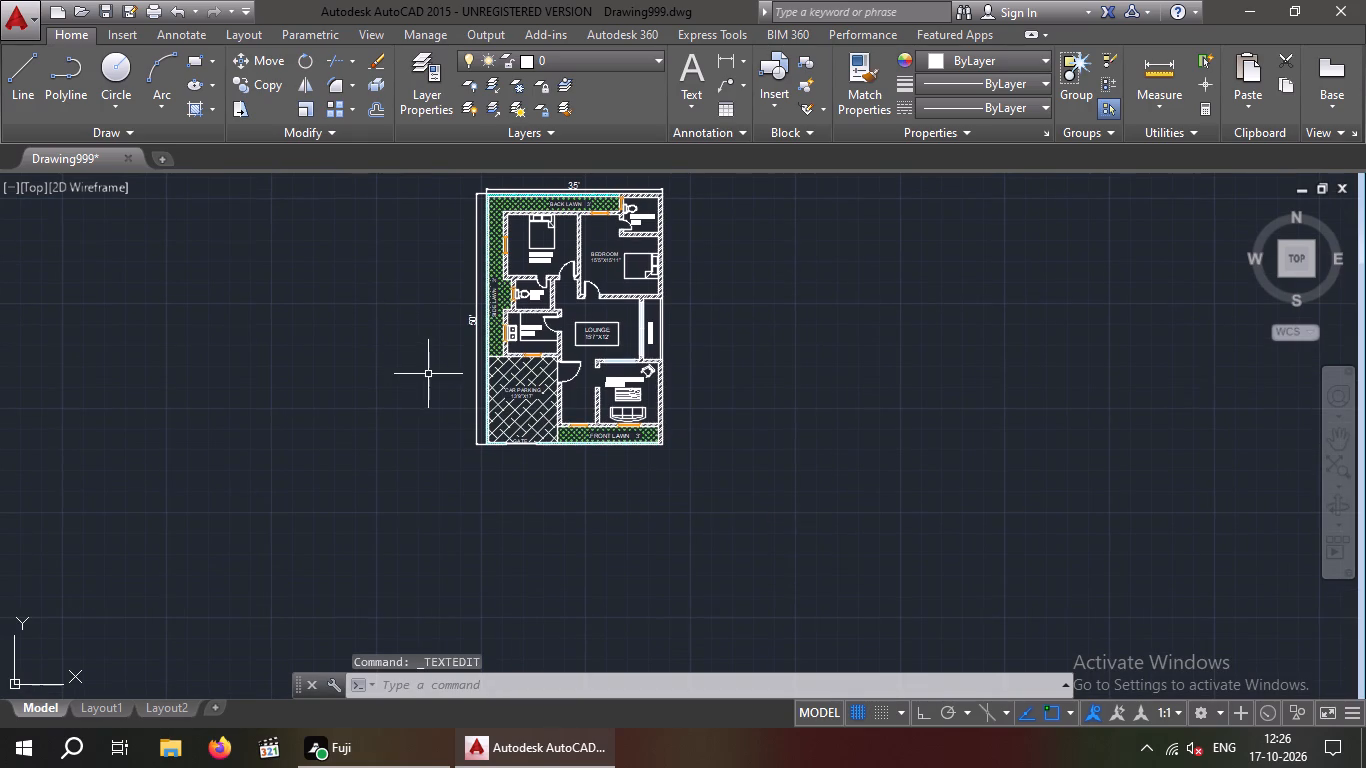
{"action": "key", "text": "Escape"}
{"action": "key", "text": "Escape"}
{"action": "scroll", "coordinate": [527, 435], "scroll_direction": "up", "scroll_amount": 4}
{"action": "scroll", "coordinate": [508, 450], "scroll_direction": "down", "scroll_amount": 2}
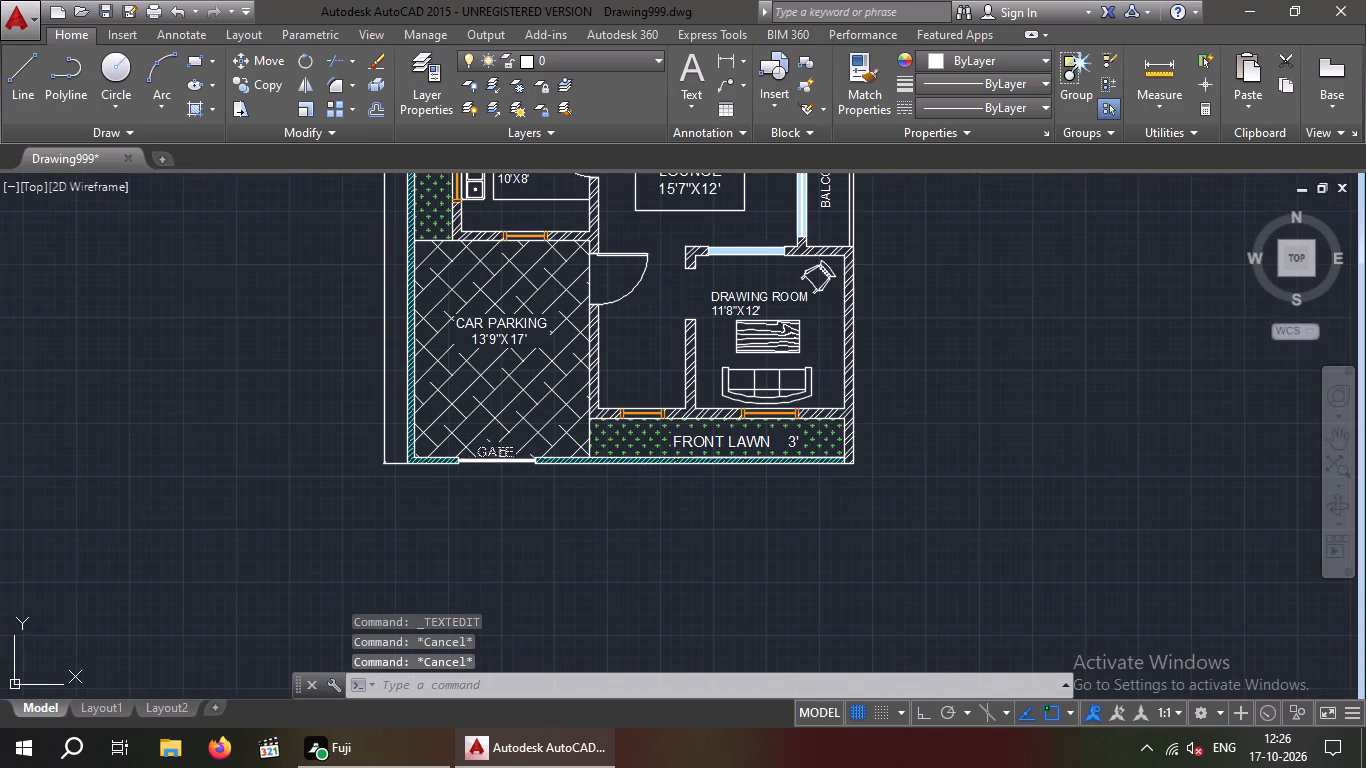
{"action": "middle_click_drag", "start_coordinate": [475, 486], "coordinate": [384, 487]}
{"action": "scroll", "coordinate": [365, 490], "scroll_direction": "down", "scroll_amount": 2}
{"action": "middle_click_drag", "start_coordinate": [367, 492], "coordinate": [265, 497]}
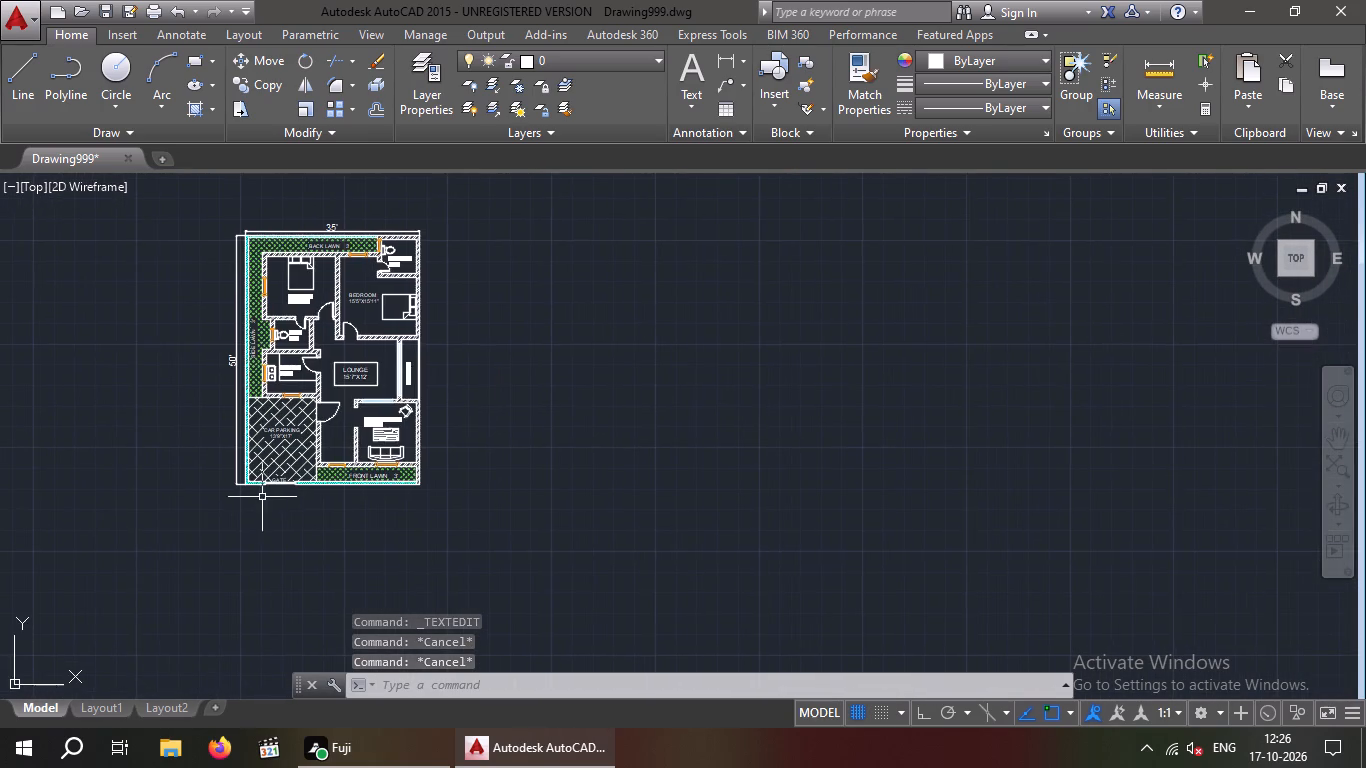
{"action": "scroll", "coordinate": [332, 388], "scroll_direction": "up", "scroll_amount": 2}
{"action": "scroll", "coordinate": [332, 388], "scroll_direction": "down", "scroll_amount": 1}
{"action": "middle_click_drag", "start_coordinate": [353, 412], "coordinate": [395, 463]}
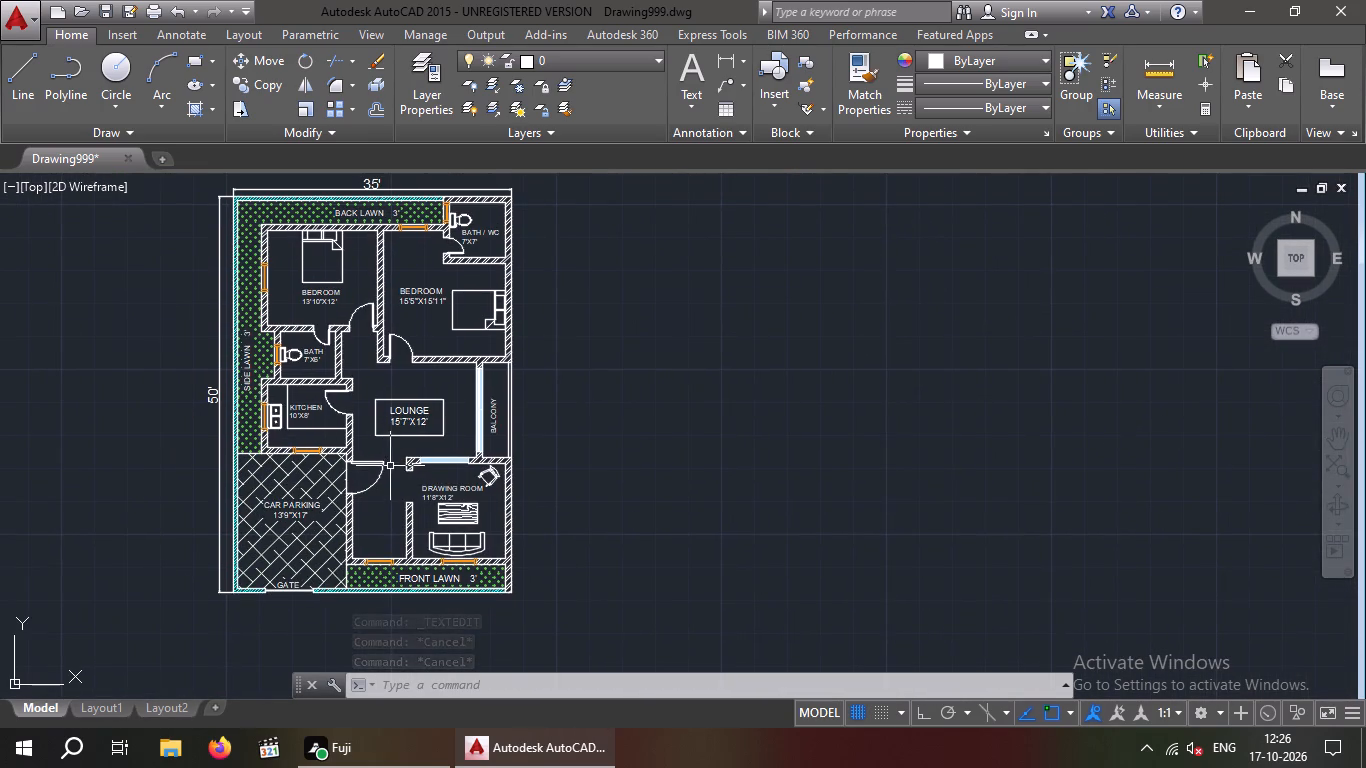
{"action": "key", "text": "Escape"}
{"action": "key", "text": "Escape"}
{"action": "key", "text": "Escape"}
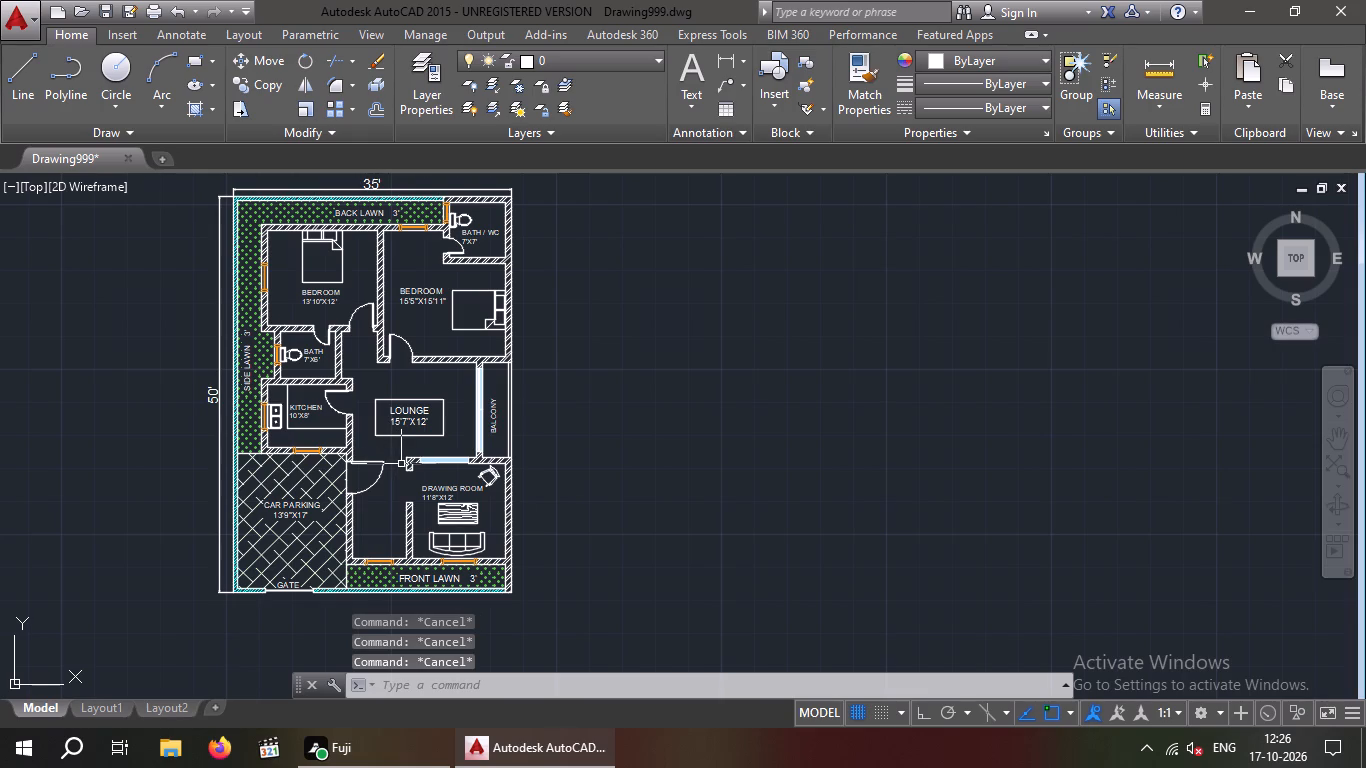
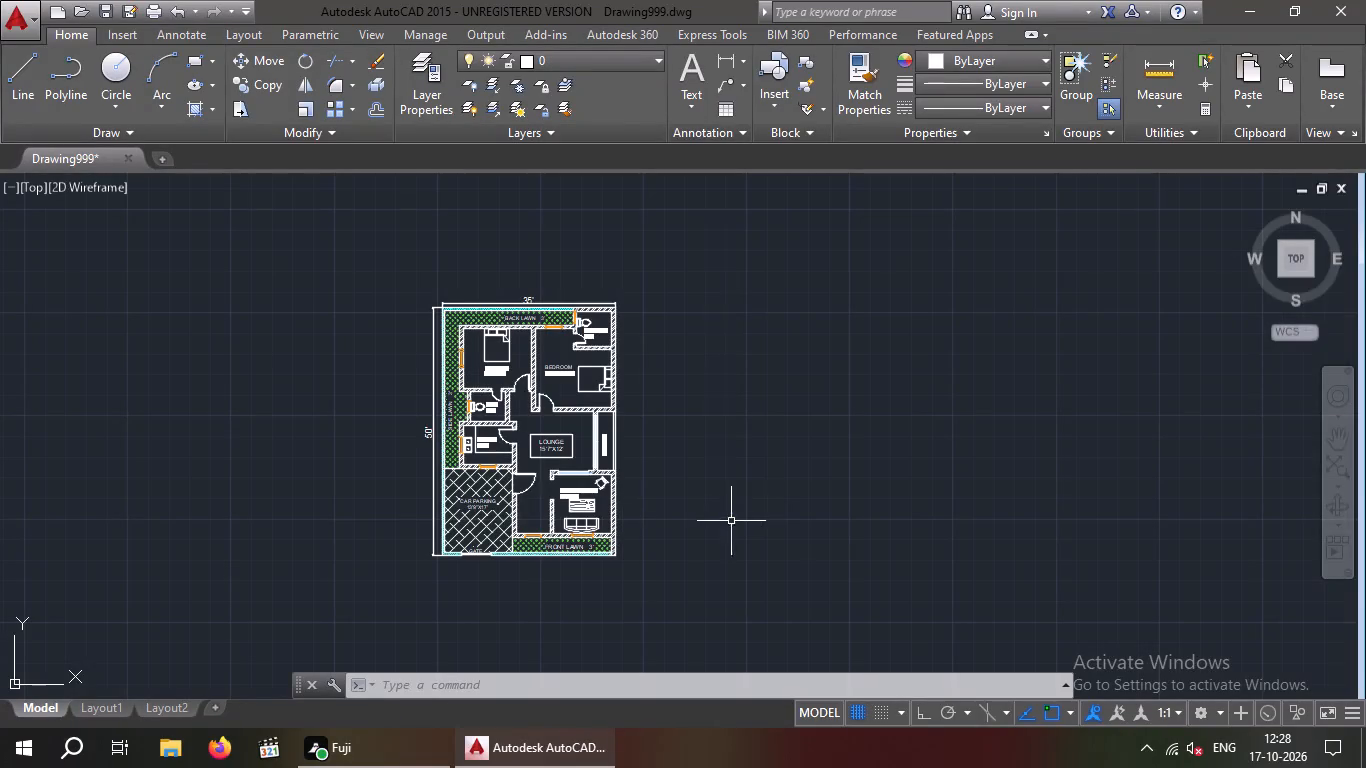
Add the multiline text title "FLOOR PLAN" with 20" text height outside the front wall, below the gate.
{"action": "key", "text": "Escape"}
{"action": "key", "text": "Escape"}
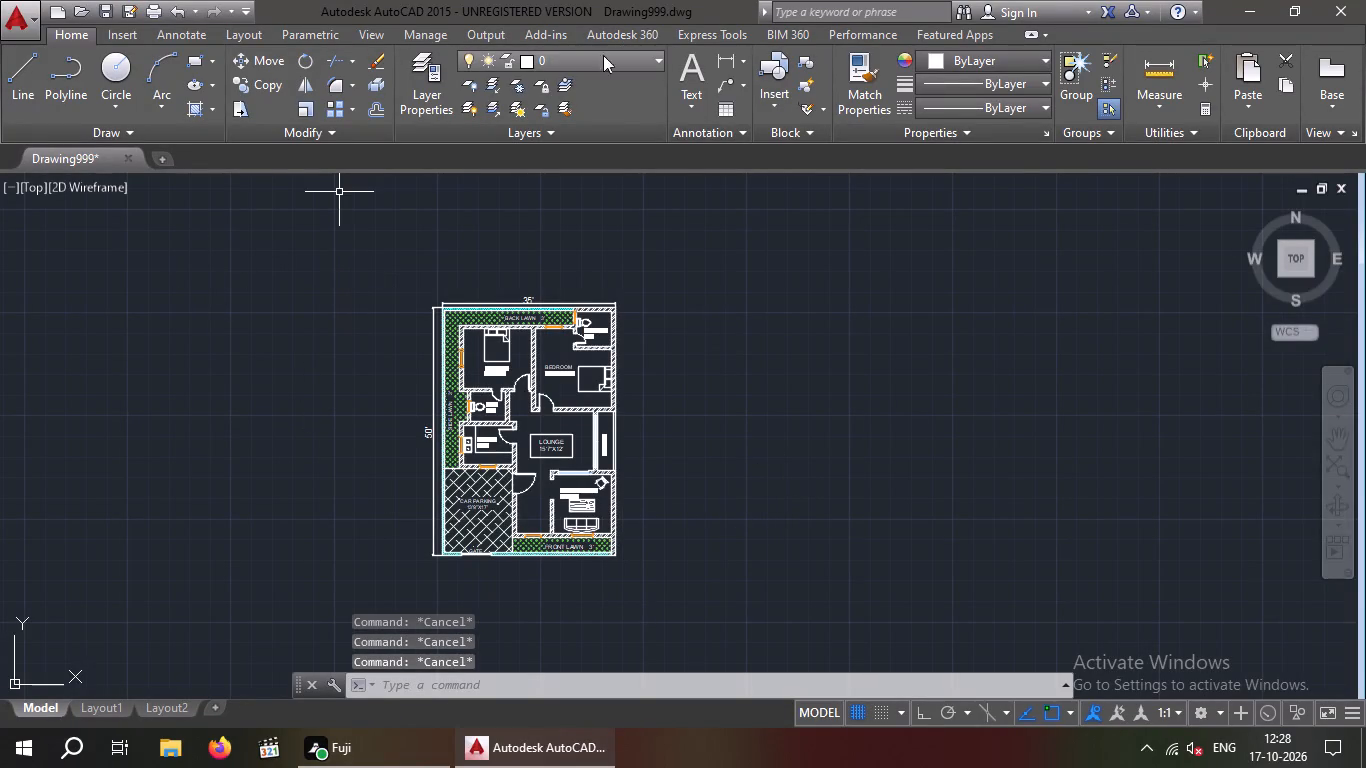
{"action": "left_click", "coordinate": [688, 75]}
{"action": "middle_click_drag", "start_coordinate": [758, 343], "coordinate": [785, 187]}
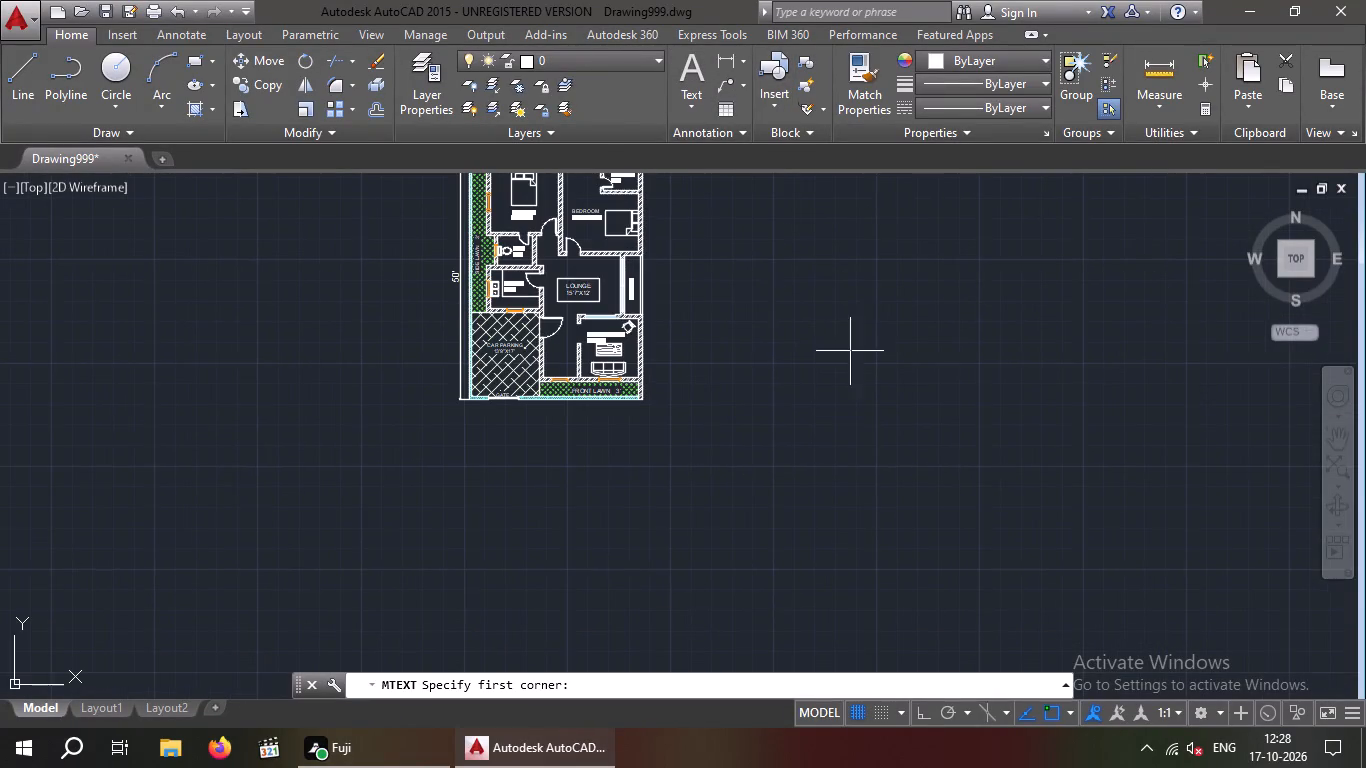
{"action": "scroll", "coordinate": [691, 425], "scroll_direction": "down", "scroll_amount": 1}
{"action": "scroll", "coordinate": [578, 433], "scroll_direction": "up", "scroll_amount": 3}
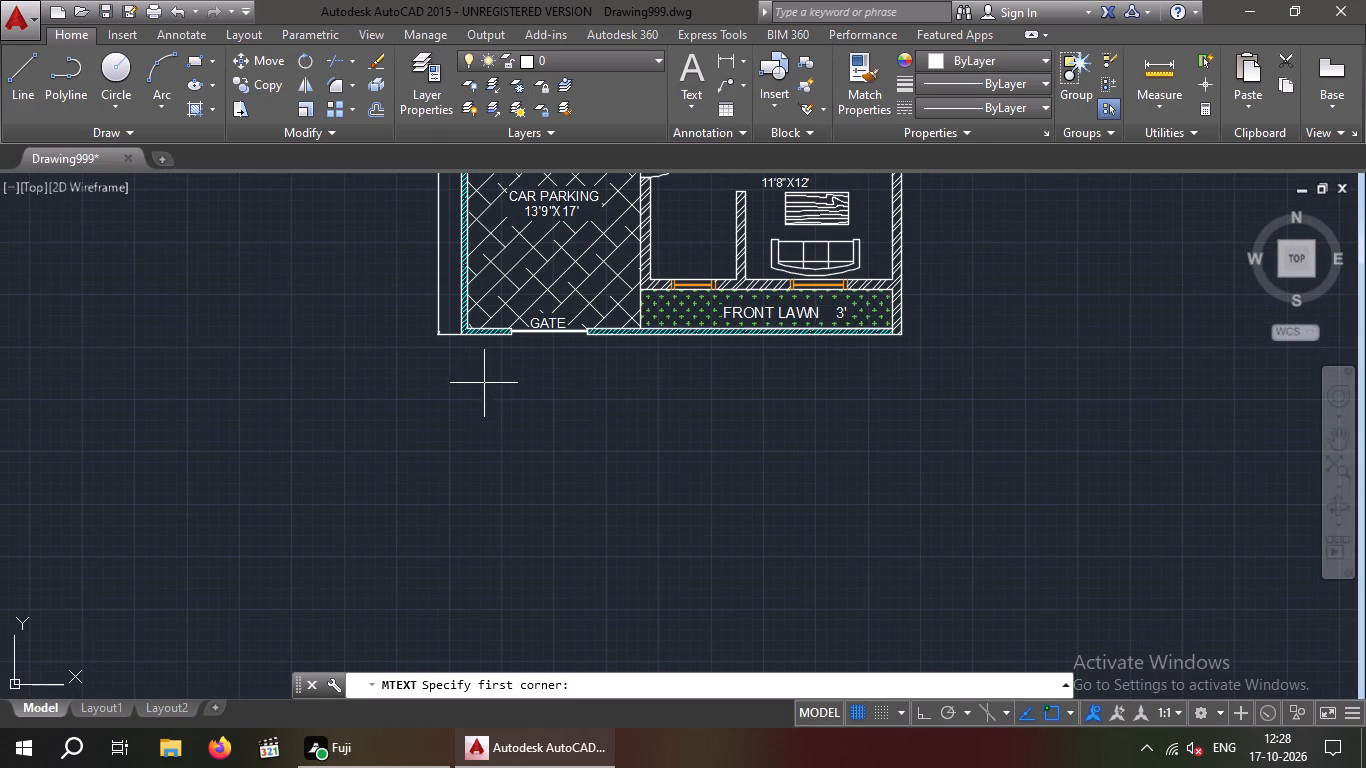
{"action": "left_click_drag", "start_coordinate": [497, 382], "coordinate": [500, 418]}
{"action": "left_click", "coordinate": [1096, 462]}
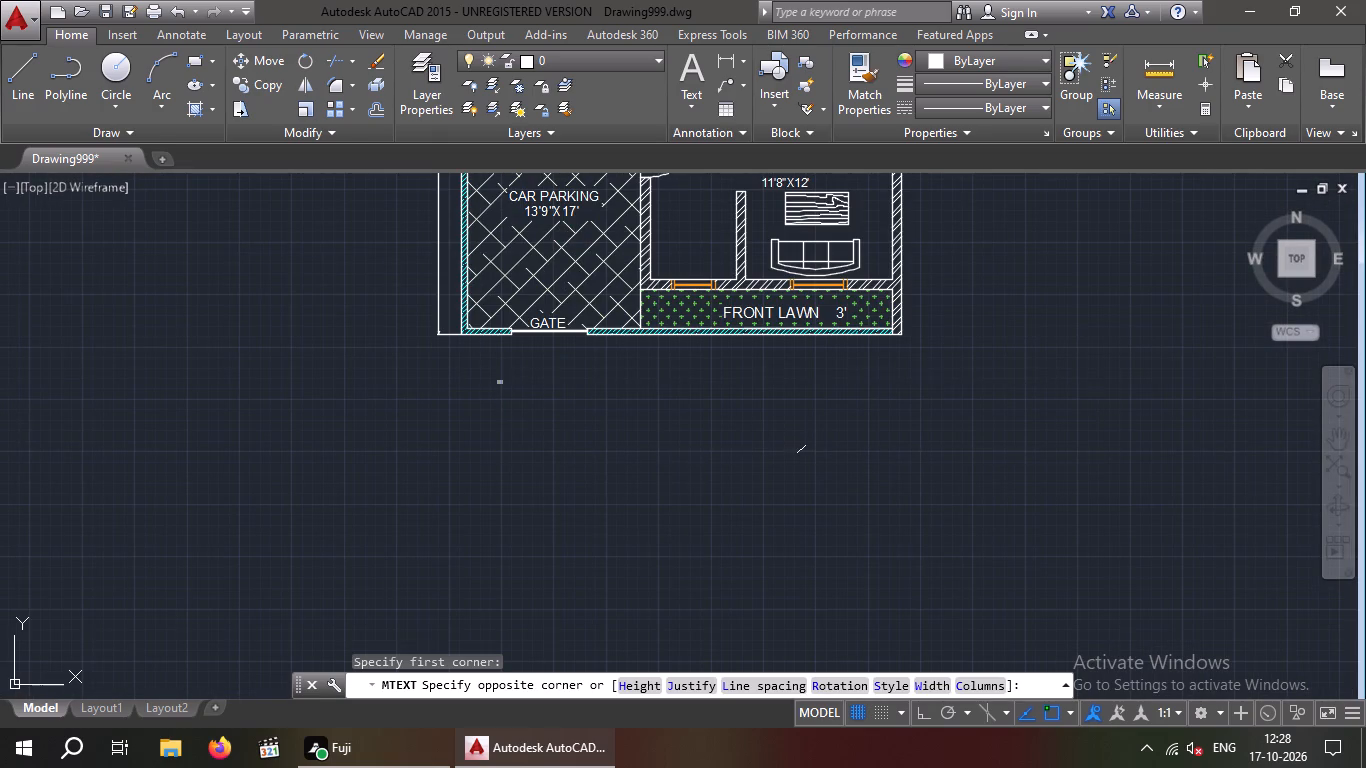
{"action": "left_click", "coordinate": [237, 80]}
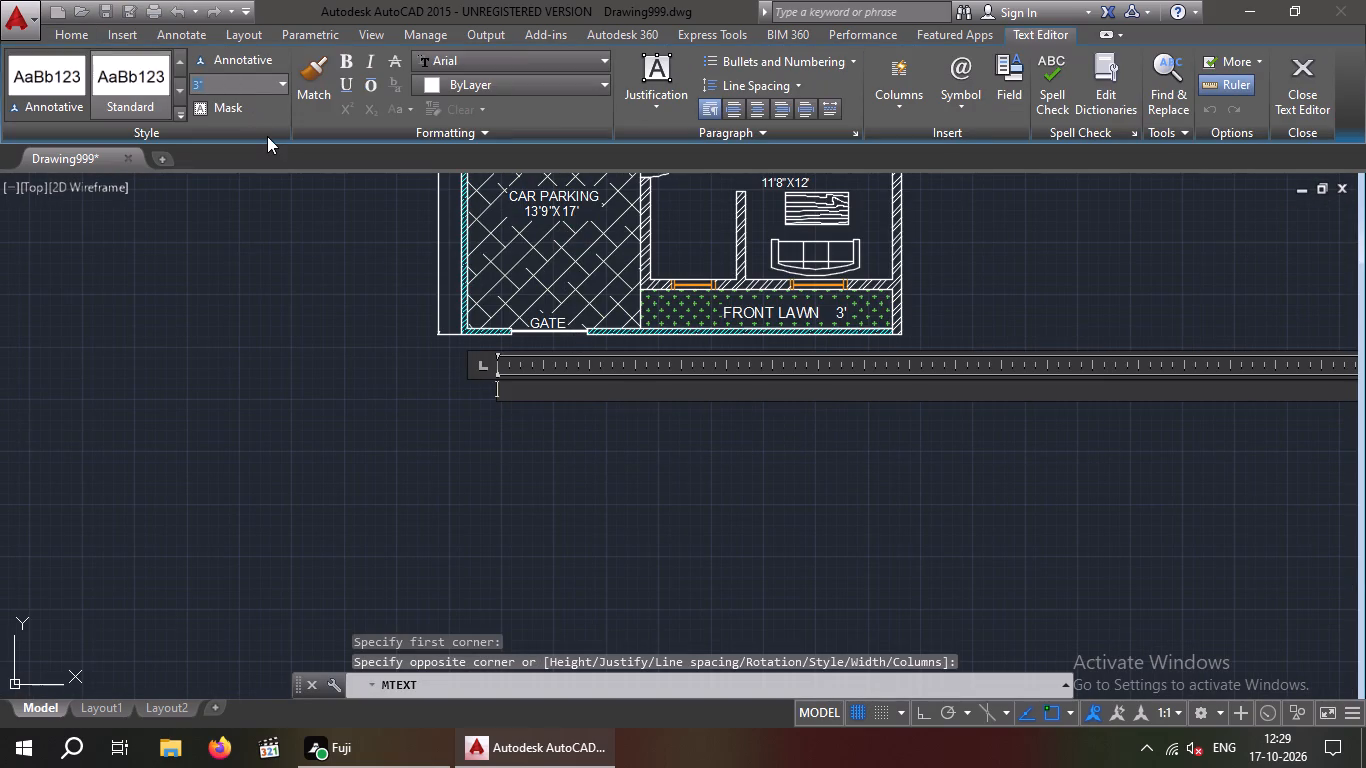
{"action": "type", "text": "20"}
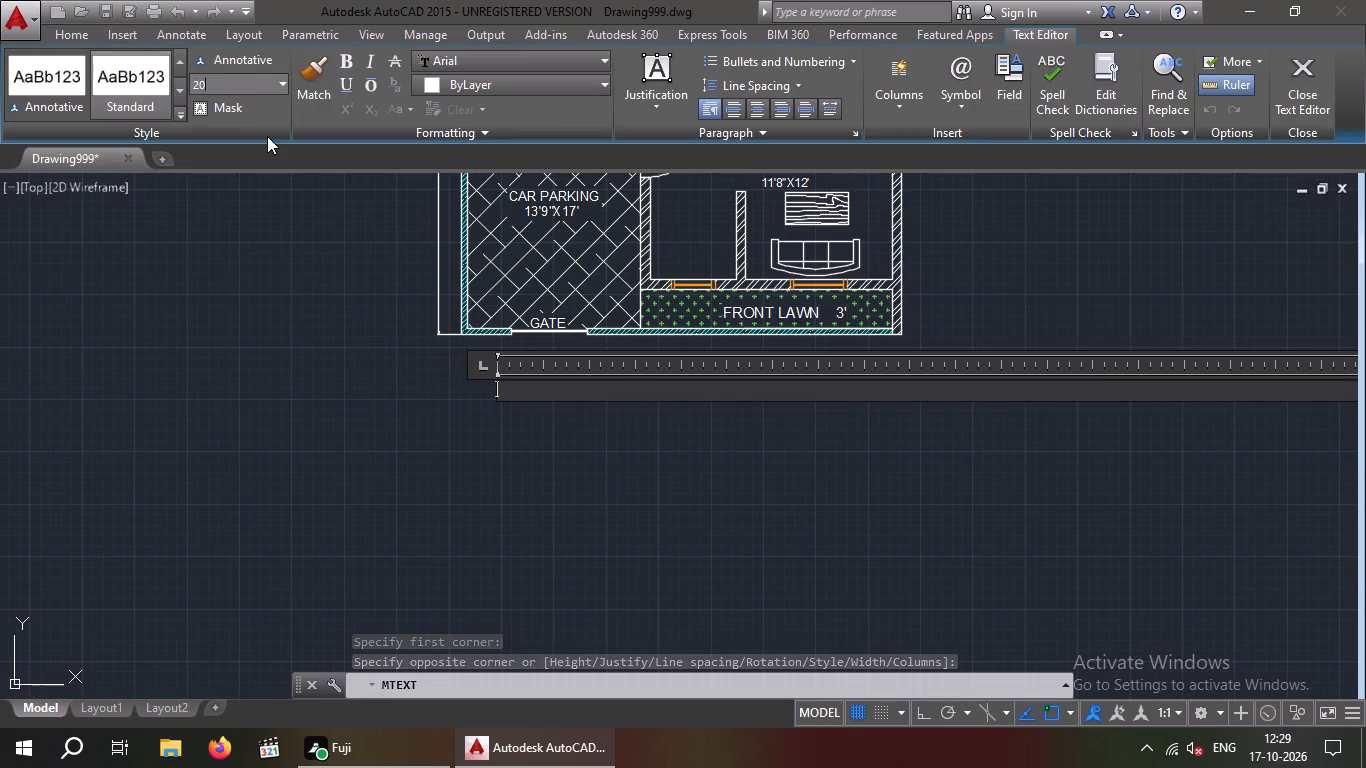
{"action": "key", "text": "shift+quotedbl"}
{"action": "key", "text": "Return"}
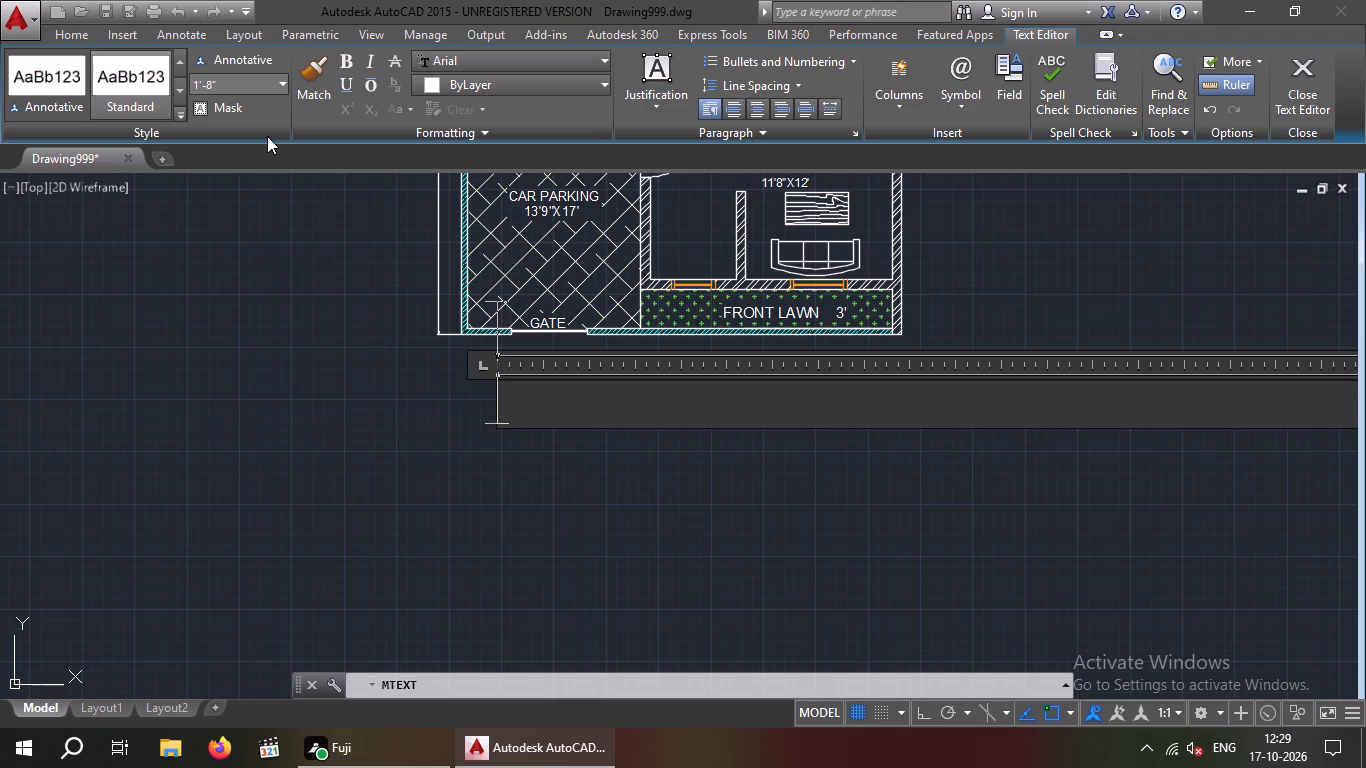
{"action": "type", "text": "FLOOR PLAN"}
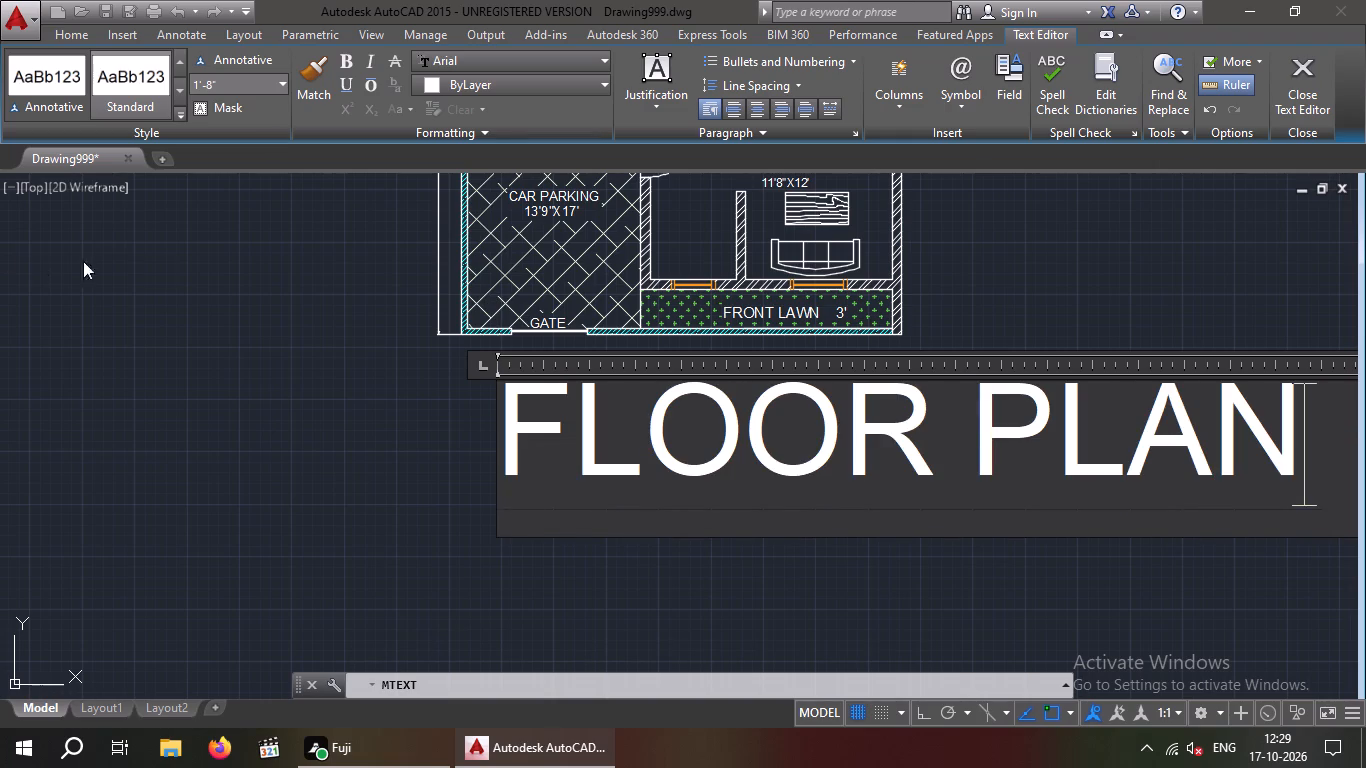
{"action": "left_click", "coordinate": [166, 352]}
{"action": "scroll", "coordinate": [216, 346], "scroll_direction": "down", "scroll_amount": 1}
{"action": "right_click", "coordinate": [231, 351]}
{"action": "right_click", "coordinate": [231, 351]}
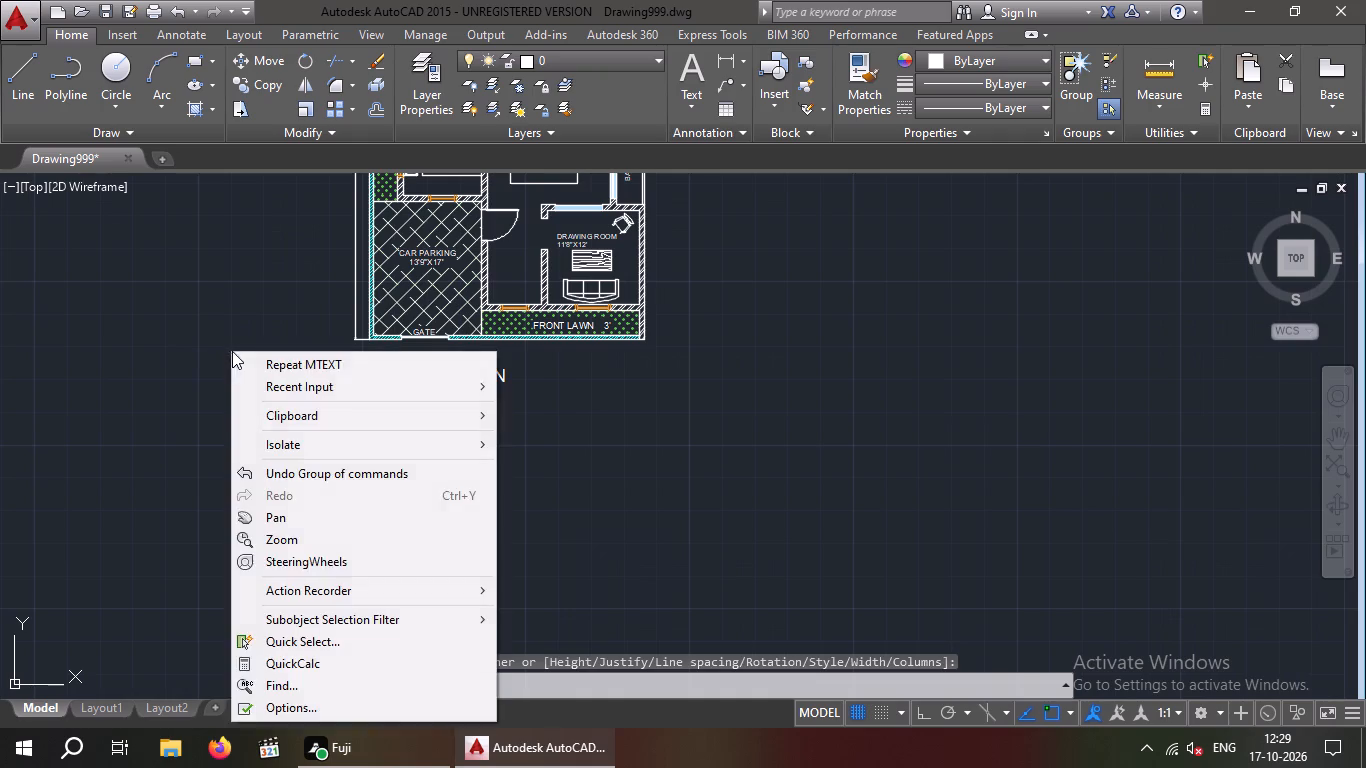
{"action": "middle_click_drag", "start_coordinate": [232, 351], "coordinate": [258, 372]}
{"action": "right_click_drag", "start_coordinate": [232, 351], "coordinate": [258, 372]}
{"action": "key", "text": "Escape"}
{"action": "key", "text": "Escape"}
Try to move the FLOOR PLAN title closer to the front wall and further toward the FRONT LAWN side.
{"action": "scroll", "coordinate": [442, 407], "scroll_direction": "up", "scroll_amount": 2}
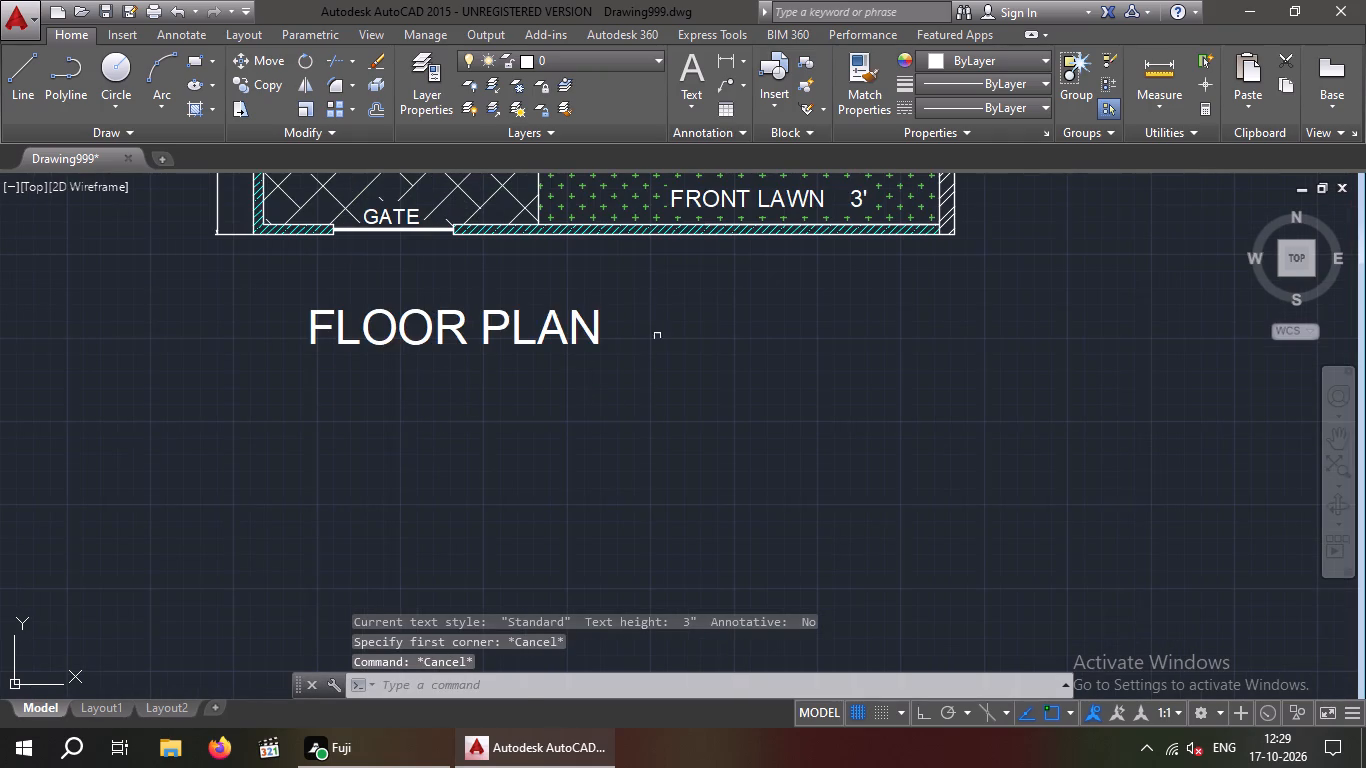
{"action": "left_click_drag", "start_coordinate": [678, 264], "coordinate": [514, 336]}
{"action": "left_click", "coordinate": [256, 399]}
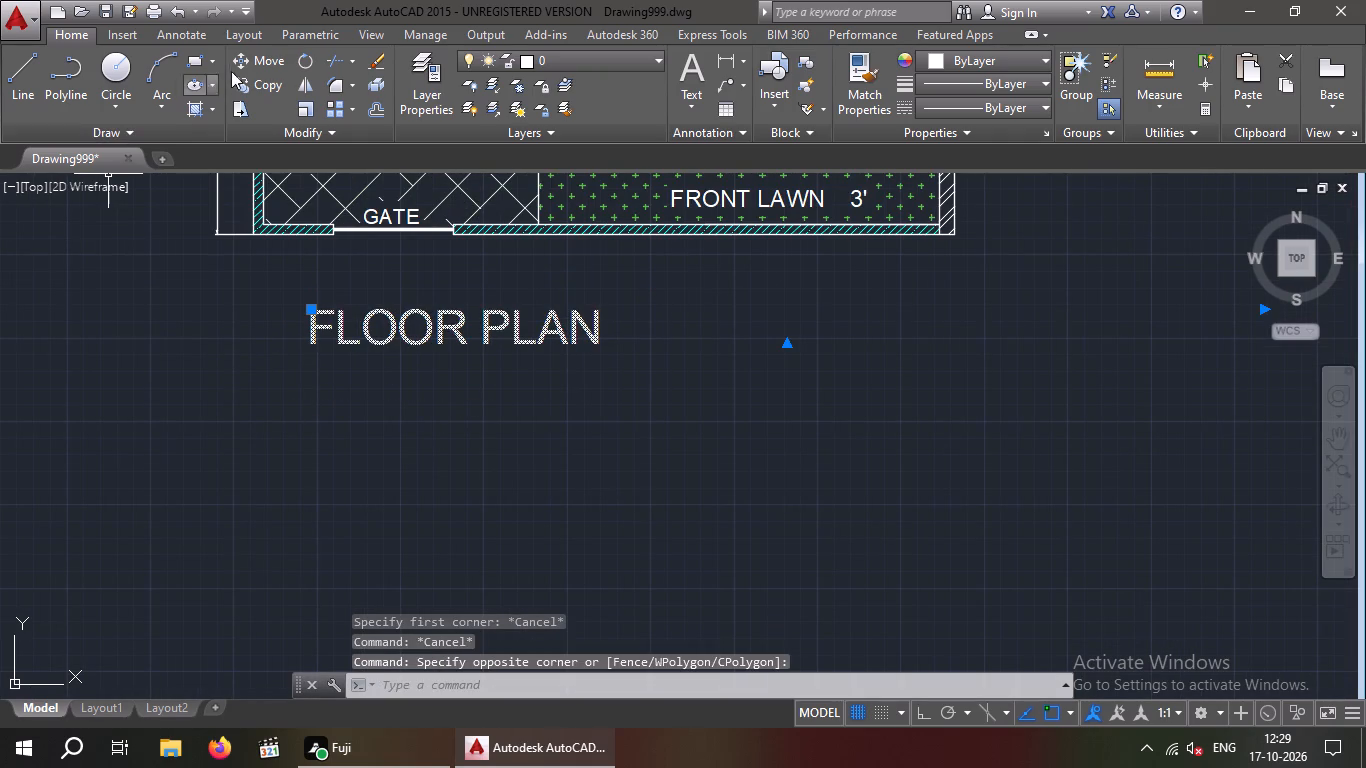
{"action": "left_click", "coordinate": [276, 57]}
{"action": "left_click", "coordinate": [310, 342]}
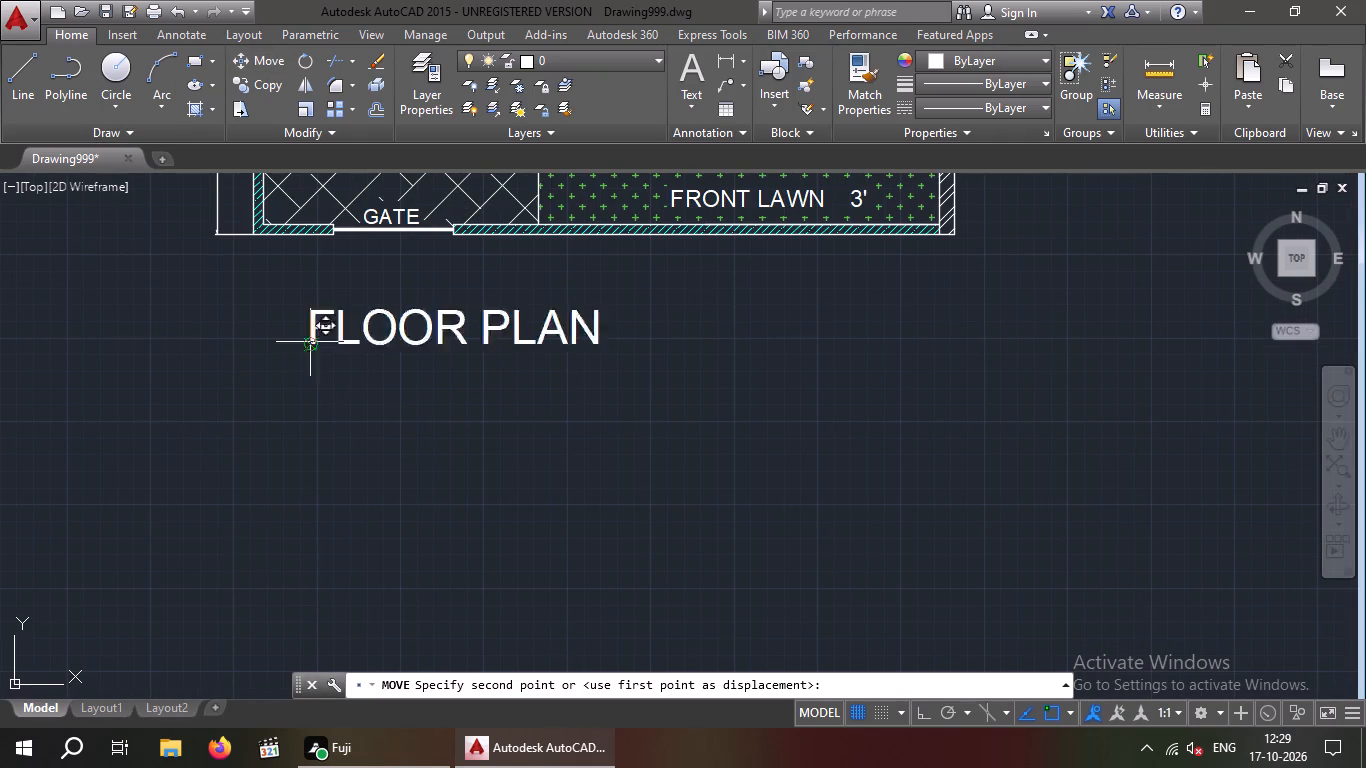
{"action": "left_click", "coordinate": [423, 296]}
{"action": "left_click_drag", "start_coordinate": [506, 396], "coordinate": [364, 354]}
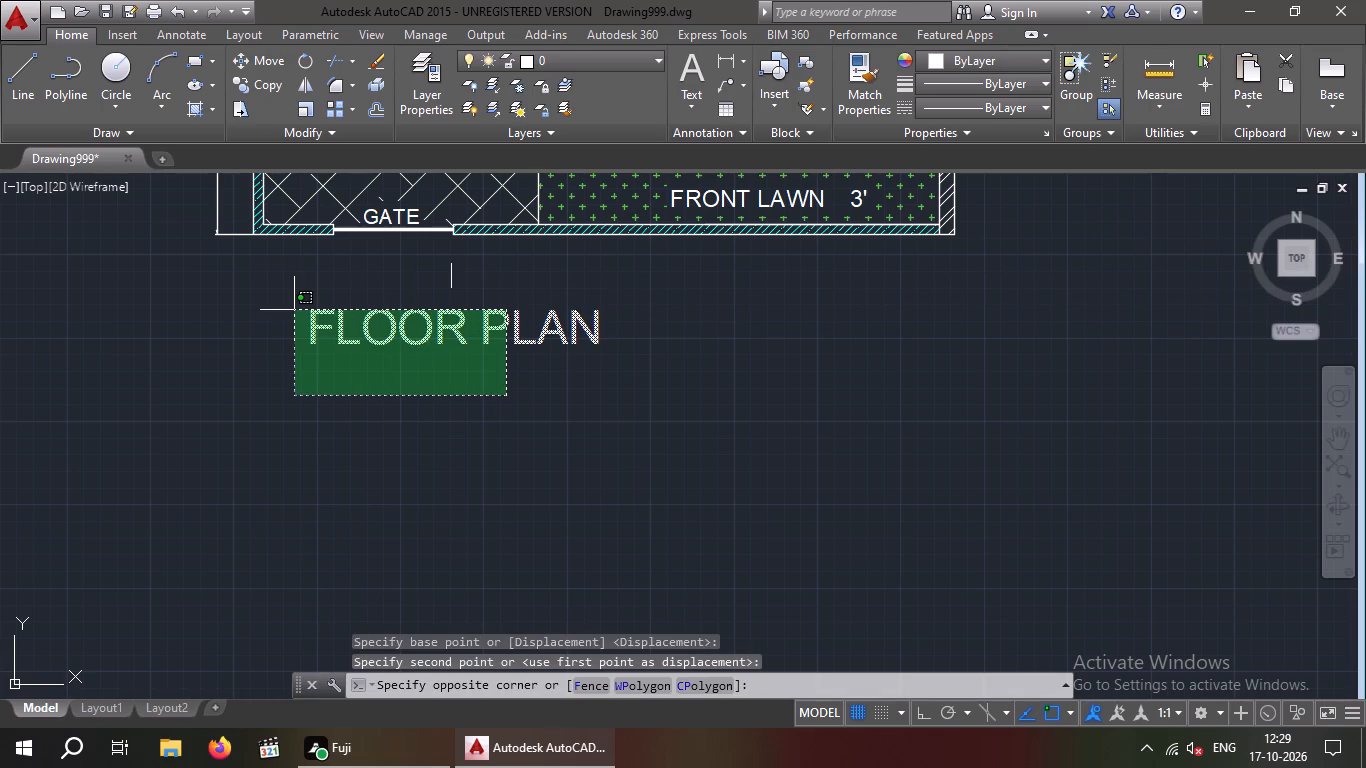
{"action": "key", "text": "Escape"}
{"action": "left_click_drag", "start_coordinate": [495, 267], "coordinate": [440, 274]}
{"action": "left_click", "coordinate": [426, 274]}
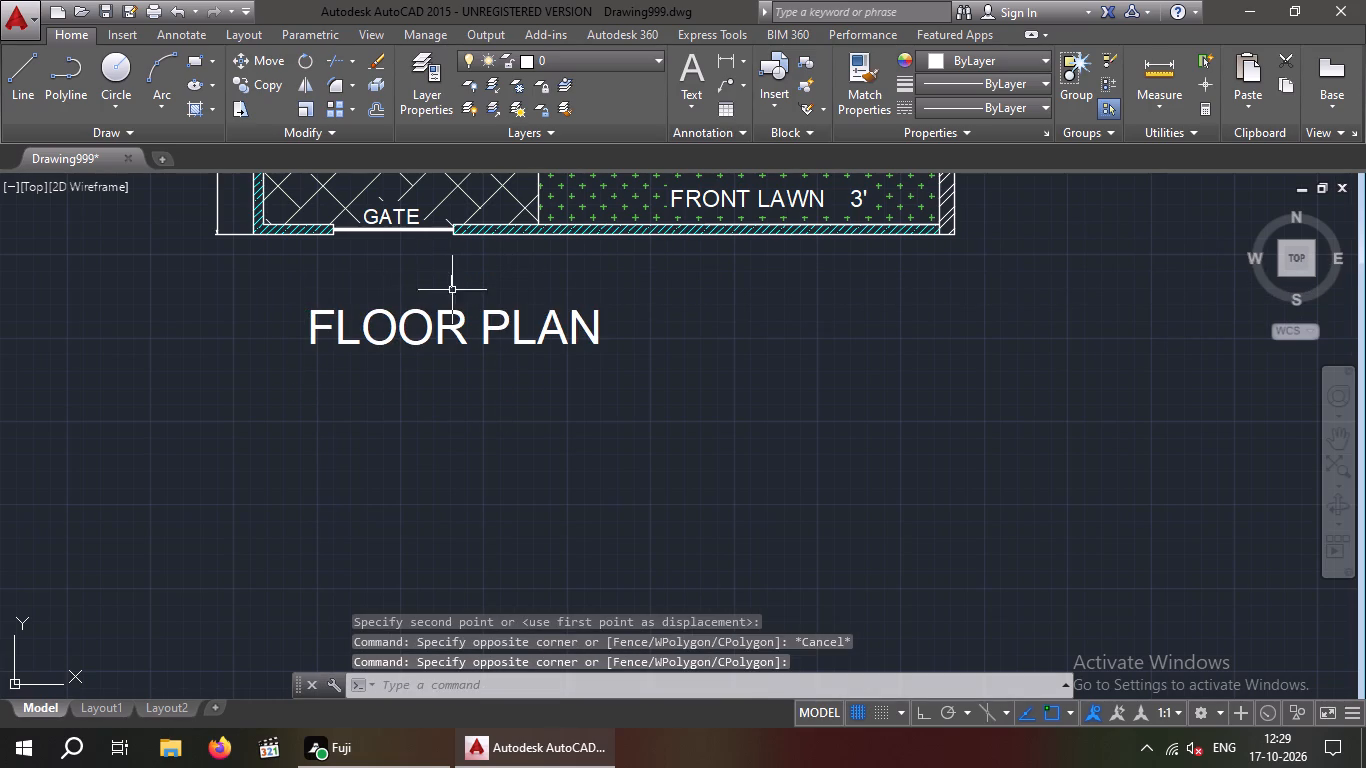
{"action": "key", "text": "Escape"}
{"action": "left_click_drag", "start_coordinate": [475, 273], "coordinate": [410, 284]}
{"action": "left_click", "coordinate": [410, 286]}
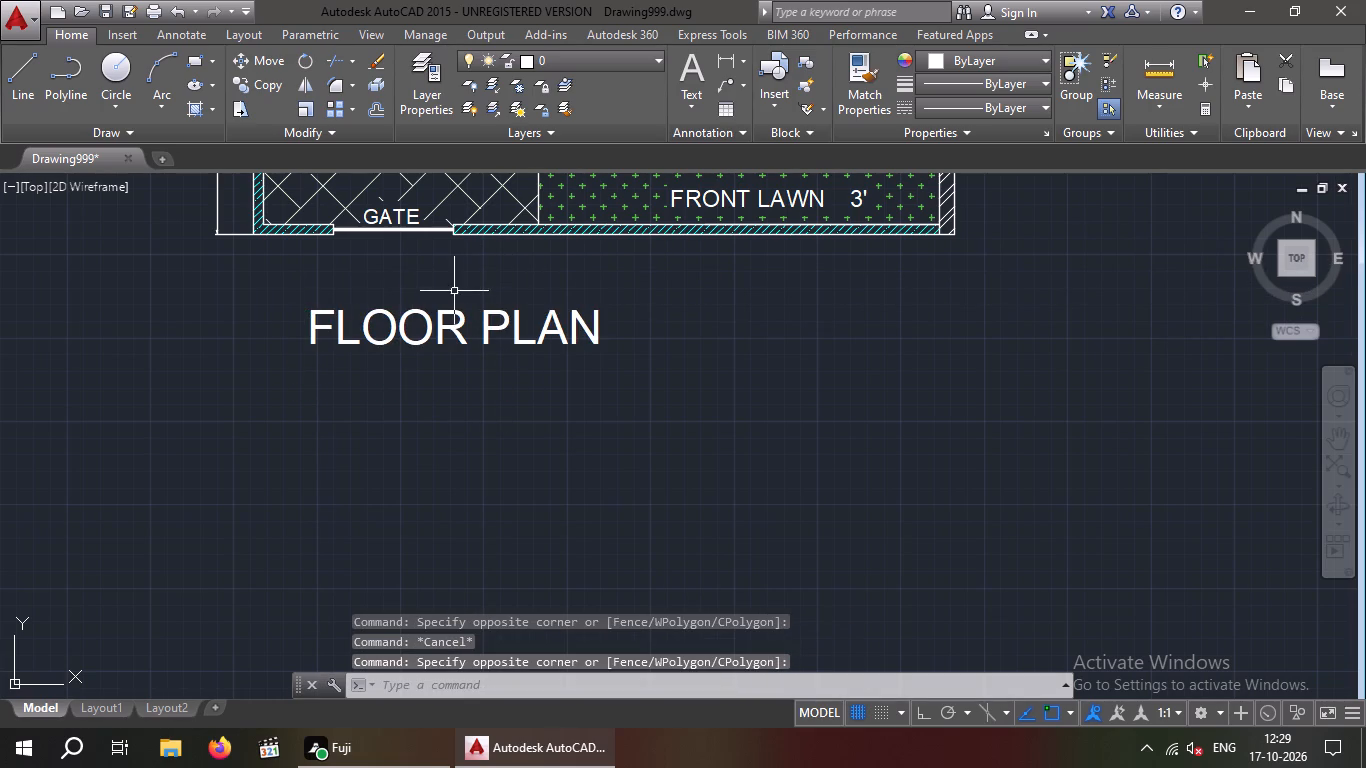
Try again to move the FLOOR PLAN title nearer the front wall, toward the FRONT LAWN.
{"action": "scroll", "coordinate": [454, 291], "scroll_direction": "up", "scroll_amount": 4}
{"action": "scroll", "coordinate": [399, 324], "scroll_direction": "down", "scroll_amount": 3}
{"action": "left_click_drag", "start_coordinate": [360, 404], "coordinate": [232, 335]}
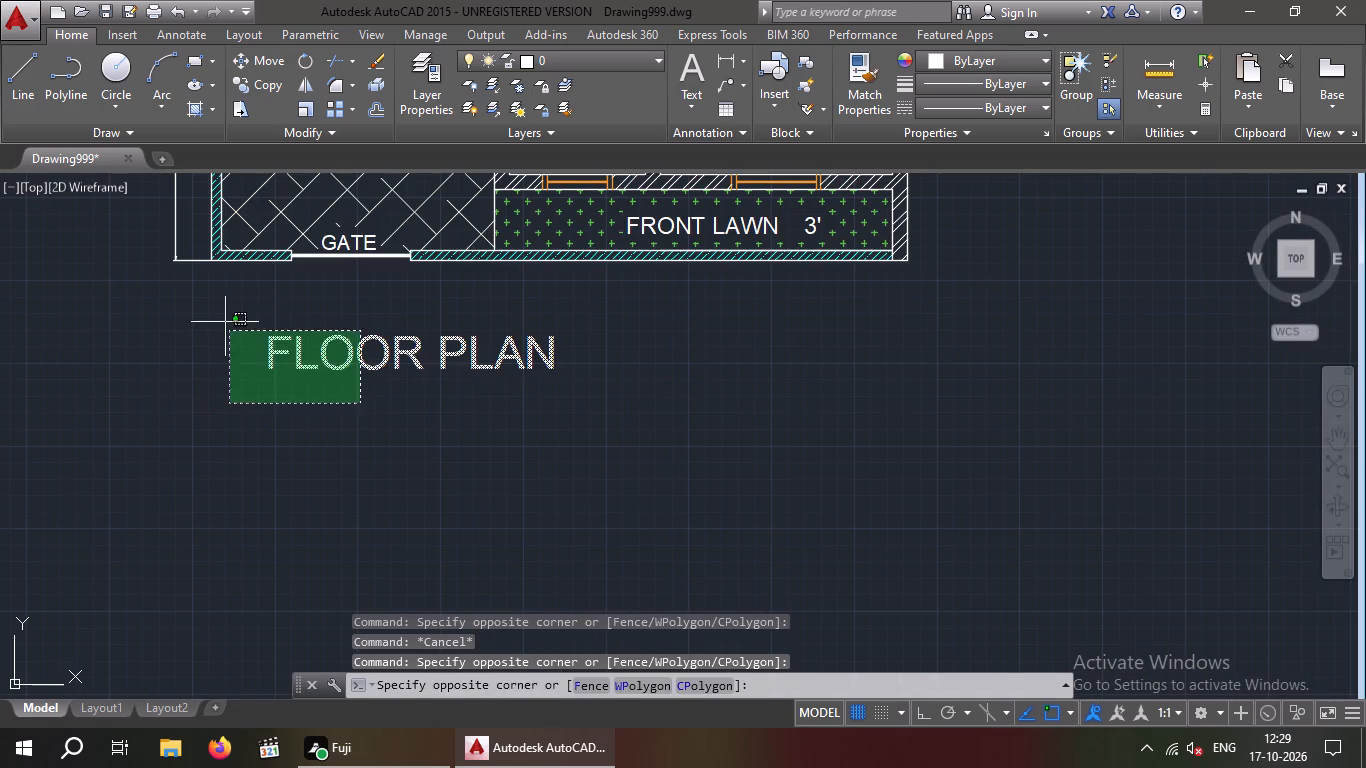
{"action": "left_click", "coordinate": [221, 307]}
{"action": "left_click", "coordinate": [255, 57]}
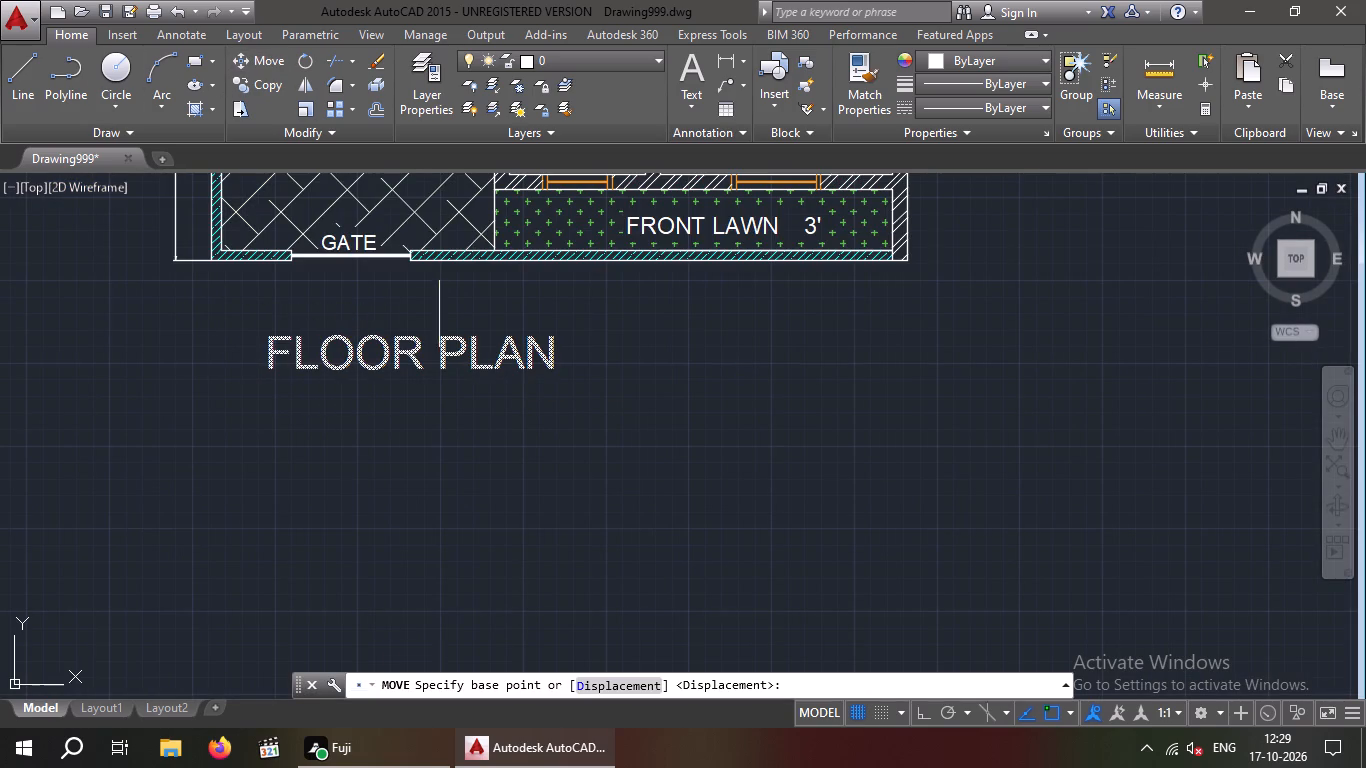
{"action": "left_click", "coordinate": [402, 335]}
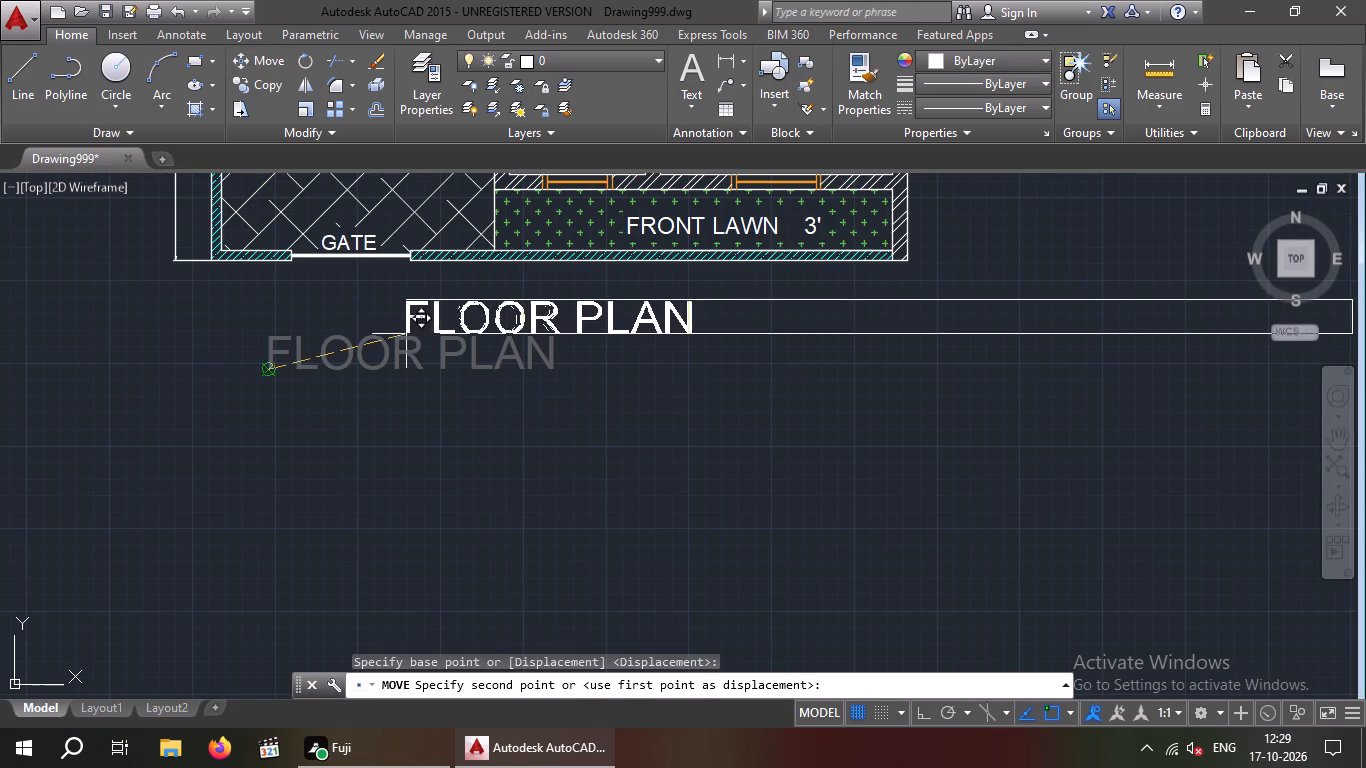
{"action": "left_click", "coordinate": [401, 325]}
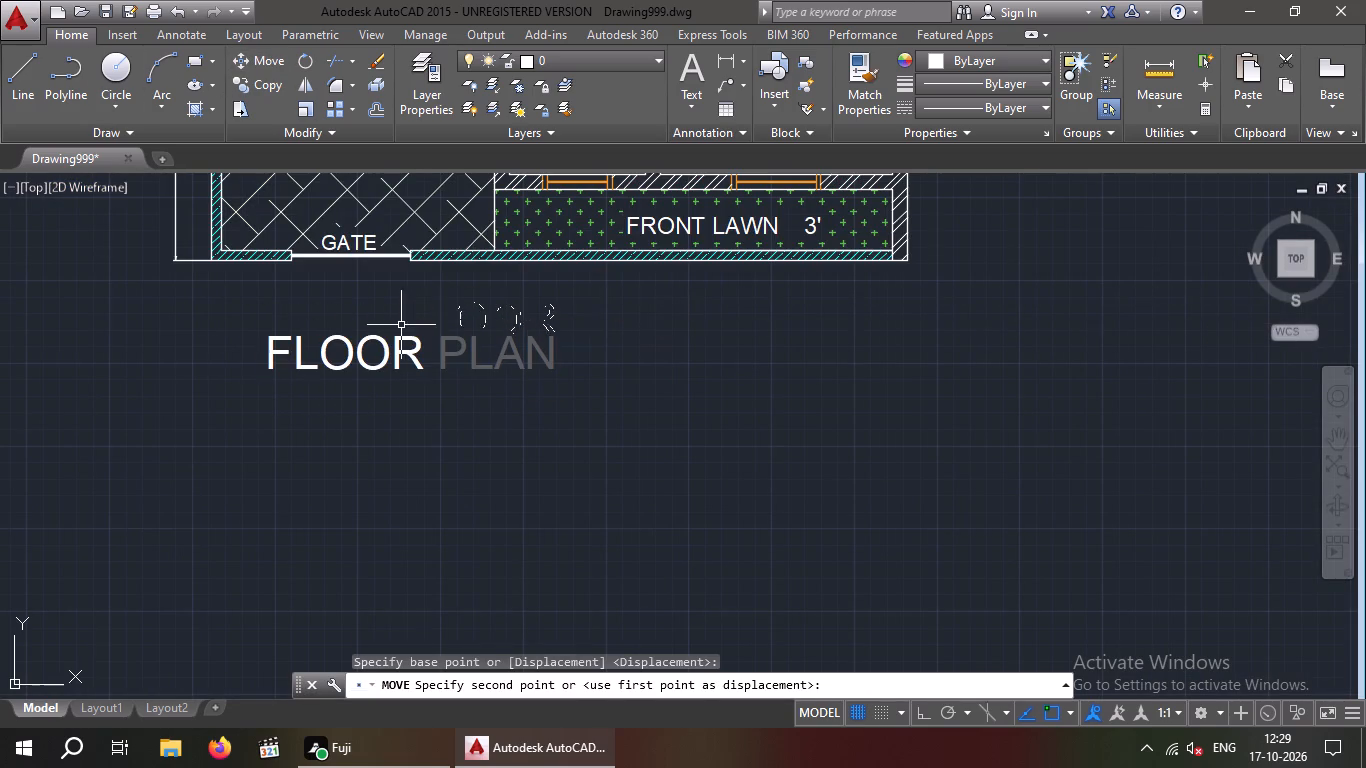
Move the FLOOR PLAN title to just below the front wall, roughly centred under the house plan.
{"action": "left_click_drag", "start_coordinate": [416, 398], "coordinate": [346, 354]}
{"action": "left_click", "coordinate": [332, 336]}
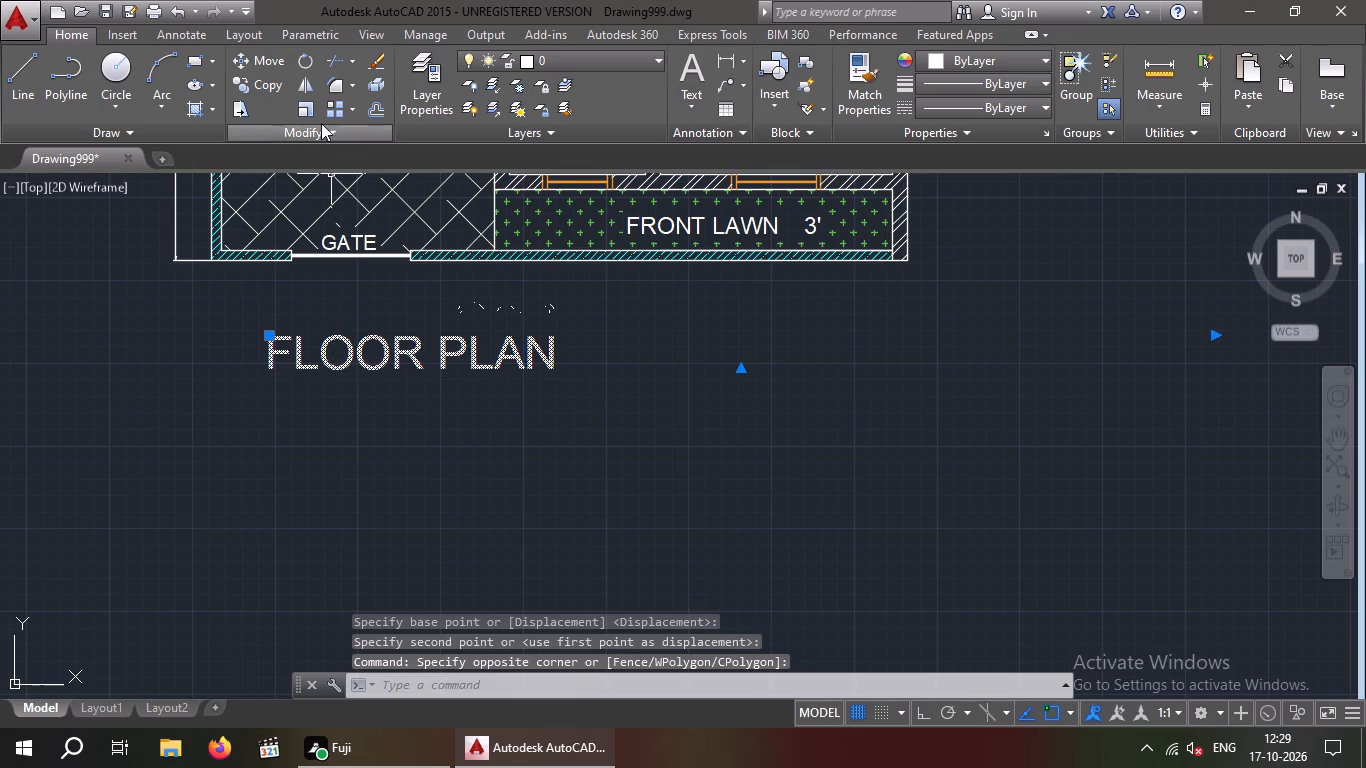
{"action": "left_click", "coordinate": [271, 62]}
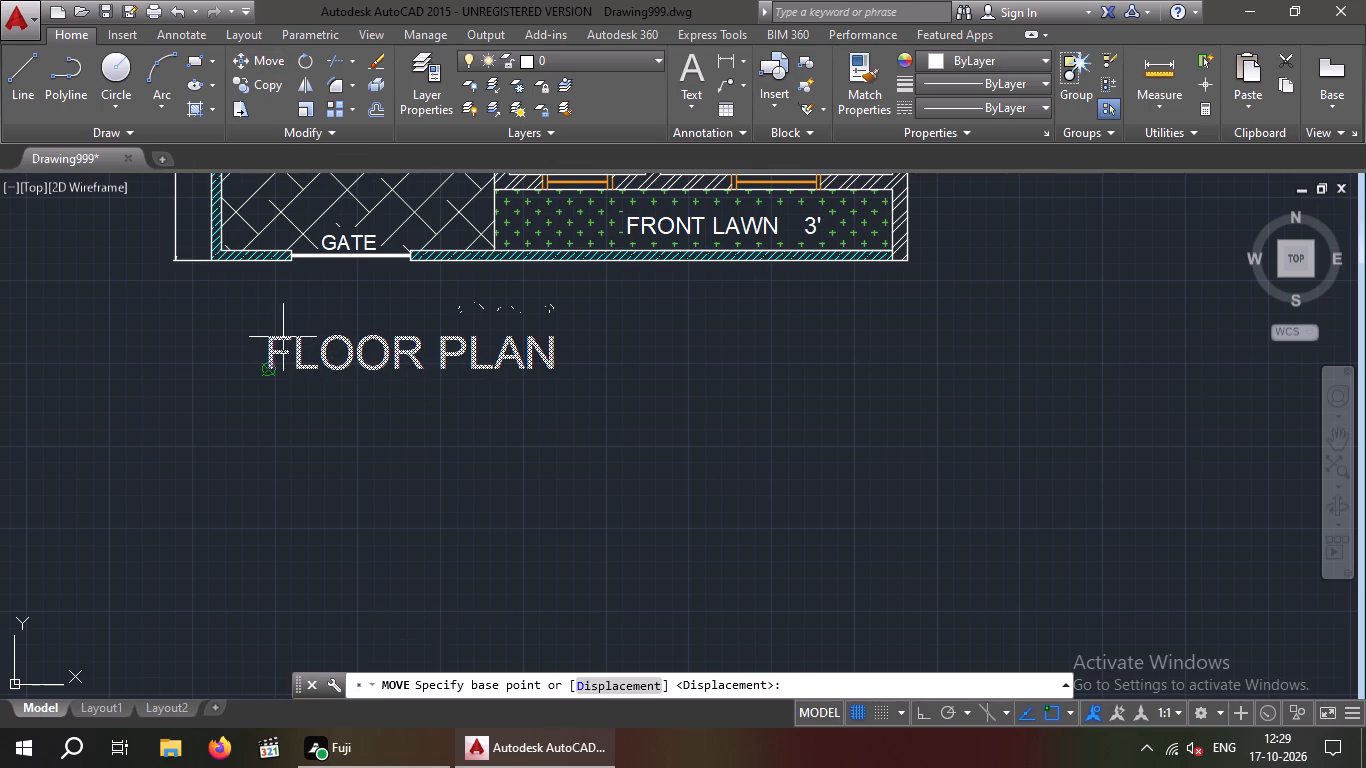
{"action": "scroll", "coordinate": [275, 337], "scroll_direction": "up", "scroll_amount": 5}
{"action": "left_click", "coordinate": [332, 334]}
{"action": "scroll", "coordinate": [379, 326], "scroll_direction": "down", "scroll_amount": 6}
{"action": "middle_click_drag", "start_coordinate": [490, 311], "coordinate": [380, 390]}
{"action": "scroll", "coordinate": [470, 385], "scroll_direction": "up", "scroll_amount": 3}
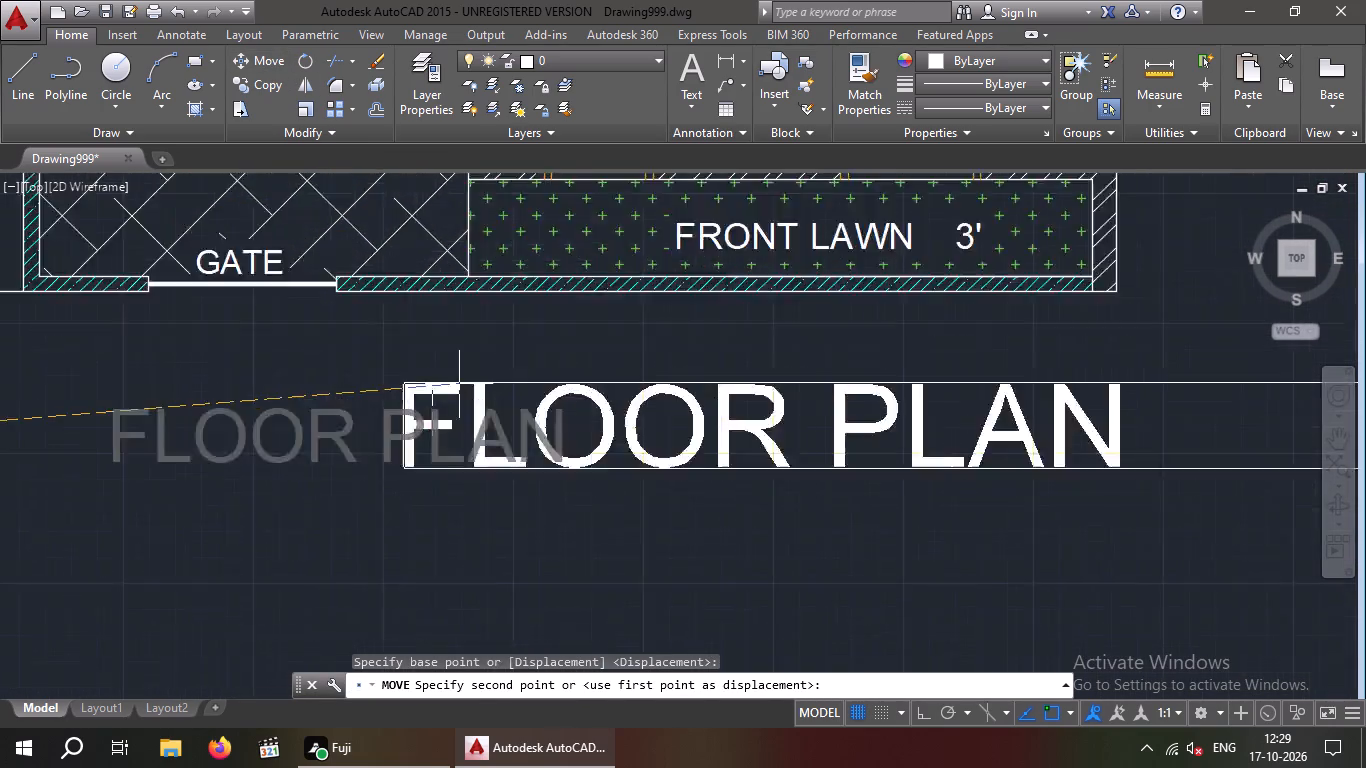
{"action": "scroll", "coordinate": [459, 384], "scroll_direction": "up", "scroll_amount": 1}
{"action": "scroll", "coordinate": [334, 283], "scroll_direction": "down", "scroll_amount": 3}
{"action": "scroll", "coordinate": [319, 294], "scroll_direction": "up", "scroll_amount": 2}
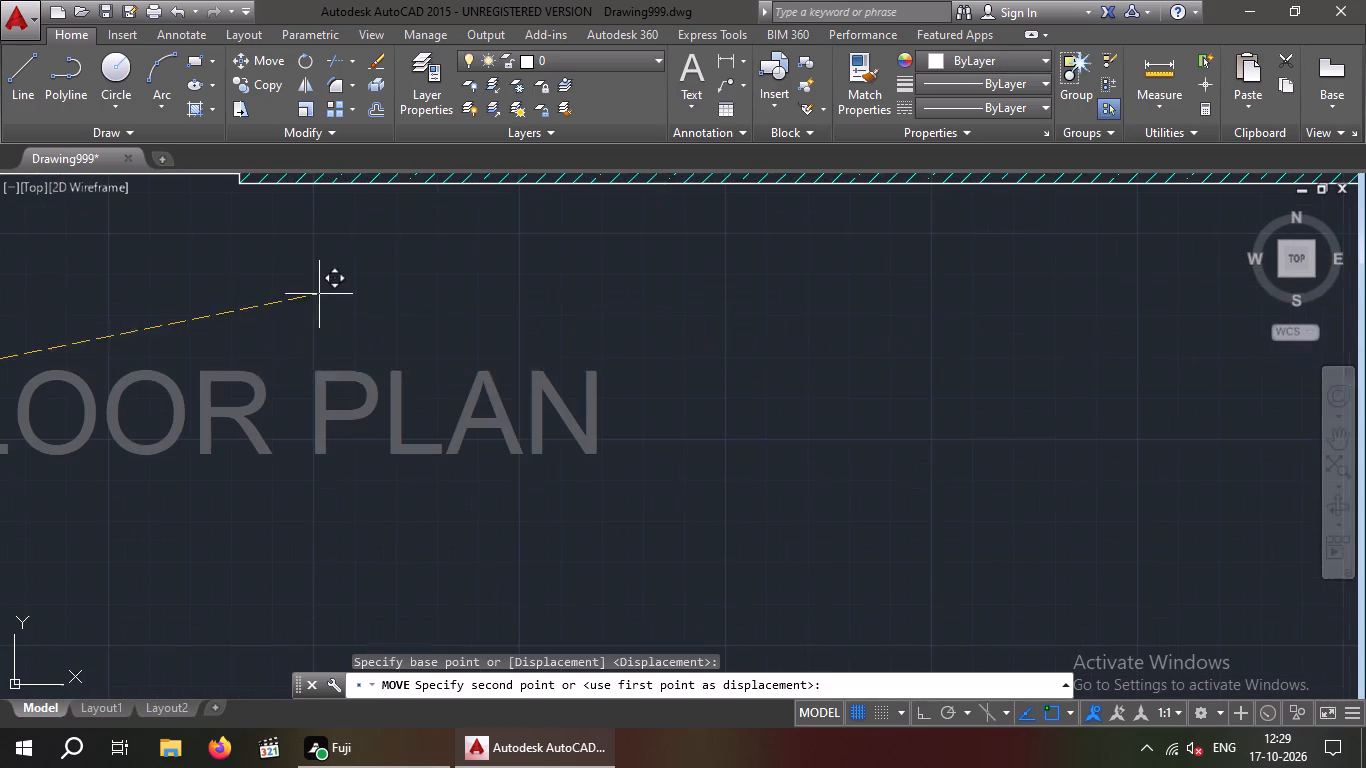
{"action": "left_click", "coordinate": [308, 246]}
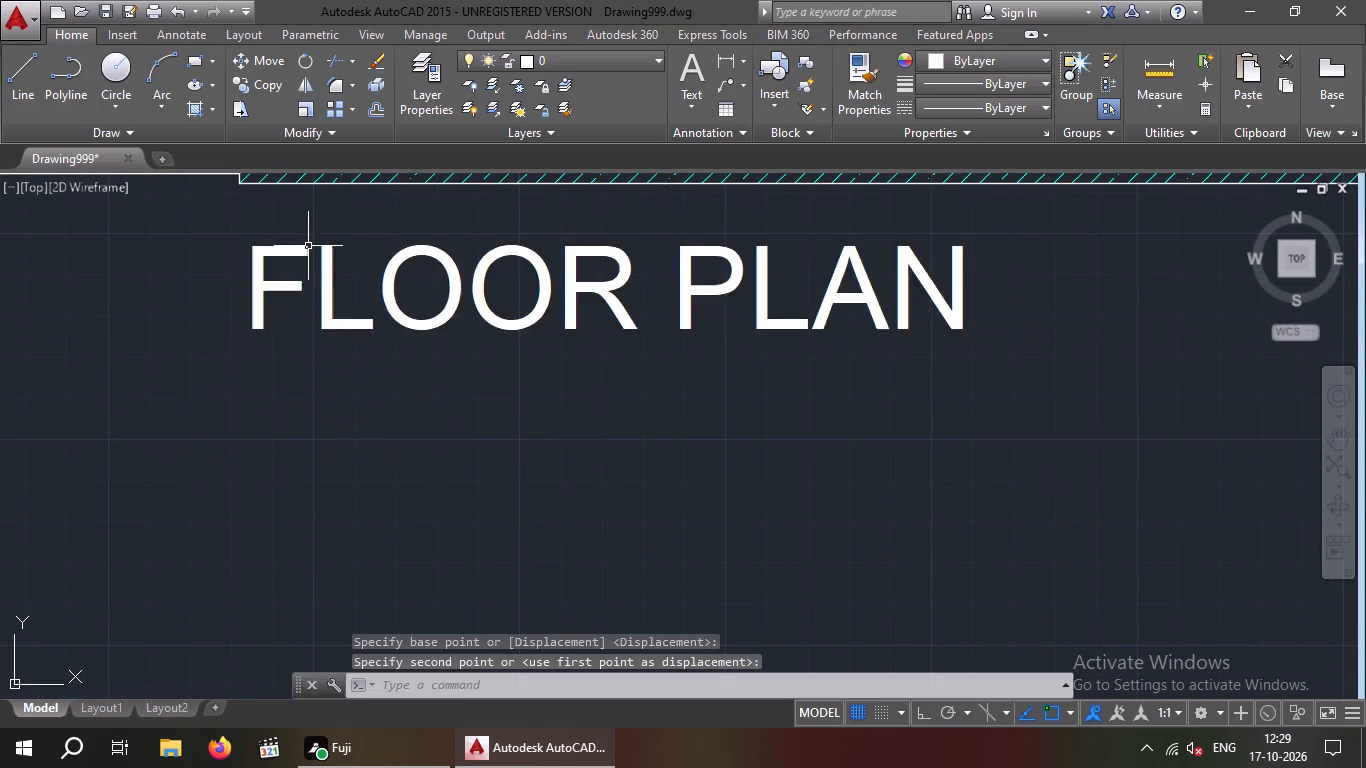
Save the drawing with the repositioned FLOOR PLAN title.
{"action": "scroll", "coordinate": [373, 275], "scroll_direction": "down", "scroll_amount": 3}
{"action": "middle_click_drag", "start_coordinate": [416, 330], "coordinate": [463, 450]}
{"action": "scroll", "coordinate": [479, 428], "scroll_direction": "down", "scroll_amount": 2}
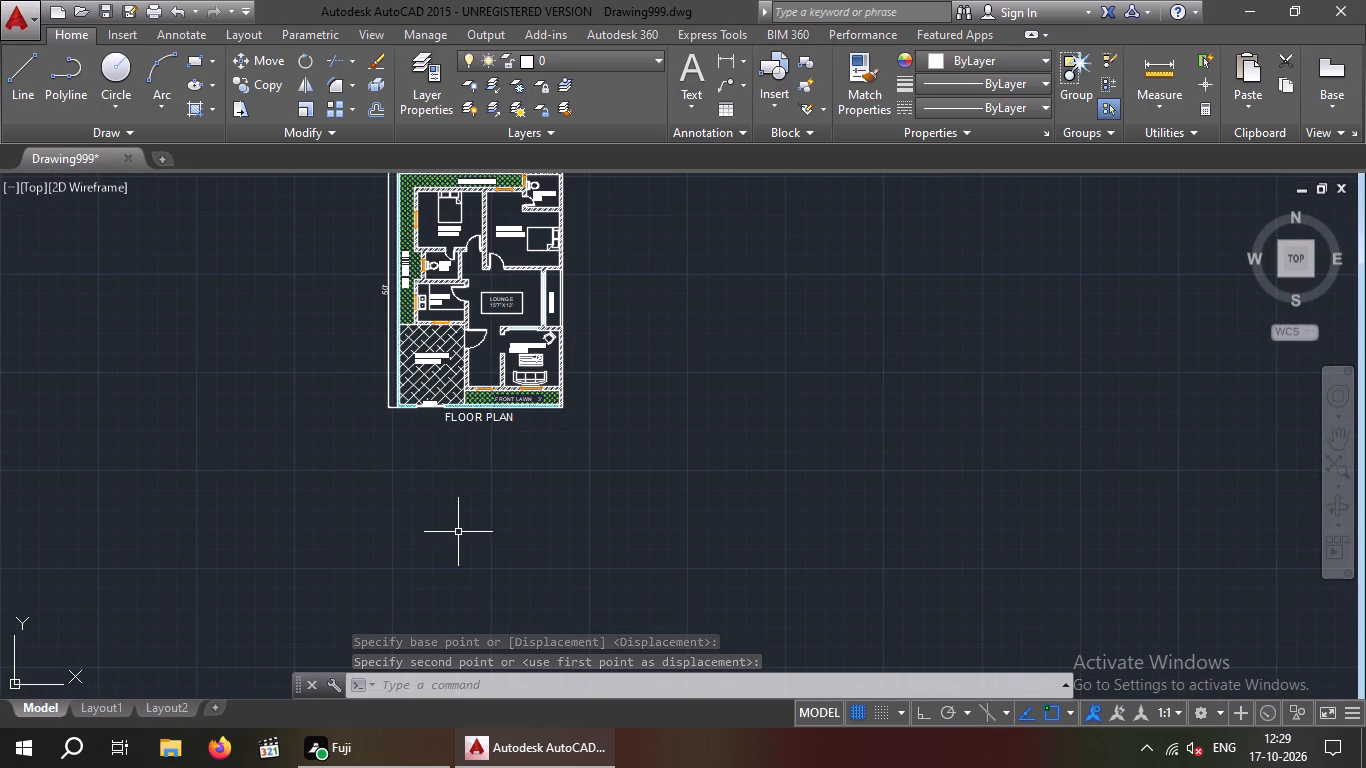
{"action": "key", "text": "ctrl+s"}
Change the colour of the FLOOR PLAN title to Cyan.
{"action": "scroll", "coordinate": [469, 405], "scroll_direction": "up", "scroll_amount": 5}
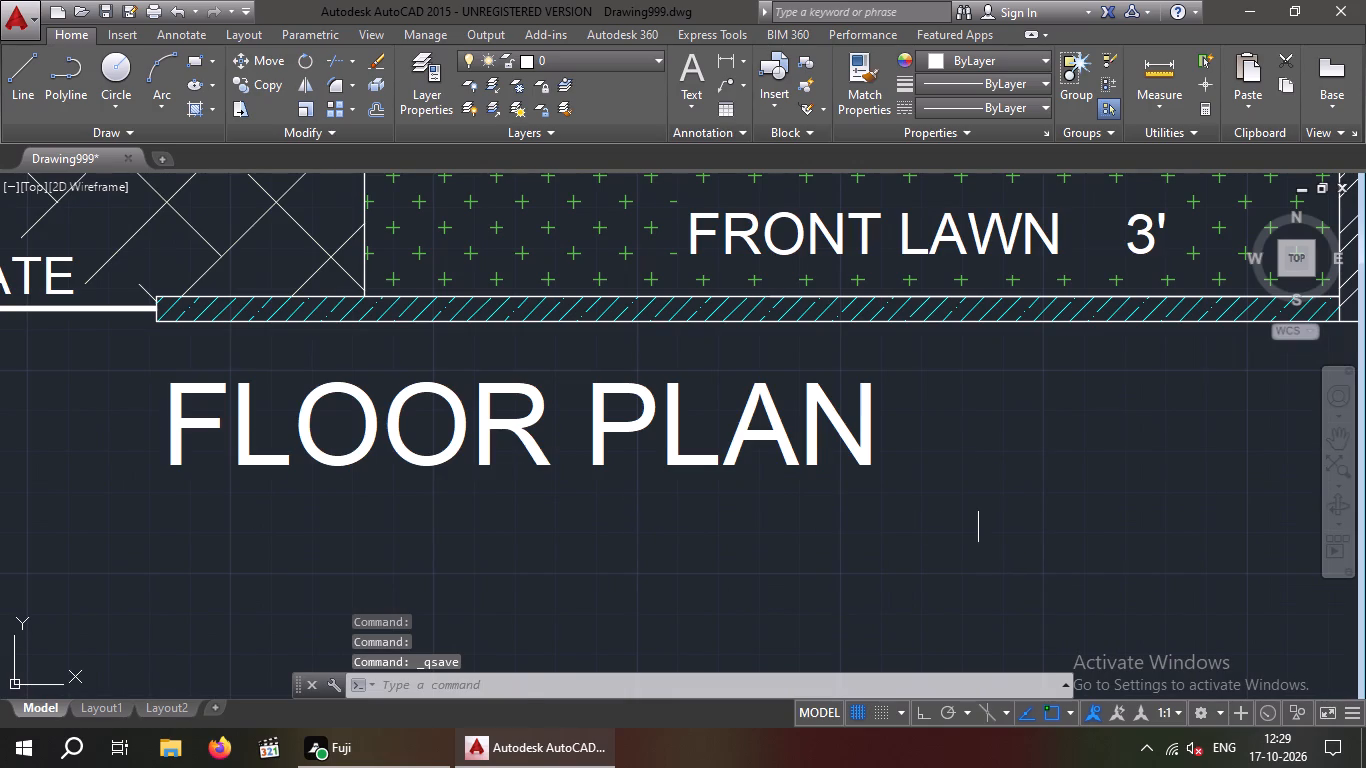
{"action": "left_click_drag", "start_coordinate": [975, 492], "coordinate": [855, 506]}
{"action": "left_click", "coordinate": [325, 401]}
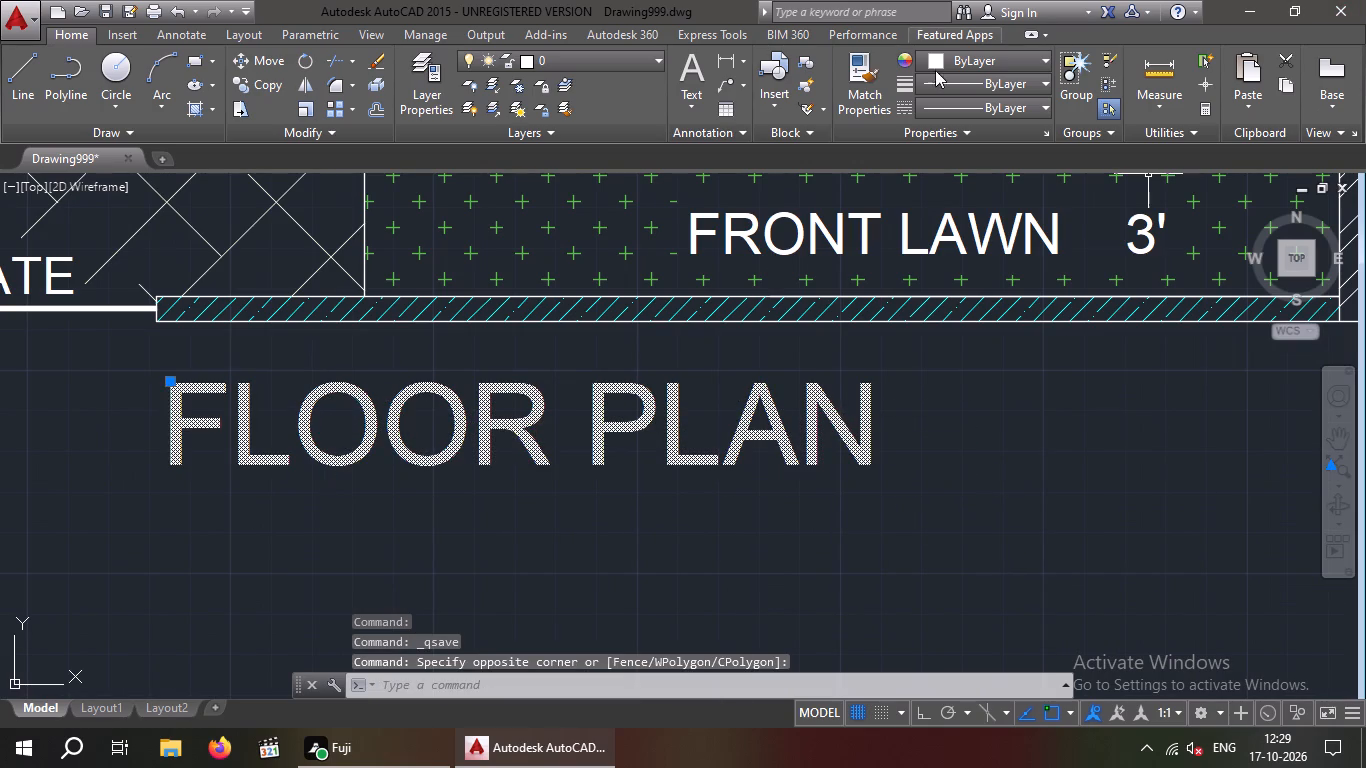
{"action": "left_click", "coordinate": [990, 53]}
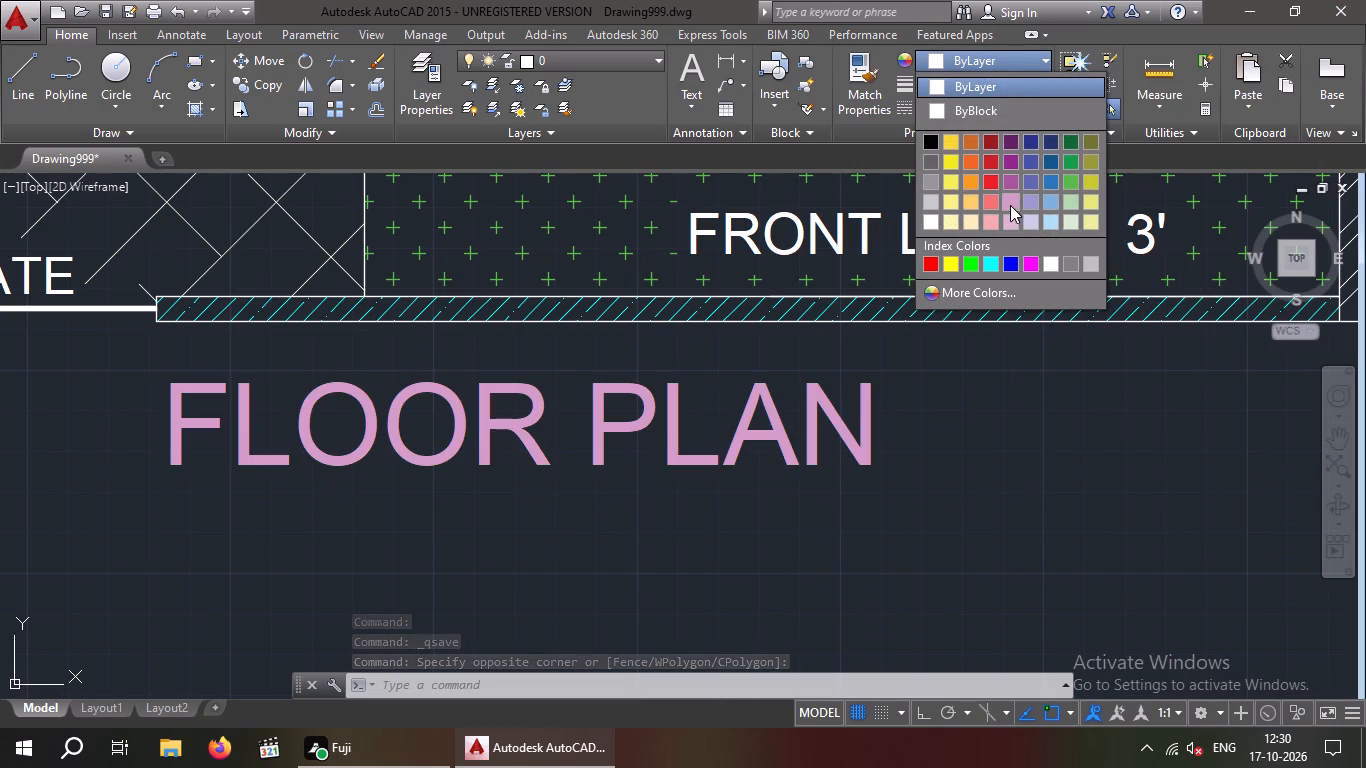
{"action": "left_click", "coordinate": [995, 267]}
{"action": "scroll", "coordinate": [963, 402], "scroll_direction": "down", "scroll_amount": 3}
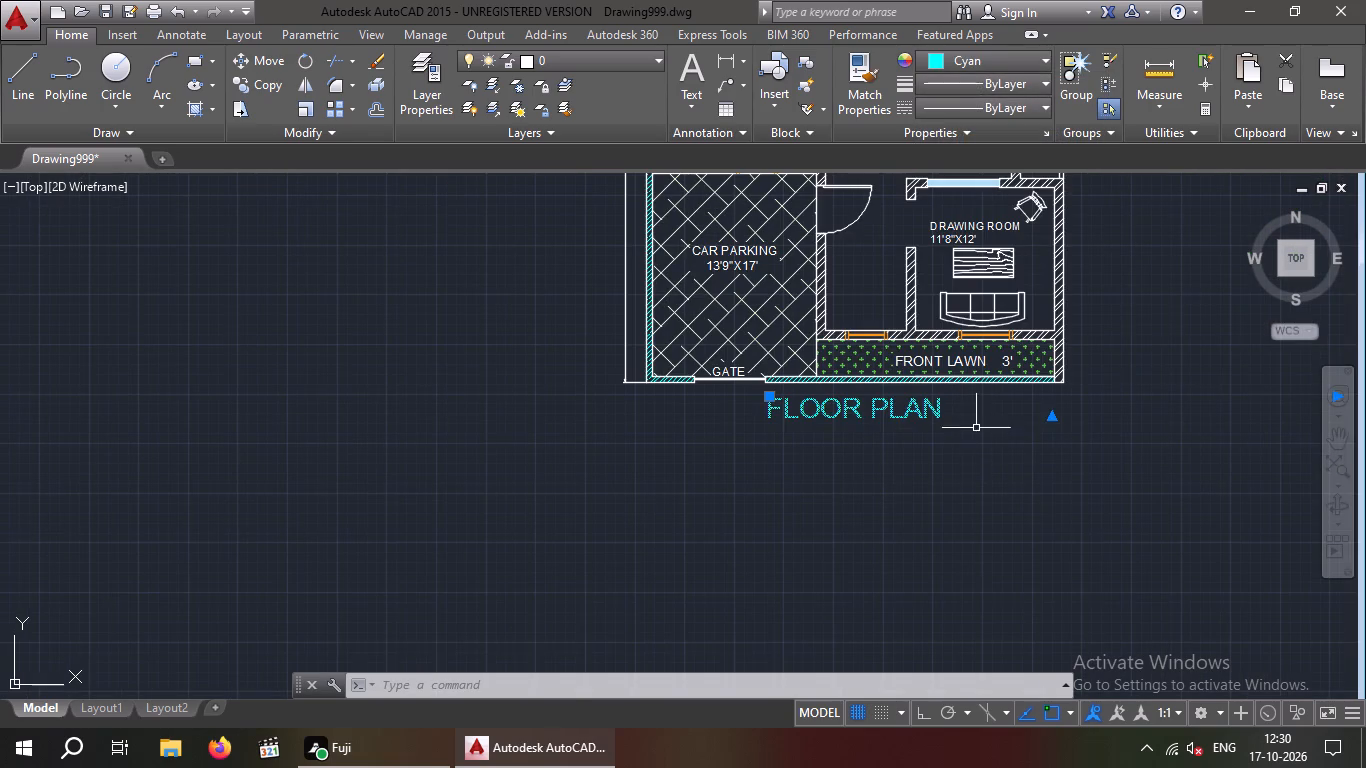
{"action": "key", "text": "Escape"}
Save the drawing with the cyan FLOOR PLAN title.
{"action": "scroll", "coordinate": [970, 443], "scroll_direction": "down", "scroll_amount": 1}
{"action": "middle_click_drag", "start_coordinate": [962, 448], "coordinate": [771, 507]}
{"action": "middle_click_drag", "start_coordinate": [772, 540], "coordinate": [727, 558]}
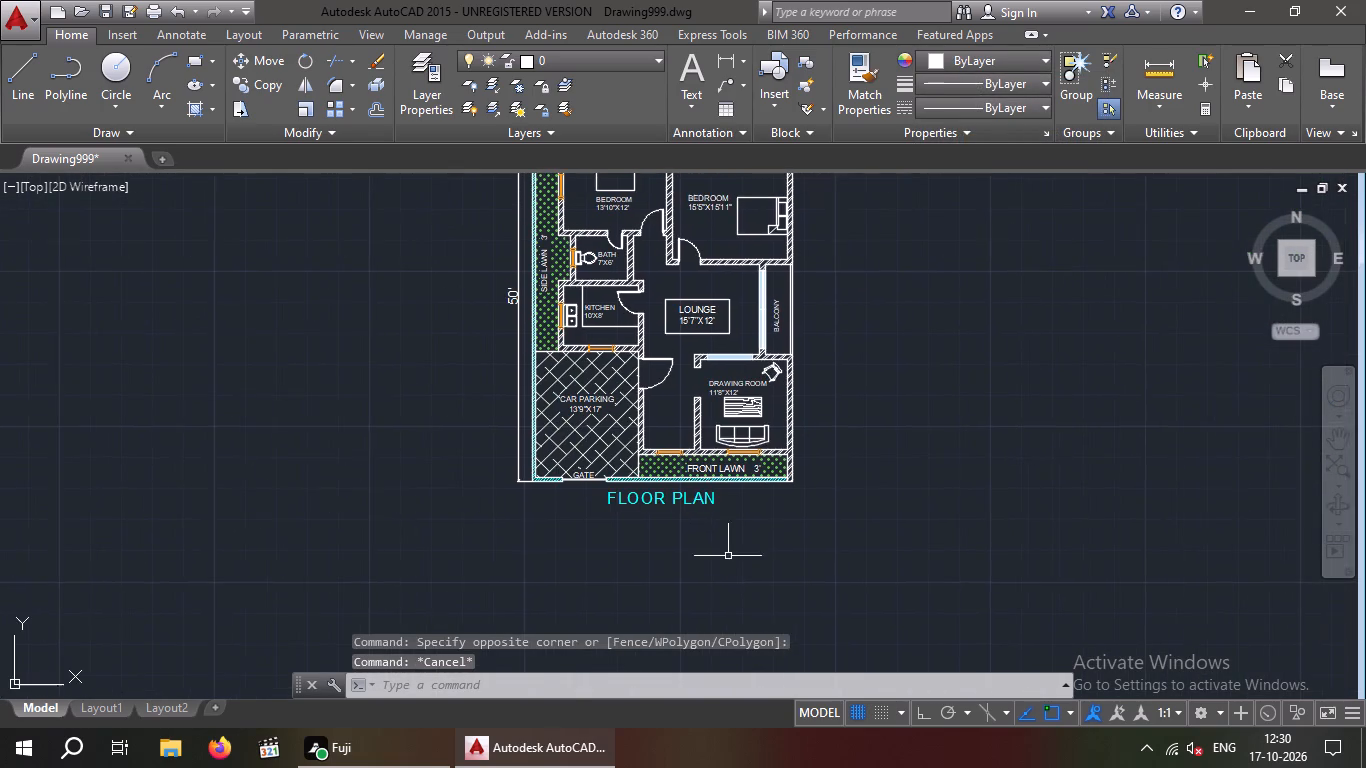
{"action": "middle_click_drag", "start_coordinate": [750, 573], "coordinate": [727, 606]}
{"action": "middle_click", "coordinate": [818, 562]}
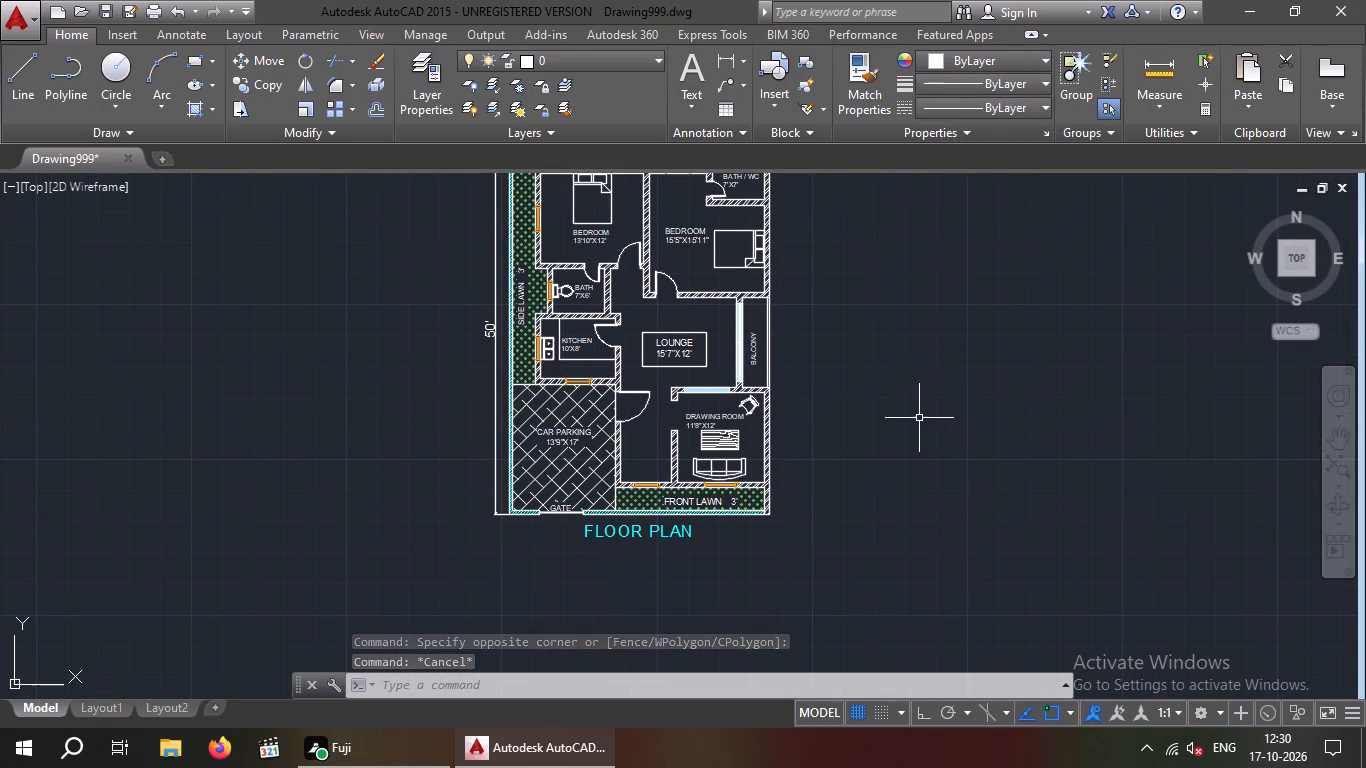
{"action": "middle_click_drag", "start_coordinate": [912, 418], "coordinate": [805, 425]}
{"action": "key", "text": "Escape"}
{"action": "key", "text": "Escape"}
{"action": "key", "text": "Escape"}
{"action": "key", "text": "Escape"}
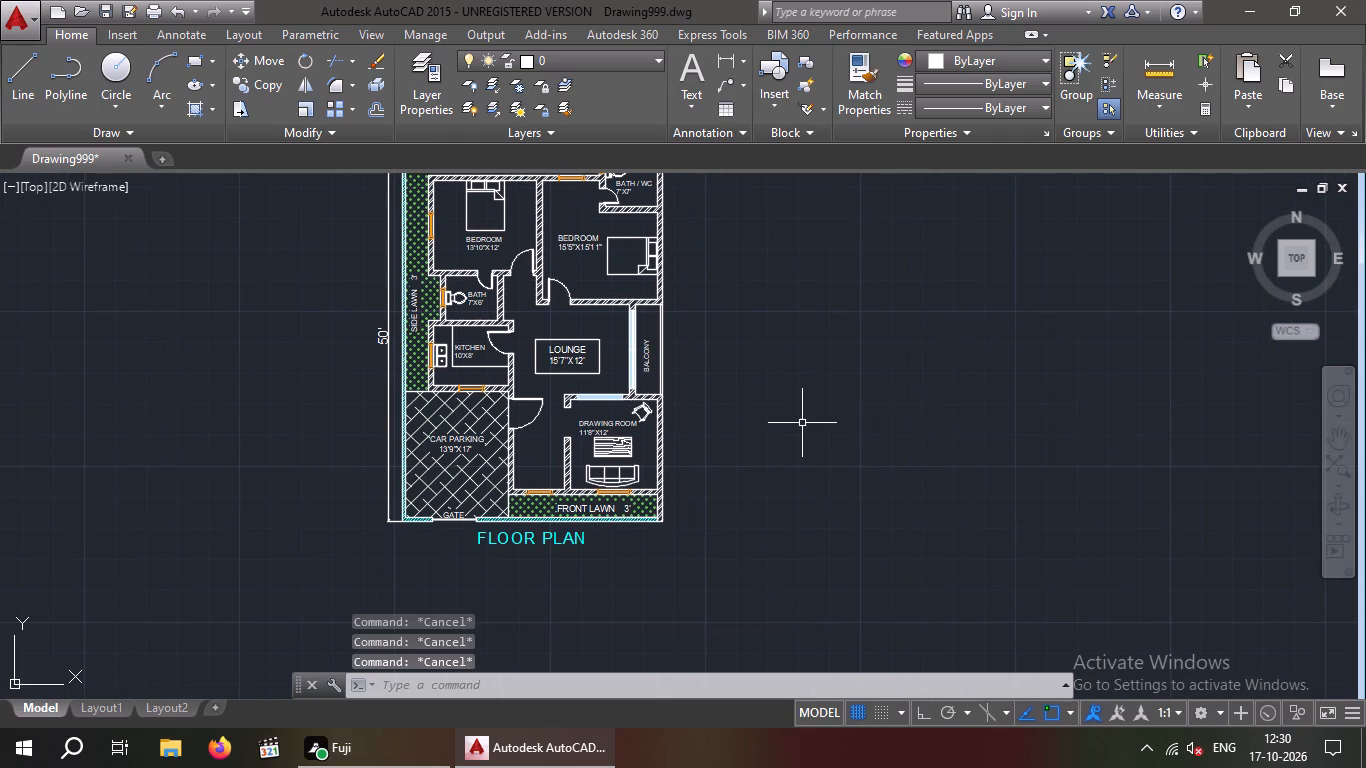
{"action": "scroll", "coordinate": [805, 417], "scroll_direction": "down", "scroll_amount": 1}
{"action": "key", "text": "ctrl+s"}
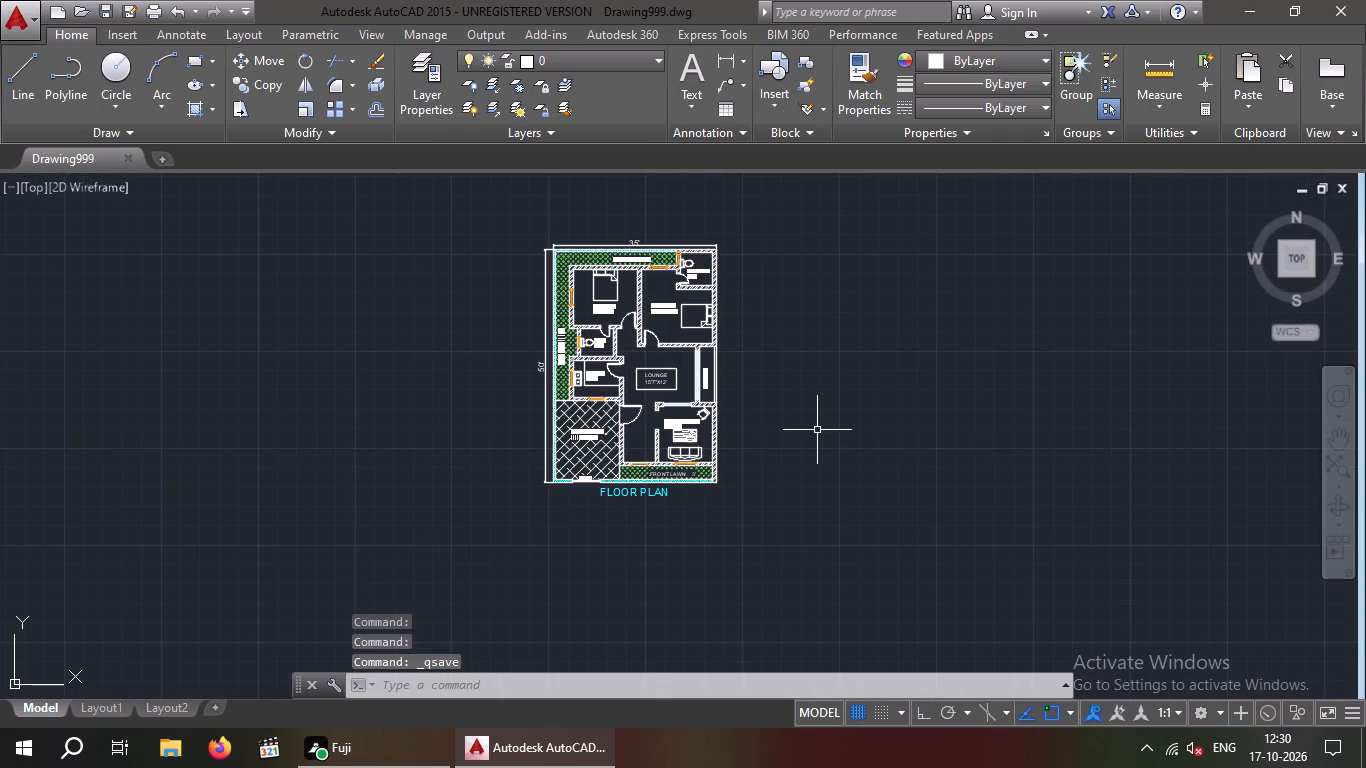
{"action": "key", "text": "ctrl+s"}
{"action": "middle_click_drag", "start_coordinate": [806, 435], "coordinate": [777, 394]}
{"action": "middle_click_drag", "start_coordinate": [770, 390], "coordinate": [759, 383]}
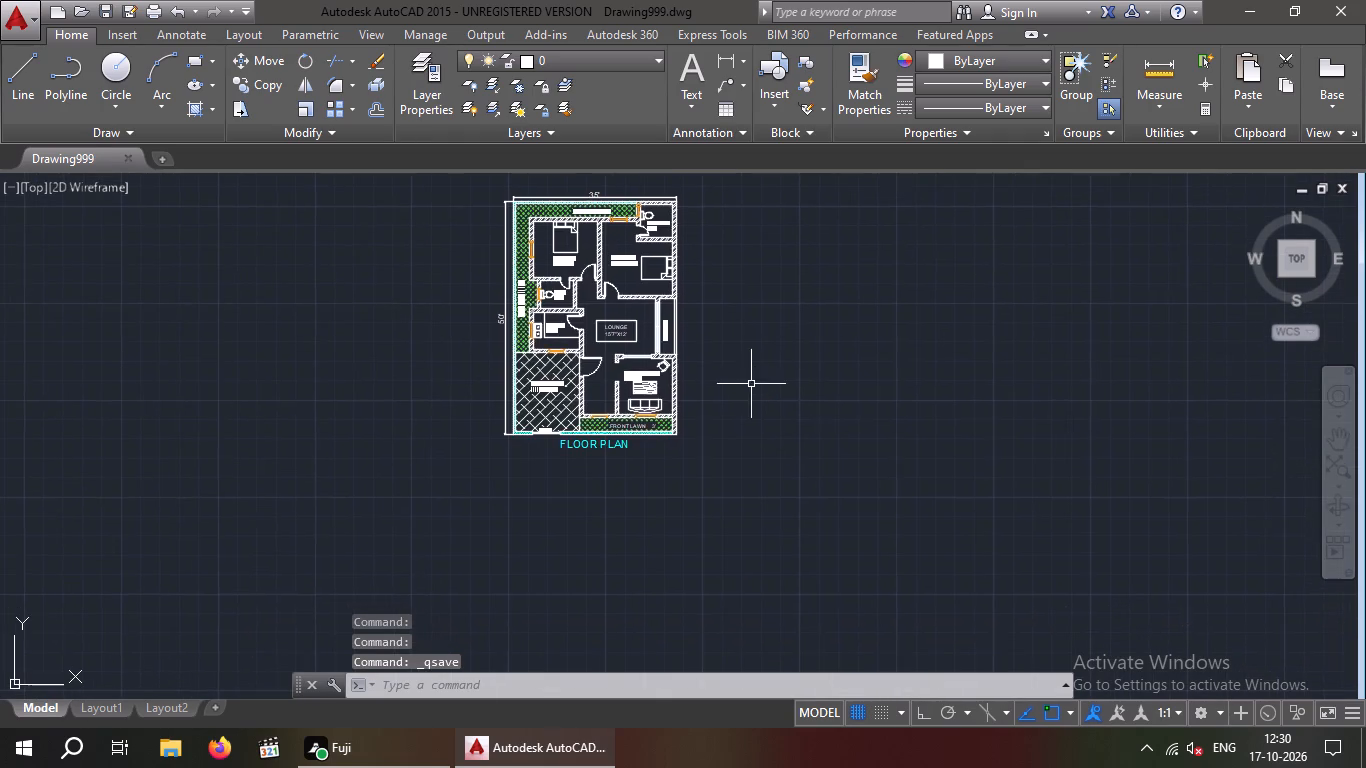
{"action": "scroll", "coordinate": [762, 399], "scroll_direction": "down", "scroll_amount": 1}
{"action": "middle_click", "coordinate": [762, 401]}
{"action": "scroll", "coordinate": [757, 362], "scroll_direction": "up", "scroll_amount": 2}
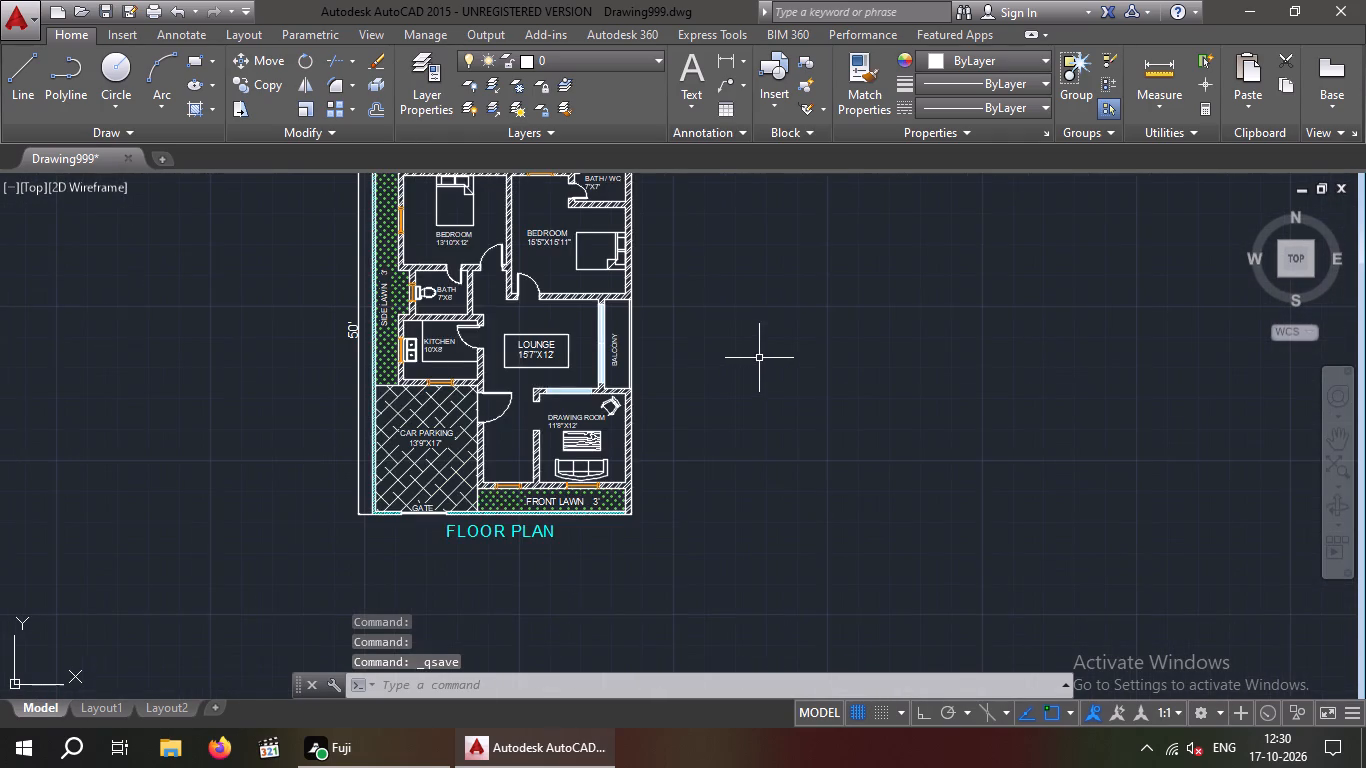
Copy the house plan with its FLOOR PLAN title into the empty area well to the right of the original, roughly level with it.
{"action": "middle_click_drag", "start_coordinate": [767, 367], "coordinate": [802, 424]}
{"action": "middle_click", "coordinate": [804, 427]}
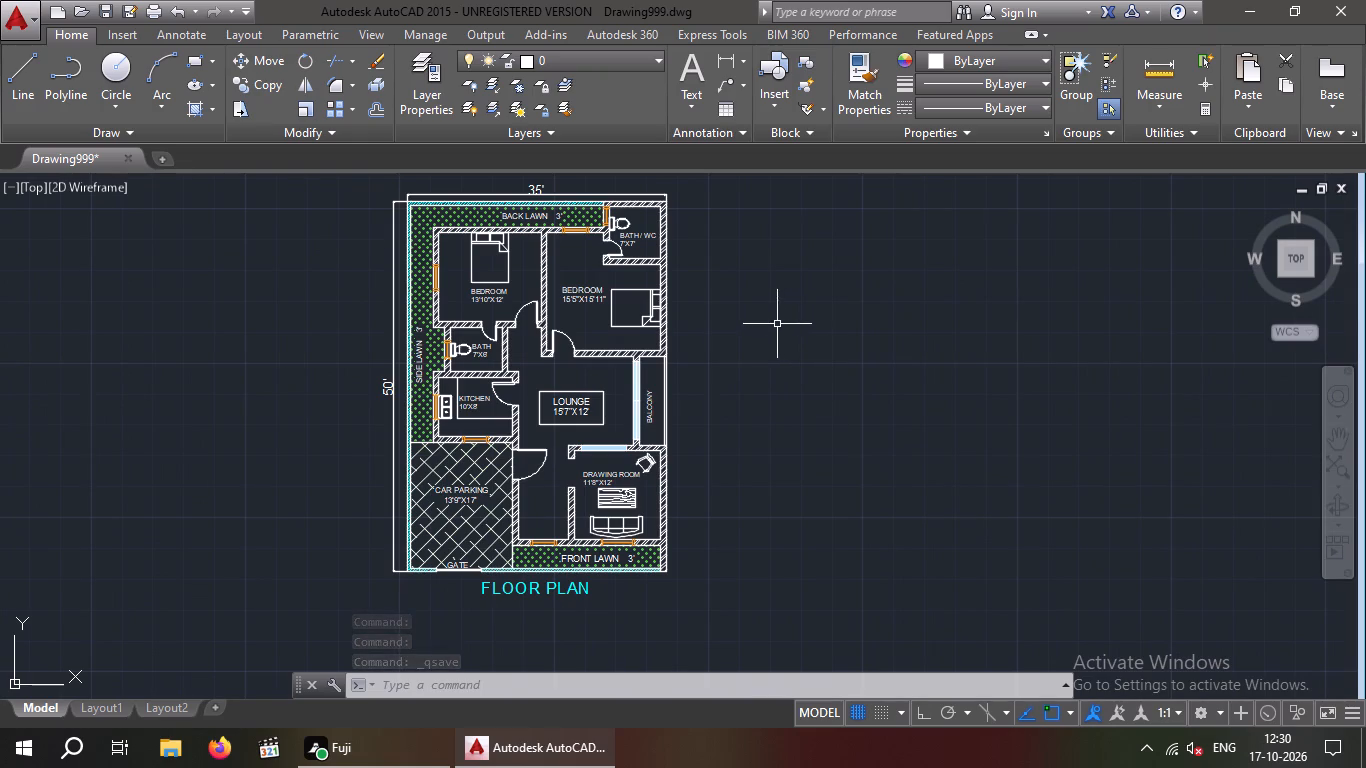
{"action": "middle_click_drag", "start_coordinate": [825, 293], "coordinate": [898, 320]}
{"action": "middle_click_drag", "start_coordinate": [427, 213], "coordinate": [458, 258]}
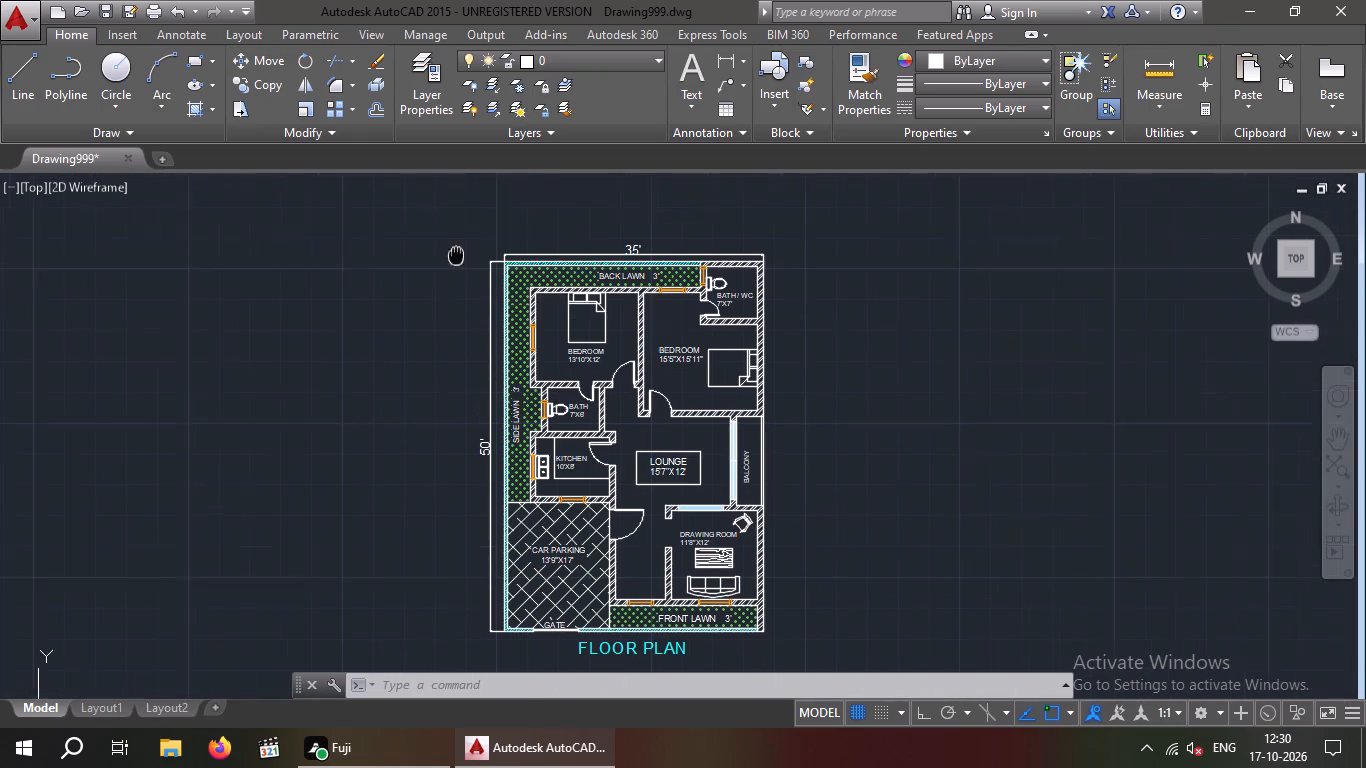
{"action": "middle_click_drag", "start_coordinate": [458, 258], "coordinate": [461, 269]}
{"action": "left_click_drag", "start_coordinate": [450, 235], "coordinate": [492, 254]}
{"action": "middle_click_drag", "start_coordinate": [856, 493], "coordinate": [762, 331]}
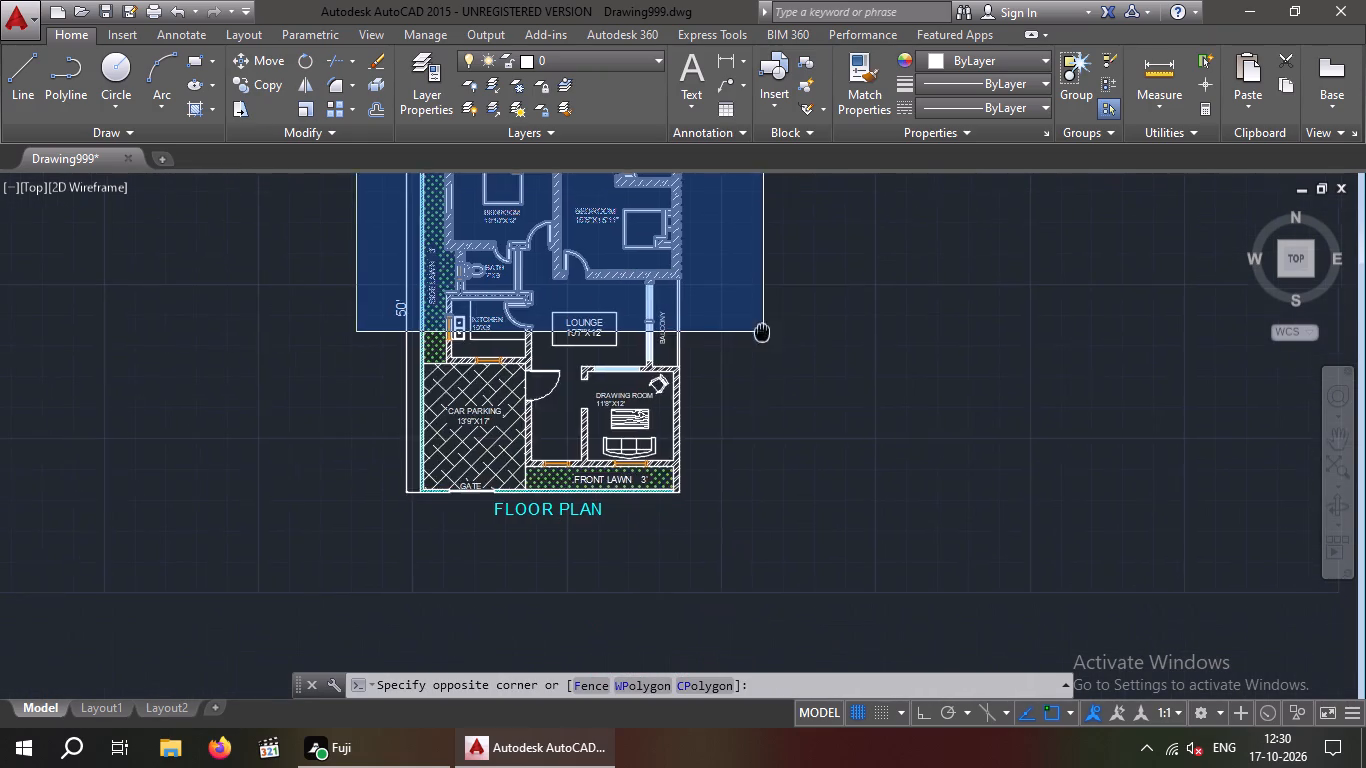
{"action": "left_click", "coordinate": [748, 539]}
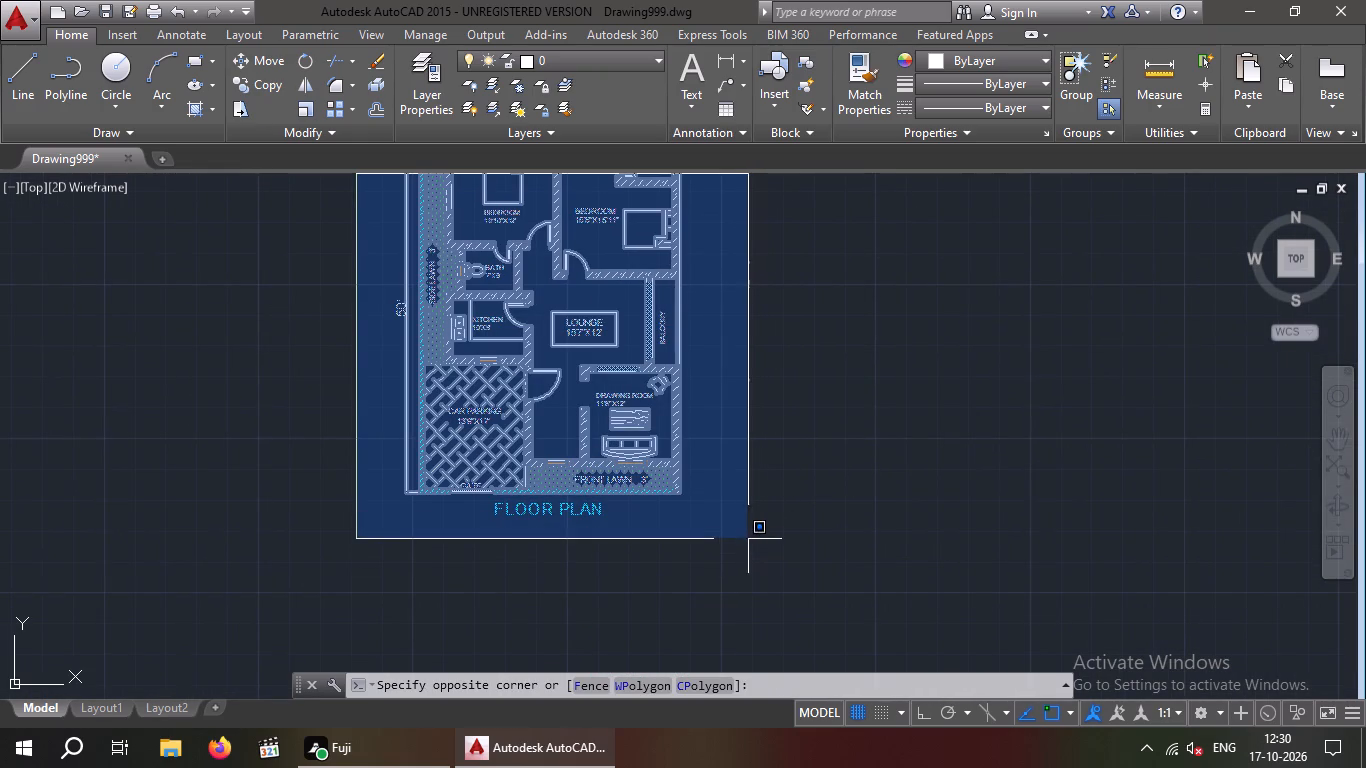
{"action": "left_click", "coordinate": [265, 87]}
{"action": "scroll", "coordinate": [696, 495], "scroll_direction": "up", "scroll_amount": 2}
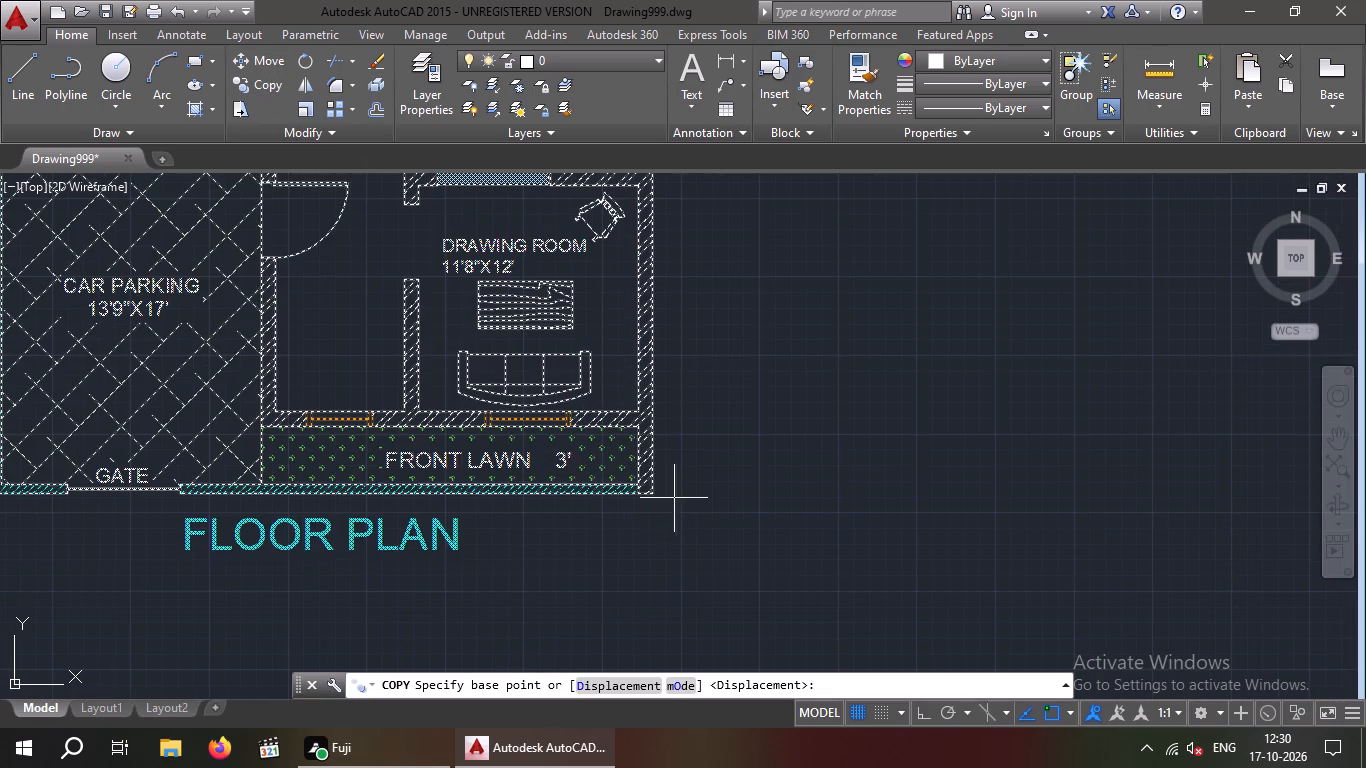
{"action": "left_click", "coordinate": [652, 494]}
{"action": "scroll", "coordinate": [791, 487], "scroll_direction": "down", "scroll_amount": 3}
{"action": "right_click_drag", "start_coordinate": [797, 486], "coordinate": [843, 487]}
{"action": "right_click", "coordinate": [1087, 470]}
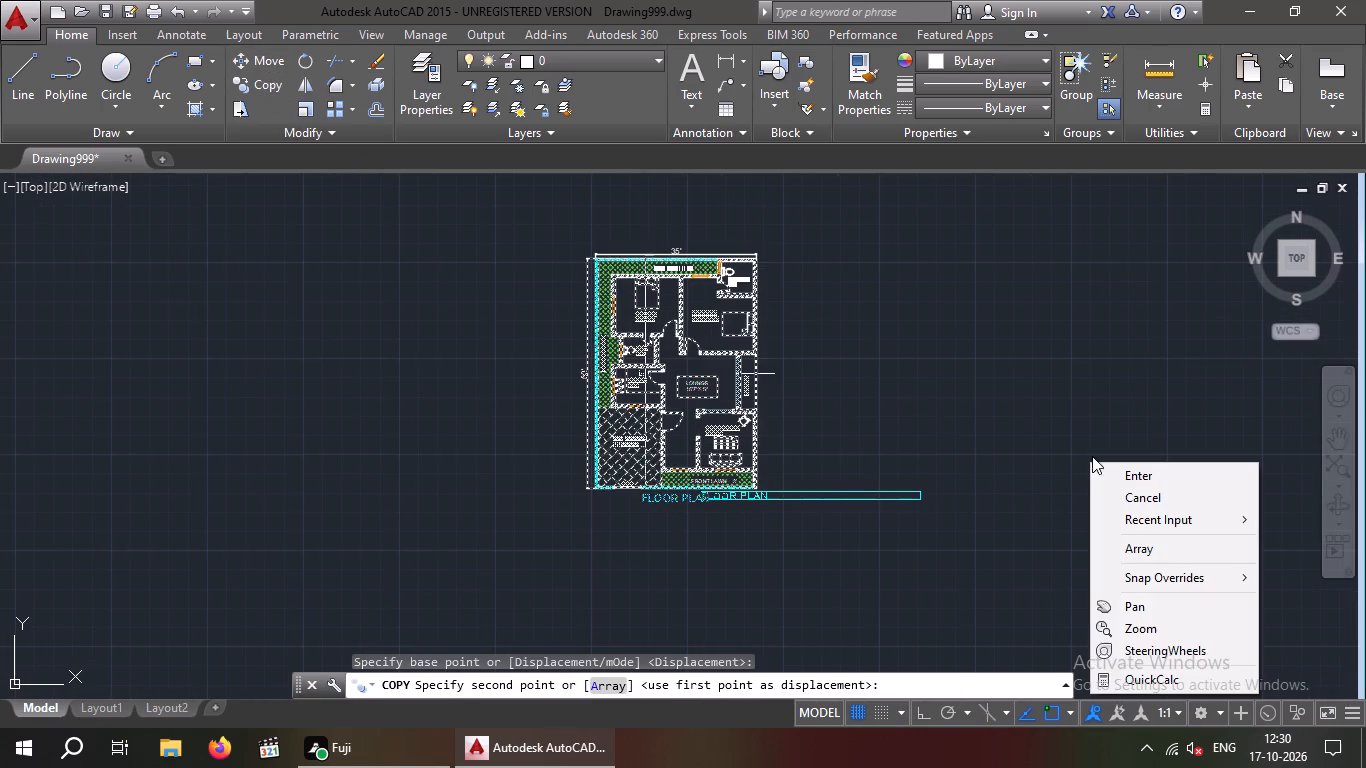
{"action": "middle_click_drag", "start_coordinate": [1076, 456], "coordinate": [718, 465]}
{"action": "key", "text": "Escape"}
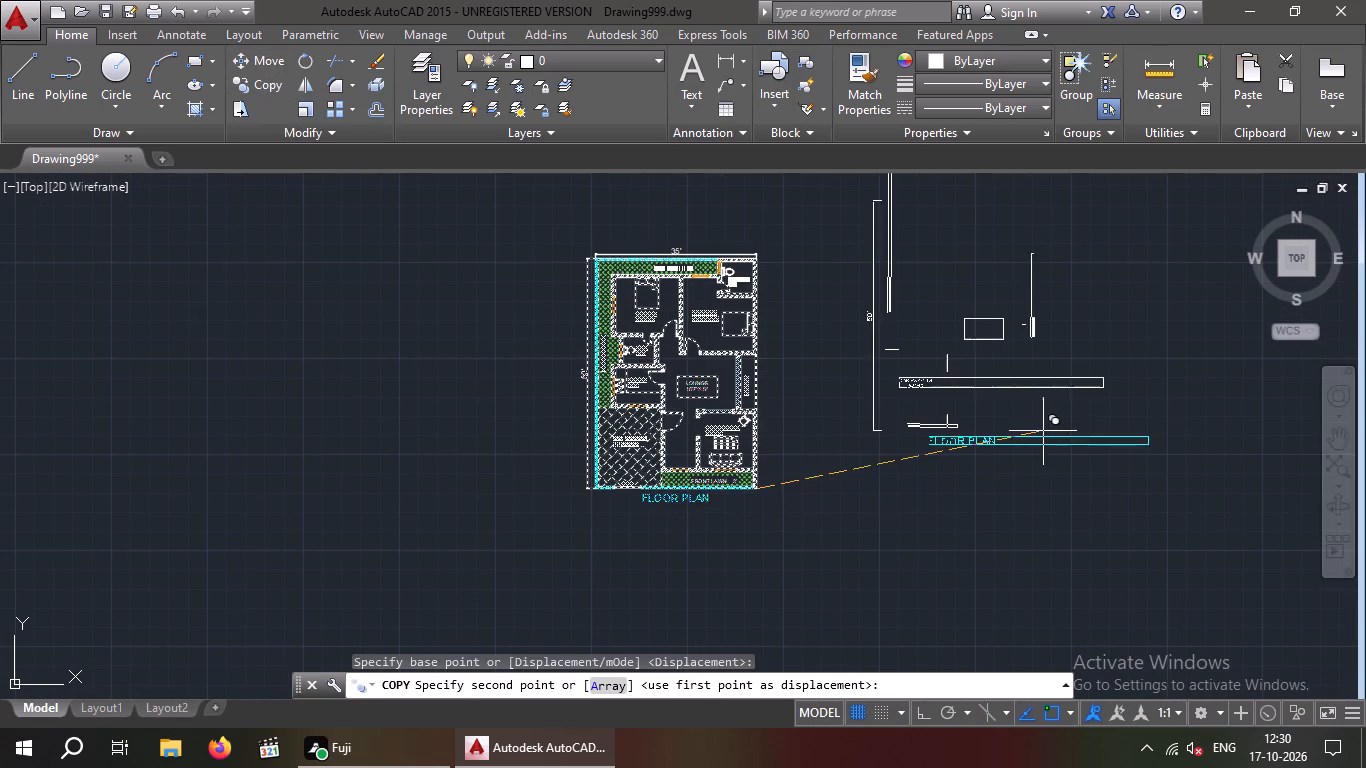
{"action": "middle_click_drag", "start_coordinate": [1060, 461], "coordinate": [534, 398]}
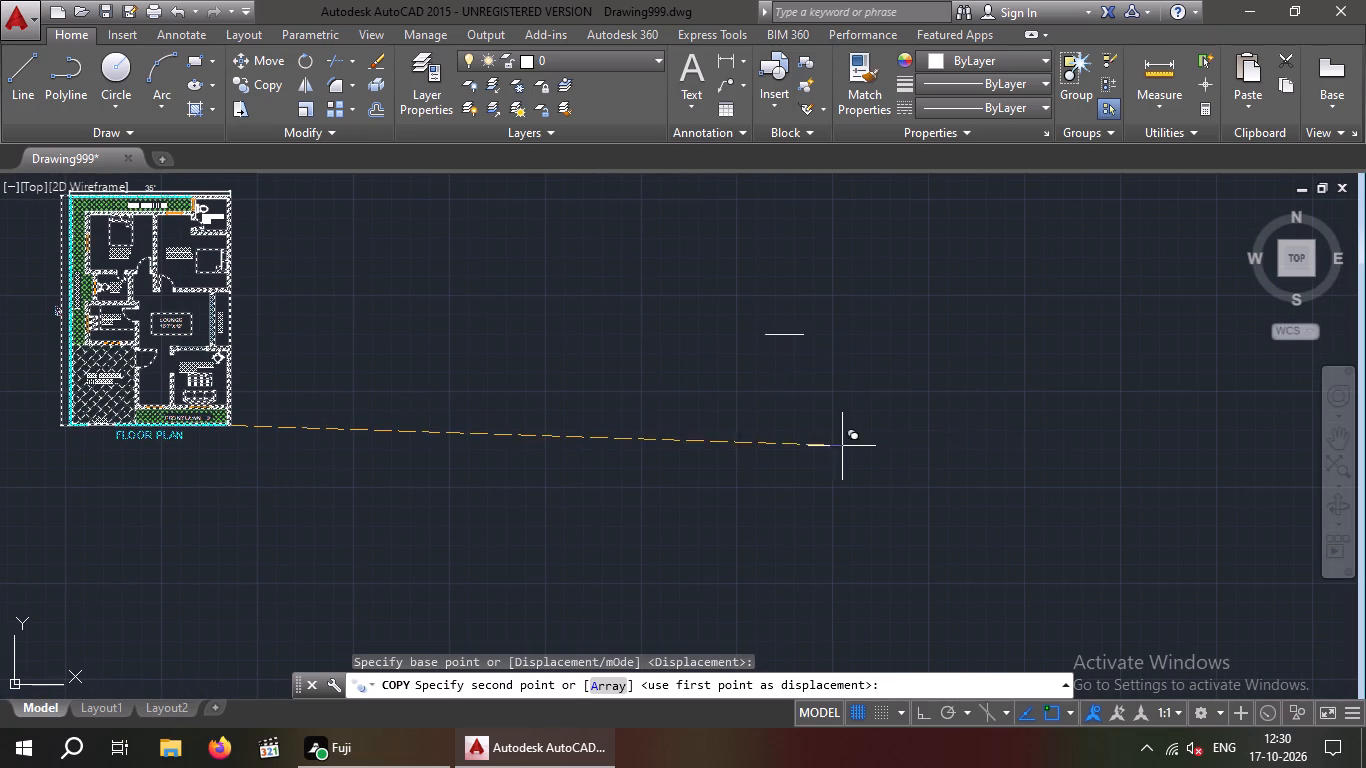
{"action": "left_click", "coordinate": [931, 421]}
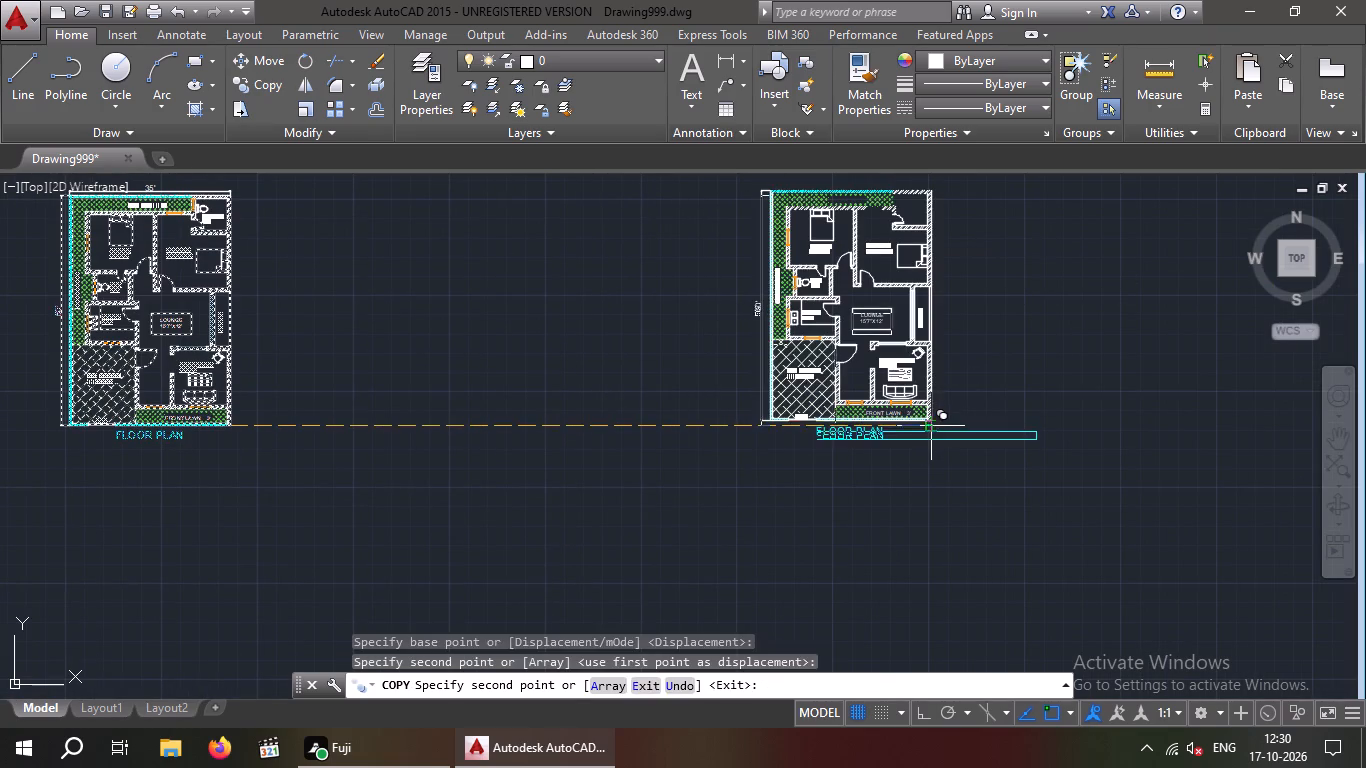
{"action": "key", "text": "Escape"}
{"action": "key", "text": "Escape"}
{"action": "middle_click_drag", "start_coordinate": [1060, 458], "coordinate": [775, 423]}
{"action": "key", "text": "Escape"}
{"action": "key", "text": "Escape"}
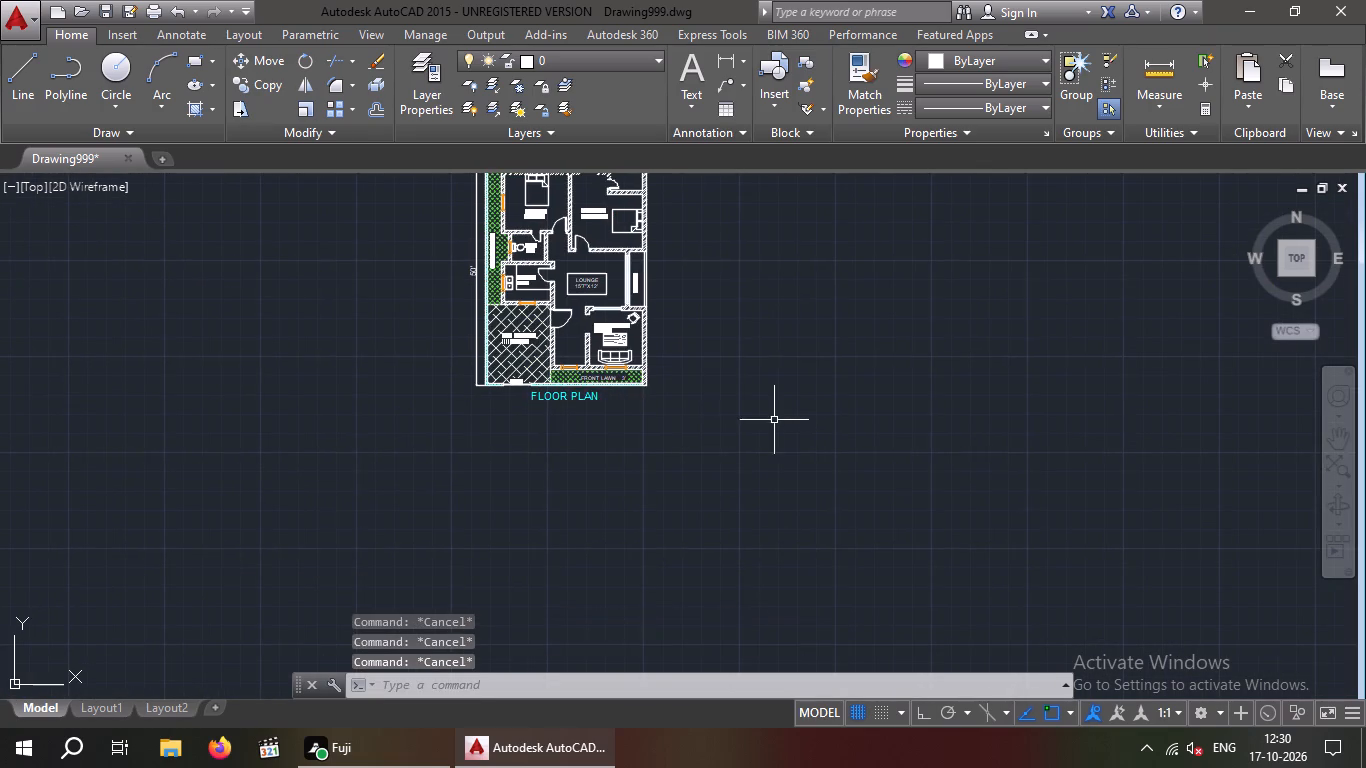
Draw vertical construction lines through the front-left outer wall corner and both edges of the gate opening on the copied plan.
{"action": "middle_click_drag", "start_coordinate": [772, 438], "coordinate": [806, 508]}
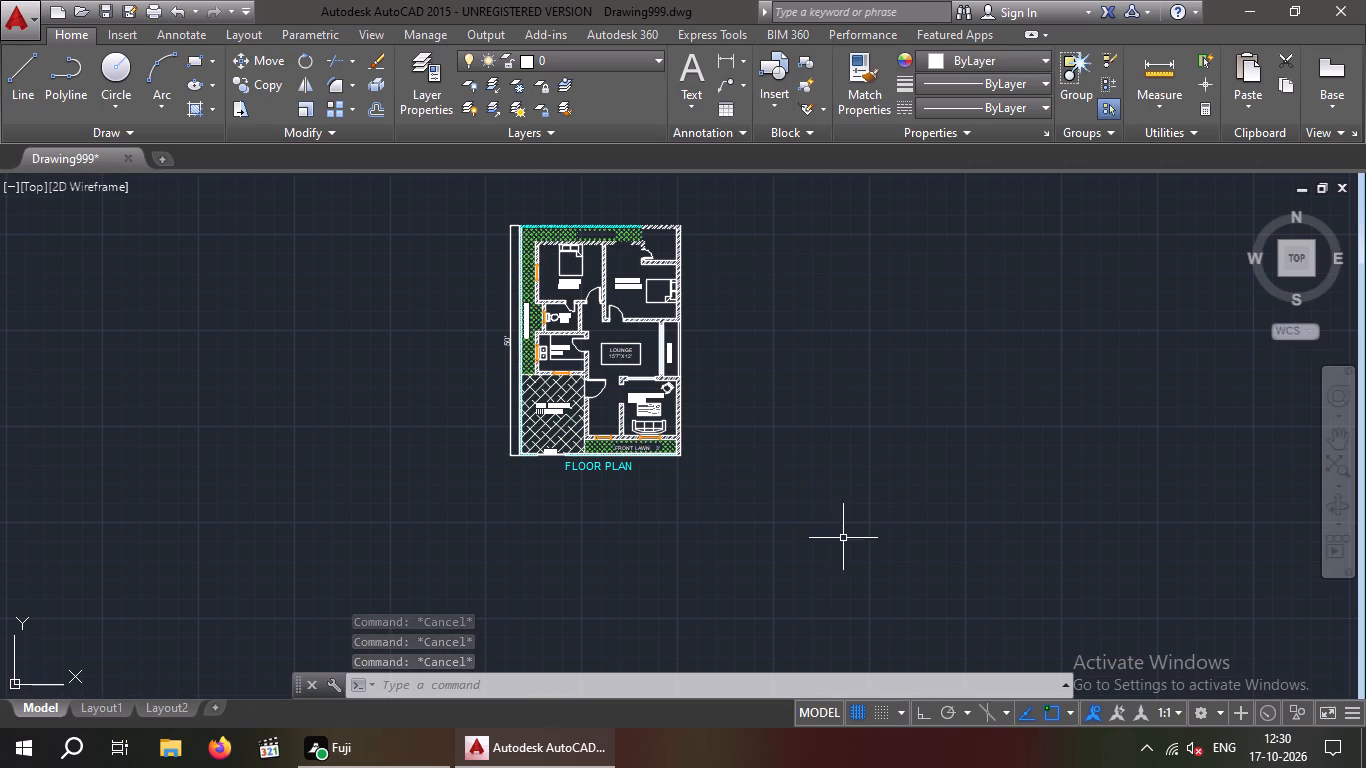
{"action": "scroll", "coordinate": [618, 290], "scroll_direction": "up", "scroll_amount": 1}
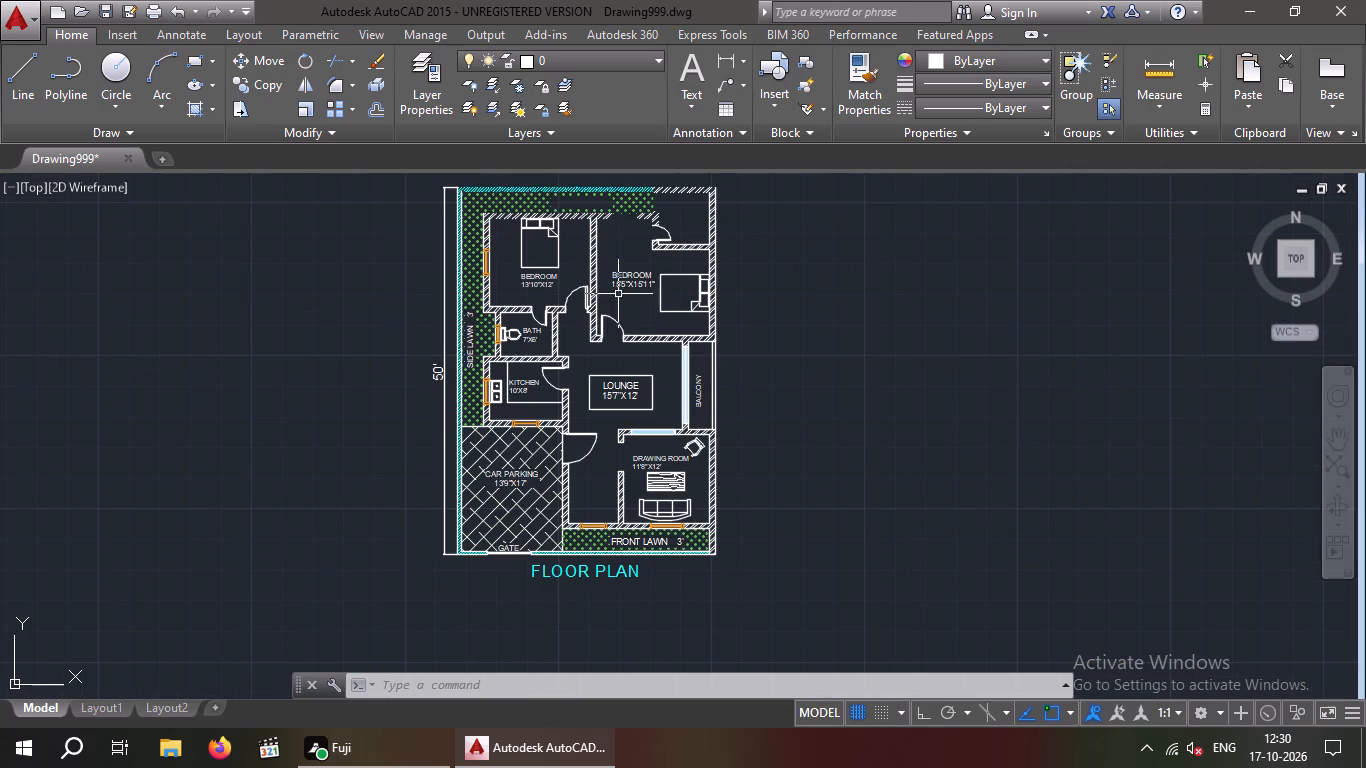
{"action": "scroll", "coordinate": [547, 249], "scroll_direction": "up", "scroll_amount": 3}
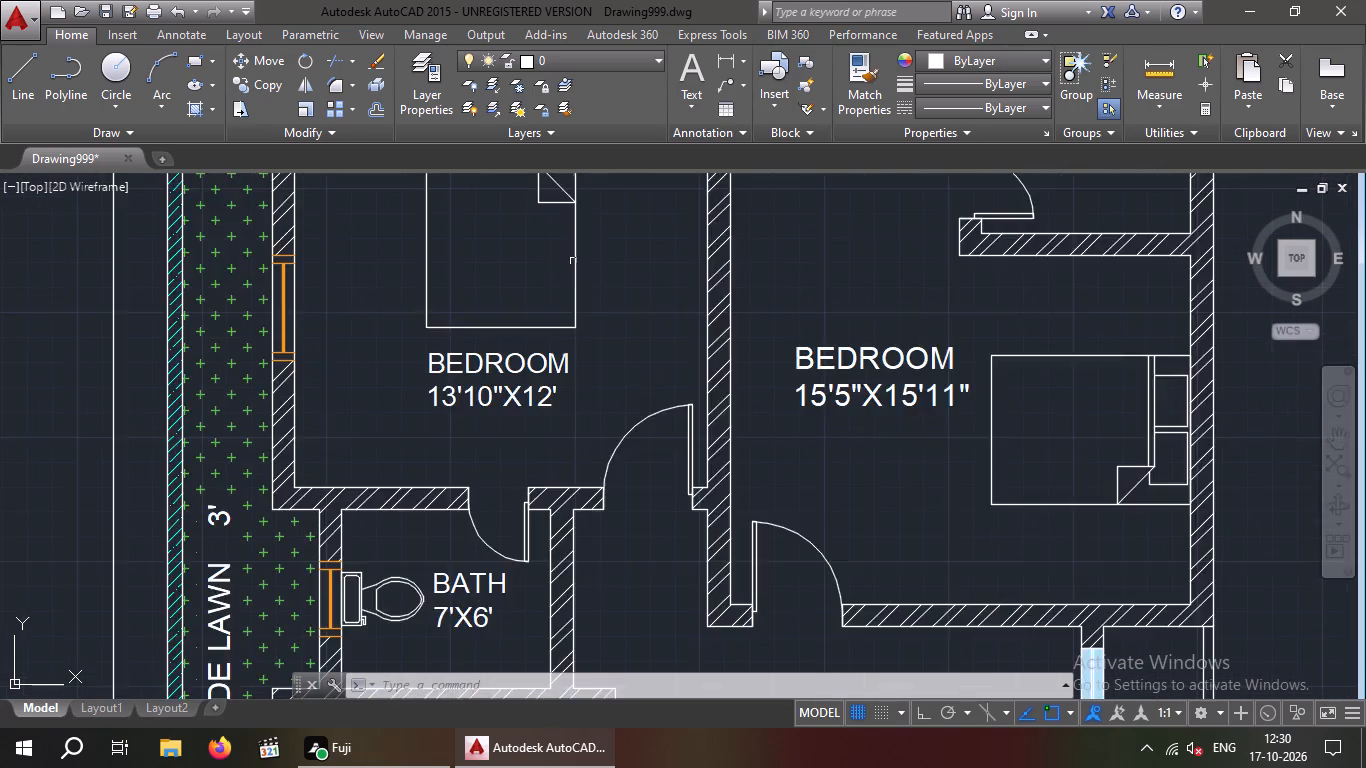
{"action": "scroll", "coordinate": [575, 265], "scroll_direction": "down", "scroll_amount": 5}
{"action": "scroll", "coordinate": [559, 276], "scroll_direction": "up", "scroll_amount": 2}
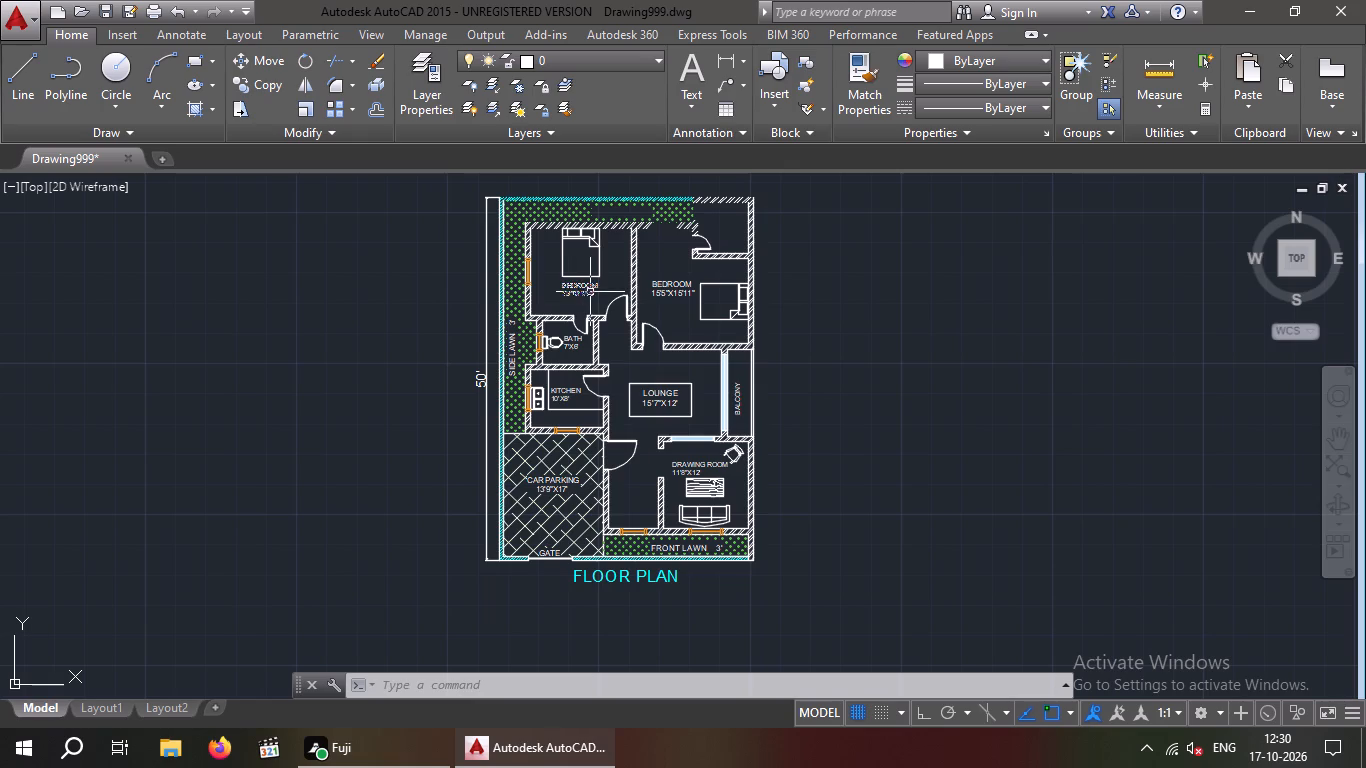
{"action": "key", "text": "Escape"}
{"action": "key", "text": "Escape"}
{"action": "key", "text": "Escape"}
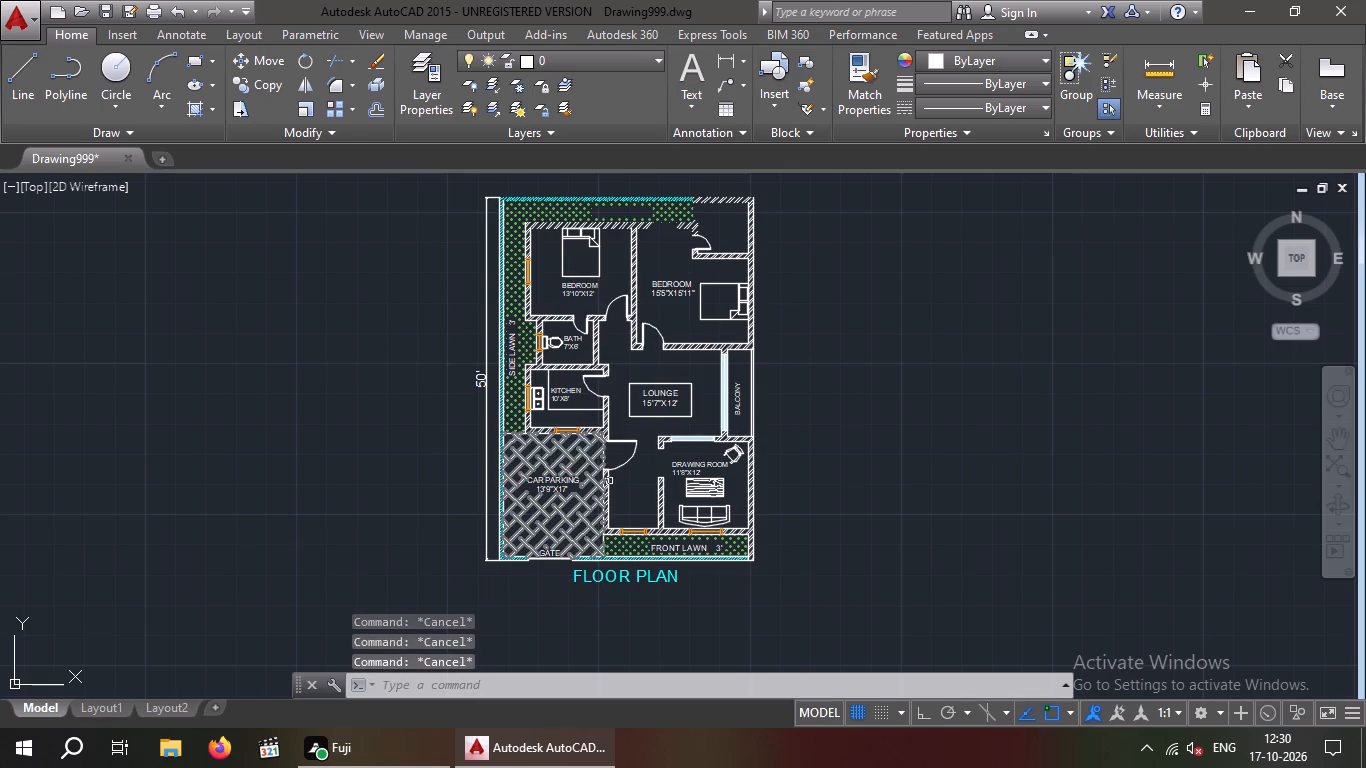
{"action": "key", "text": "x"}
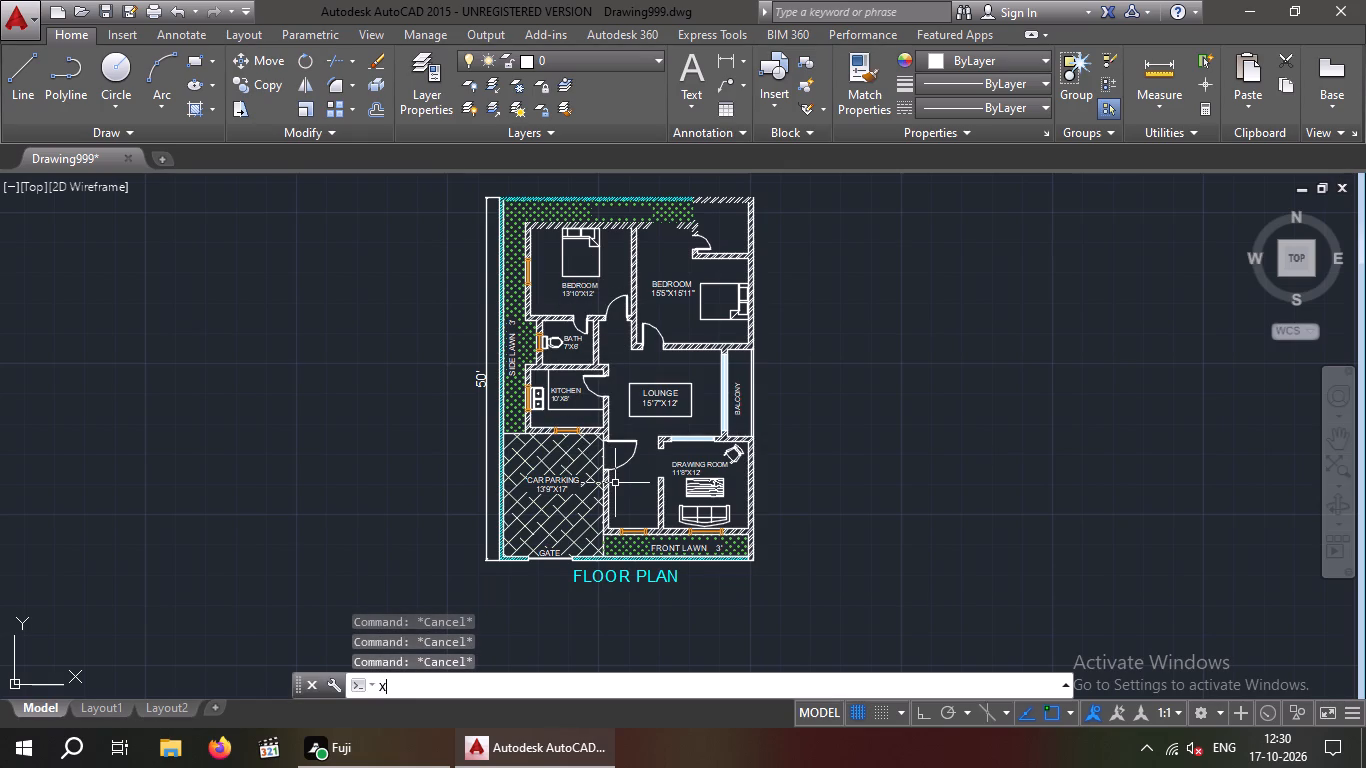
{"action": "key", "text": "l"}
{"action": "key", "text": "Return"}
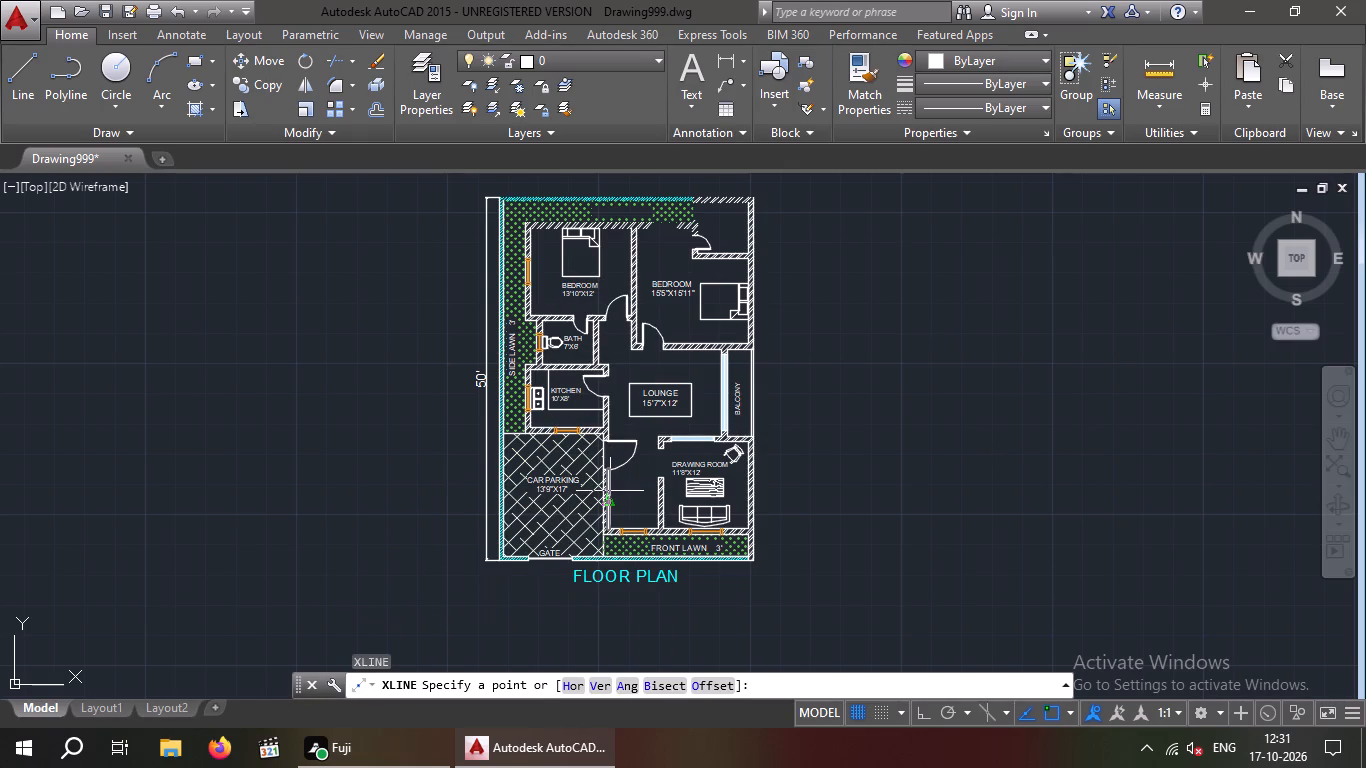
{"action": "key", "text": "v"}
{"action": "key", "text": "Return"}
{"action": "middle_click_drag", "start_coordinate": [390, 502], "coordinate": [425, 290]}
{"action": "scroll", "coordinate": [540, 343], "scroll_direction": "up", "scroll_amount": 5}
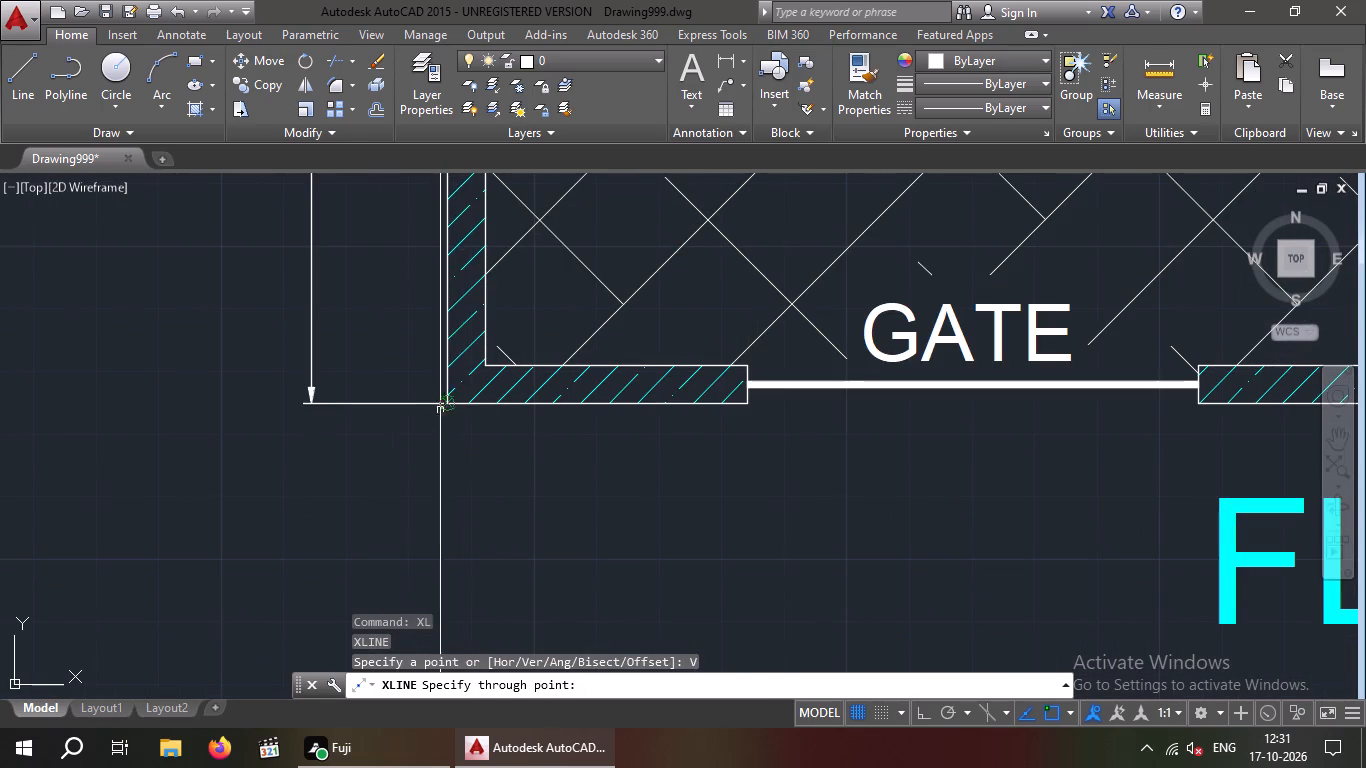
{"action": "left_click", "coordinate": [445, 405]}
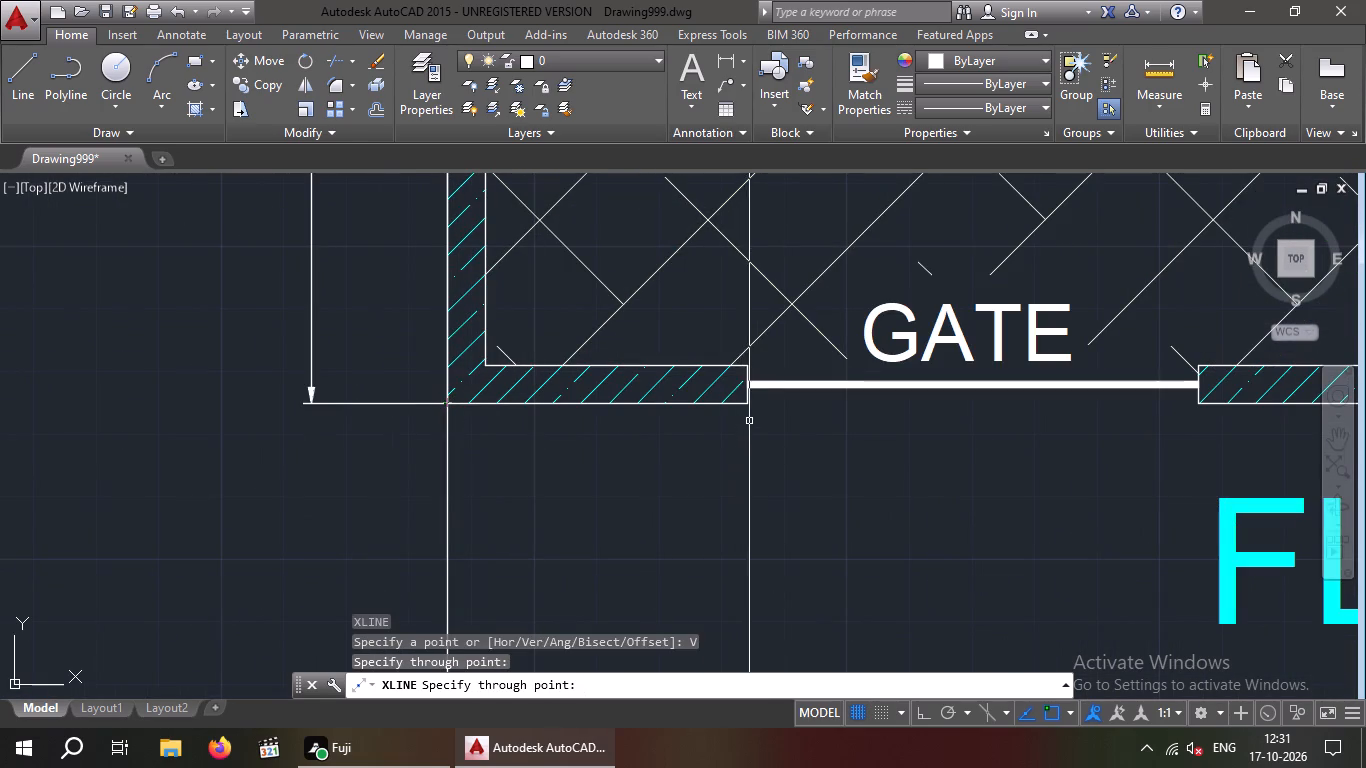
{"action": "left_click", "coordinate": [748, 403]}
{"action": "middle_click_drag", "start_coordinate": [645, 483], "coordinate": [275, 340]}
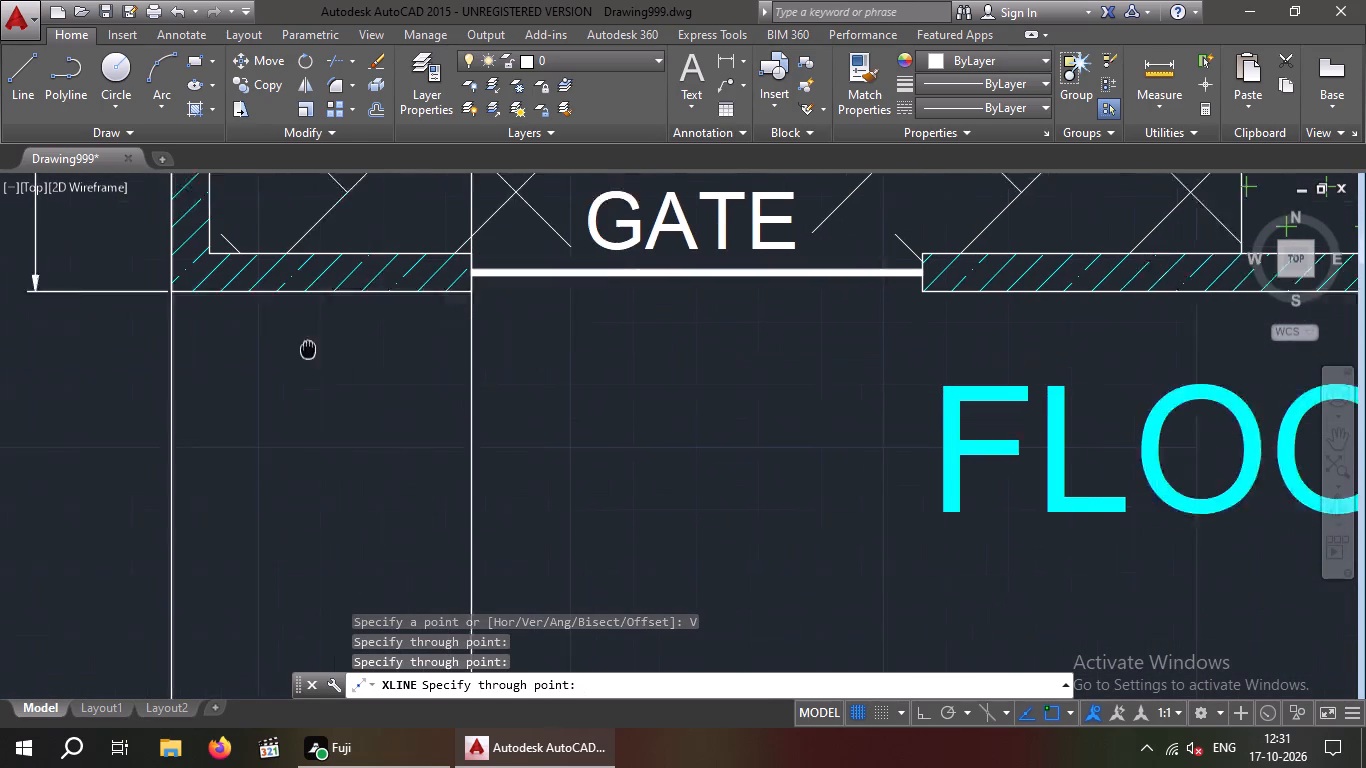
{"action": "scroll", "coordinate": [830, 267], "scroll_direction": "up", "scroll_amount": 3}
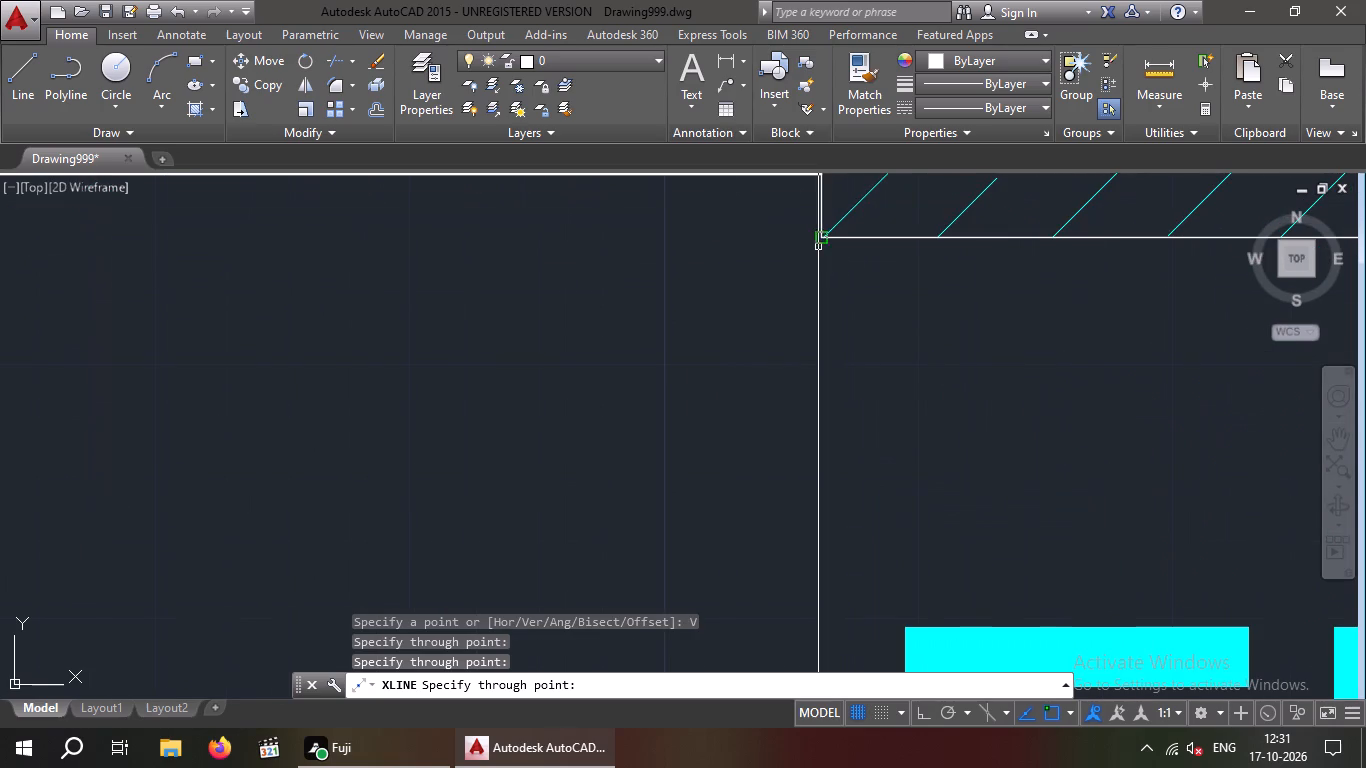
{"action": "left_click", "coordinate": [822, 239]}
Add vertical construction lines through the outer and inner faces of the right-hand wall at the copied plan's front corner.
{"action": "scroll", "coordinate": [823, 260], "scroll_direction": "down", "scroll_amount": 4}
{"action": "middle_click_drag", "start_coordinate": [735, 334], "coordinate": [471, 334]}
{"action": "middle_click_drag", "start_coordinate": [440, 334], "coordinate": [427, 335]}
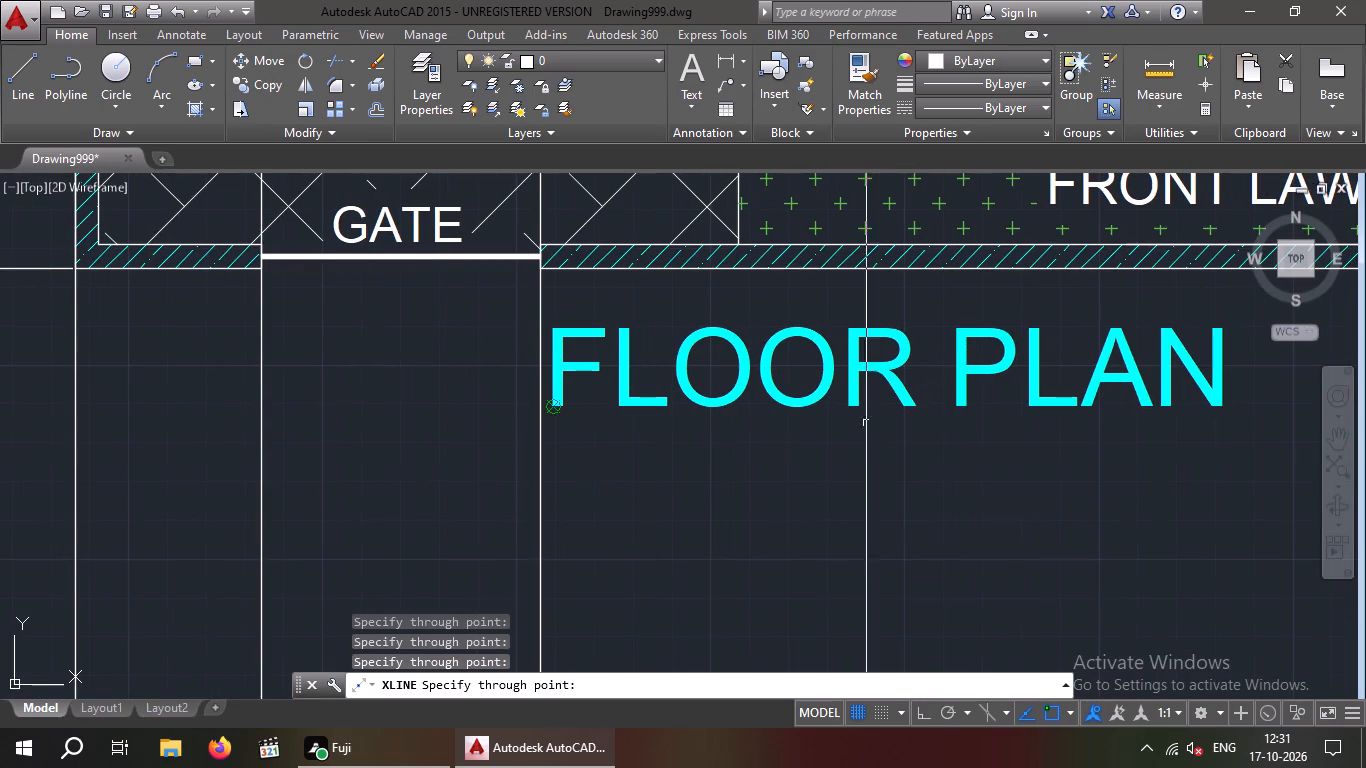
{"action": "middle_click_drag", "start_coordinate": [1002, 424], "coordinate": [347, 429]}
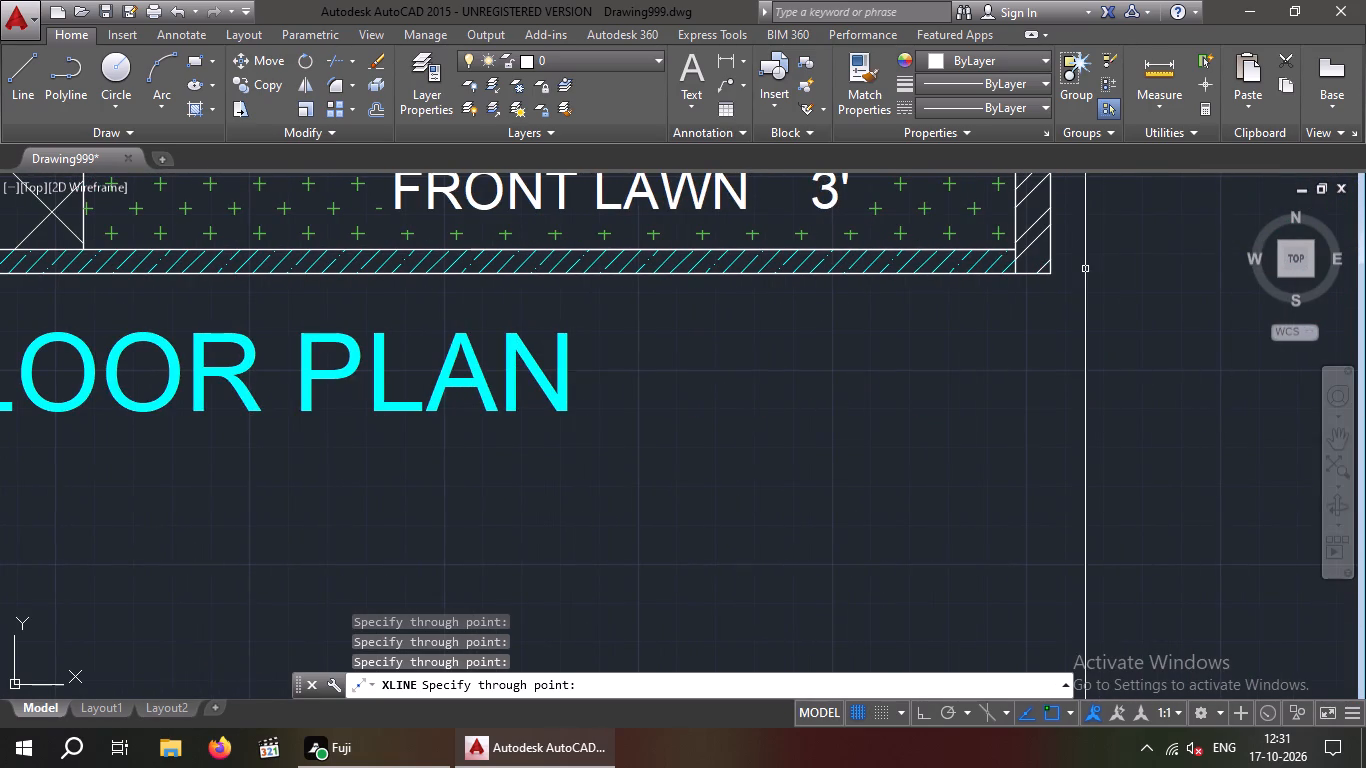
{"action": "middle_click_drag", "start_coordinate": [1092, 271], "coordinate": [1021, 431]}
{"action": "scroll", "coordinate": [981, 451], "scroll_direction": "up", "scroll_amount": 2}
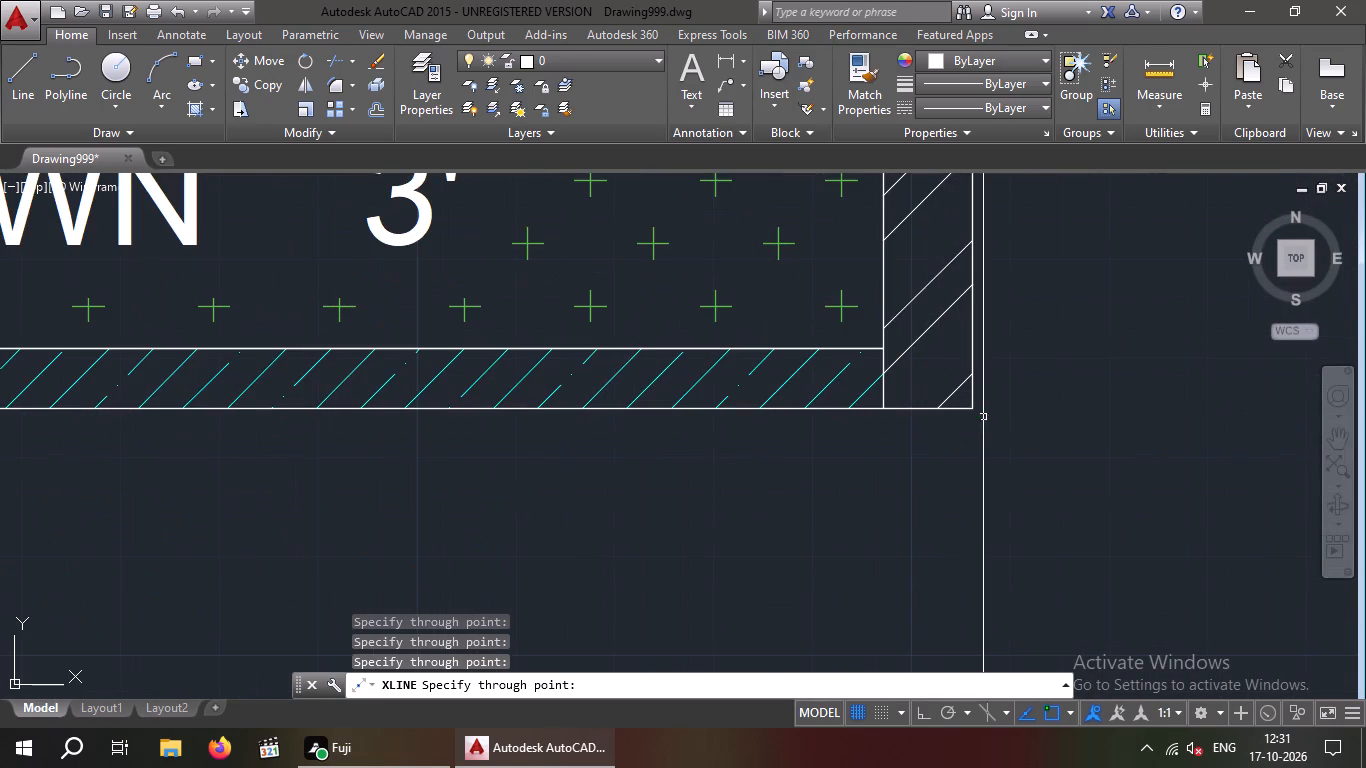
{"action": "left_click", "coordinate": [975, 406]}
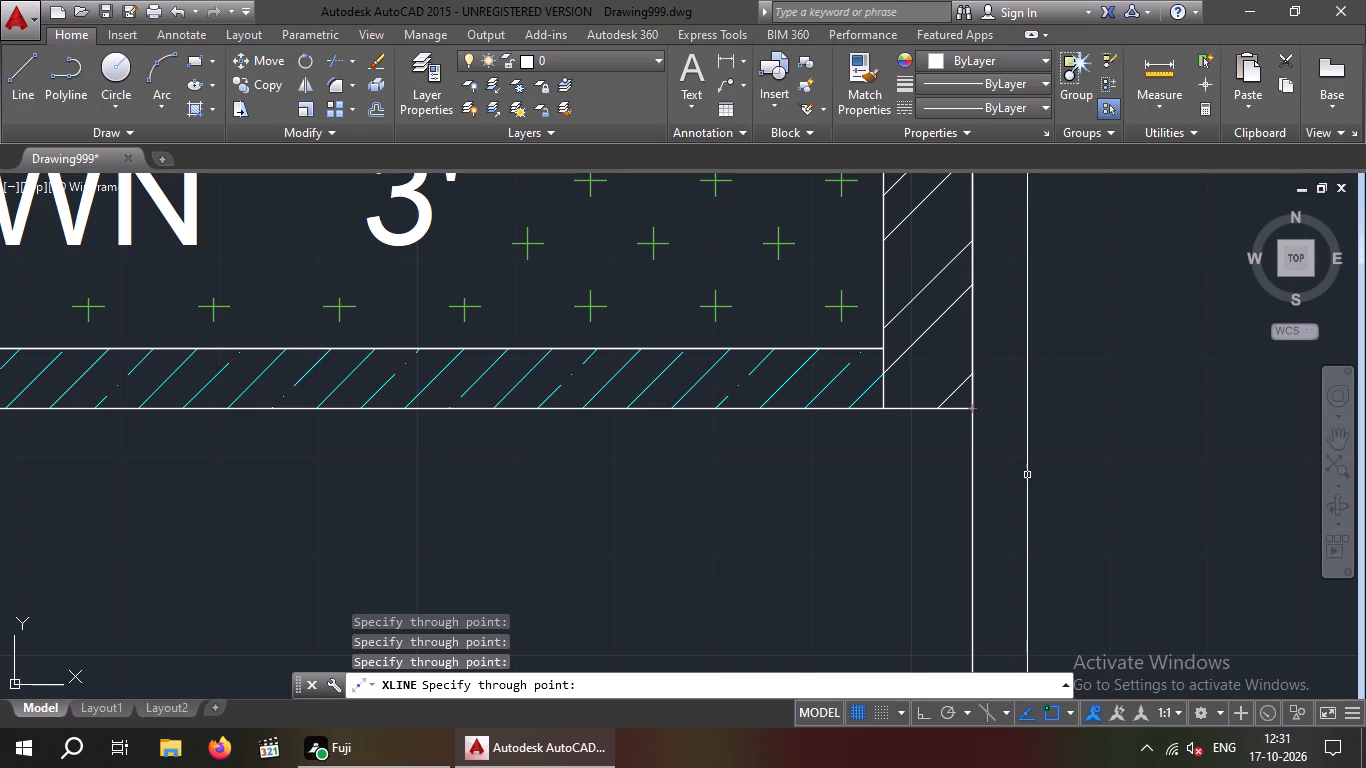
{"action": "scroll", "coordinate": [1027, 475], "scroll_direction": "down", "scroll_amount": 1}
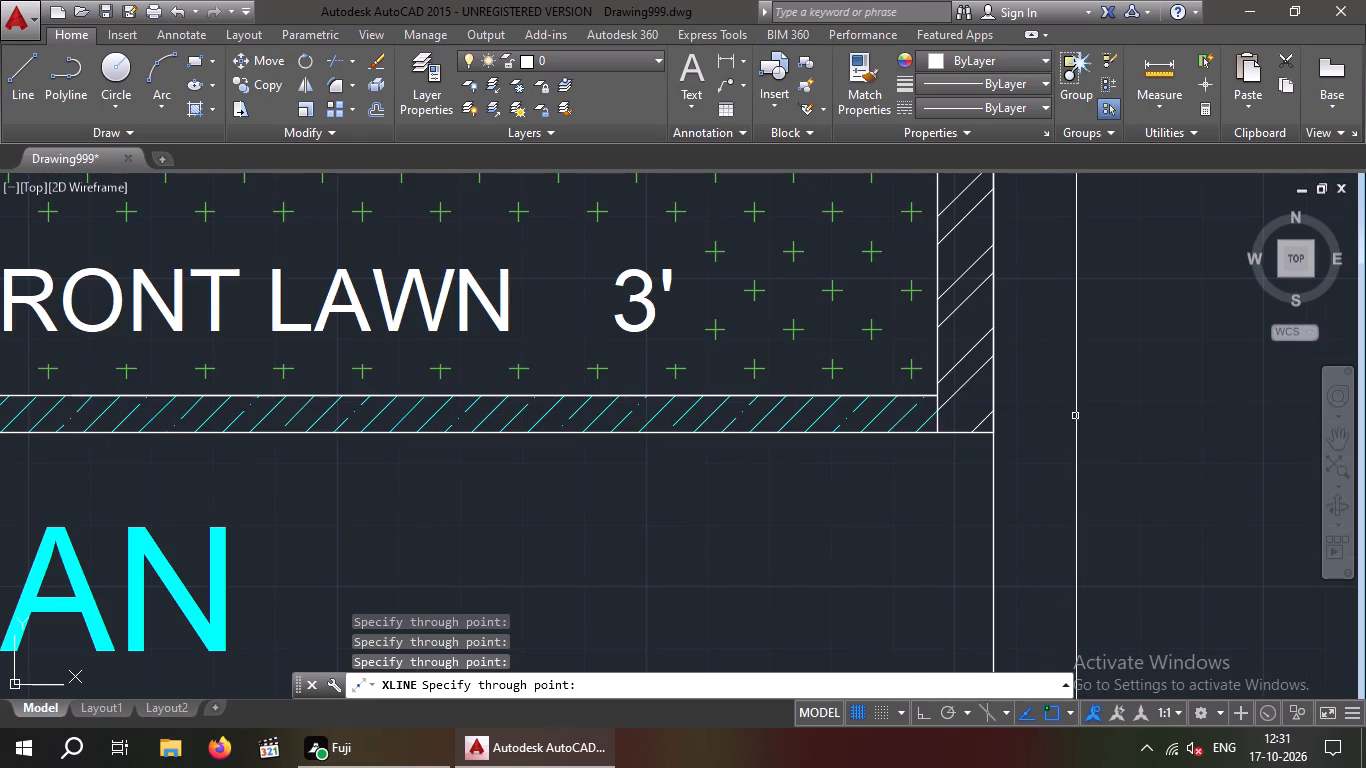
{"action": "left_click", "coordinate": [939, 434]}
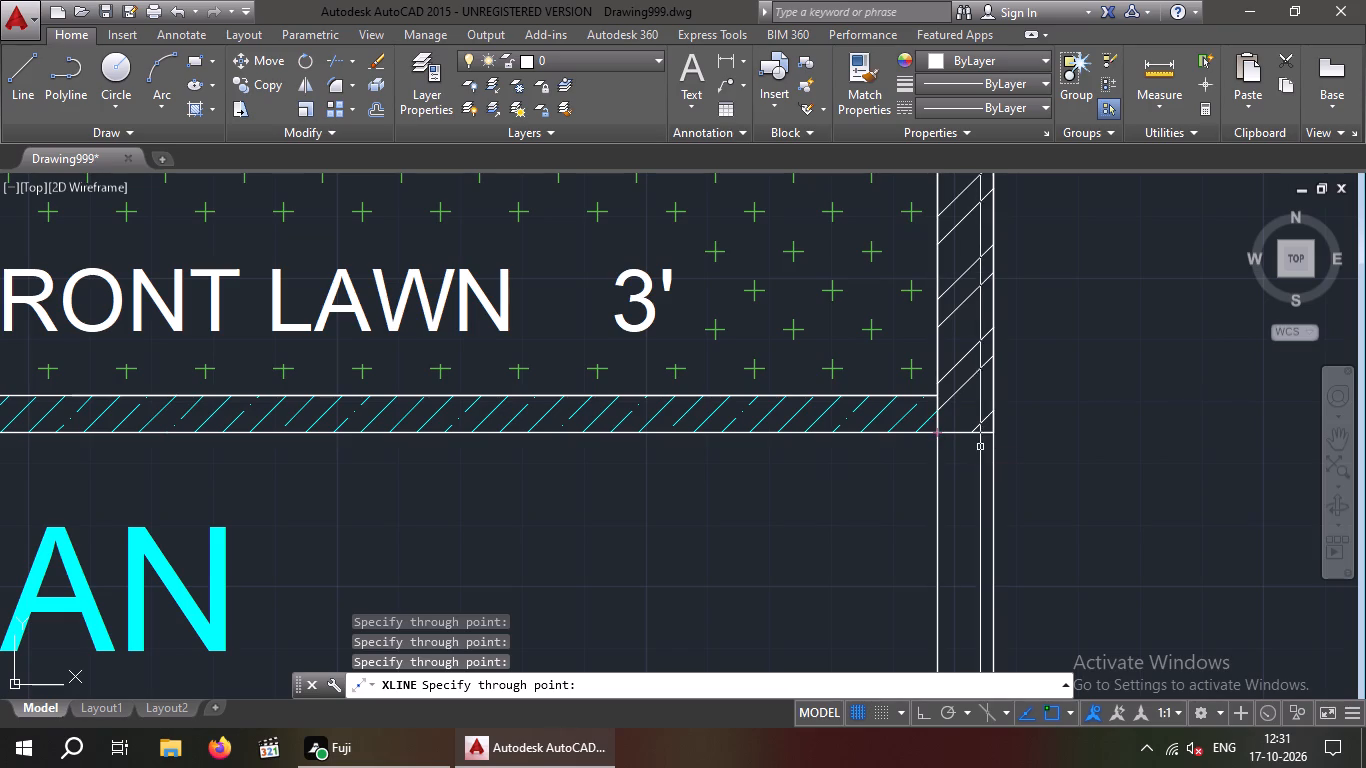
{"action": "scroll", "coordinate": [1021, 442], "scroll_direction": "down", "scroll_amount": 2}
{"action": "middle_click_drag", "start_coordinate": [1050, 427], "coordinate": [1000, 349]}
{"action": "scroll", "coordinate": [1039, 369], "scroll_direction": "down", "scroll_amount": 2}
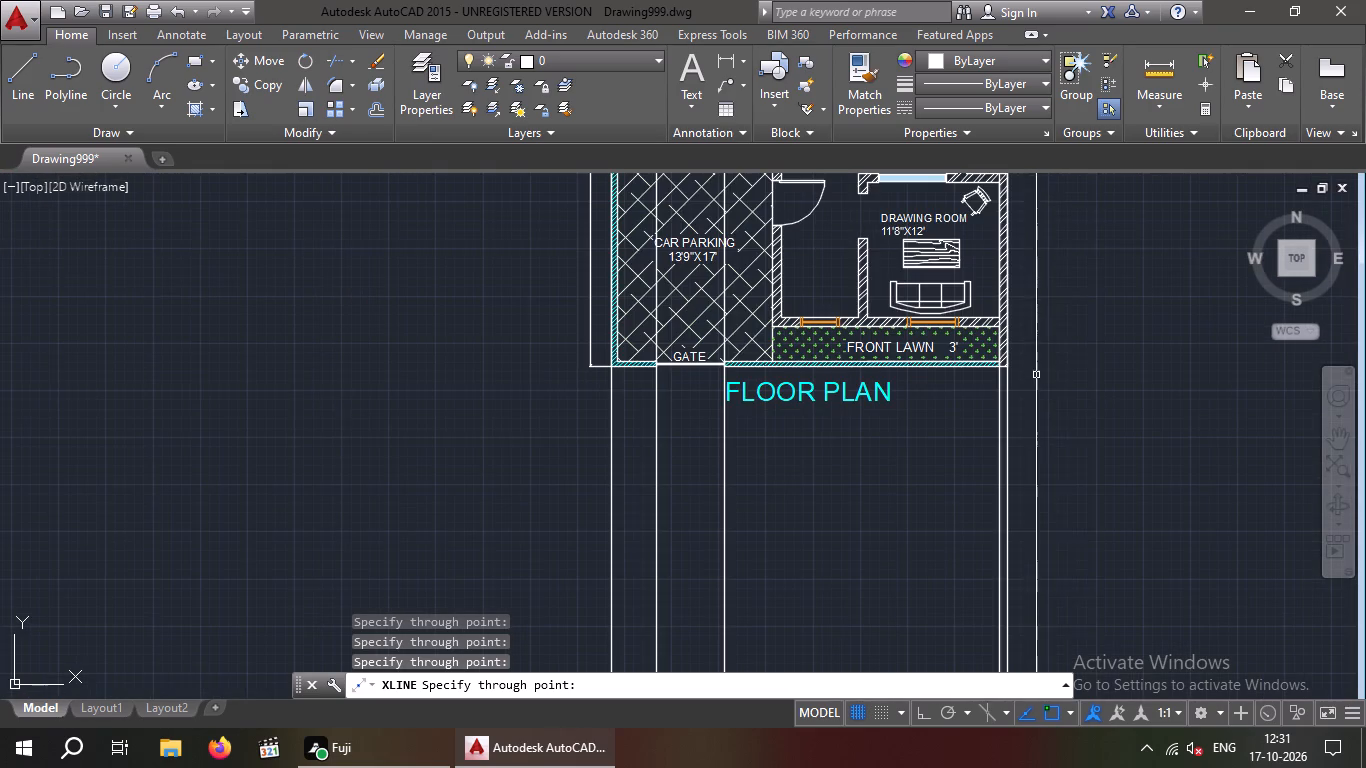
{"action": "middle_click_drag", "start_coordinate": [1091, 391], "coordinate": [1007, 432]}
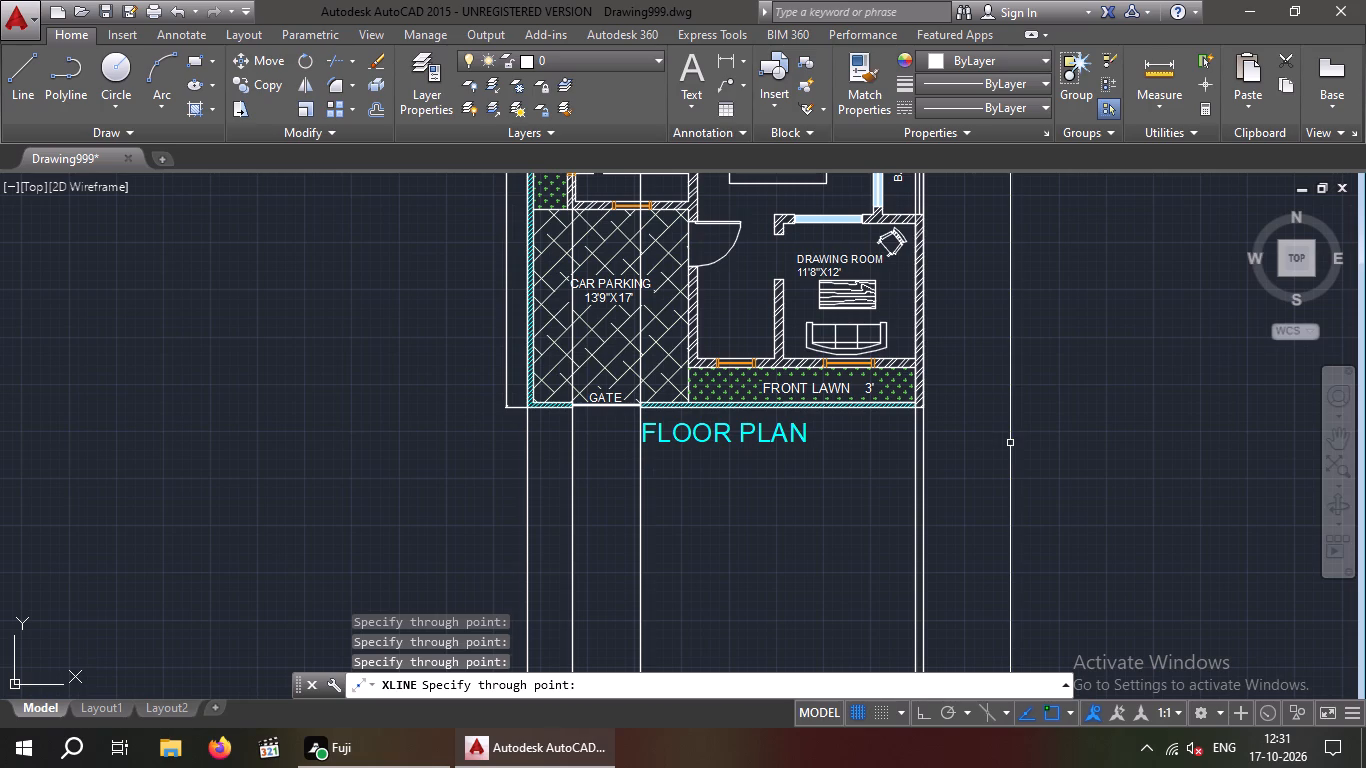
{"action": "key", "text": "Escape"}
{"action": "key", "text": "Escape"}
With Ortho on, draw a horizontal line across all the vertical construction lines in the empty area below the copied plan.
{"action": "scroll", "coordinate": [1021, 438], "scroll_direction": "down", "scroll_amount": 2}
{"action": "middle_click_drag", "start_coordinate": [1021, 431], "coordinate": [946, 396]}
{"action": "scroll", "coordinate": [964, 387], "scroll_direction": "down", "scroll_amount": 1}
{"action": "middle_click_drag", "start_coordinate": [991, 408], "coordinate": [921, 364]}
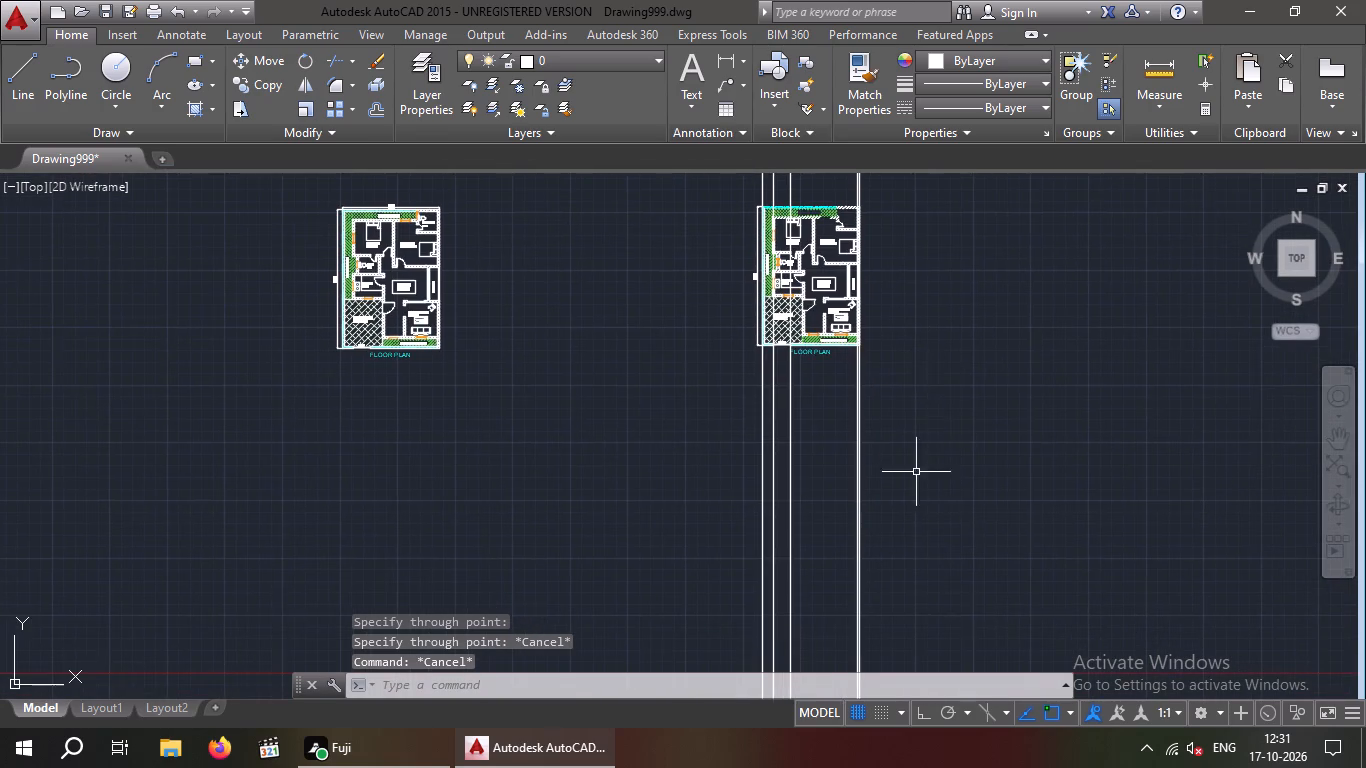
{"action": "scroll", "coordinate": [902, 469], "scroll_direction": "up", "scroll_amount": 2}
{"action": "middle_click_drag", "start_coordinate": [905, 462], "coordinate": [966, 409]}
{"action": "key", "text": "Escape"}
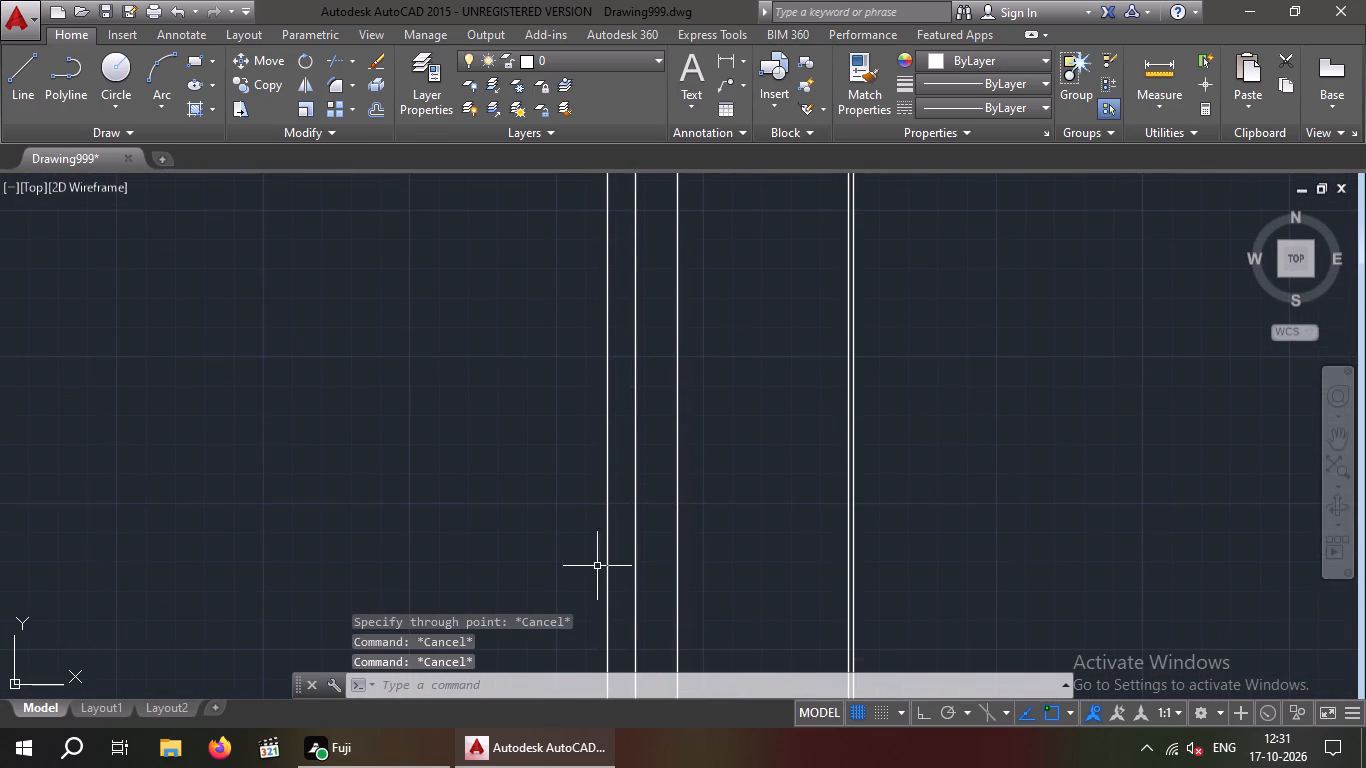
{"action": "key", "text": "F8"}
{"action": "key", "text": "l"}
{"action": "key", "text": "Return"}
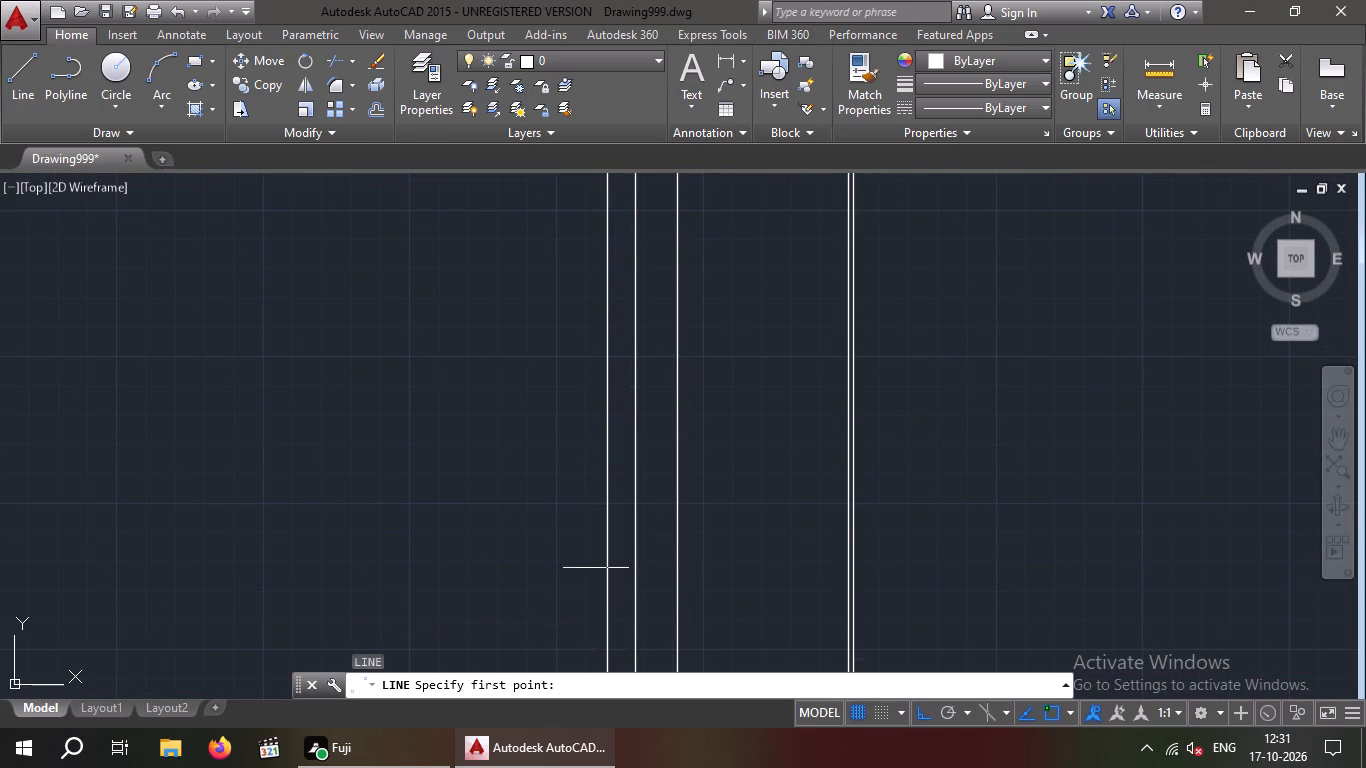
{"action": "left_click", "coordinate": [556, 503]}
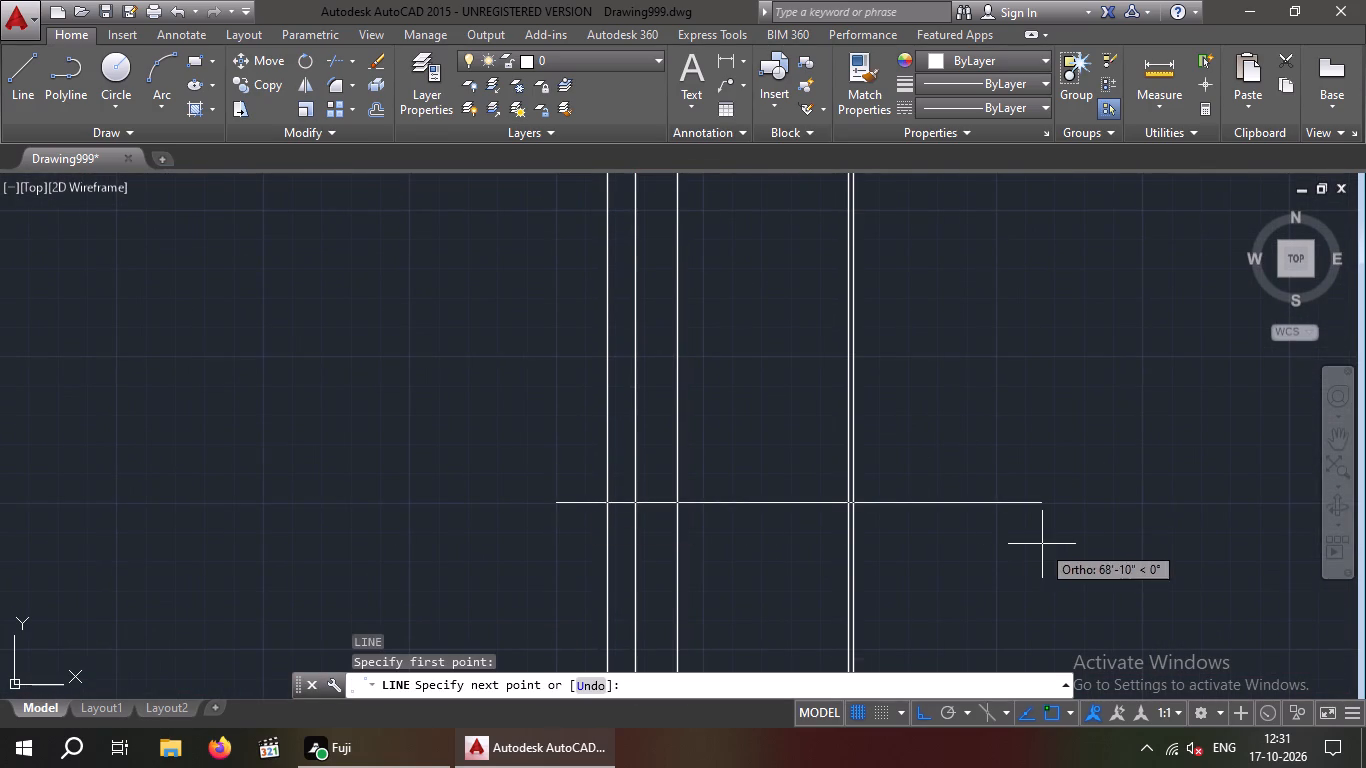
{"action": "left_click", "coordinate": [1000, 540]}
{"action": "key", "text": "Escape"}
{"action": "key", "text": "Escape"}
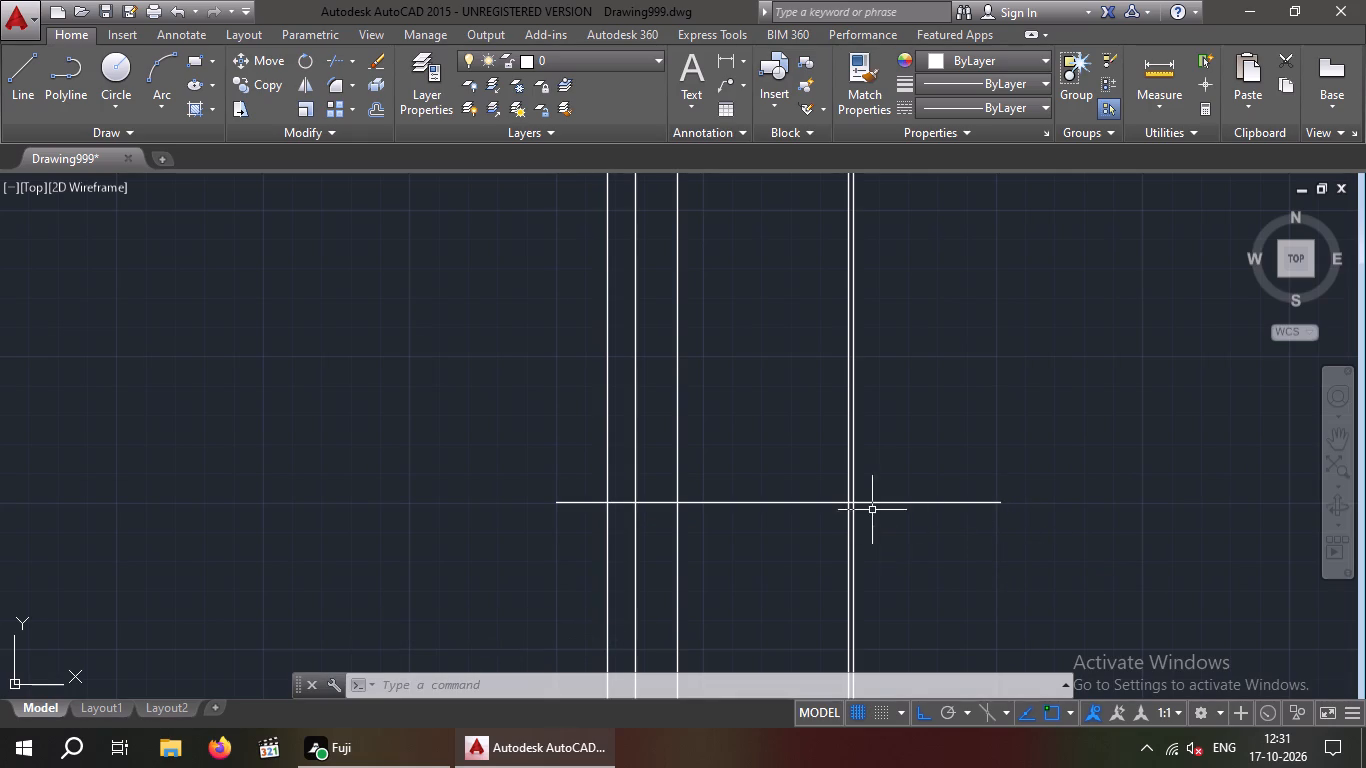
{"action": "key", "text": "Escape"}
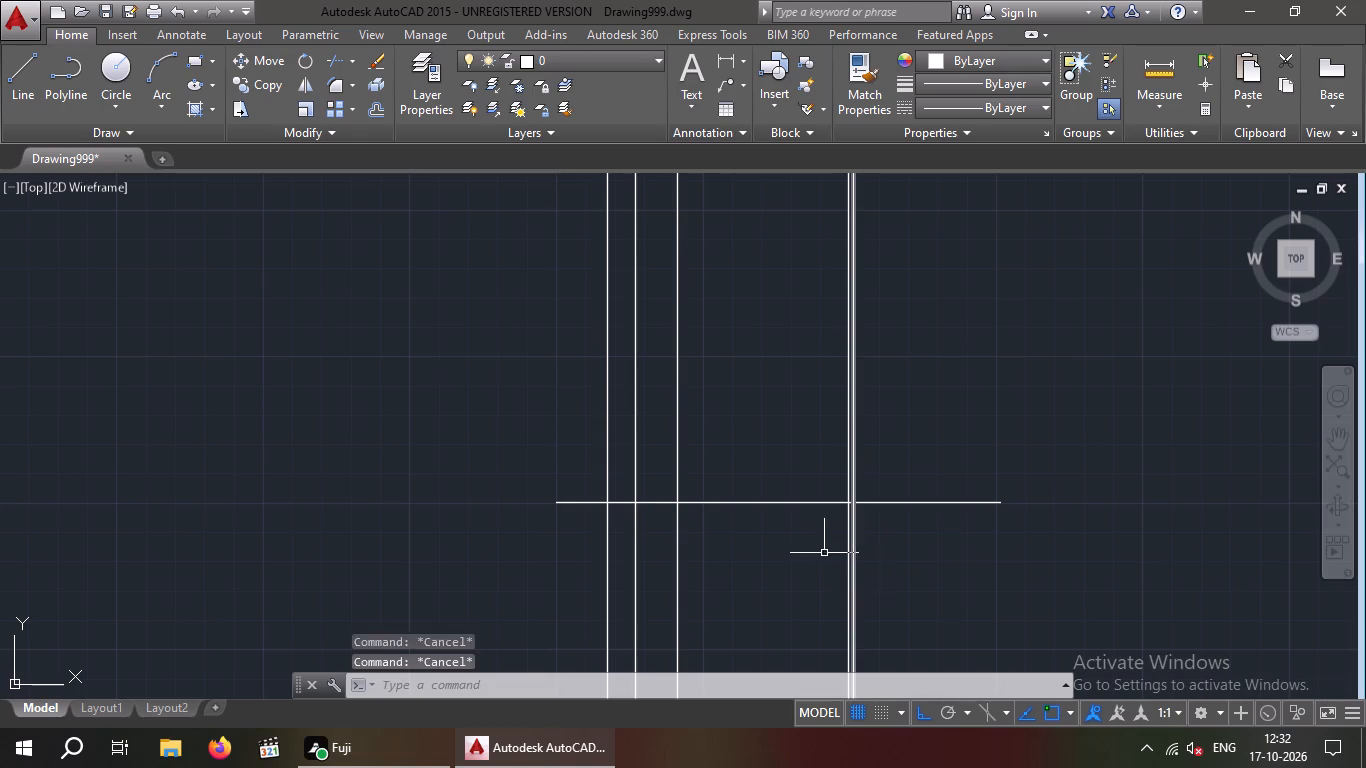
{"action": "key", "text": "Escape"}
Examine the copied floor plan and how the construction lines run from its front wall to the horizontal line below.
{"action": "scroll", "coordinate": [806, 513], "scroll_direction": "down", "scroll_amount": 2}
{"action": "middle_click_drag", "start_coordinate": [789, 540], "coordinate": [694, 620]}
{"action": "scroll", "coordinate": [722, 401], "scroll_direction": "up", "scroll_amount": 2}
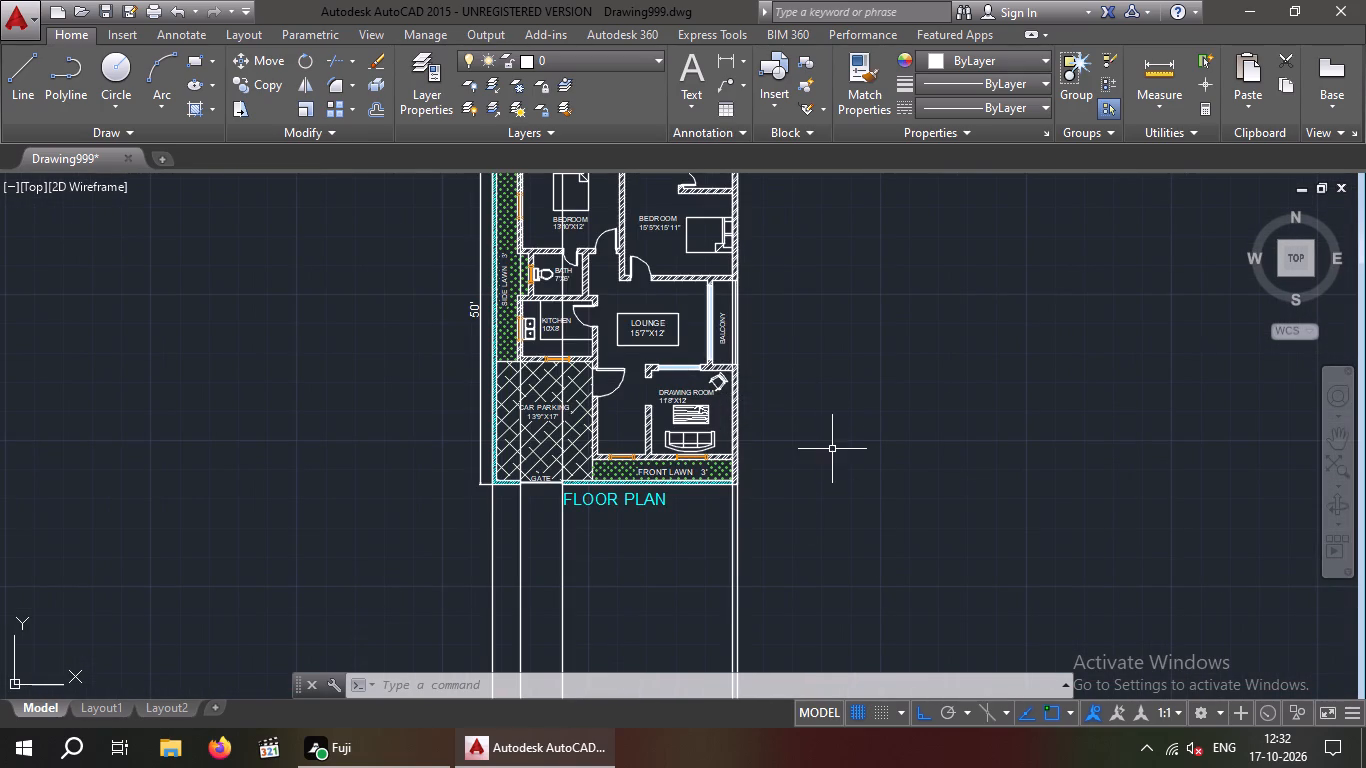
{"action": "middle_click_drag", "start_coordinate": [835, 454], "coordinate": [763, 567]}
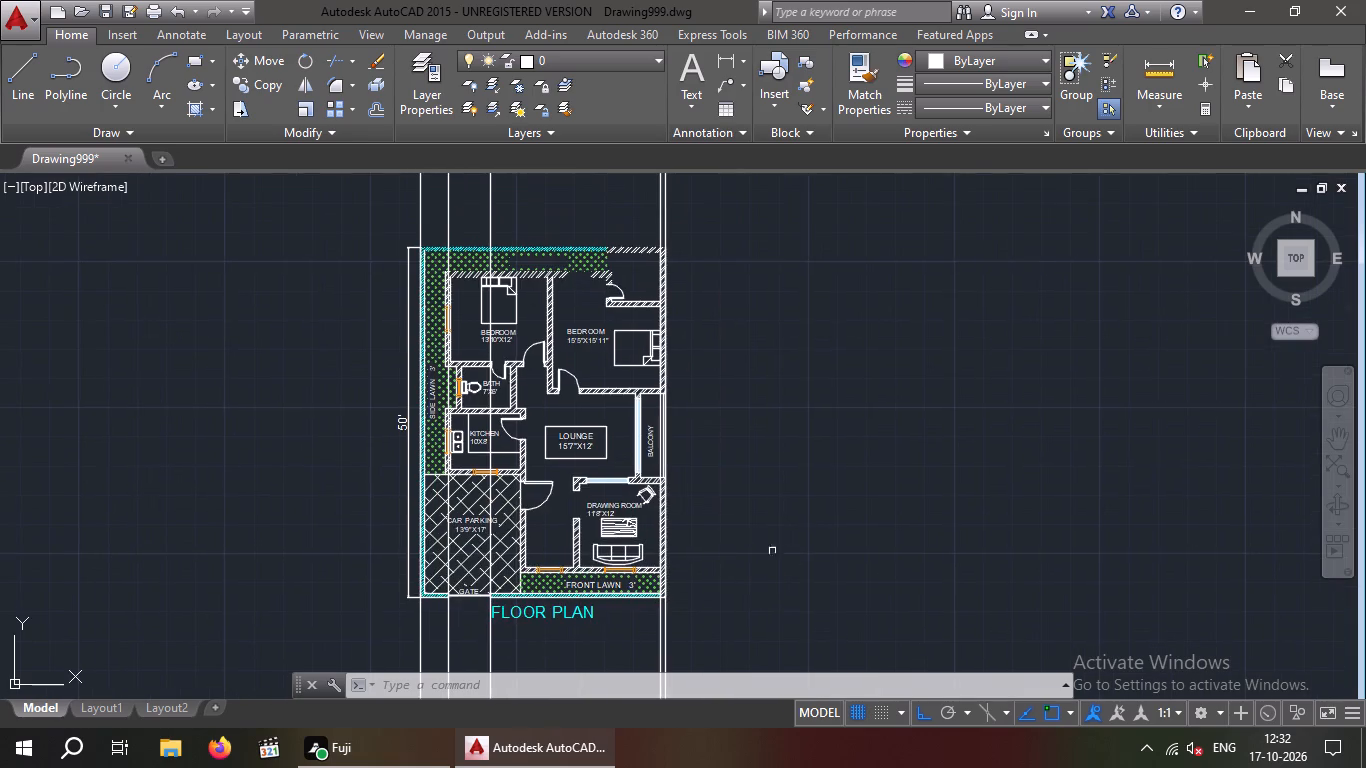
{"action": "scroll", "coordinate": [781, 521], "scroll_direction": "down", "scroll_amount": 2}
{"action": "scroll", "coordinate": [781, 521], "scroll_direction": "up", "scroll_amount": 3}
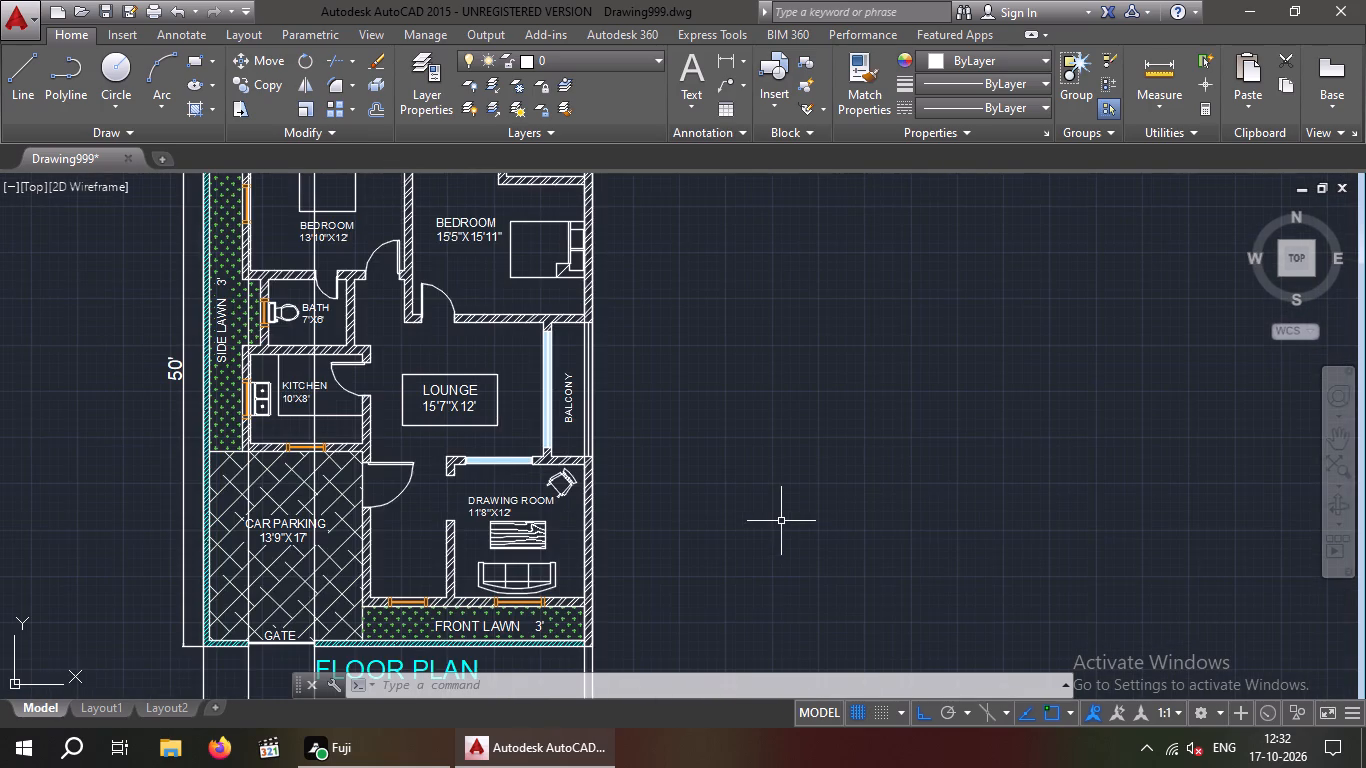
{"action": "middle_click_drag", "start_coordinate": [783, 516], "coordinate": [802, 422]}
{"action": "scroll", "coordinate": [783, 418], "scroll_direction": "down", "scroll_amount": 3}
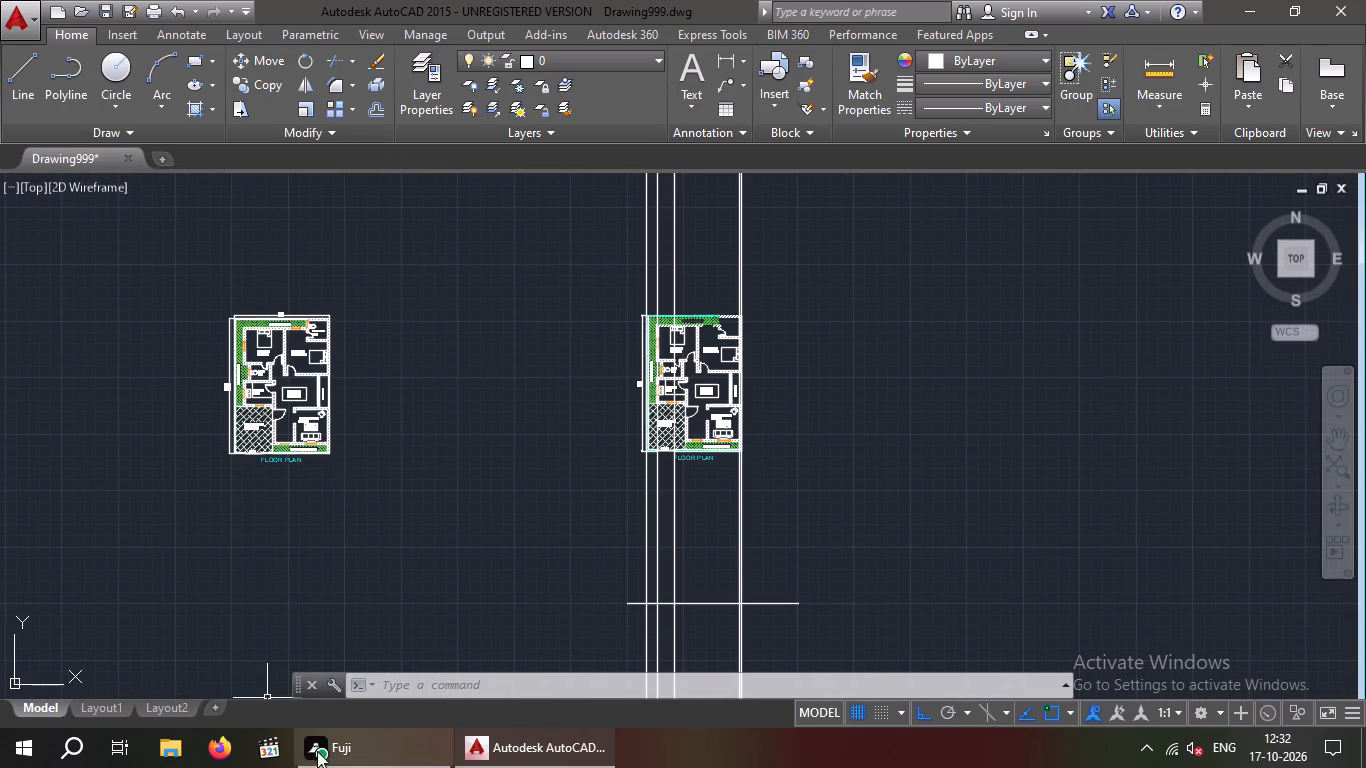
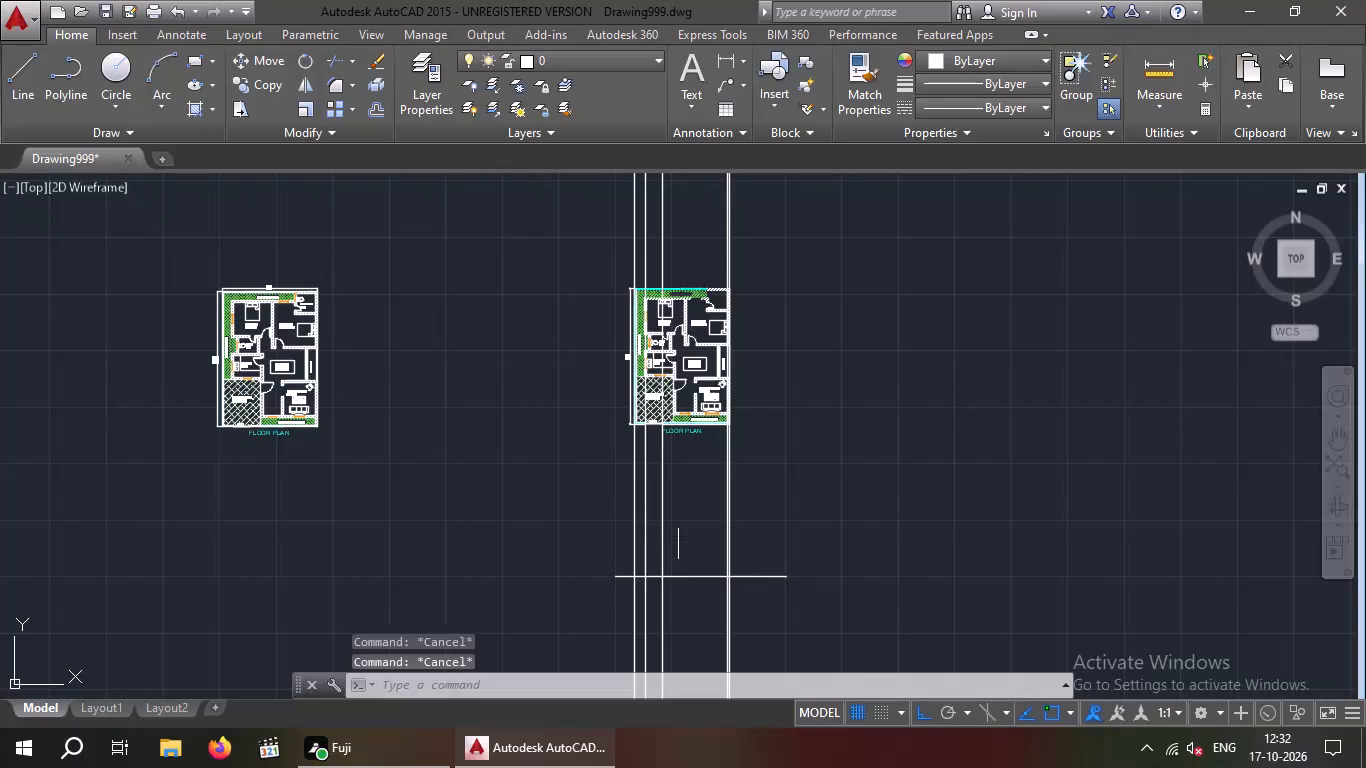
Offset the horizontal base line of the elevation upward by 3'.
{"action": "key", "text": "o"}
{"action": "key", "text": "Return"}
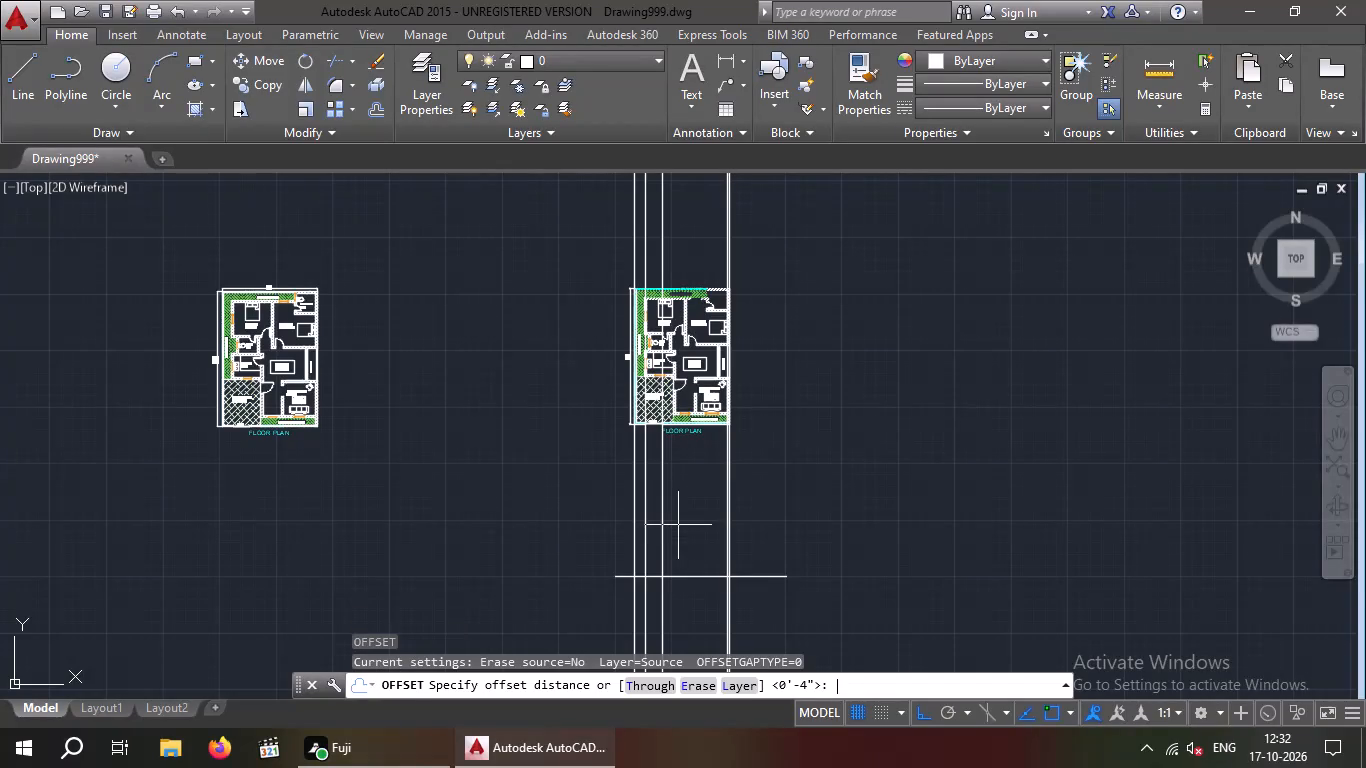
{"action": "type", "text": "3'"}
{"action": "key", "text": "Return"}
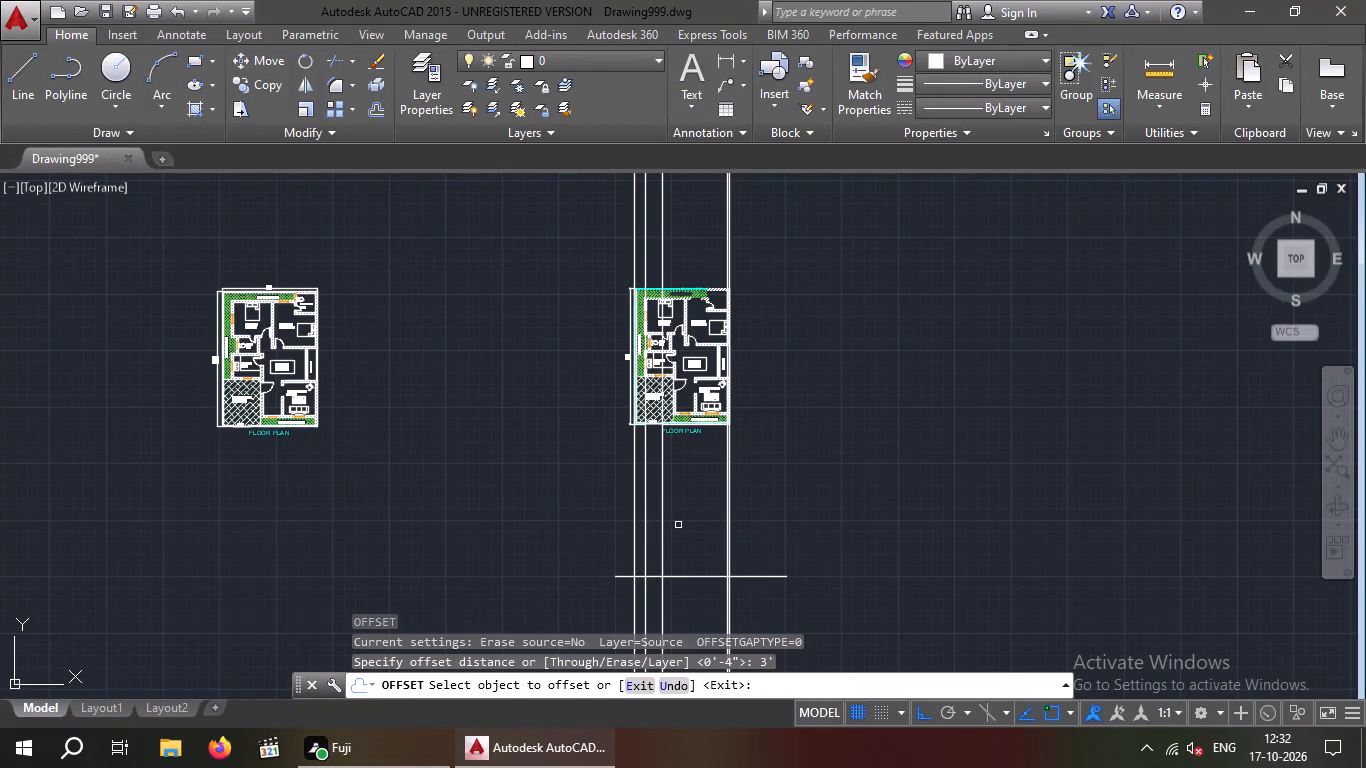
{"action": "scroll", "coordinate": [763, 594], "scroll_direction": "up", "scroll_amount": 2}
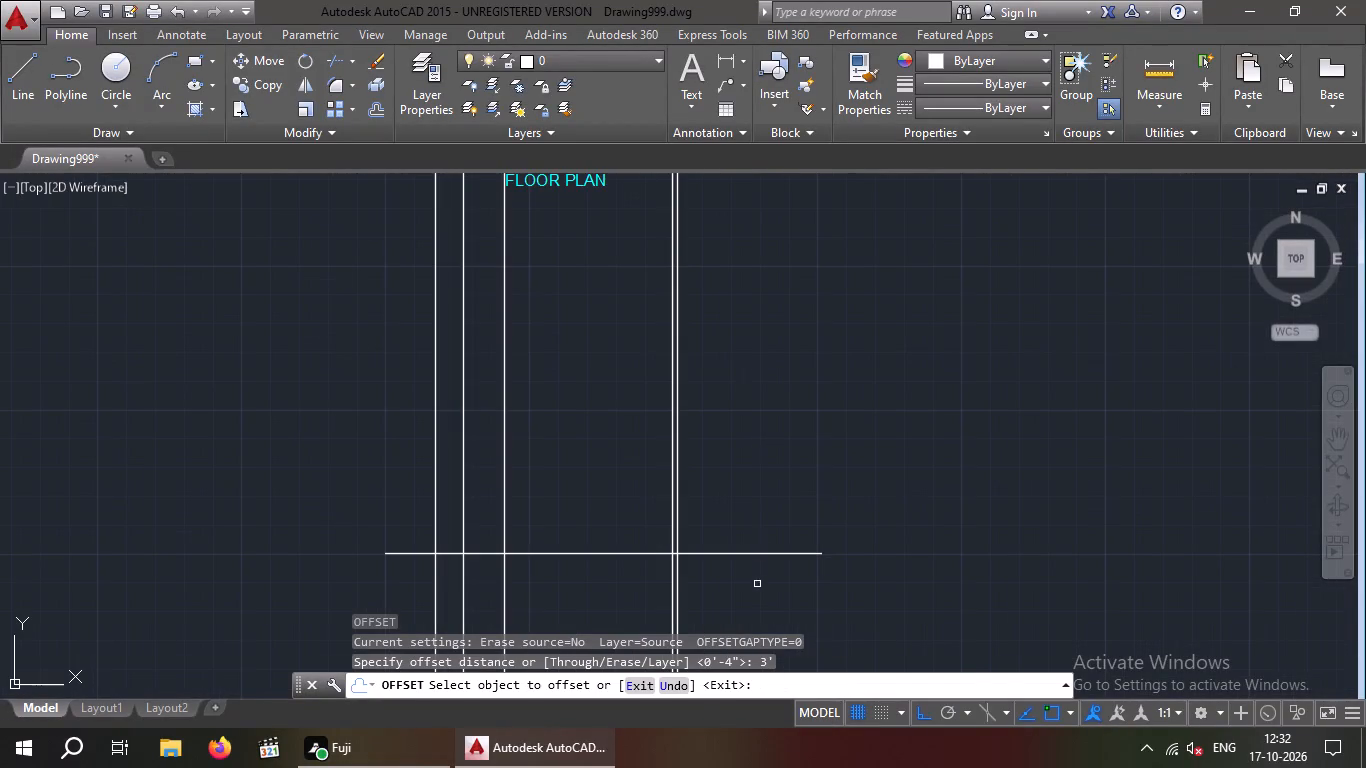
{"action": "left_click", "coordinate": [752, 554]}
{"action": "left_click", "coordinate": [767, 471]}
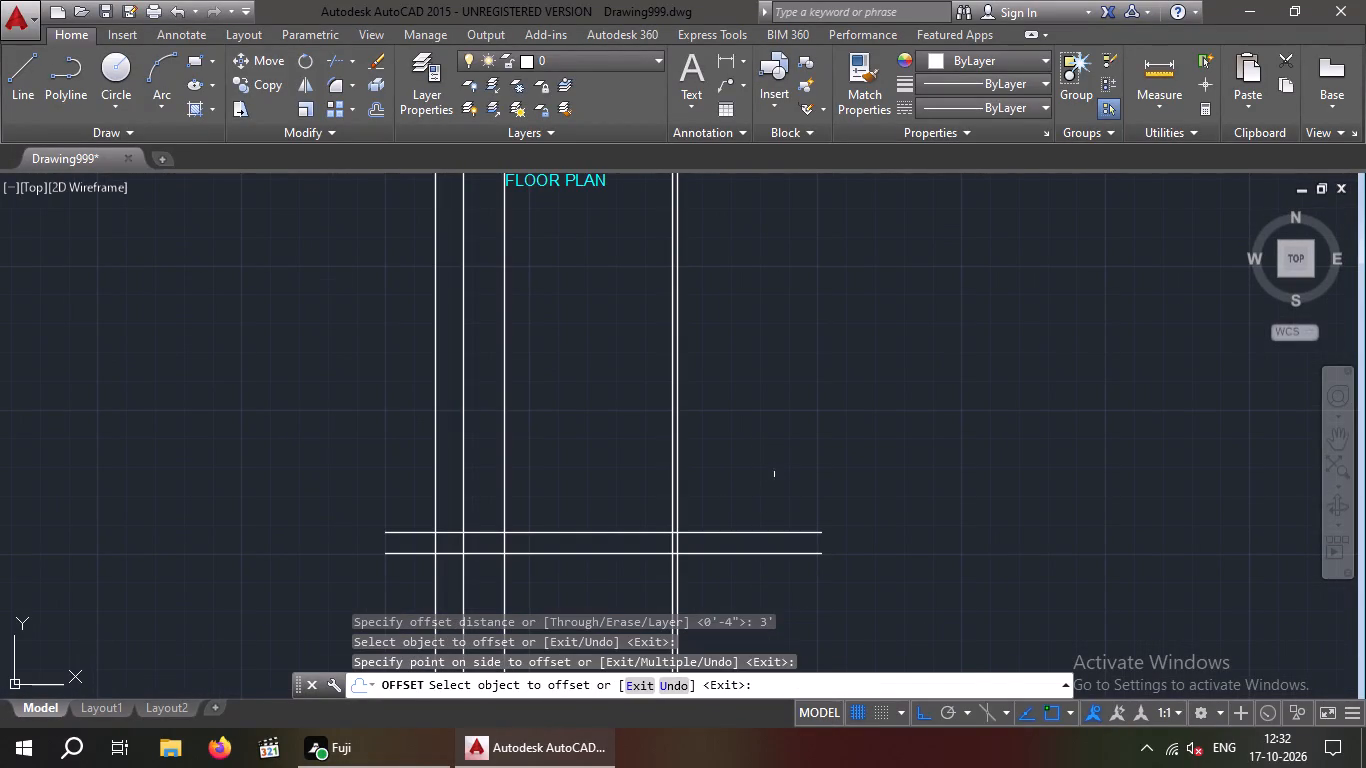
{"action": "key", "text": "Escape"}
{"action": "key", "text": "Escape"}
Offset the upper horizontal line upward by 4".
{"action": "key", "text": "o"}
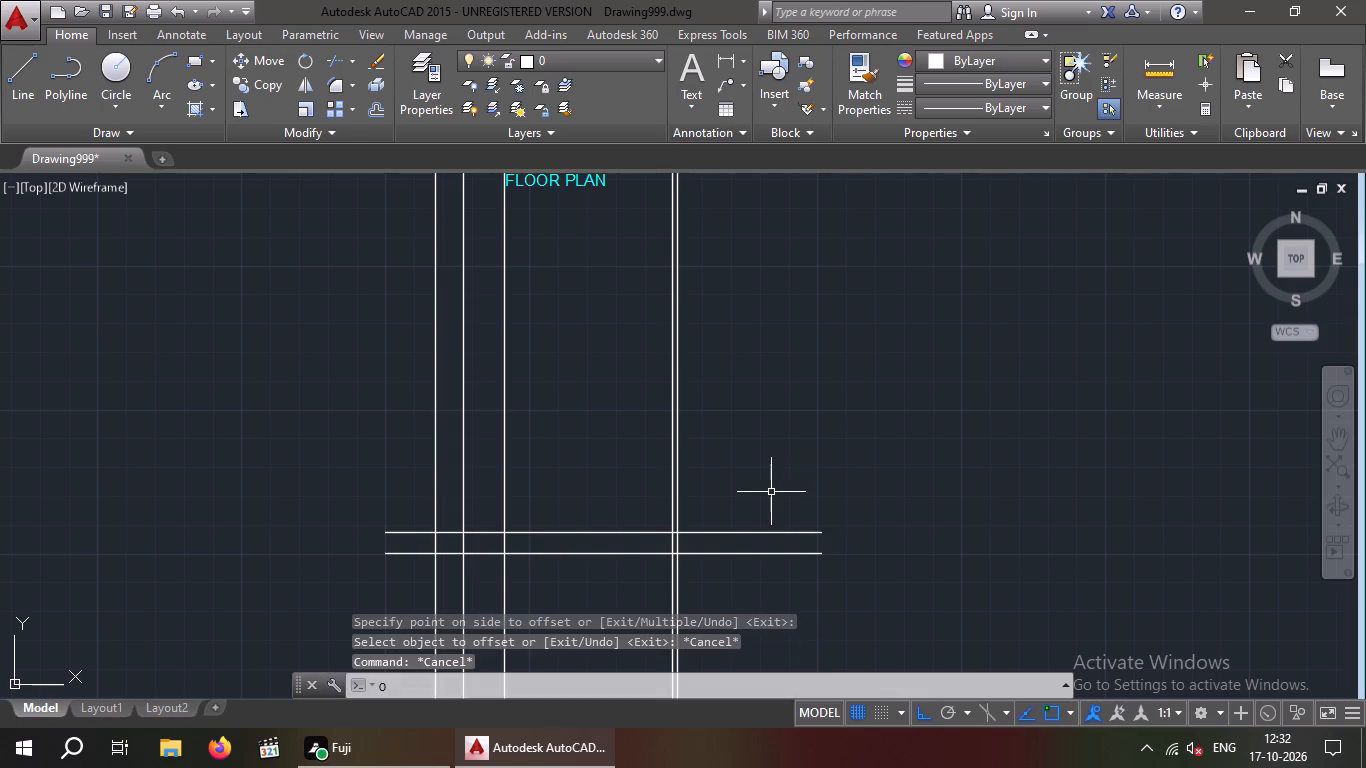
{"action": "key", "text": "Return"}
{"action": "key", "text": "4"}
{"action": "key", "text": "shift+quotedbl"}
{"action": "key", "text": "Return"}
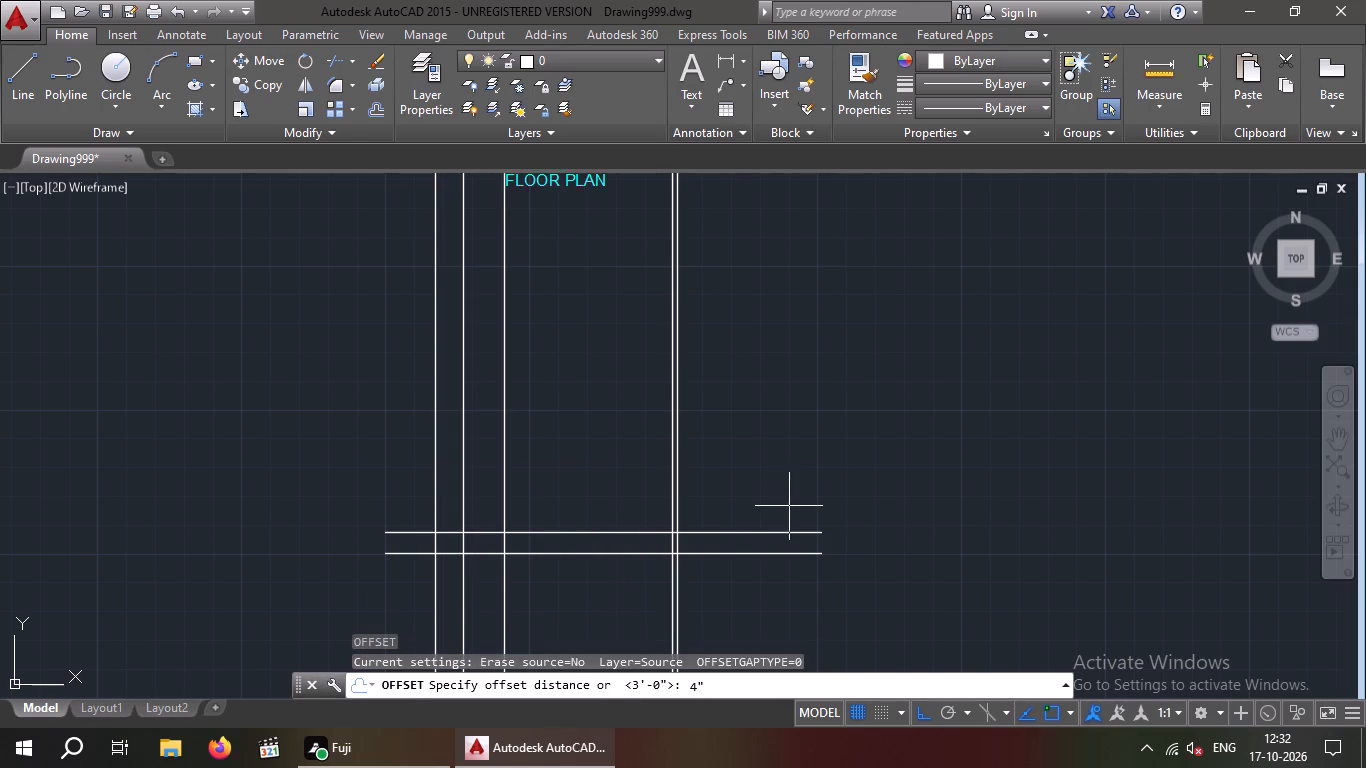
{"action": "left_click_drag", "start_coordinate": [758, 533], "coordinate": [758, 516]}
{"action": "left_click", "coordinate": [758, 506]}
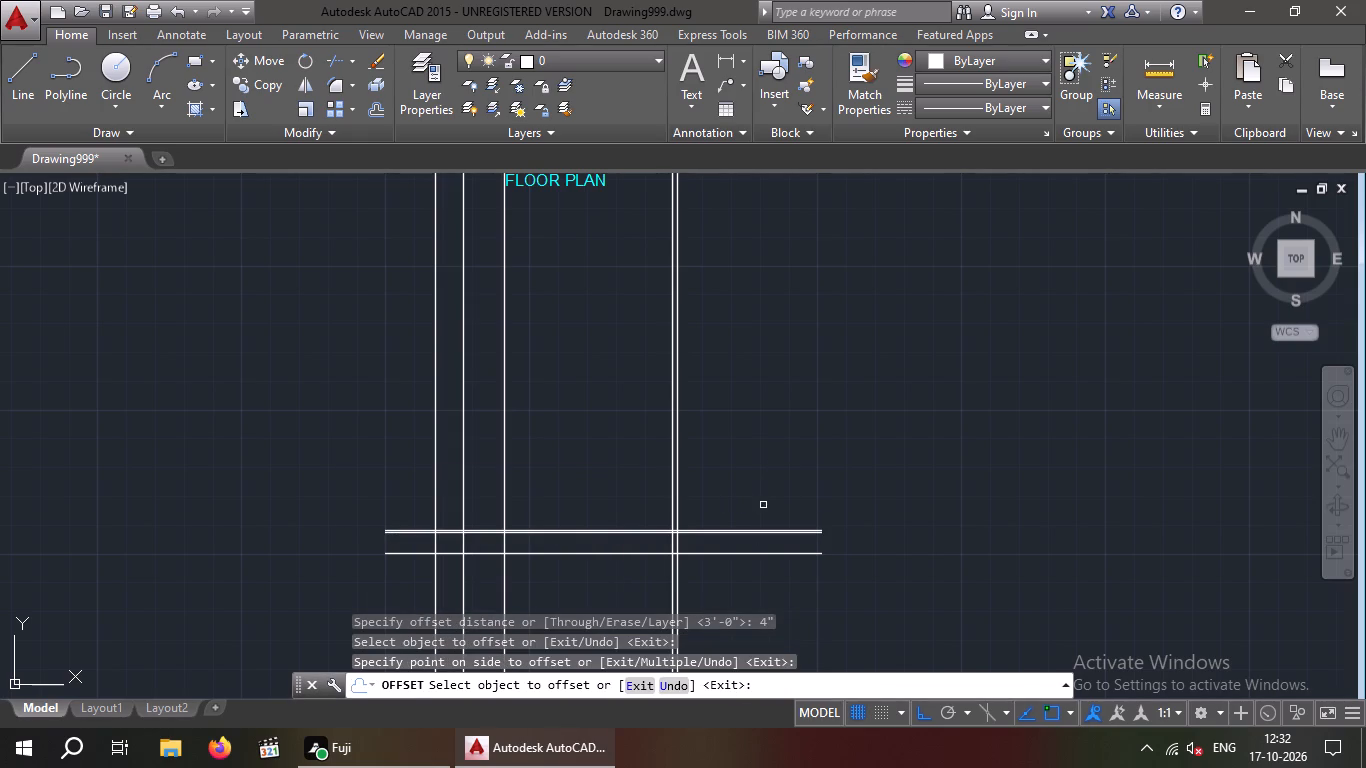
{"action": "key", "text": "Escape"}
{"action": "key", "text": "Escape"}
Offset the upper line of the closely spaced horizontal pair upward by 12'.
{"action": "key", "text": "o"}
{"action": "key", "text": "Return"}
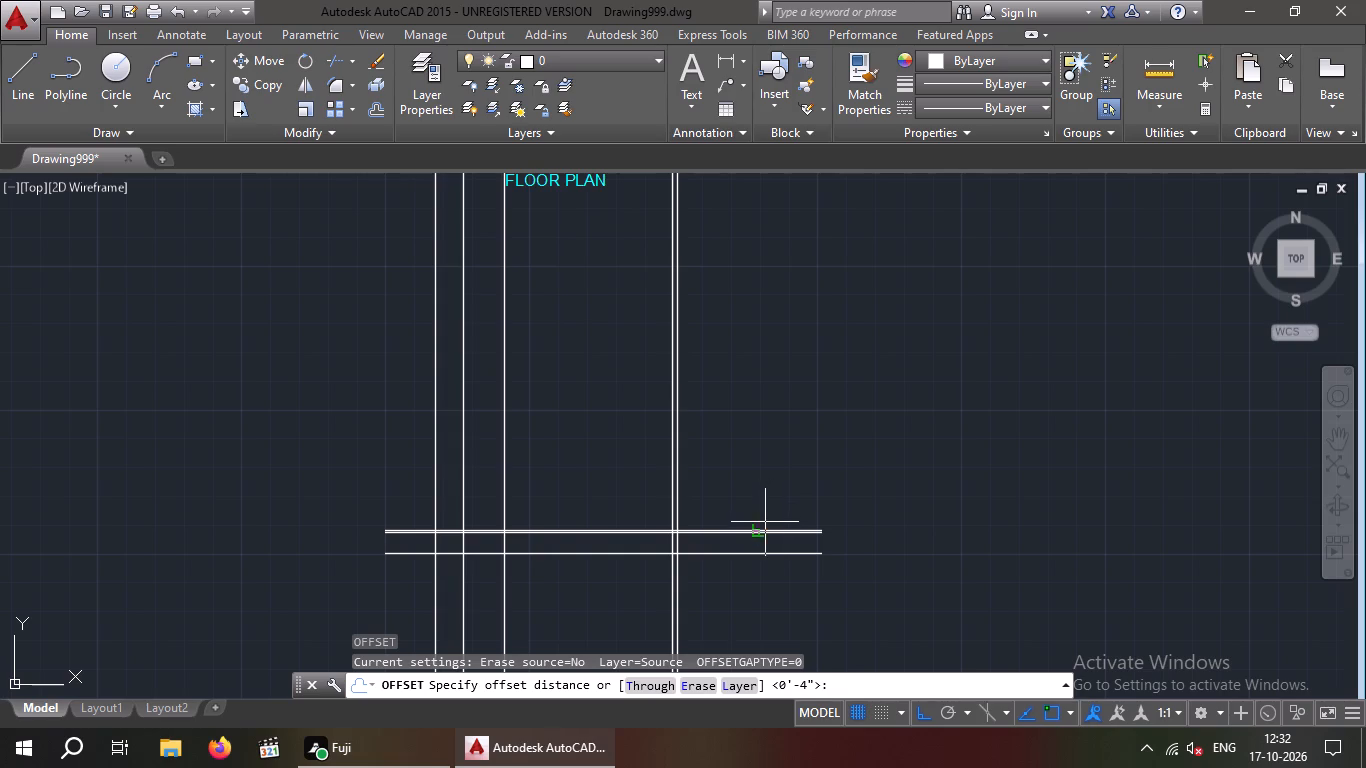
{"action": "type", "text": "12"}
{"action": "key", "text": "apostrophe"}
{"action": "key", "text": "Return"}
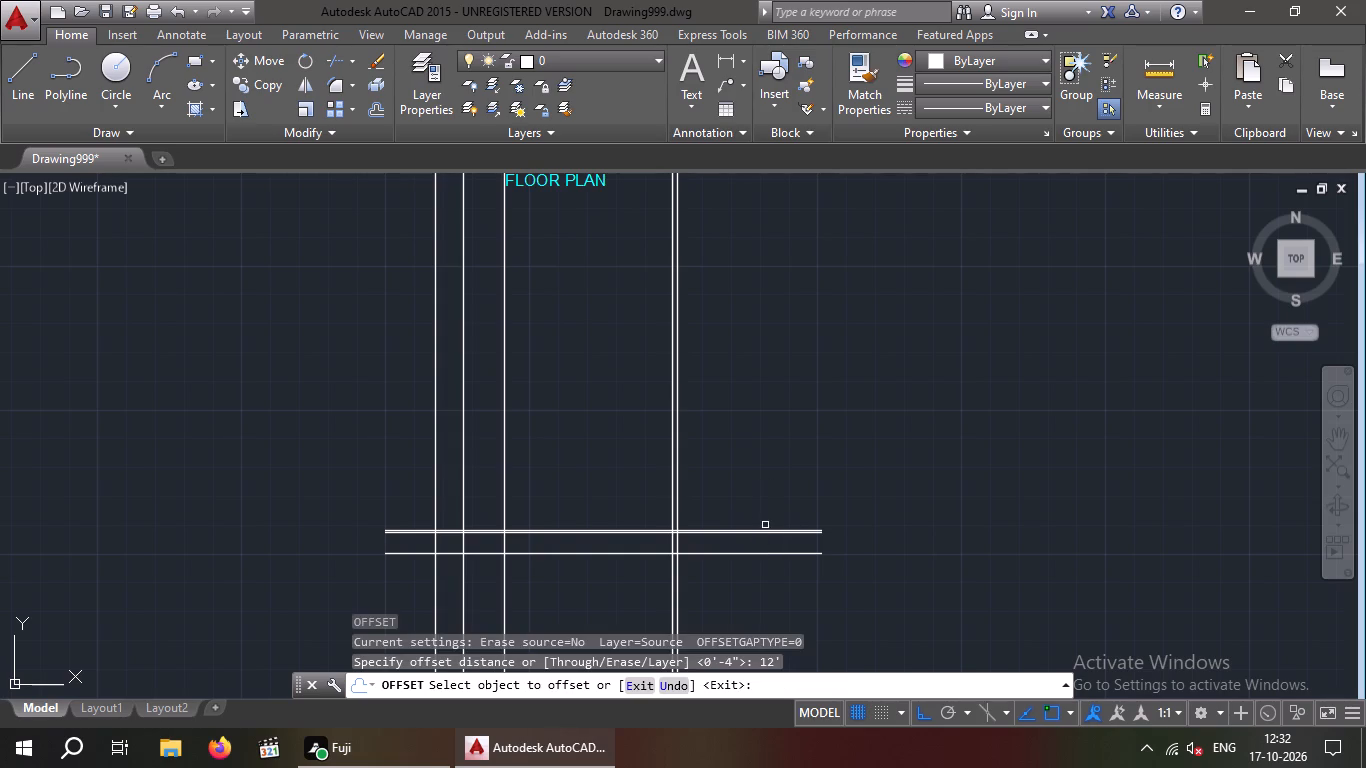
{"action": "scroll", "coordinate": [726, 525], "scroll_direction": "up", "scroll_amount": 4}
{"action": "left_click_drag", "start_coordinate": [681, 578], "coordinate": [685, 558]}
{"action": "left_click", "coordinate": [704, 440]}
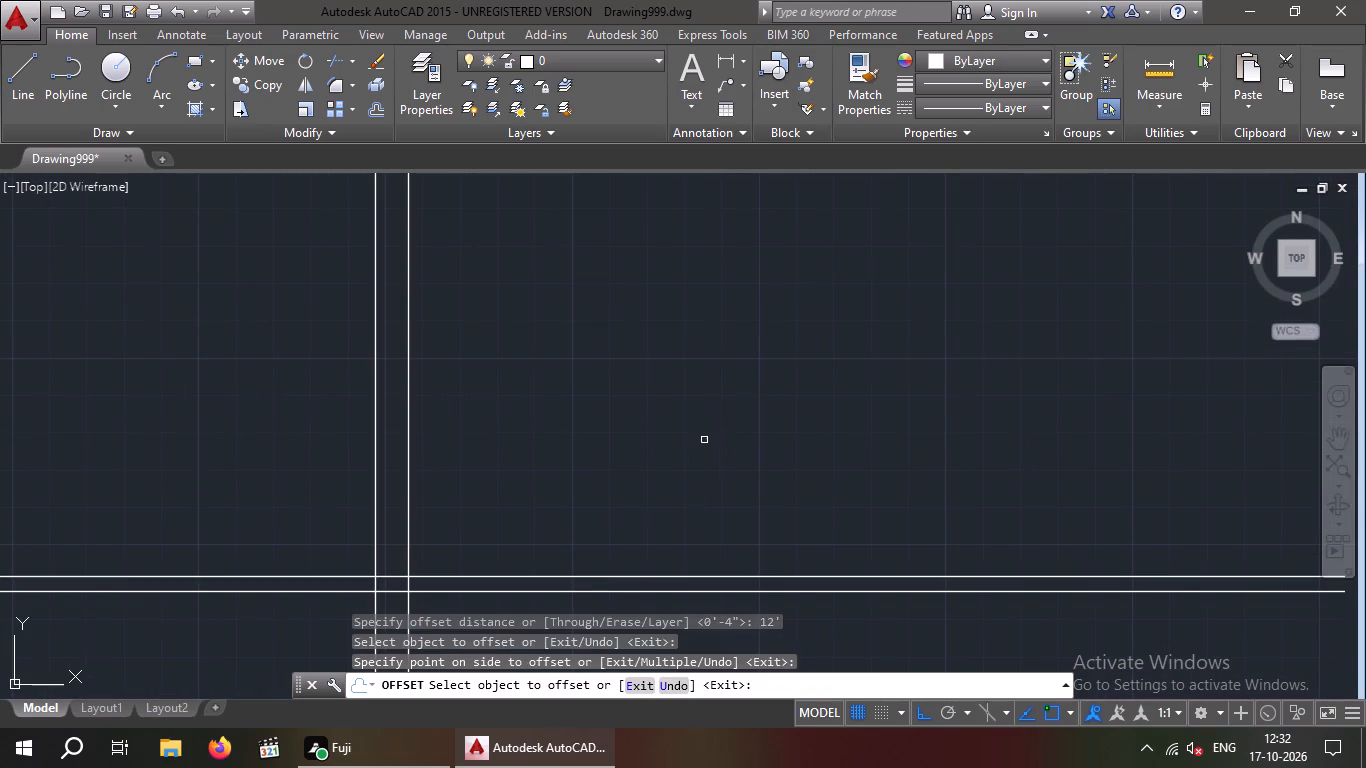
{"action": "scroll", "coordinate": [716, 426], "scroll_direction": "down", "scroll_amount": 3}
{"action": "key", "text": "Escape"}
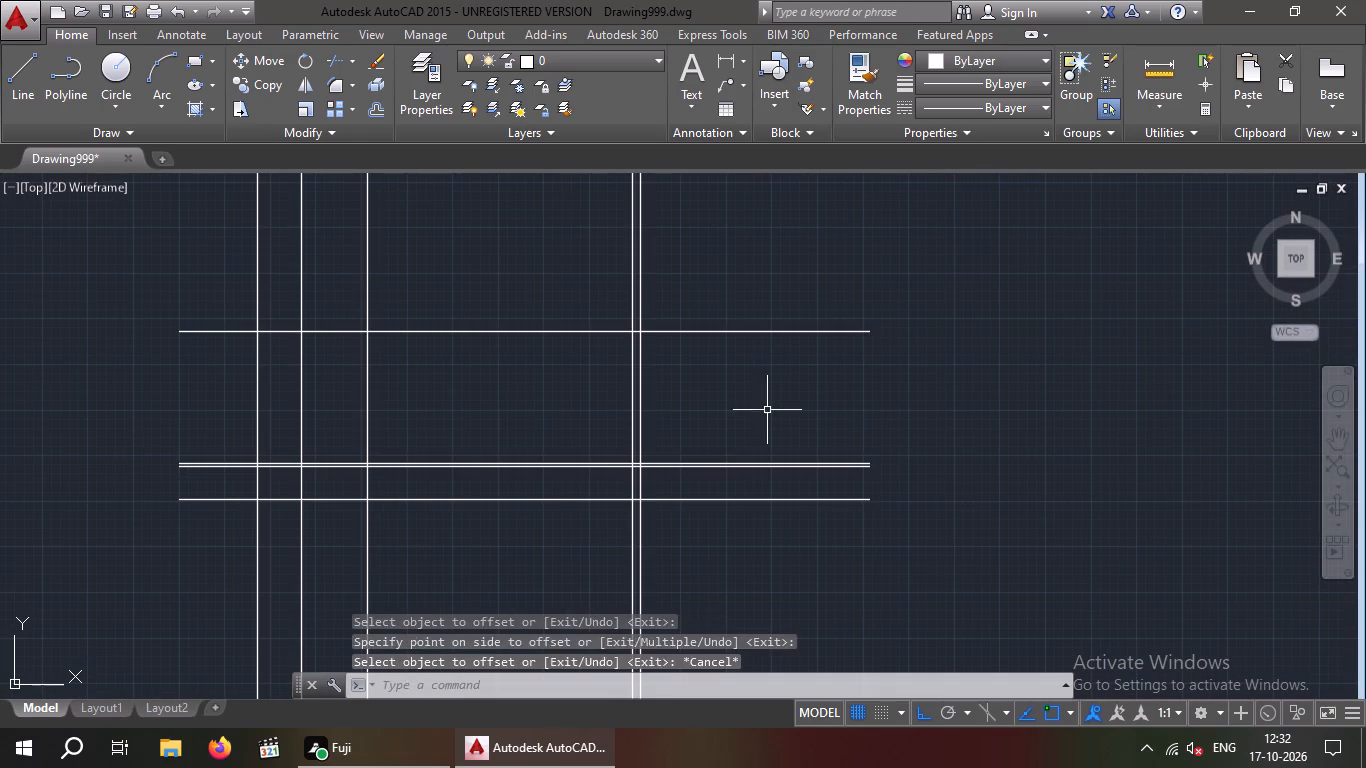
{"action": "key", "text": "Escape"}
Offset the topmost horizontal line upward by 6".
{"action": "key", "text": "o"}
{"action": "key", "text": "Return"}
{"action": "key", "text": "6"}
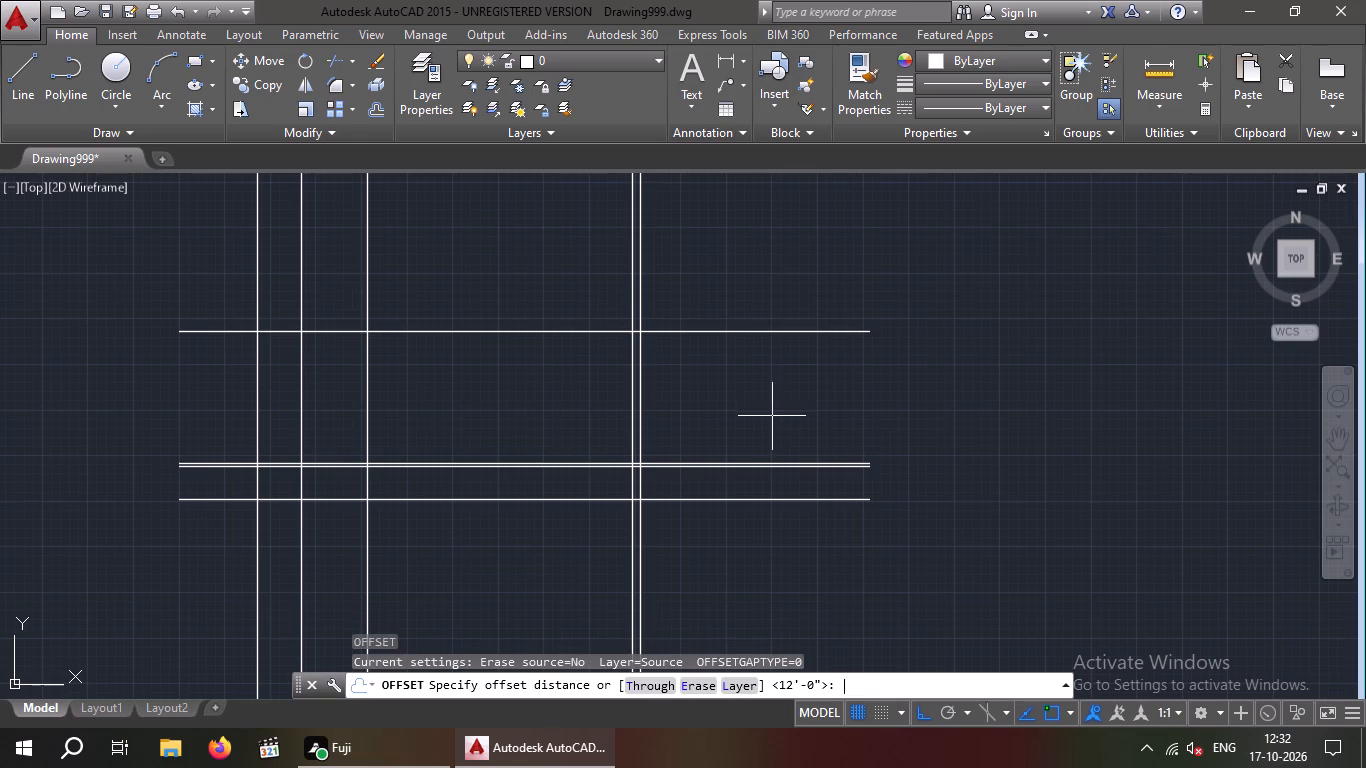
{"action": "key", "text": "shift+quotedbl"}
{"action": "key", "text": "Return"}
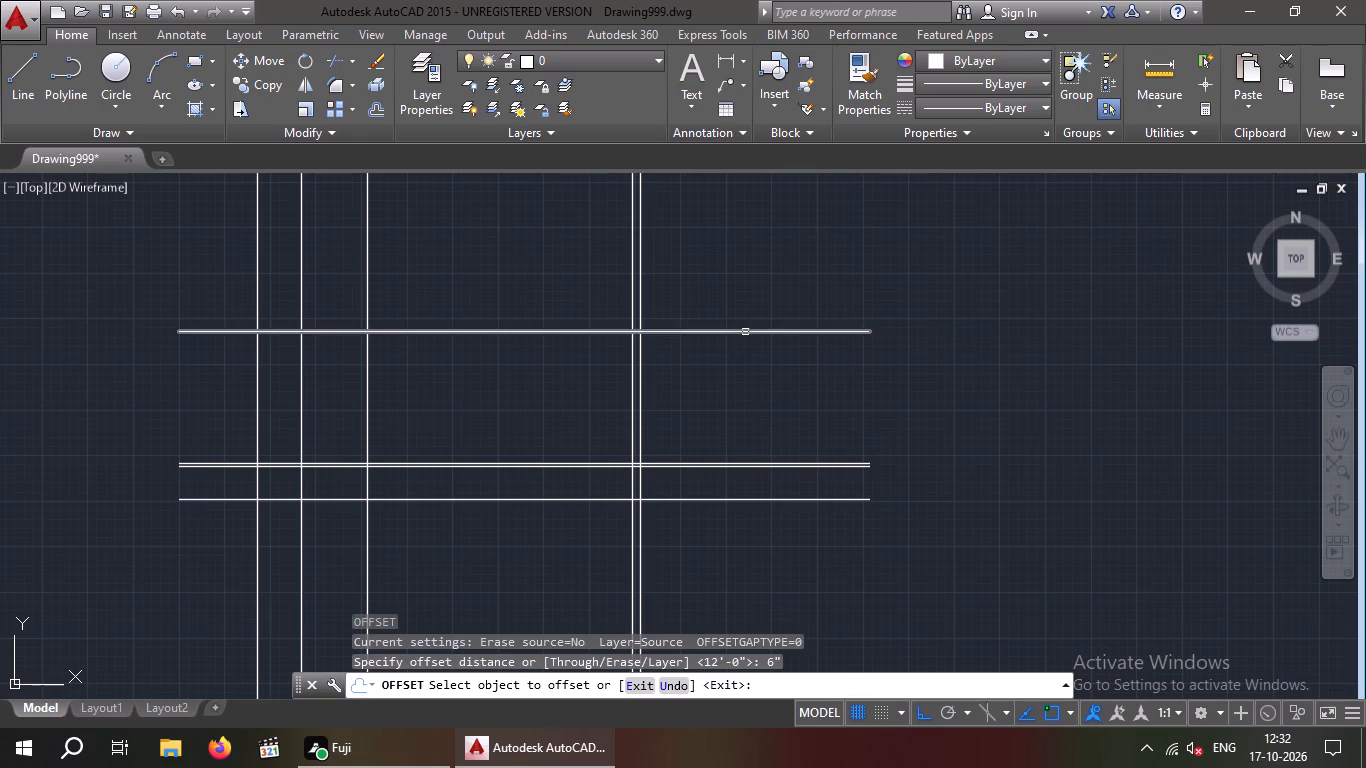
{"action": "left_click", "coordinate": [746, 317]}
{"action": "left_click", "coordinate": [743, 332]}
{"action": "left_click", "coordinate": [750, 297]}
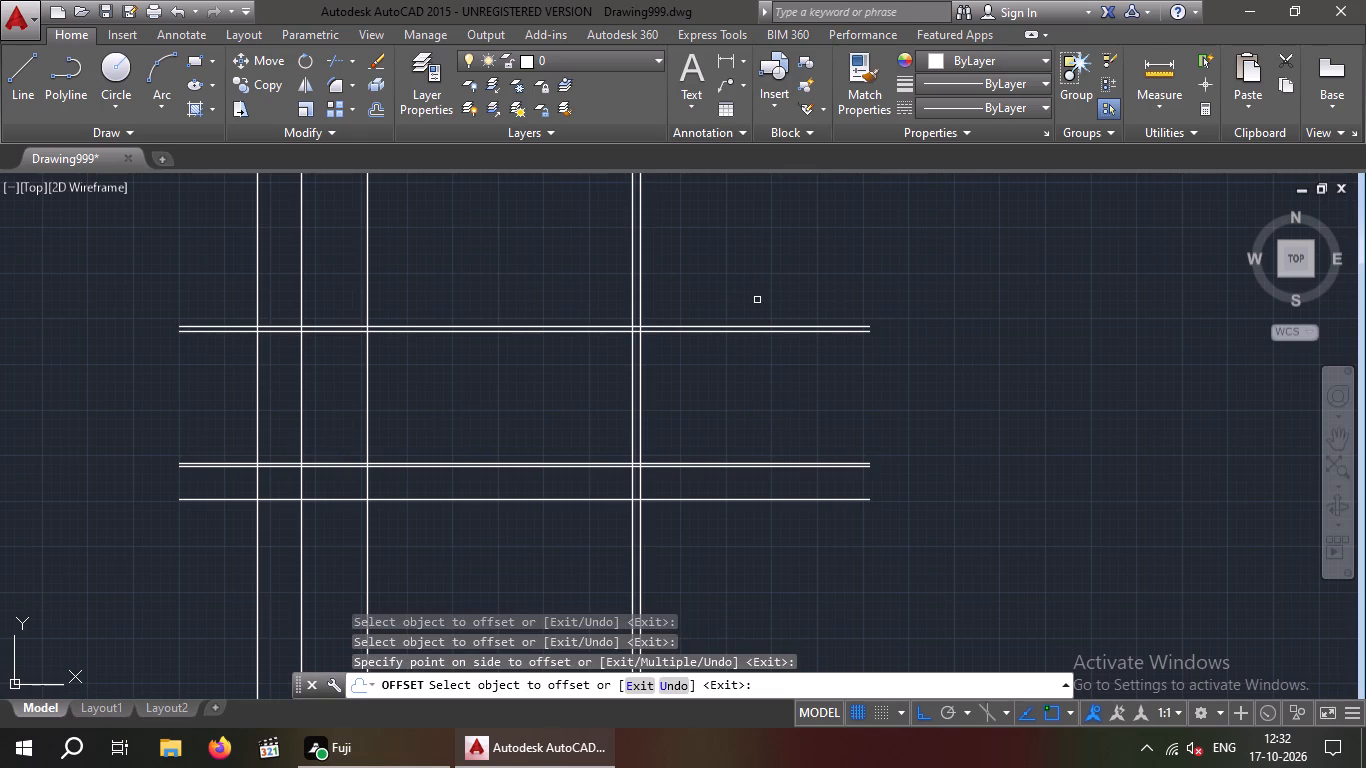
{"action": "key", "text": "Escape"}
{"action": "key", "text": "Escape"}
Offset the upper line of the 6" pair at the top of the elevation upward by 3'.
{"action": "key", "text": "o"}
{"action": "key", "text": "Return"}
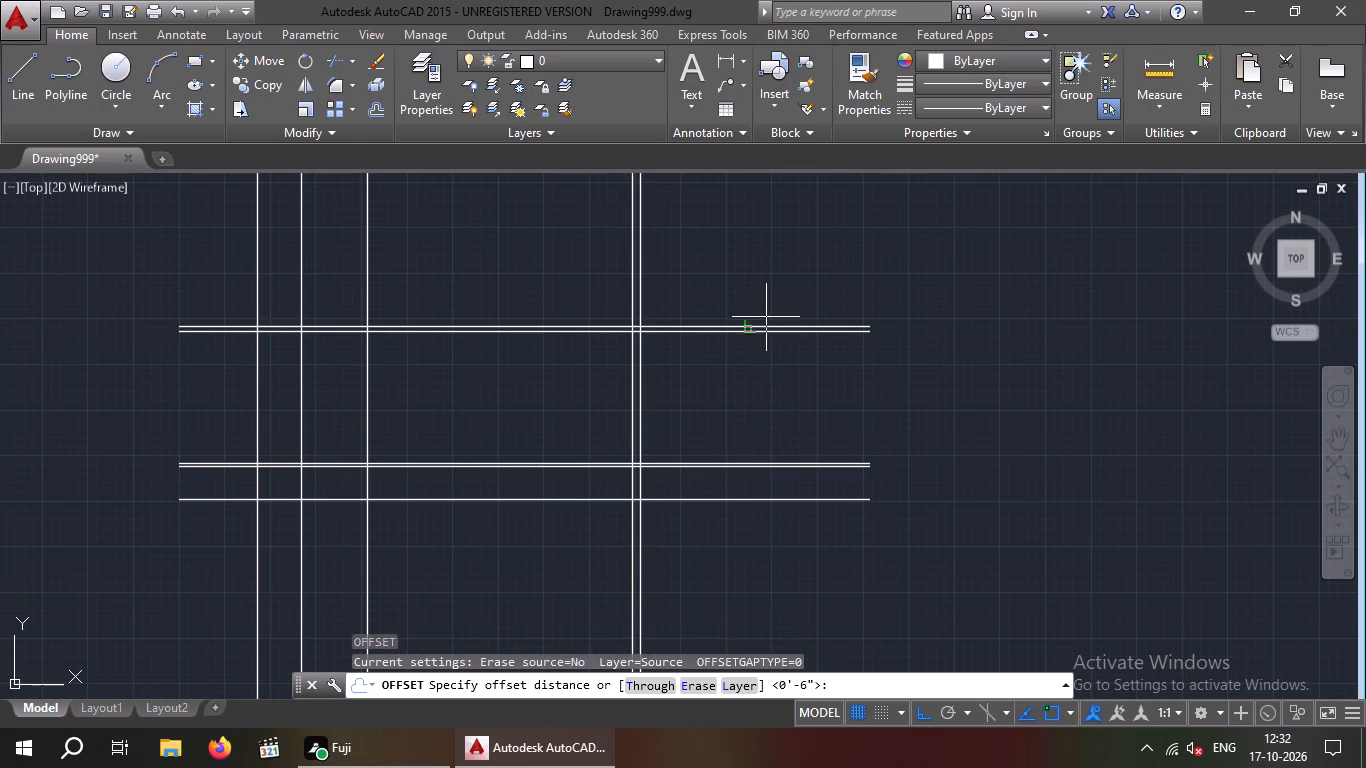
{"action": "key", "text": "3"}
{"action": "key", "text": "apostrophe"}
{"action": "key", "text": "Return"}
{"action": "scroll", "coordinate": [763, 311], "scroll_direction": "up", "scroll_amount": 2}
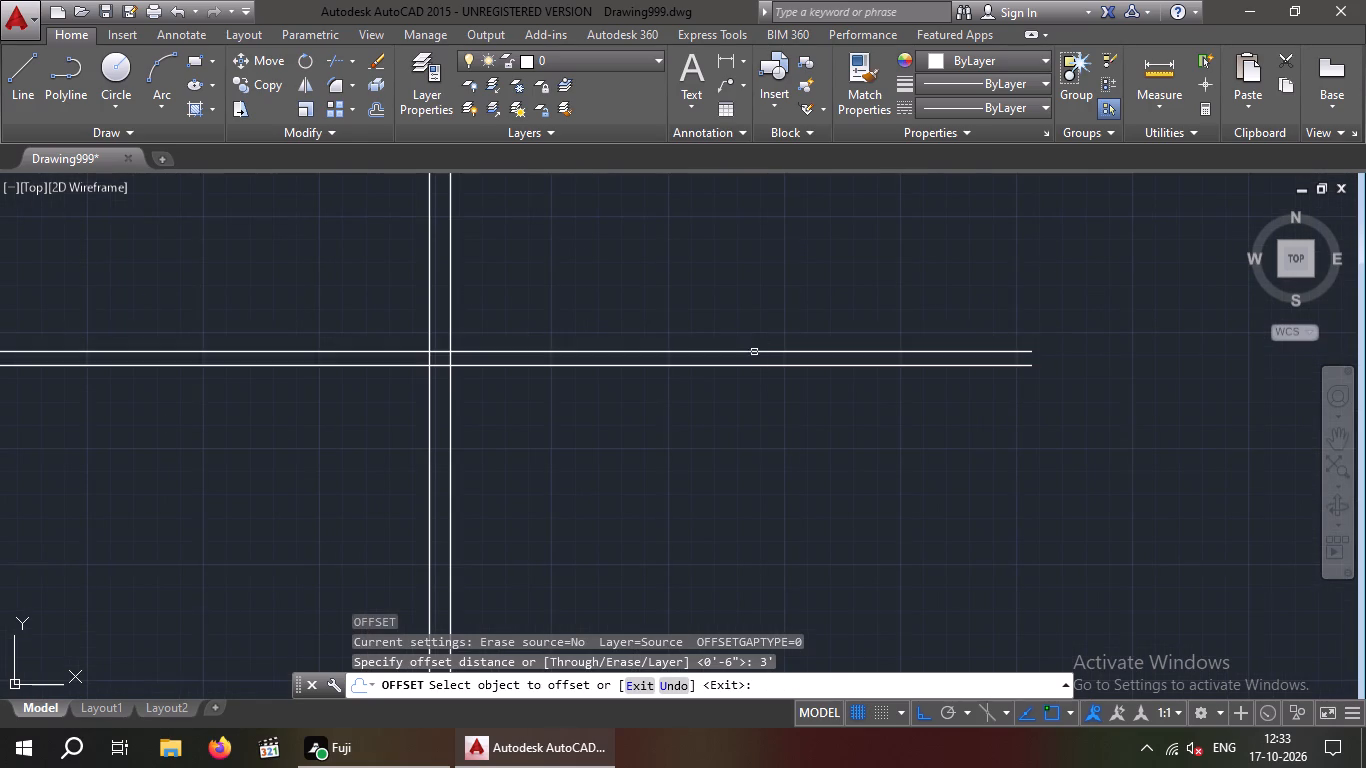
{"action": "left_click", "coordinate": [754, 352]}
{"action": "scroll", "coordinate": [760, 294], "scroll_direction": "down", "scroll_amount": 1}
{"action": "left_click", "coordinate": [760, 294]}
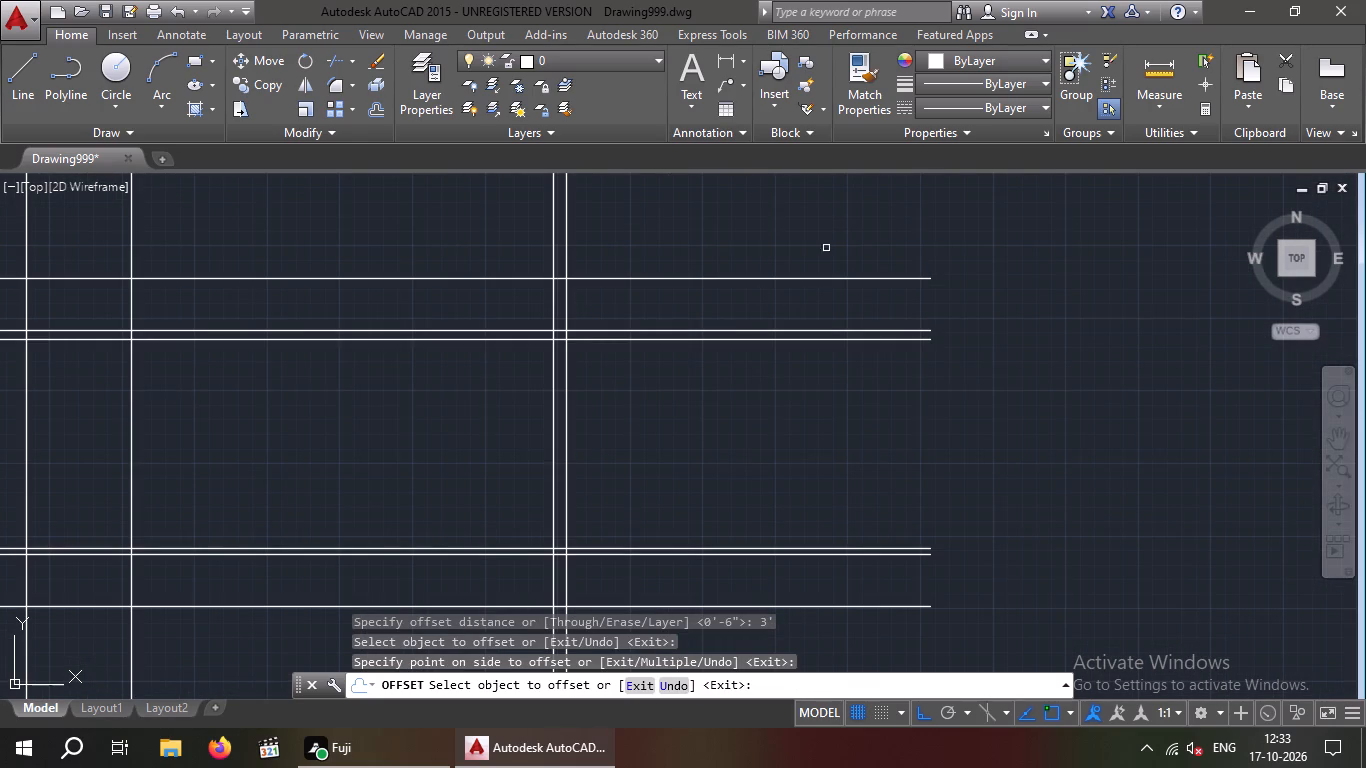
{"action": "scroll", "coordinate": [807, 281], "scroll_direction": "down", "scroll_amount": 2}
{"action": "middle_click_drag", "start_coordinate": [830, 336], "coordinate": [821, 437]}
{"action": "scroll", "coordinate": [847, 376], "scroll_direction": "down", "scroll_amount": 2}
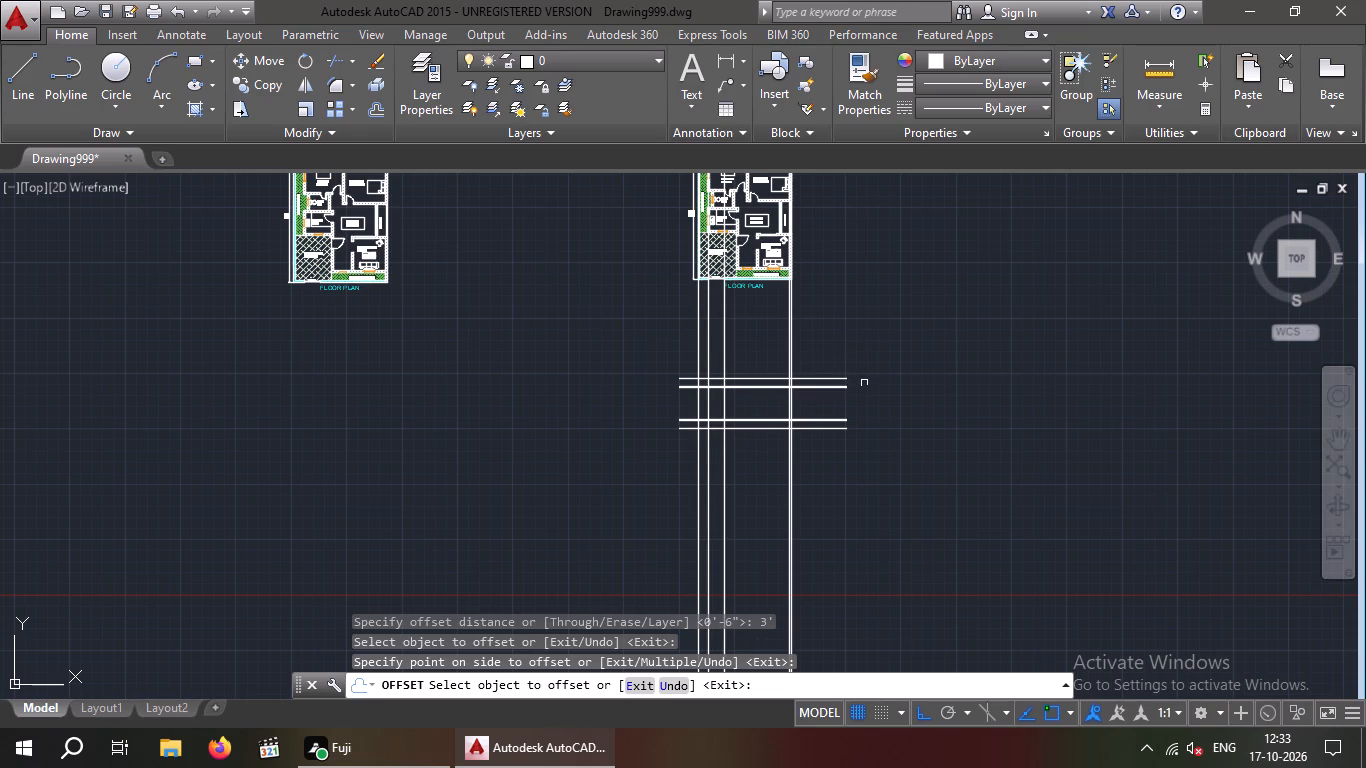
{"action": "key", "text": "Escape"}
{"action": "key", "text": "Escape"}
{"action": "key", "text": "Escape"}
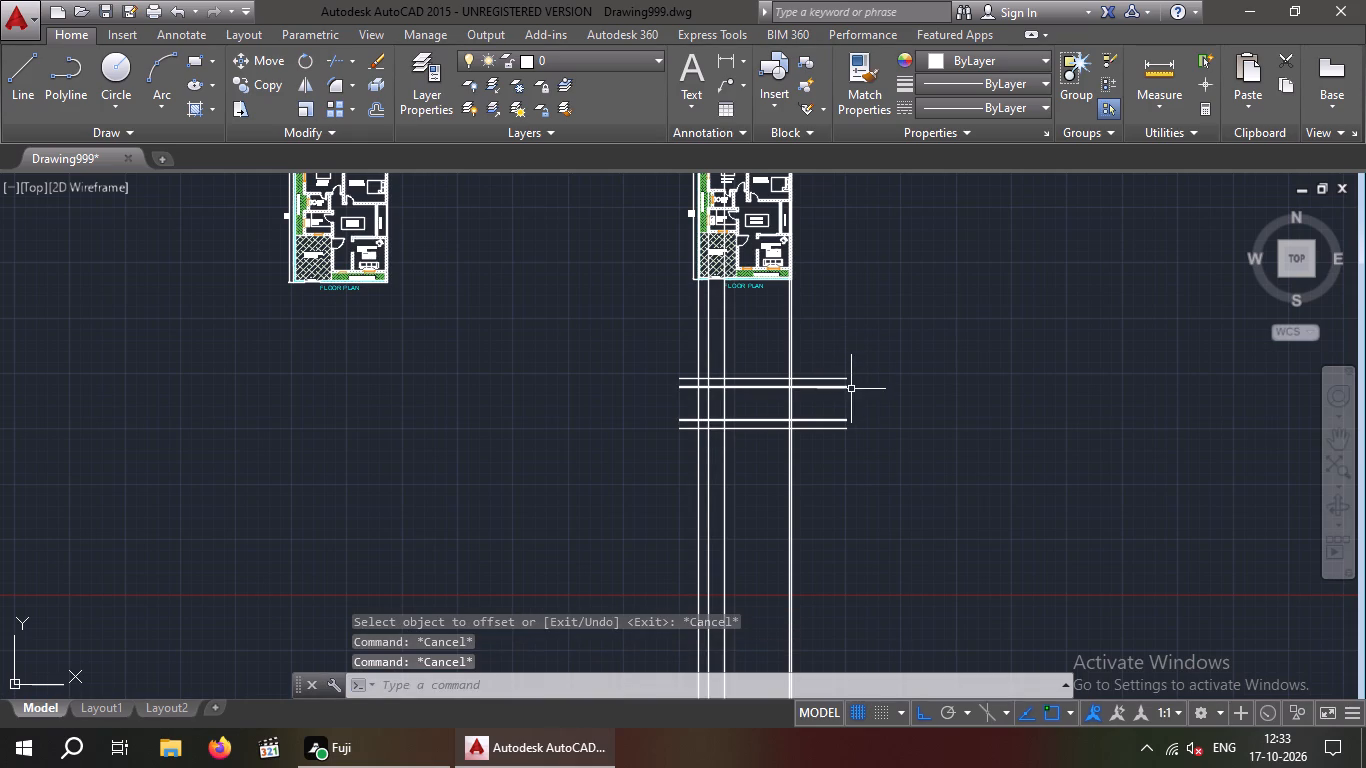
Offset the topmost horizontal line of the elevation upward by 4'.
{"action": "key", "text": "o"}
{"action": "key", "text": "Return"}
{"action": "key", "text": "4"}
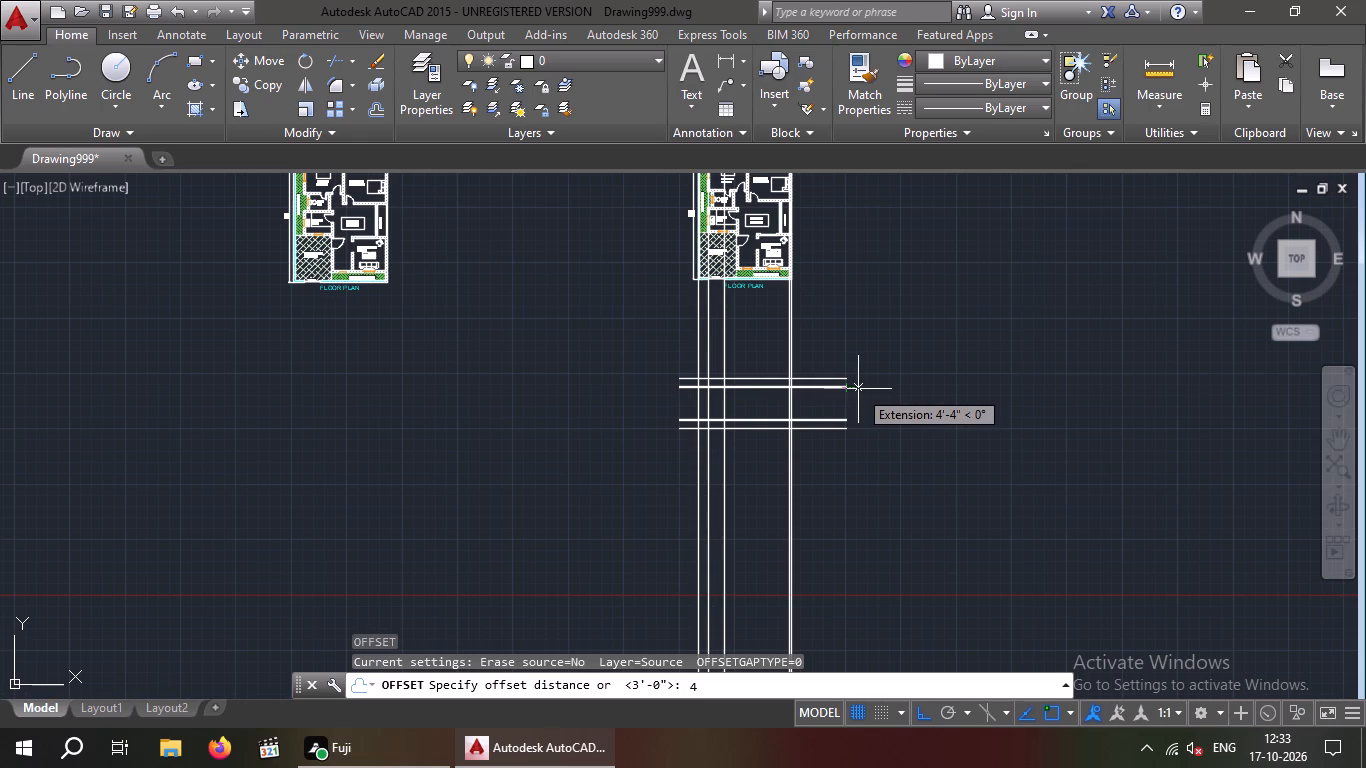
{"action": "key", "text": "apostrophe"}
{"action": "key", "text": "Return"}
{"action": "scroll", "coordinate": [806, 377], "scroll_direction": "up", "scroll_amount": 2}
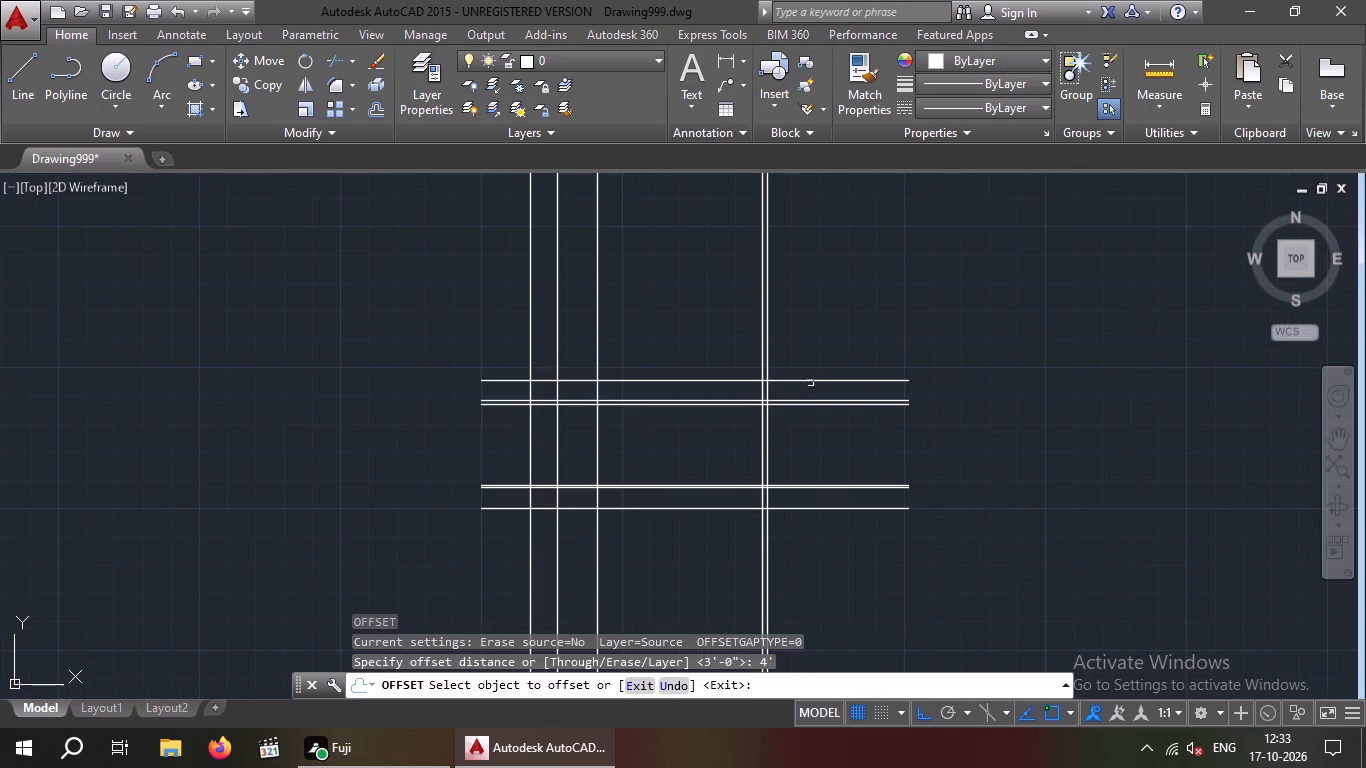
{"action": "left_click", "coordinate": [812, 381]}
{"action": "left_click", "coordinate": [816, 327]}
{"action": "key", "text": "Escape"}
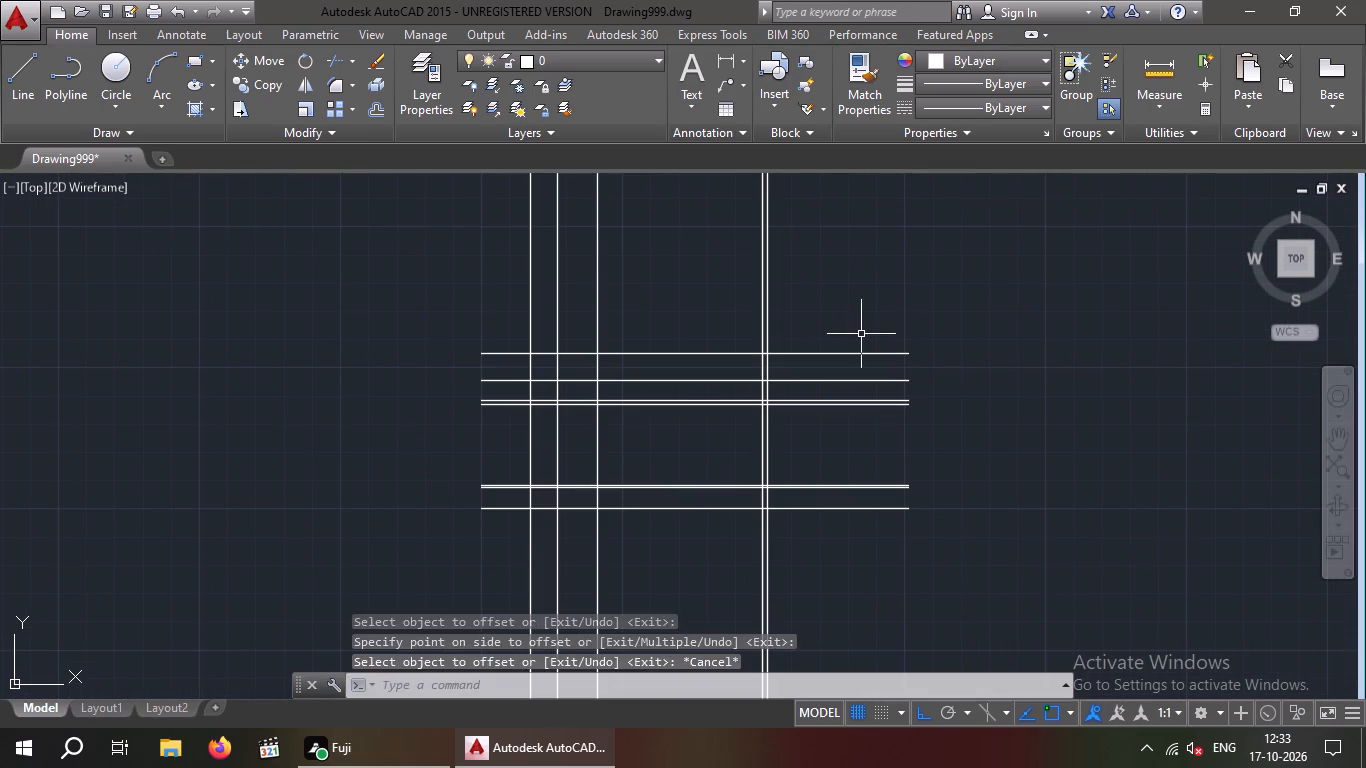
{"action": "key", "text": "Escape"}
{"action": "key", "text": "Escape"}
Trim all horizontal level lines where they extend beyond the outermost vertical line of the right-hand wall.
{"action": "key", "text": "t"}
{"action": "key", "text": "r"}
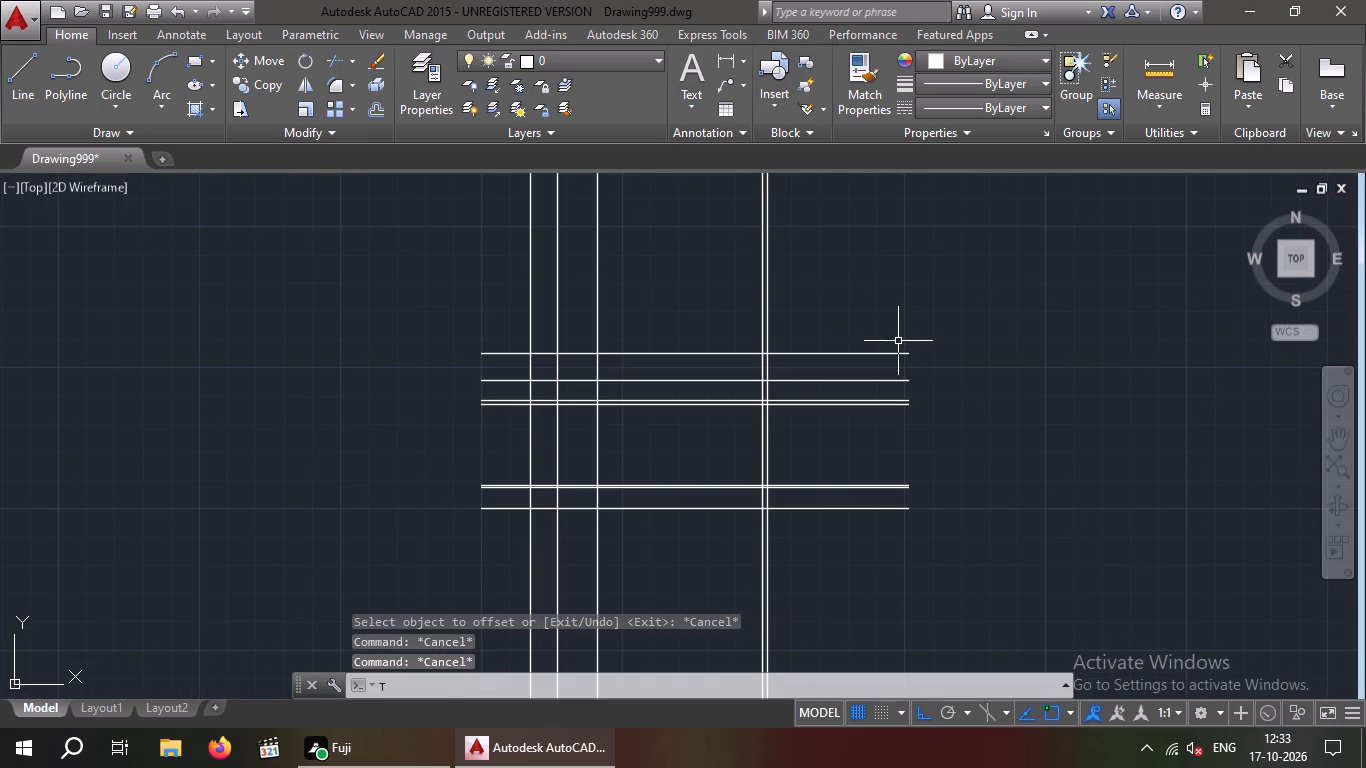
{"action": "key", "text": "space"}
{"action": "key", "text": "space"}
{"action": "left_click_drag", "start_coordinate": [953, 573], "coordinate": [875, 547]}
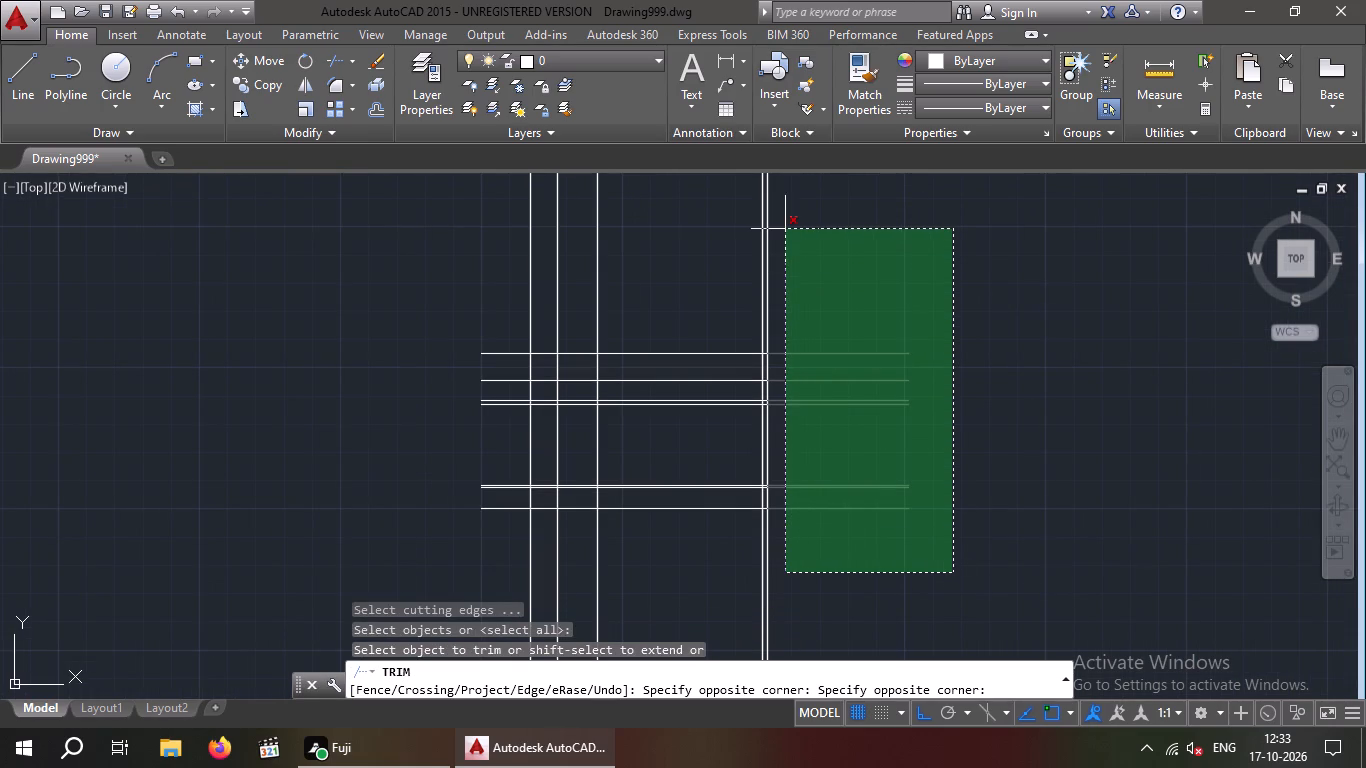
{"action": "left_click", "coordinate": [785, 229]}
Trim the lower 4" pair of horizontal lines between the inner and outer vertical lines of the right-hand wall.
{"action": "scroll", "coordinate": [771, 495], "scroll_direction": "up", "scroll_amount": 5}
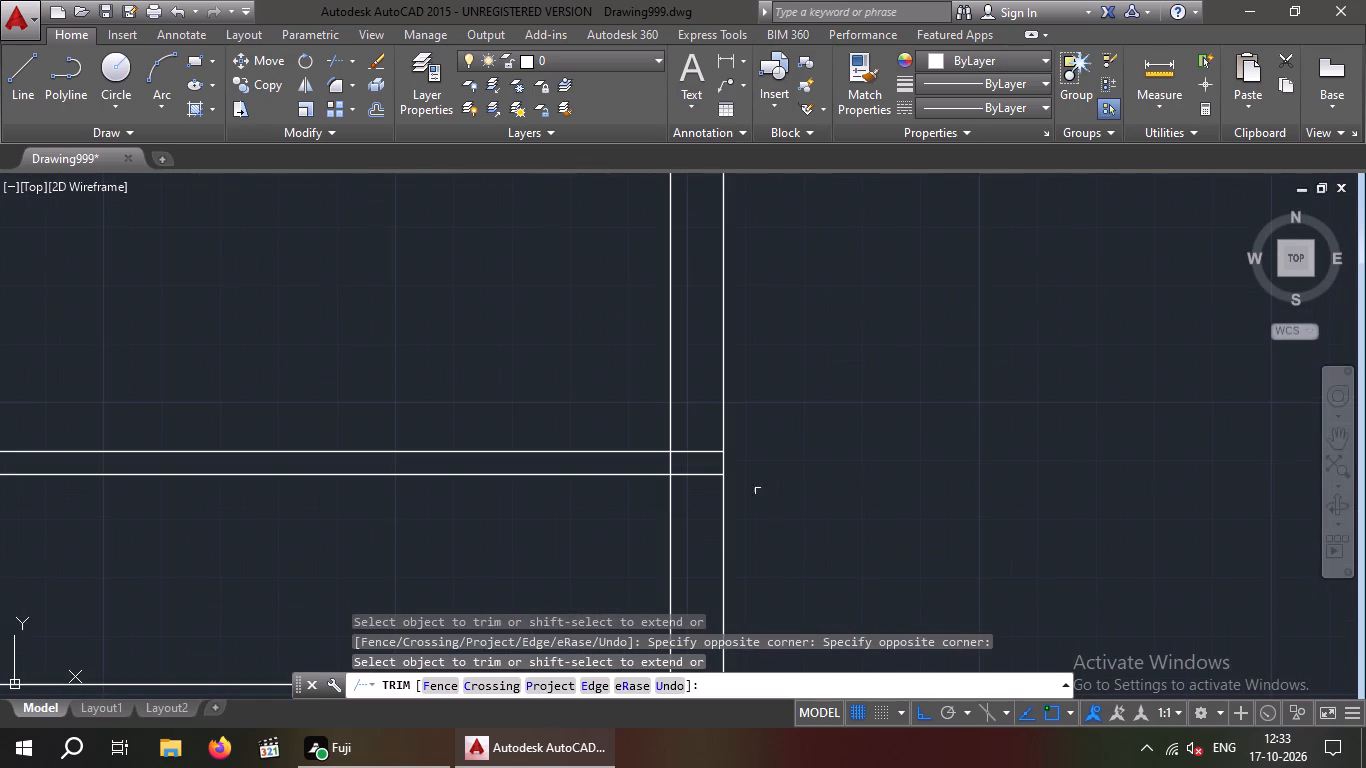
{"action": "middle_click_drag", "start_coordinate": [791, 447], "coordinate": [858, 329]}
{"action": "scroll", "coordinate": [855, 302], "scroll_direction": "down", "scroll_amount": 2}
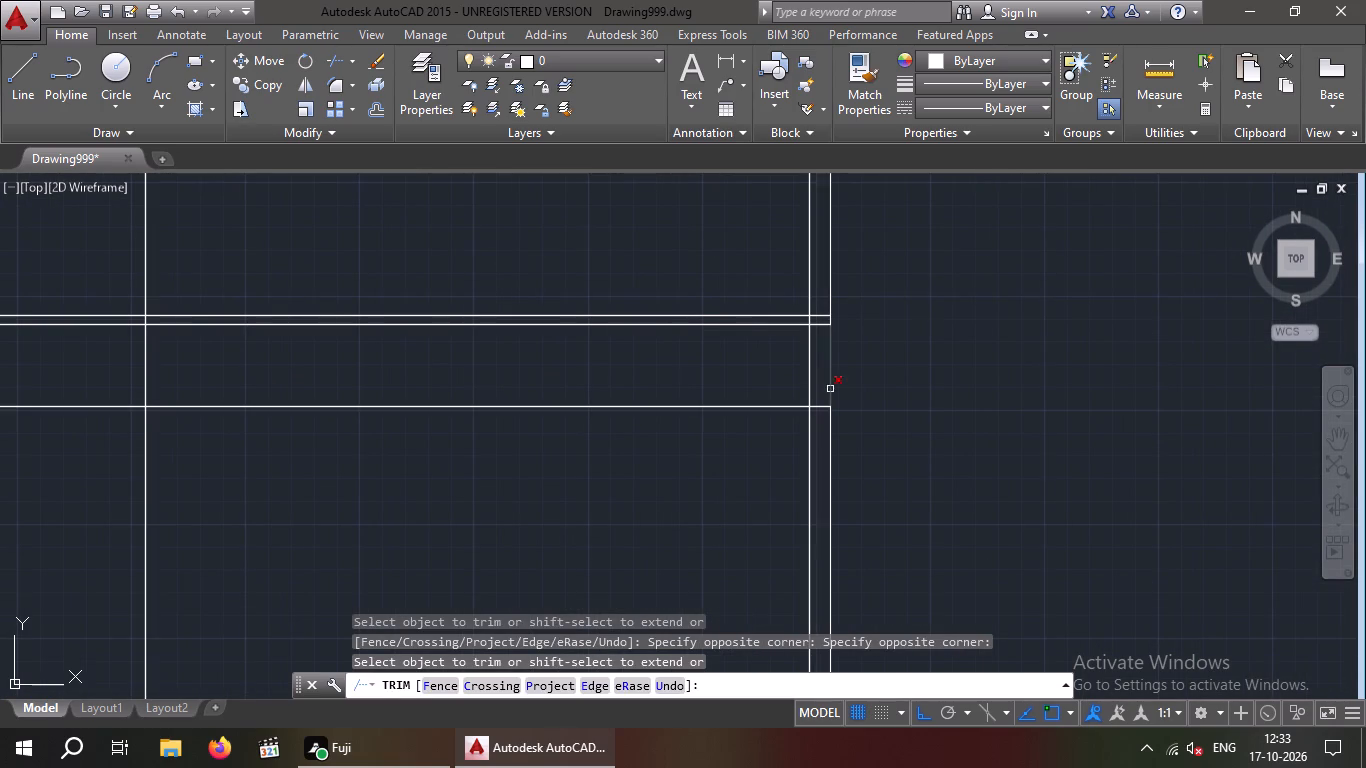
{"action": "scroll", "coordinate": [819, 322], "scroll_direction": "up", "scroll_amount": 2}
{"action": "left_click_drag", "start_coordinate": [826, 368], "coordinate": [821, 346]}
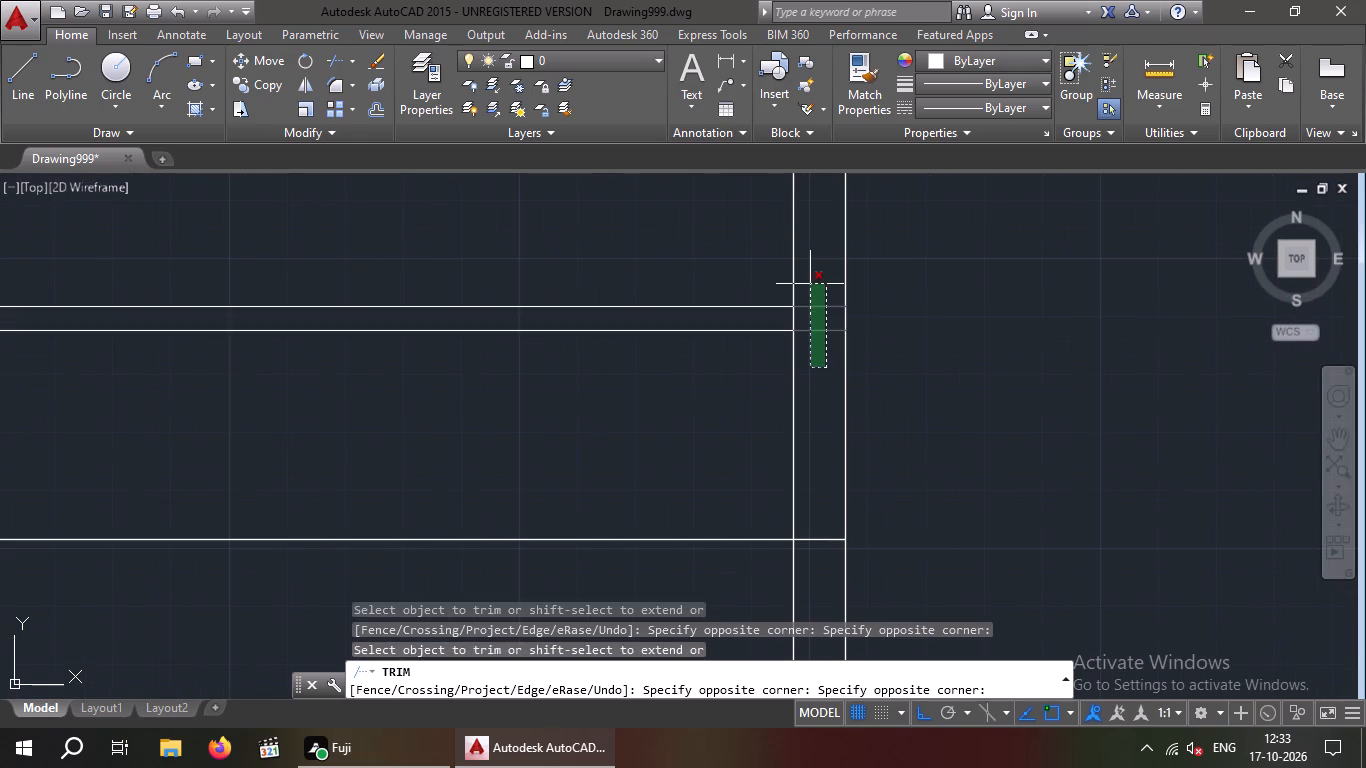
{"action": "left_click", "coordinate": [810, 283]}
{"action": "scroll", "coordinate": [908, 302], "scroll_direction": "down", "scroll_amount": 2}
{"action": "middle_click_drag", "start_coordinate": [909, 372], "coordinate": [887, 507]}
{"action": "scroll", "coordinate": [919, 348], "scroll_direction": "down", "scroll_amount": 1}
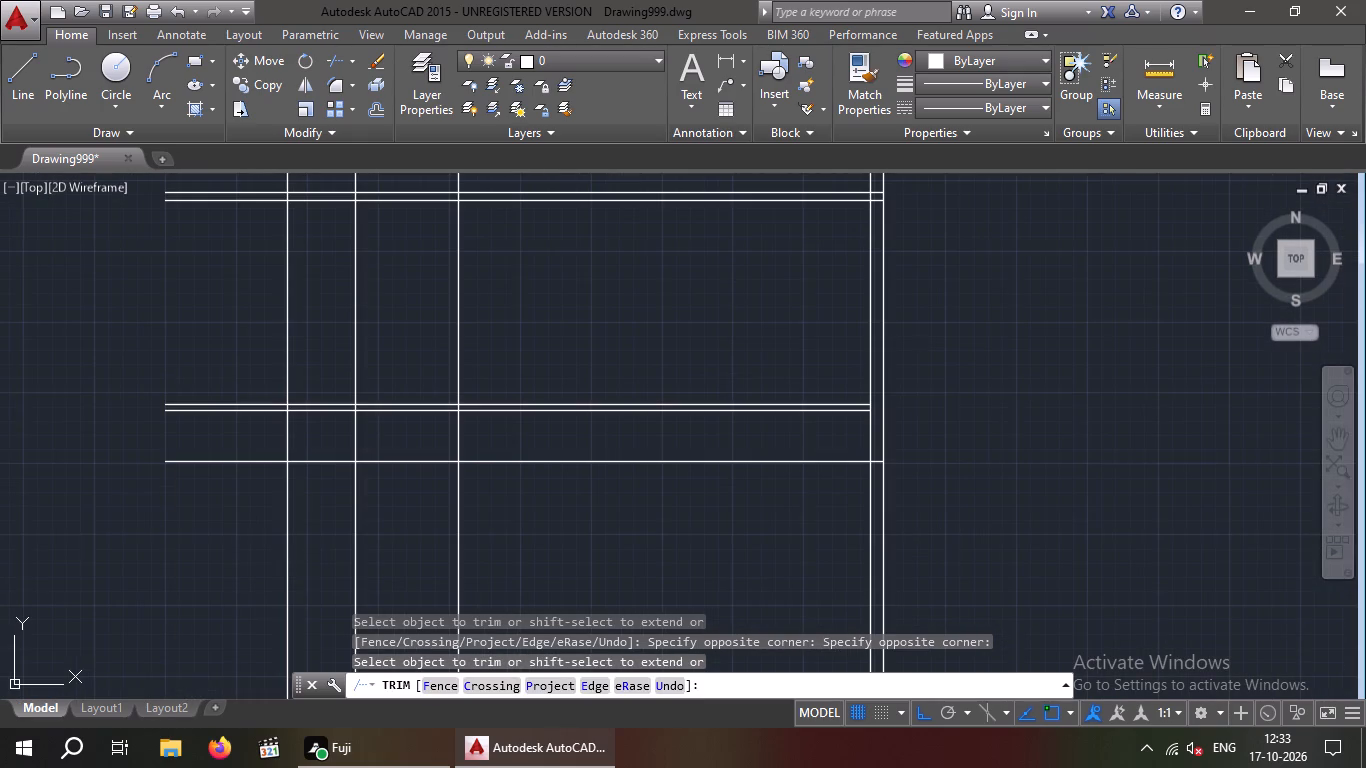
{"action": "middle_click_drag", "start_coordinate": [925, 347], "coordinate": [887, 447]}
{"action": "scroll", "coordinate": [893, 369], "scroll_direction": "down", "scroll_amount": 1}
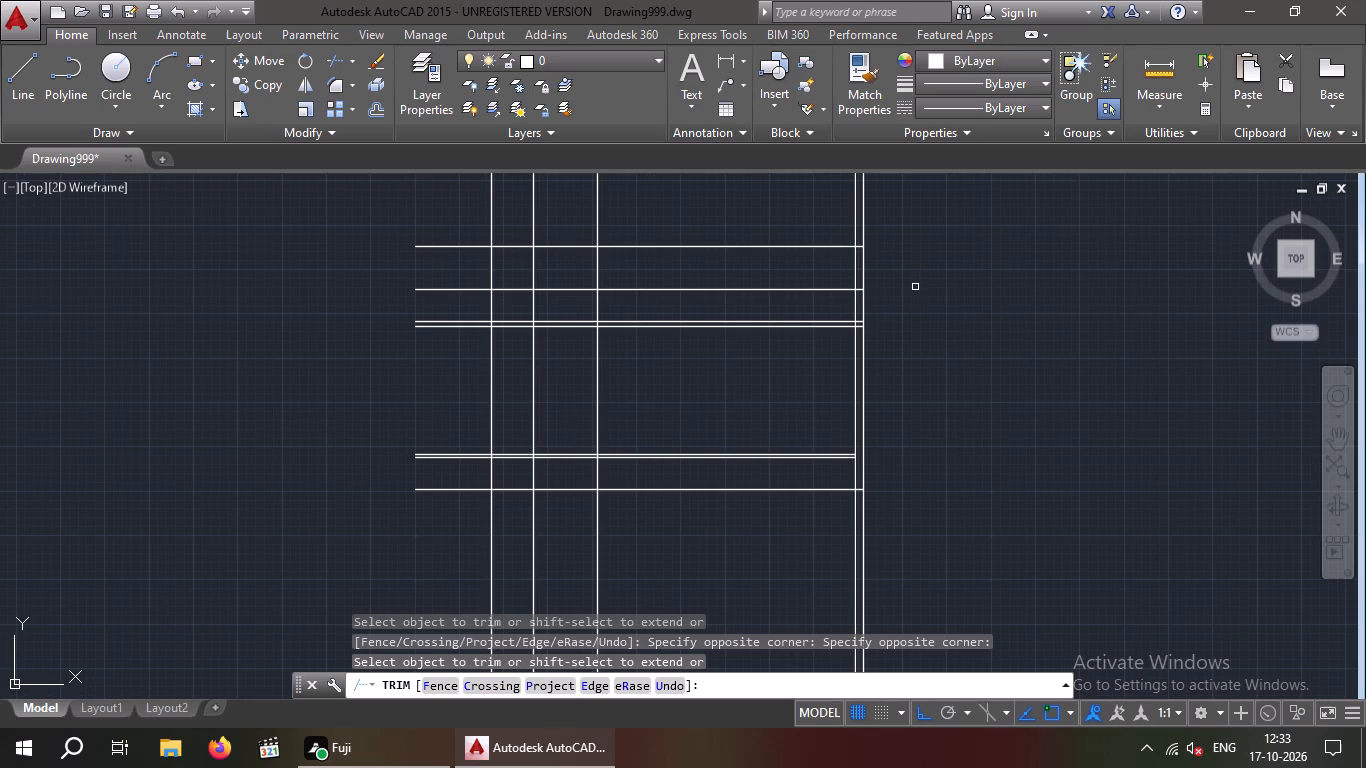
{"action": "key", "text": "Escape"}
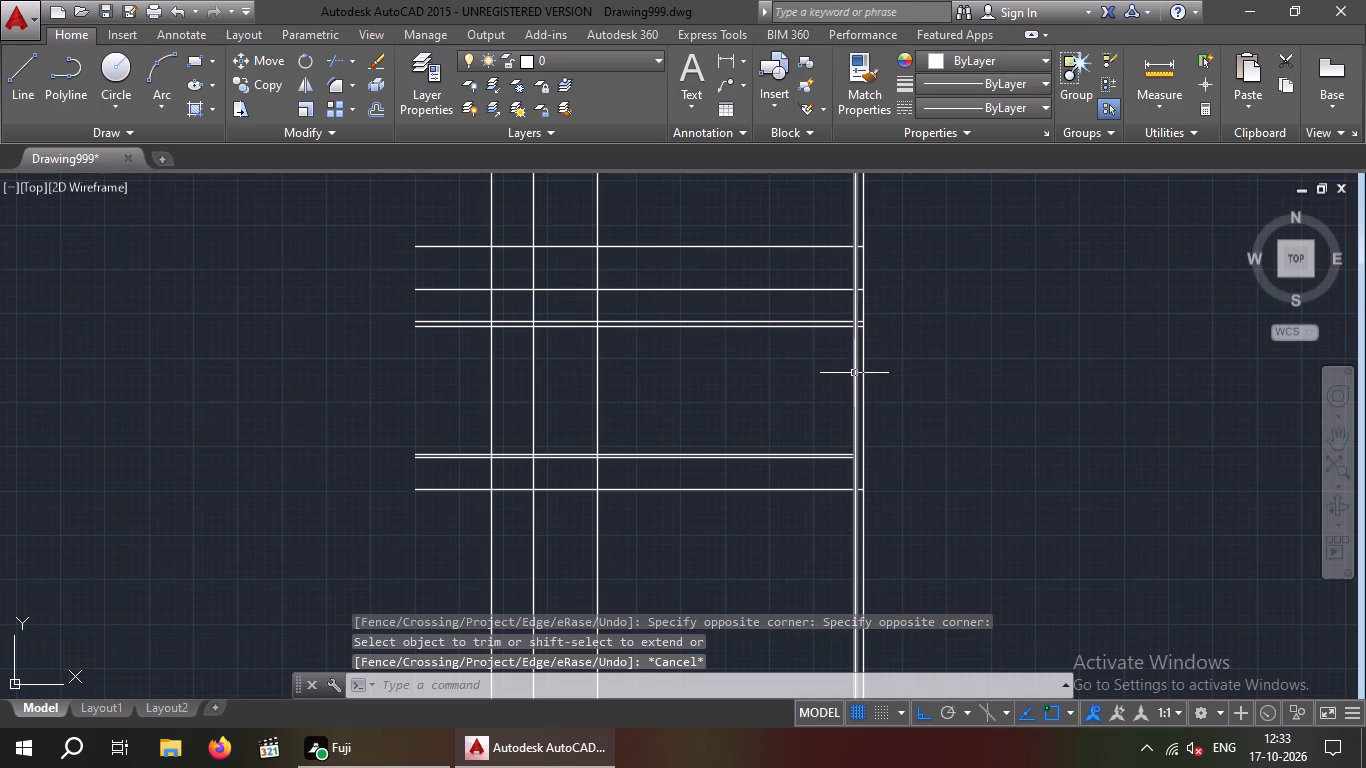
Delete the vertical construction line marking the inner face of the right-hand wall.
{"action": "left_click", "coordinate": [854, 373]}
{"action": "key", "text": "Delete"}
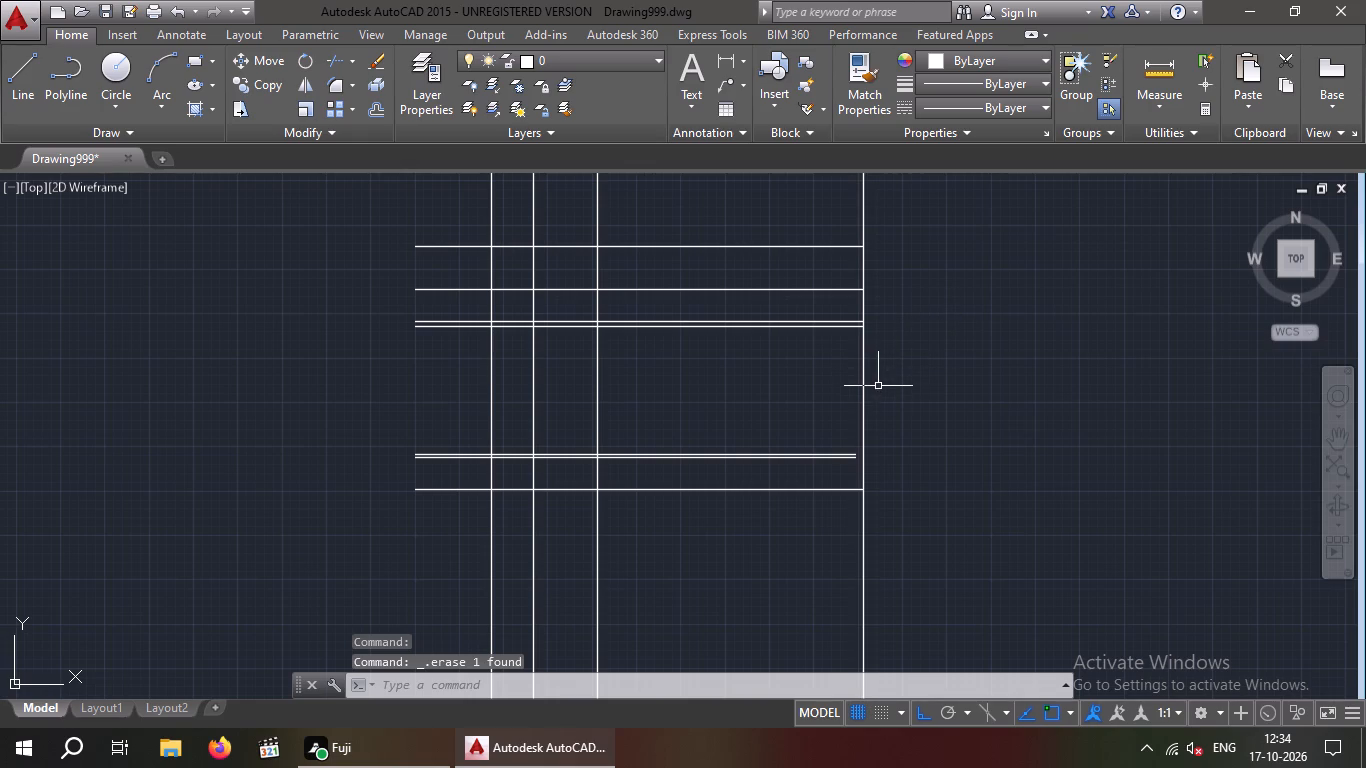
Extend the lower 4" pair of horizontal lines to the remaining vertical line of the right-hand wall.
{"action": "key", "text": "e"}
{"action": "key", "text": "x"}
{"action": "key", "text": "Escape"}
{"action": "key", "text": "Escape"}
{"action": "key", "text": "e"}
{"action": "key", "text": "x"}
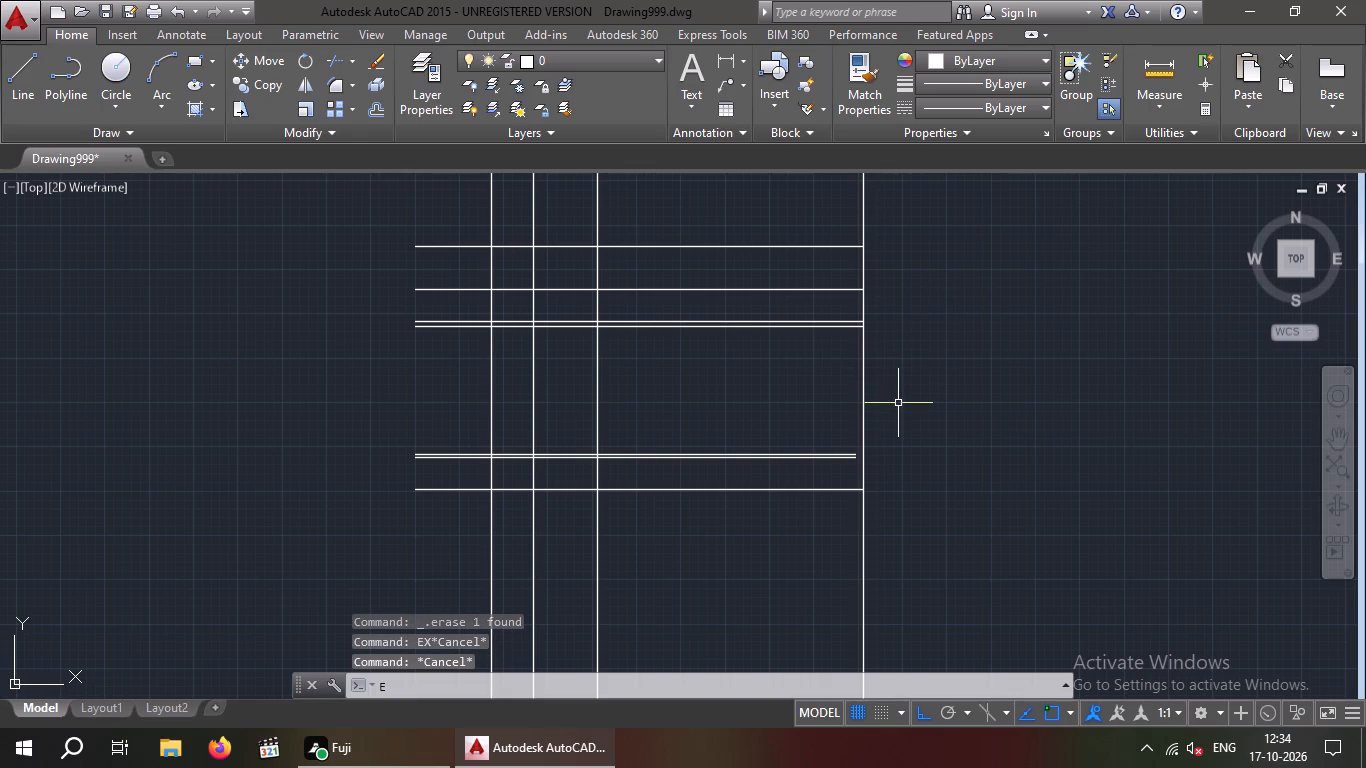
{"action": "key", "text": "space"}
{"action": "key", "text": "space"}
{"action": "left_click_drag", "start_coordinate": [832, 472], "coordinate": [812, 466]}
{"action": "left_click", "coordinate": [790, 435]}
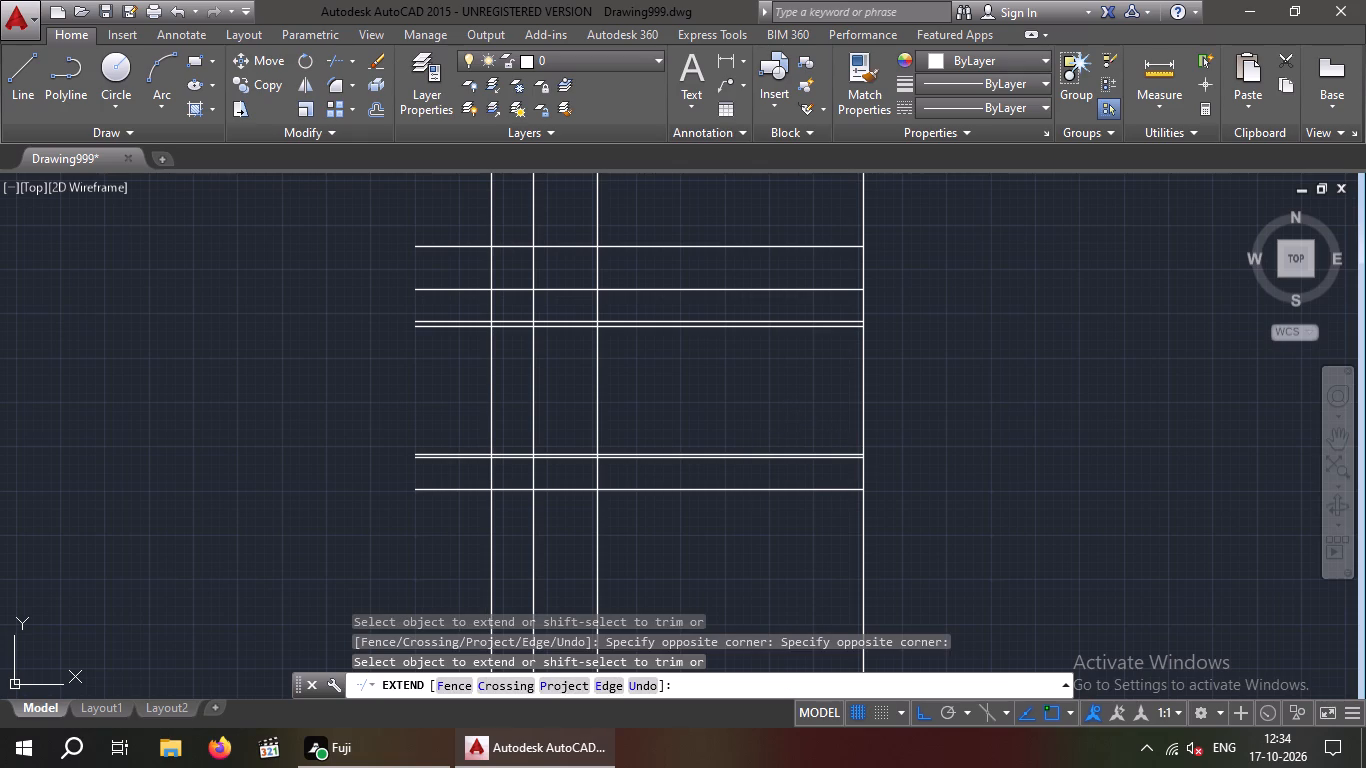
Trim the second horizontal line from the elevation's top between the third vertical line and the right-hand outer wall line.
{"action": "key", "text": "Escape"}
{"action": "key", "text": "Escape"}
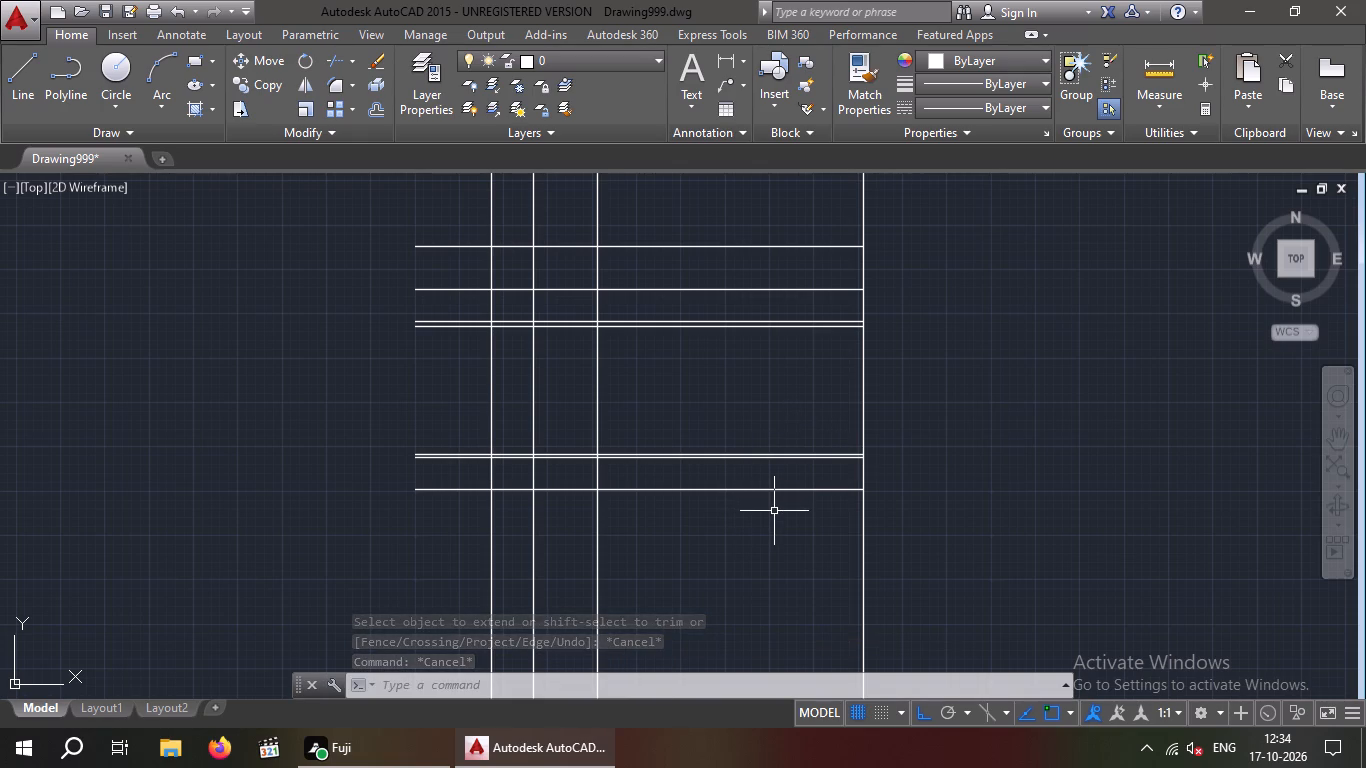
{"action": "type", "text": "TR"}
{"action": "key", "text": "space"}
{"action": "key", "text": "space"}
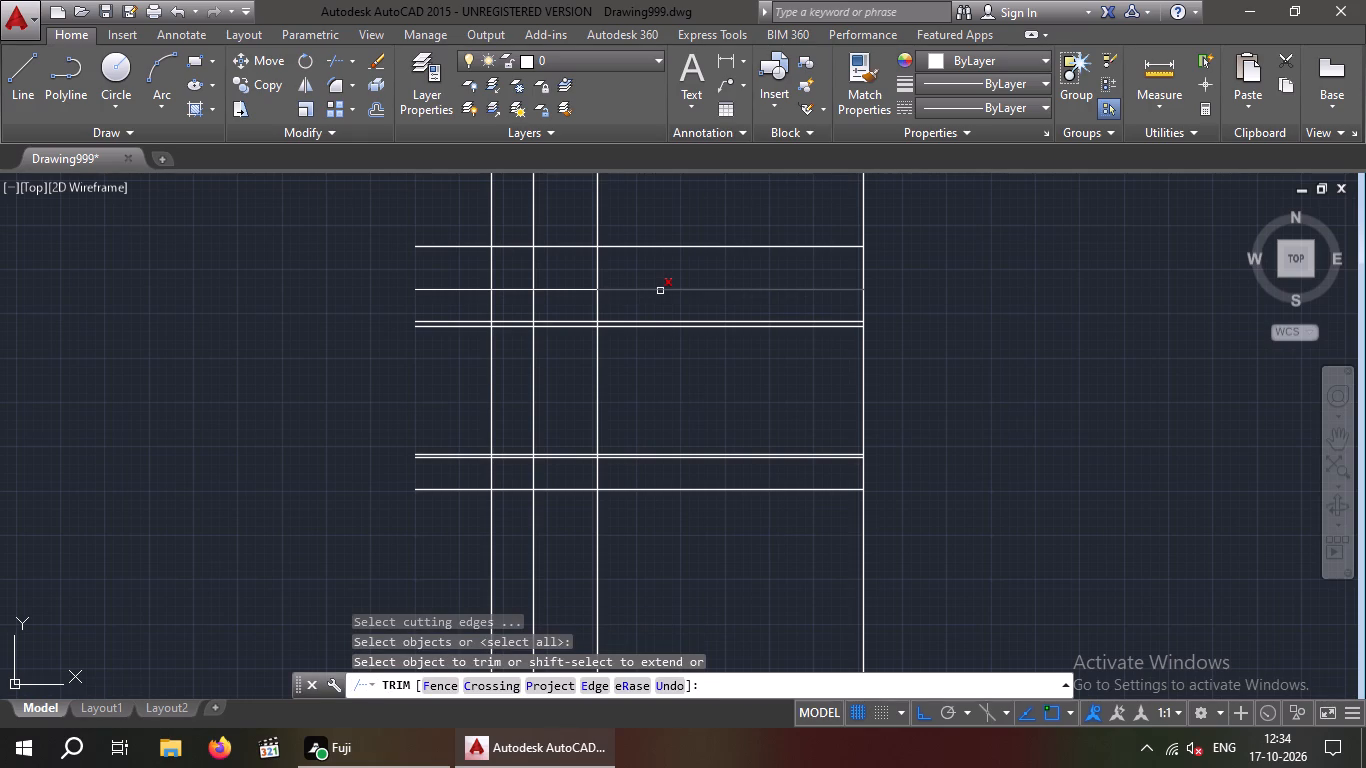
{"action": "left_click", "coordinate": [660, 291]}
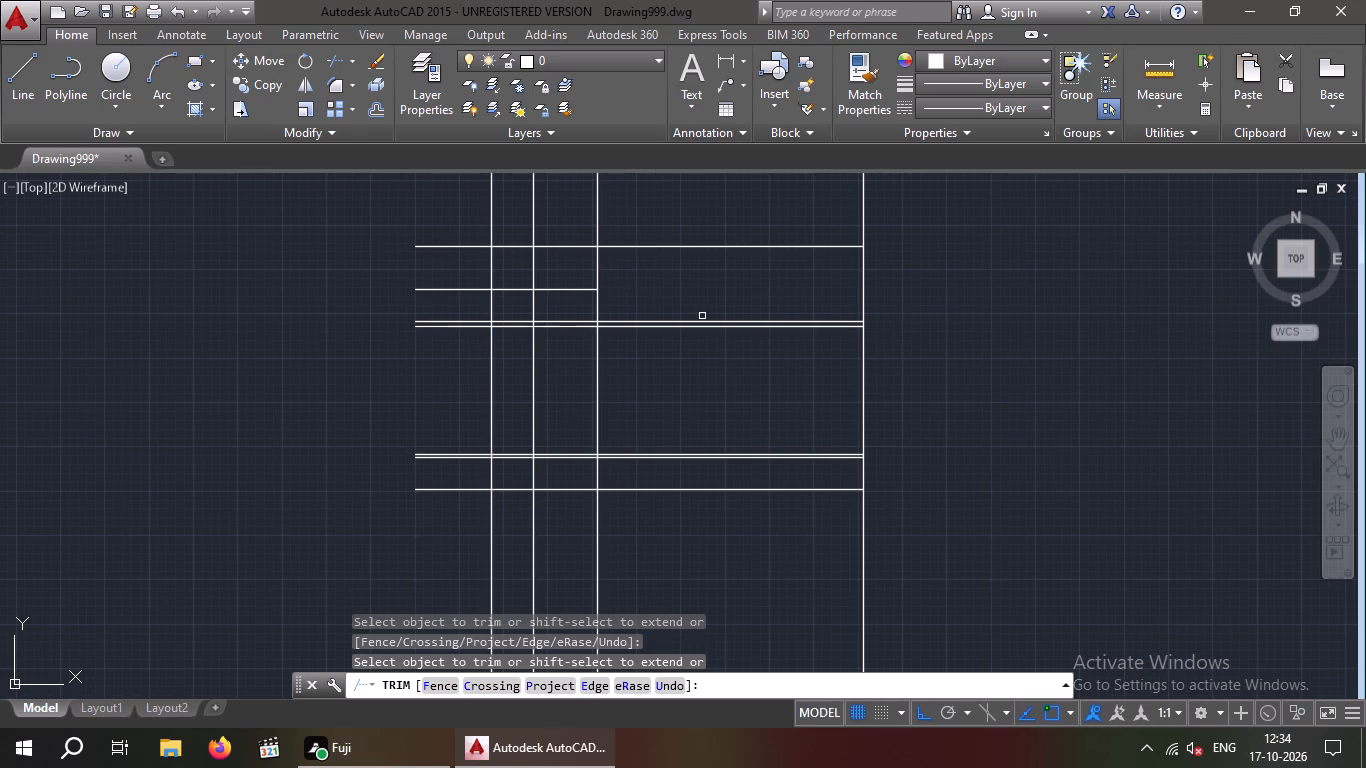
Trim all line ends projecting beyond the elevation's outer rectangle: past the left-hand vertical, below the base line and above the top line.
{"action": "left_click", "coordinate": [445, 541]}
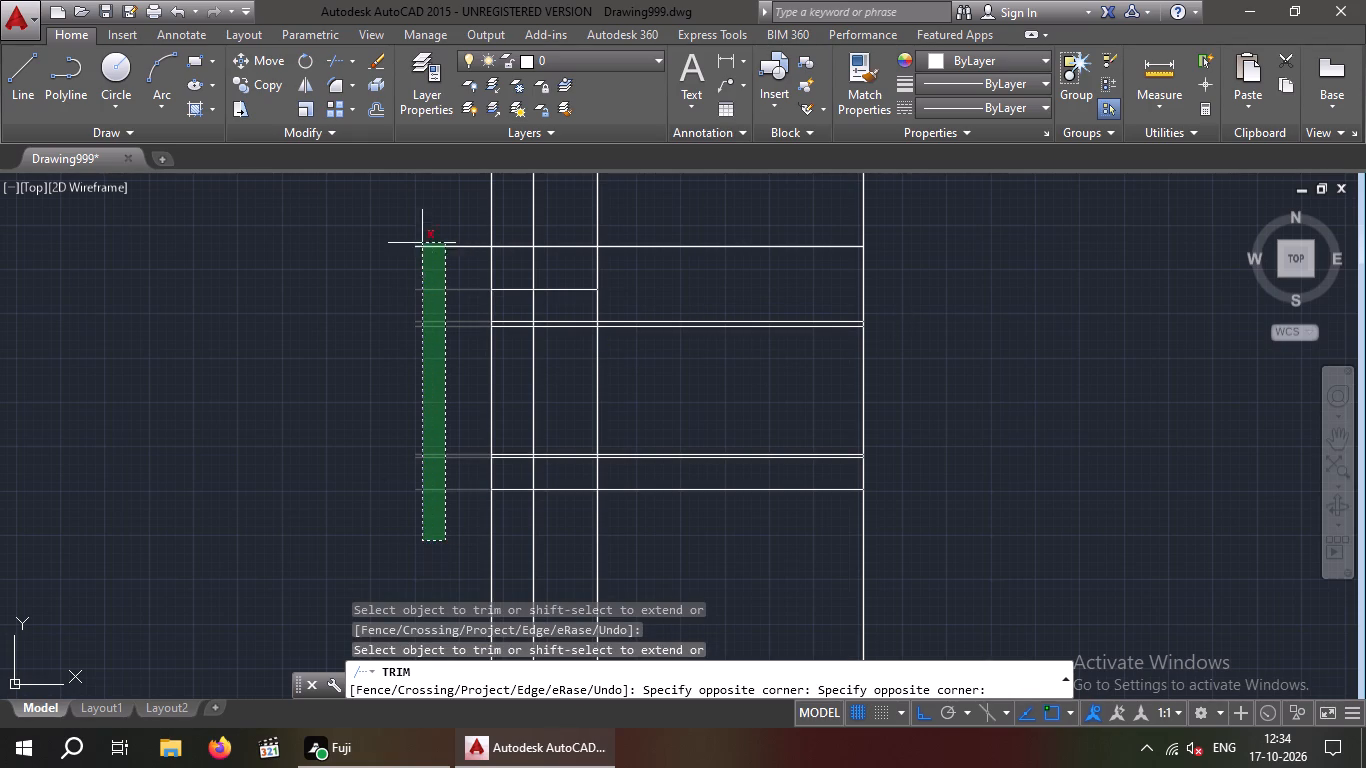
{"action": "left_click", "coordinate": [404, 234]}
{"action": "left_click_drag", "start_coordinate": [934, 510], "coordinate": [814, 589]}
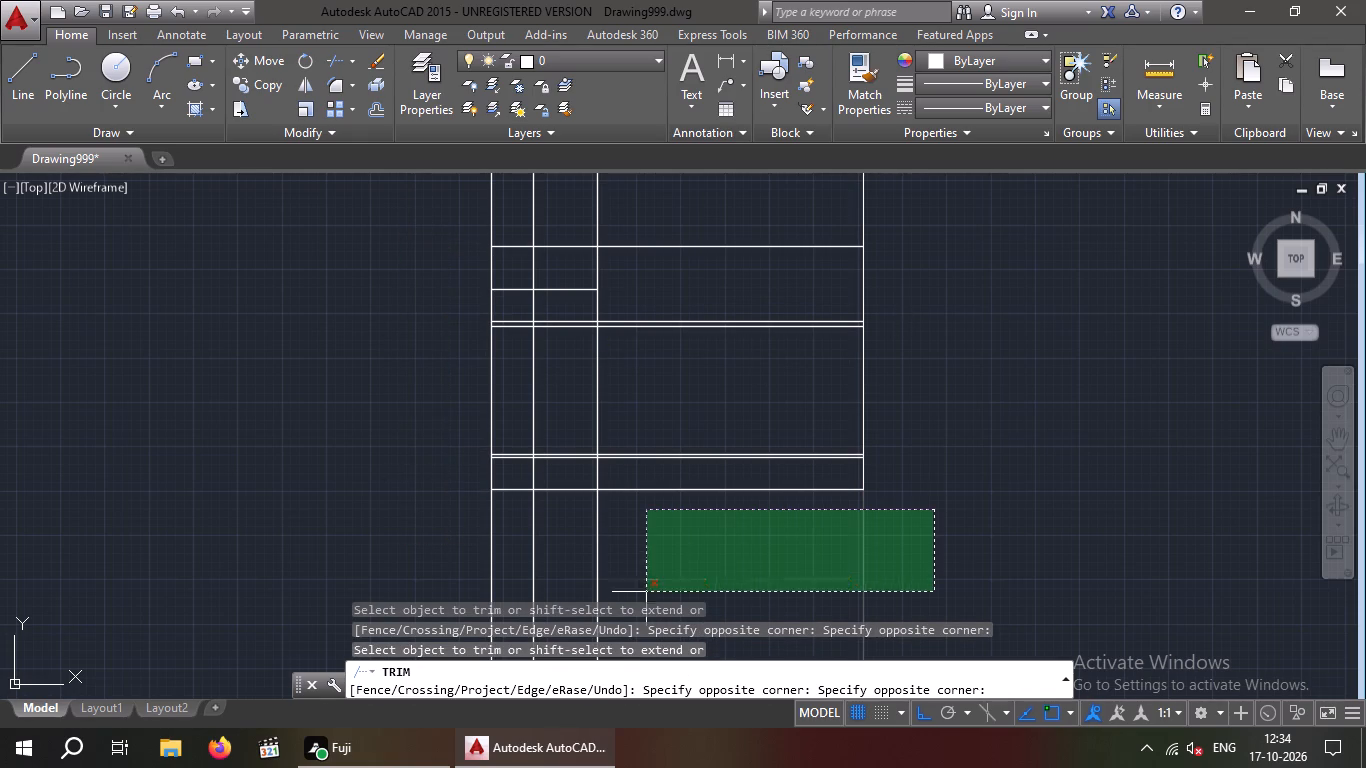
{"action": "left_click", "coordinate": [395, 606]}
{"action": "left_click", "coordinate": [392, 566]}
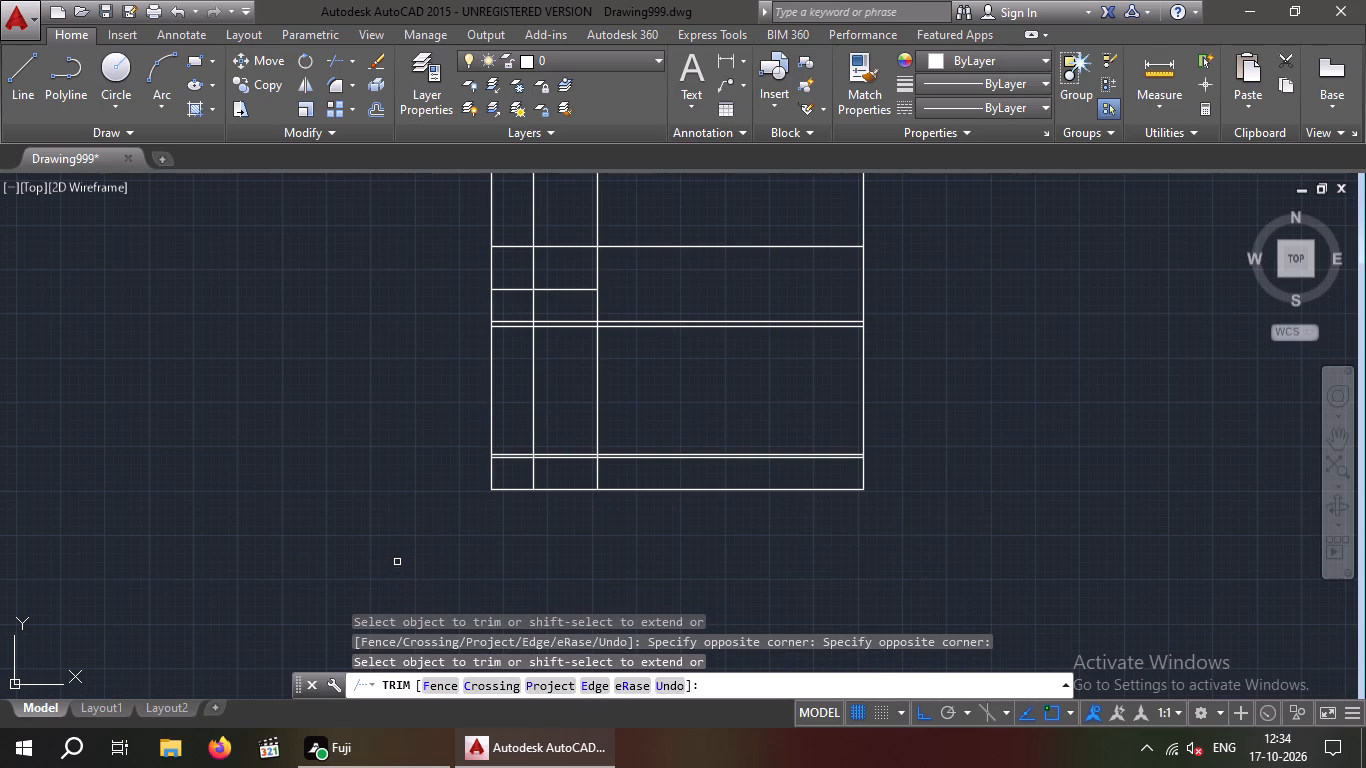
{"action": "left_click", "coordinate": [903, 199]}
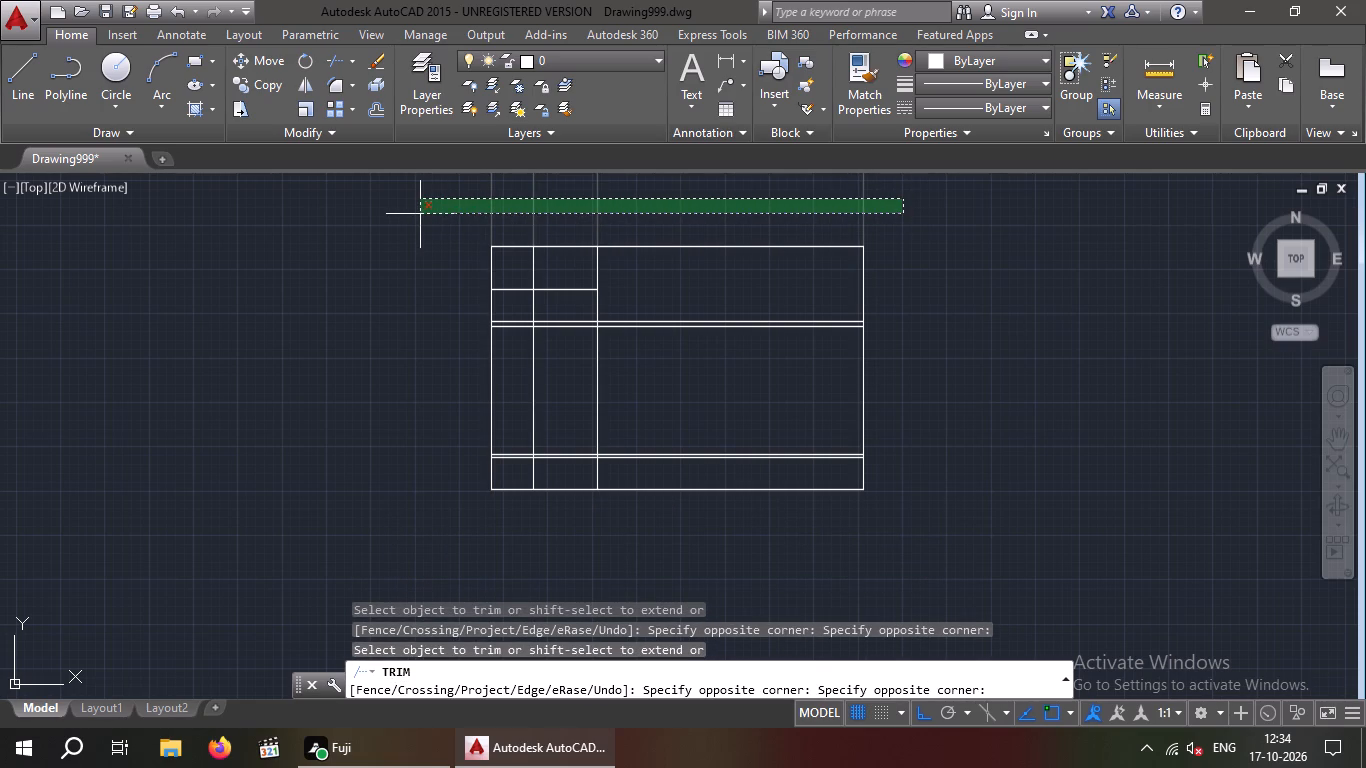
{"action": "left_click", "coordinate": [420, 214]}
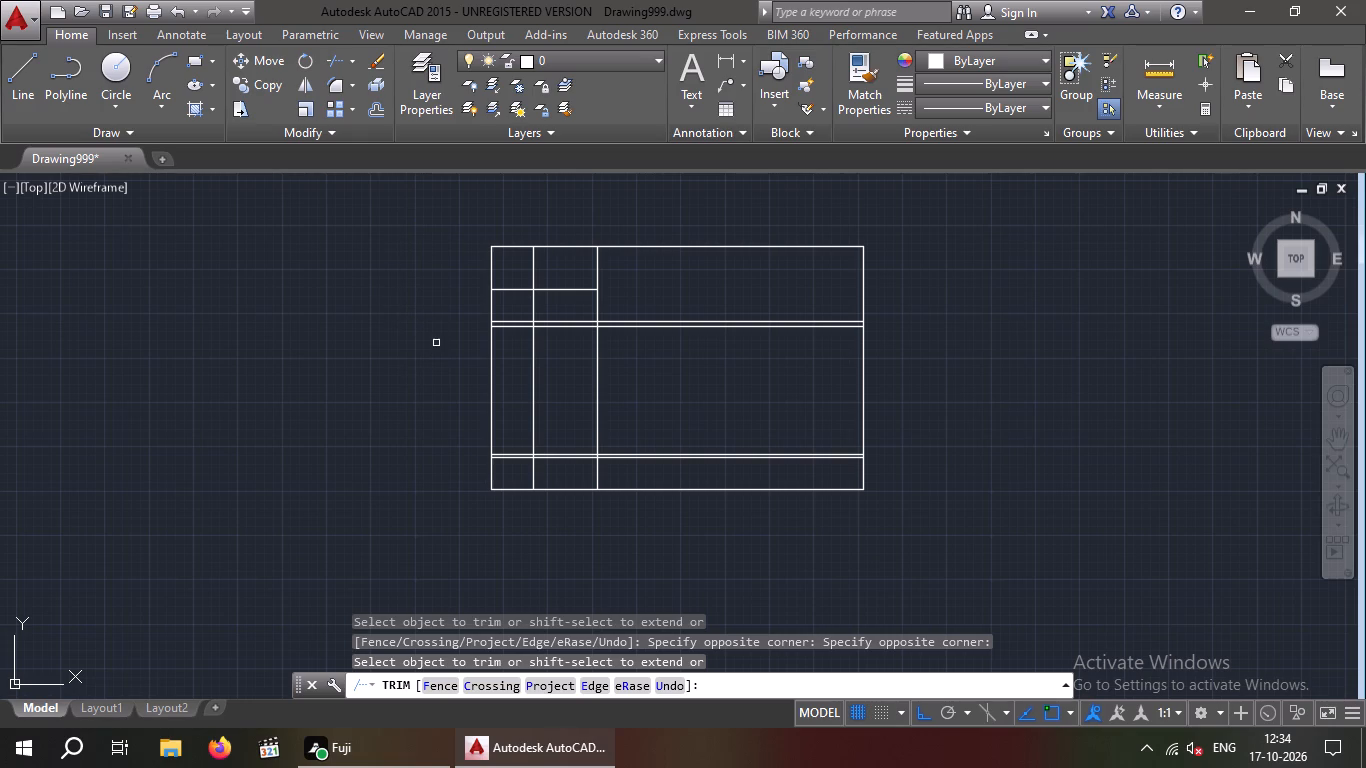
{"action": "middle_click_drag", "start_coordinate": [414, 366], "coordinate": [391, 493]}
{"action": "scroll", "coordinate": [372, 435], "scroll_direction": "down", "scroll_amount": 2}
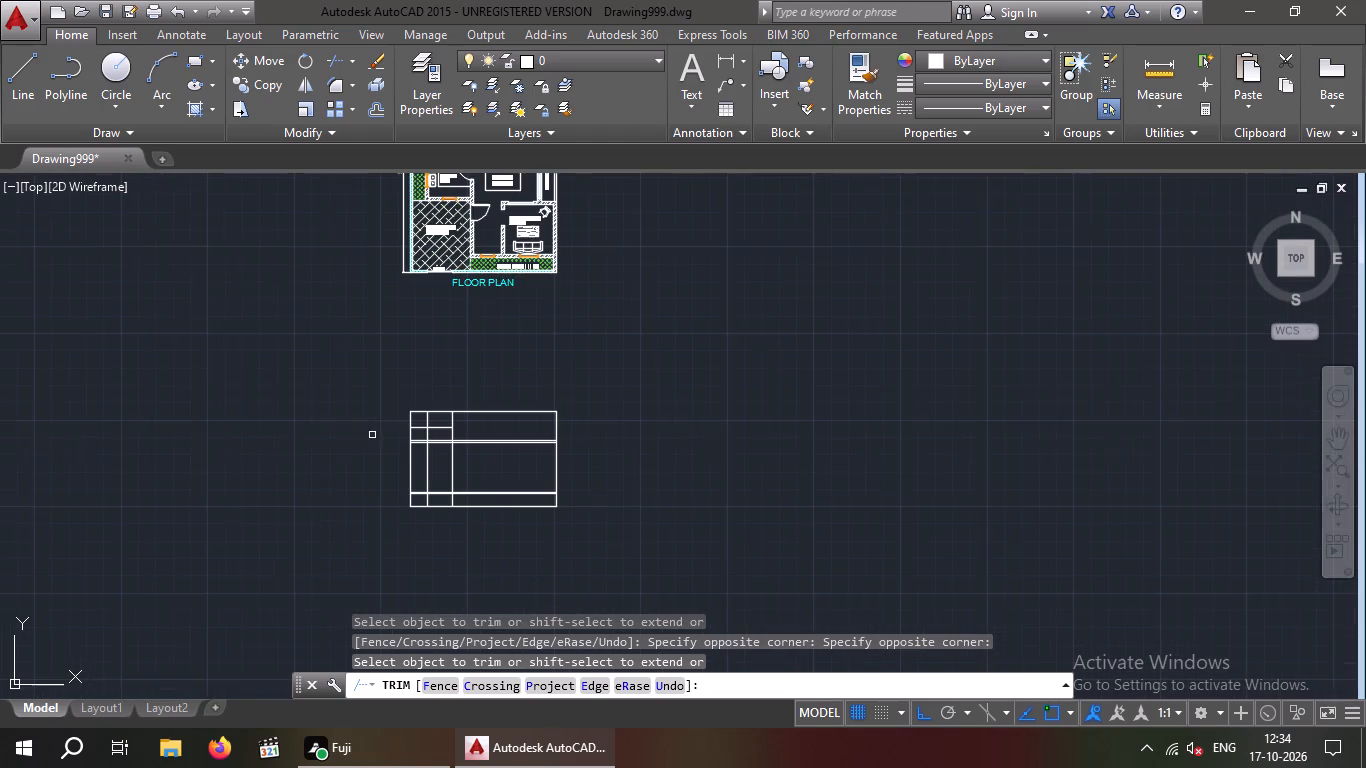
{"action": "middle_click_drag", "start_coordinate": [346, 430], "coordinate": [351, 455]}
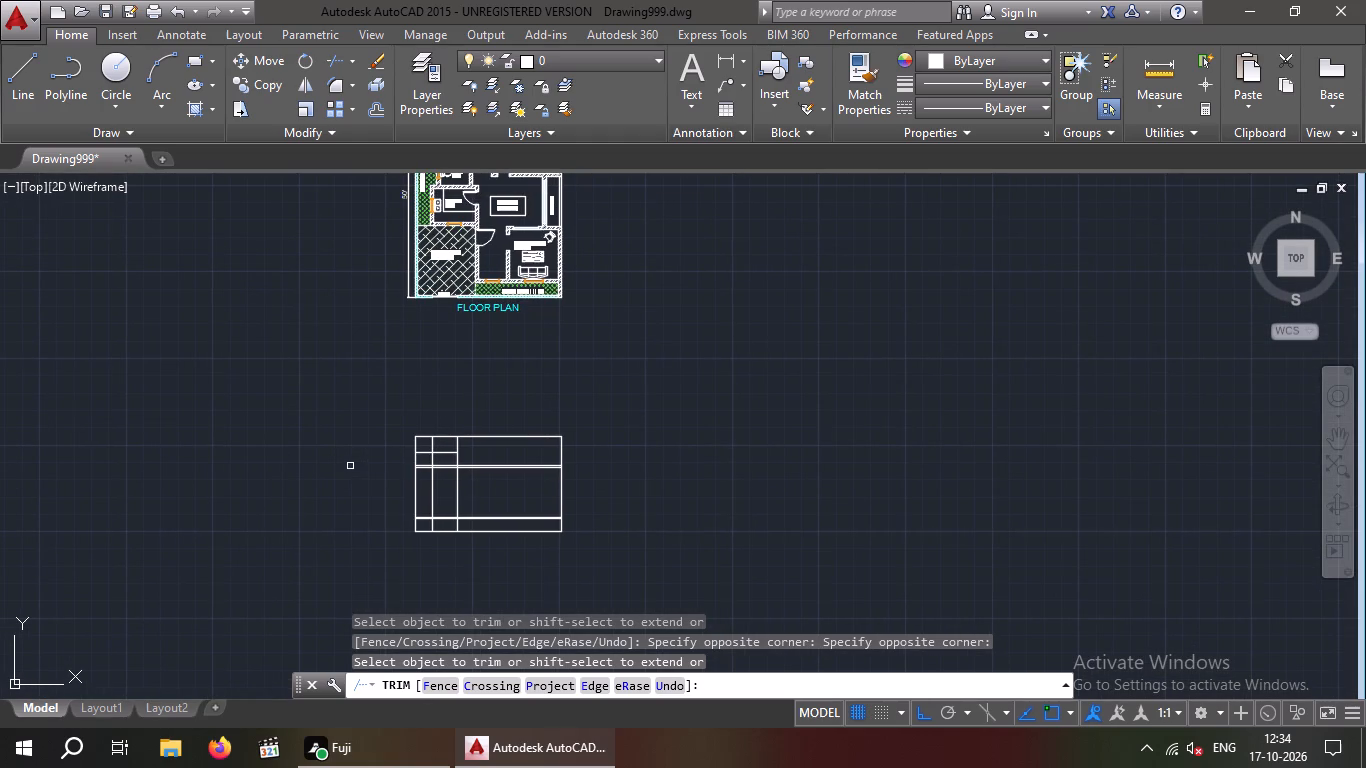
{"action": "key", "text": "Escape"}
{"action": "key", "text": "Escape"}
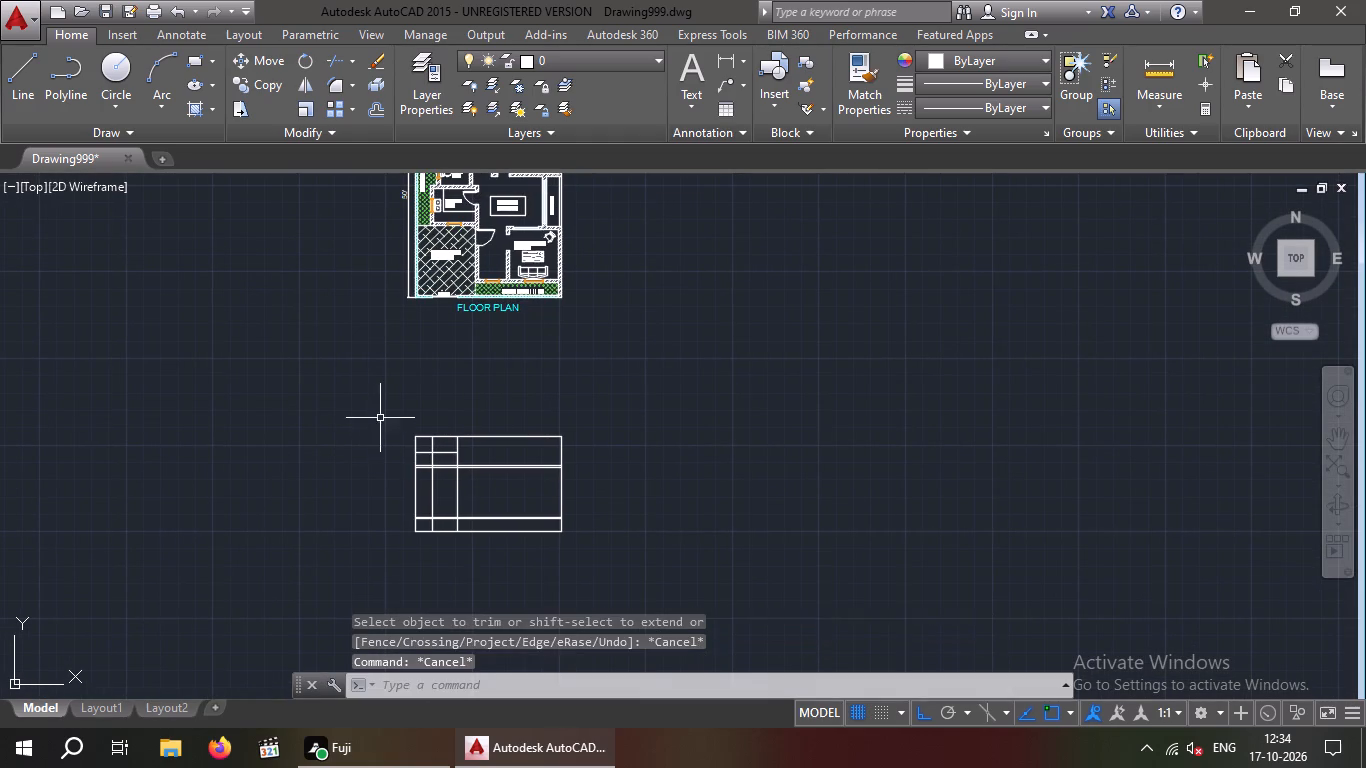
Draw a vertical line about 8'-5" long from the middle of the front wall's inner face, in the small room beside the drawing room.
{"action": "middle_click_drag", "start_coordinate": [446, 427], "coordinate": [787, 433]}
{"action": "scroll", "coordinate": [704, 428], "scroll_direction": "down", "scroll_amount": 3}
{"action": "scroll", "coordinate": [580, 392], "scroll_direction": "up", "scroll_amount": 8}
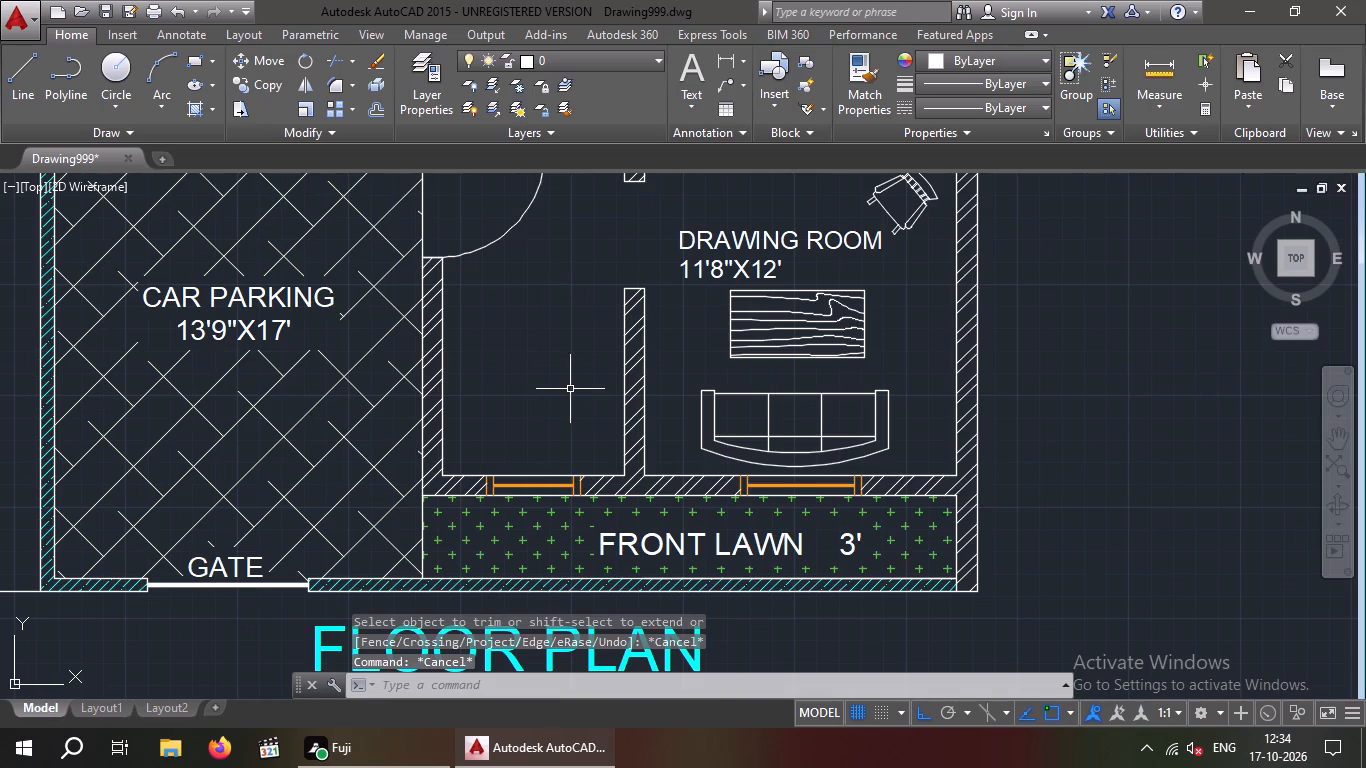
{"action": "middle_click_drag", "start_coordinate": [563, 390], "coordinate": [565, 370]}
{"action": "key", "text": "Escape"}
{"action": "key", "text": "Escape"}
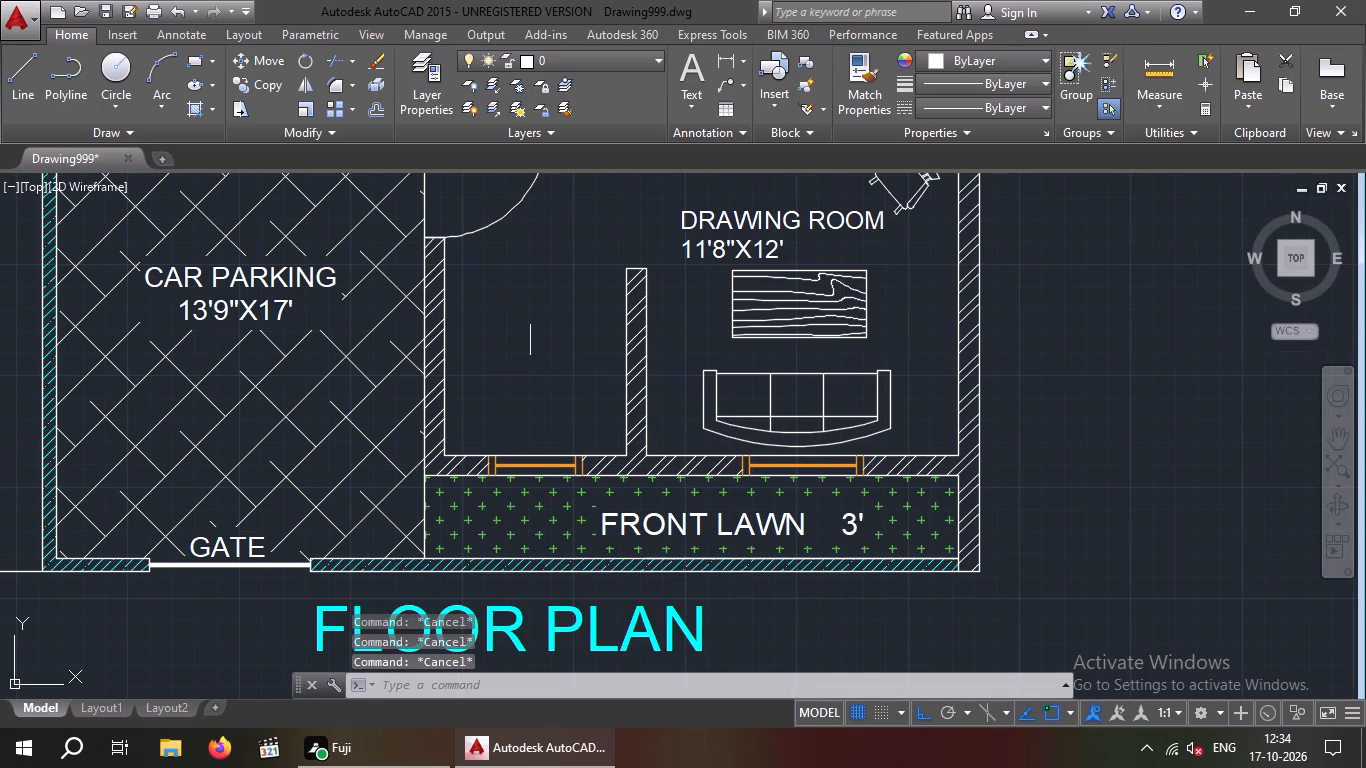
{"action": "left_click", "coordinate": [23, 77]}
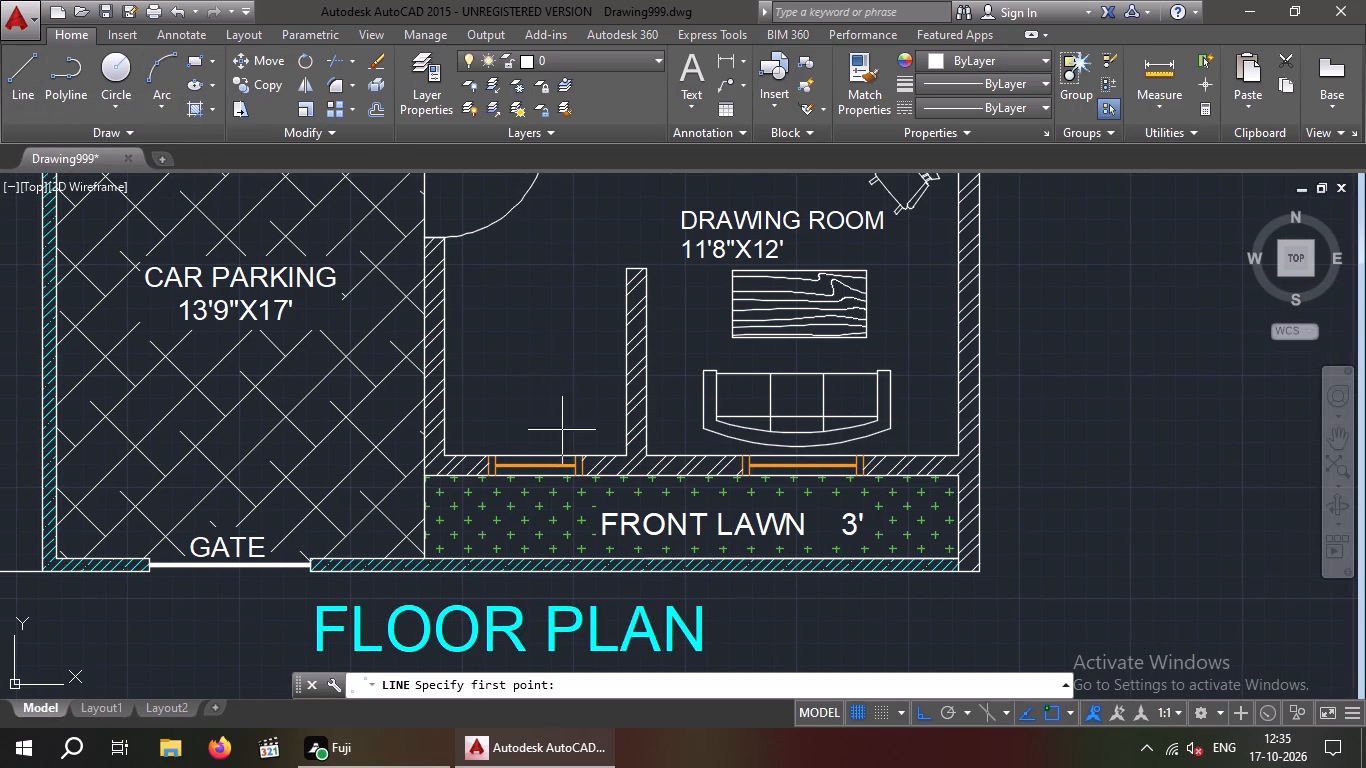
{"action": "left_click", "coordinate": [538, 454]}
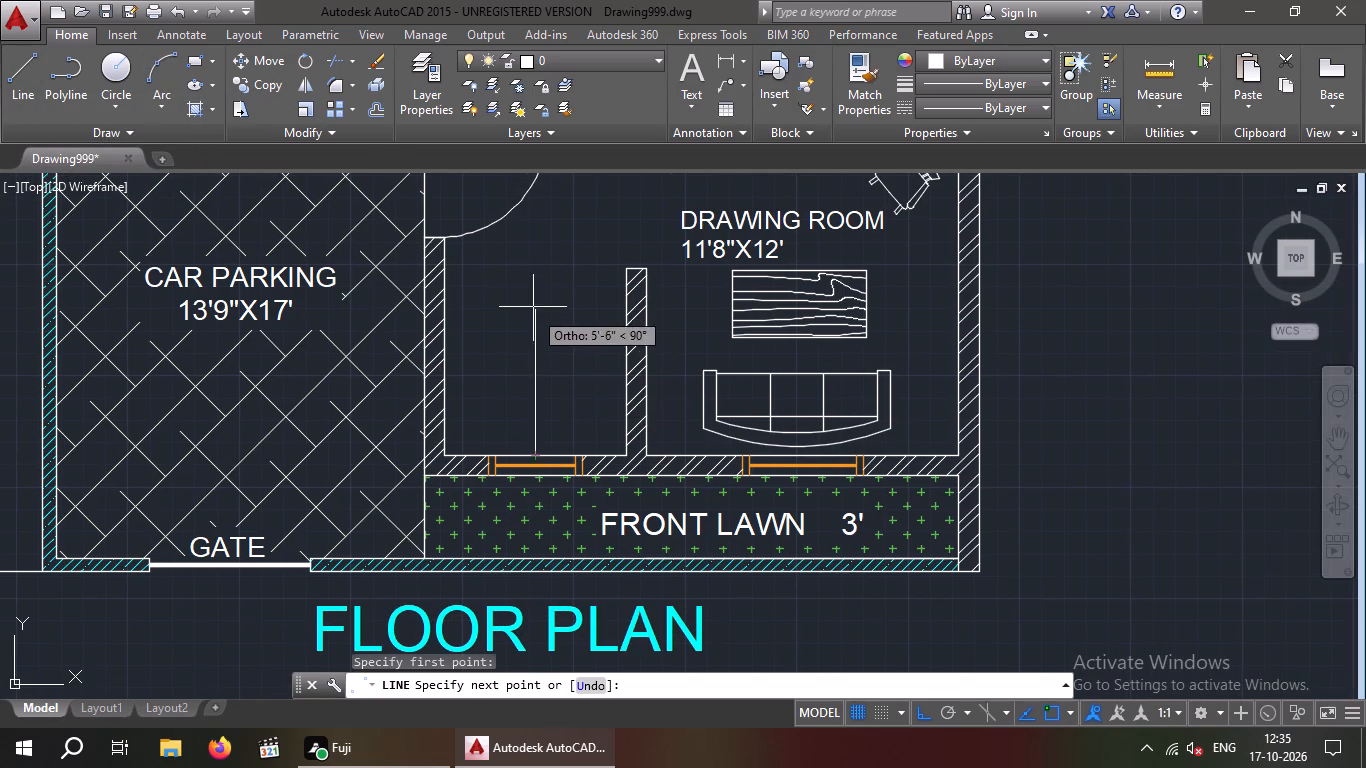
{"action": "left_click", "coordinate": [529, 230]}
{"action": "key", "text": "Escape"}
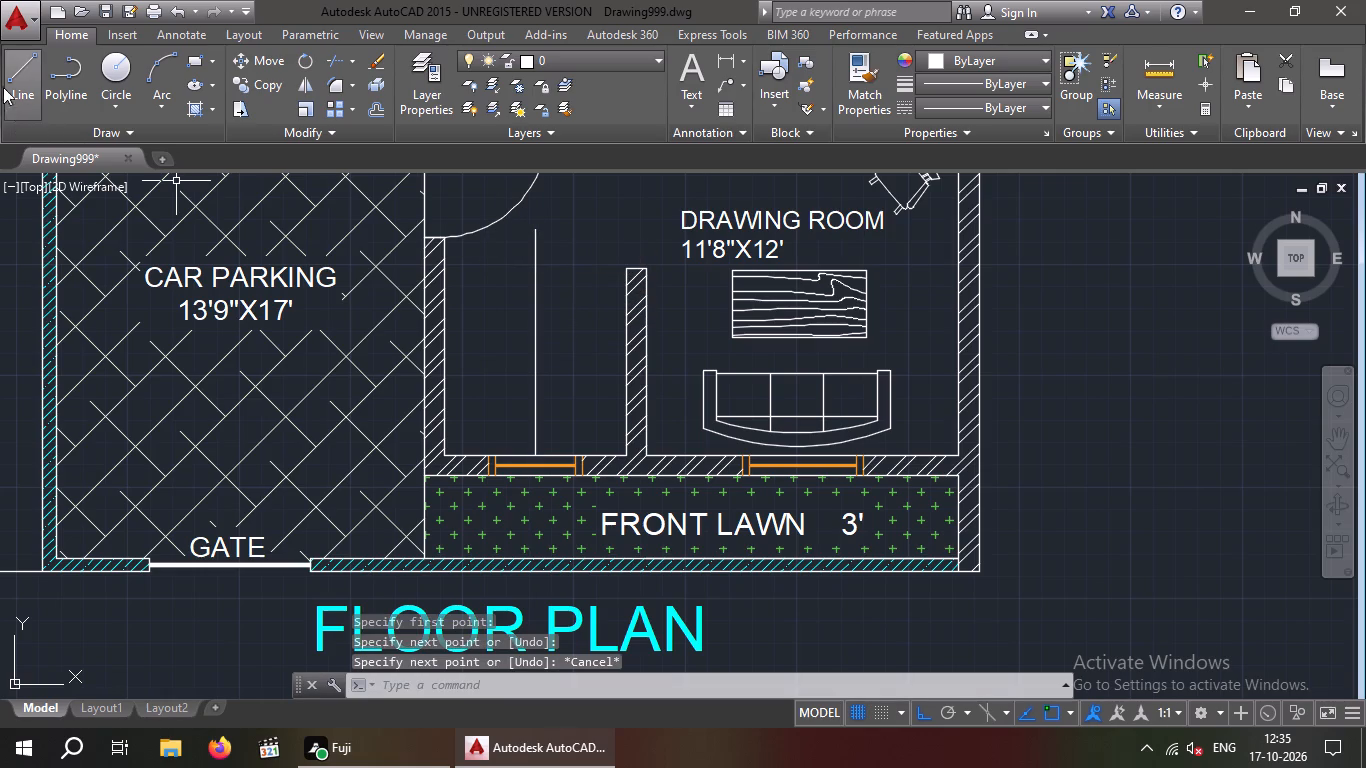
Draw a horizontal line from the upper corner of the drawing room's partition wall across to the car parking wall's inner face.
{"action": "left_click", "coordinate": [6, 71]}
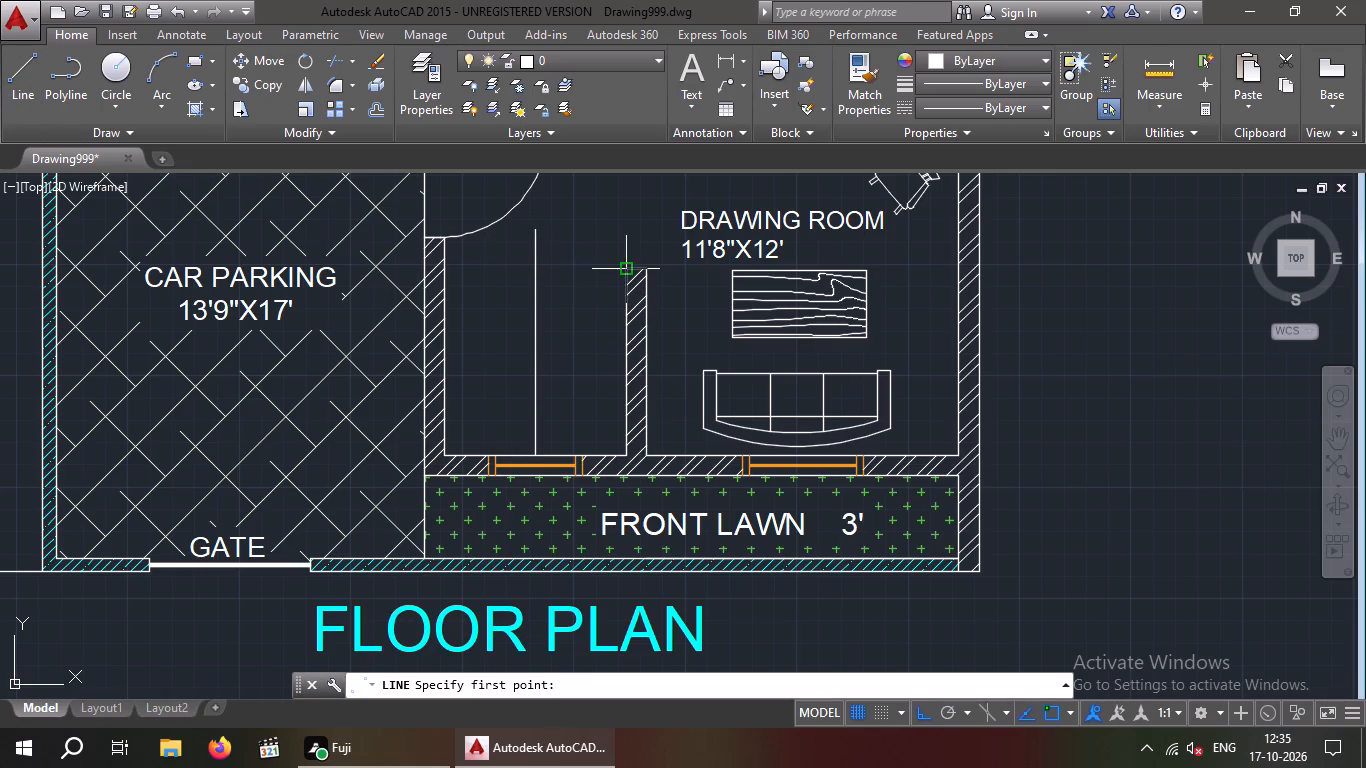
{"action": "left_click", "coordinate": [630, 266]}
{"action": "scroll", "coordinate": [439, 276], "scroll_direction": "up", "scroll_amount": 2}
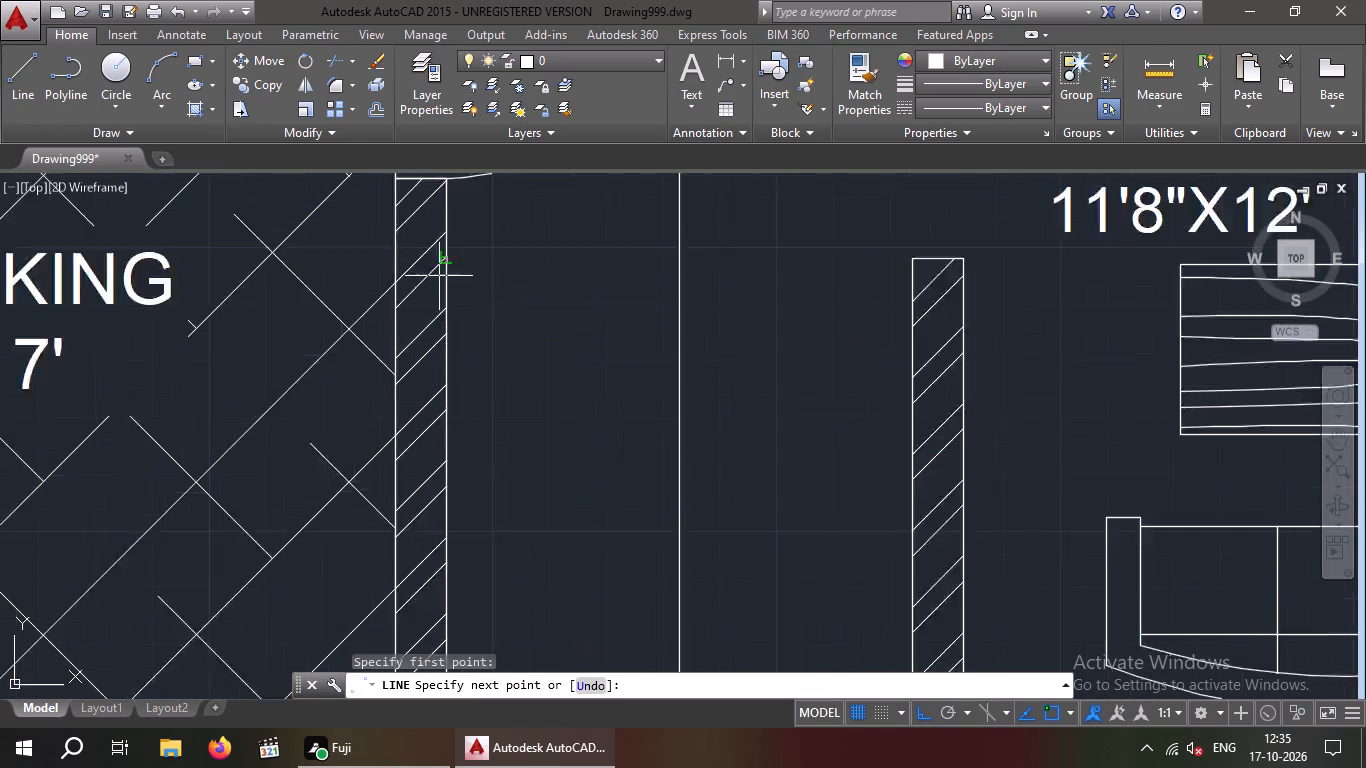
{"action": "scroll", "coordinate": [439, 276], "scroll_direction": "up", "scroll_amount": 1}
{"action": "left_click", "coordinate": [448, 248]}
{"action": "key", "text": "Escape"}
{"action": "scroll", "coordinate": [585, 291], "scroll_direction": "down", "scroll_amount": 3}
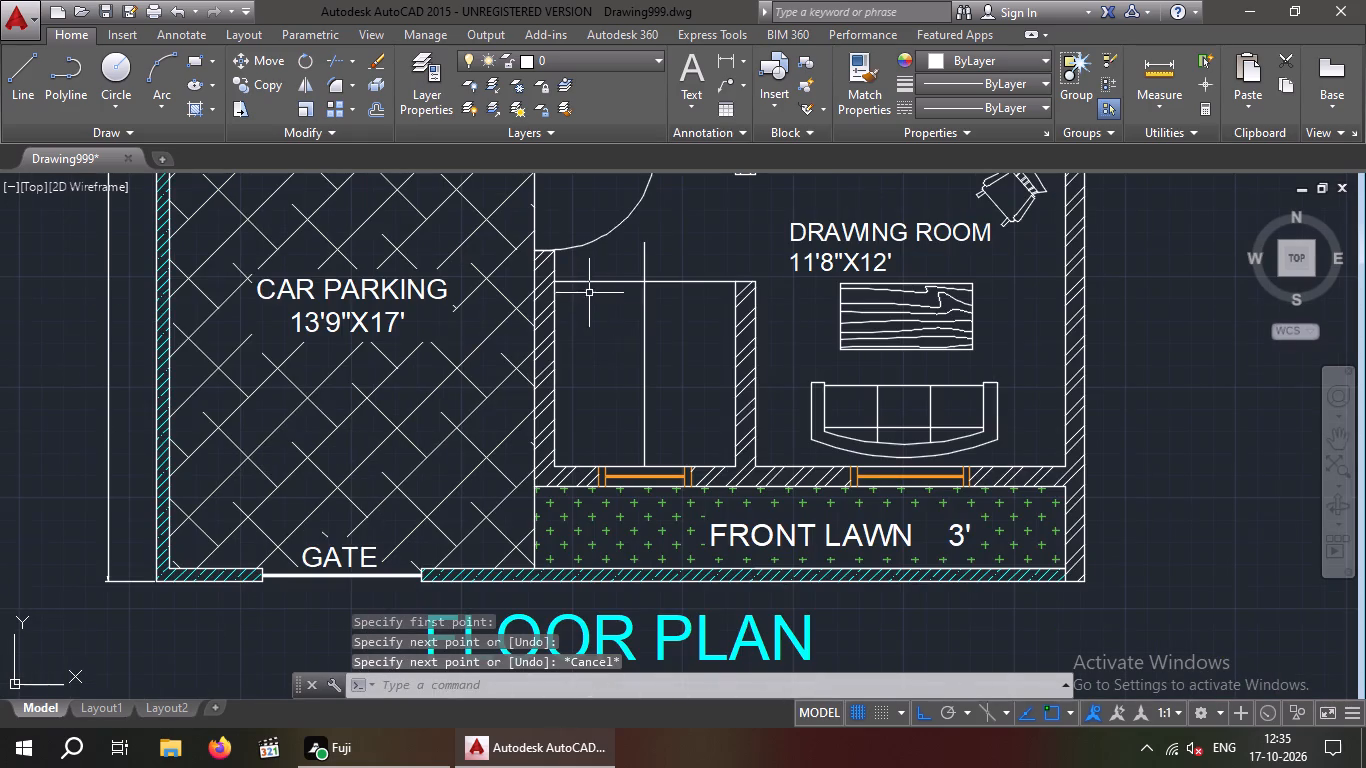
{"action": "key", "text": "Escape"}
{"action": "key", "text": "Escape"}
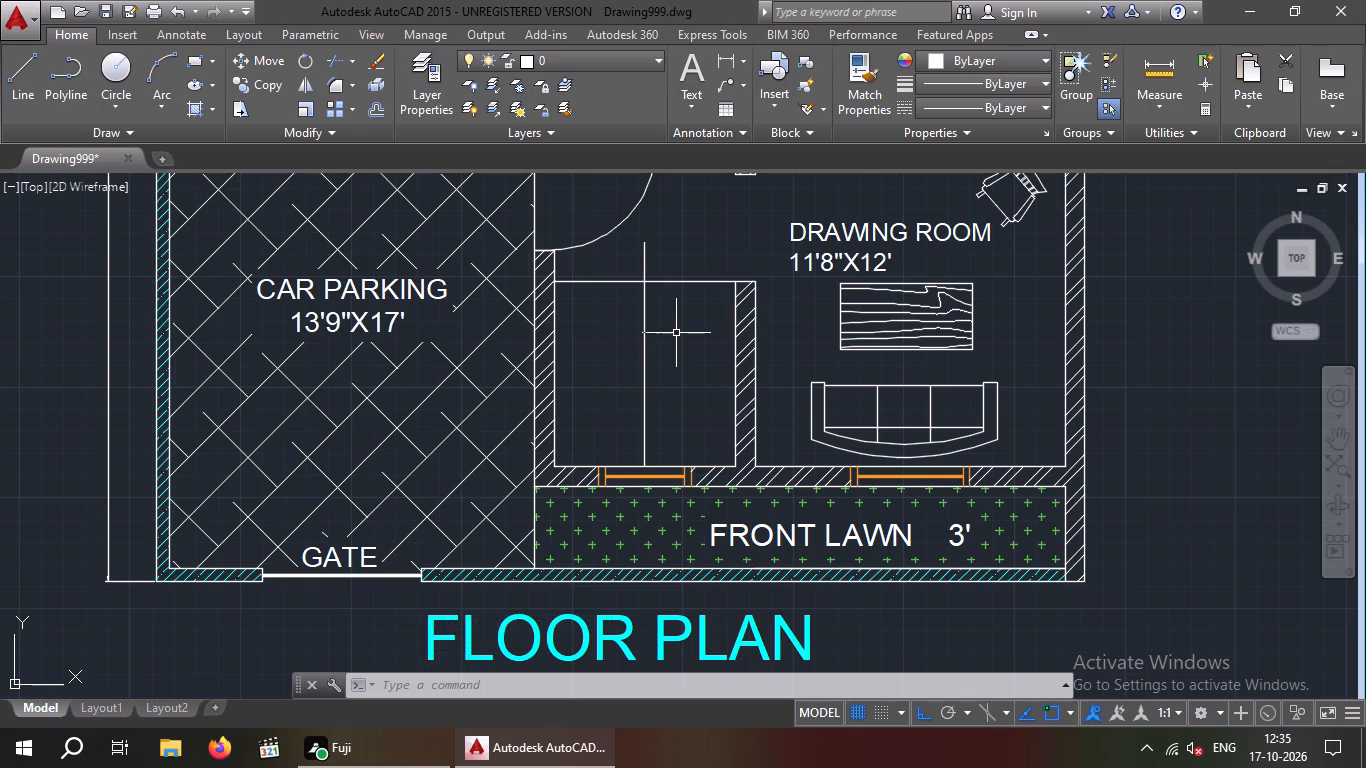
{"action": "scroll", "coordinate": [677, 333], "scroll_direction": "down", "scroll_amount": 1}
{"action": "middle_click_drag", "start_coordinate": [672, 364], "coordinate": [669, 385]}
{"action": "key", "text": "Escape"}
{"action": "key", "text": "Escape"}
{"action": "key", "text": "Escape"}
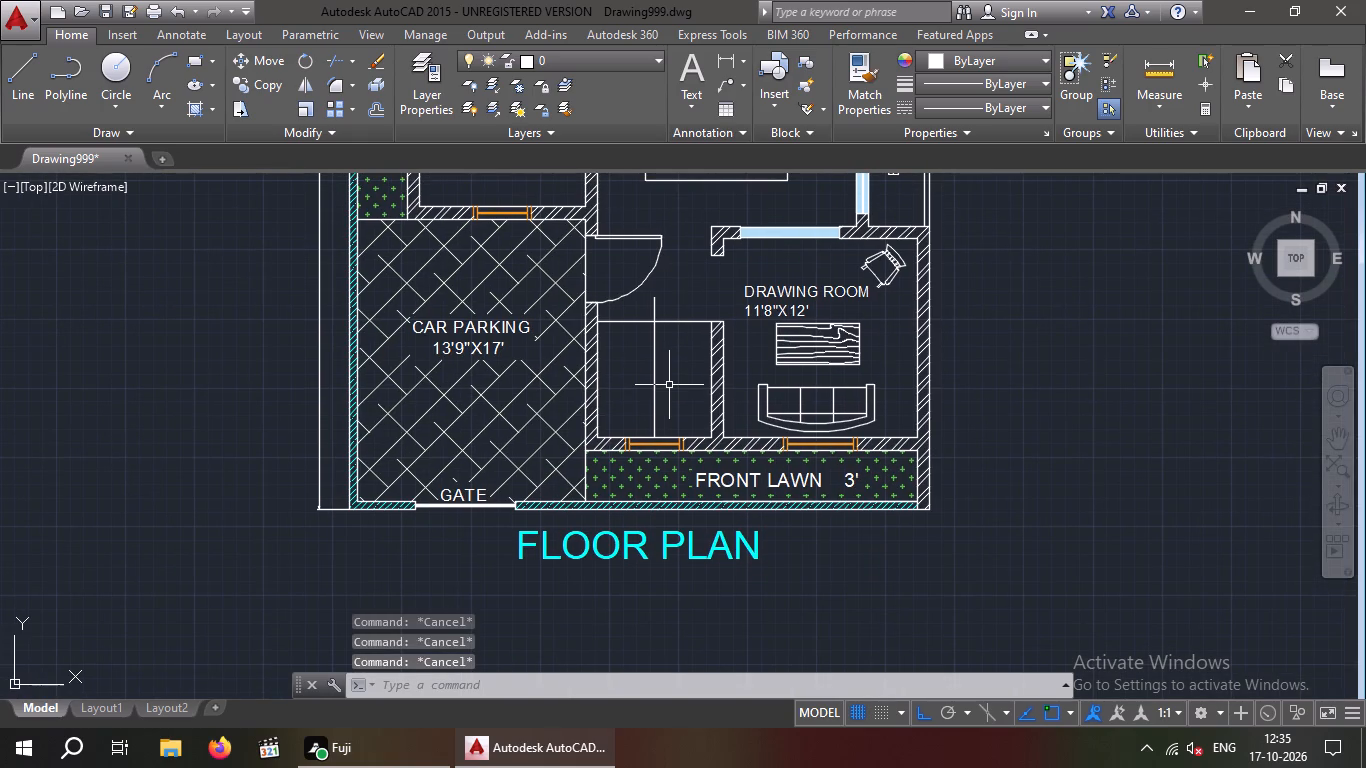
{"action": "key", "text": "Escape"}
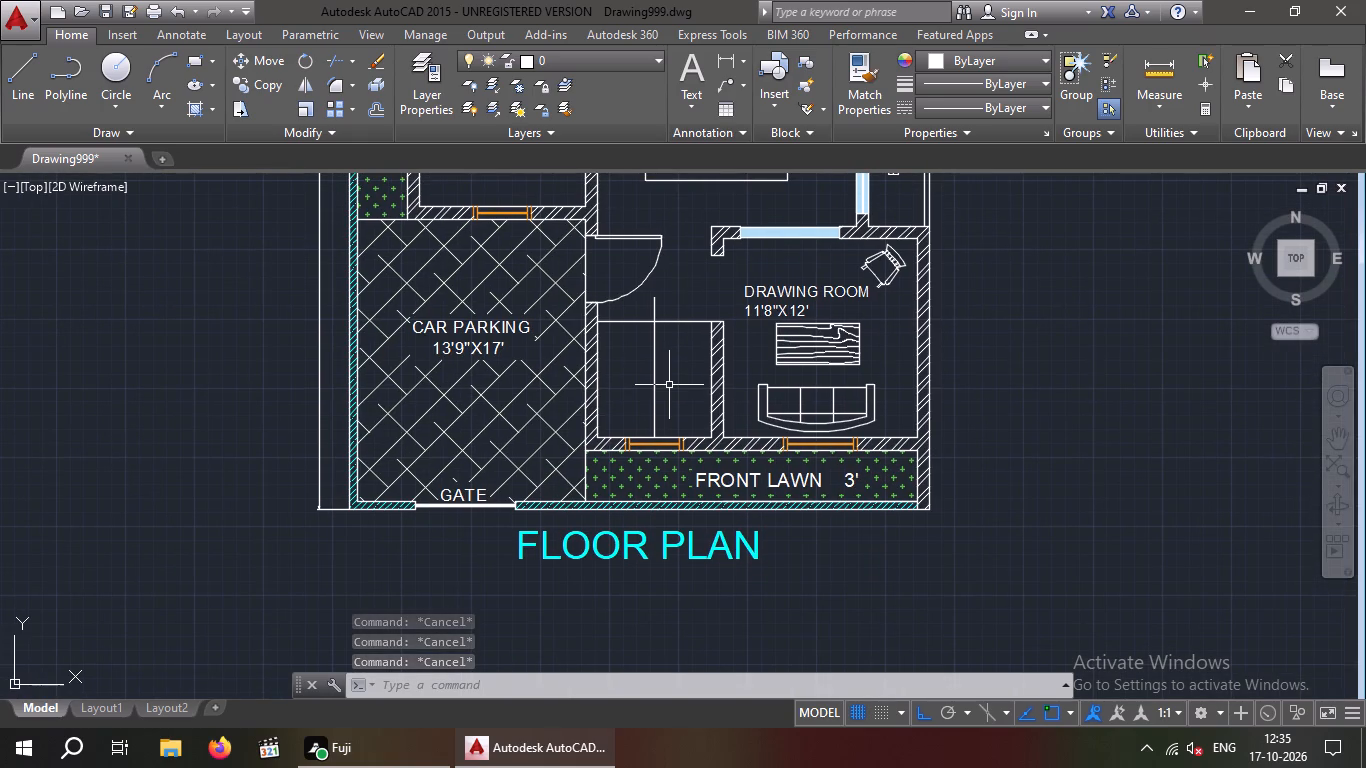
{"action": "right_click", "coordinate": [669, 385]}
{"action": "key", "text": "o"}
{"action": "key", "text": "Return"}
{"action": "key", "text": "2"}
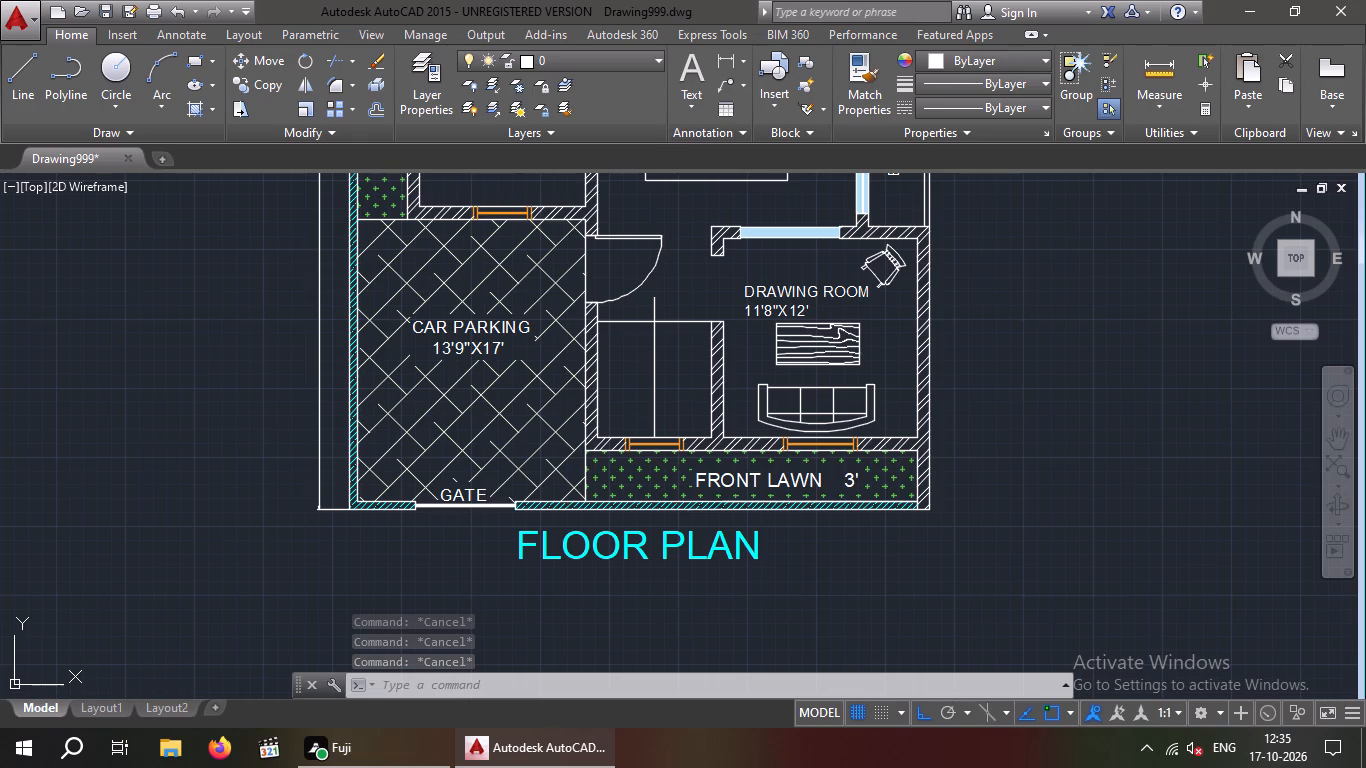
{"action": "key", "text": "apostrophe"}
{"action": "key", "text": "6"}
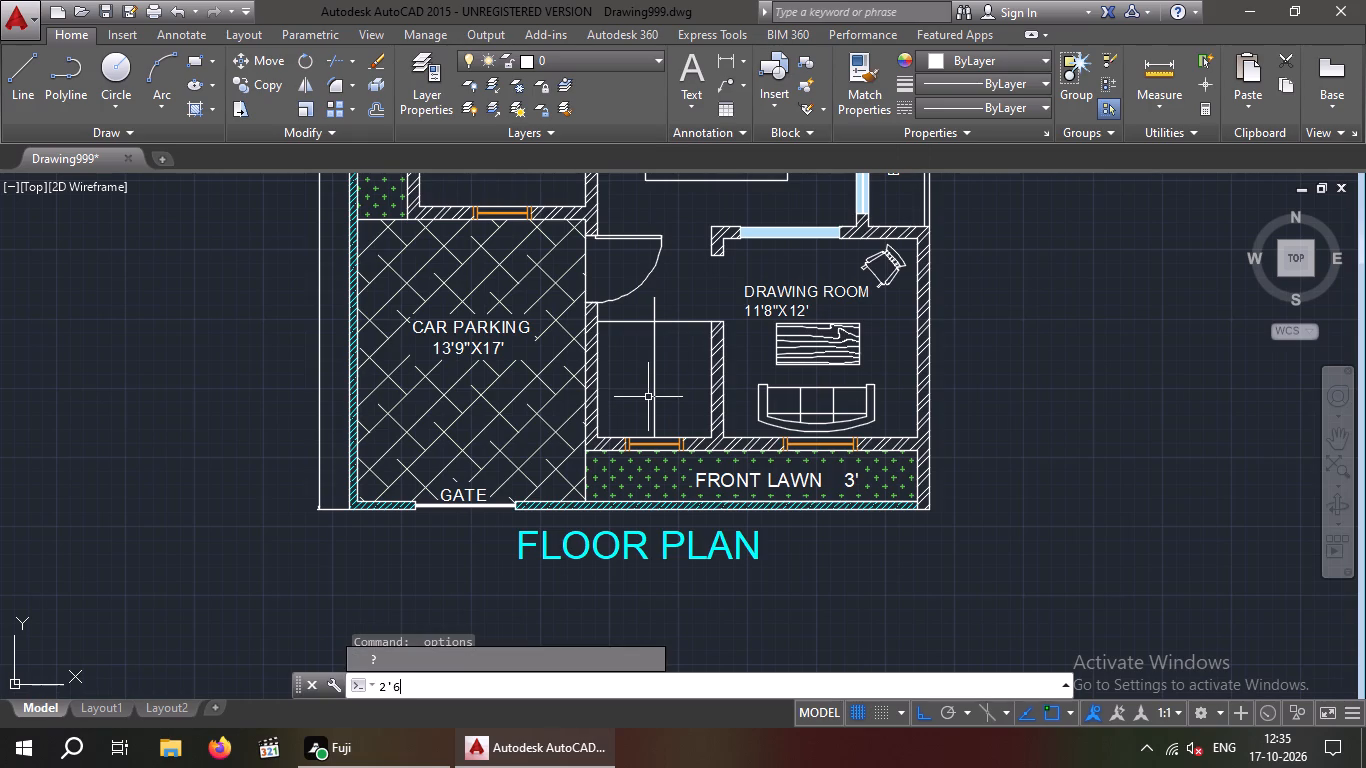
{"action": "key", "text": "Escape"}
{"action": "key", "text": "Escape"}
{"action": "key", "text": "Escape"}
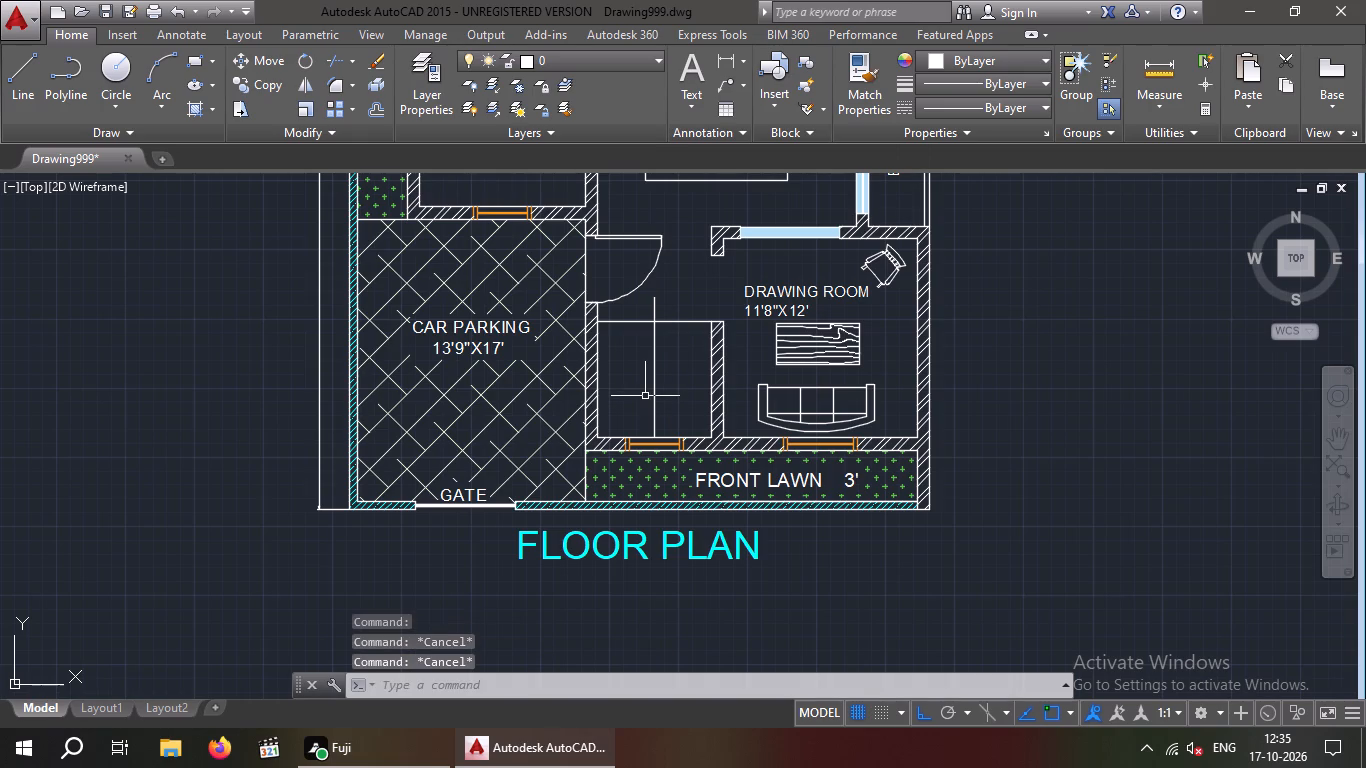
Offset the front wall's inner face line 2'6" into the small room between the car parking and drawing room.
{"action": "key", "text": "o"}
{"action": "key", "text": "Return"}
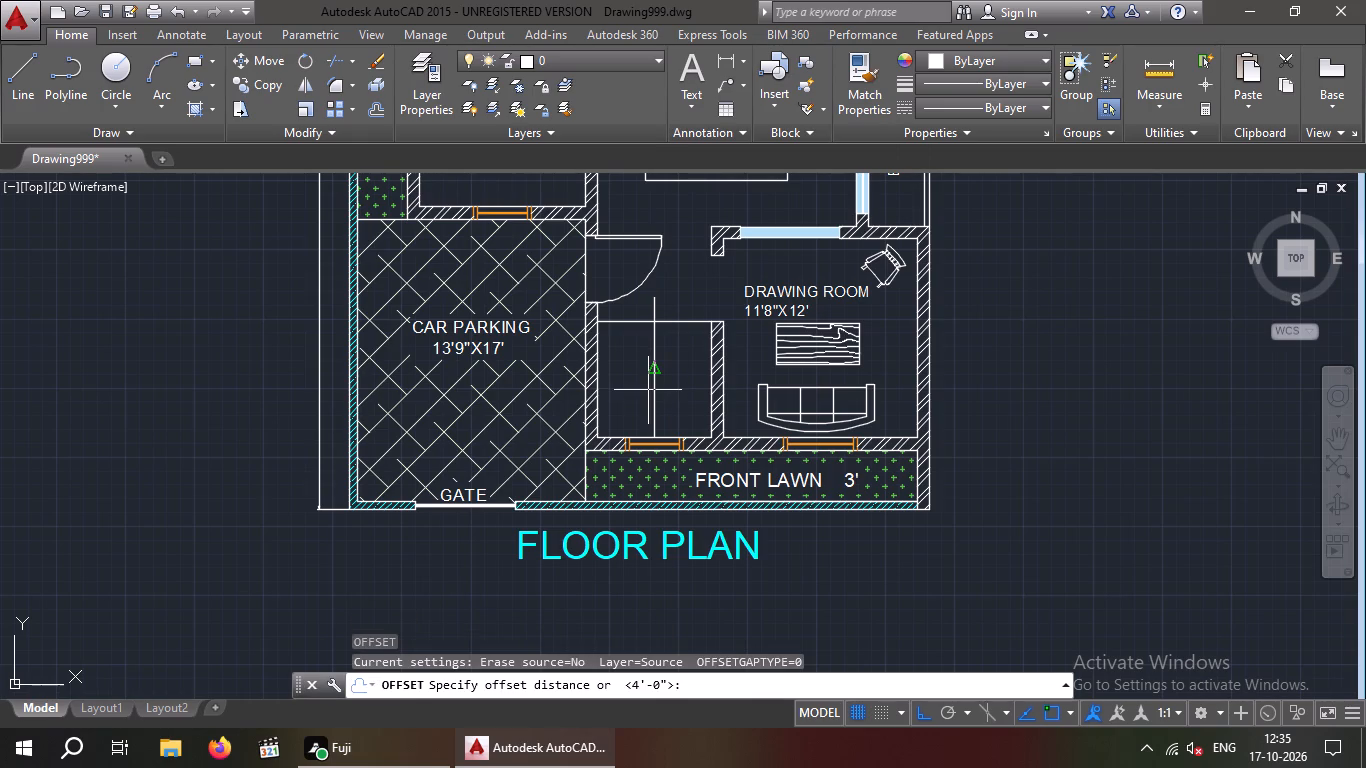
{"action": "key", "text": "2"}
{"action": "key", "text": "apostrophe"}
{"action": "key", "text": "6"}
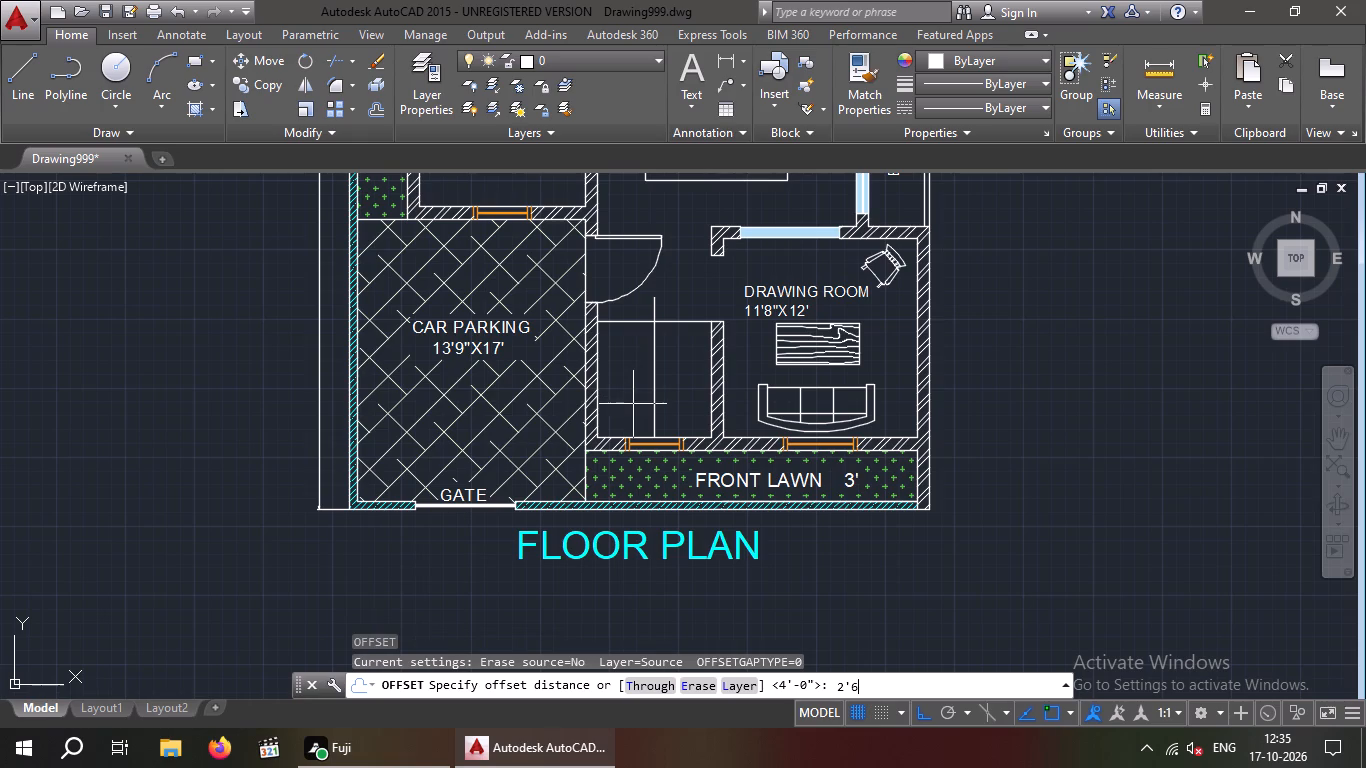
{"action": "key", "text": "shift+quotedbl"}
{"action": "key", "text": "Return"}
{"action": "scroll", "coordinate": [675, 423], "scroll_direction": "up", "scroll_amount": 2}
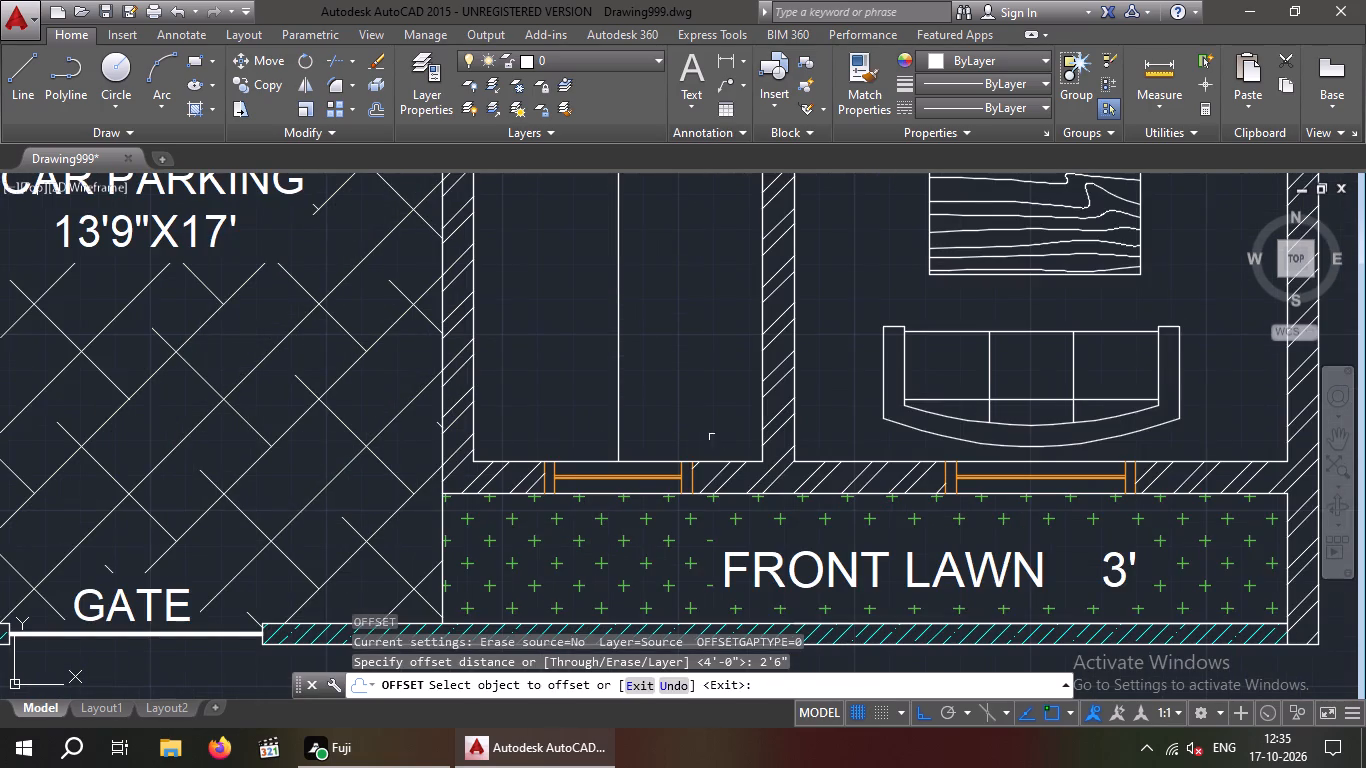
{"action": "left_click", "coordinate": [710, 460]}
{"action": "left_click", "coordinate": [709, 428]}
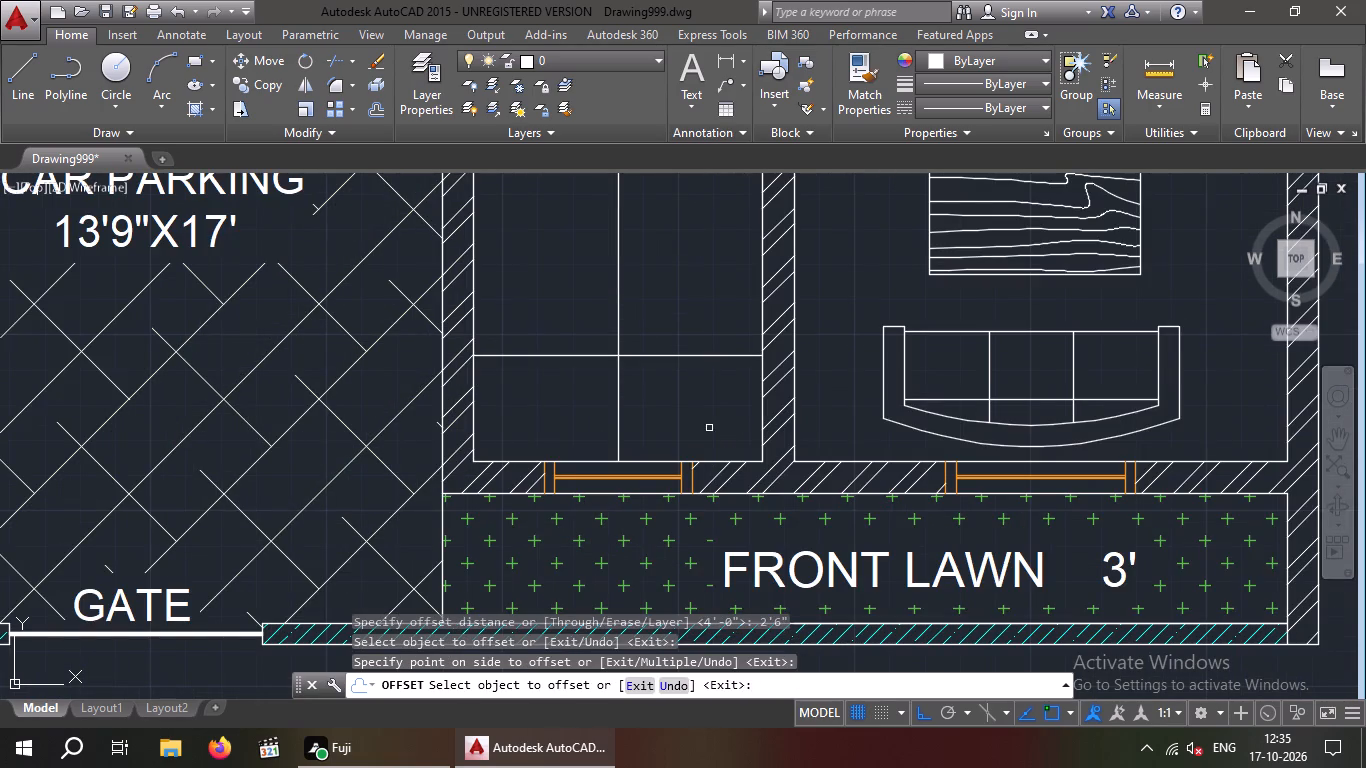
{"action": "key", "text": "Escape"}
{"action": "key", "text": "Escape"}
Trim the part of the vertical centre line between the 2'6" offset line and the front wall.
{"action": "type", "text": "TR"}
{"action": "key", "text": "space"}
{"action": "key", "text": "space"}
{"action": "left_click_drag", "start_coordinate": [712, 391], "coordinate": [566, 414]}
{"action": "left_click", "coordinate": [554, 414]}
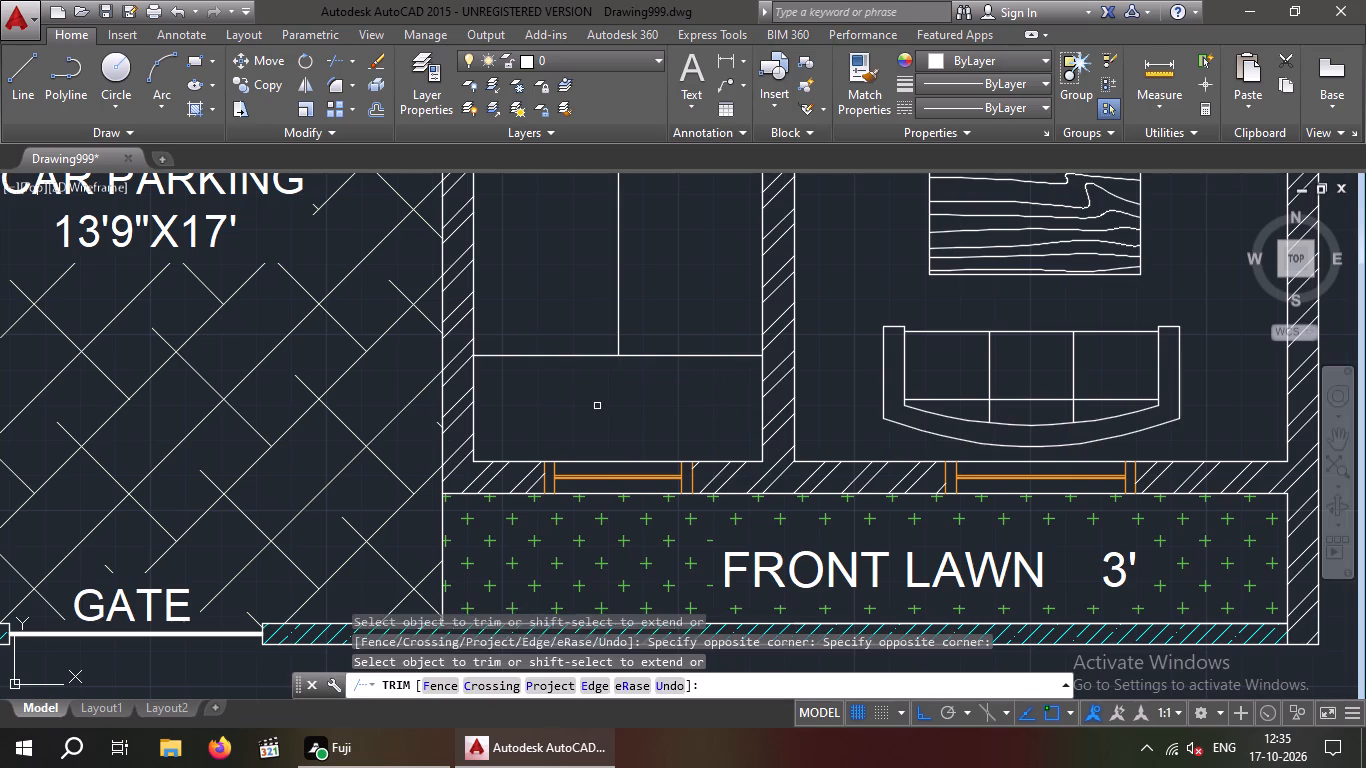
{"action": "scroll", "coordinate": [597, 406], "scroll_direction": "down", "scroll_amount": 2}
{"action": "middle_click", "coordinate": [589, 430]}
{"action": "key", "text": "Escape"}
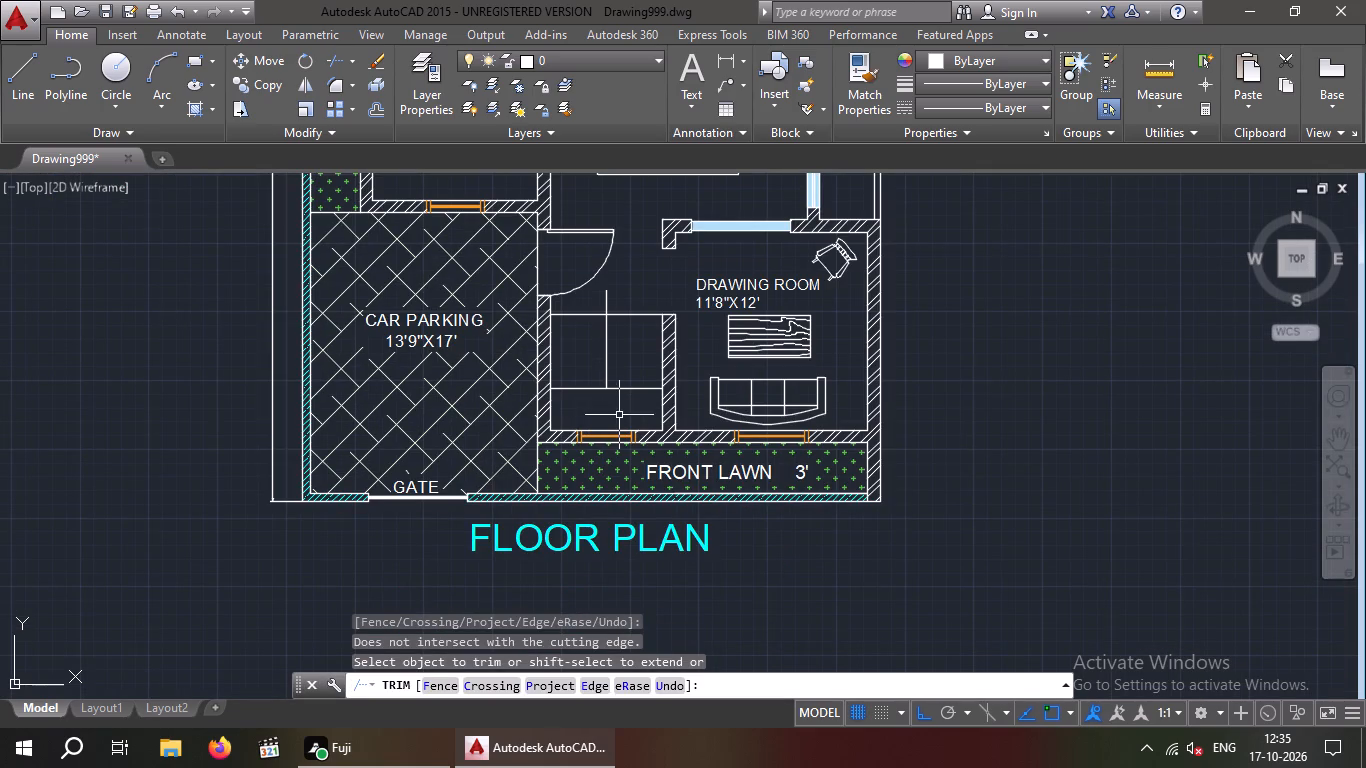
{"action": "key", "text": "Escape"}
{"action": "key", "text": "Escape"}
Offset the 2'6" landing line successively by 9" away from the front wall to add five stair tread lines.
{"action": "key", "text": "o"}
{"action": "key", "text": "Return"}
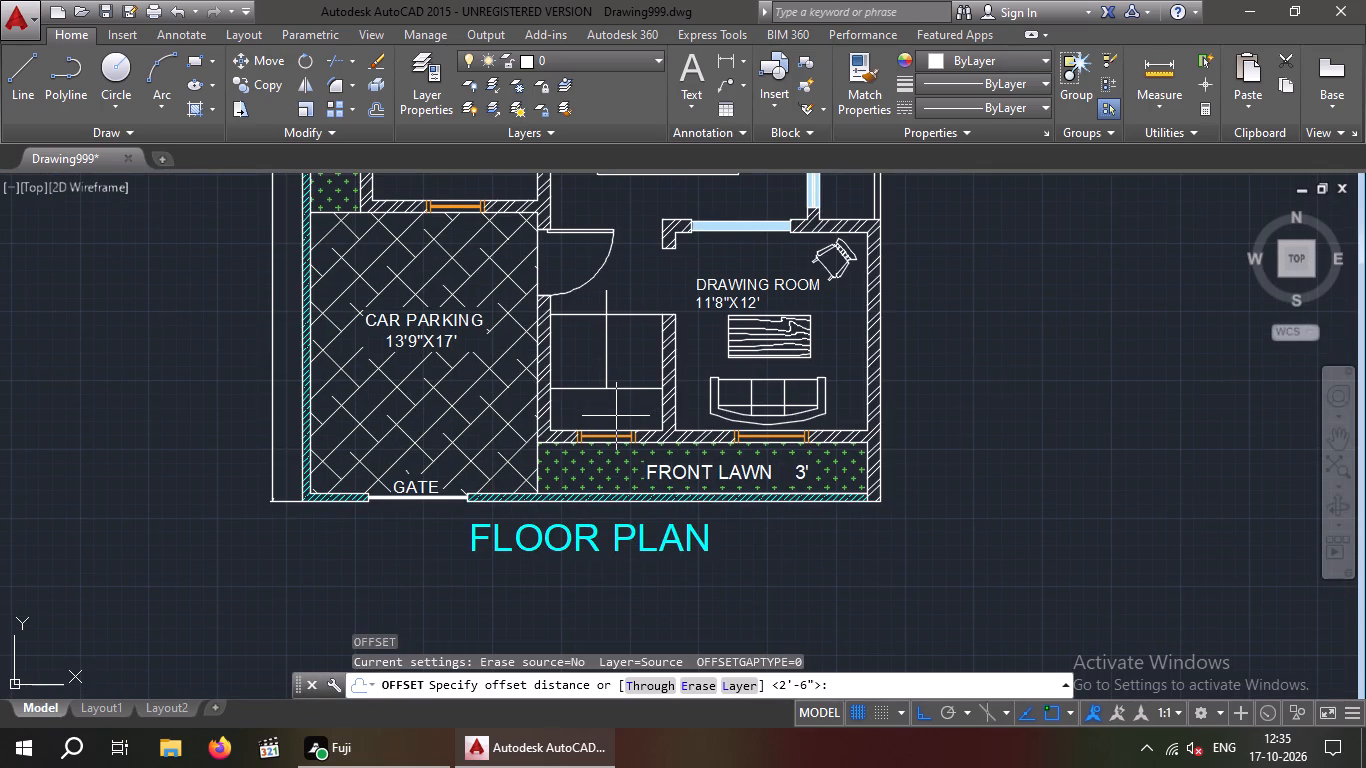
{"action": "key", "text": "9"}
{"action": "key", "text": "shift+quotedbl"}
{"action": "key", "text": "Return"}
{"action": "scroll", "coordinate": [619, 391], "scroll_direction": "up", "scroll_amount": 3}
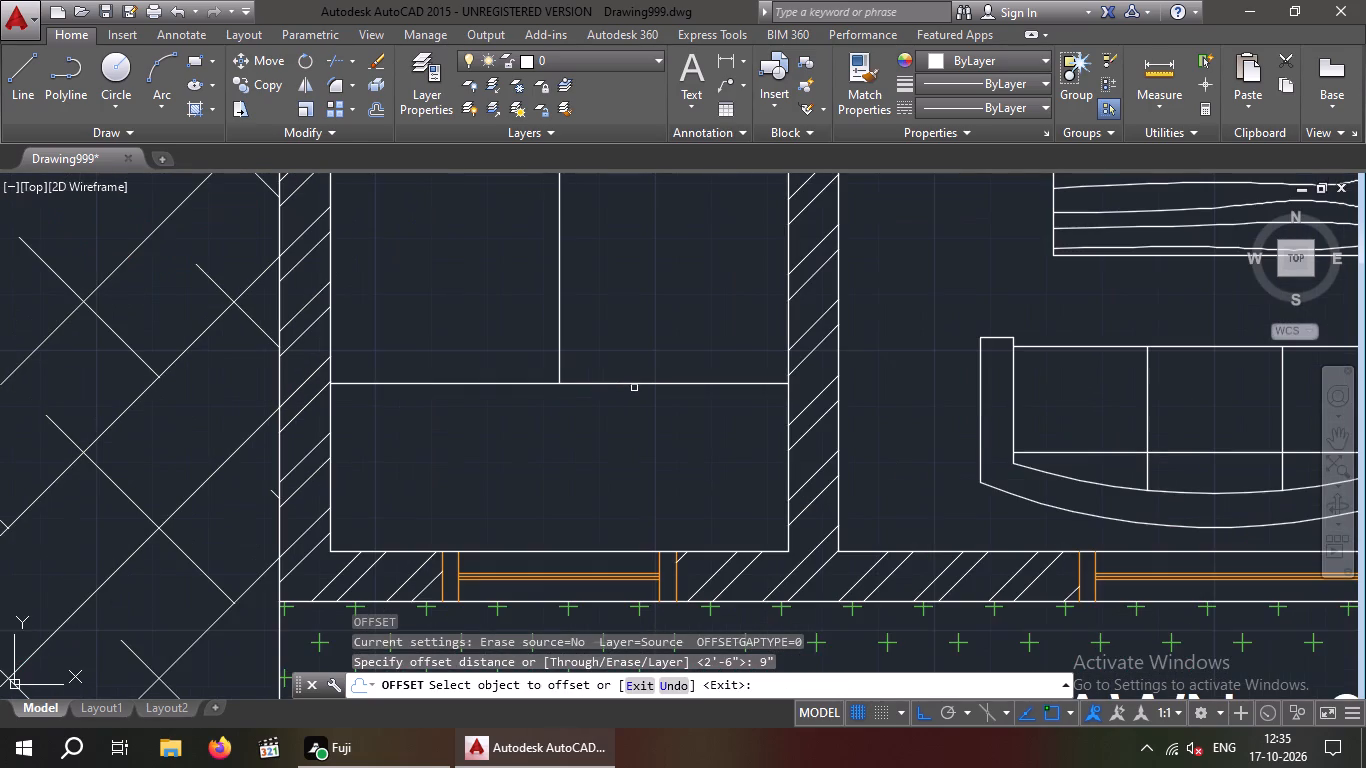
{"action": "left_click", "coordinate": [635, 386]}
{"action": "left_click", "coordinate": [640, 367]}
{"action": "scroll", "coordinate": [640, 367], "scroll_direction": "down", "scroll_amount": 1}
{"action": "middle_click_drag", "start_coordinate": [640, 415], "coordinate": [635, 474]}
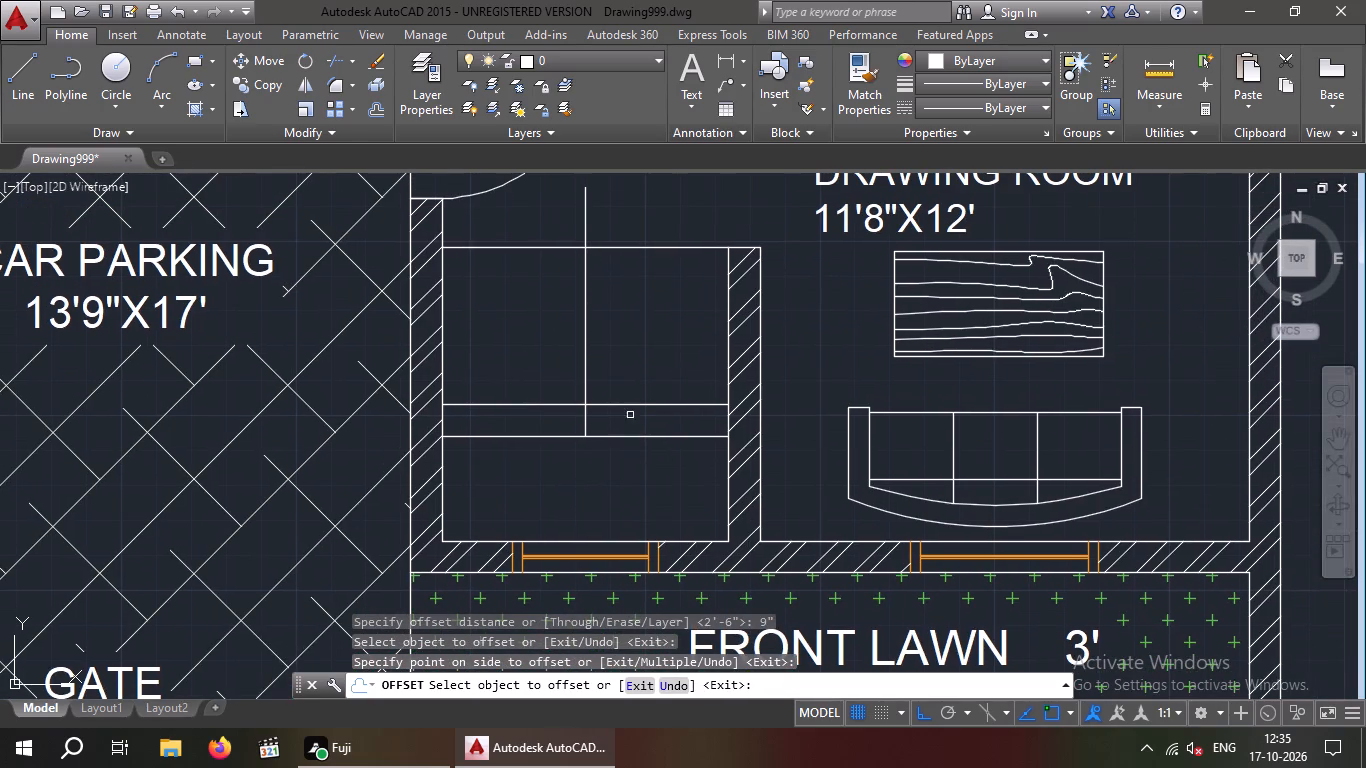
{"action": "left_click", "coordinate": [639, 403]}
{"action": "left_click", "coordinate": [643, 383]}
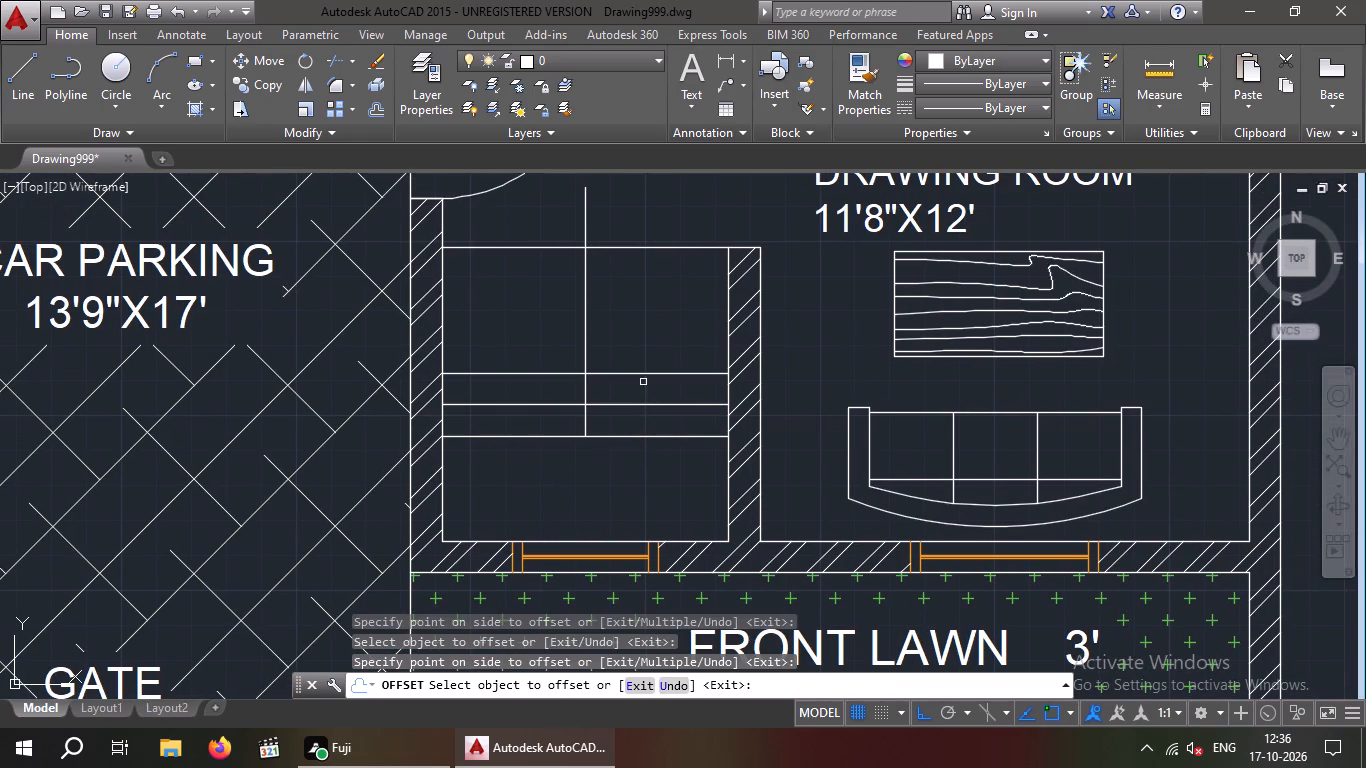
{"action": "left_click", "coordinate": [643, 375]}
{"action": "left_click", "coordinate": [647, 352]}
{"action": "left_click", "coordinate": [648, 344]}
{"action": "left_click", "coordinate": [659, 309]}
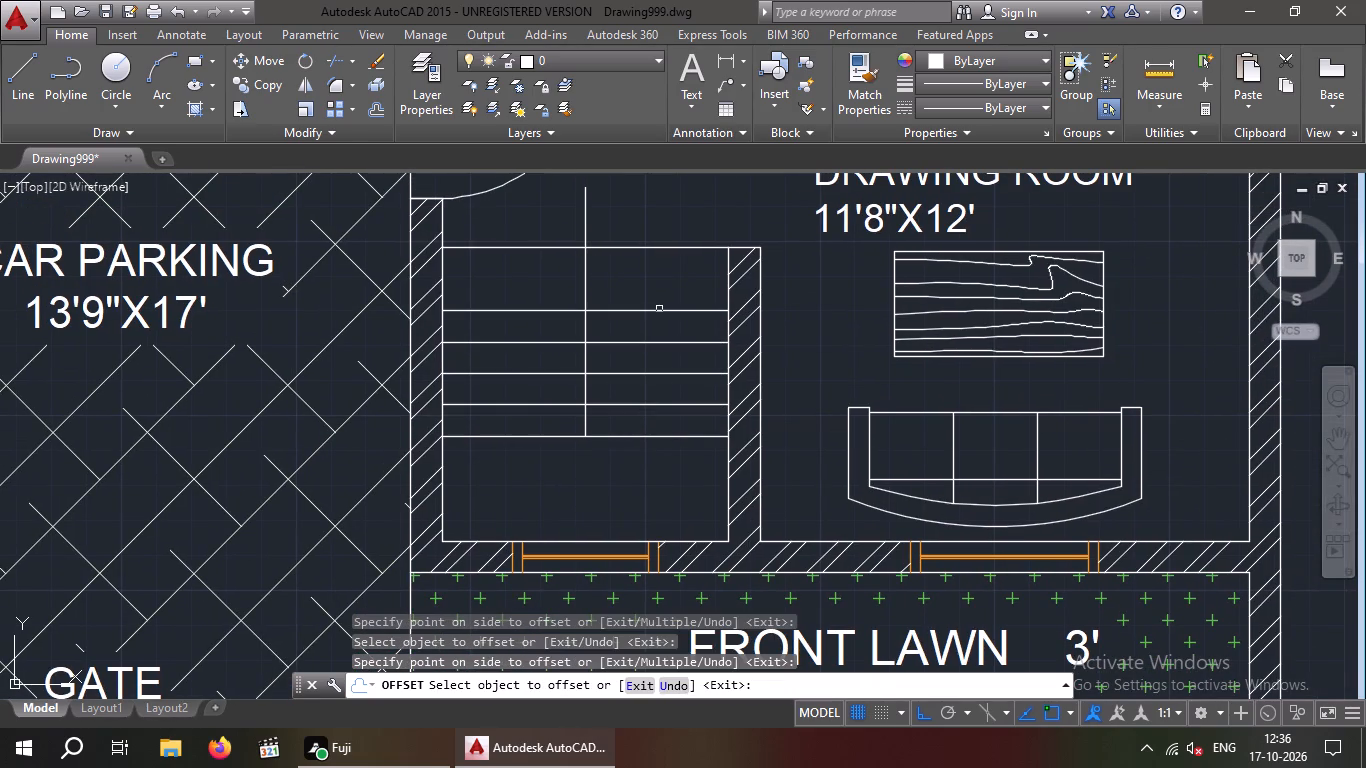
{"action": "left_click", "coordinate": [658, 310]}
{"action": "left_click", "coordinate": [664, 293]}
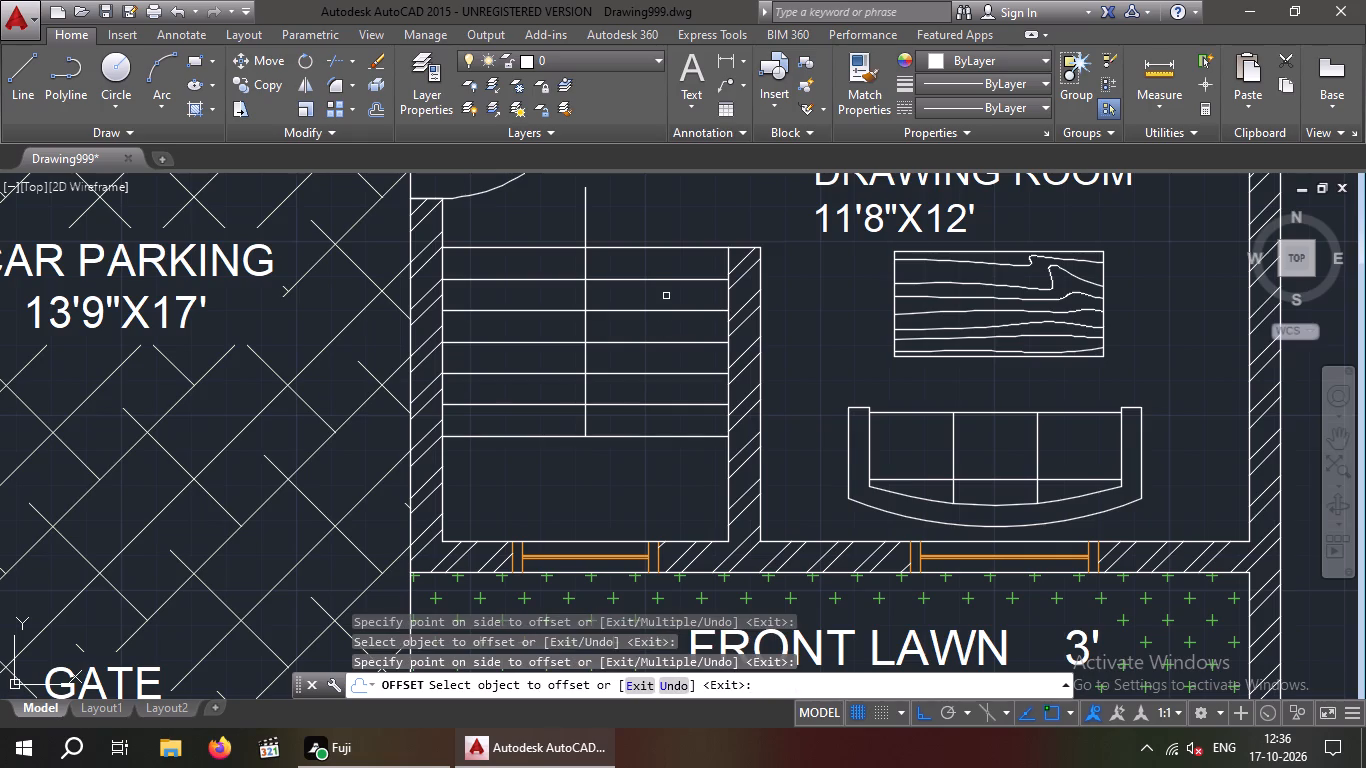
{"action": "key", "text": "Escape"}
{"action": "key", "text": "Escape"}
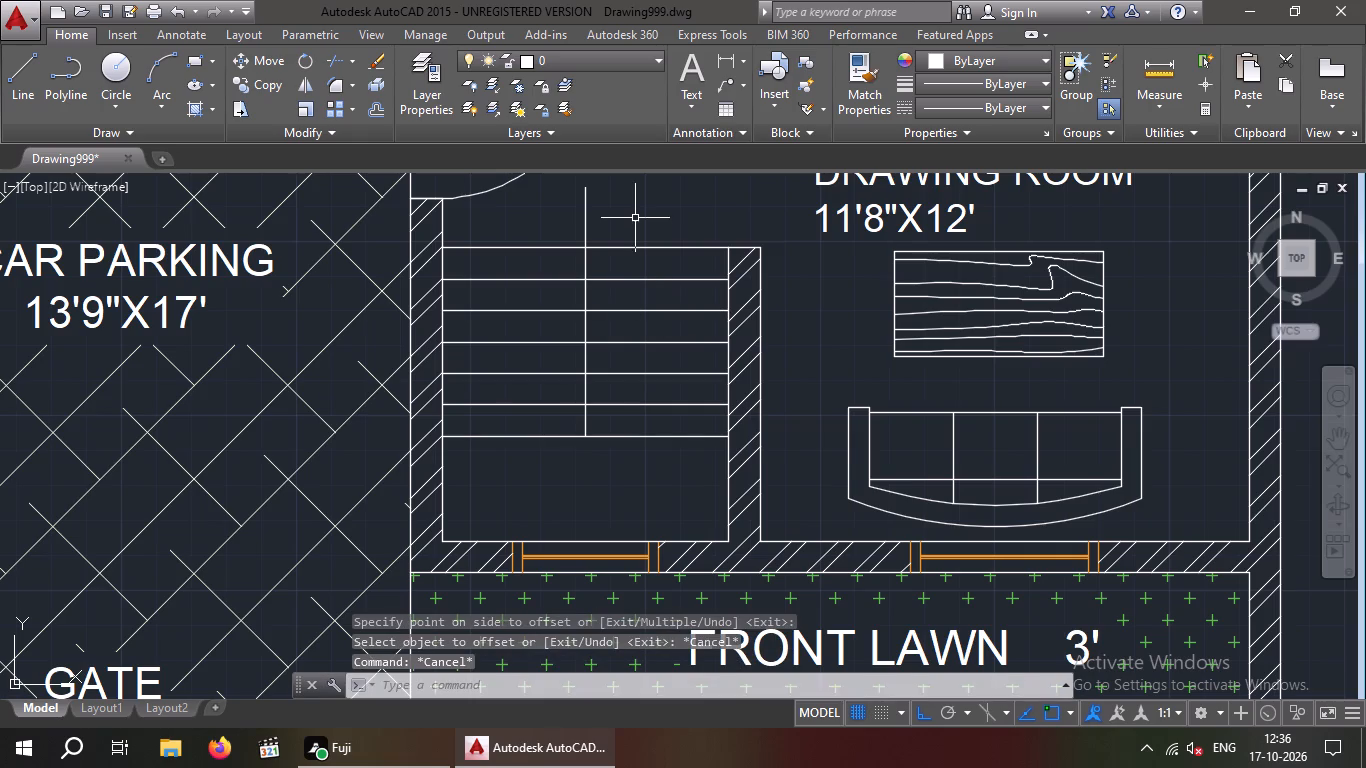
Trim the vertical centre line's end that extends above the staircase's top horizontal line.
{"action": "type", "text": "TR"}
{"action": "key", "text": "space"}
{"action": "key", "text": "space"}
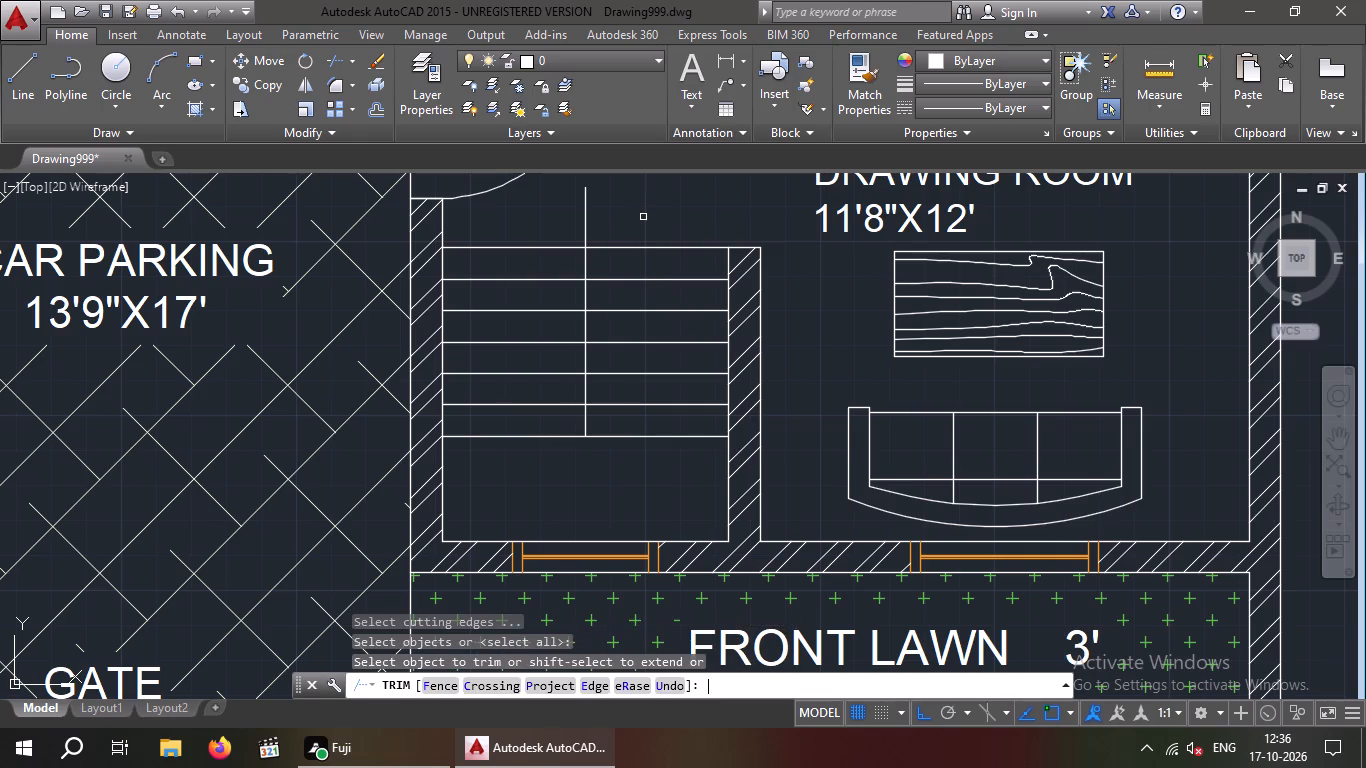
{"action": "left_click_drag", "start_coordinate": [643, 209], "coordinate": [608, 222]}
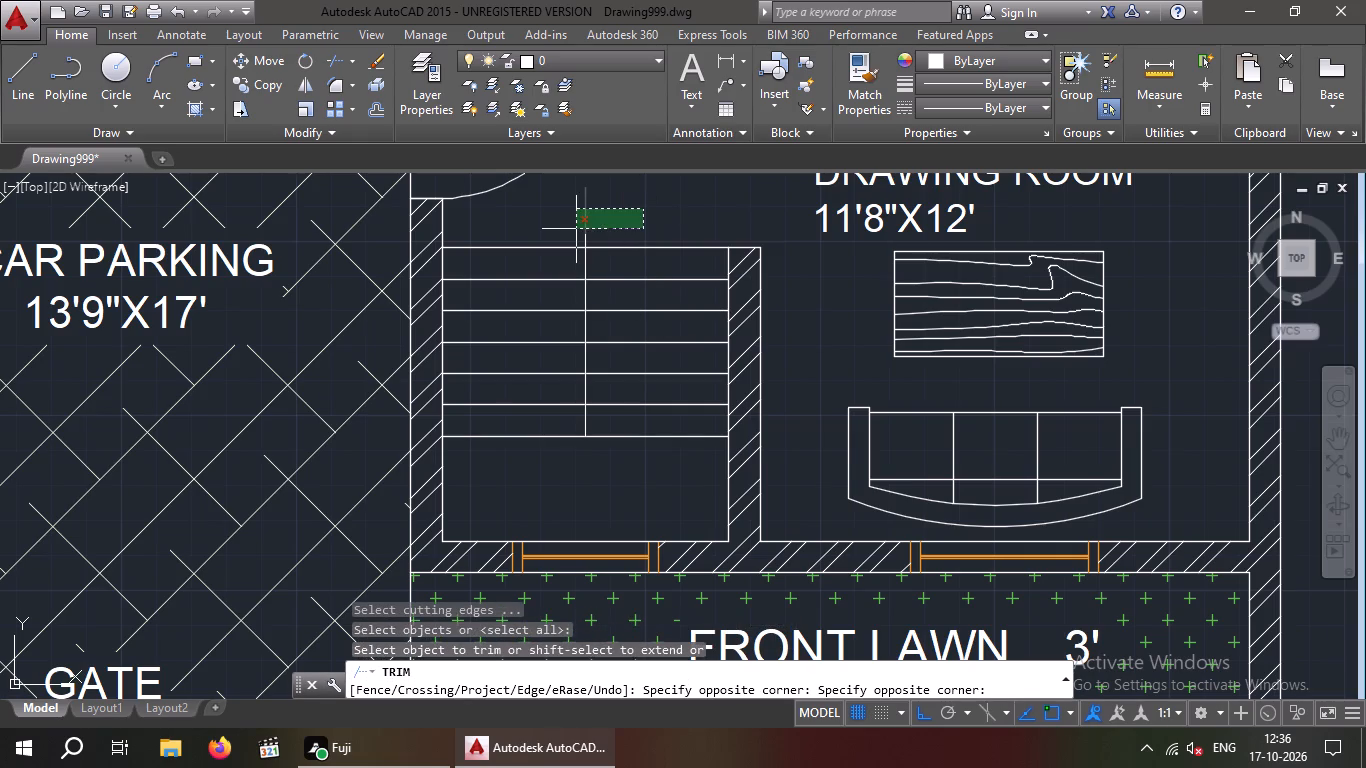
{"action": "left_click", "coordinate": [576, 229]}
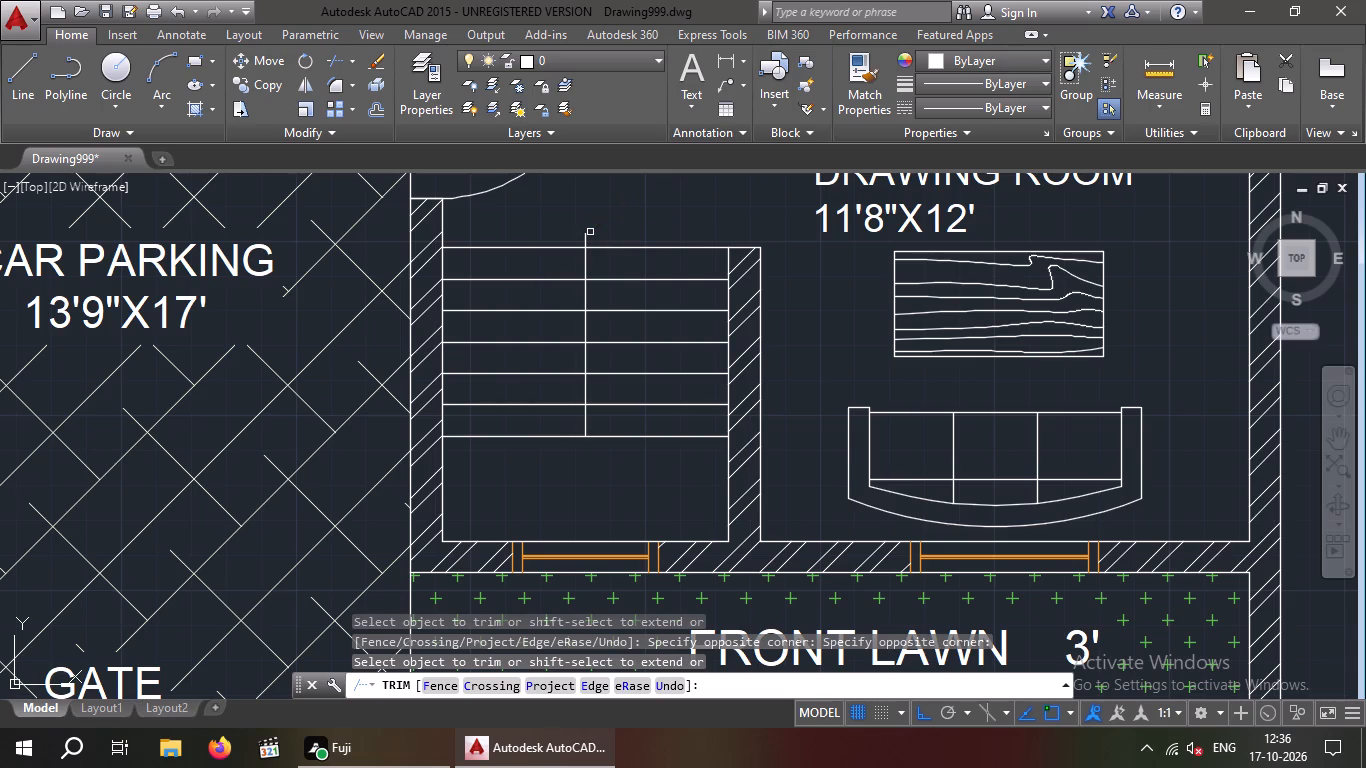
{"action": "scroll", "coordinate": [590, 232], "scroll_direction": "up", "scroll_amount": 2}
{"action": "left_click_drag", "start_coordinate": [603, 228], "coordinate": [588, 247]}
{"action": "left_click", "coordinate": [543, 261]}
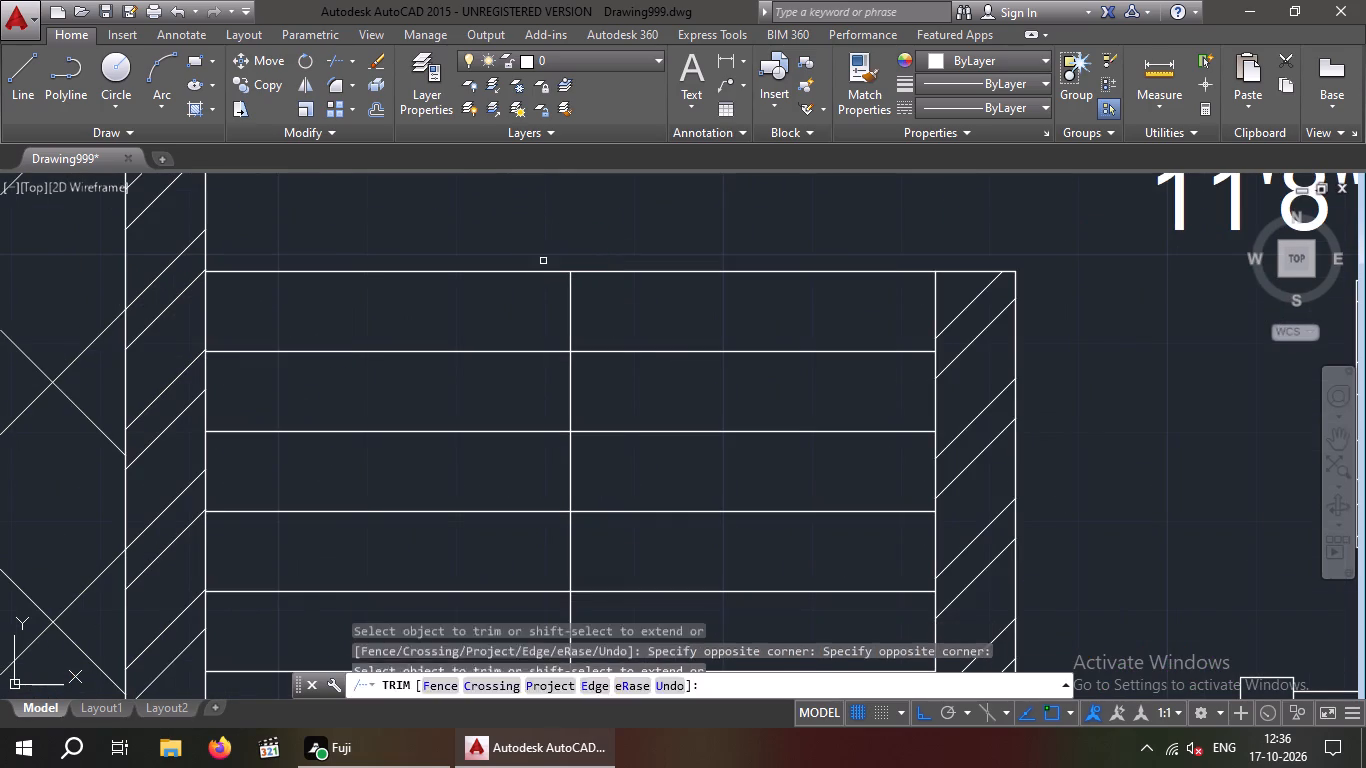
{"action": "key", "text": "Escape"}
{"action": "scroll", "coordinate": [568, 243], "scroll_direction": "down", "scroll_amount": 2}
{"action": "key", "text": "Escape"}
{"action": "key", "text": "Escape"}
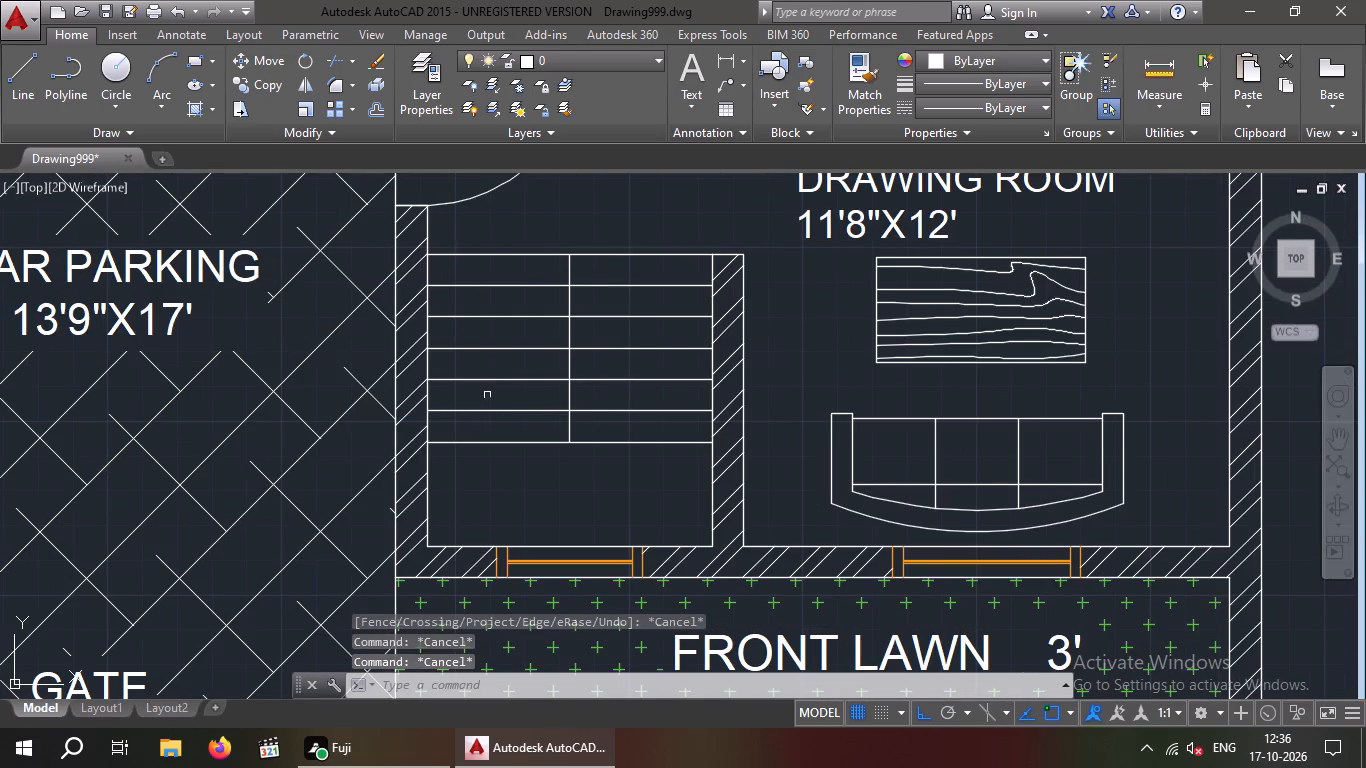
Offset the staircase's vertical centre line 1" to each side.
{"action": "key", "text": "o"}
{"action": "key", "text": "Return"}
{"action": "key", "text": "1"}
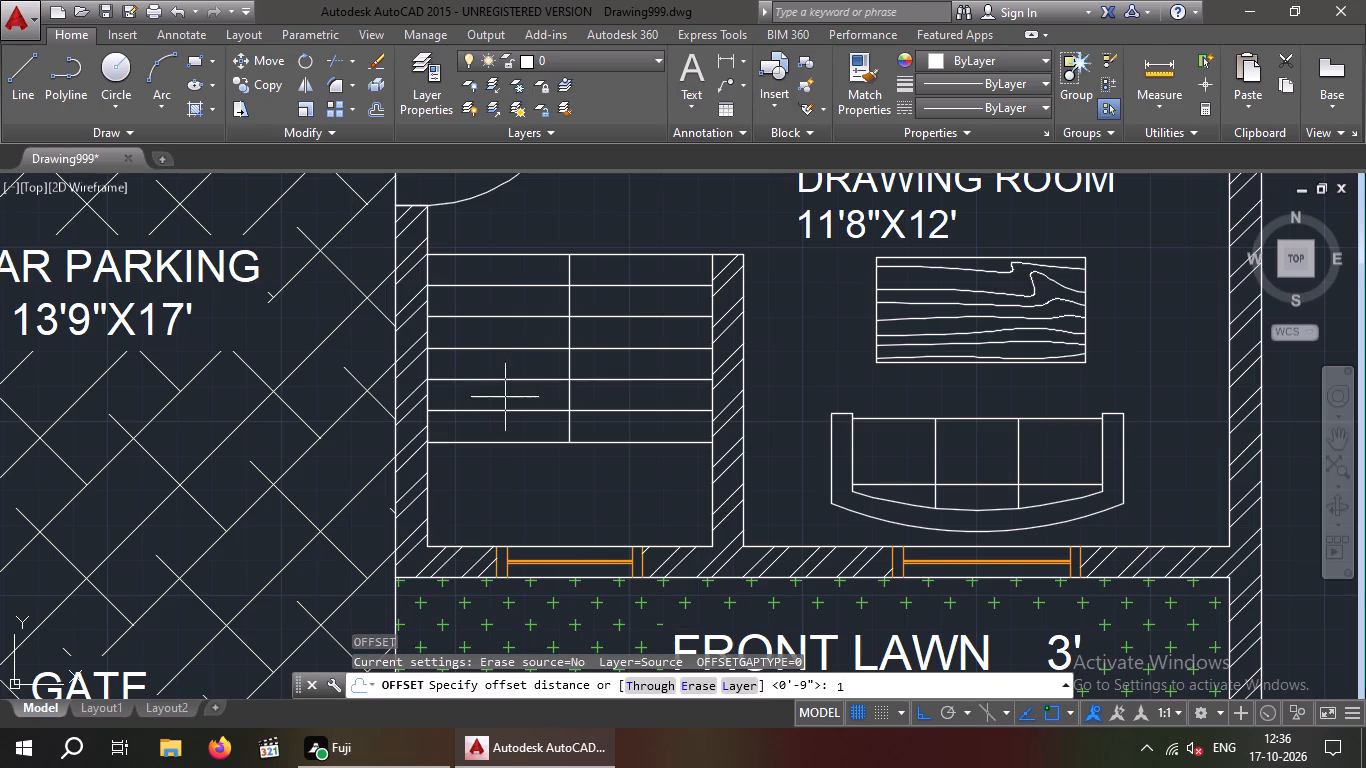
{"action": "key", "text": "shift+quotedbl"}
{"action": "key", "text": "Return"}
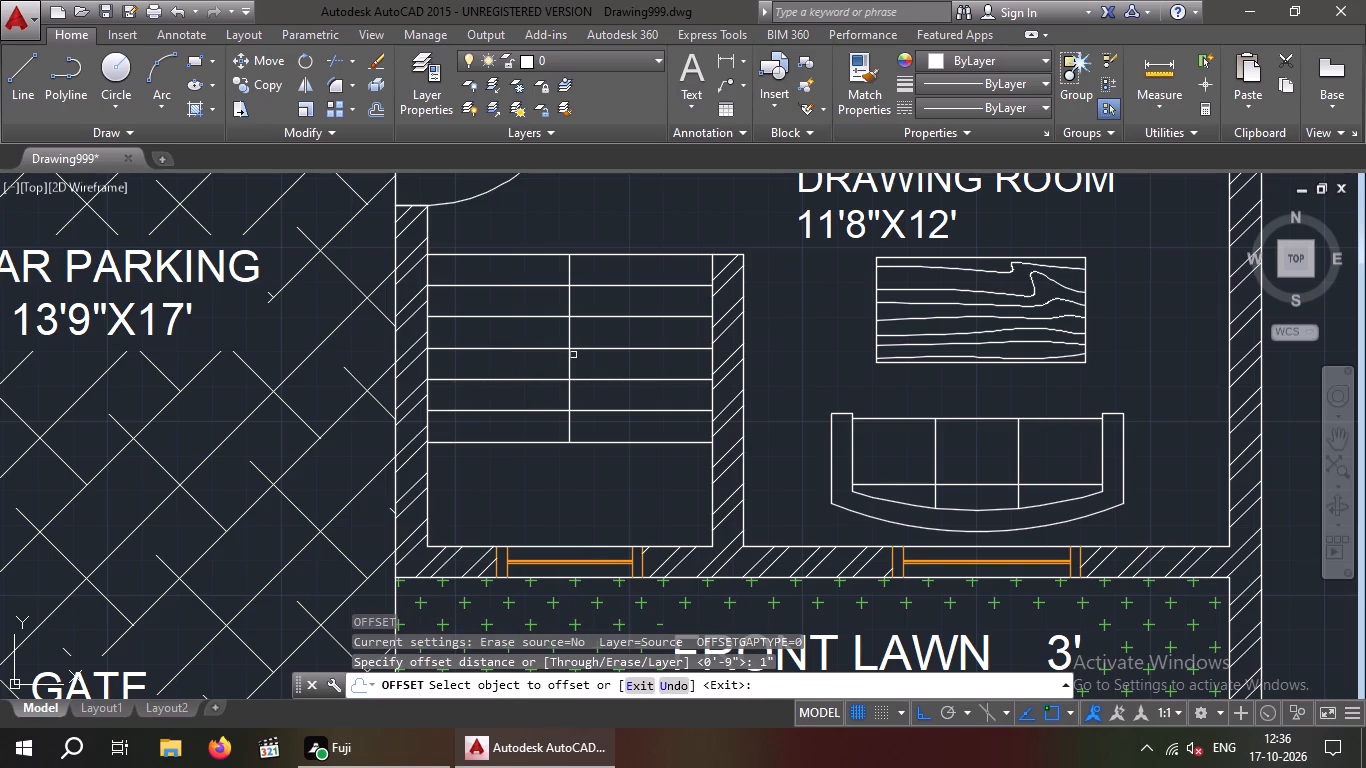
{"action": "left_click", "coordinate": [568, 363]}
{"action": "left_click", "coordinate": [594, 362]}
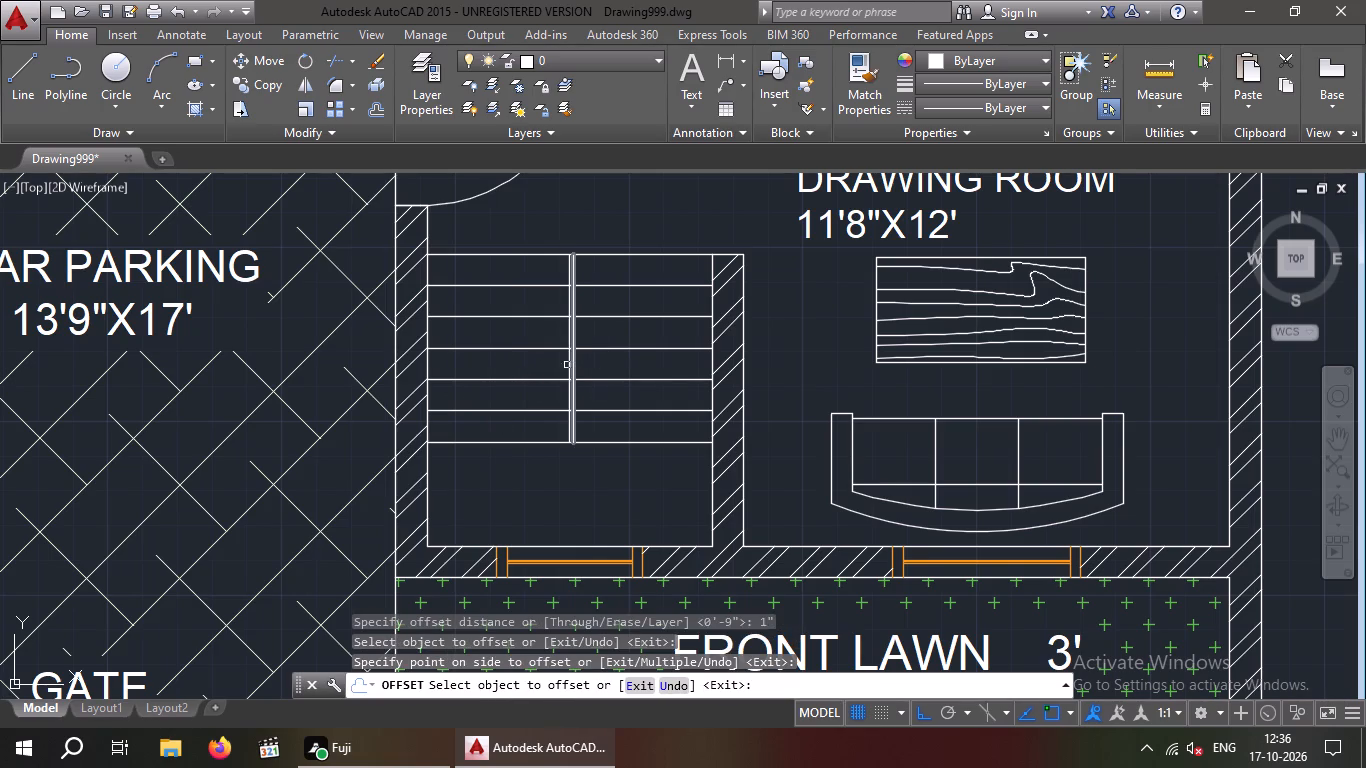
{"action": "scroll", "coordinate": [566, 365], "scroll_direction": "up", "scroll_amount": 2}
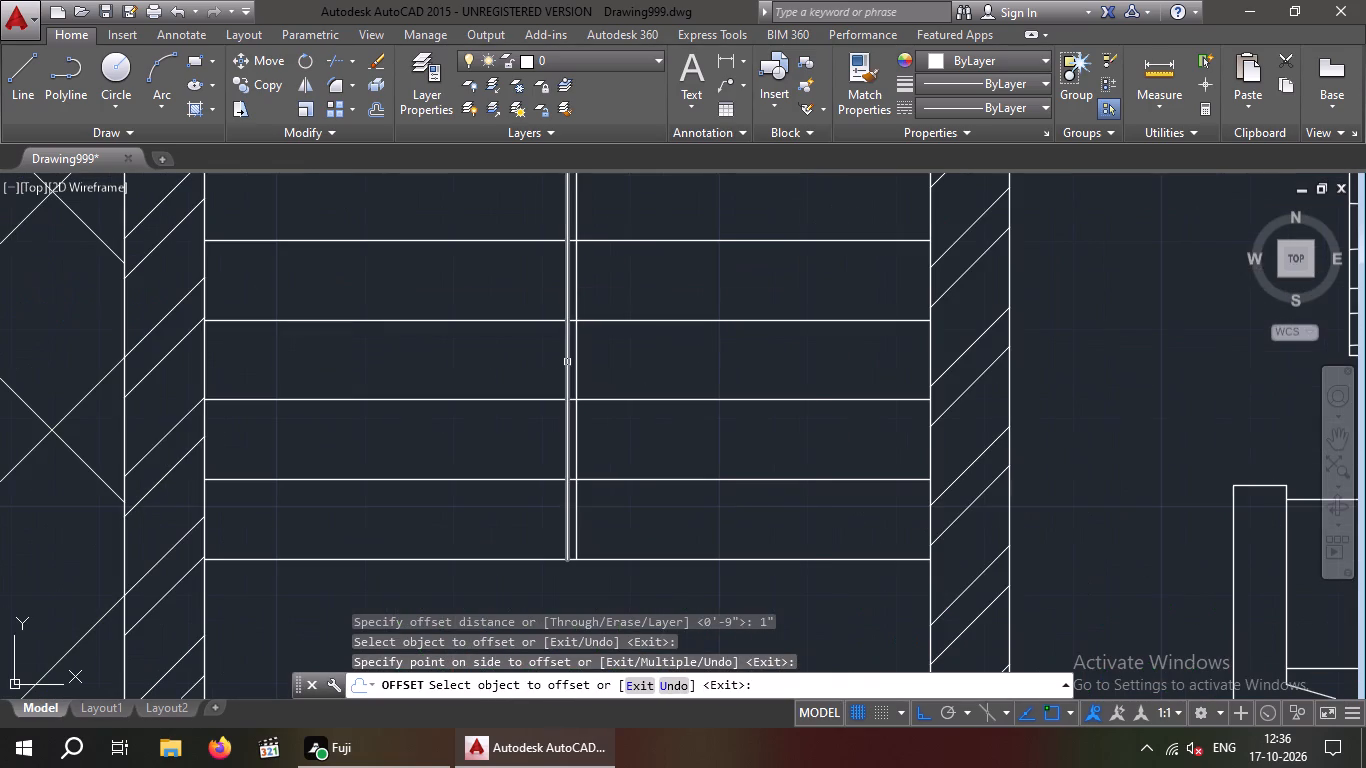
{"action": "left_click_drag", "start_coordinate": [567, 362], "coordinate": [514, 370]}
{"action": "left_click", "coordinate": [496, 374]}
{"action": "key", "text": "Escape"}
{"action": "key", "text": "Escape"}
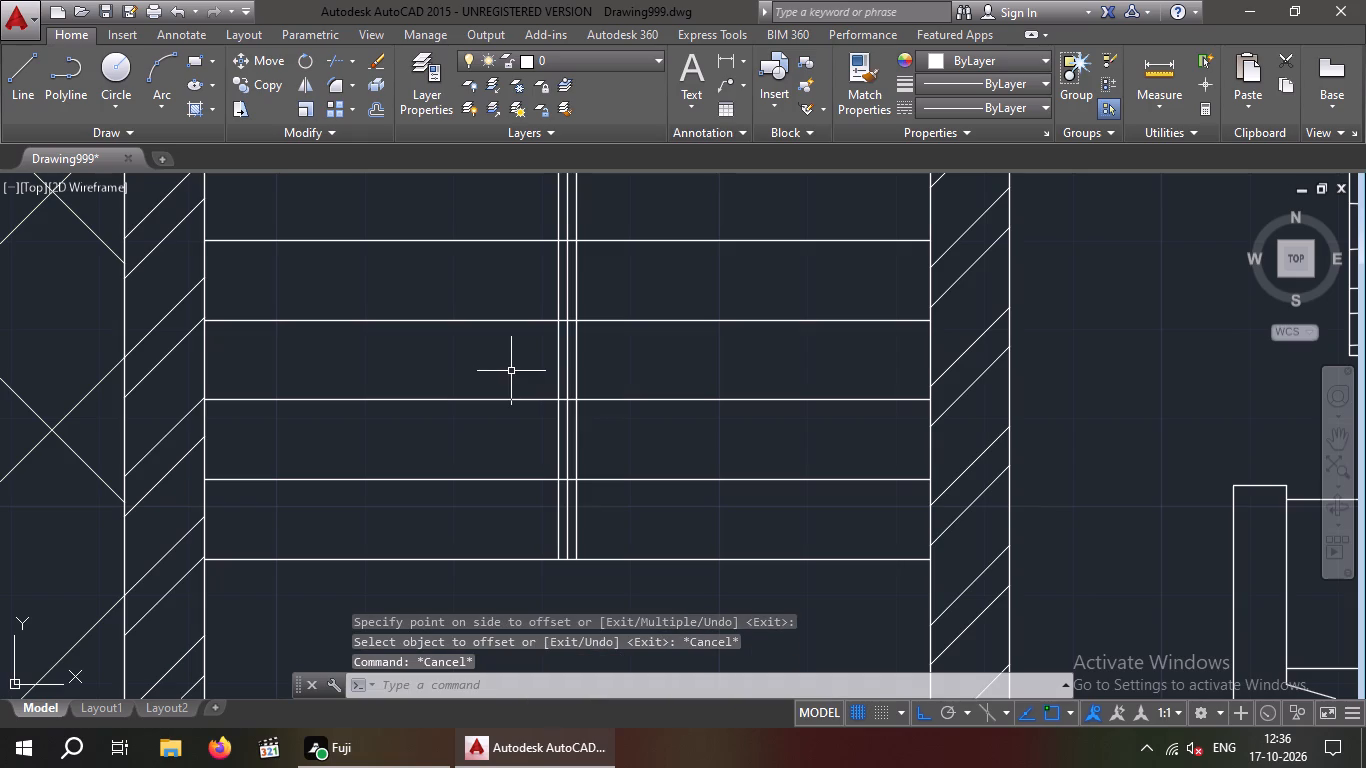
Erase the original centre line between the two 1" offset lines.
{"action": "scroll", "coordinate": [571, 368], "scroll_direction": "up", "scroll_amount": 2}
{"action": "left_click", "coordinate": [556, 367]}
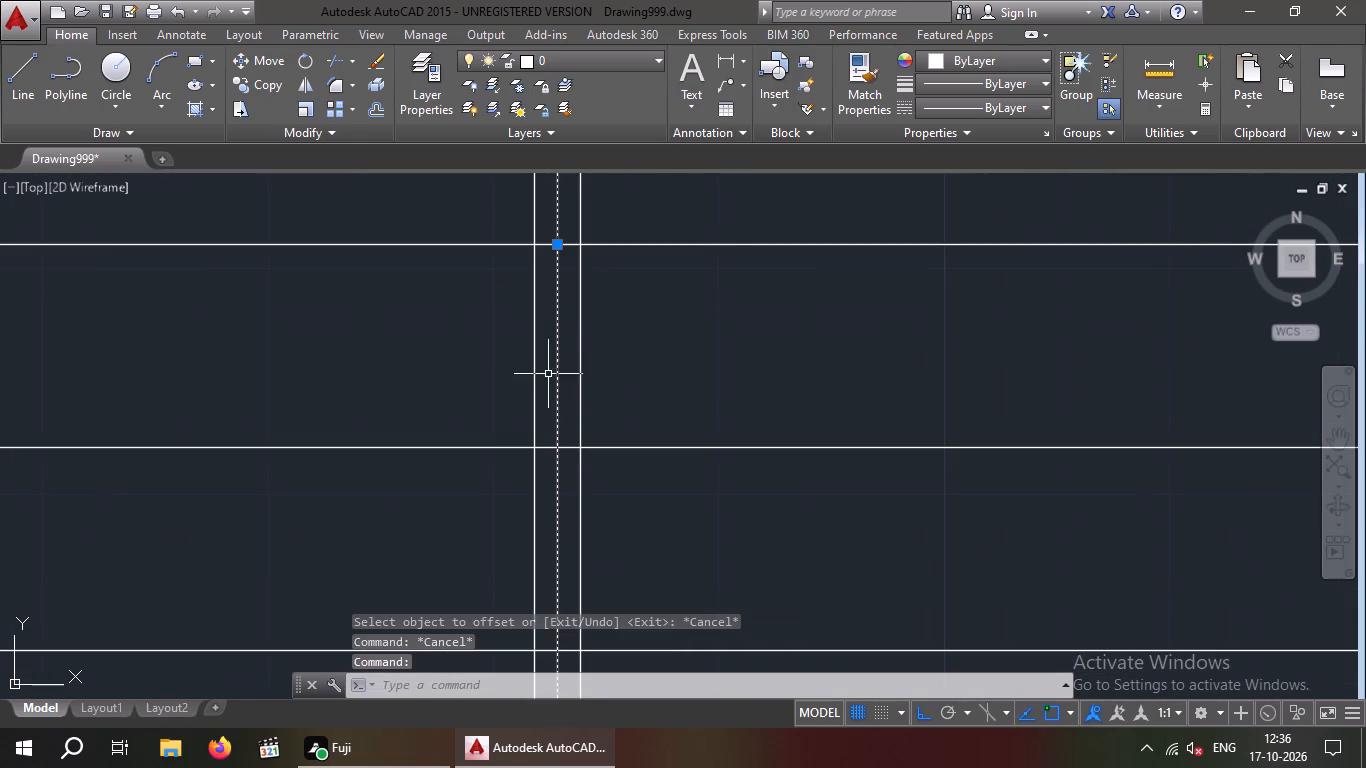
{"action": "key", "text": "Delete"}
Trim the five tread lines between the two vertical divider lines to leave a clear gap between the flights.
{"action": "scroll", "coordinate": [501, 385], "scroll_direction": "down", "scroll_amount": 1}
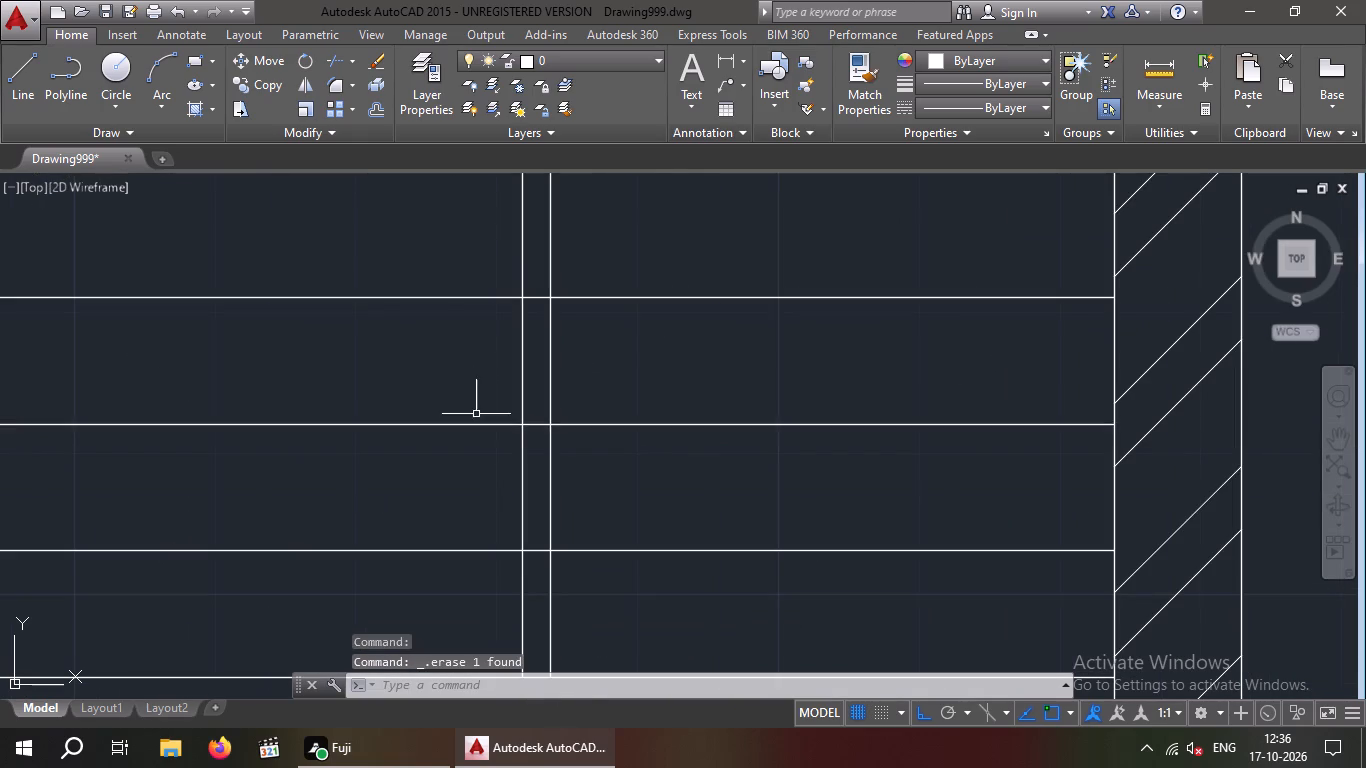
{"action": "middle_click_drag", "start_coordinate": [476, 412], "coordinate": [460, 328]}
{"action": "key", "text": "Escape"}
{"action": "key", "text": "Escape"}
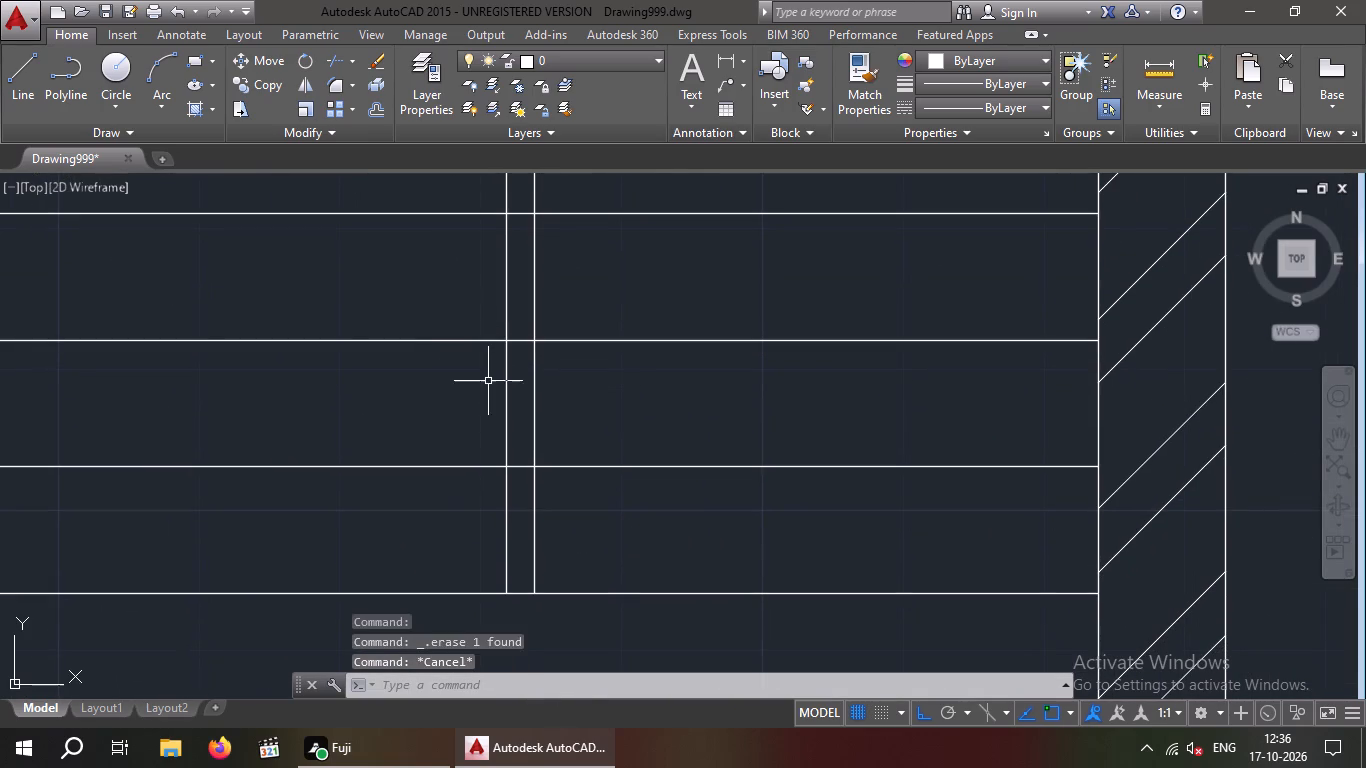
{"action": "type", "text": "TR"}
{"action": "key", "text": "space"}
{"action": "key", "text": "space"}
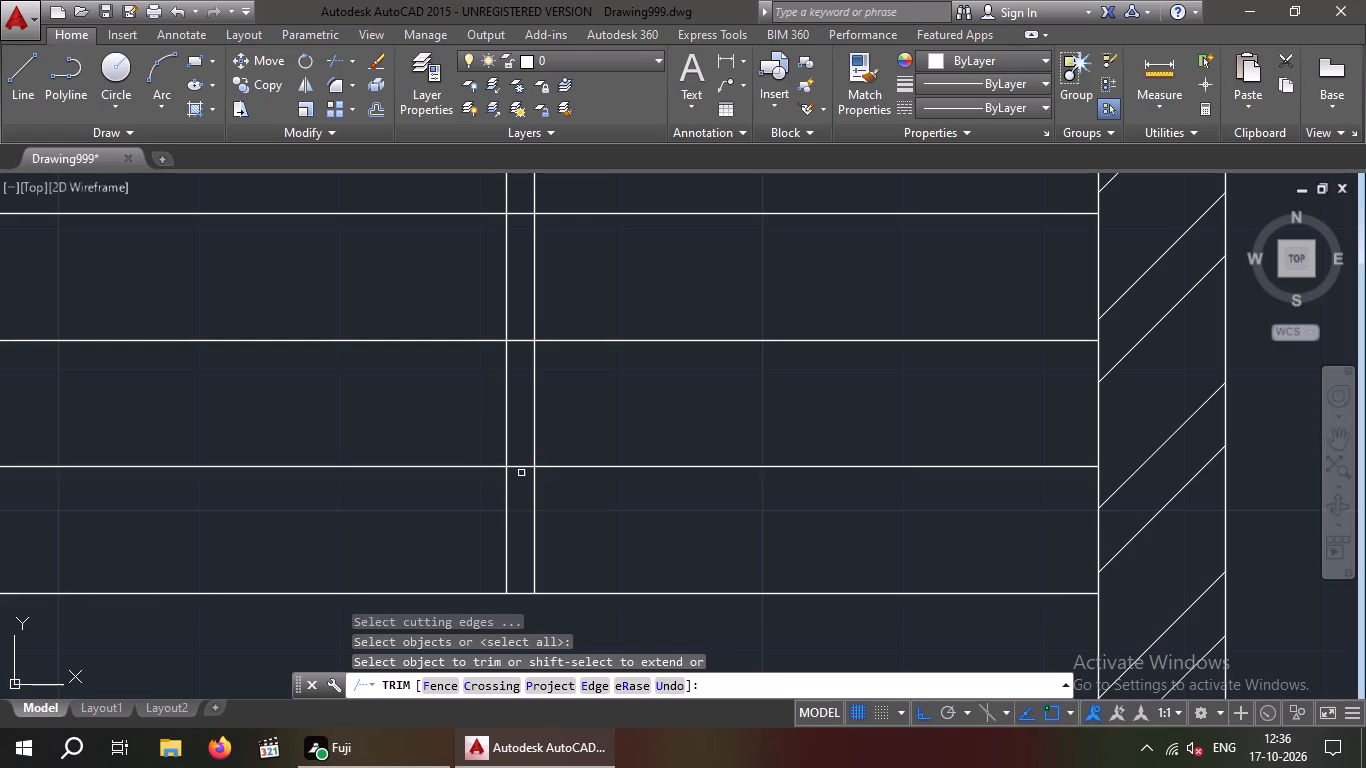
{"action": "left_click", "coordinate": [522, 465]}
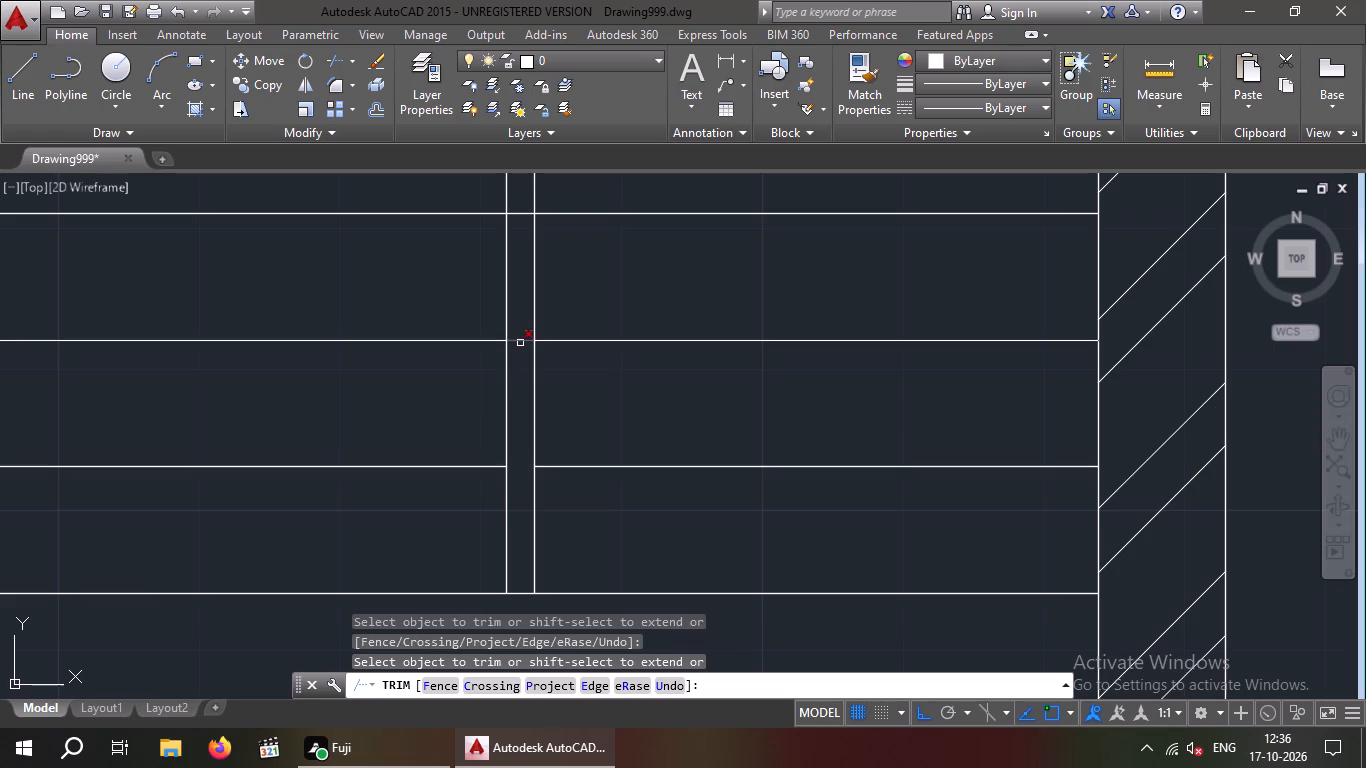
{"action": "left_click", "coordinate": [520, 343]}
{"action": "scroll", "coordinate": [520, 343], "scroll_direction": "down", "scroll_amount": 2}
{"action": "middle_click_drag", "start_coordinate": [521, 355], "coordinate": [522, 386]}
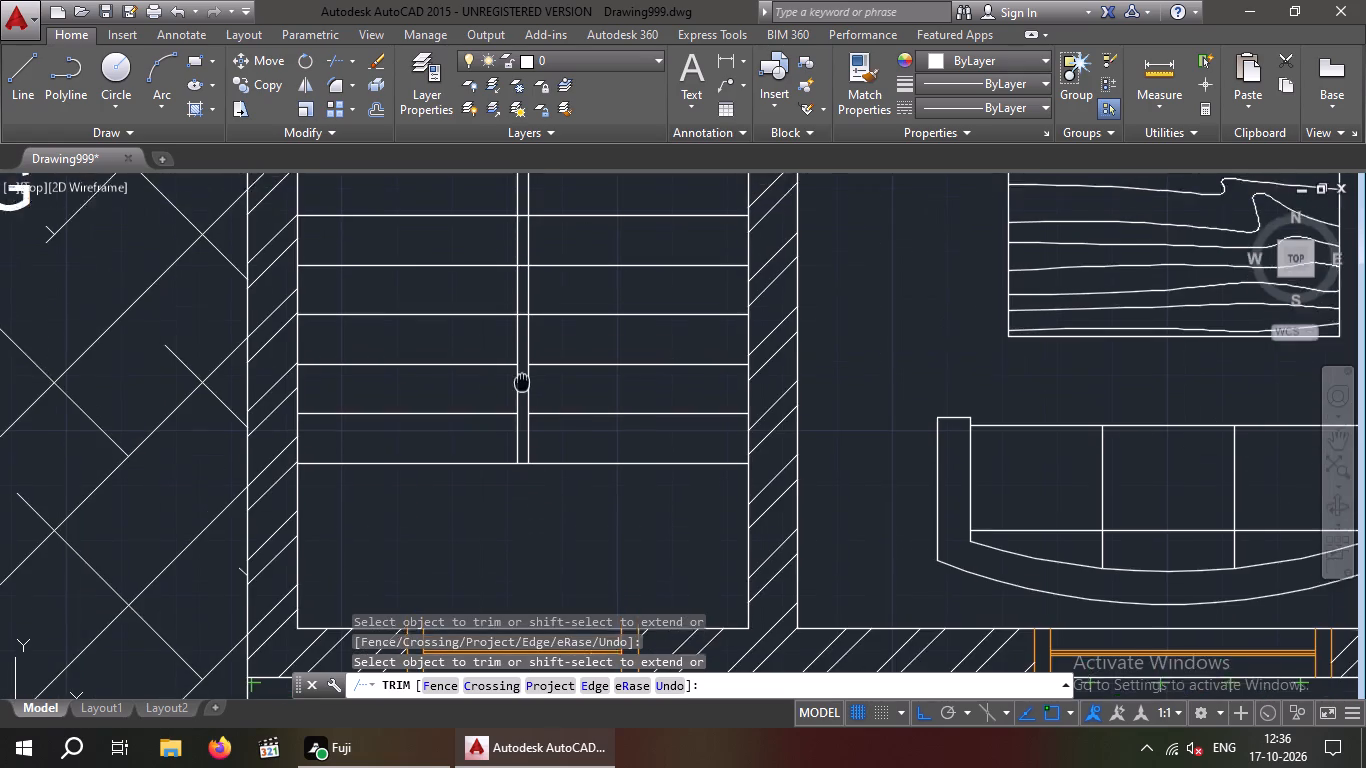
{"action": "middle_click_drag", "start_coordinate": [522, 386], "coordinate": [517, 492]}
{"action": "scroll", "coordinate": [521, 430], "scroll_direction": "up", "scroll_amount": 2}
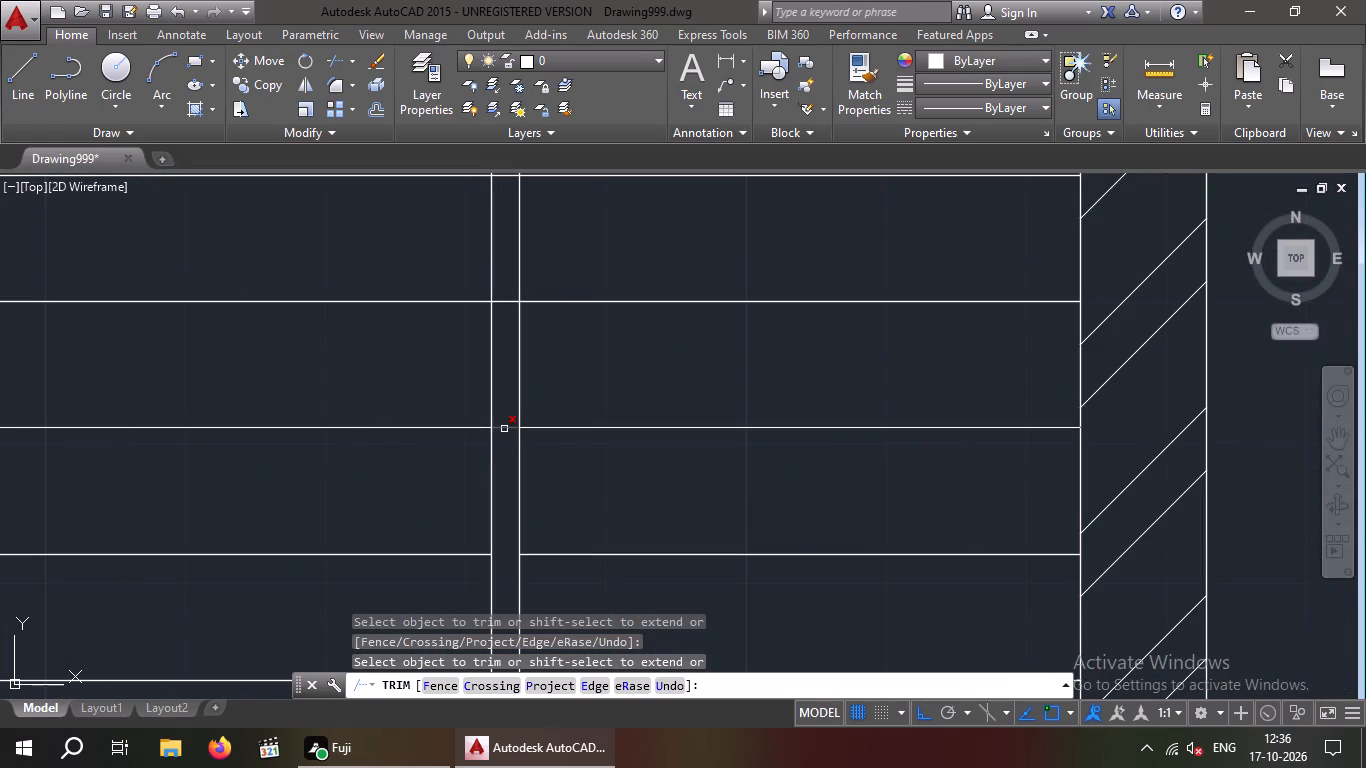
{"action": "left_click", "coordinate": [503, 428]}
{"action": "left_click", "coordinate": [504, 304]}
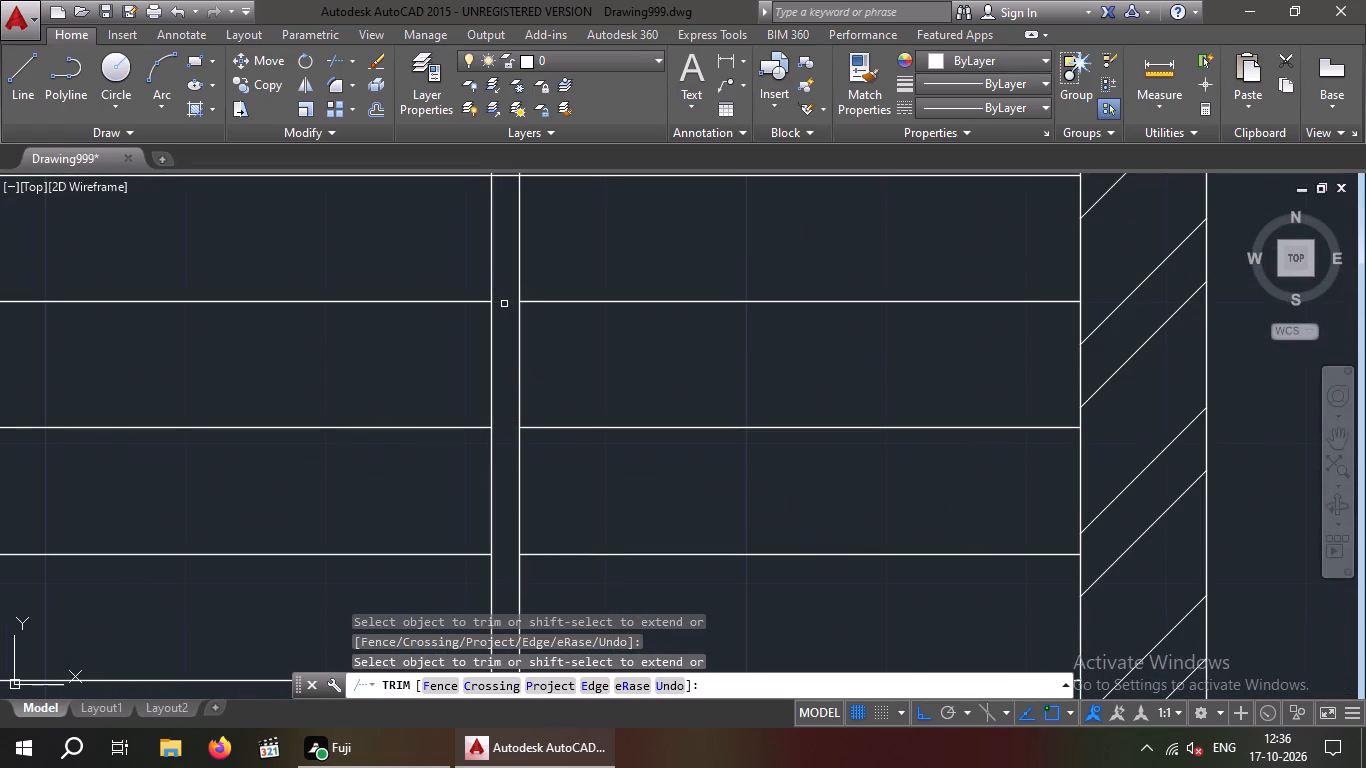
{"action": "middle_click_drag", "start_coordinate": [510, 348], "coordinate": [510, 526]}
{"action": "left_click", "coordinate": [506, 352]}
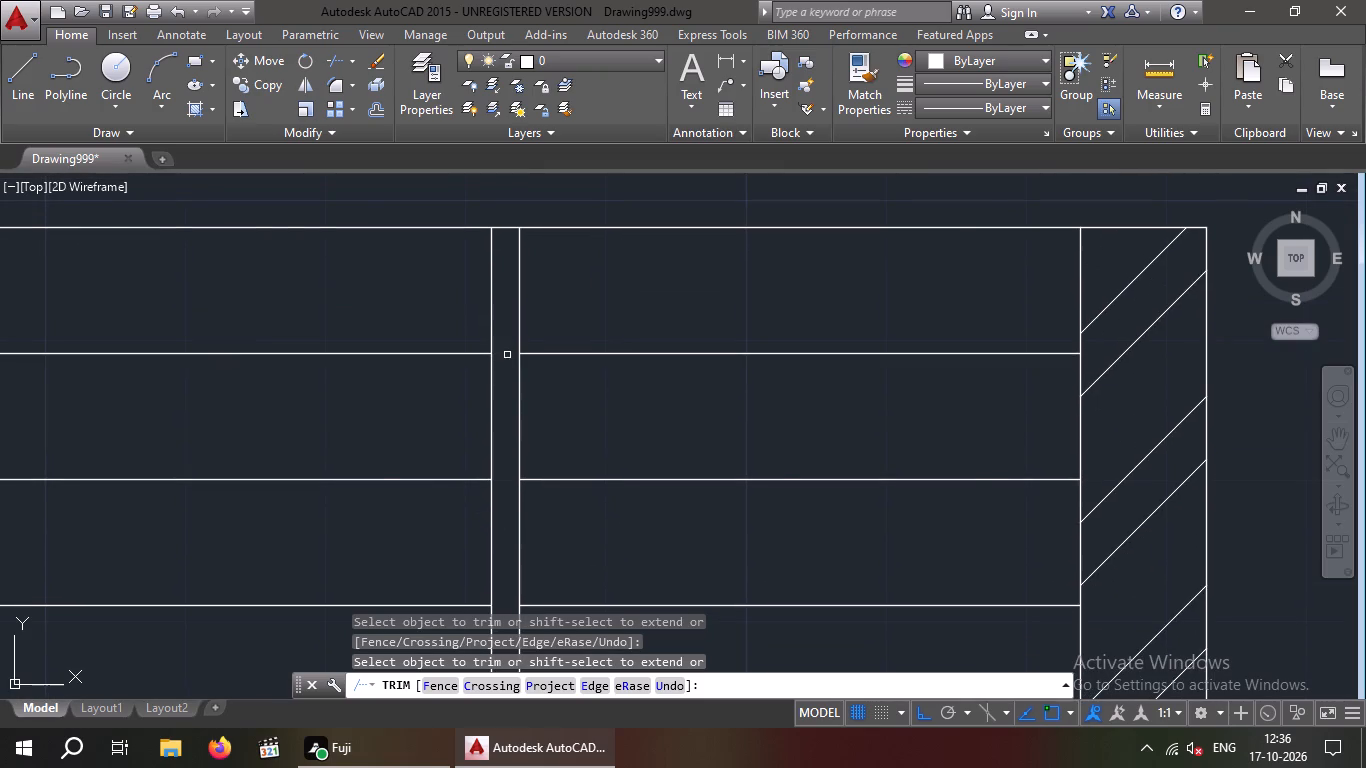
{"action": "scroll", "coordinate": [507, 359], "scroll_direction": "down", "scroll_amount": 3}
{"action": "key", "text": "Escape"}
{"action": "key", "text": "Escape"}
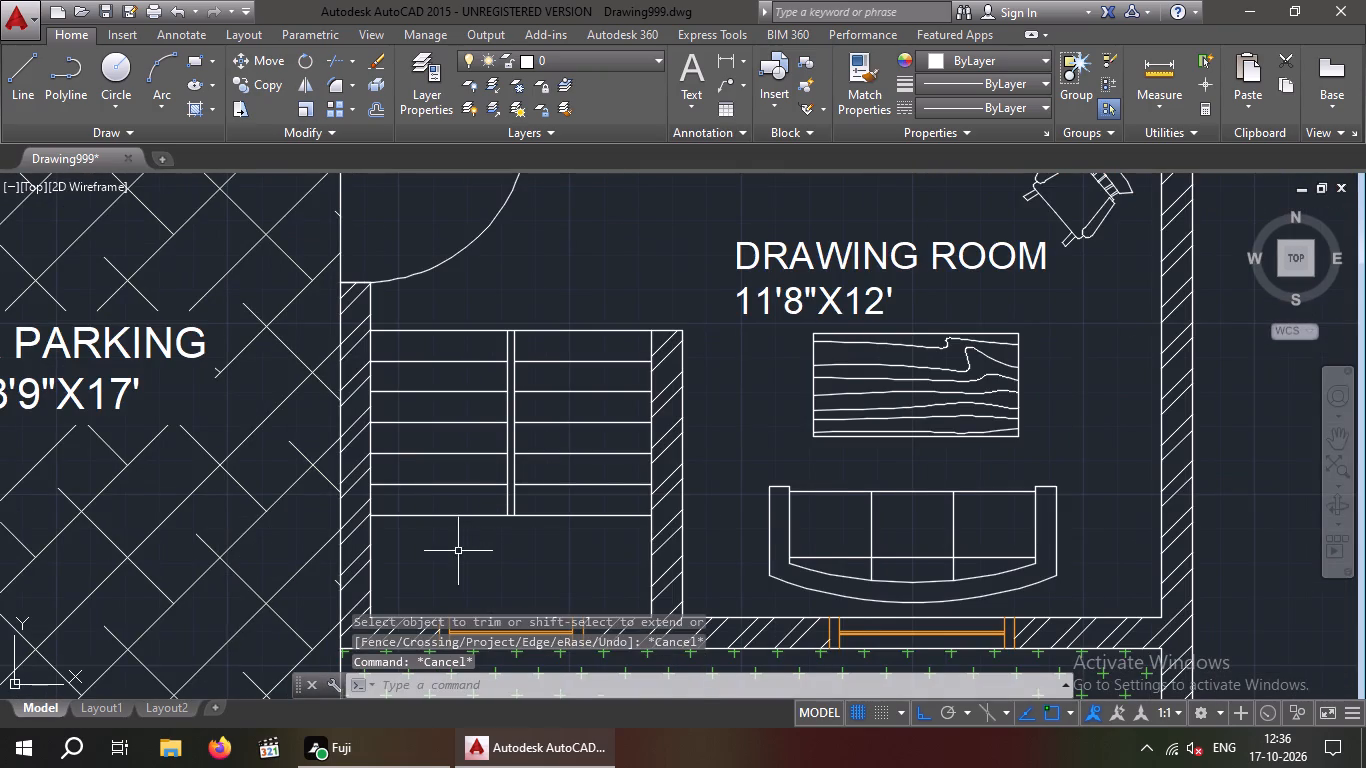
Draw a U-shaped direction line down the staircase's car-parking-side flight, across the landing and about 3'-10" up the other flight.
{"action": "middle_click_drag", "start_coordinate": [484, 493], "coordinate": [524, 407]}
{"action": "scroll", "coordinate": [528, 412], "scroll_direction": "down", "scroll_amount": 2}
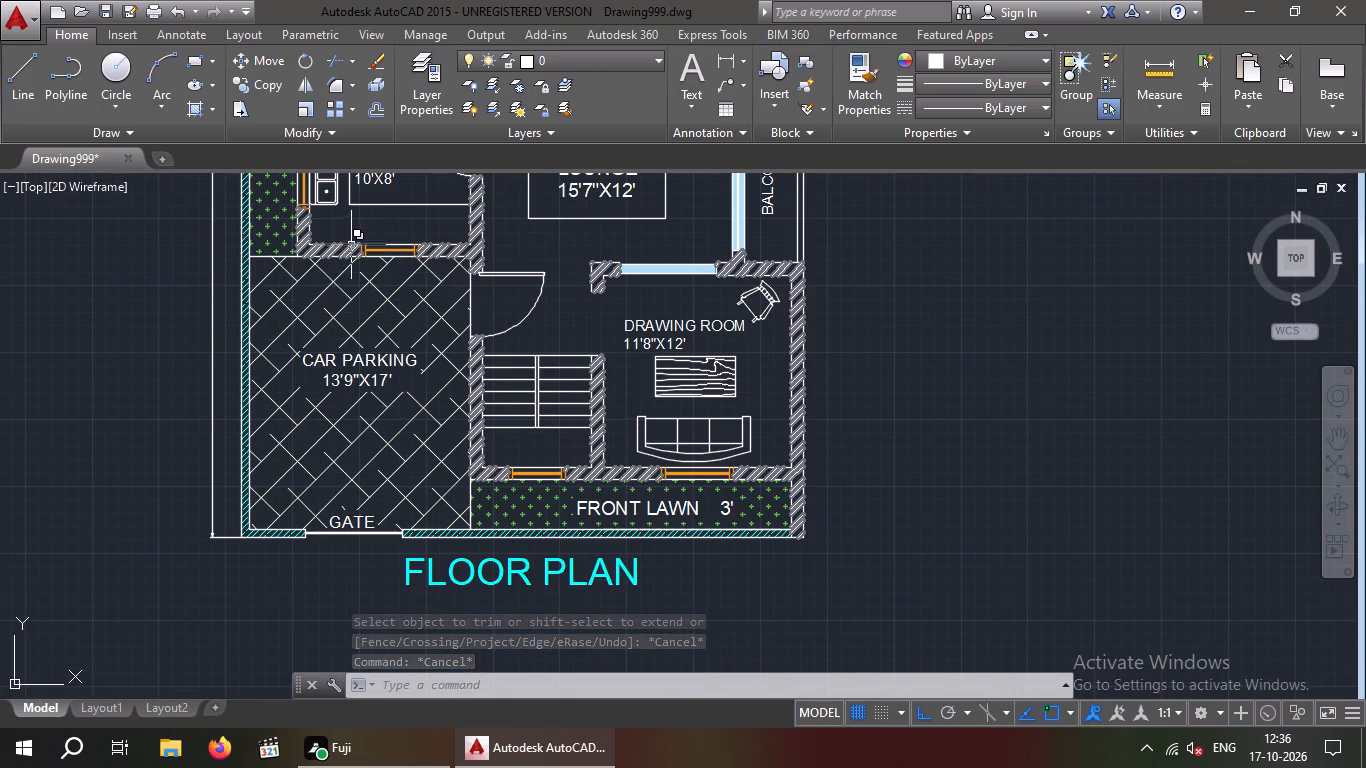
{"action": "left_click", "coordinate": [25, 68]}
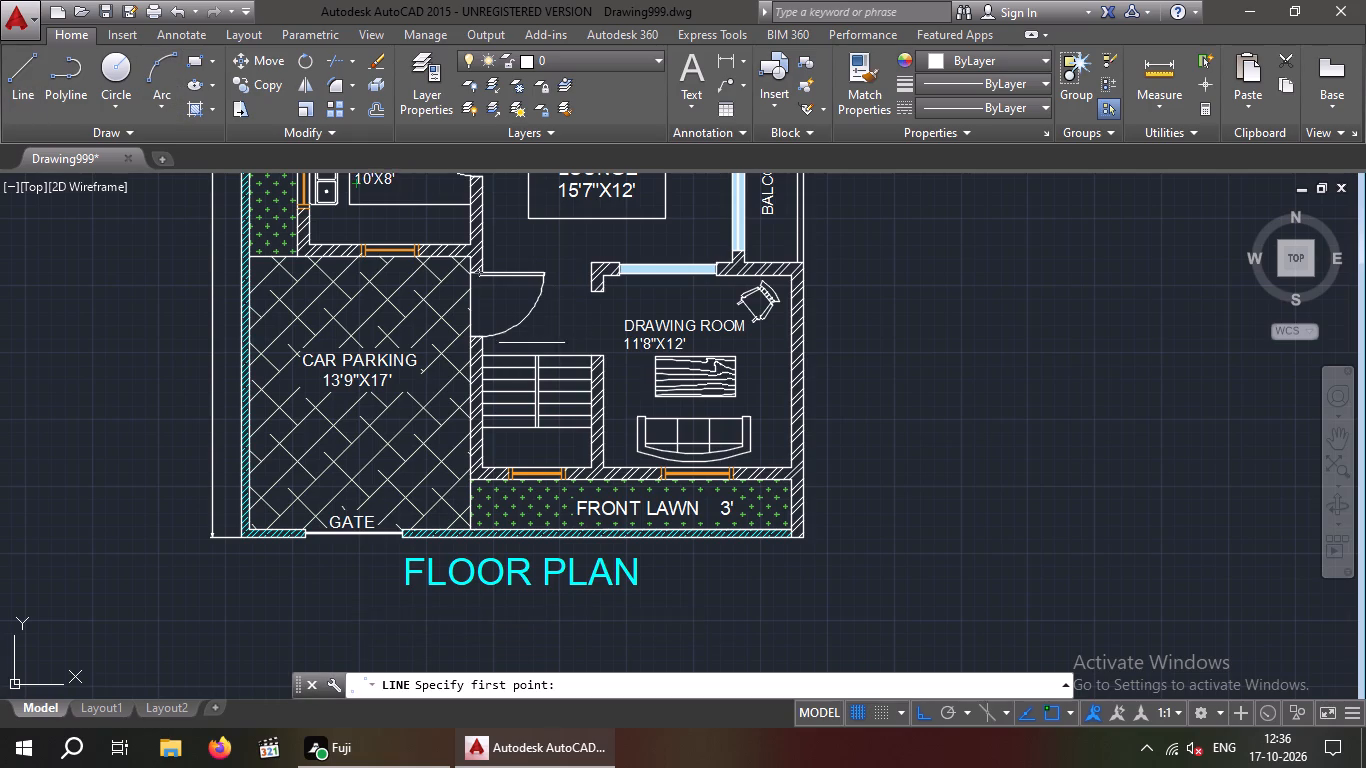
{"action": "scroll", "coordinate": [517, 346], "scroll_direction": "up", "scroll_amount": 2}
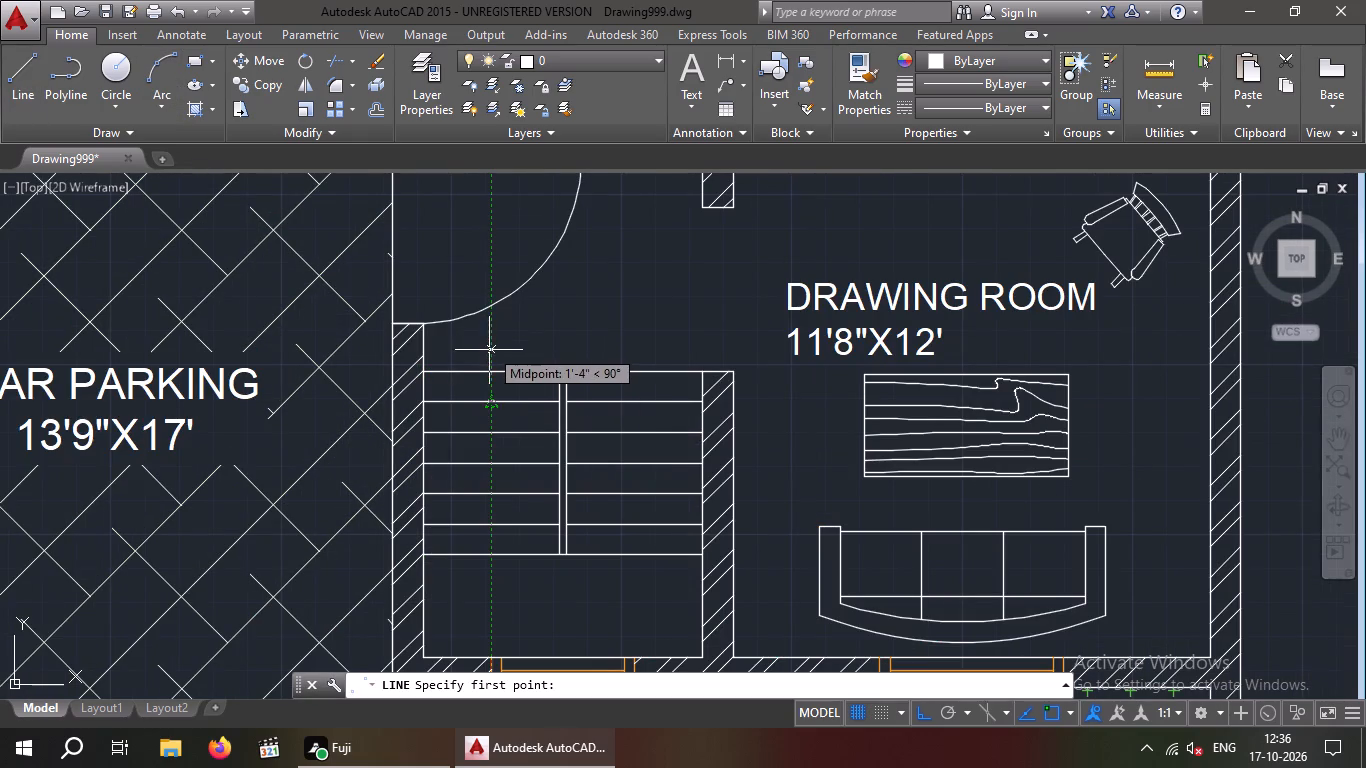
{"action": "left_click", "coordinate": [489, 351]}
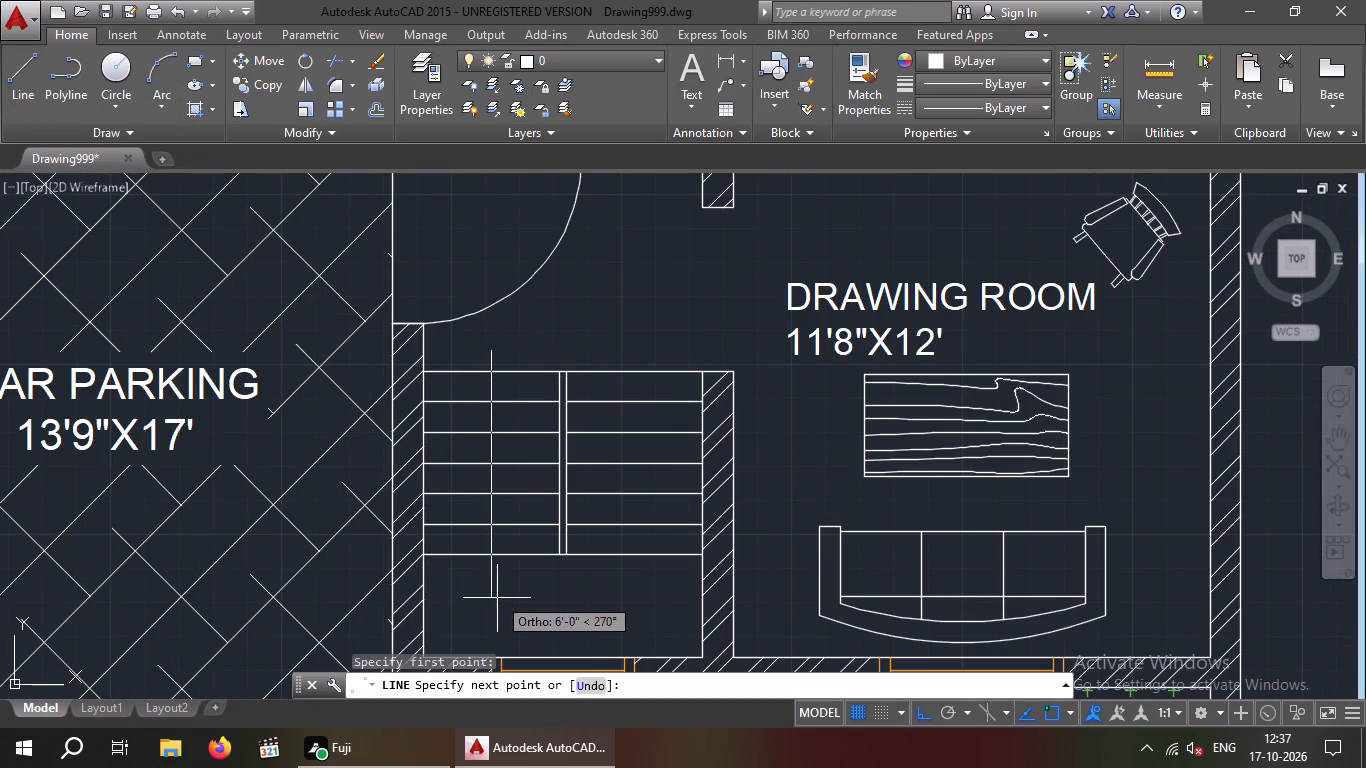
{"action": "left_click_drag", "start_coordinate": [493, 608], "coordinate": [547, 621]}
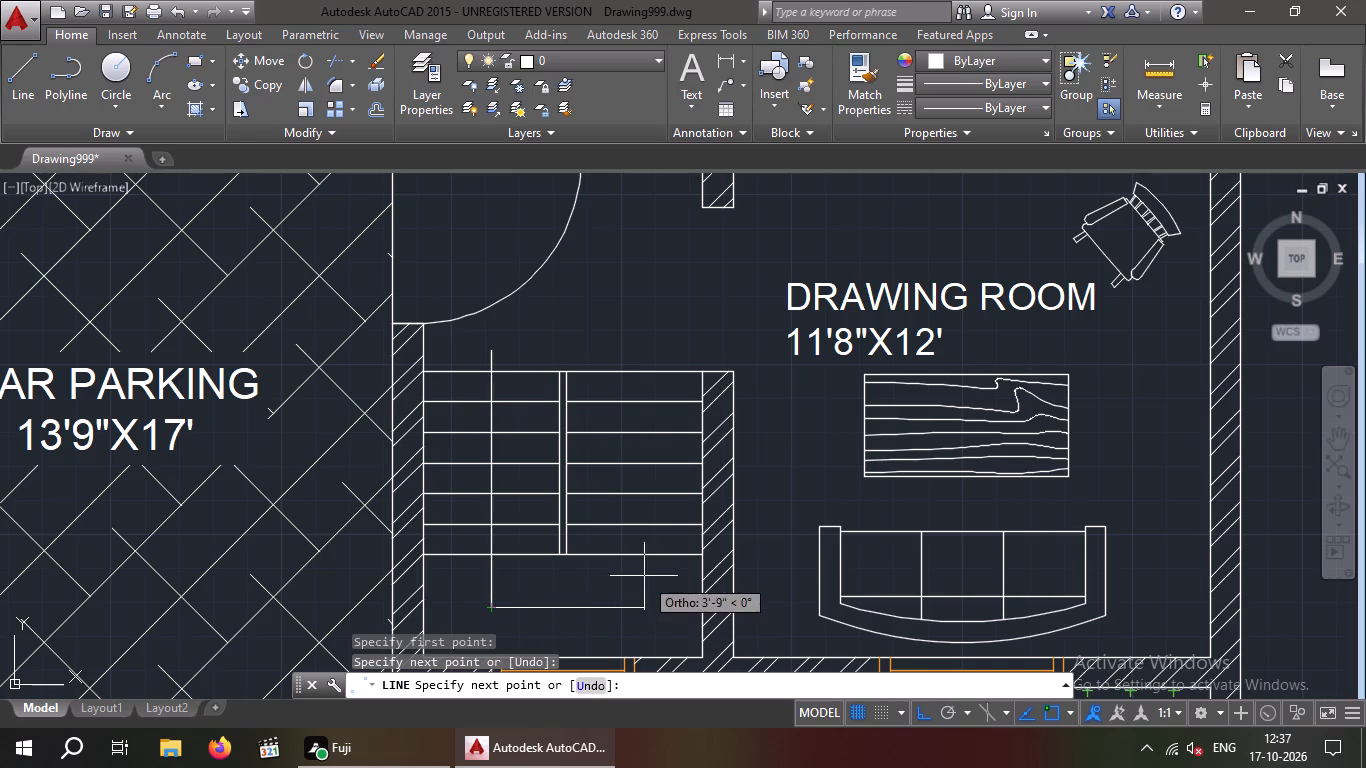
{"action": "left_click", "coordinate": [632, 611]}
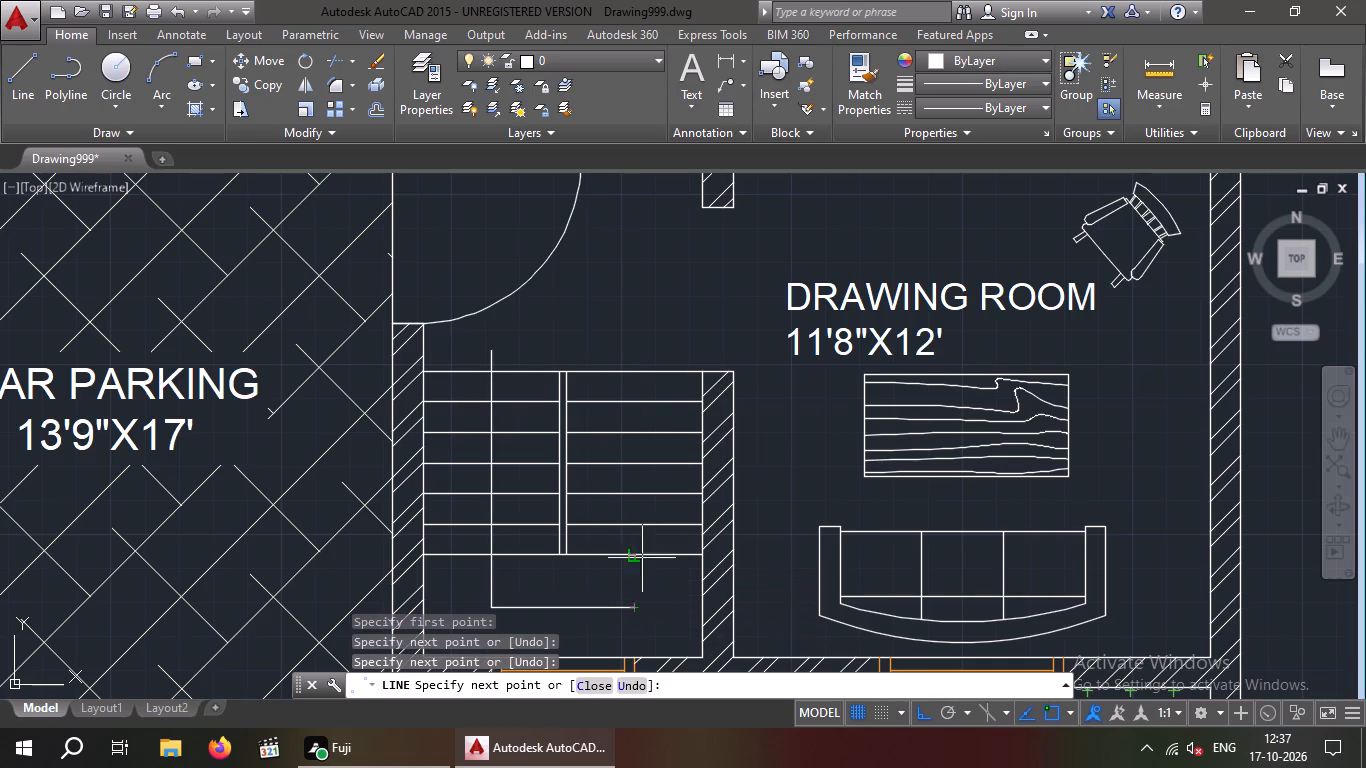
{"action": "scroll", "coordinate": [638, 481], "scroll_direction": "up", "scroll_amount": 3}
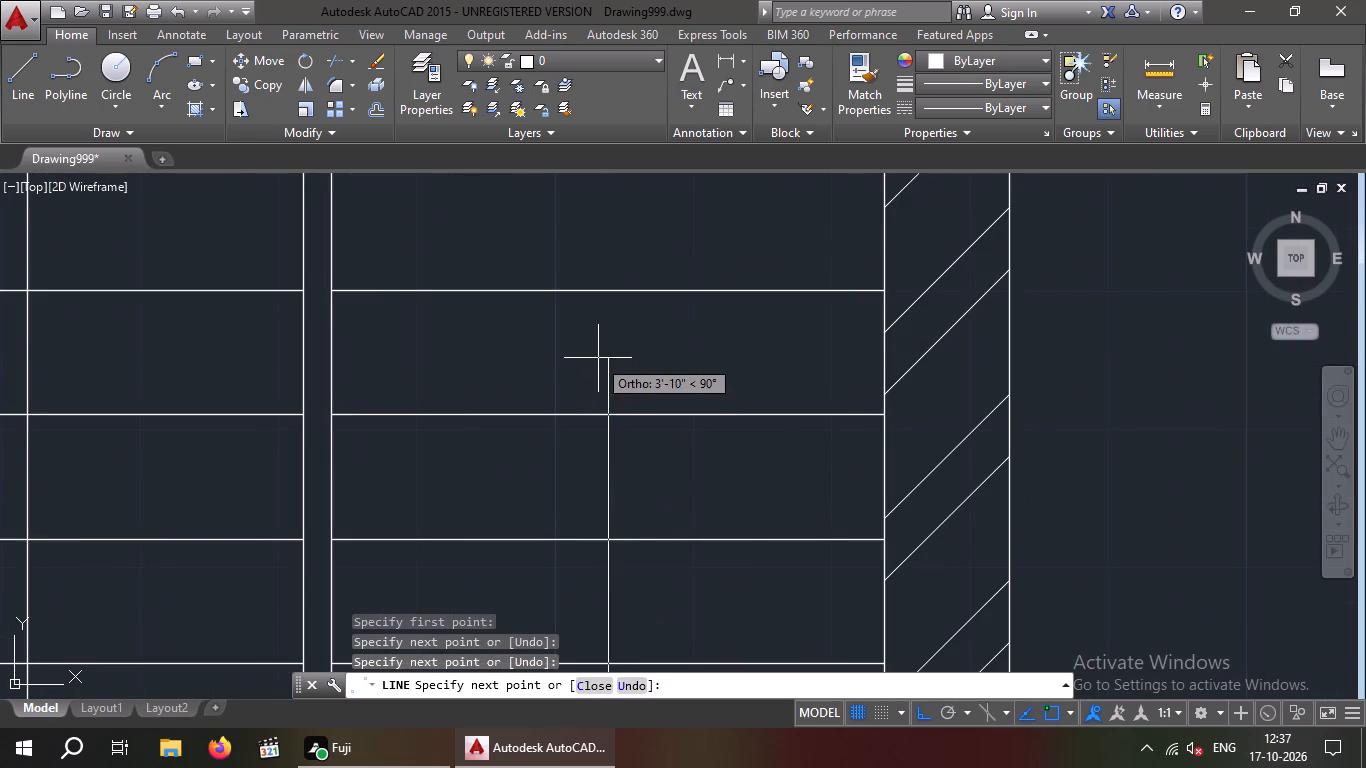
{"action": "left_click", "coordinate": [599, 352]}
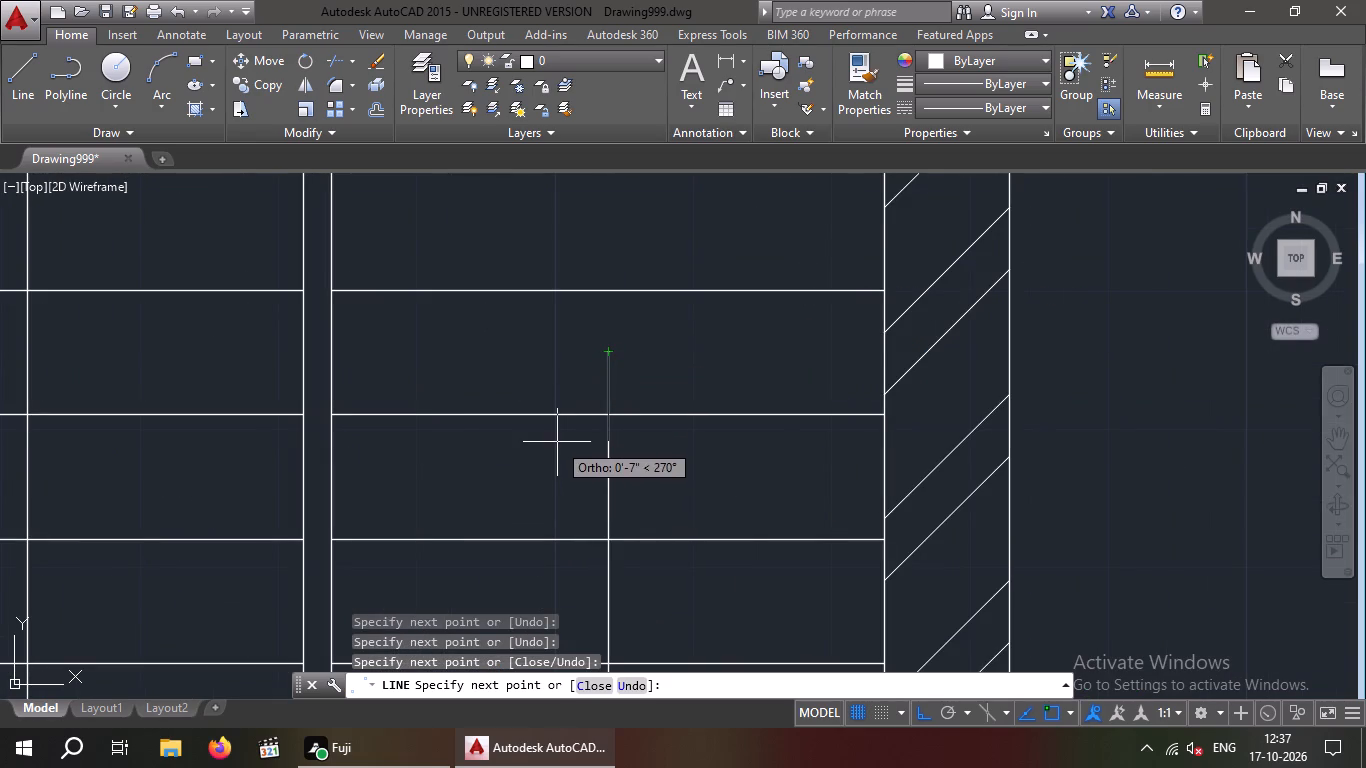
{"action": "key", "text": "space"}
With Ortho off, draw two slanted lines from the direction line's upper end on the drawing-room-side flight to form an open arrowhead.
{"action": "key", "text": "space"}
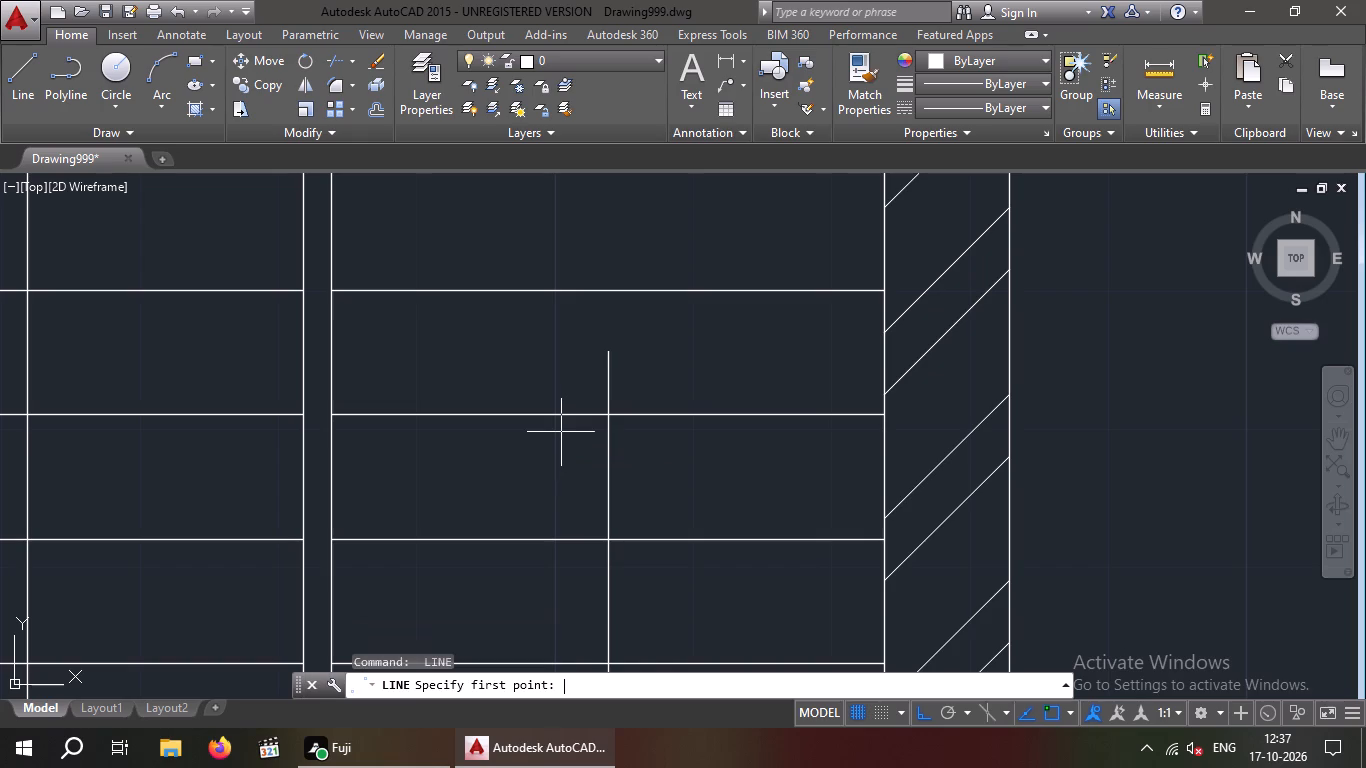
{"action": "key", "text": "F8"}
{"action": "left_click_drag", "start_coordinate": [606, 351], "coordinate": [598, 362]}
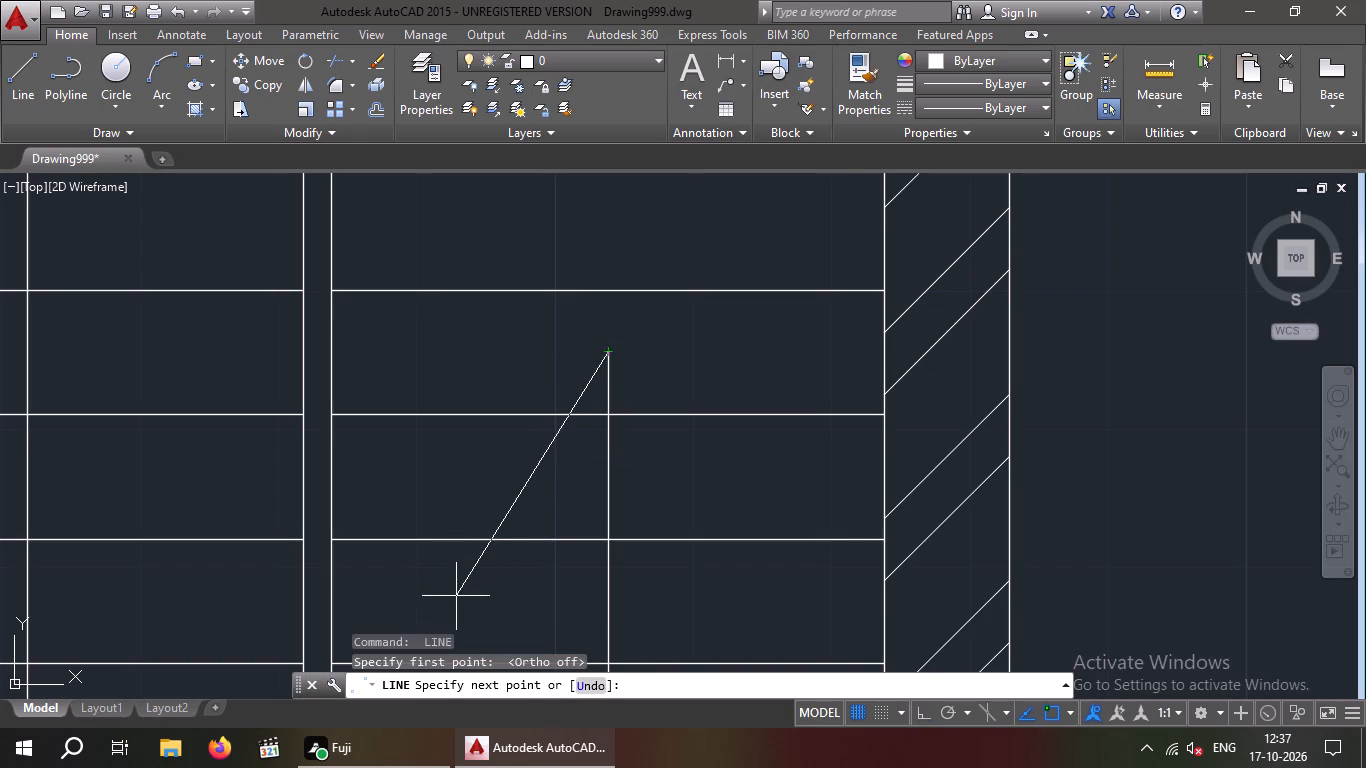
{"action": "left_click", "coordinate": [453, 598]}
{"action": "key", "text": "space"}
{"action": "key", "text": "space"}
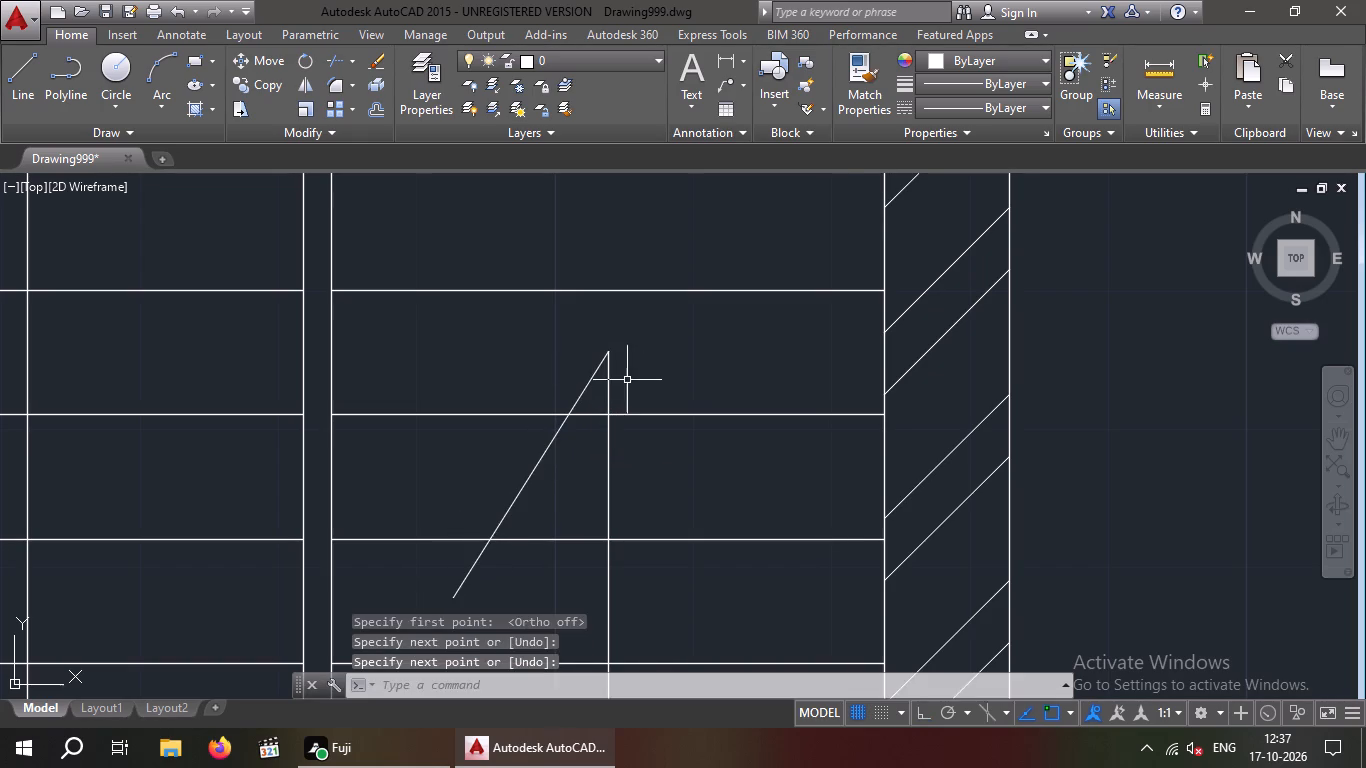
{"action": "left_click_drag", "start_coordinate": [611, 354], "coordinate": [617, 366]}
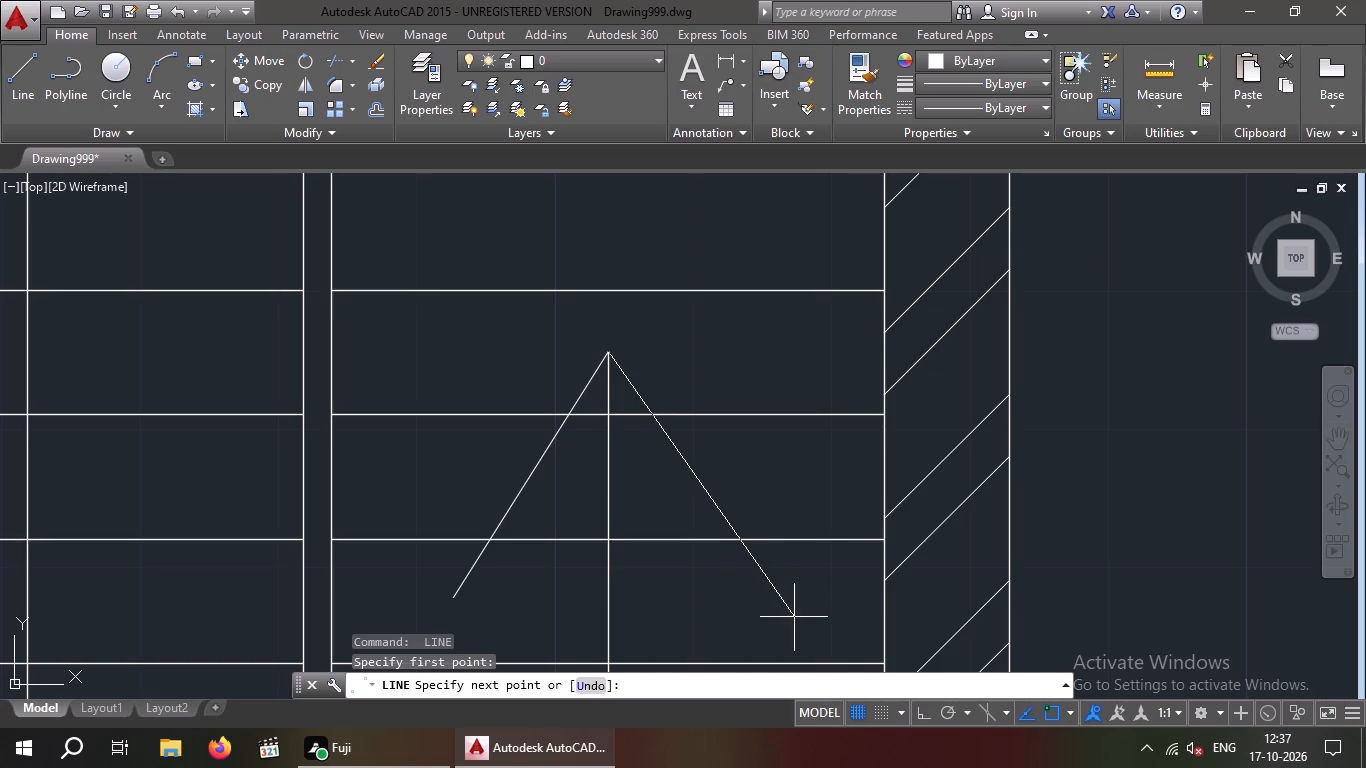
{"action": "left_click", "coordinate": [795, 615]}
{"action": "key", "text": "Escape"}
{"action": "key", "text": "Escape"}
{"action": "scroll", "coordinate": [736, 445], "scroll_direction": "down", "scroll_amount": 1}
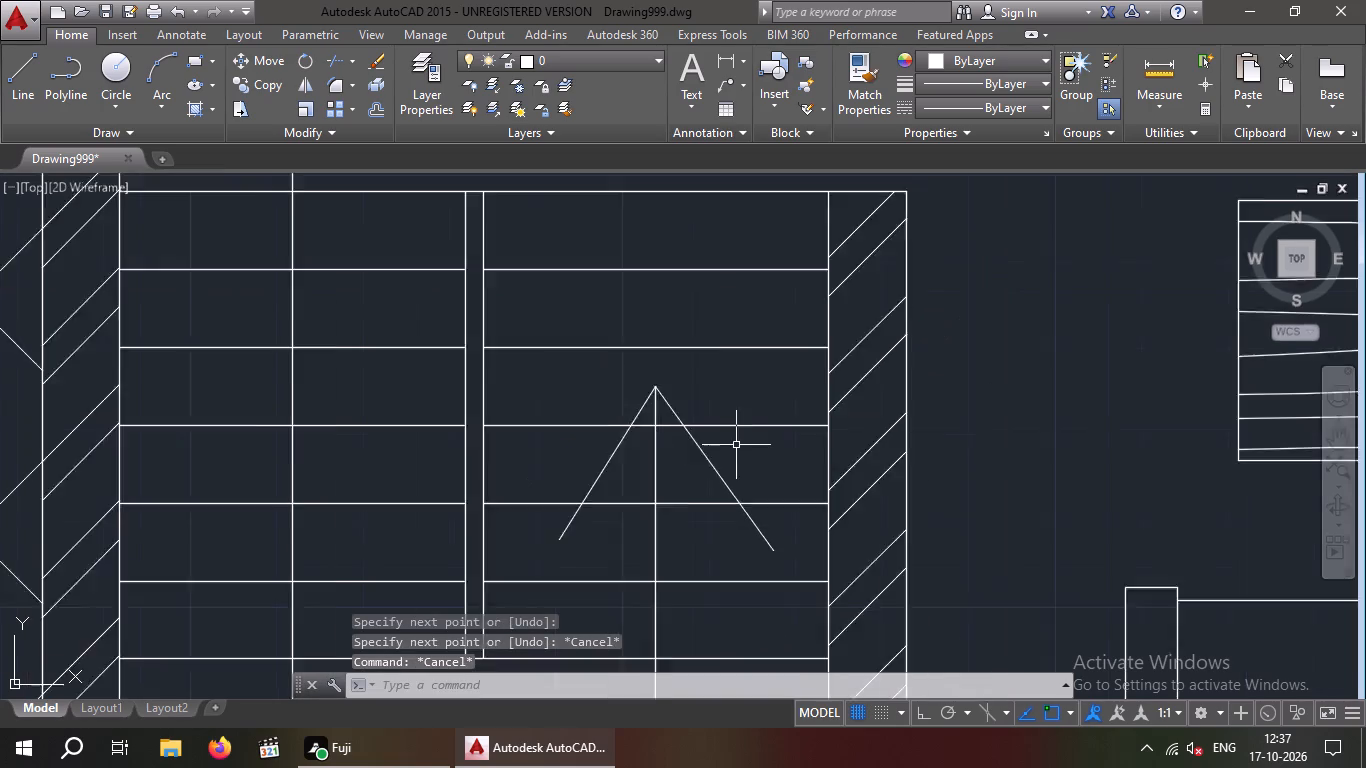
{"action": "scroll", "coordinate": [736, 445], "scroll_direction": "down", "scroll_amount": 1}
{"action": "middle_click_drag", "start_coordinate": [696, 415], "coordinate": [628, 253]}
{"action": "scroll", "coordinate": [638, 317], "scroll_direction": "down", "scroll_amount": 1}
{"action": "middle_click_drag", "start_coordinate": [638, 325], "coordinate": [625, 433]}
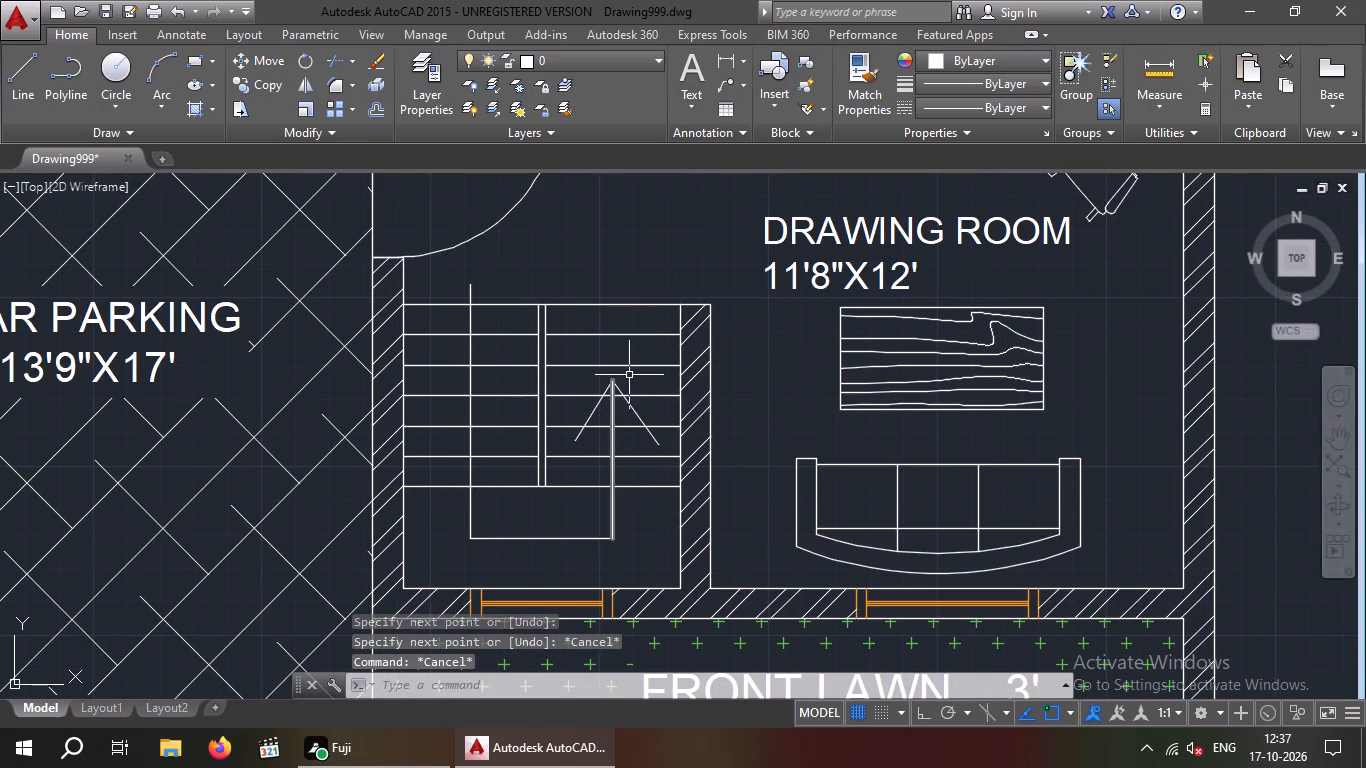
{"action": "key", "text": "Escape"}
{"action": "key", "text": "Escape"}
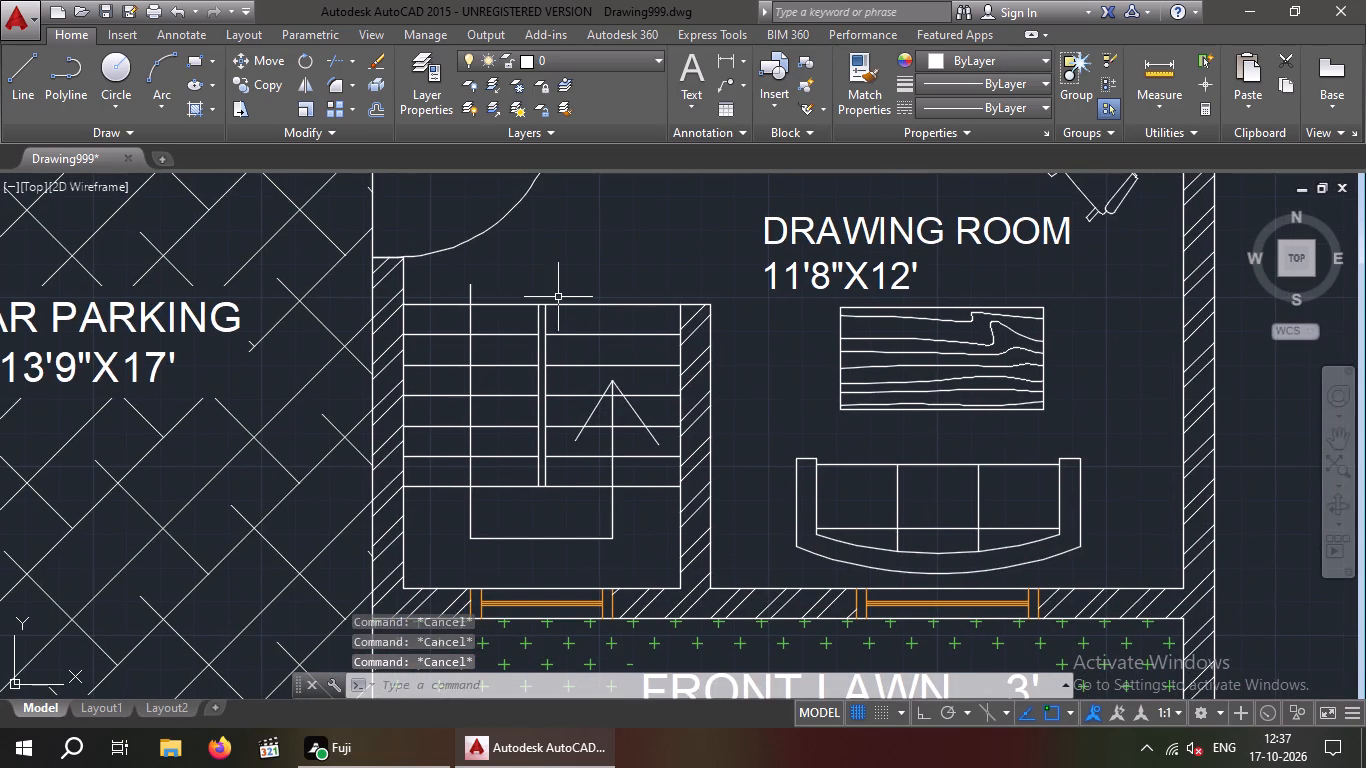
Copy the GATE label from the car parking entrance to just above the staircase's top line.
{"action": "middle_click_drag", "start_coordinate": [564, 305], "coordinate": [574, 413]}
{"action": "scroll", "coordinate": [664, 298], "scroll_direction": "down", "scroll_amount": 2}
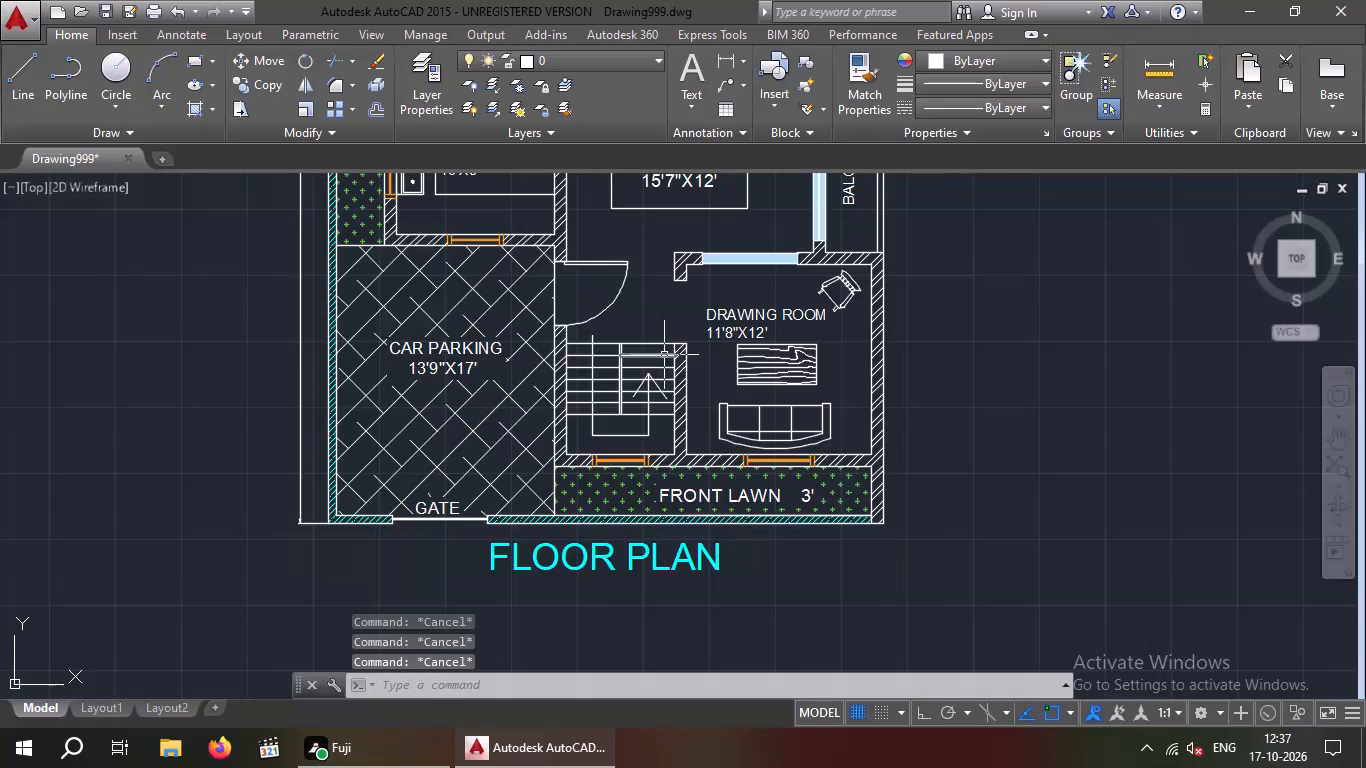
{"action": "key", "text": "Escape"}
{"action": "key", "text": "Escape"}
{"action": "middle_click_drag", "start_coordinate": [986, 414], "coordinate": [986, 423]}
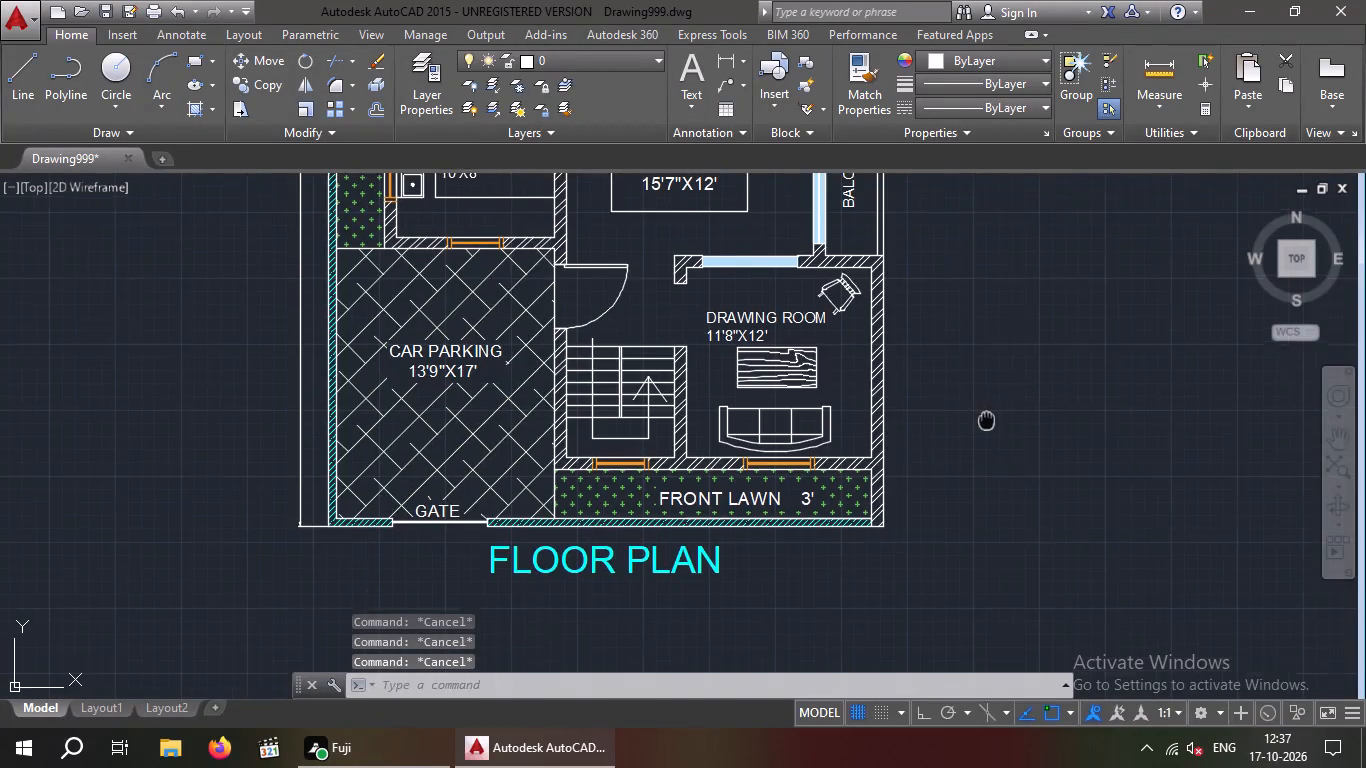
{"action": "middle_click_drag", "start_coordinate": [986, 423], "coordinate": [905, 467]}
{"action": "scroll", "coordinate": [339, 573], "scroll_direction": "up", "scroll_amount": 4}
{"action": "left_click", "coordinate": [355, 549]}
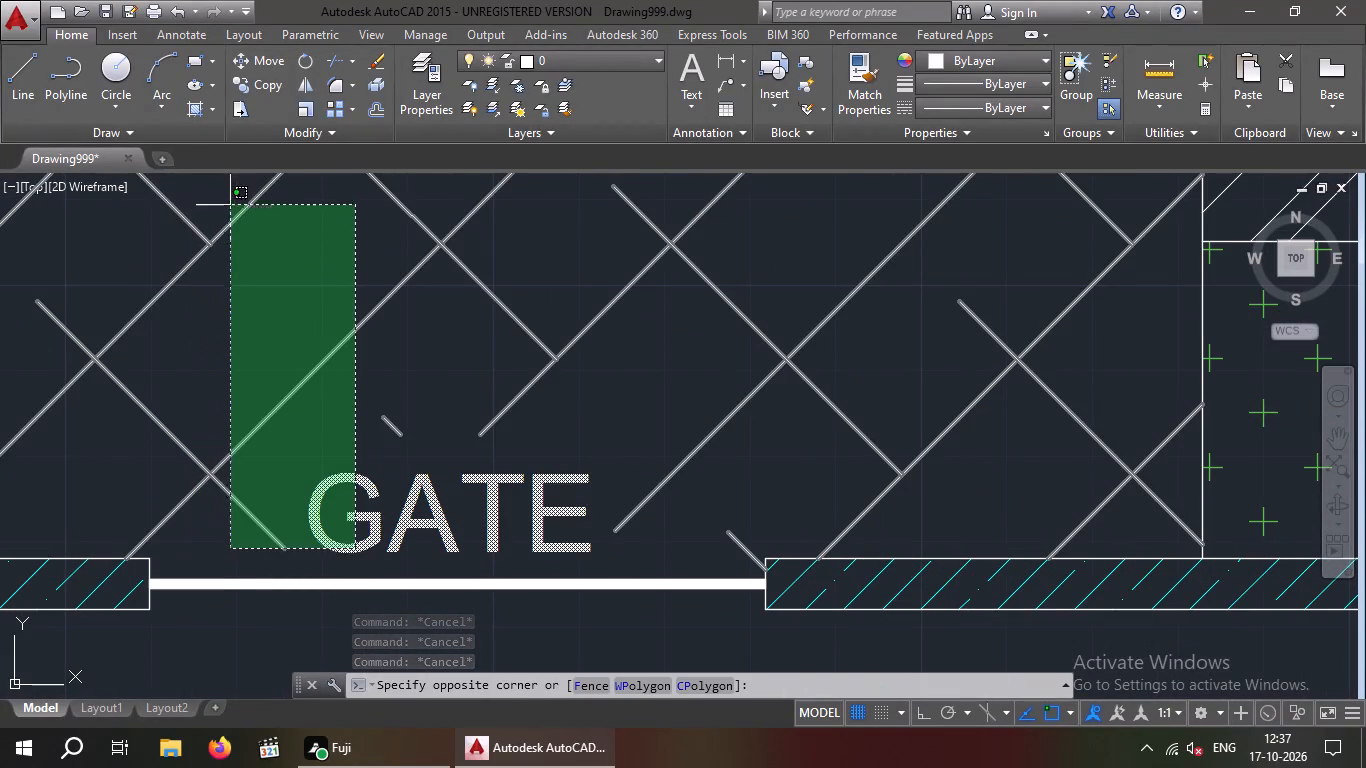
{"action": "key", "text": "Escape"}
{"action": "left_click_drag", "start_coordinate": [472, 546], "coordinate": [393, 535]}
{"action": "left_click", "coordinate": [372, 527]}
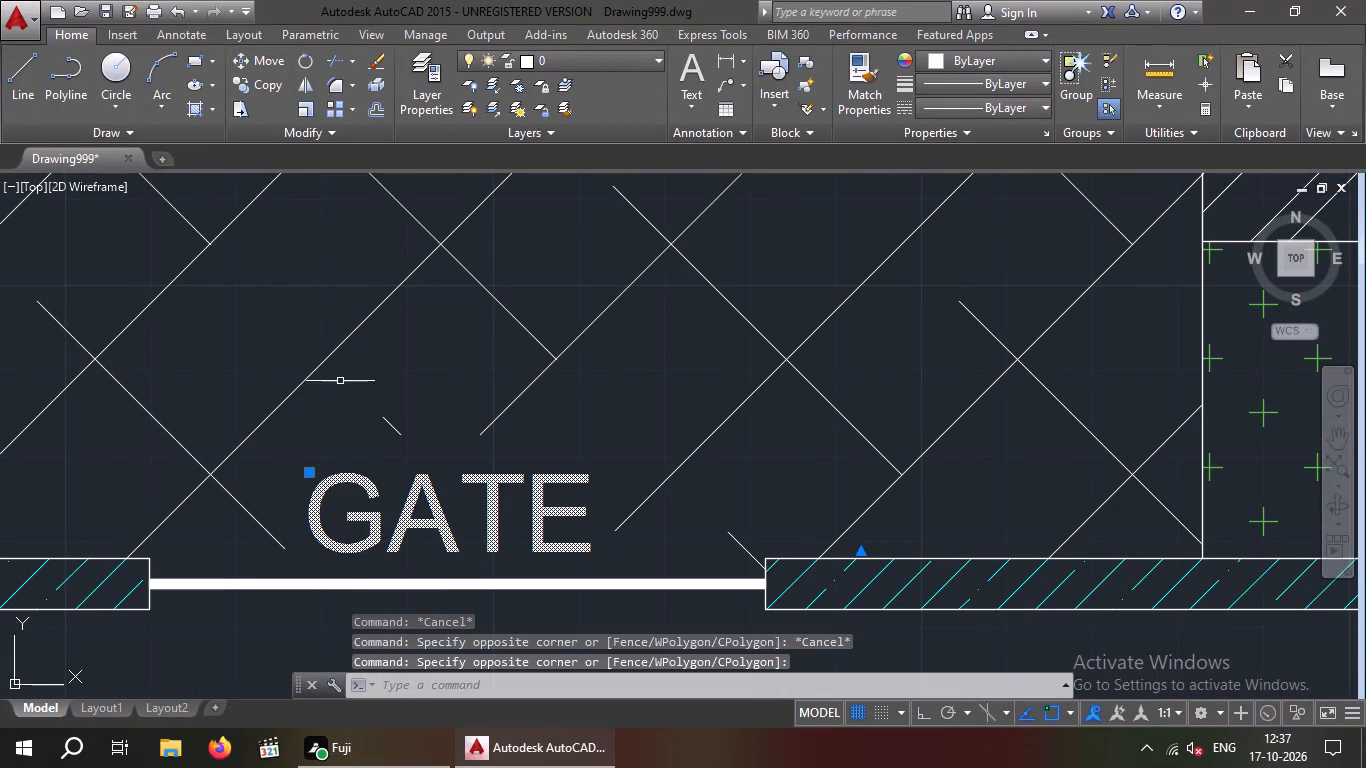
{"action": "left_click", "coordinate": [266, 86]}
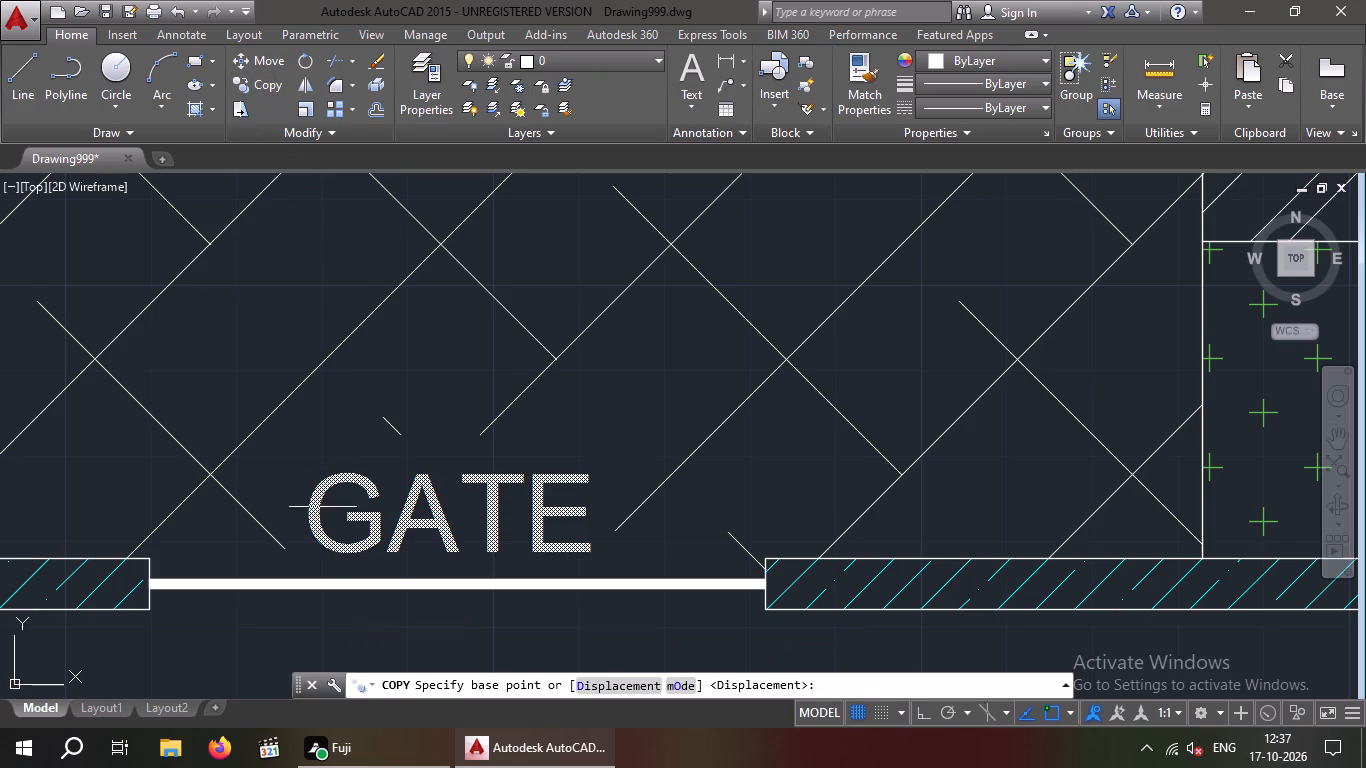
{"action": "left_click", "coordinate": [325, 541]}
{"action": "scroll", "coordinate": [368, 468], "scroll_direction": "down", "scroll_amount": 4}
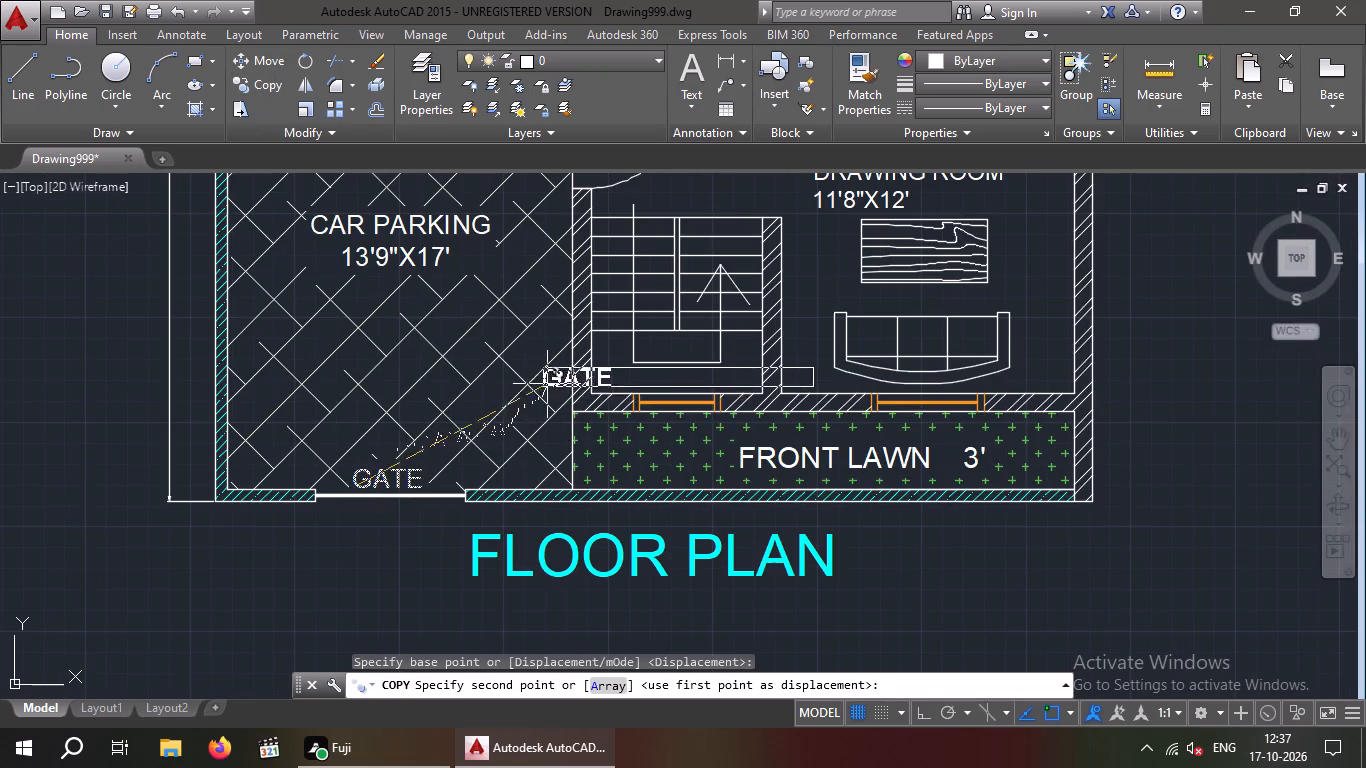
{"action": "middle_click_drag", "start_coordinate": [547, 388], "coordinate": [412, 549]}
{"action": "scroll", "coordinate": [515, 362], "scroll_direction": "up", "scroll_amount": 3}
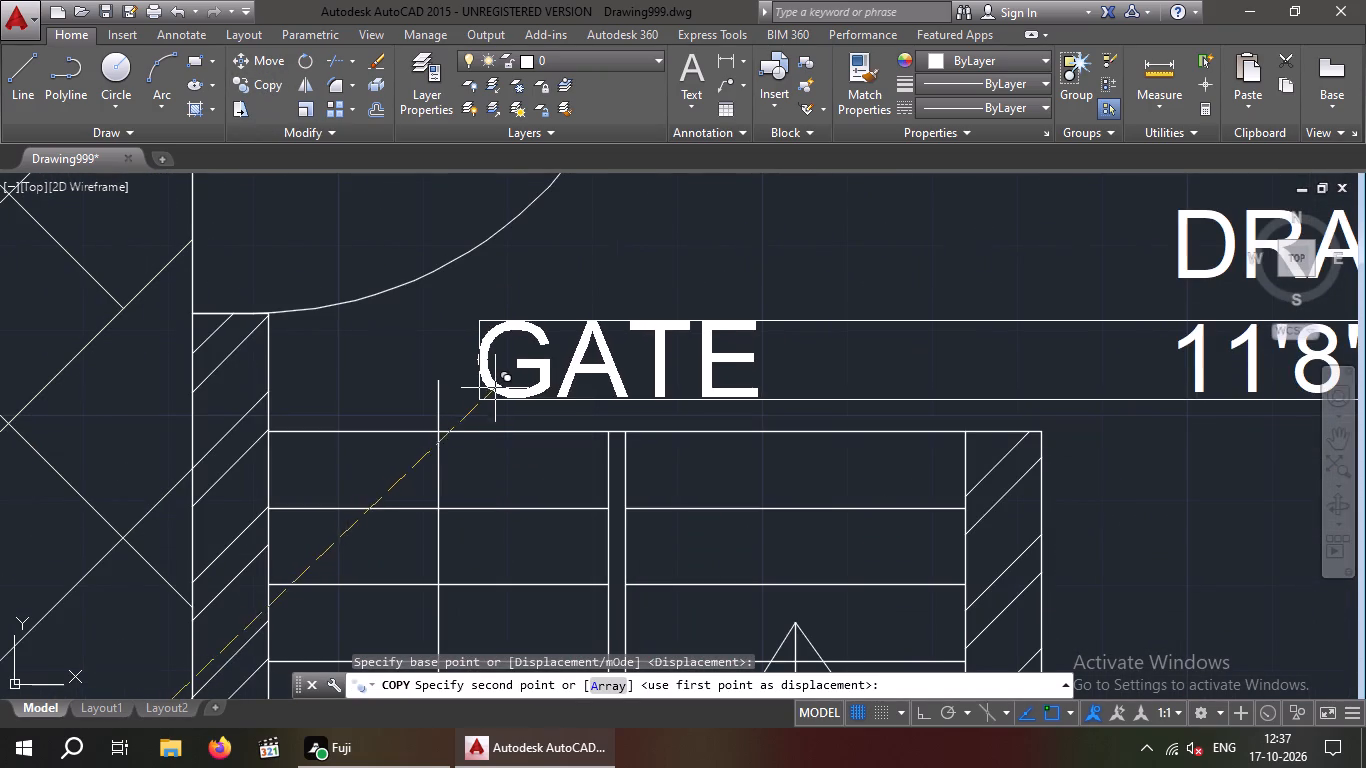
{"action": "left_click", "coordinate": [493, 397]}
{"action": "key", "text": "Escape"}
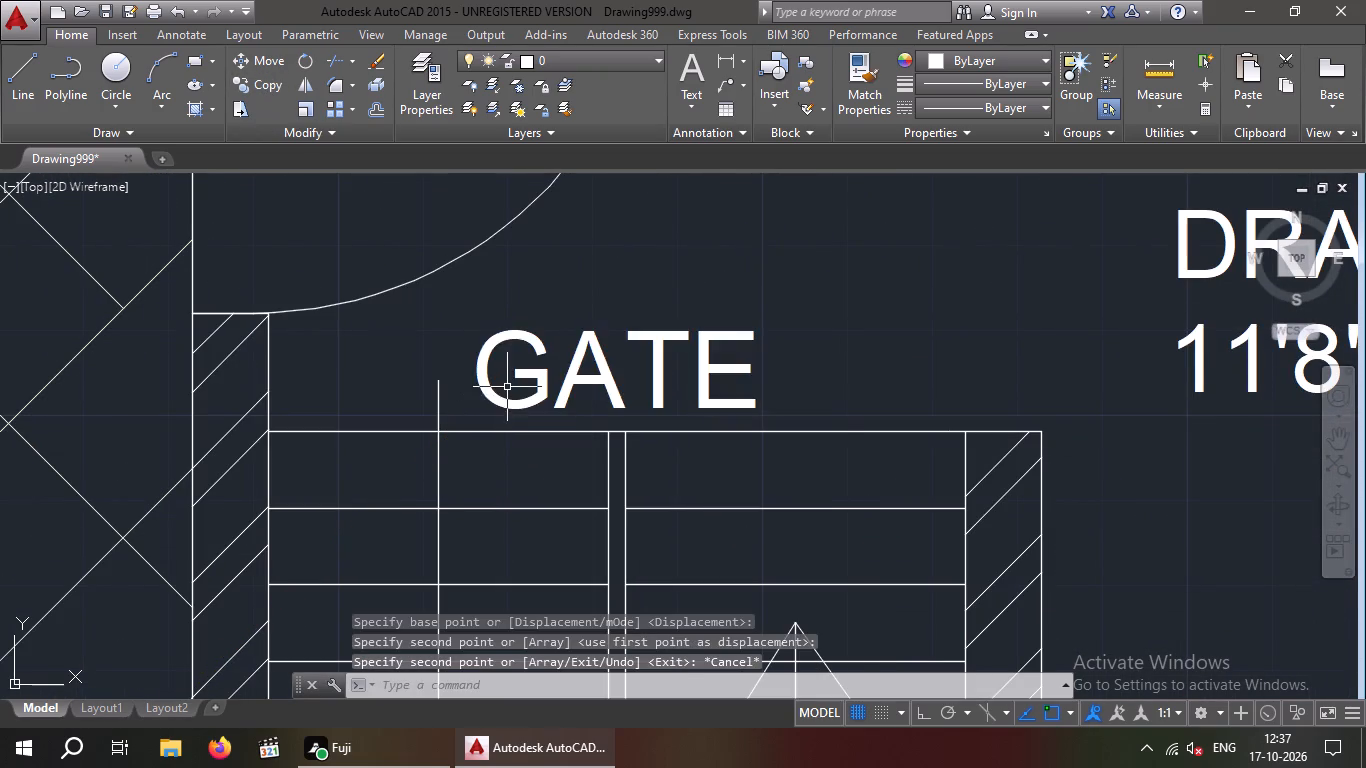
Change the copied label above the staircase to read STAIRE.
{"action": "scroll", "coordinate": [507, 387], "scroll_direction": "down", "scroll_amount": 3}
{"action": "scroll", "coordinate": [533, 384], "scroll_direction": "up", "scroll_amount": 3}
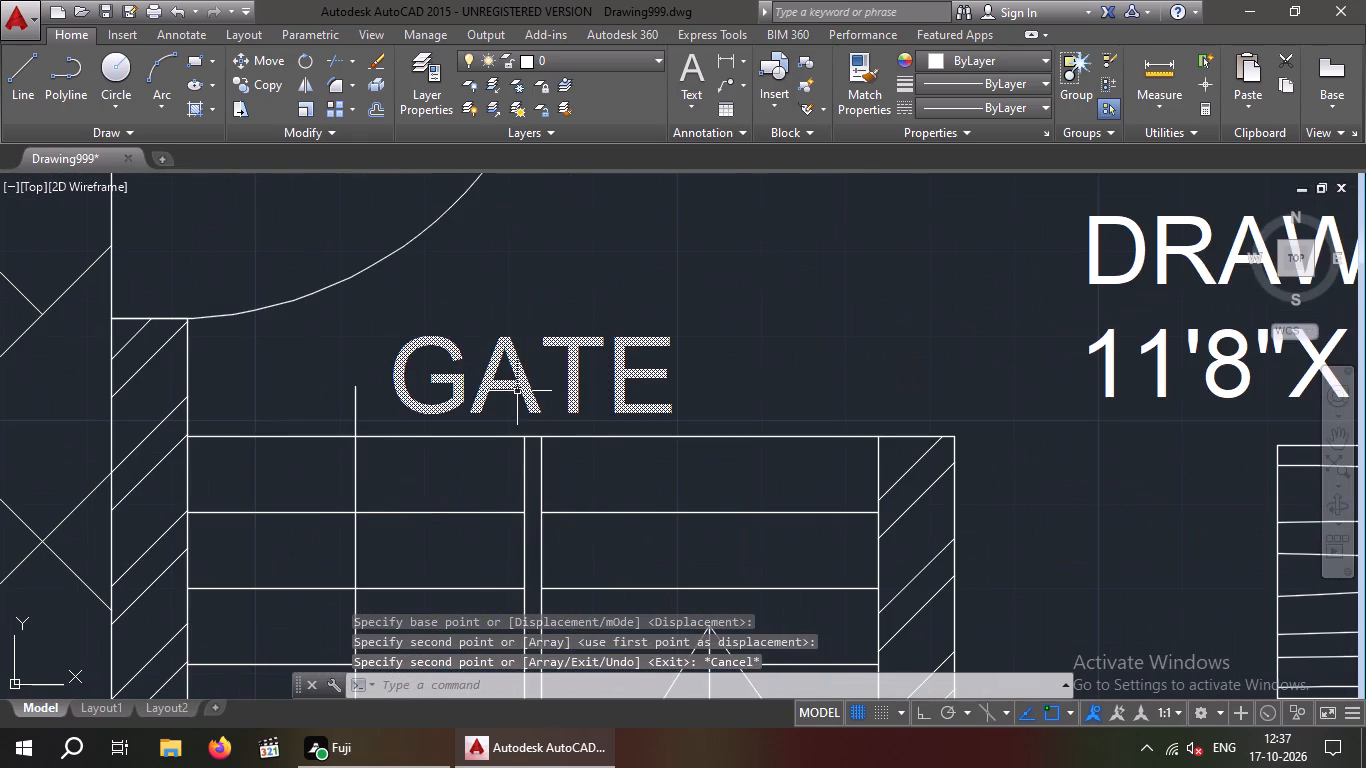
{"action": "double_click", "coordinate": [519, 387]}
{"action": "left_click", "coordinate": [680, 377]}
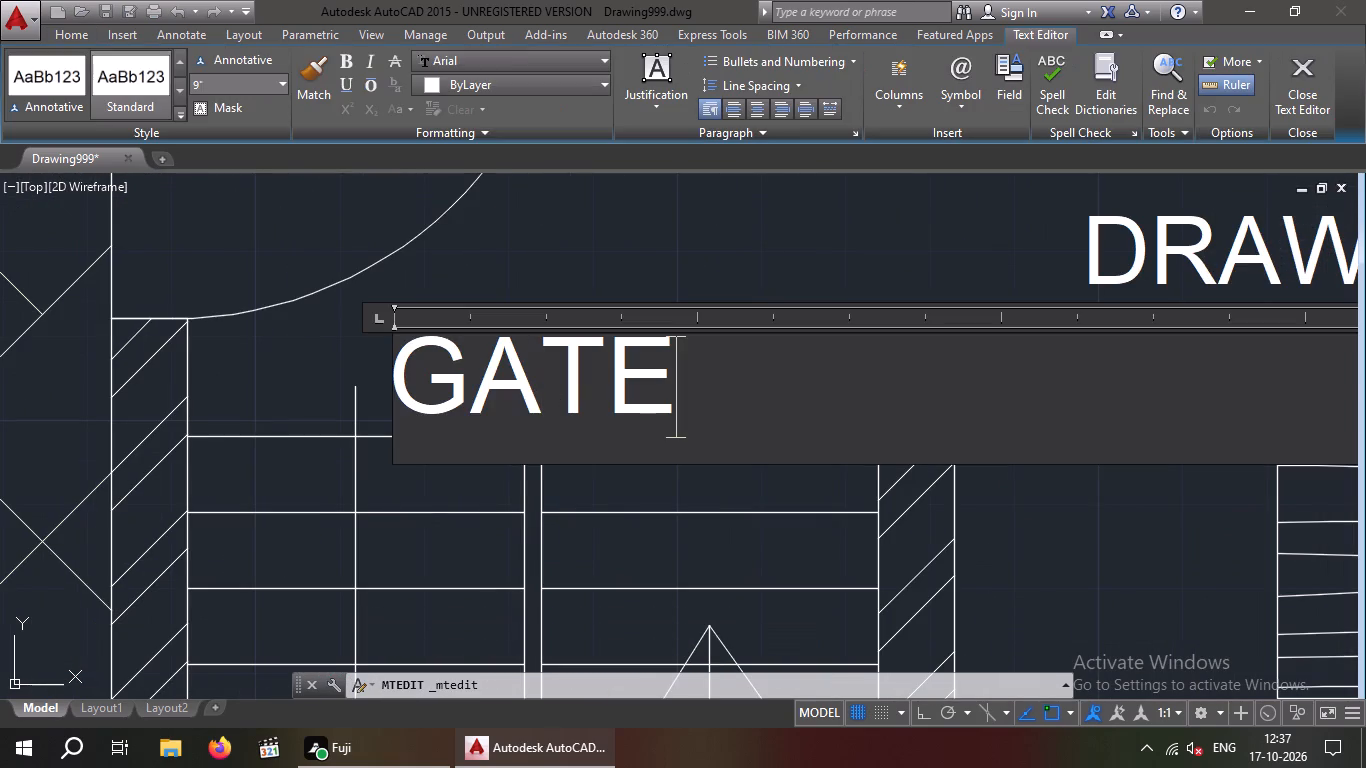
{"action": "key", "text": "BackSpace"}
{"action": "key", "text": "BackSpace"}
{"action": "key", "text": "BackSpace"}
{"action": "key", "text": "BackSpace"}
{"action": "key", "text": "BackSpace"}
{"action": "key", "text": "BackSpace"}
{"action": "key", "text": "BackSpace"}
{"action": "key", "text": "BackSpace"}
{"action": "key", "text": "BackSpace"}
{"action": "key", "text": "BackSpace"}
{"action": "key", "text": "BackSpace"}
{"action": "key", "text": "BackSpace"}
{"action": "key", "text": "BackSpace"}
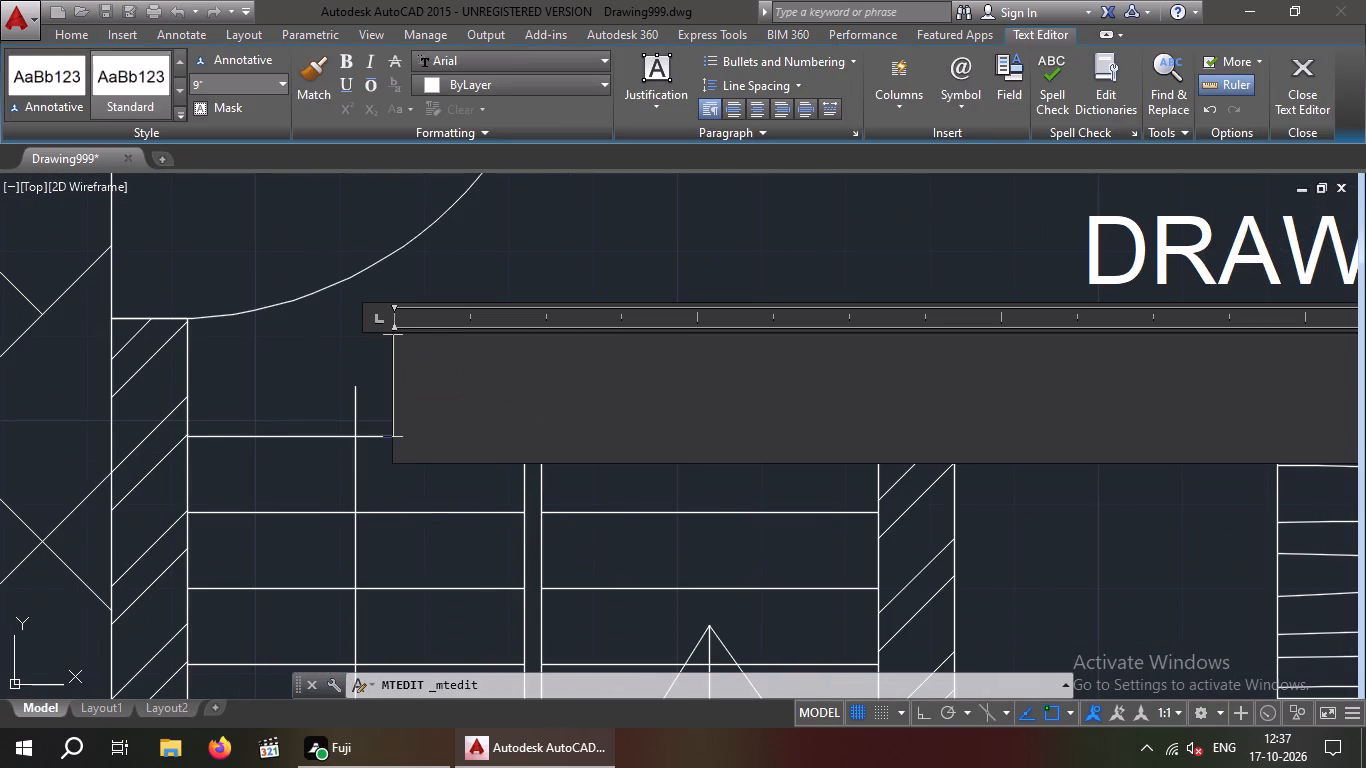
{"action": "type", "text": "STAIRE"}
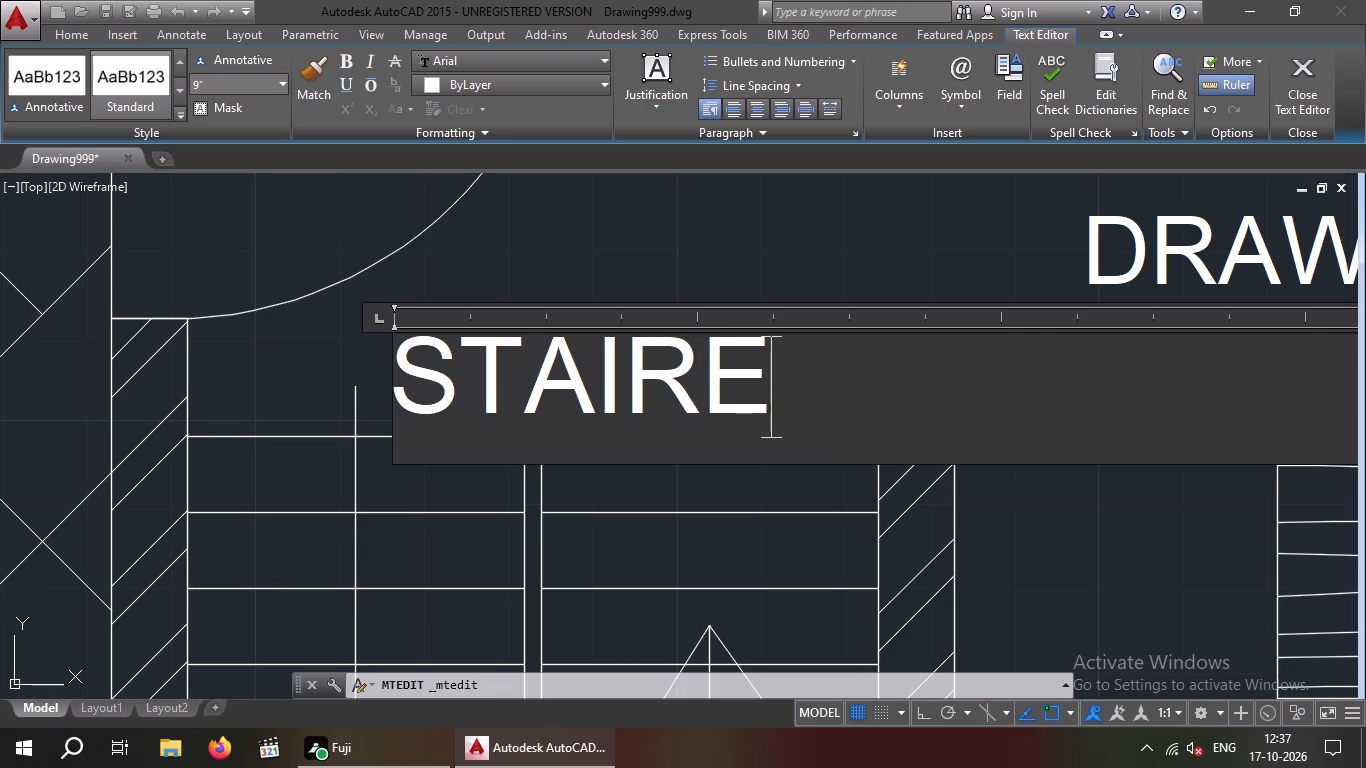
{"action": "left_click", "coordinate": [654, 225]}
Save the drawing.
{"action": "scroll", "coordinate": [694, 279], "scroll_direction": "down", "scroll_amount": 3}
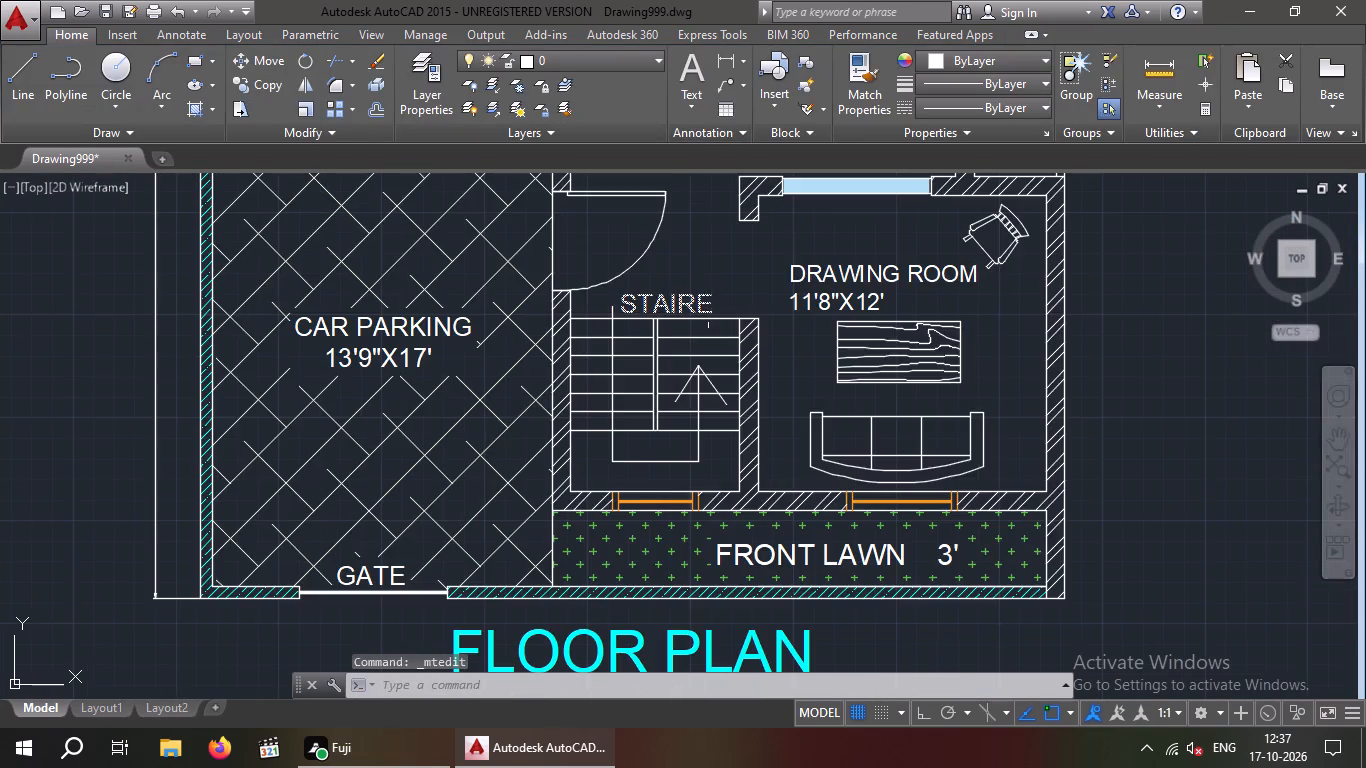
{"action": "scroll", "coordinate": [693, 411], "scroll_direction": "down", "scroll_amount": 1}
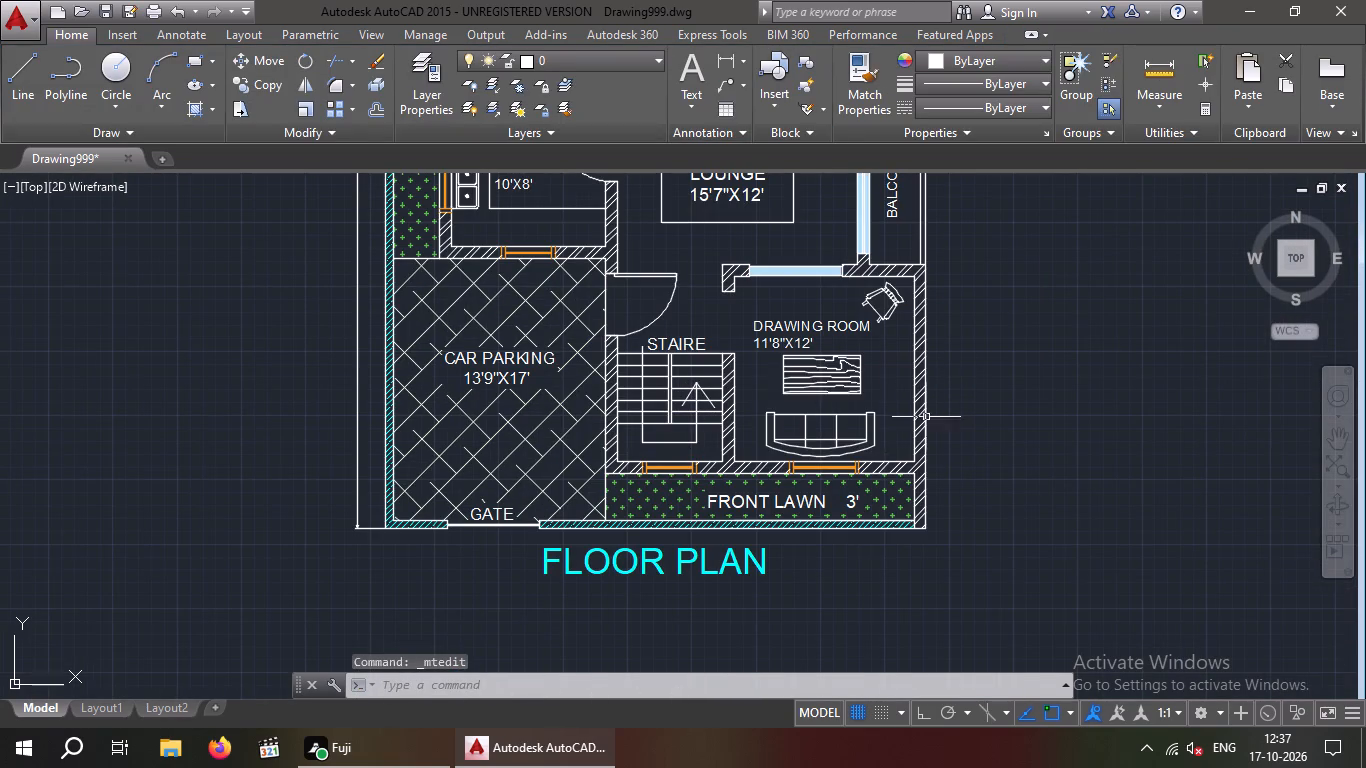
{"action": "key", "text": "ctrl+s"}
{"action": "key", "text": "ctrl+s"}
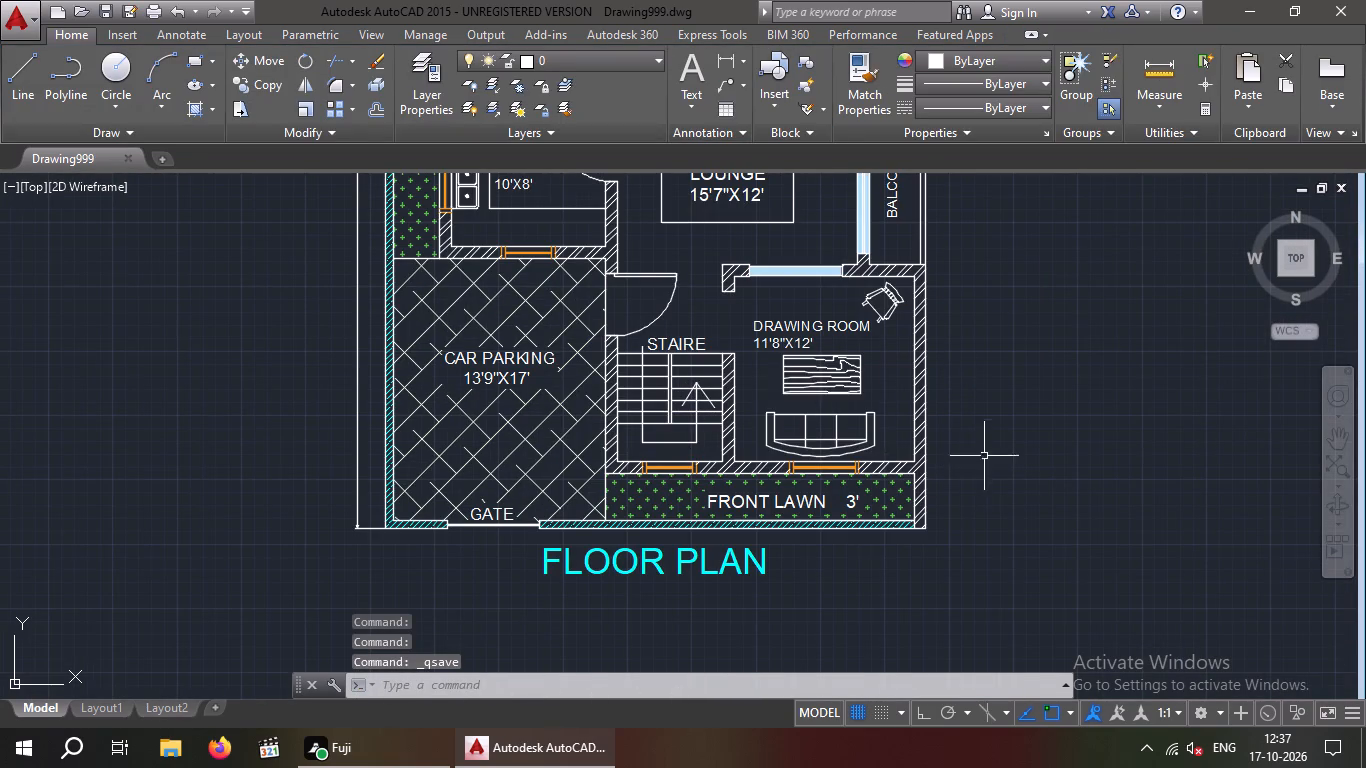
With Ortho on, move the entire front elevation outline straight up, closer beneath the copied floor plan's title.
{"action": "scroll", "coordinate": [984, 452], "scroll_direction": "down", "scroll_amount": 1}
{"action": "middle_click_drag", "start_coordinate": [984, 450], "coordinate": [723, 437]}
{"action": "scroll", "coordinate": [733, 415], "scroll_direction": "down", "scroll_amount": 2}
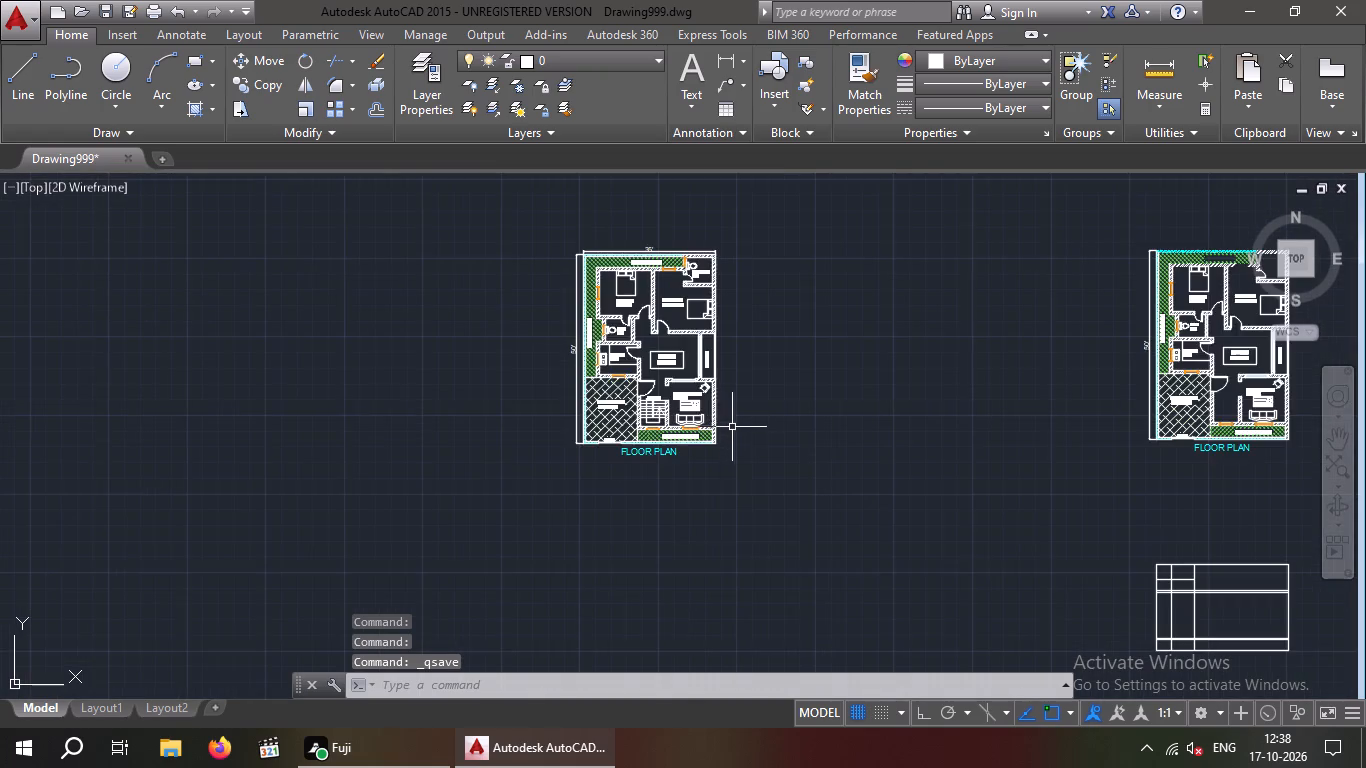
{"action": "scroll", "coordinate": [721, 434], "scroll_direction": "up", "scroll_amount": 2}
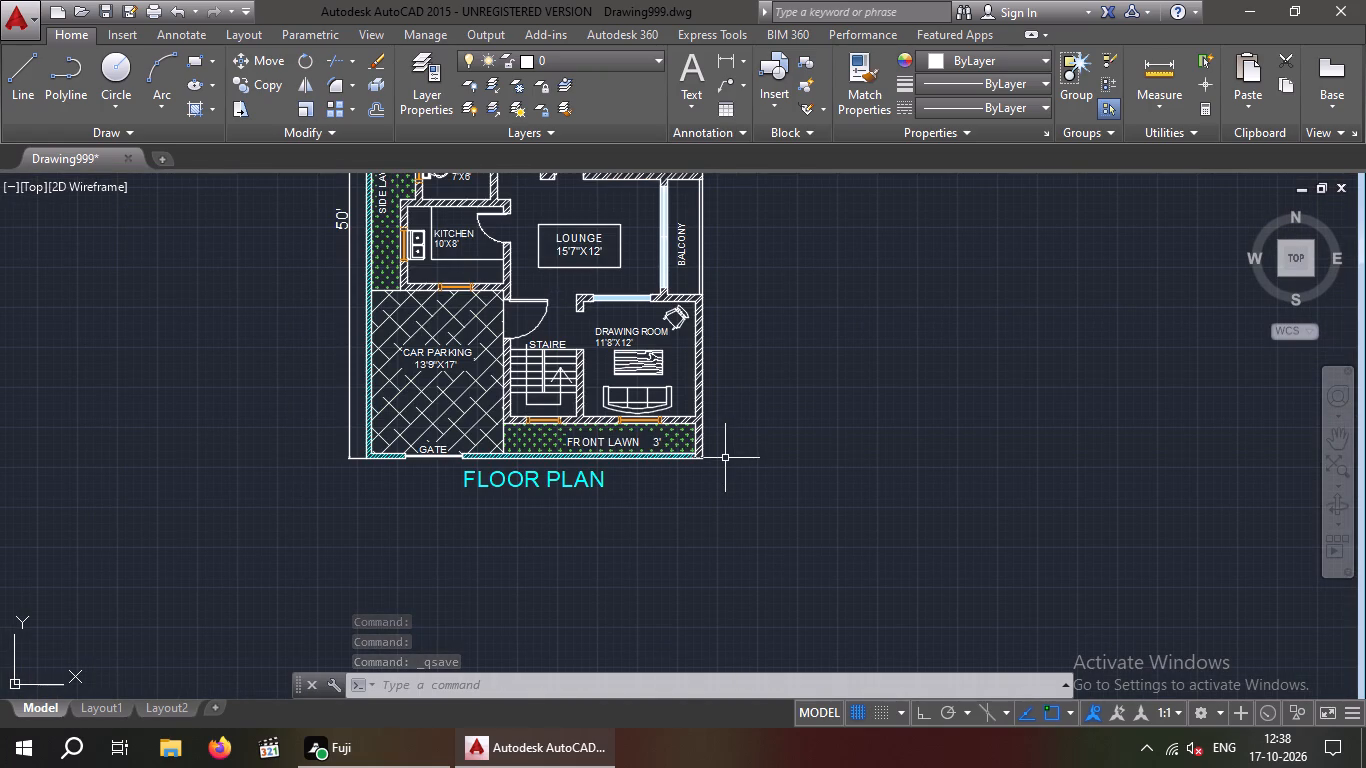
{"action": "scroll", "coordinate": [743, 464], "scroll_direction": "down", "scroll_amount": 2}
{"action": "middle_click_drag", "start_coordinate": [746, 459], "coordinate": [469, 334]}
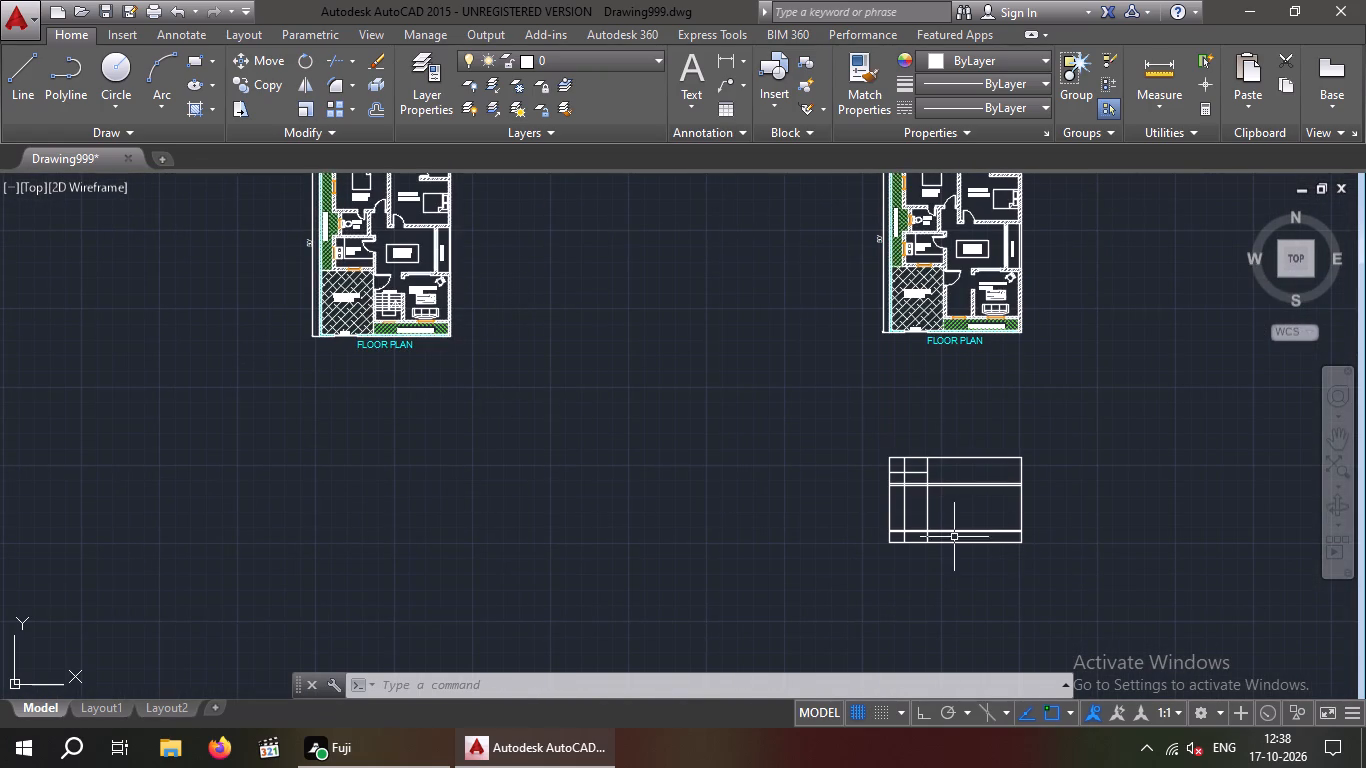
{"action": "scroll", "coordinate": [954, 537], "scroll_direction": "up", "scroll_amount": 4}
{"action": "middle_click_drag", "start_coordinate": [959, 538], "coordinate": [634, 563]}
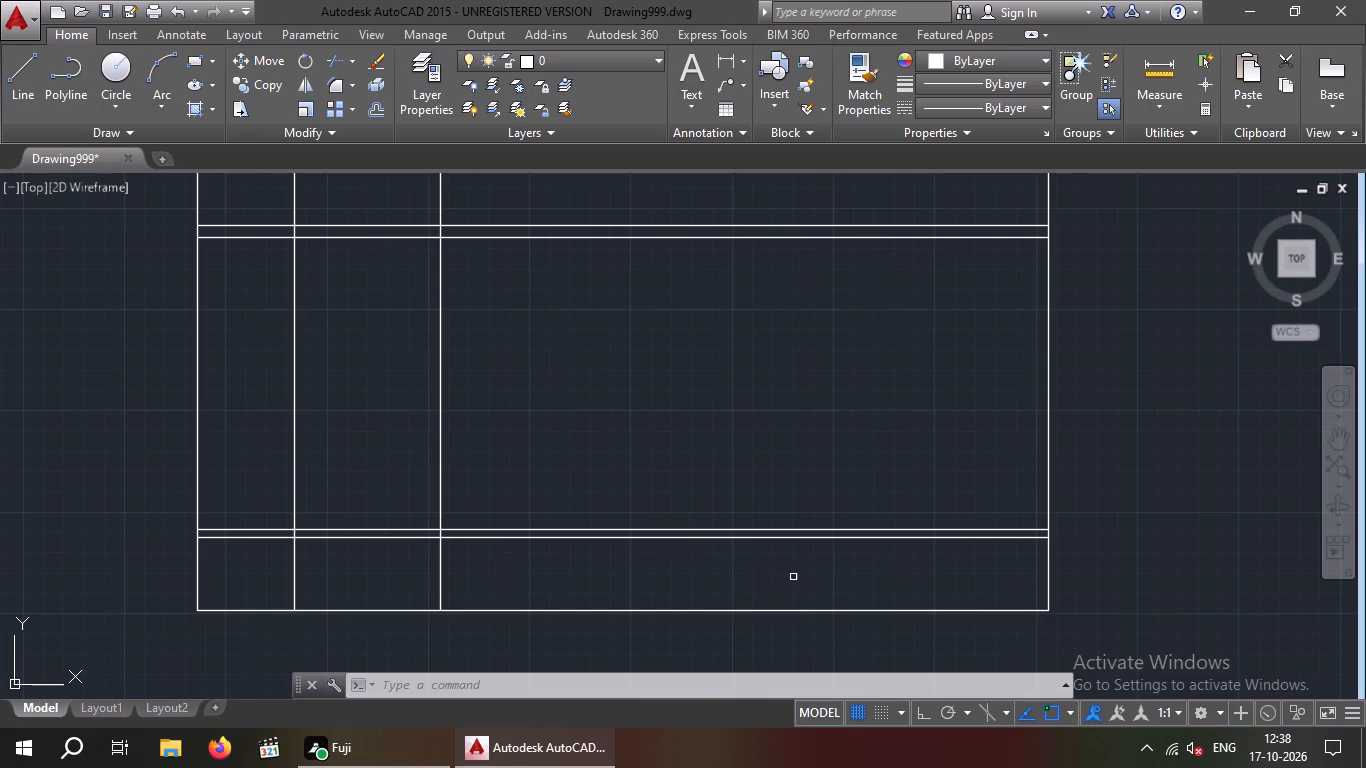
{"action": "scroll", "coordinate": [816, 531], "scroll_direction": "down", "scroll_amount": 2}
{"action": "middle_click_drag", "start_coordinate": [793, 549], "coordinate": [610, 610]}
{"action": "scroll", "coordinate": [646, 563], "scroll_direction": "down", "scroll_amount": 1}
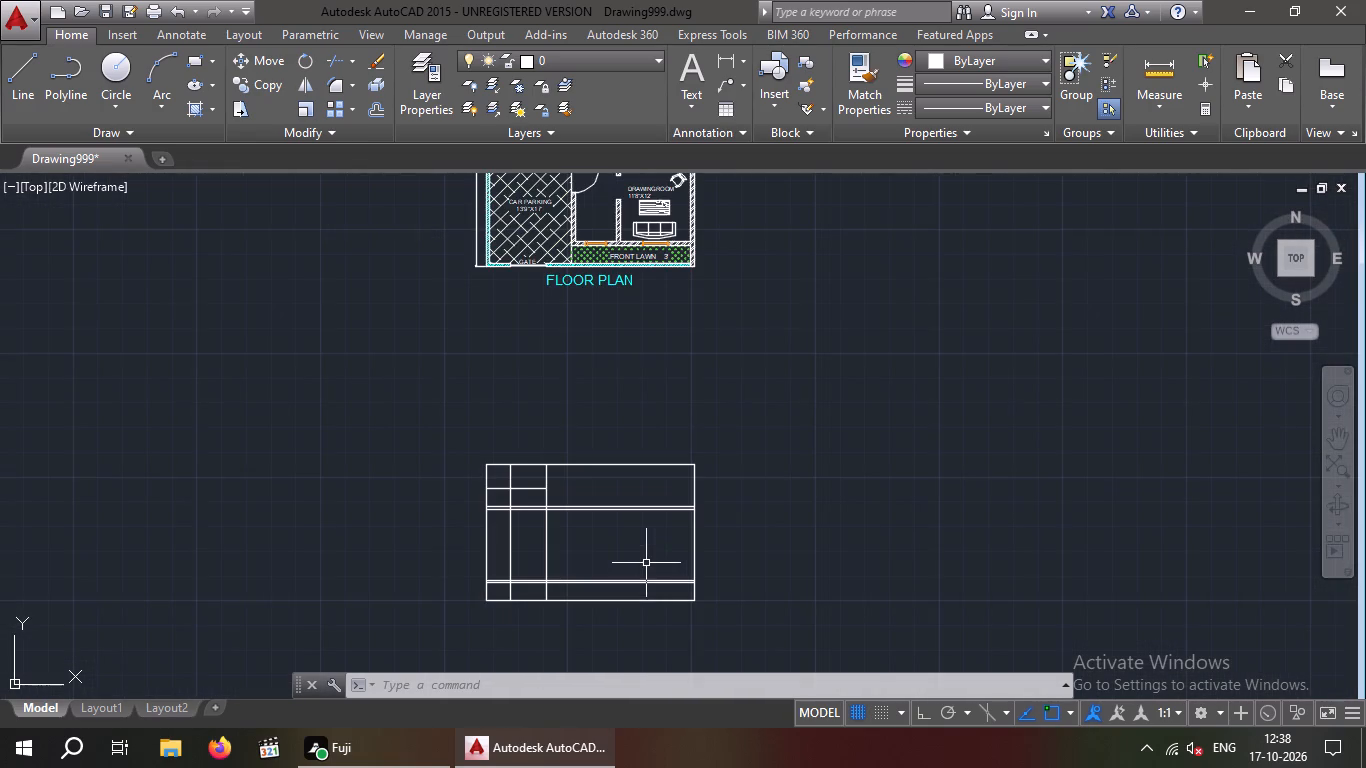
{"action": "left_click_drag", "start_coordinate": [428, 423], "coordinate": [479, 434]}
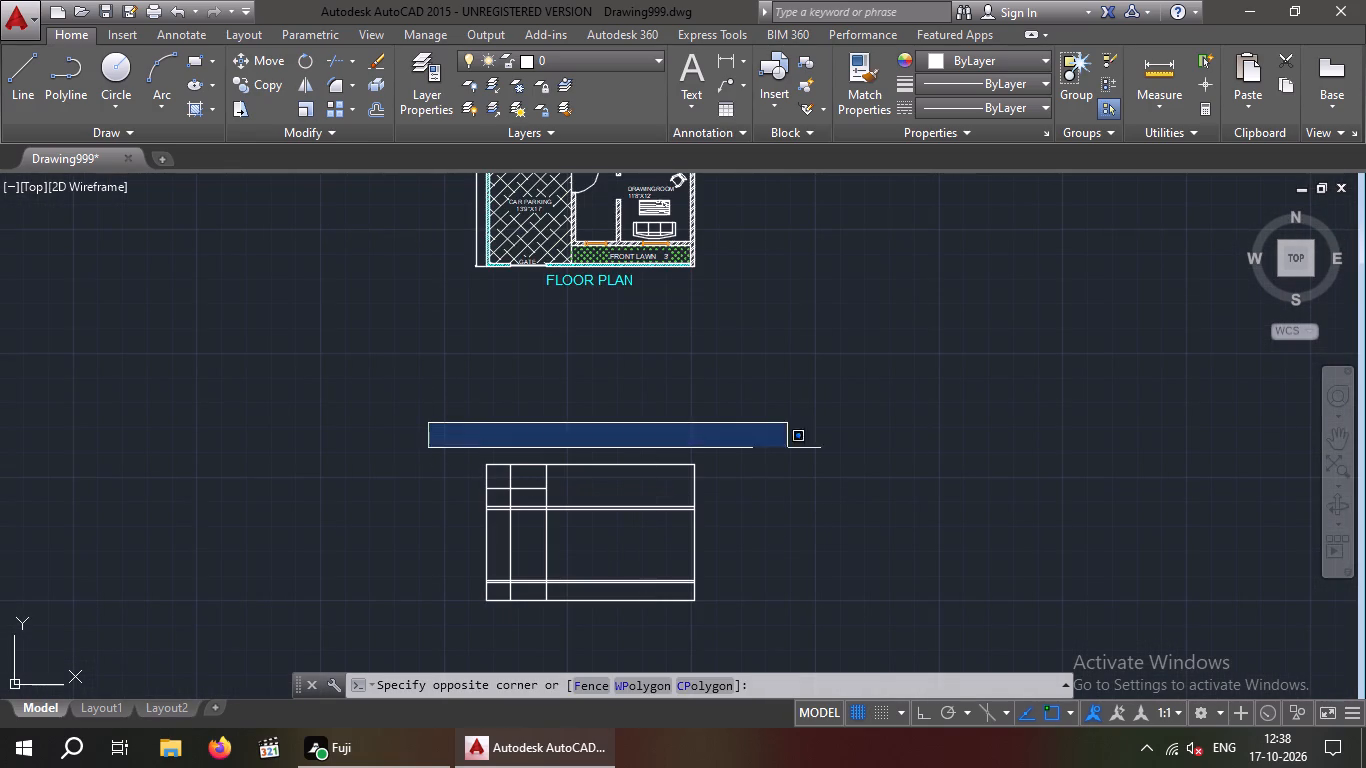
{"action": "left_click", "coordinate": [771, 643]}
{"action": "left_click", "coordinate": [917, 724]}
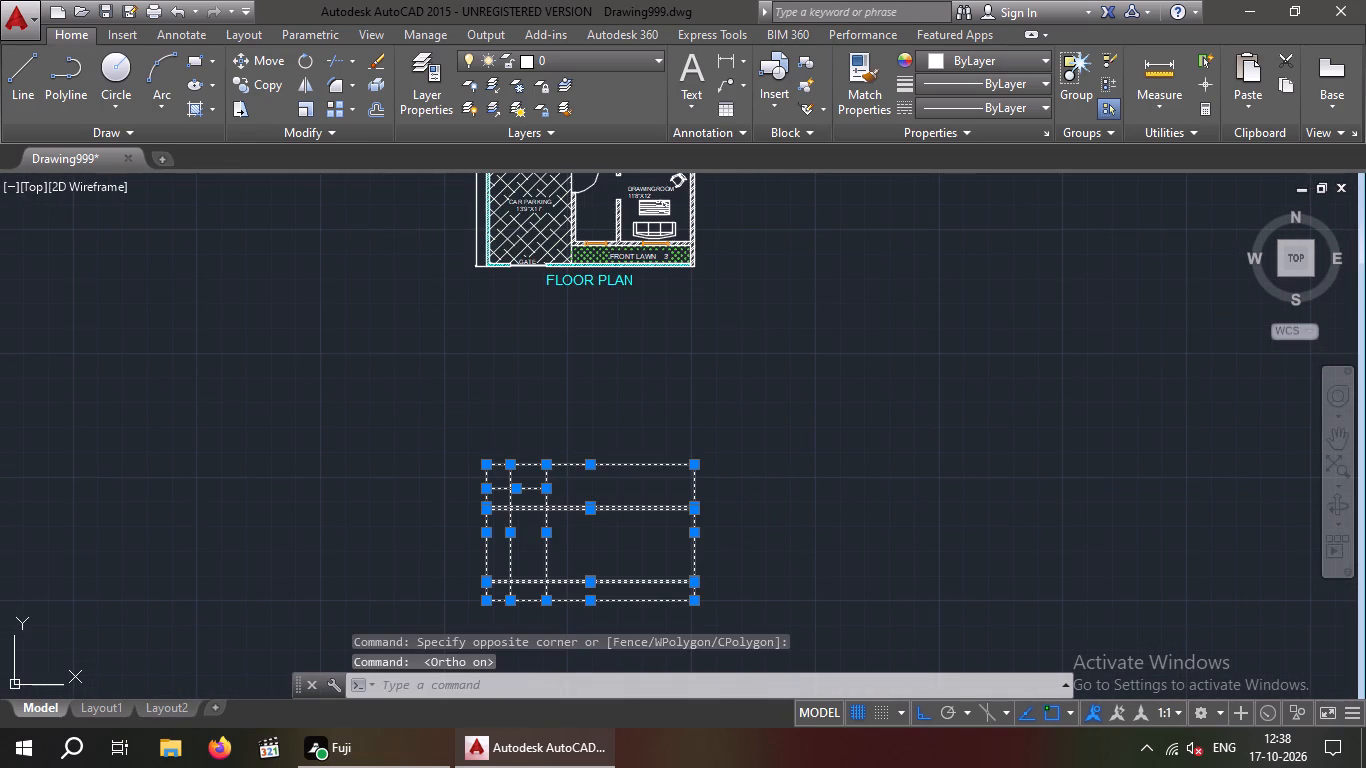
{"action": "left_click", "coordinate": [250, 57]}
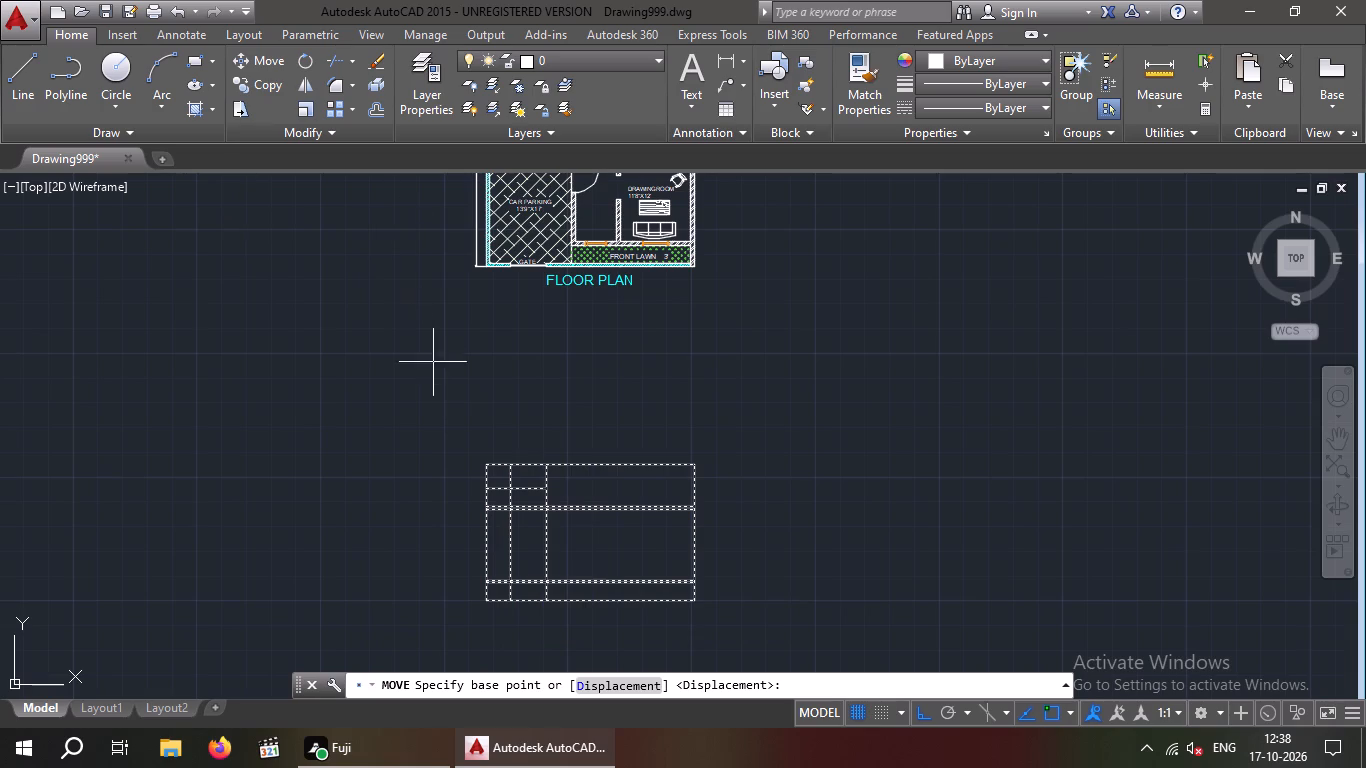
{"action": "left_click_drag", "start_coordinate": [484, 462], "coordinate": [484, 441]}
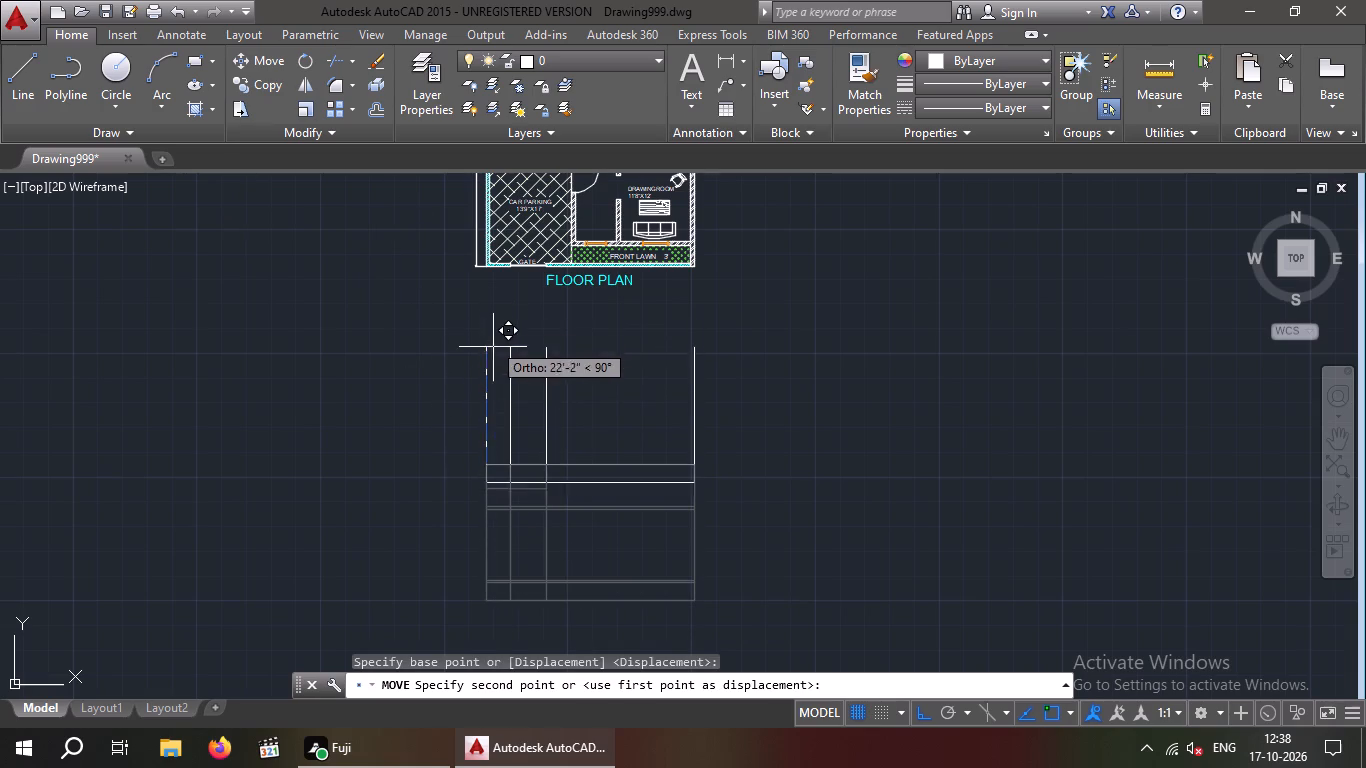
{"action": "left_click", "coordinate": [494, 356]}
{"action": "scroll", "coordinate": [610, 392], "scroll_direction": "up", "scroll_amount": 3}
{"action": "scroll", "coordinate": [617, 394], "scroll_direction": "down", "scroll_amount": 2}
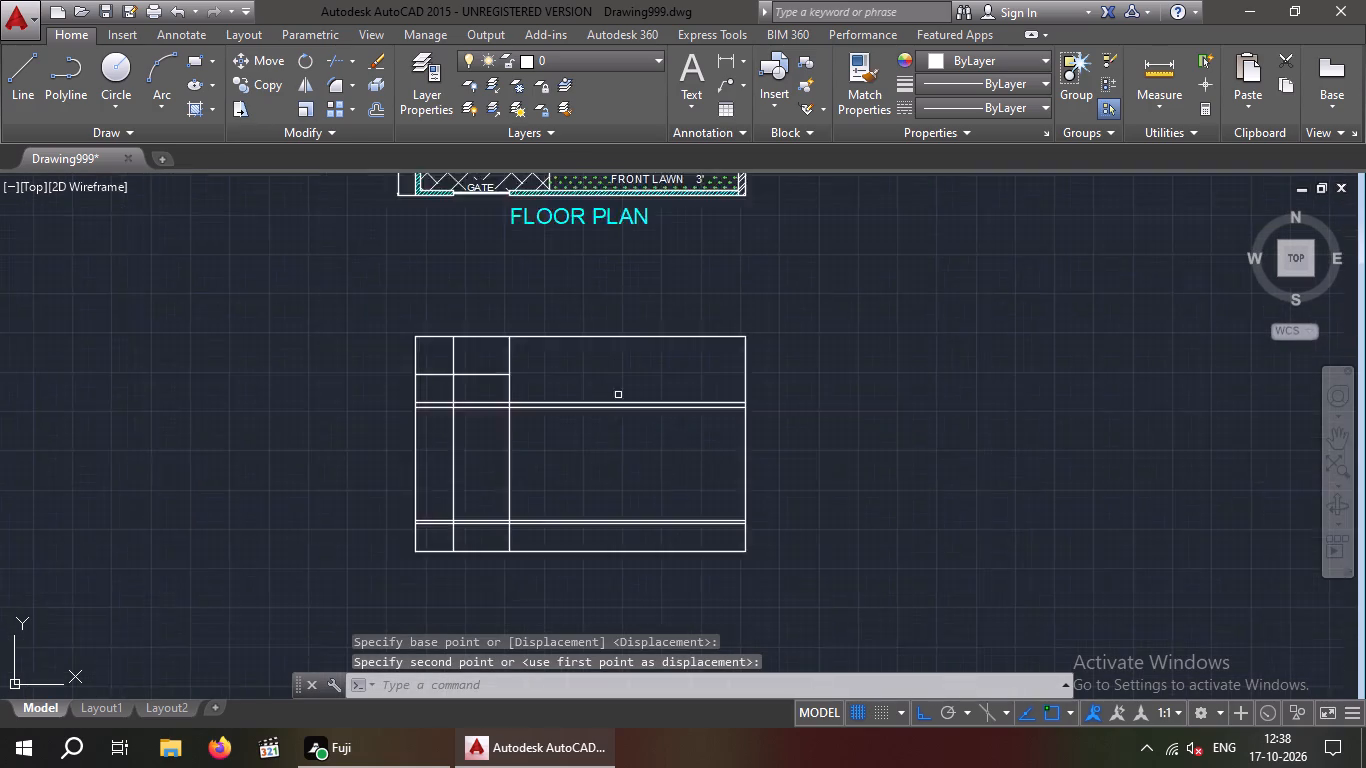
{"action": "scroll", "coordinate": [618, 395], "scroll_direction": "down", "scroll_amount": 1}
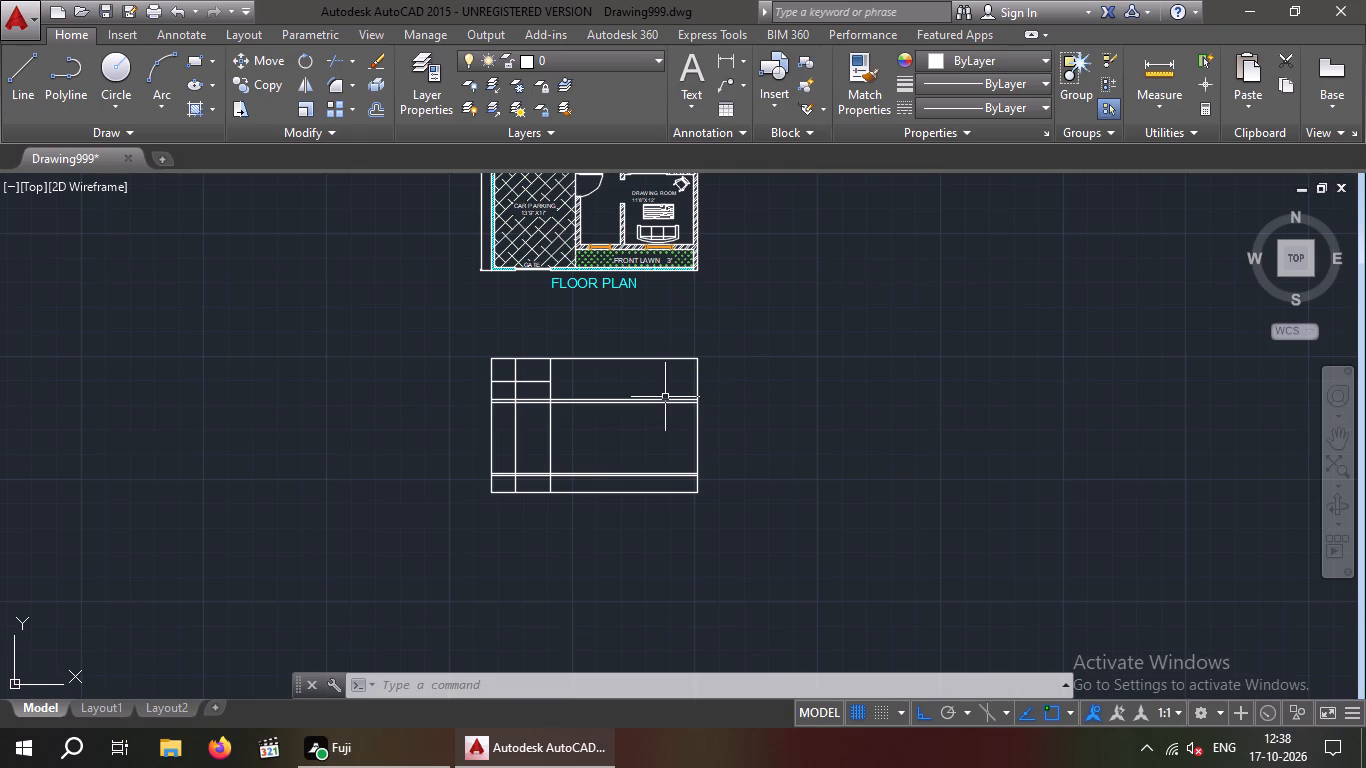
{"action": "key", "text": "Escape"}
{"action": "key", "text": "Escape"}
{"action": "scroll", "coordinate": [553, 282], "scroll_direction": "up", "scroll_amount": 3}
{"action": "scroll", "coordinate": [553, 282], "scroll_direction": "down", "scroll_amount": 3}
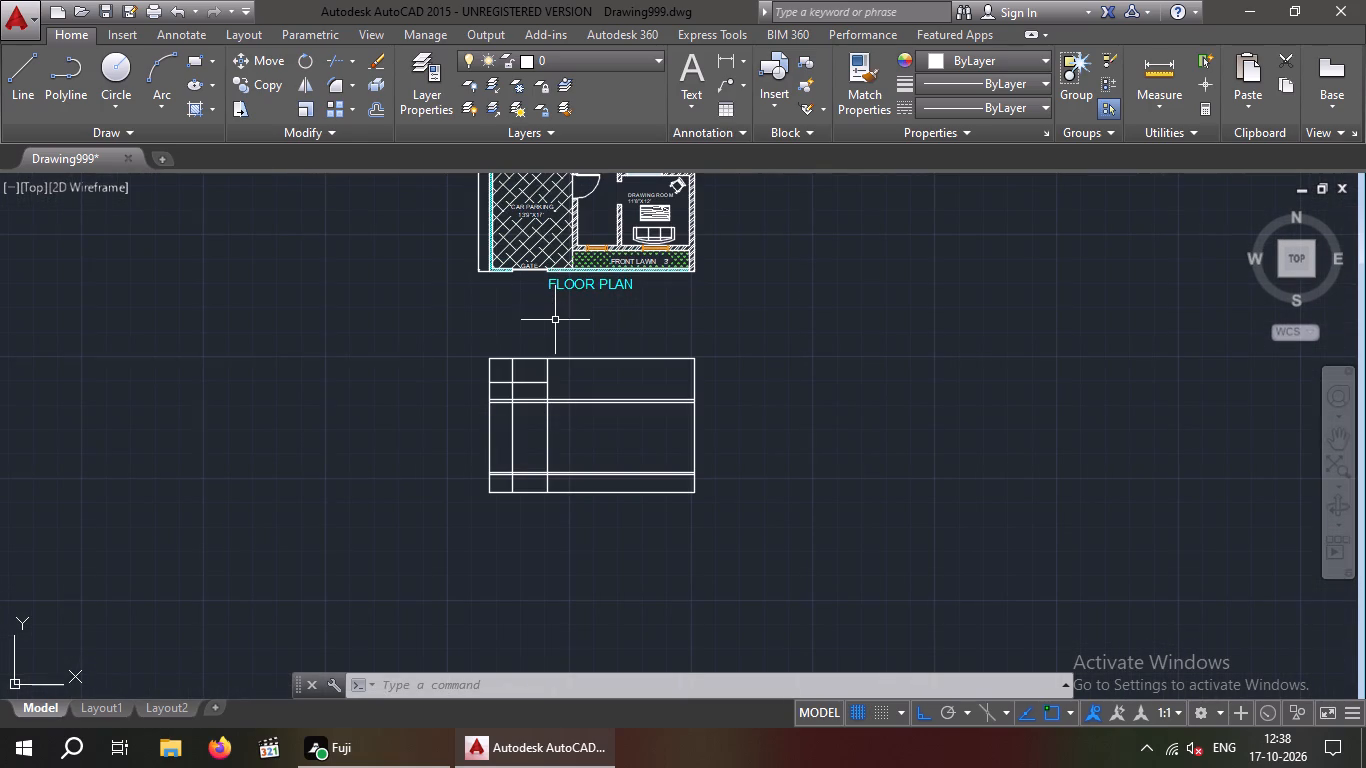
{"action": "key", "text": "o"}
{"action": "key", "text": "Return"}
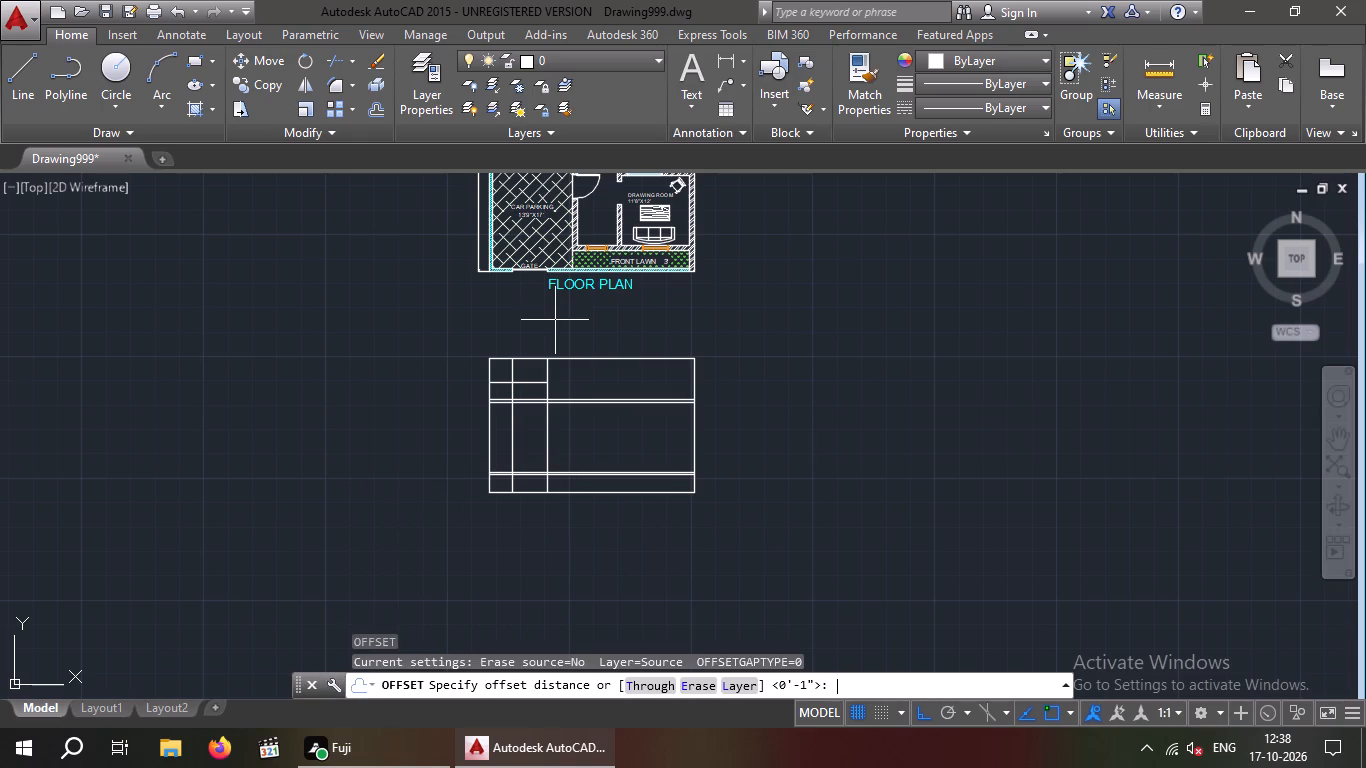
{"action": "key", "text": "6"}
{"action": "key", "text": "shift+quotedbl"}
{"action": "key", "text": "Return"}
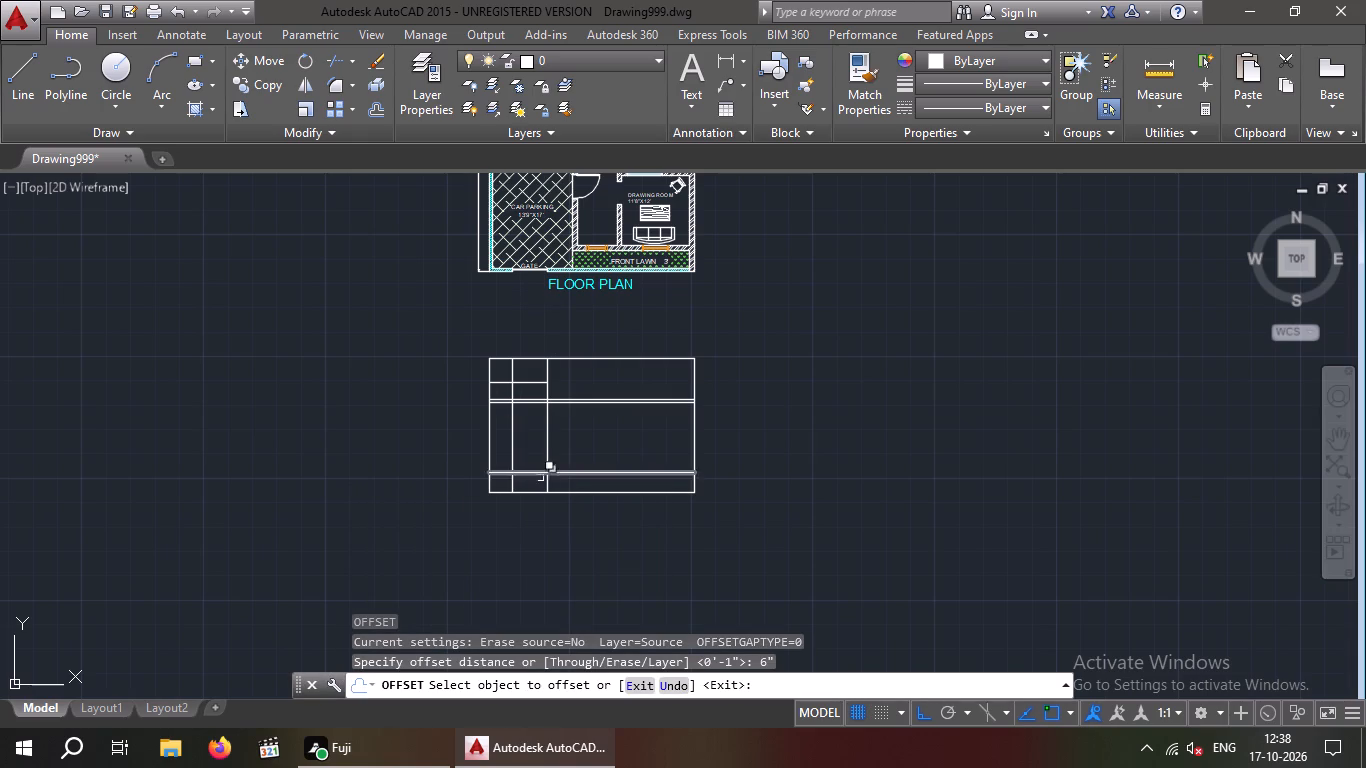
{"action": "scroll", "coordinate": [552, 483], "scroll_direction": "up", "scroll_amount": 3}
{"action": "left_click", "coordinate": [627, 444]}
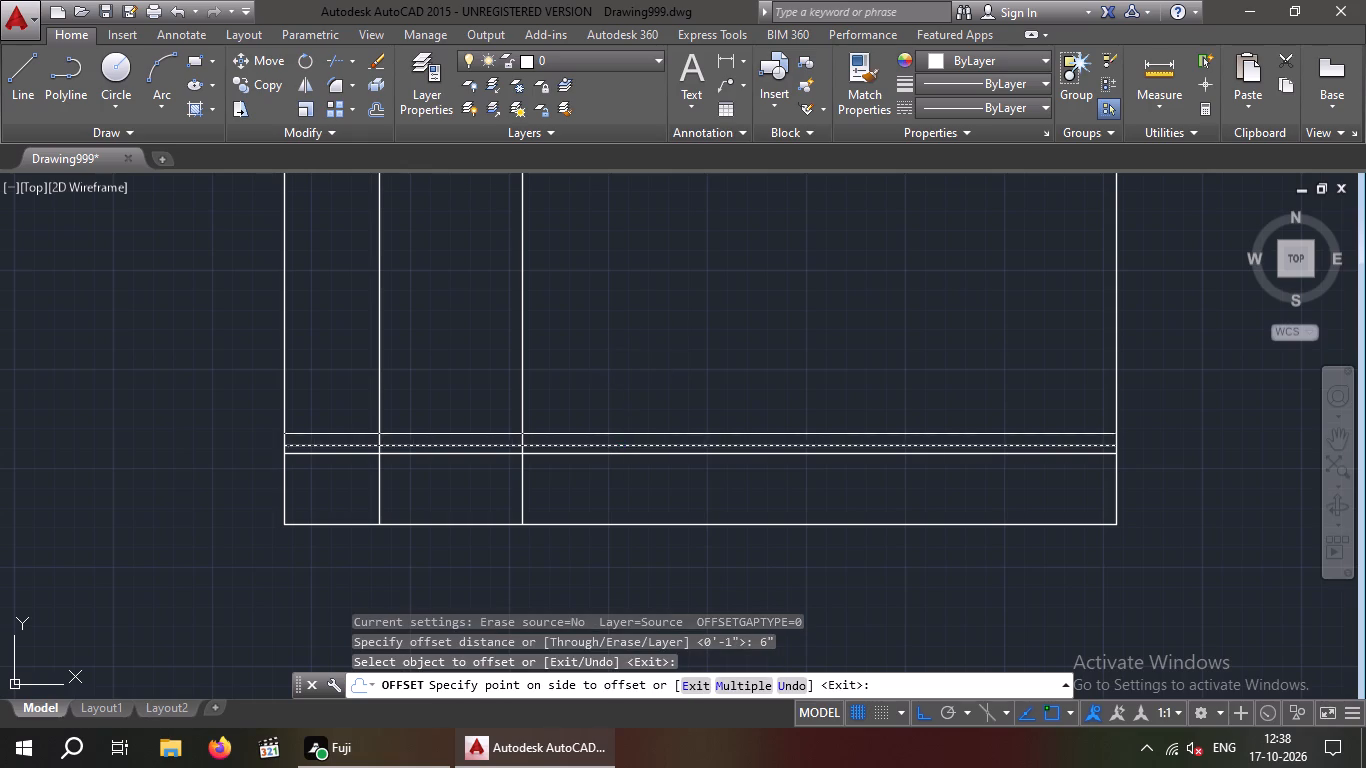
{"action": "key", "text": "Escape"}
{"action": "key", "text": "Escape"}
Offset the upper line of the elevation's lower double line 6'6" upward.
{"action": "key", "text": "o"}
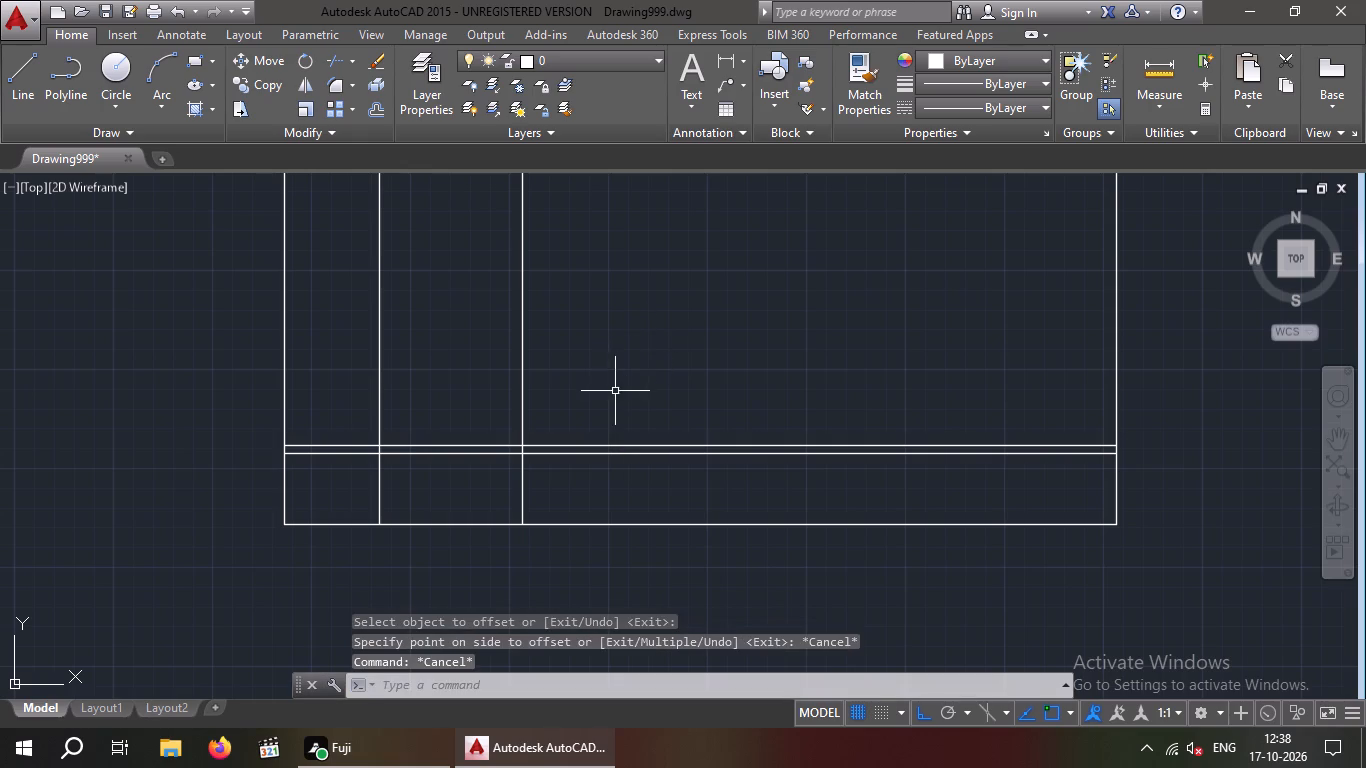
{"action": "key", "text": "Return"}
{"action": "key", "text": "6"}
{"action": "key", "text": "apostrophe"}
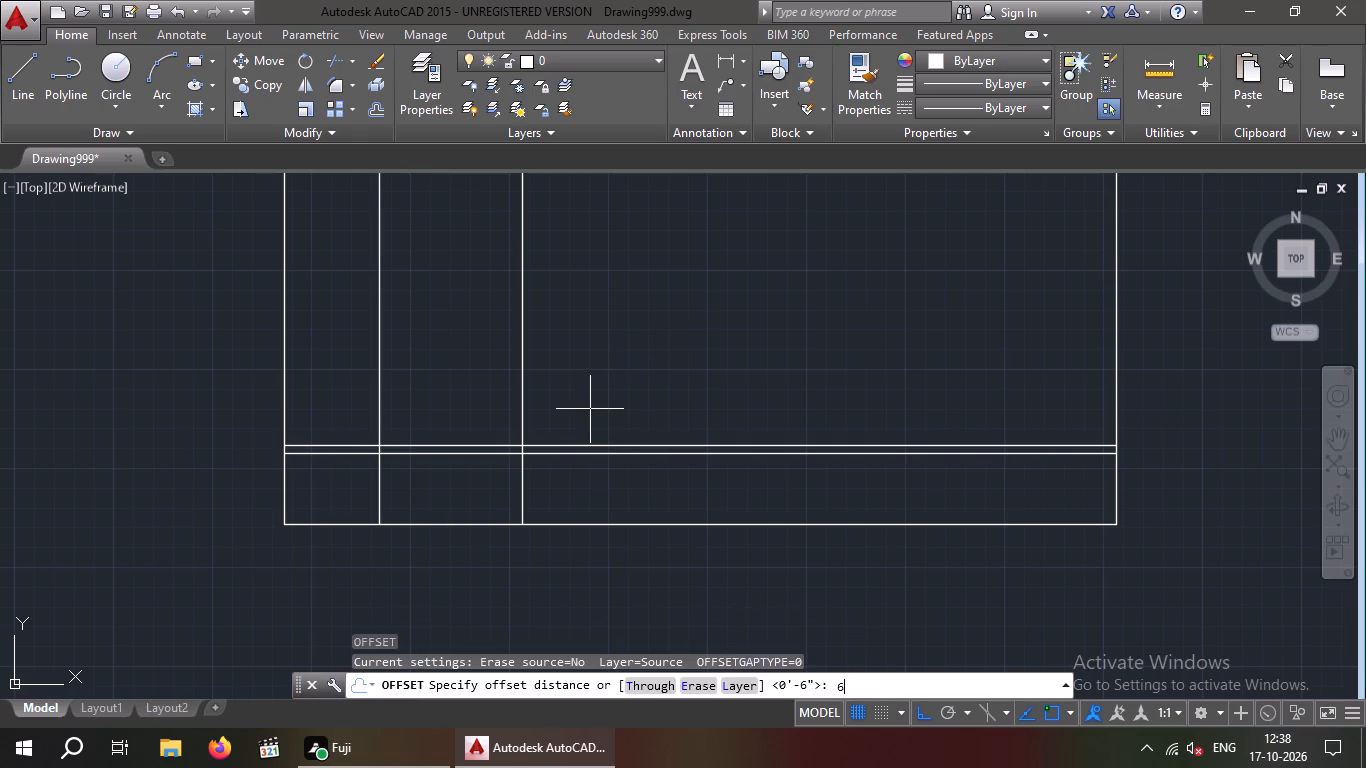
{"action": "key", "text": "6"}
{"action": "key", "text": "shift+quotedbl"}
{"action": "key", "text": "Return"}
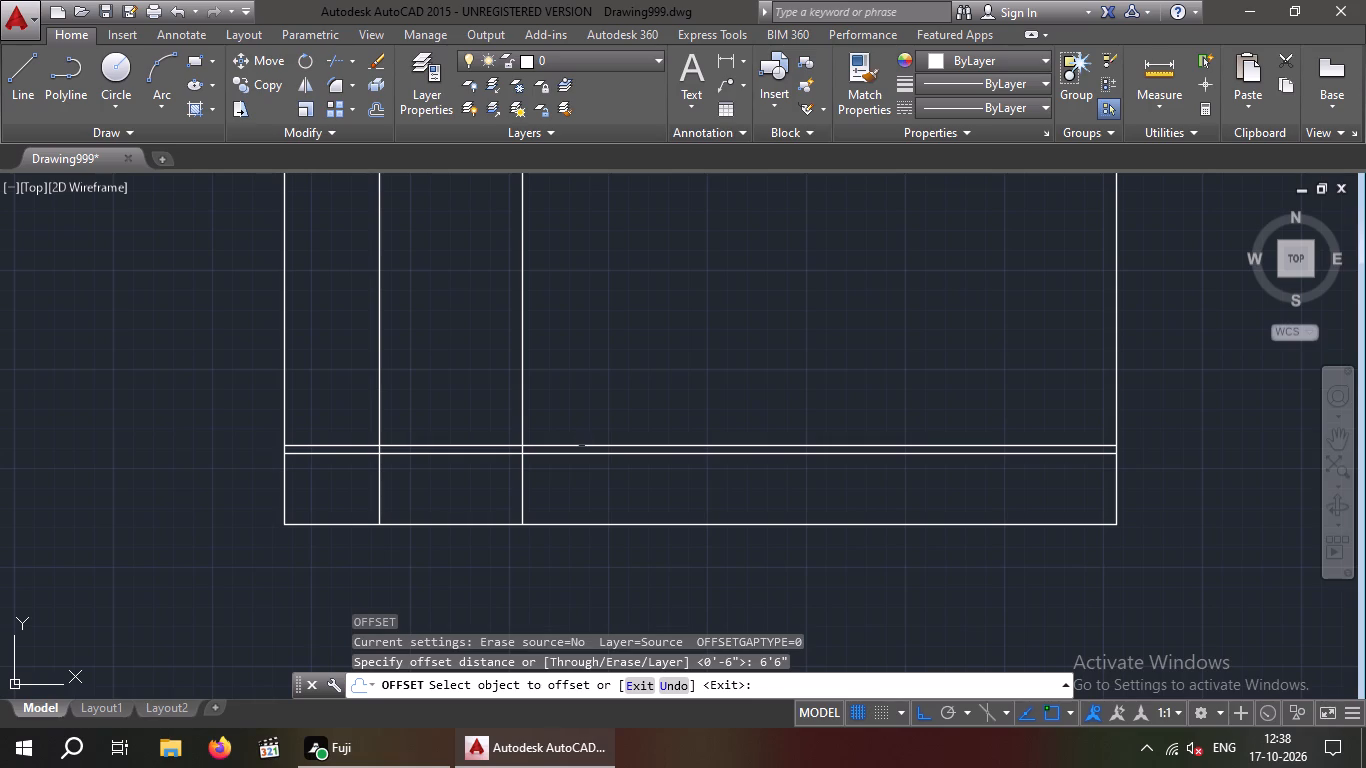
{"action": "left_click", "coordinate": [580, 446]}
{"action": "left_click", "coordinate": [588, 363]}
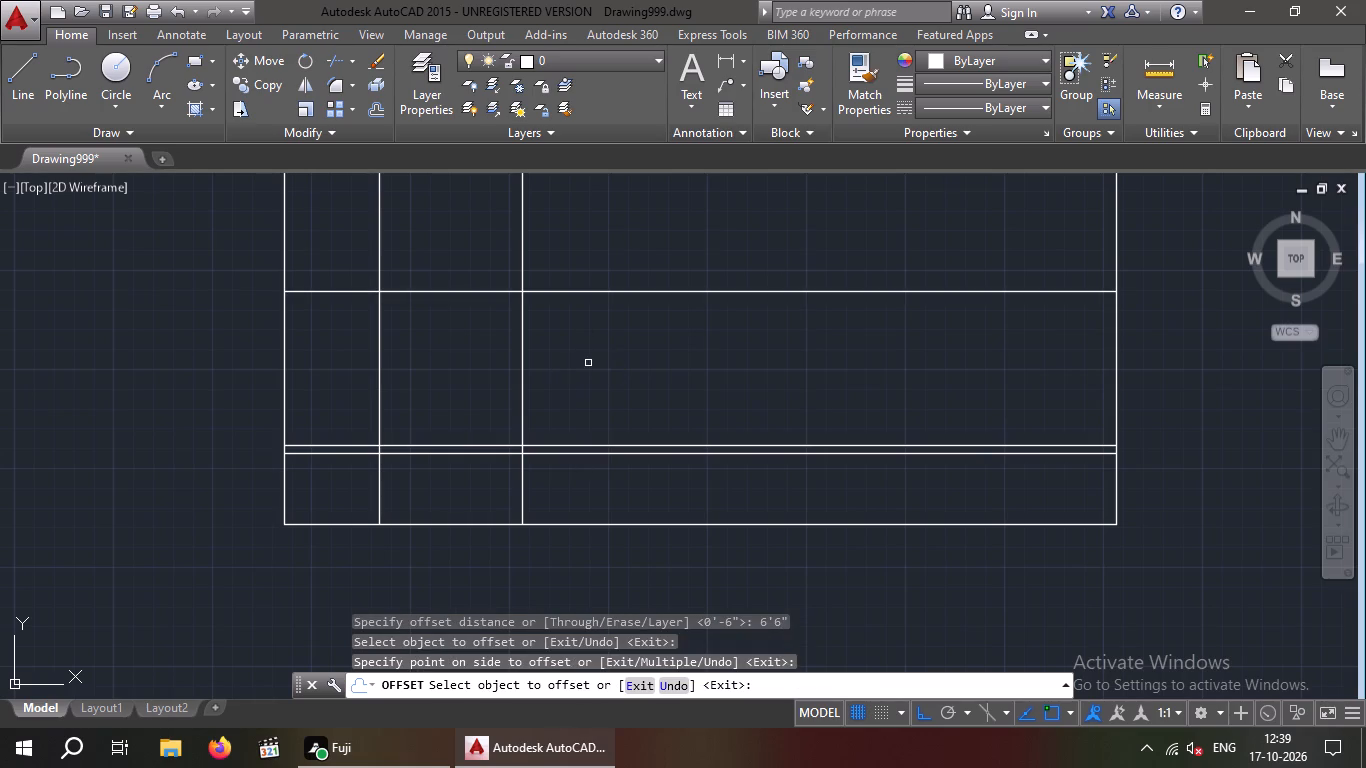
{"action": "scroll", "coordinate": [599, 362], "scroll_direction": "down", "scroll_amount": 3}
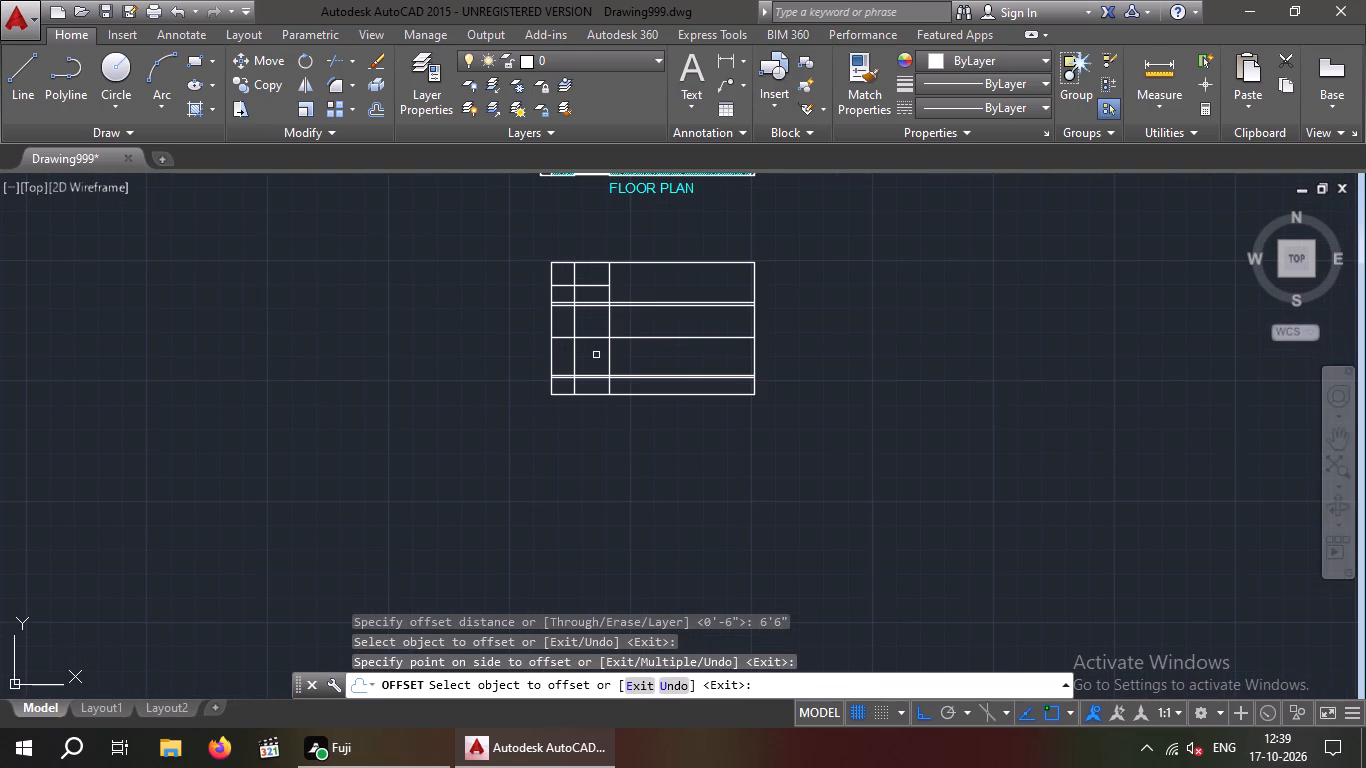
{"action": "key", "text": "Escape"}
Trim the 6'6" offset line out of the bay between the elevation's two inner vertical lines.
{"action": "type", "text": "TR"}
{"action": "key", "text": "space"}
{"action": "key", "text": "space"}
{"action": "left_click", "coordinate": [593, 335]}
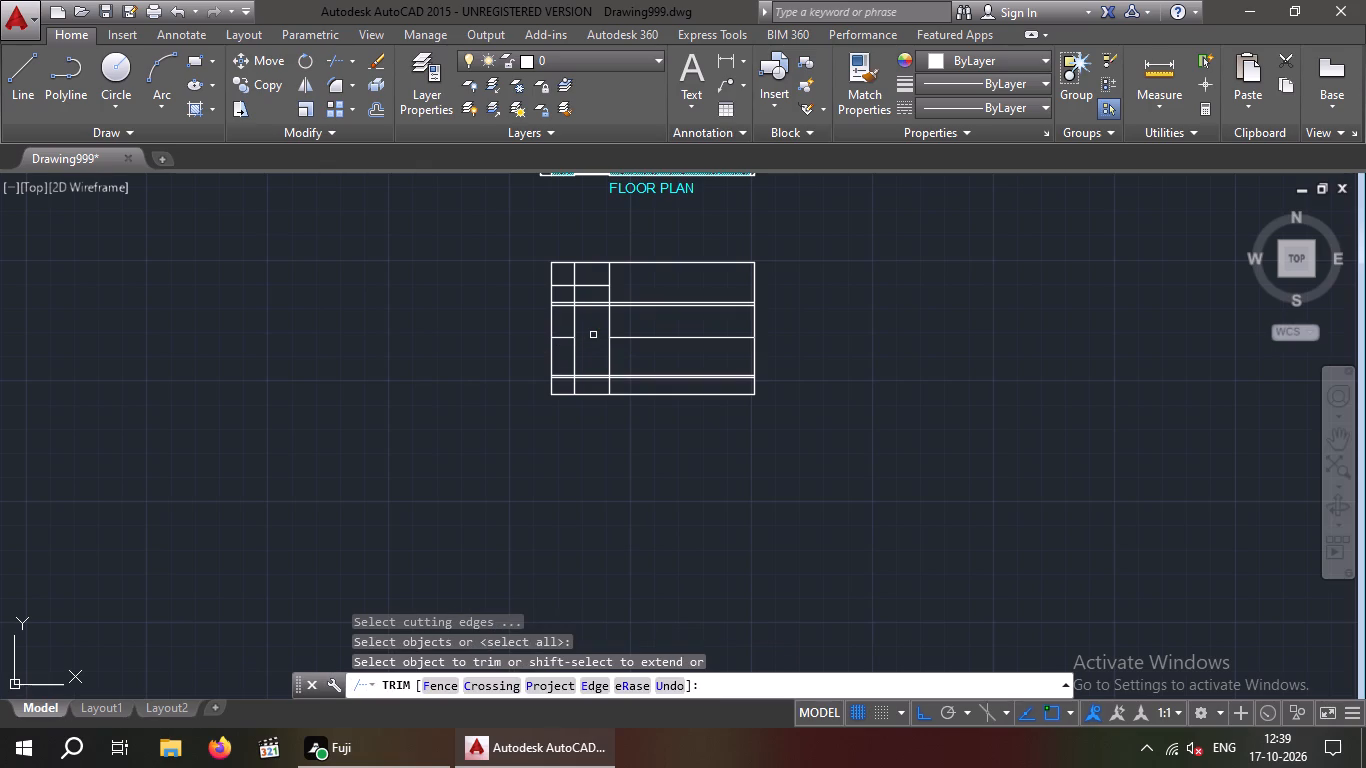
{"action": "key", "text": "Escape"}
{"action": "key", "text": "Escape"}
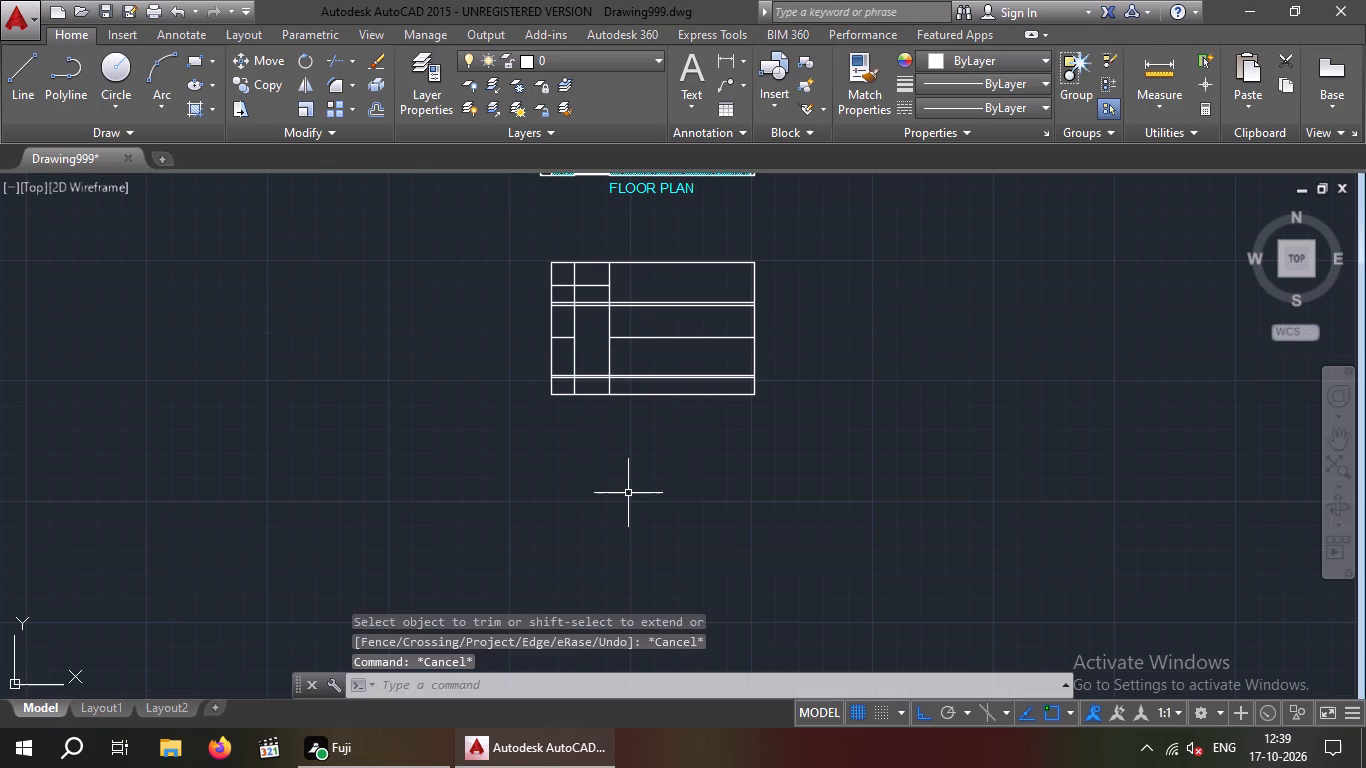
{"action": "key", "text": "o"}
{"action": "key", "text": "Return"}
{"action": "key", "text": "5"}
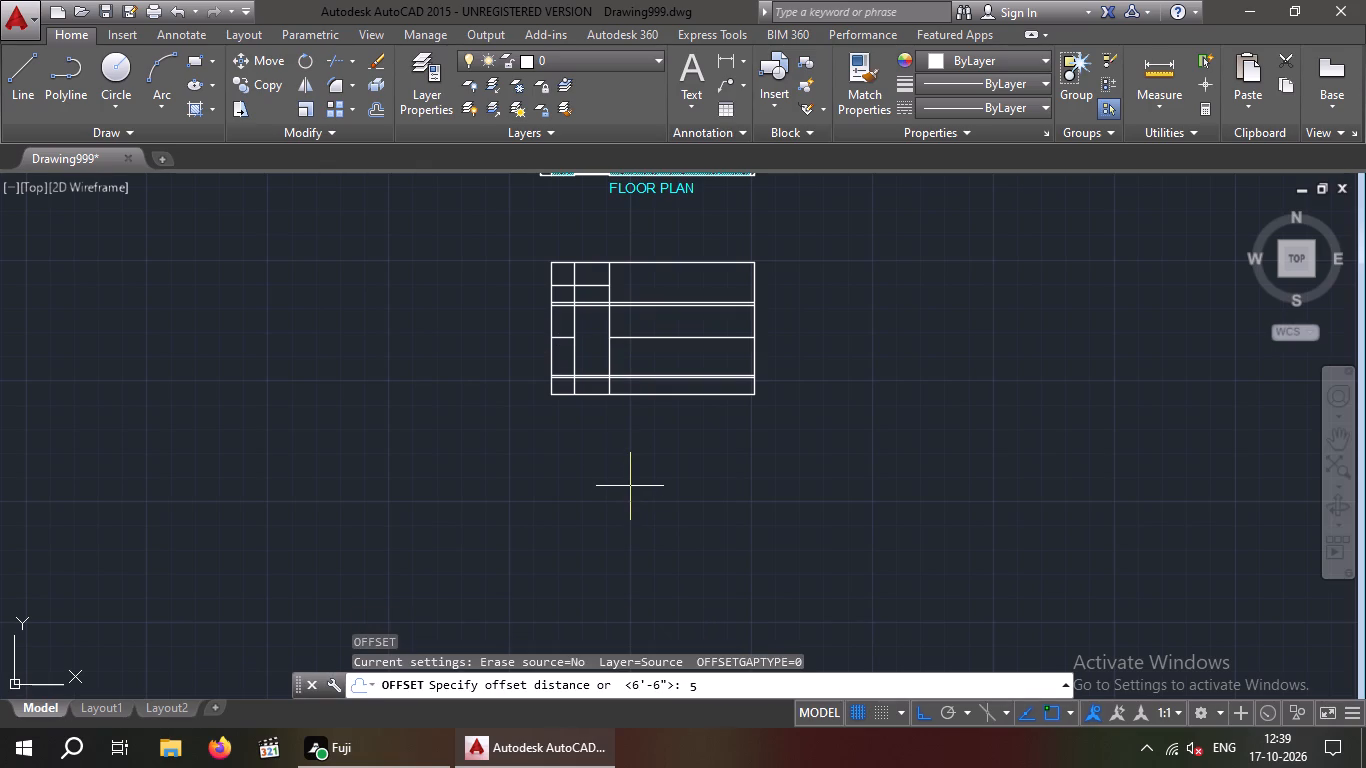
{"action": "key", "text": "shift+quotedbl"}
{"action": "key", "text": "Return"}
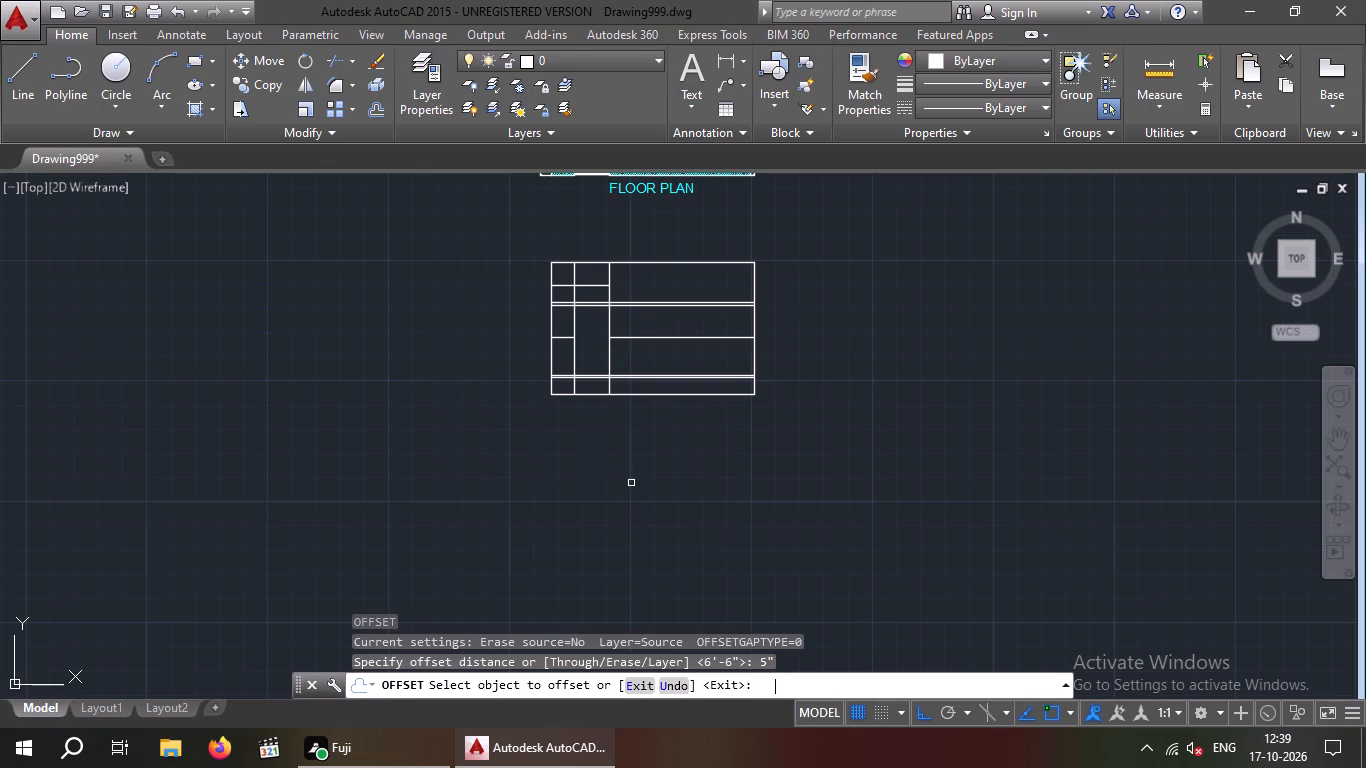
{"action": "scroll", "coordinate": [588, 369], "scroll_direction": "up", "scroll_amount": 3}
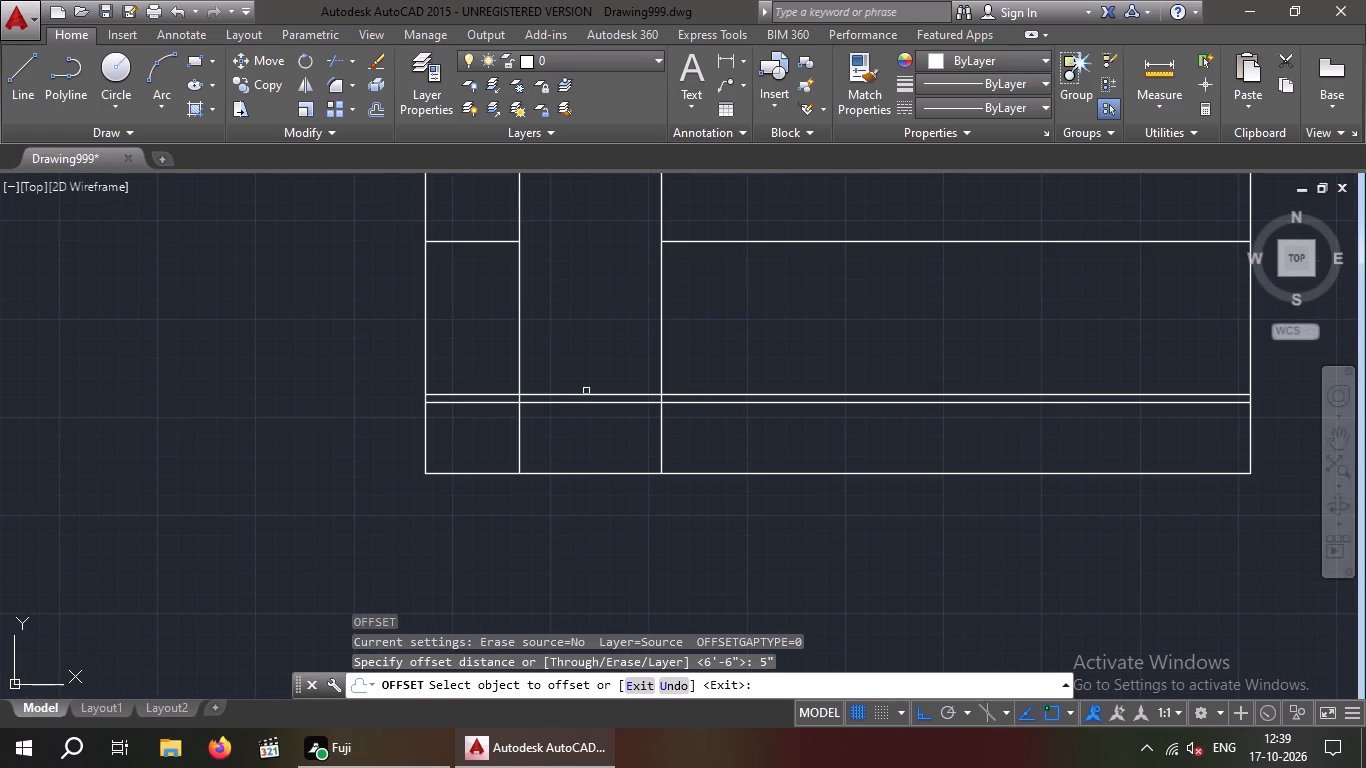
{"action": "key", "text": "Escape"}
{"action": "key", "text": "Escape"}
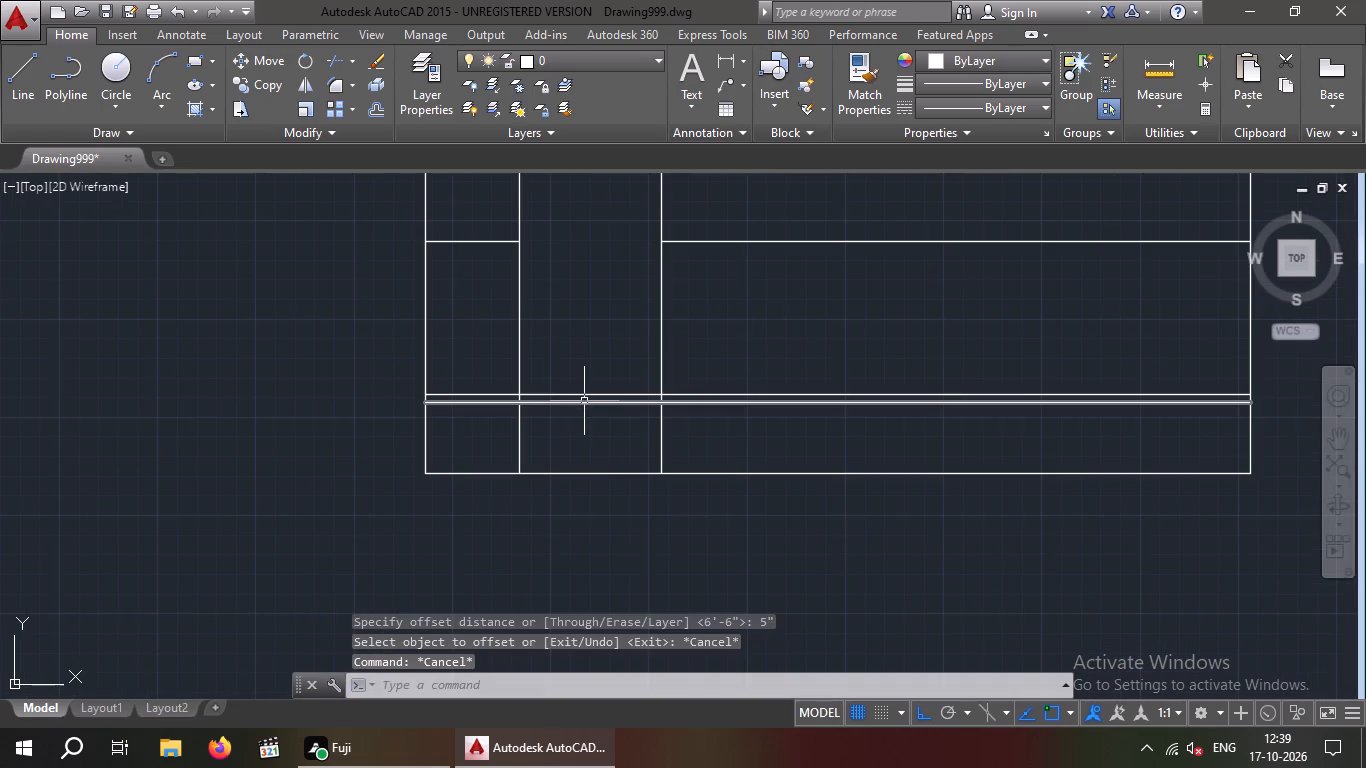
Offset the upper line of the elevation's lower double line 5' upward.
{"action": "key", "text": "o"}
{"action": "key", "text": "Return"}
{"action": "key", "text": "5"}
{"action": "key", "text": "apostrophe"}
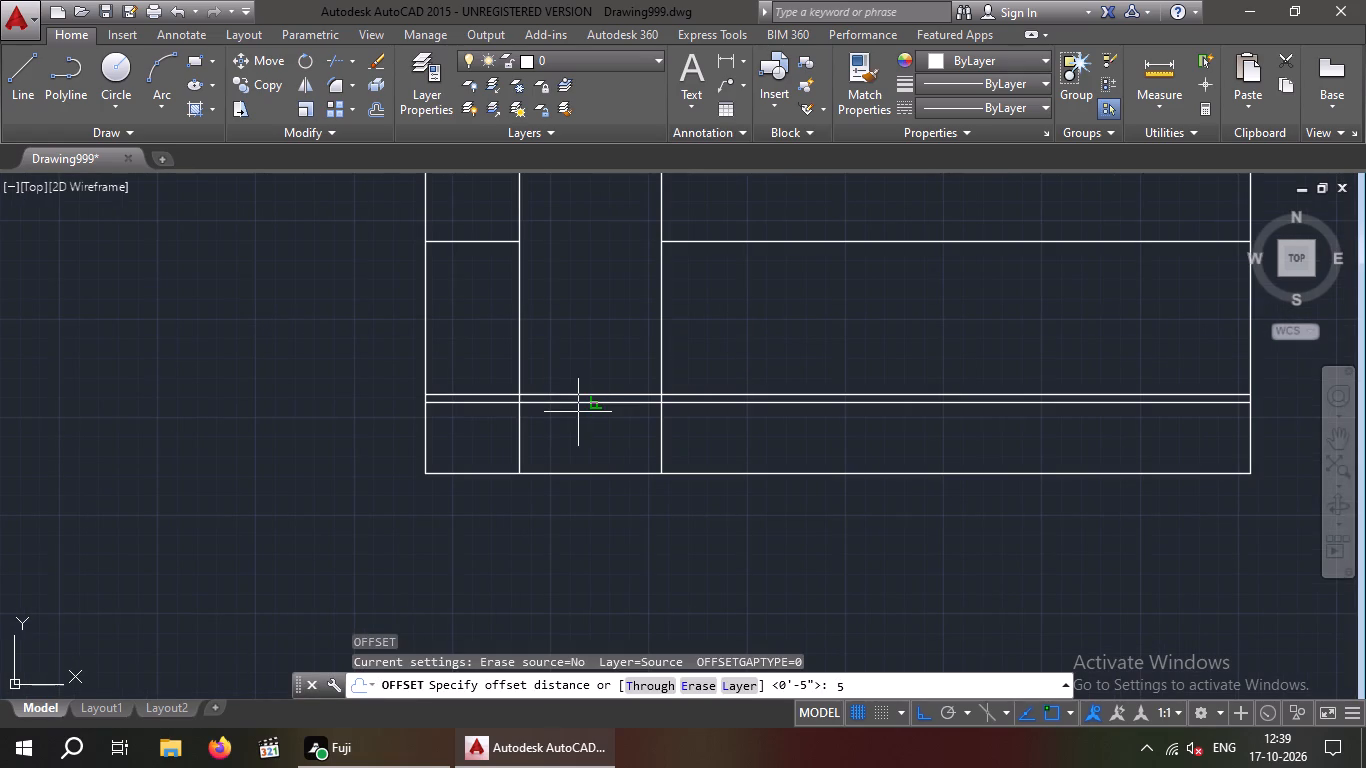
{"action": "key", "text": "Return"}
{"action": "left_click", "coordinate": [580, 394]}
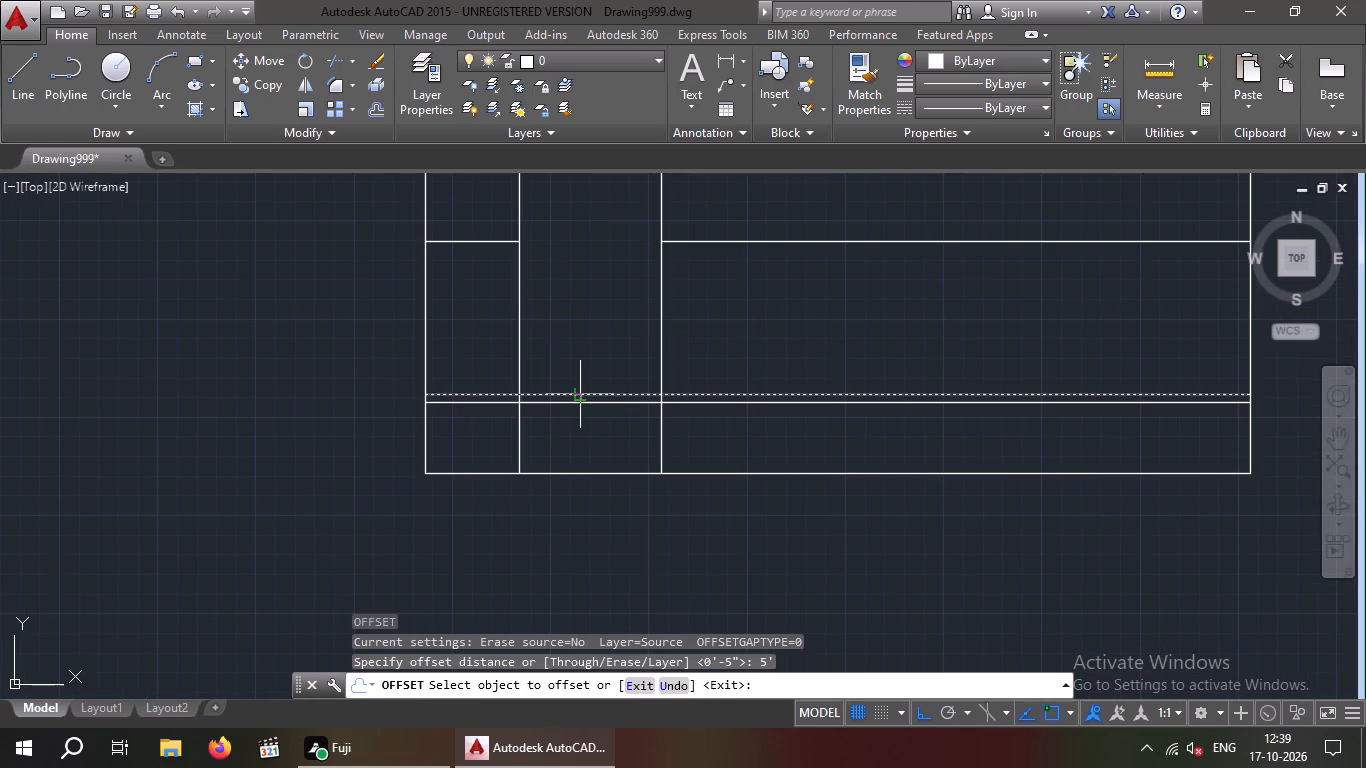
{"action": "left_click", "coordinate": [586, 372]}
{"action": "key", "text": "Escape"}
{"action": "key", "text": "Escape"}
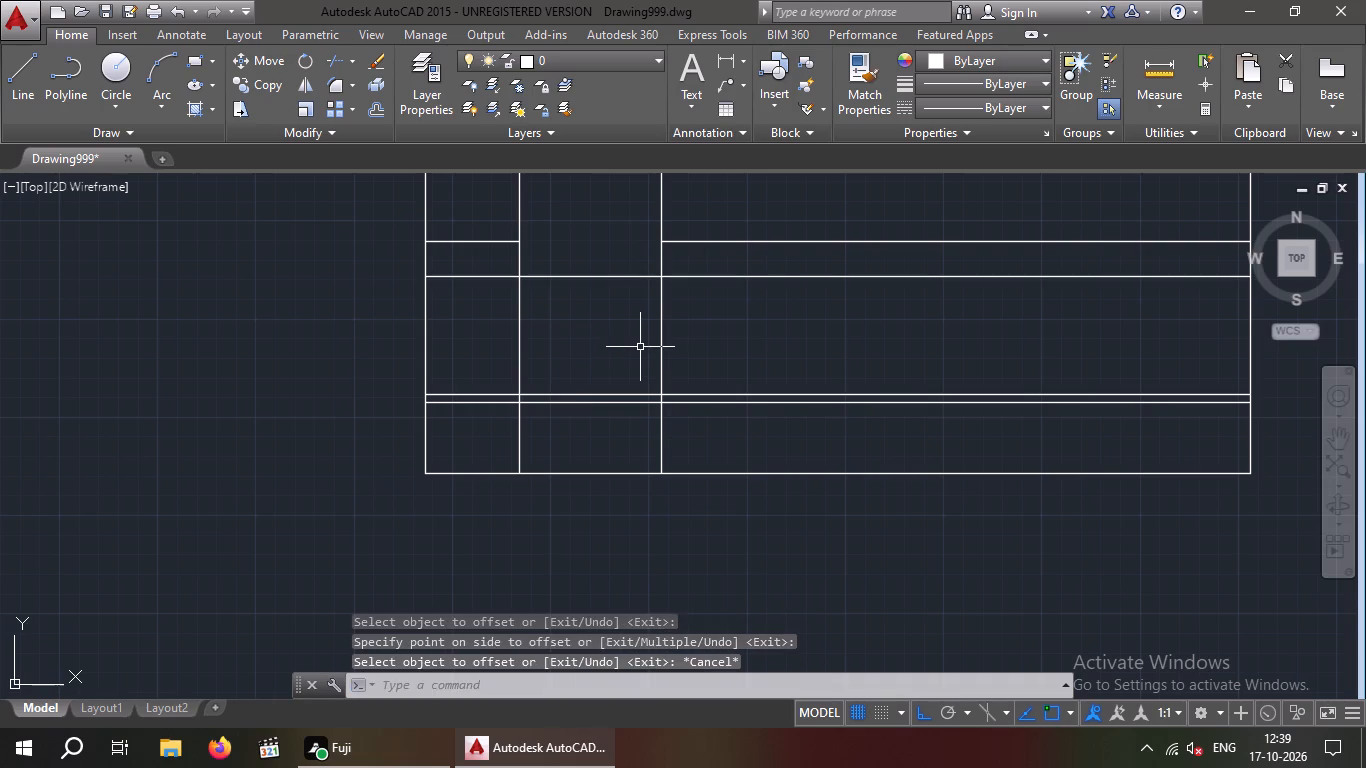
Trim the 5' offset line in the narrow outer bay and the wide bay, keeping only the piece between the two inner verticals.
{"action": "key", "text": "t"}
{"action": "key", "text": "r"}
{"action": "key", "text": "space"}
{"action": "key", "text": "space"}
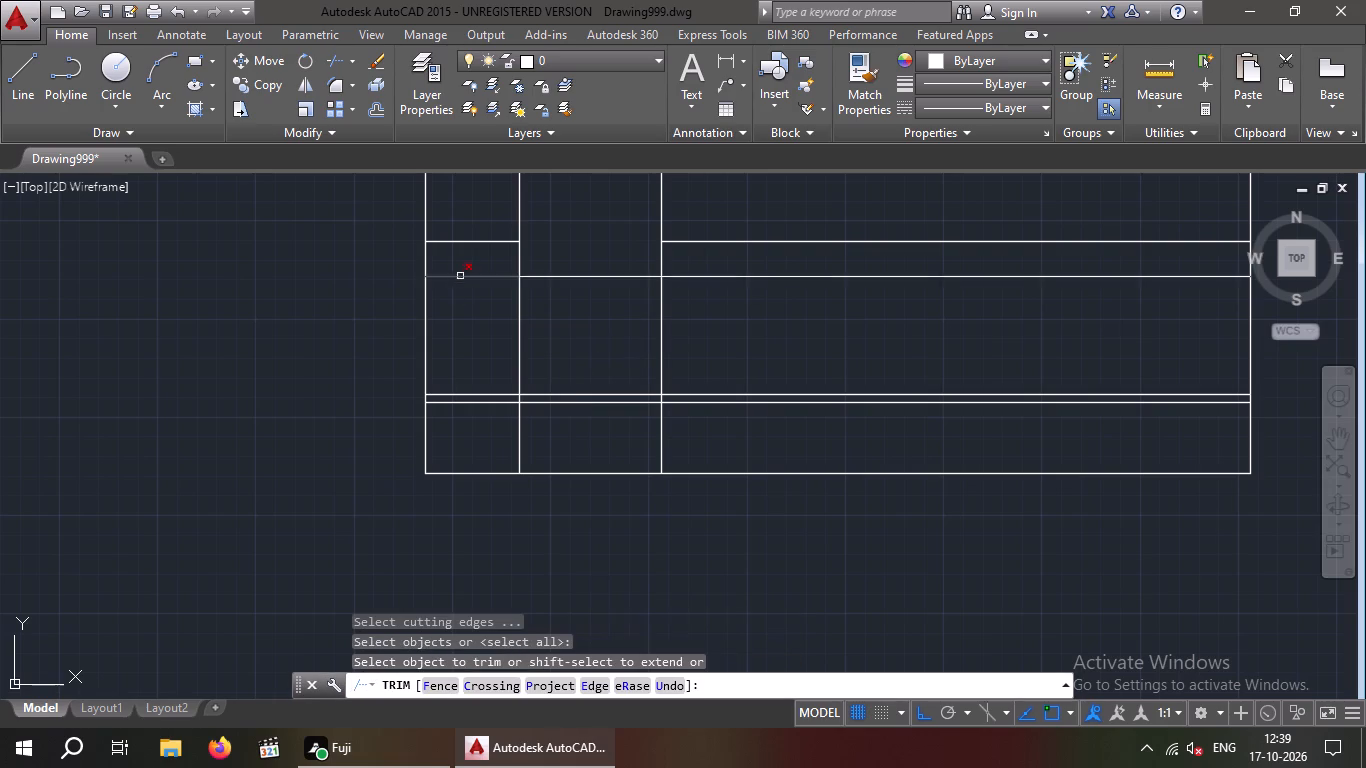
{"action": "left_click", "coordinate": [477, 276]}
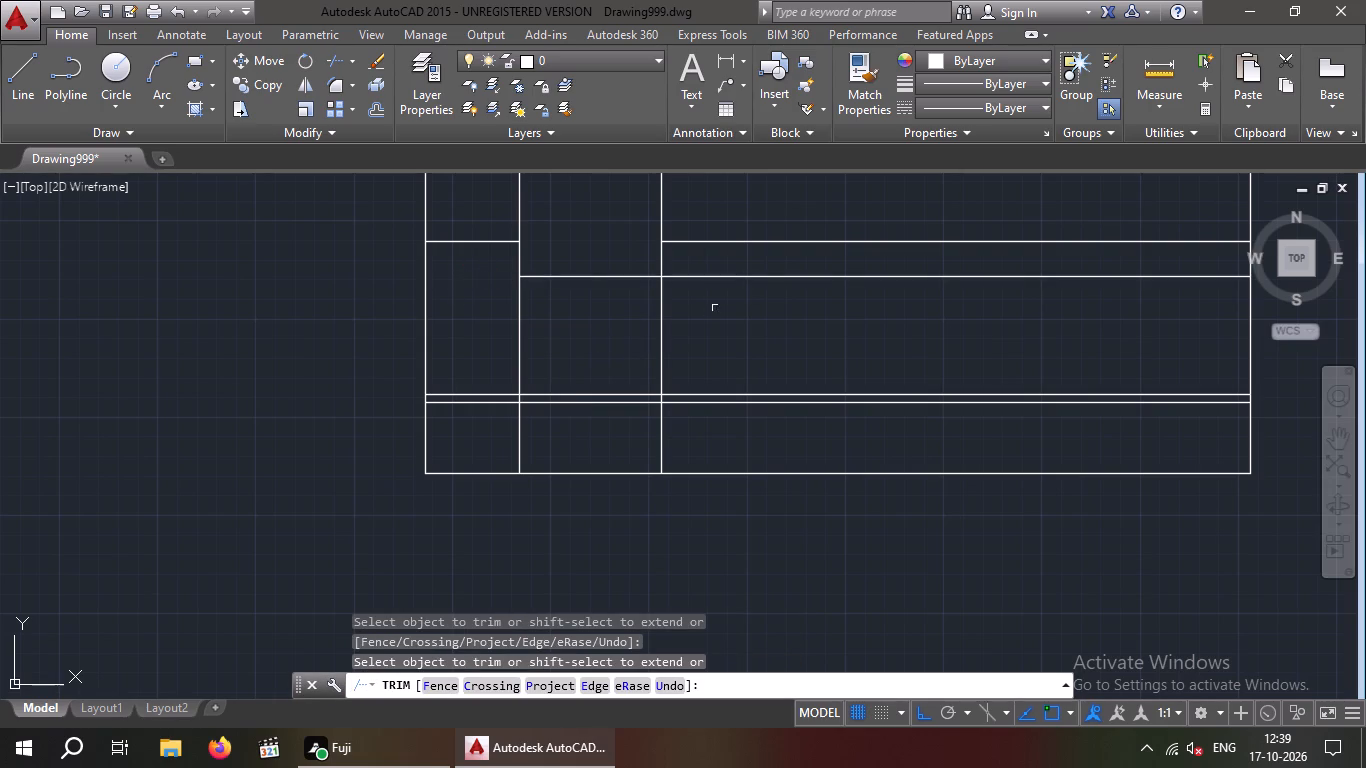
{"action": "left_click", "coordinate": [714, 277]}
{"action": "scroll", "coordinate": [746, 306], "scroll_direction": "down", "scroll_amount": 2}
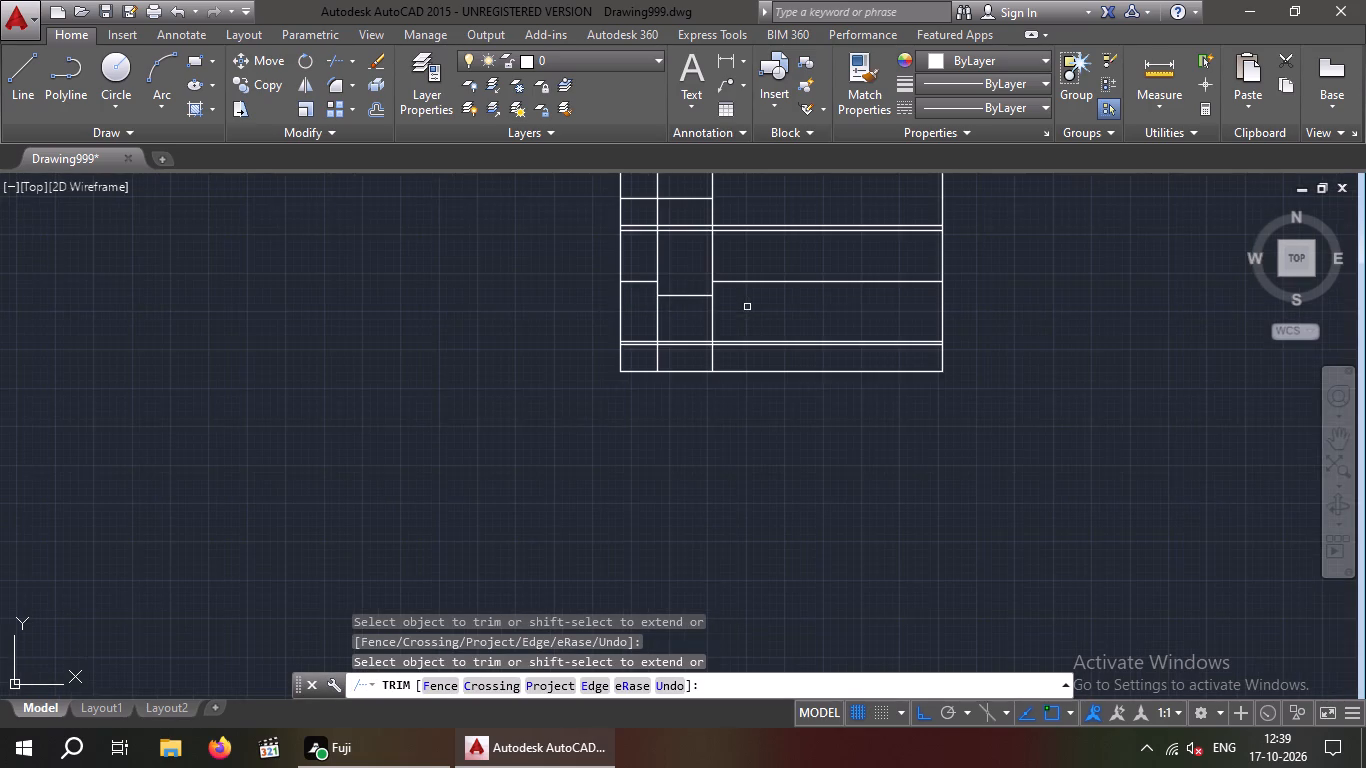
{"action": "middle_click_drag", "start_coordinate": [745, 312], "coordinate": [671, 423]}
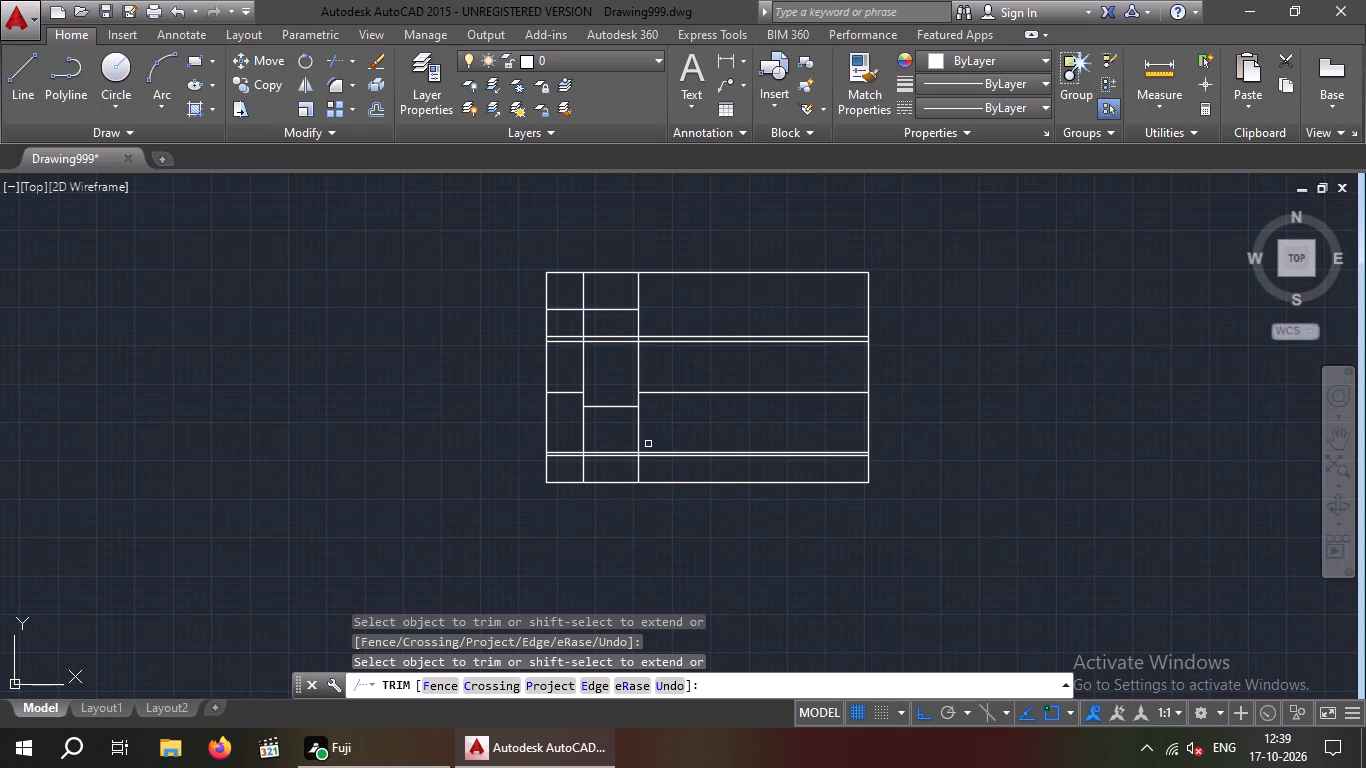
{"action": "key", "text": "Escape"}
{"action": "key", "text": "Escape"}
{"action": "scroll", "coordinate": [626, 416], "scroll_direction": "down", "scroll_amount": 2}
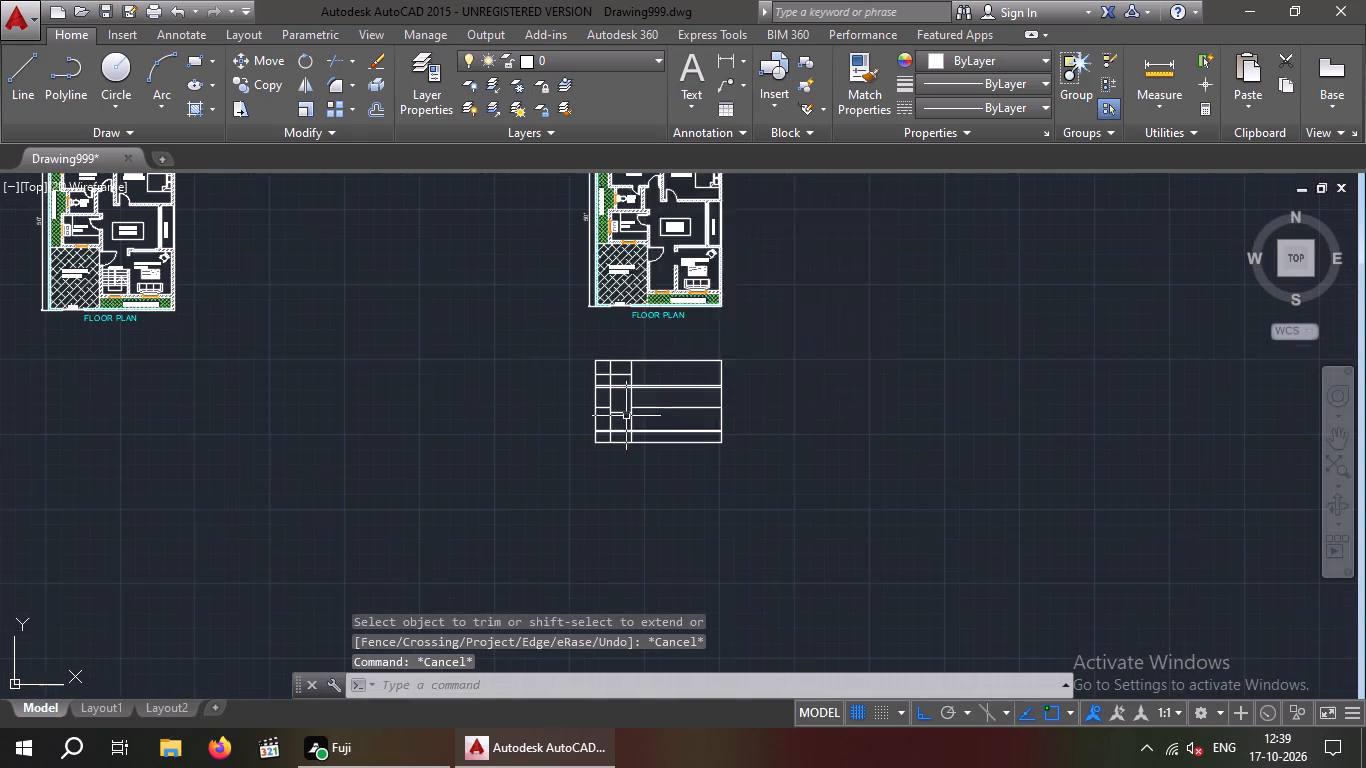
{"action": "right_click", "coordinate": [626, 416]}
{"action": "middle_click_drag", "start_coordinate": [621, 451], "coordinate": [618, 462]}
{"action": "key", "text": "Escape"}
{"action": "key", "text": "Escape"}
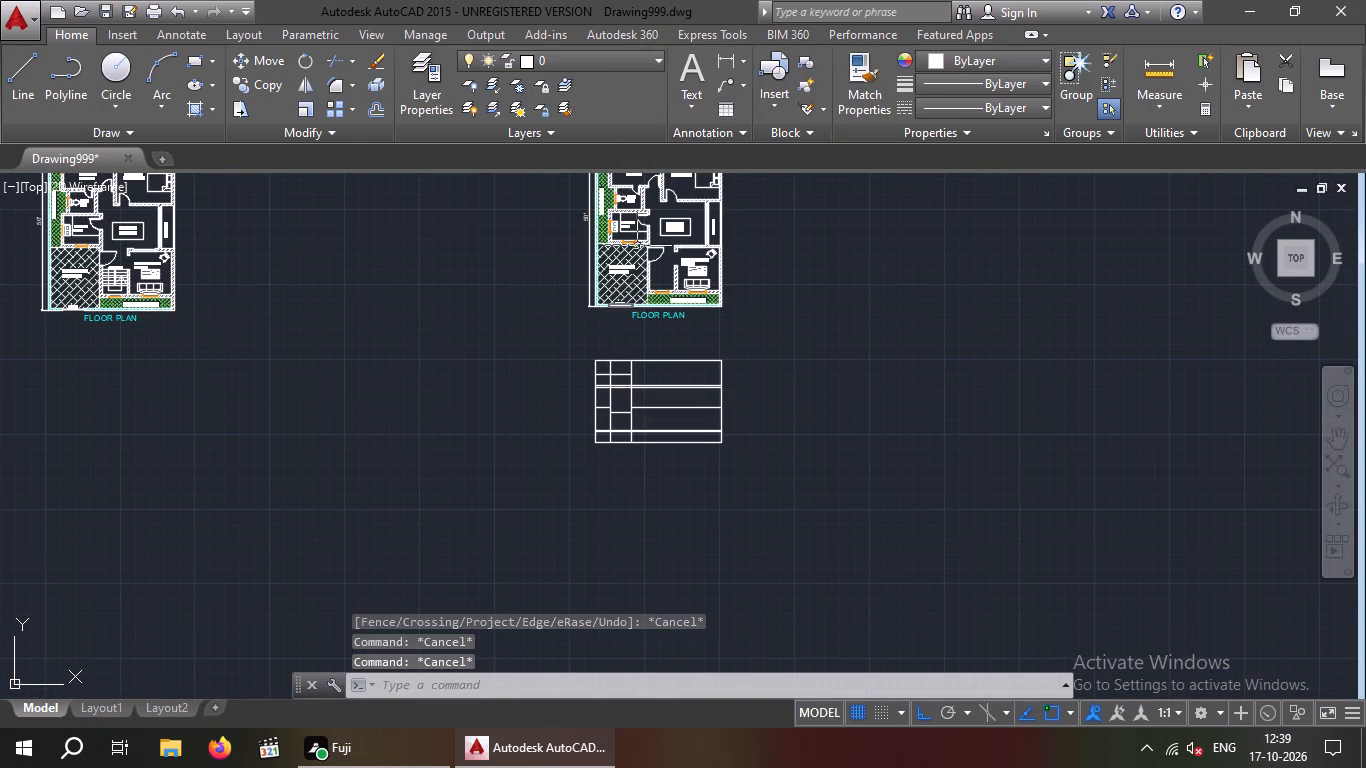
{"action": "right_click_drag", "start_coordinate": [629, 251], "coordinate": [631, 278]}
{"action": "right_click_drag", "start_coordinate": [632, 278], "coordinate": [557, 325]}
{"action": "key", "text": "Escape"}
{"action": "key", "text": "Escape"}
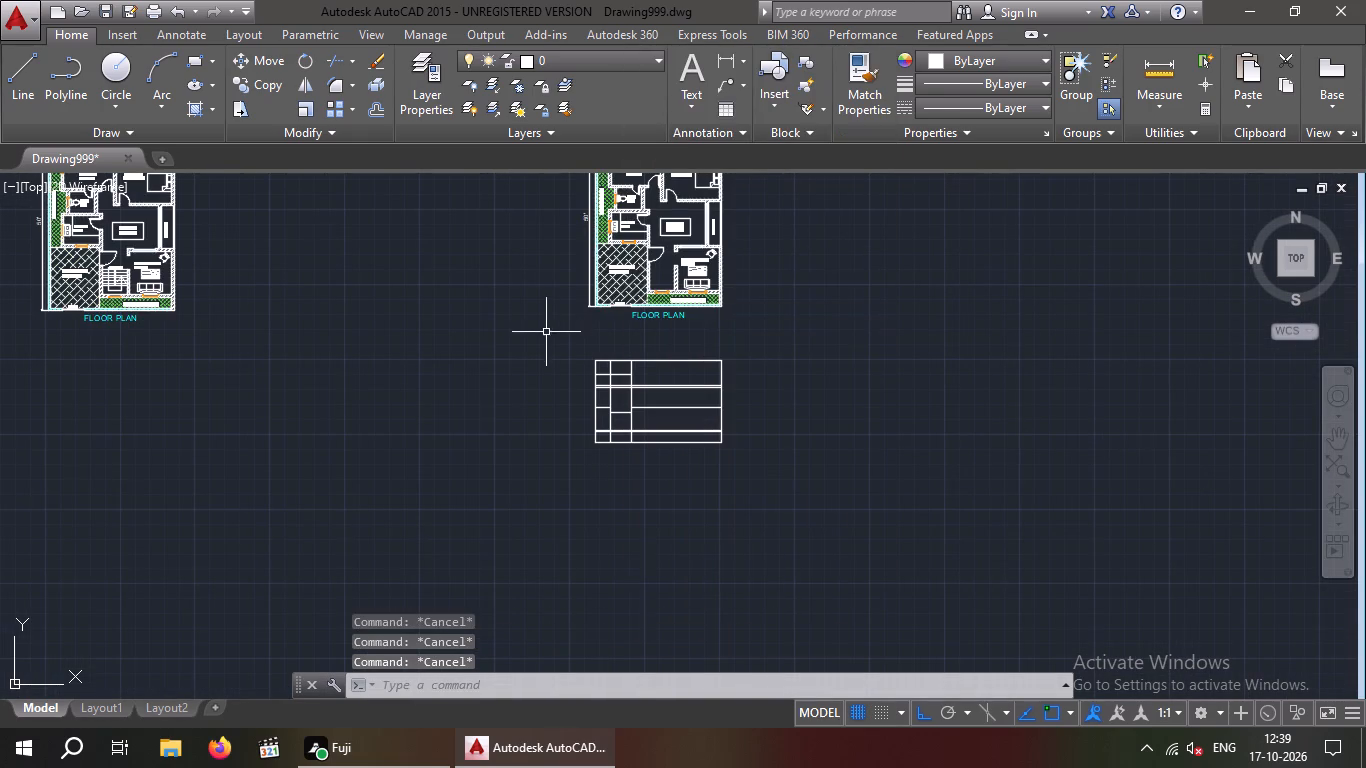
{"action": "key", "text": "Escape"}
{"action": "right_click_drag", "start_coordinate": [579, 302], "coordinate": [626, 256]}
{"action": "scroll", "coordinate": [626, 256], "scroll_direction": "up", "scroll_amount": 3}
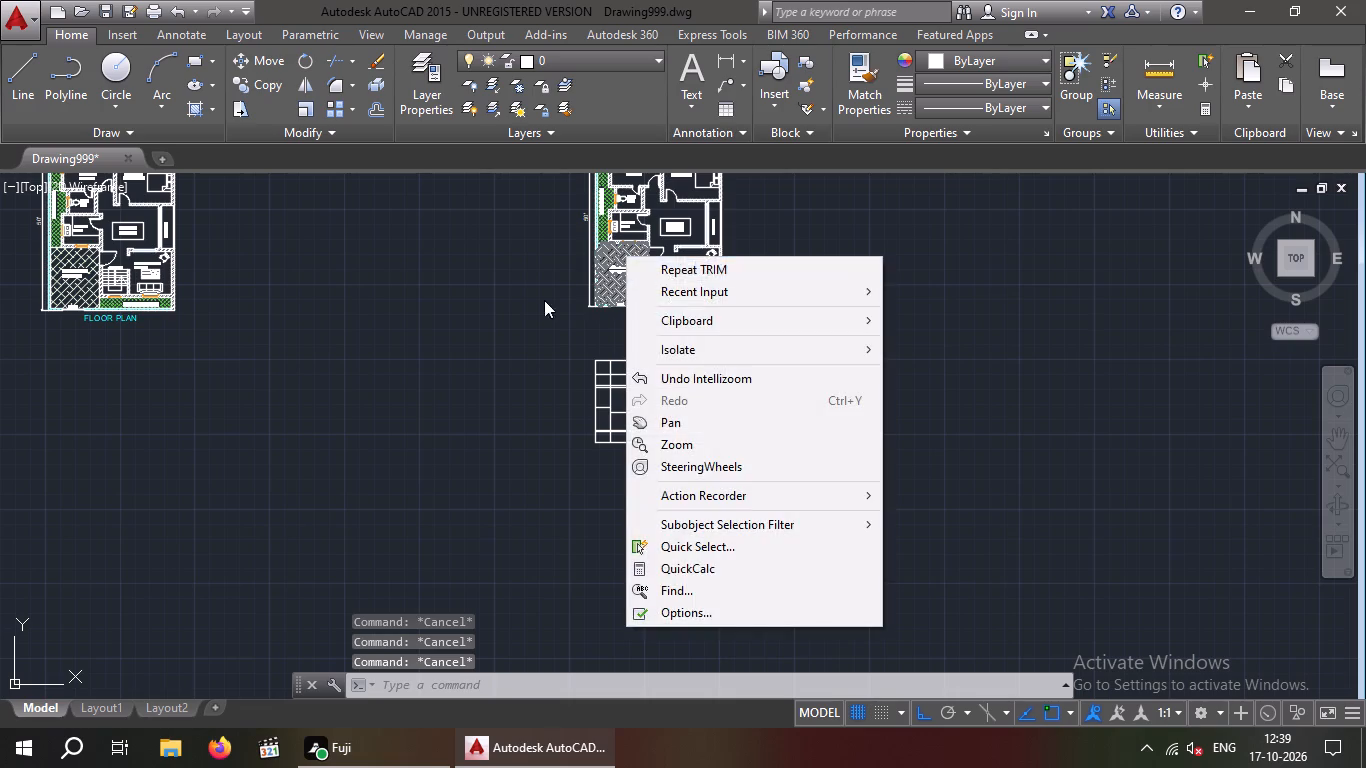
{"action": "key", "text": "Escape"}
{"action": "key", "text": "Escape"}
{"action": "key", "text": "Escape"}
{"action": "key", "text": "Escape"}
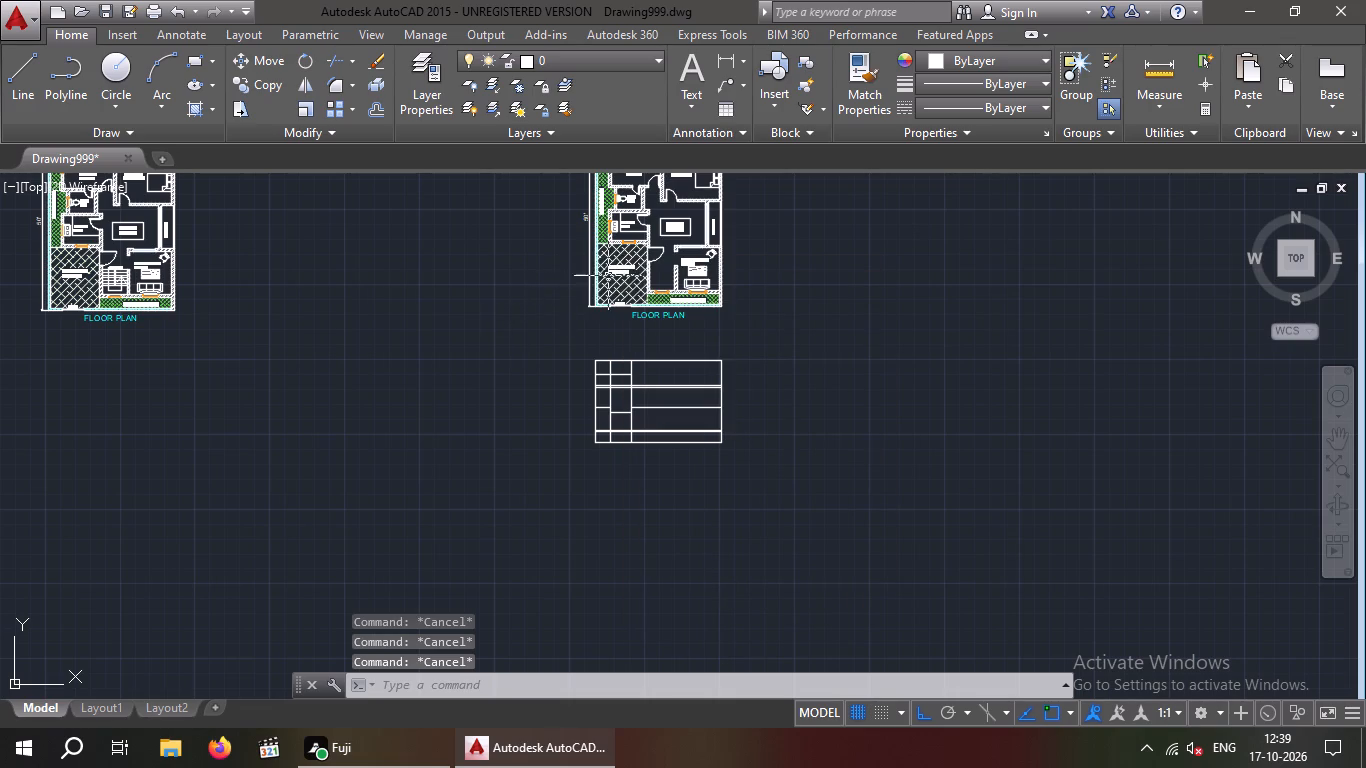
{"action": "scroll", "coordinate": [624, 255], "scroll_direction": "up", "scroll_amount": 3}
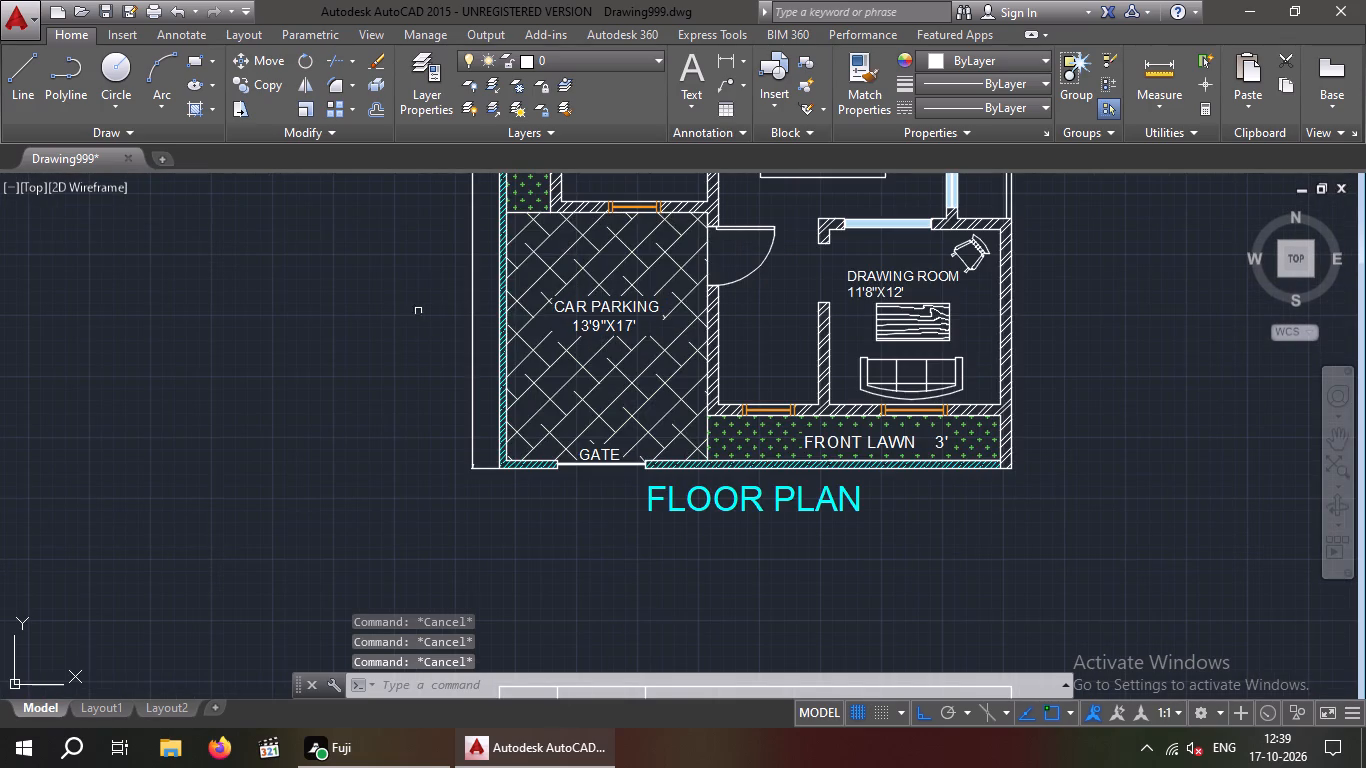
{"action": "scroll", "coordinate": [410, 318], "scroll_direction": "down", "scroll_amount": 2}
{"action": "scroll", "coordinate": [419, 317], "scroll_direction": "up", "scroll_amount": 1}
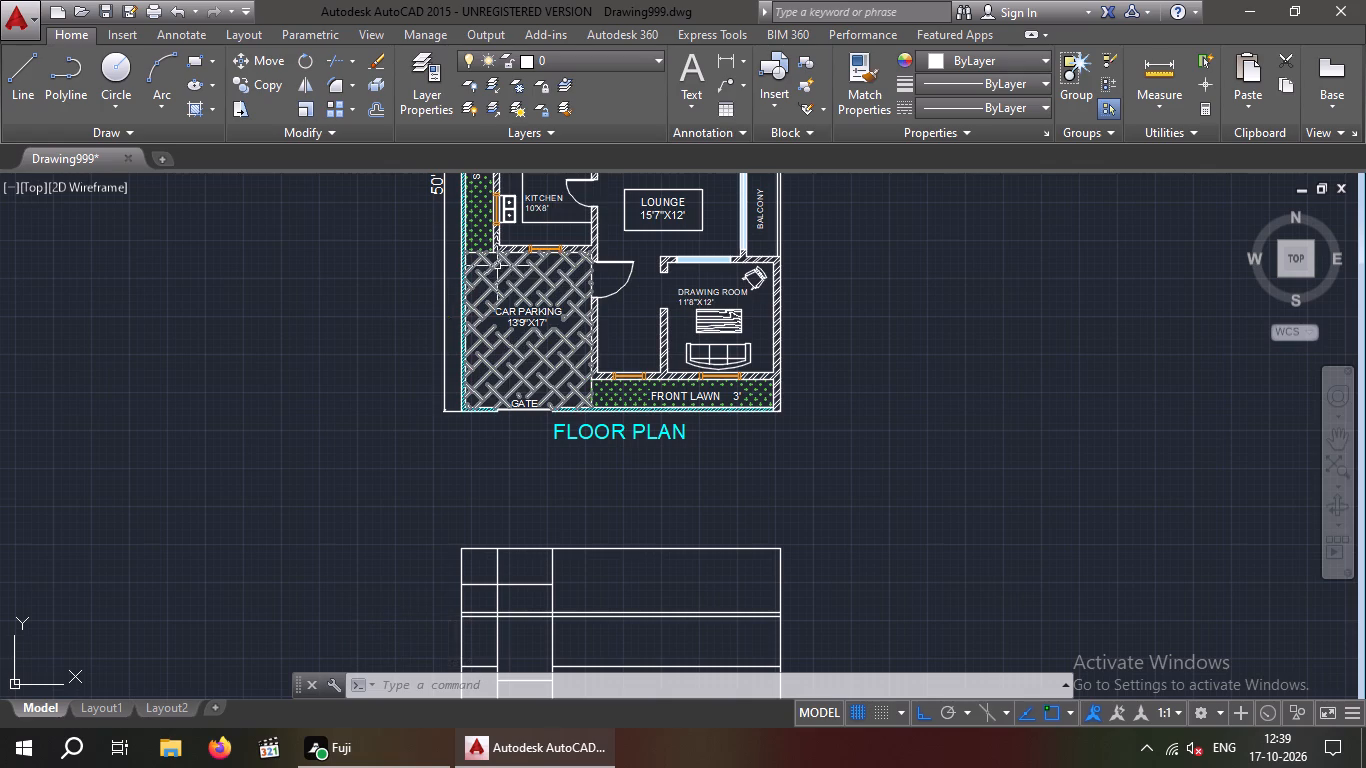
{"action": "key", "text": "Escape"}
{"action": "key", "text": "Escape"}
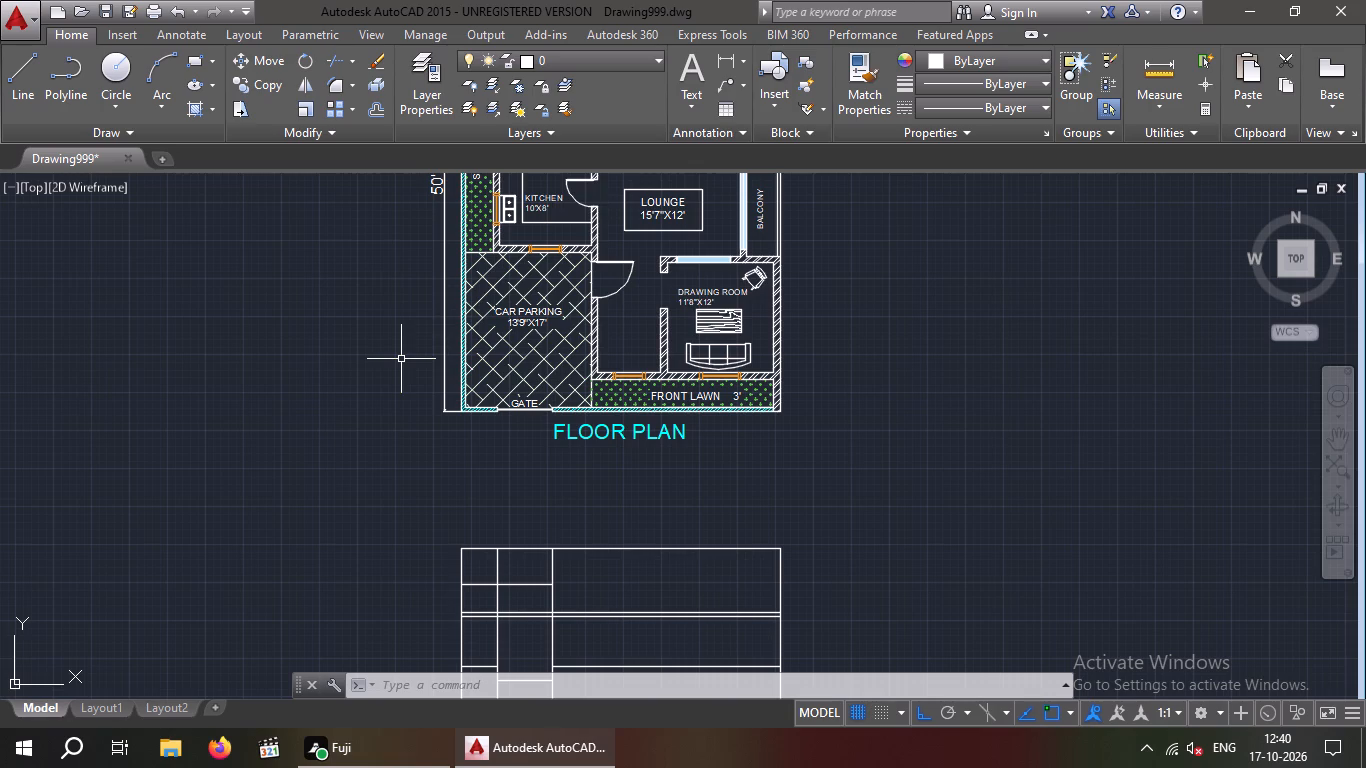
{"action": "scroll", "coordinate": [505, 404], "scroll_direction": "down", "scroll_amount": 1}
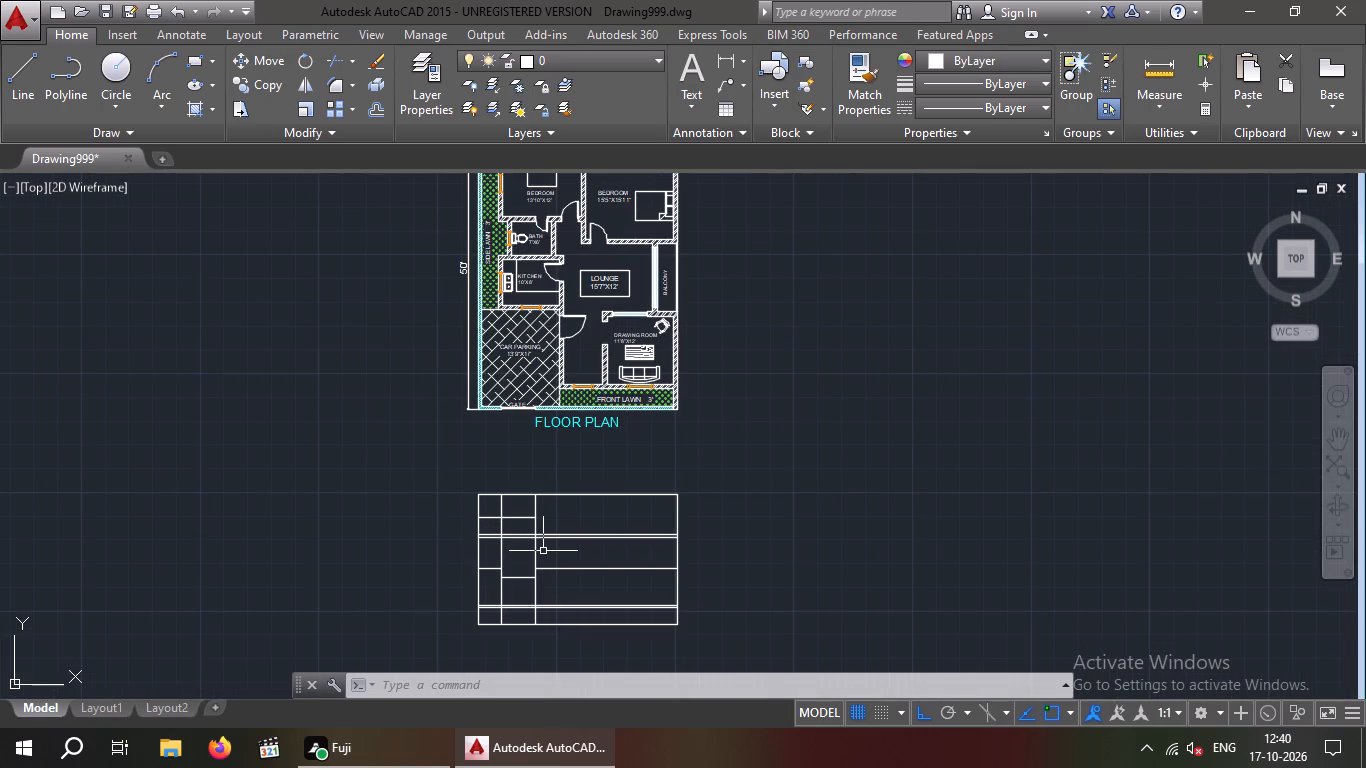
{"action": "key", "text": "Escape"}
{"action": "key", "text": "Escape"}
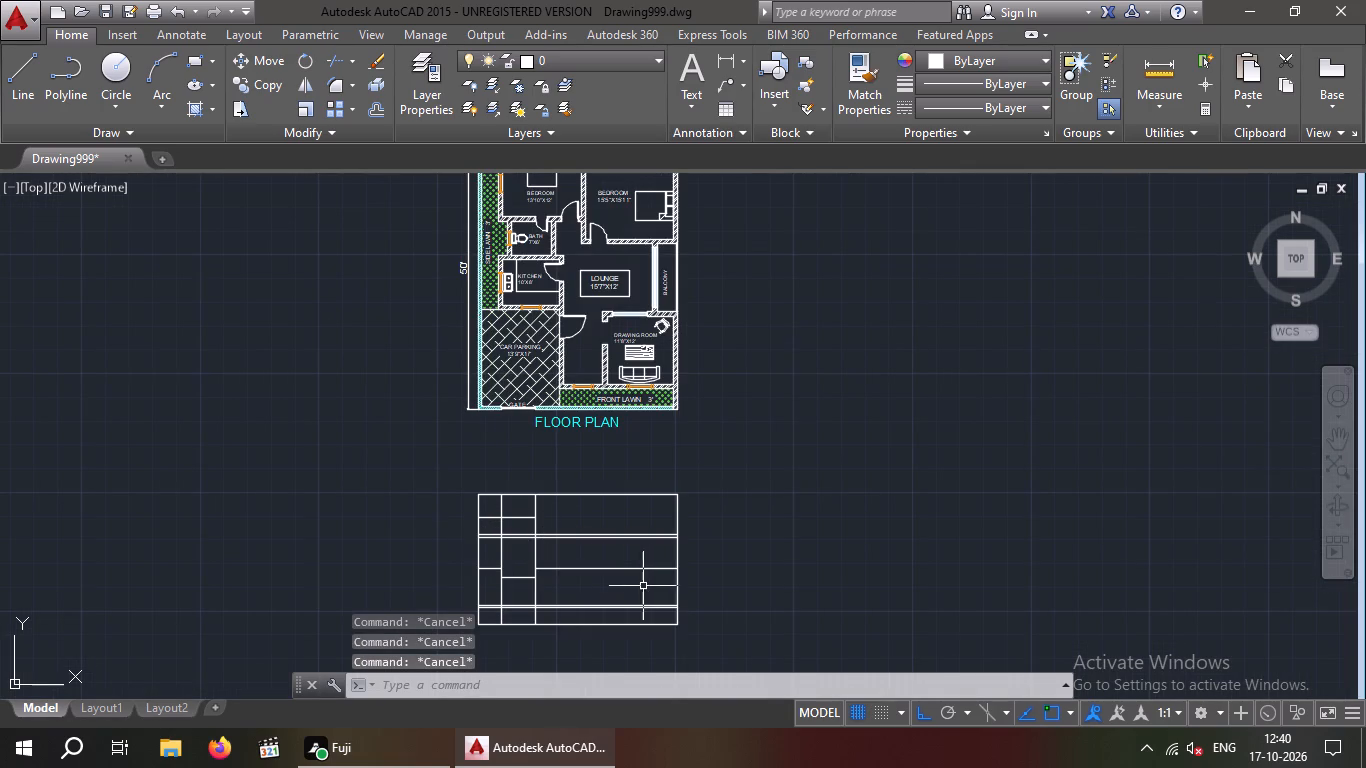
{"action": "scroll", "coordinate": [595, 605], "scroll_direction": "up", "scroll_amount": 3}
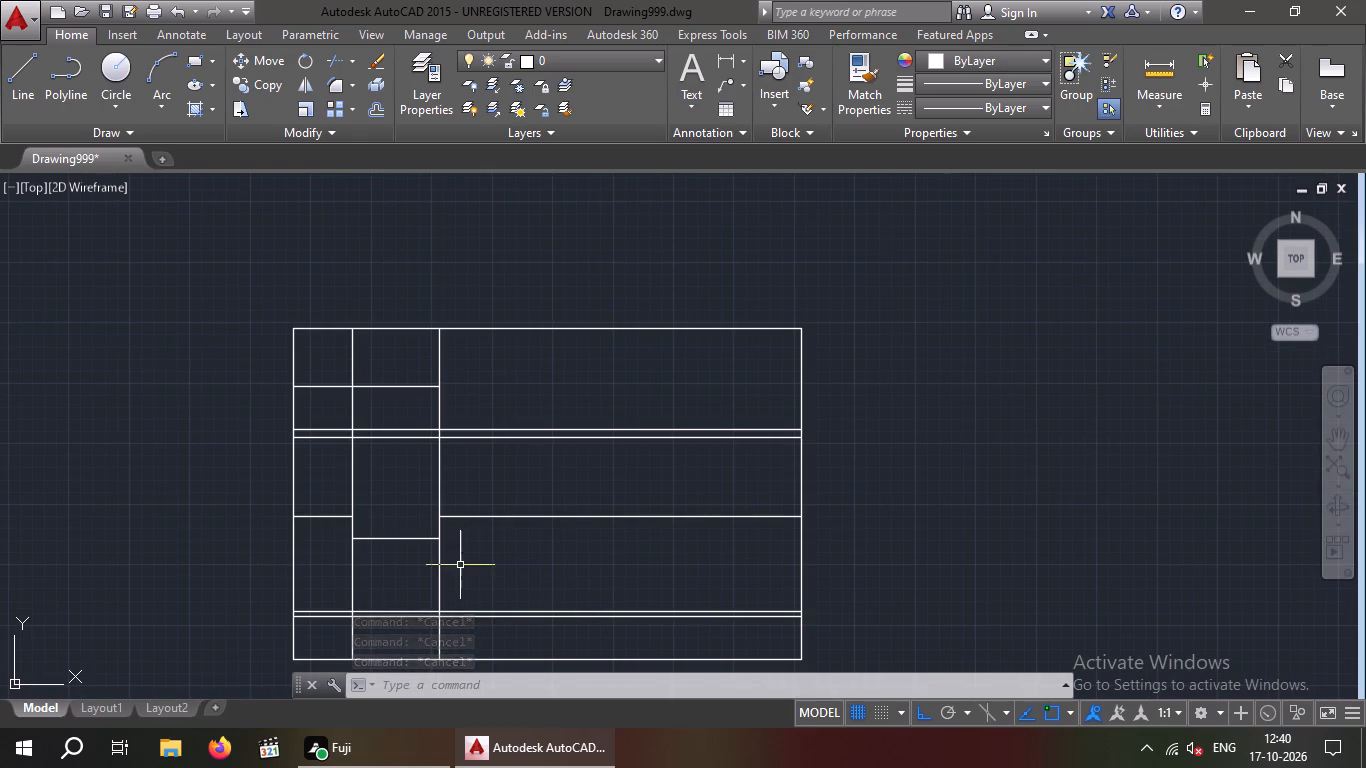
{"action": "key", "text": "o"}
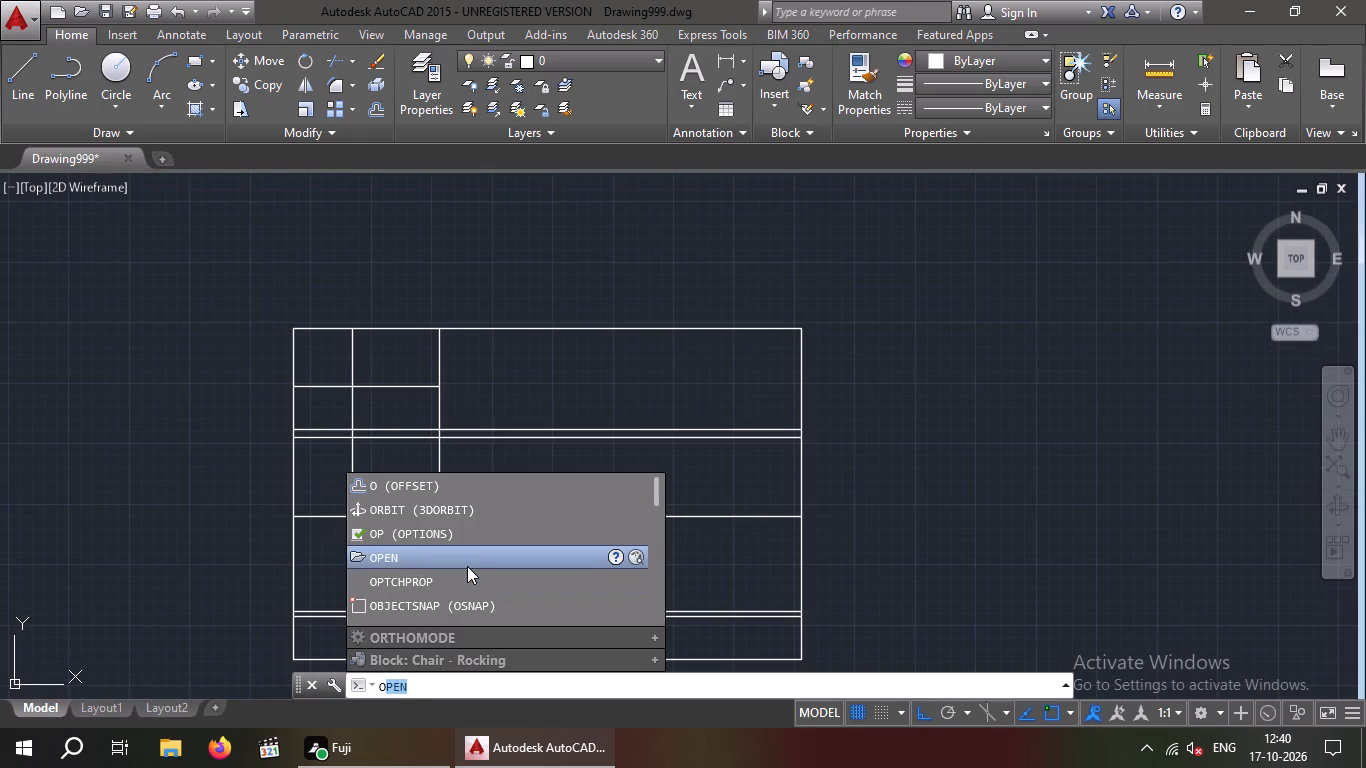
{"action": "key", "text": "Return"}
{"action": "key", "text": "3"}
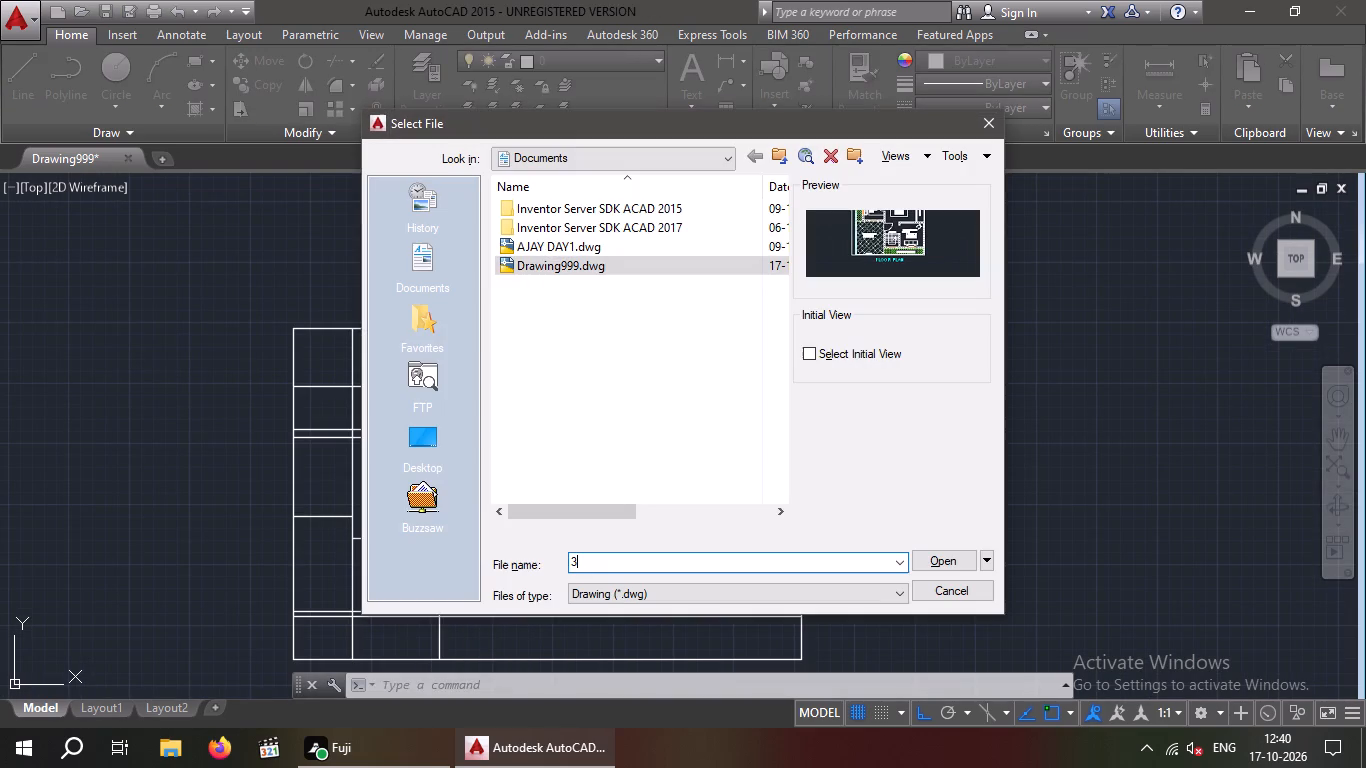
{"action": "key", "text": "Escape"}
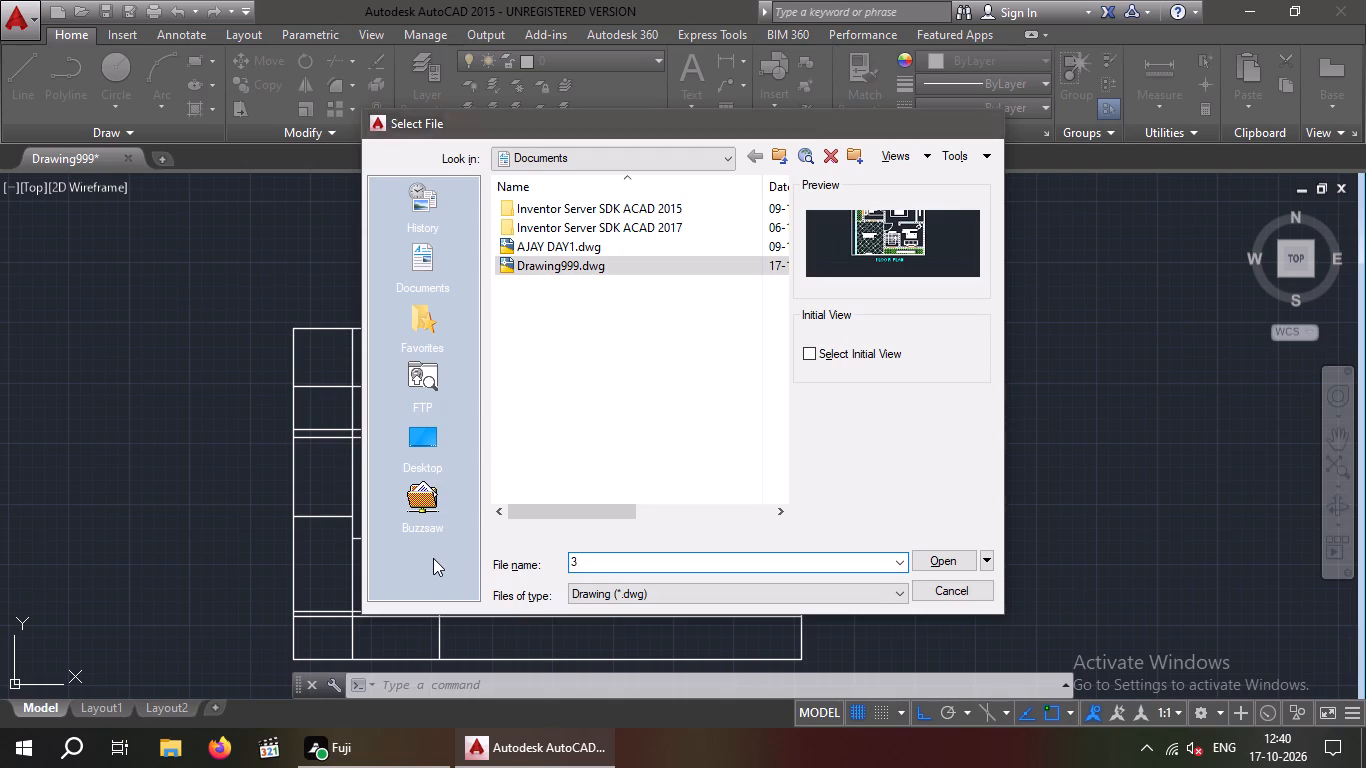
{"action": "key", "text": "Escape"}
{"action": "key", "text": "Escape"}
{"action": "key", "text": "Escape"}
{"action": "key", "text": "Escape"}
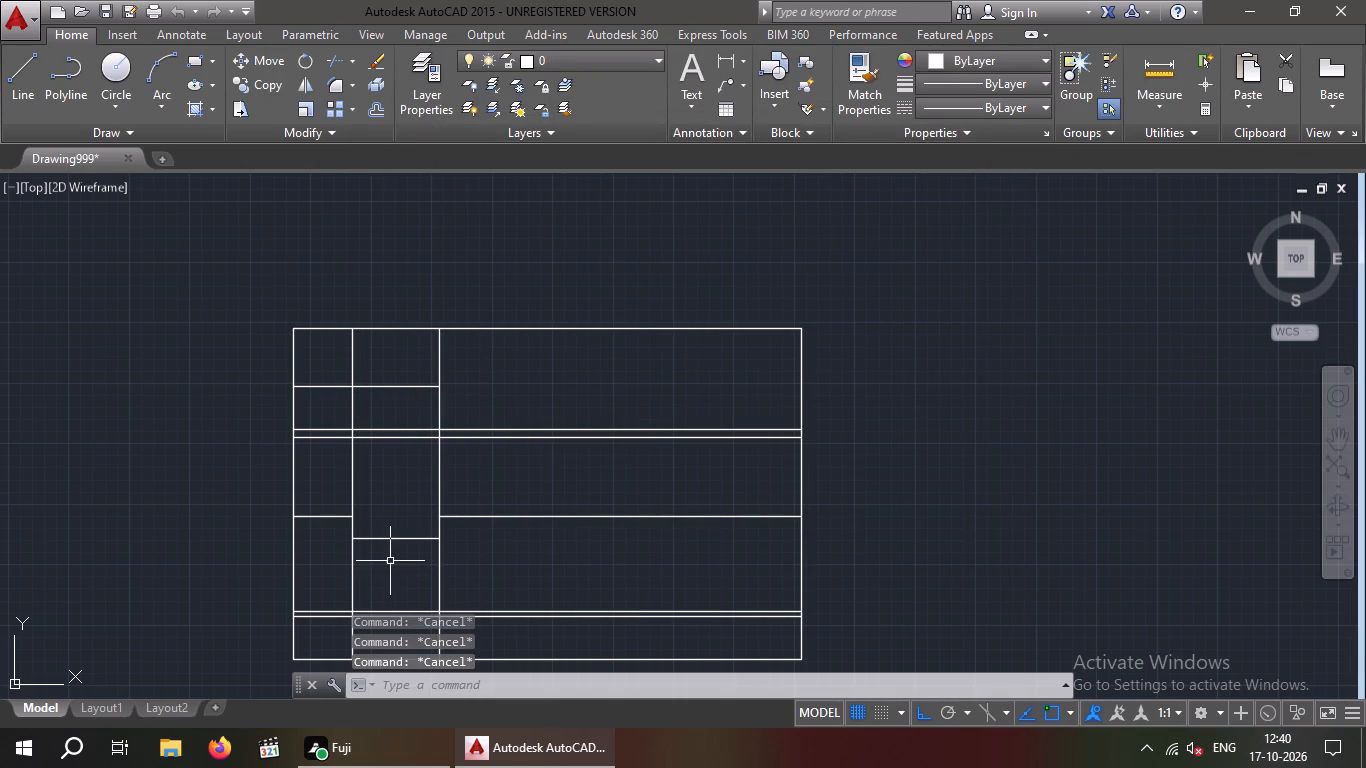
Offset the upper line of the elevation's lower double line 3' upward.
{"action": "key", "text": "o"}
{"action": "key", "text": "Return"}
{"action": "key", "text": "3"}
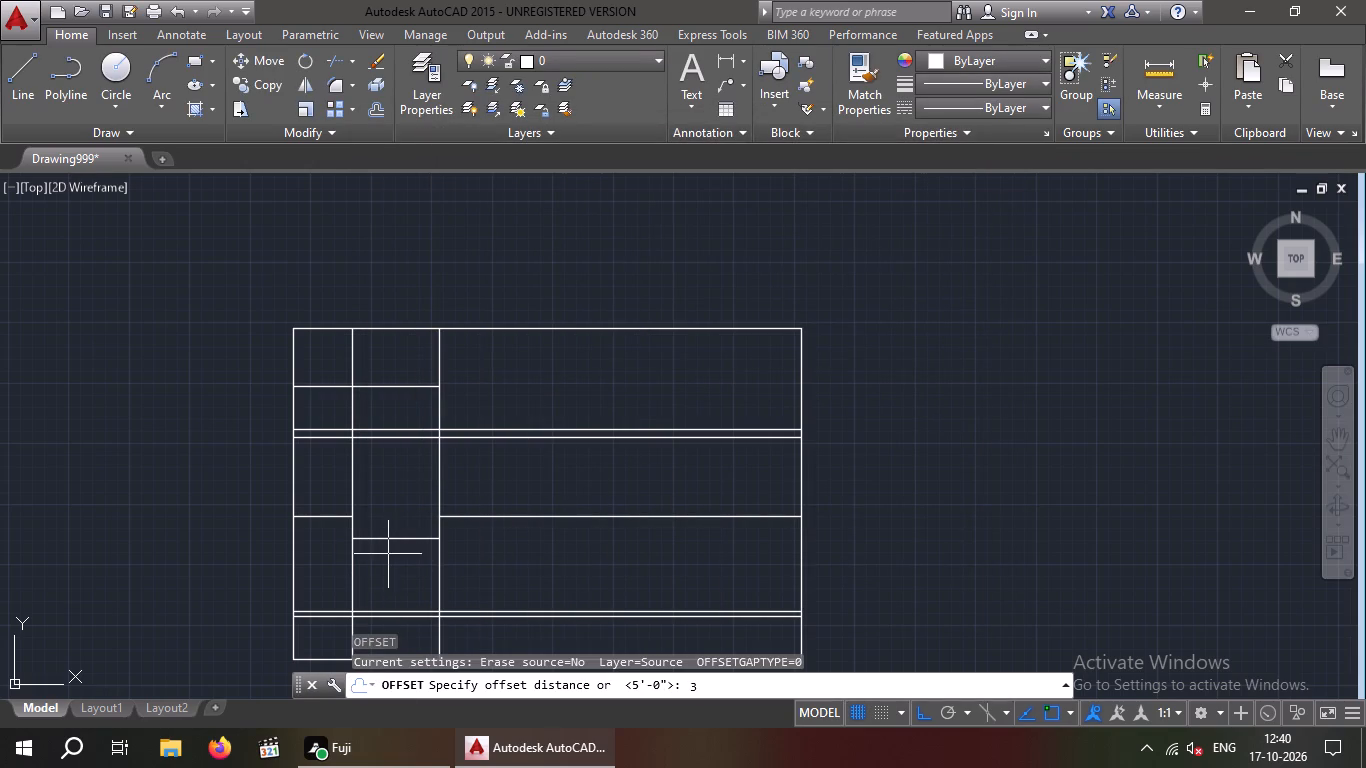
{"action": "key", "text": "apostrophe"}
{"action": "key", "text": "Return"}
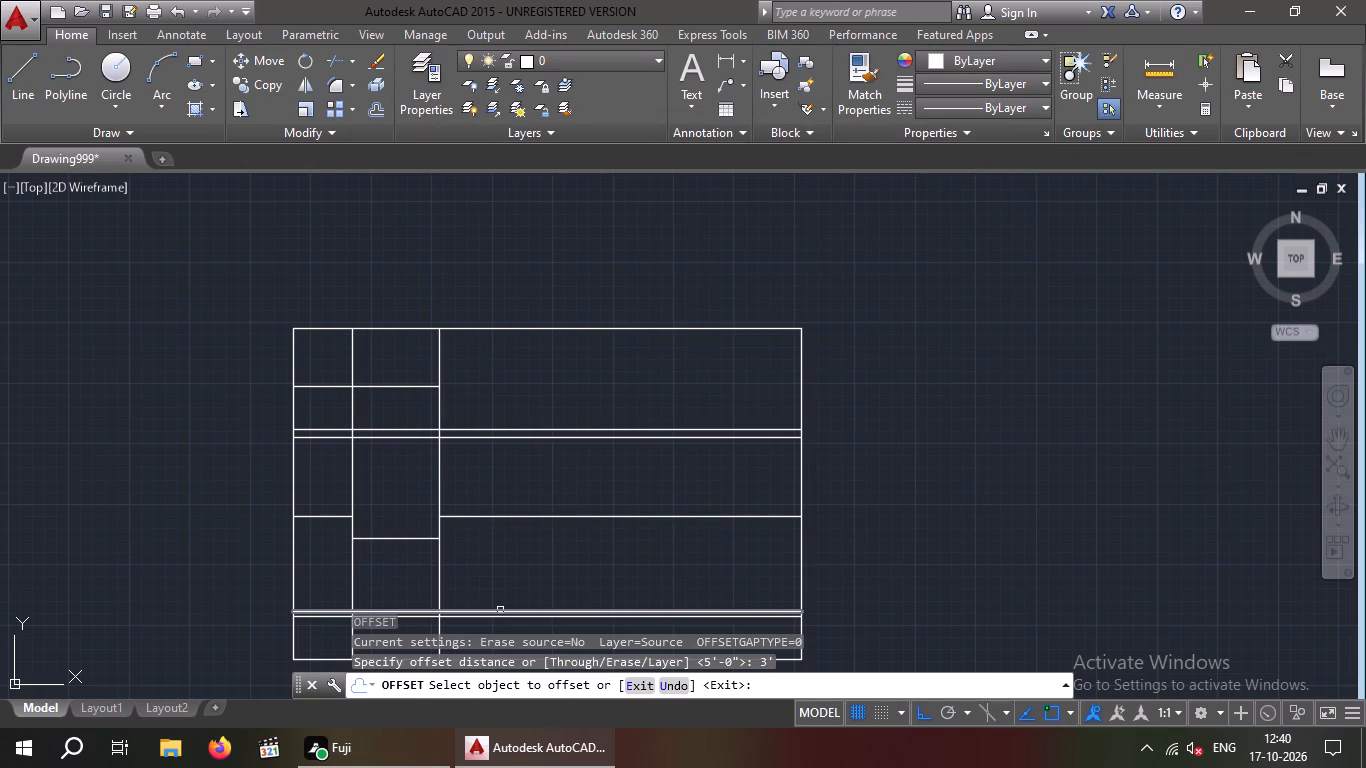
{"action": "left_click", "coordinate": [500, 610]}
{"action": "left_click", "coordinate": [501, 576]}
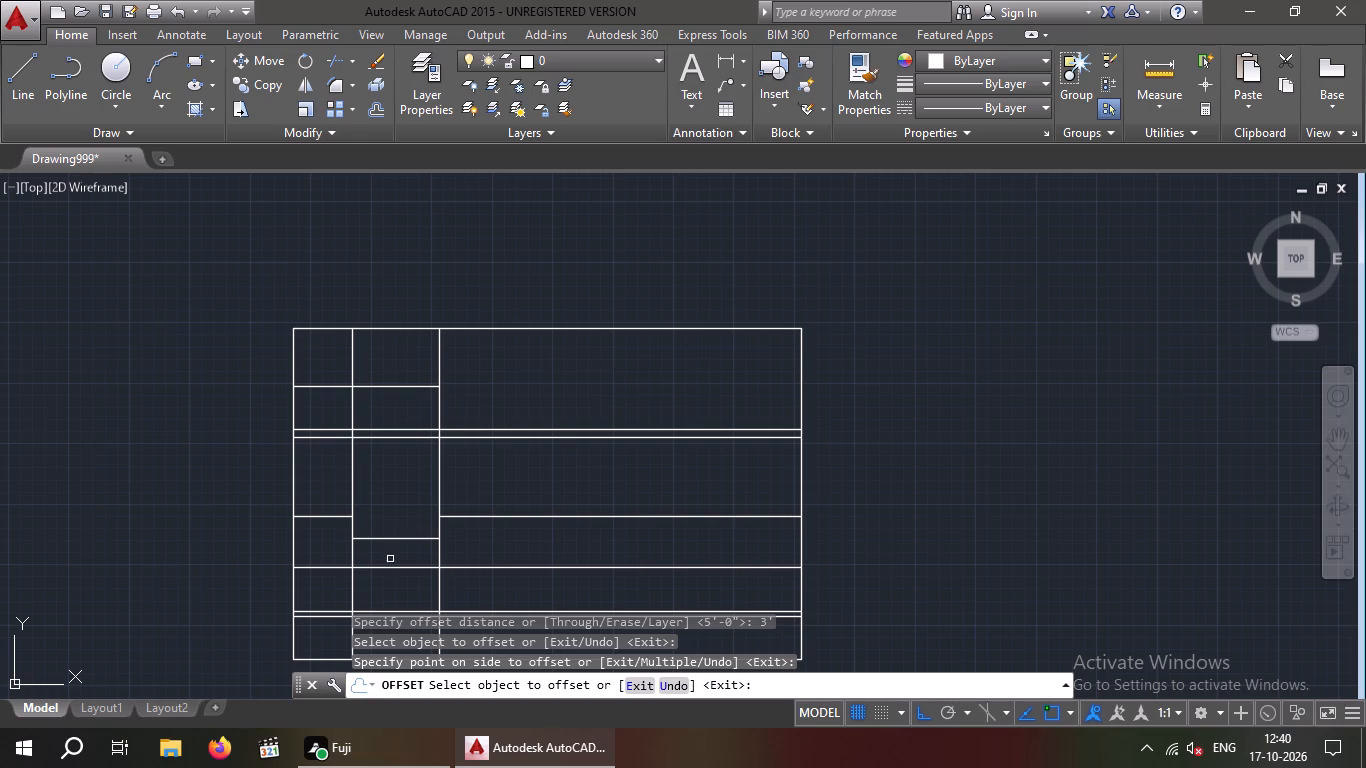
{"action": "middle_click", "coordinate": [405, 560]}
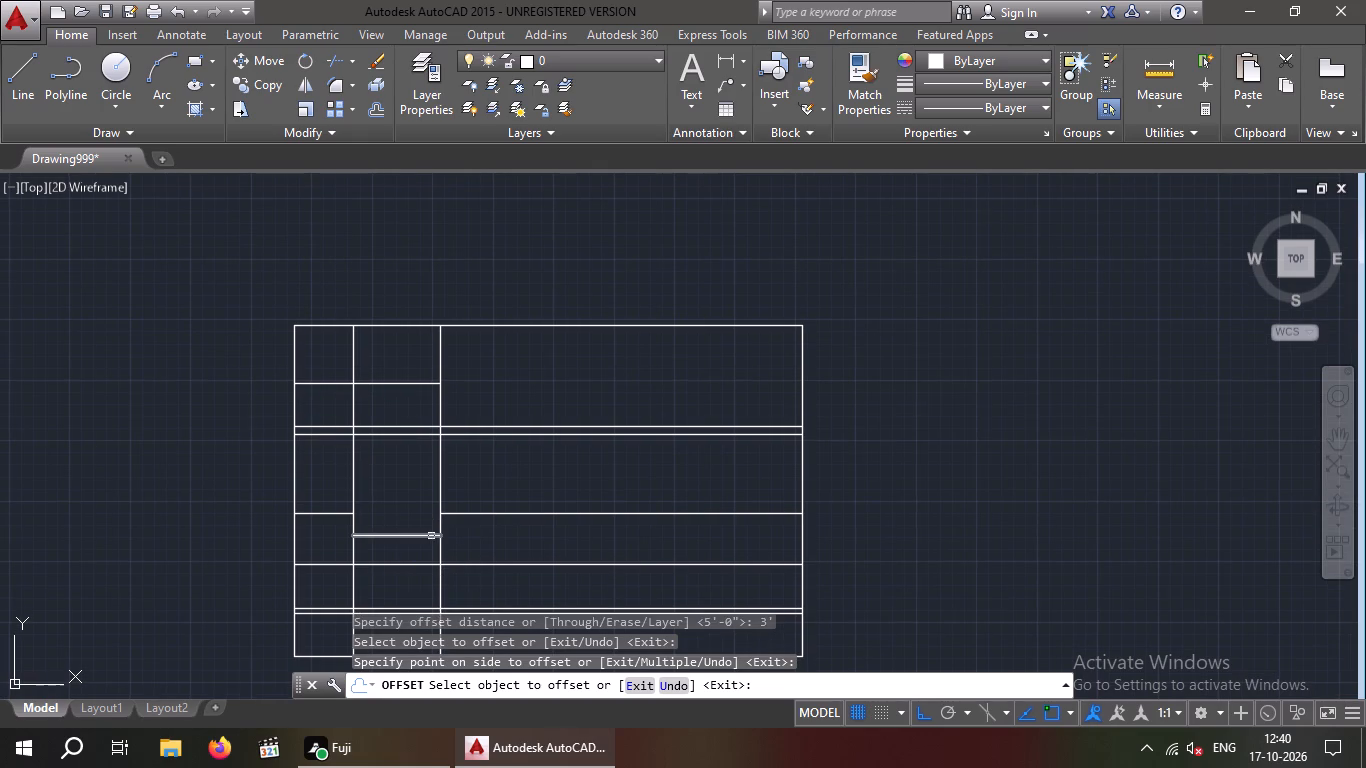
{"action": "scroll", "coordinate": [405, 510], "scroll_direction": "down", "scroll_amount": 1}
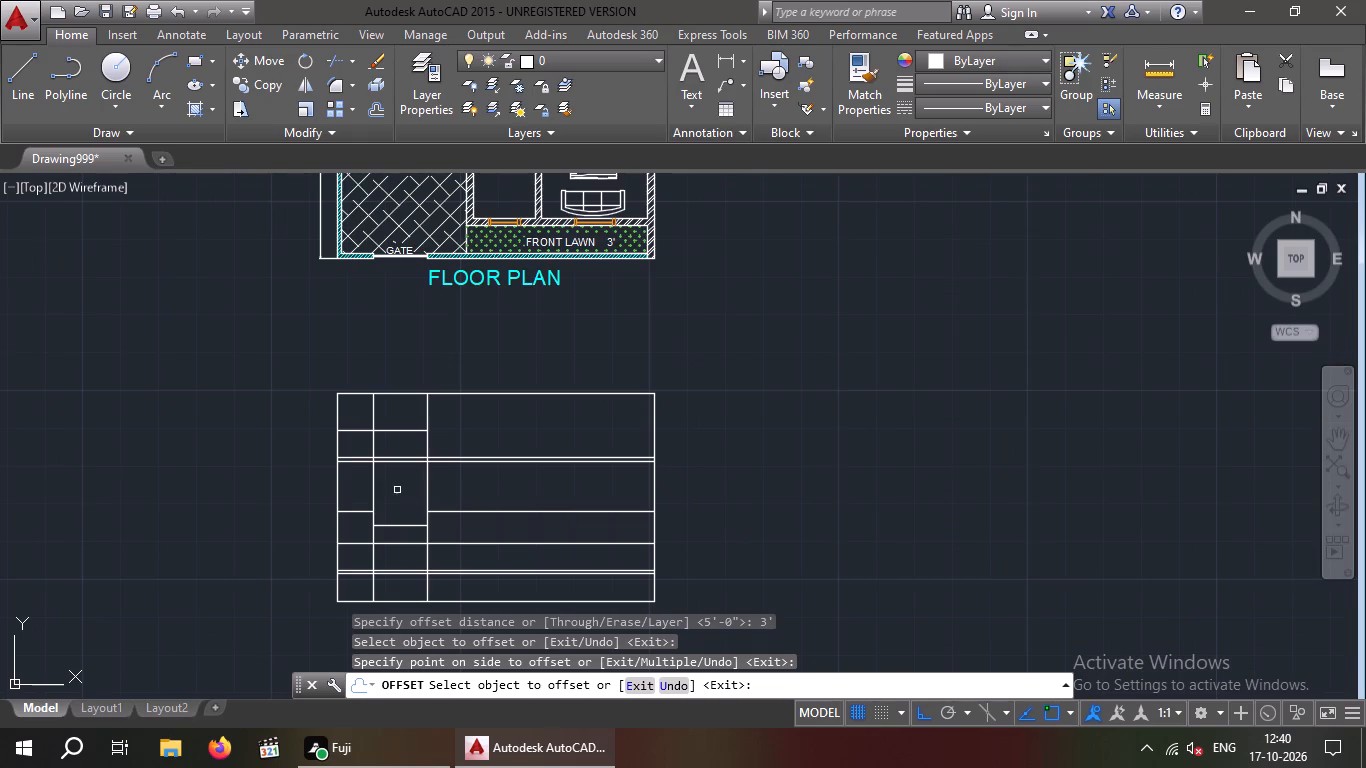
{"action": "scroll", "coordinate": [397, 487], "scroll_direction": "down", "scroll_amount": 2}
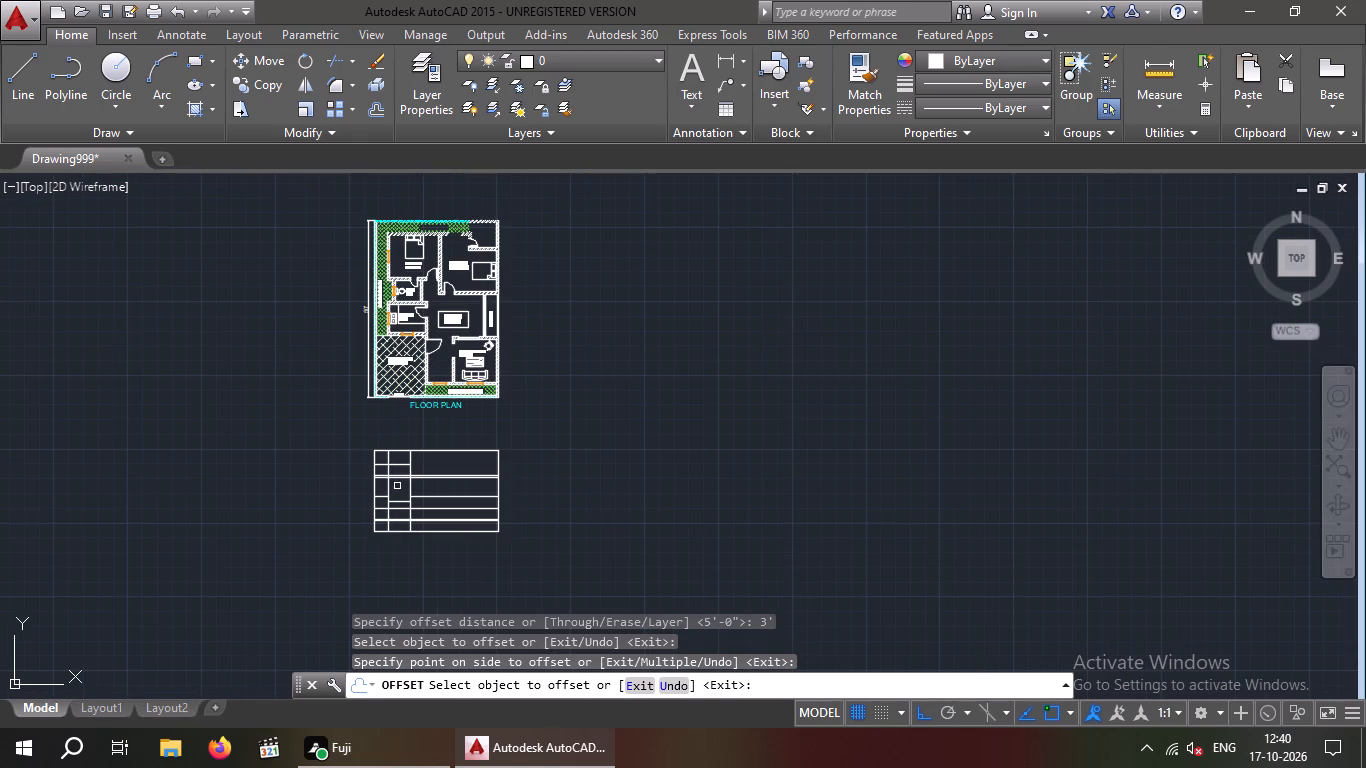
{"action": "key", "text": "Escape"}
{"action": "key", "text": "Escape"}
Trim the 3' offset line in the wide bay and the narrow outer bay, keeping only the piece between the two inner verticals.
{"action": "scroll", "coordinate": [407, 516], "scroll_direction": "up", "scroll_amount": 3}
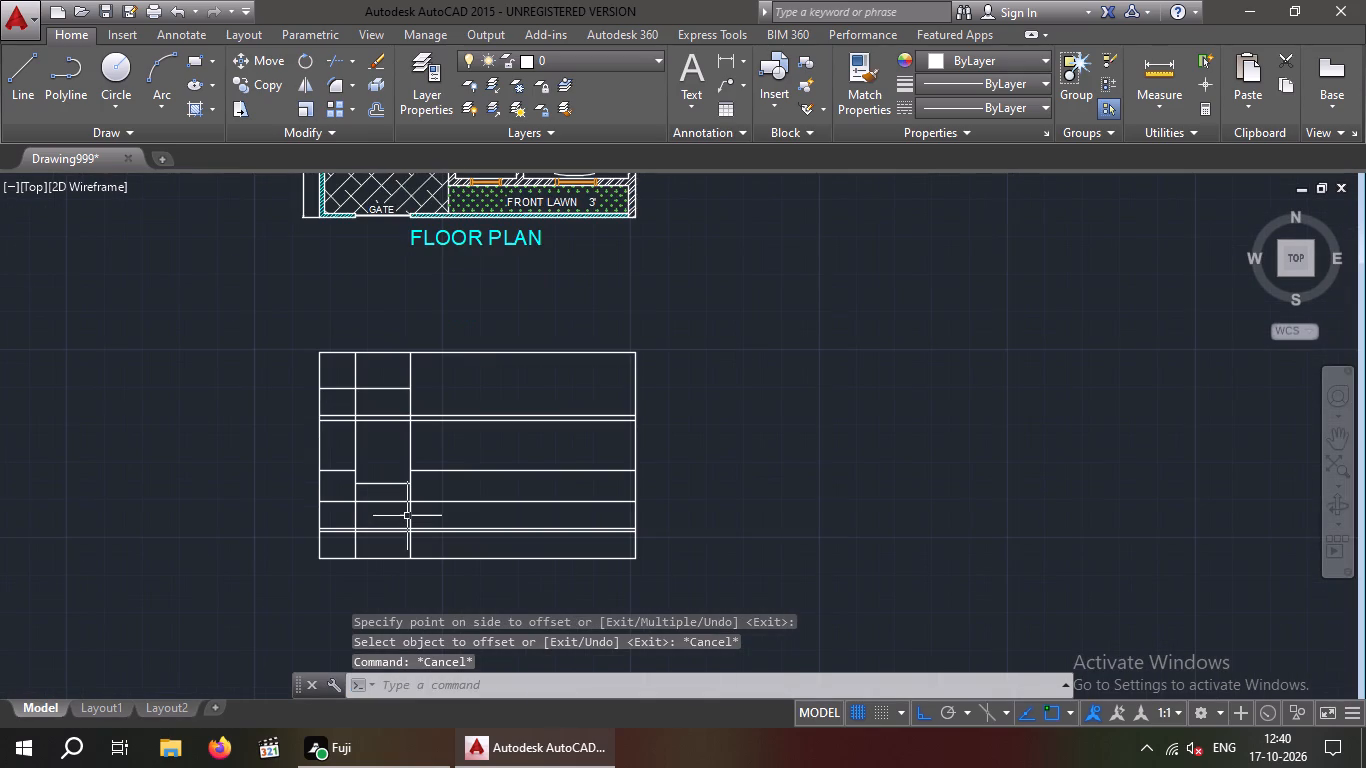
{"action": "type", "text": "TR"}
{"action": "key", "text": "space"}
{"action": "key", "text": "space"}
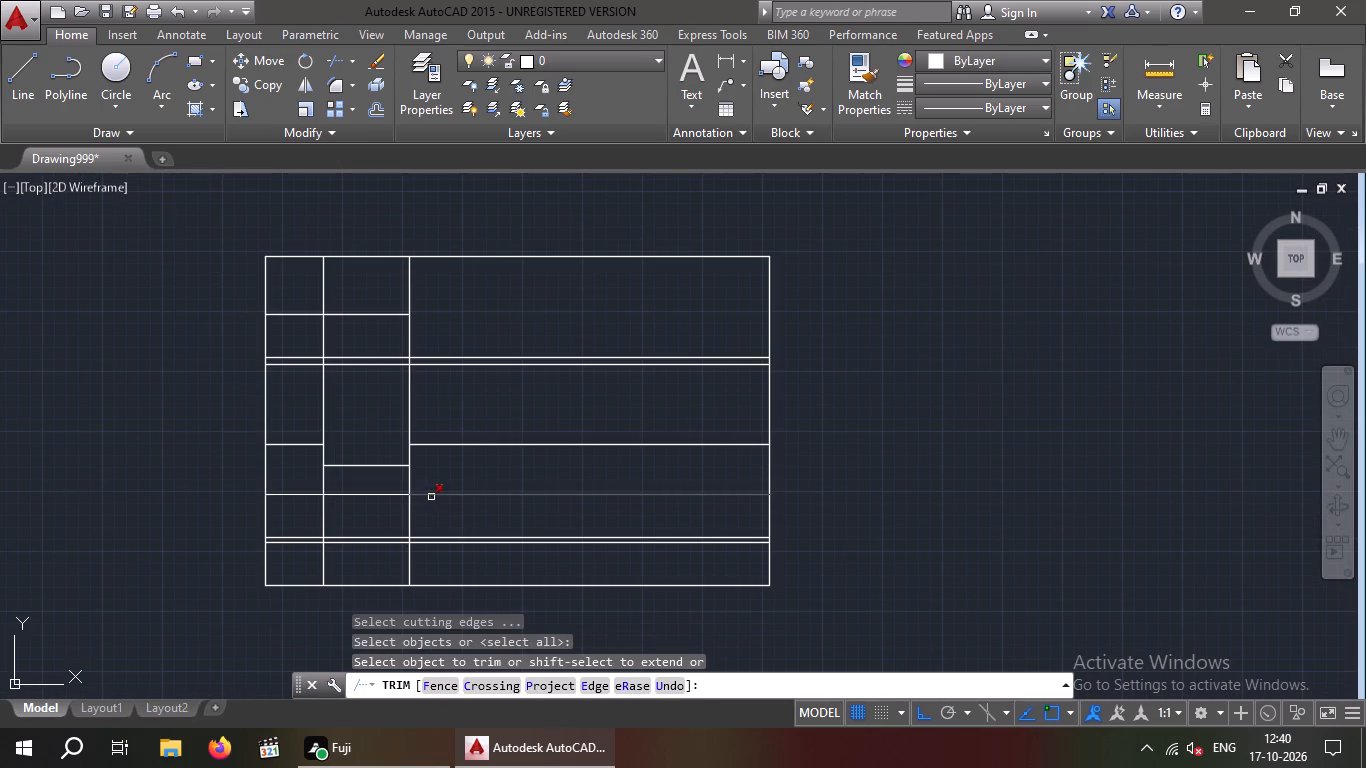
{"action": "left_click", "coordinate": [431, 495]}
{"action": "left_click", "coordinate": [295, 495]}
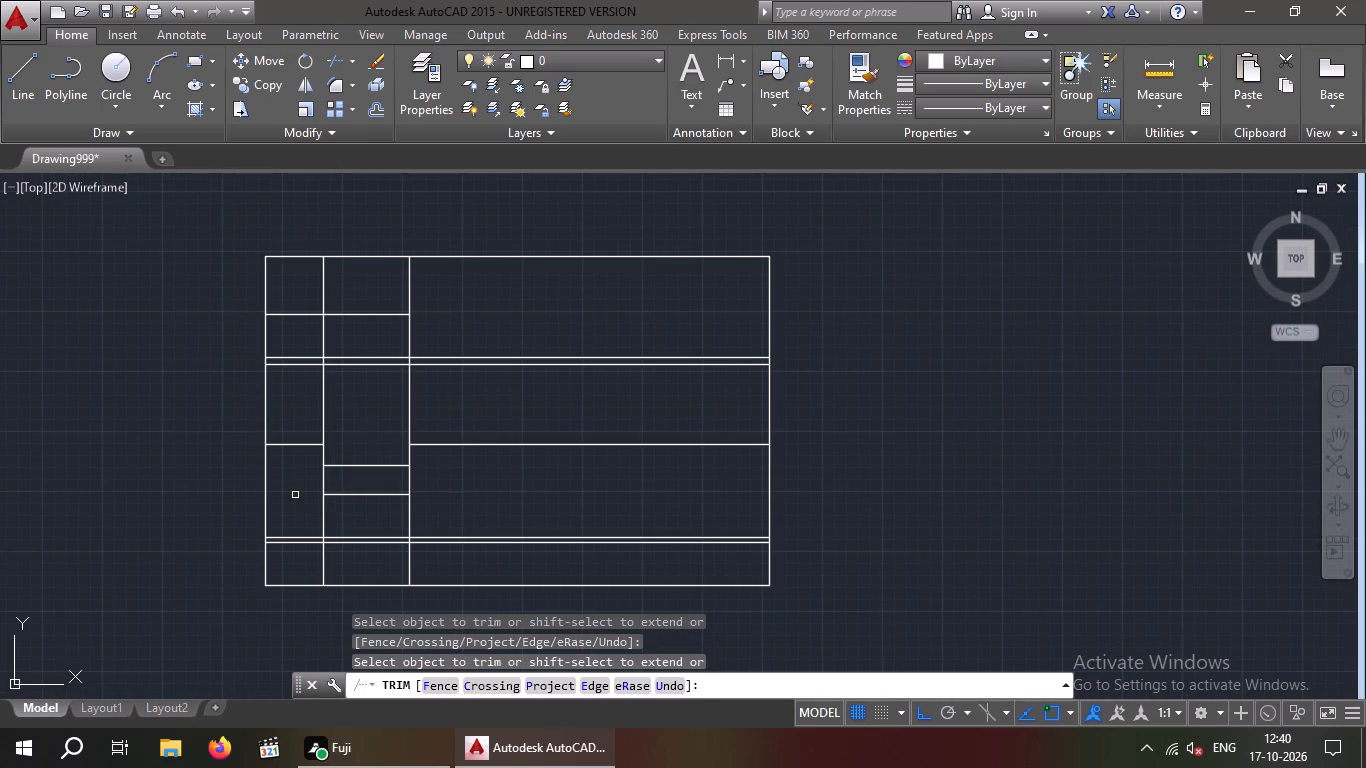
{"action": "key", "text": "Escape"}
{"action": "key", "text": "Escape"}
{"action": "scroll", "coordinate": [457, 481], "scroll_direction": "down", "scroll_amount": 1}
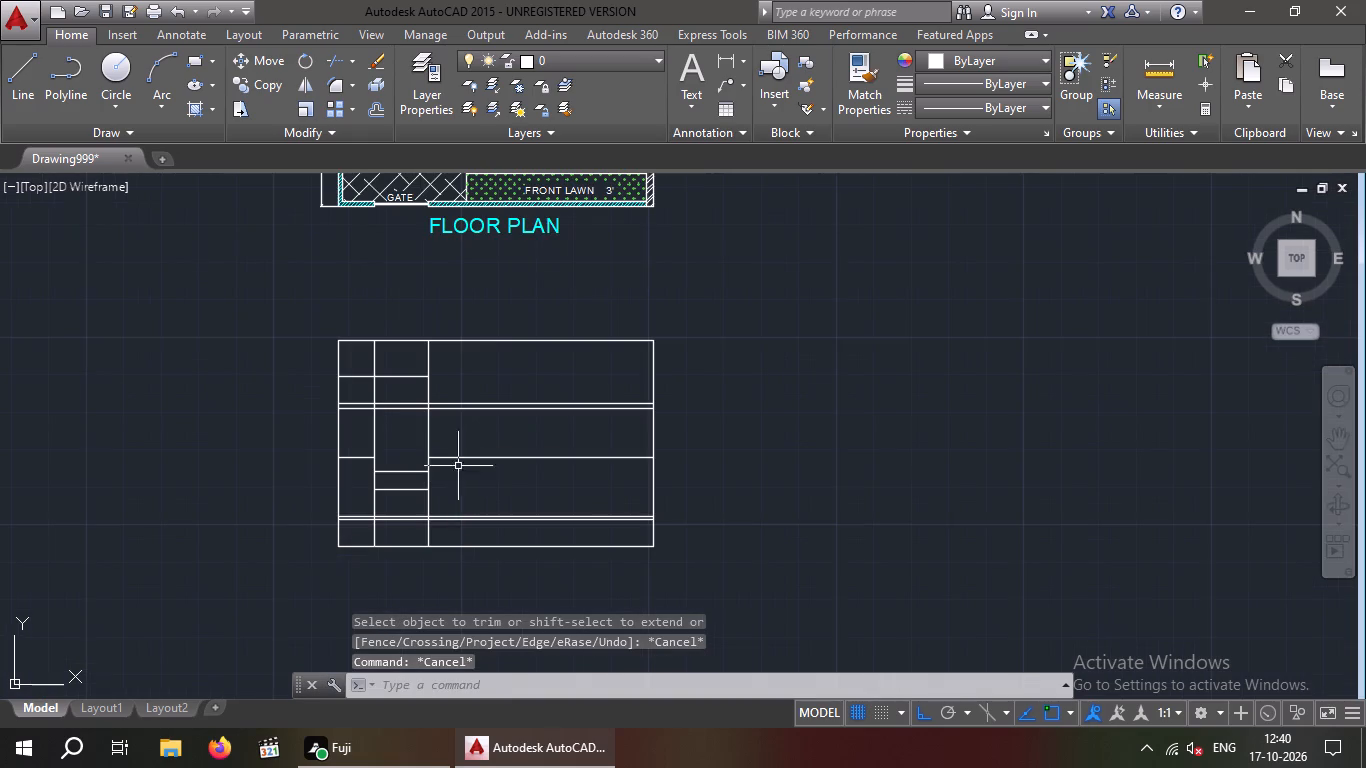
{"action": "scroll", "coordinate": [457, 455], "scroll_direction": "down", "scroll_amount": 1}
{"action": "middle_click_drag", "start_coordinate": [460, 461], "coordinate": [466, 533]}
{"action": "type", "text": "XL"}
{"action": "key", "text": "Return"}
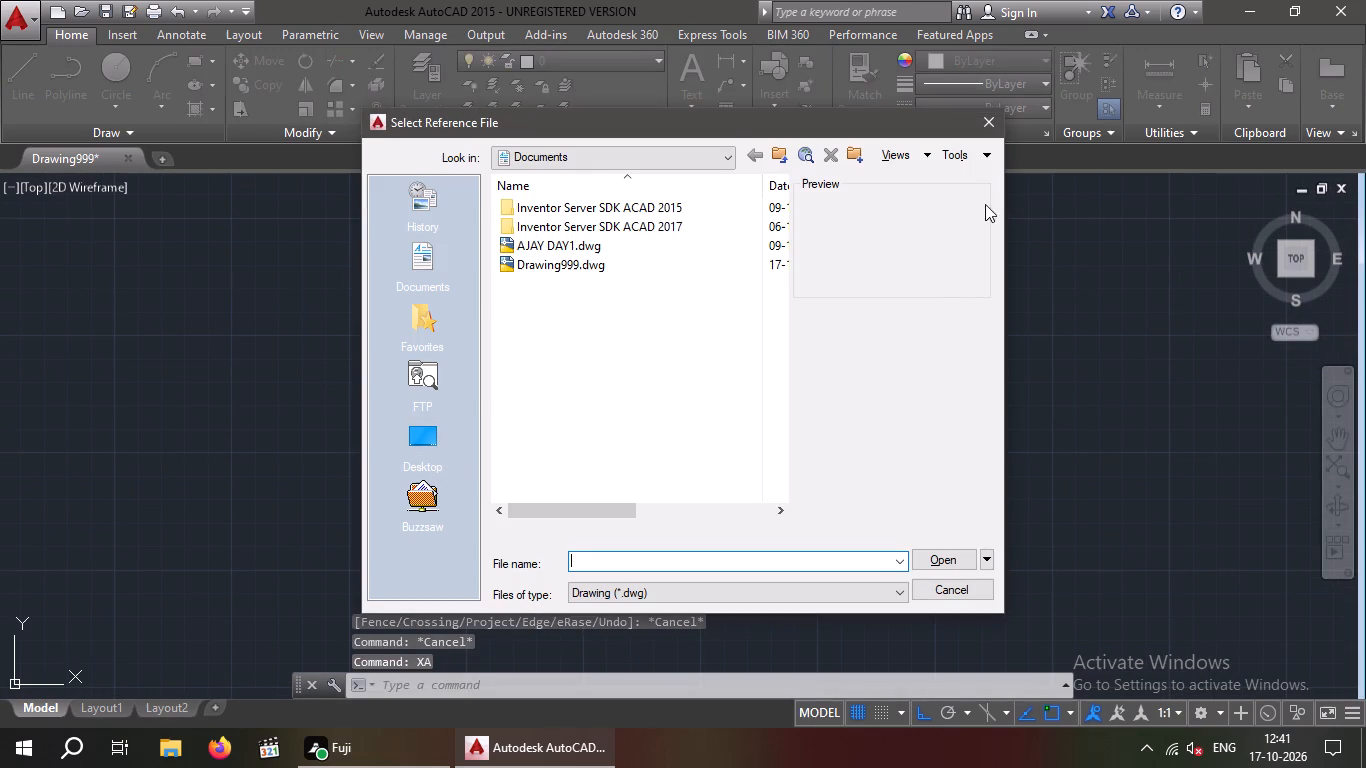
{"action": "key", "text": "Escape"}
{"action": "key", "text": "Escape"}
Draw four vertical construction lines through the frame edges of the window between the kitchen and car parking, projecting them down through the elevation.
{"action": "key", "text": "x"}
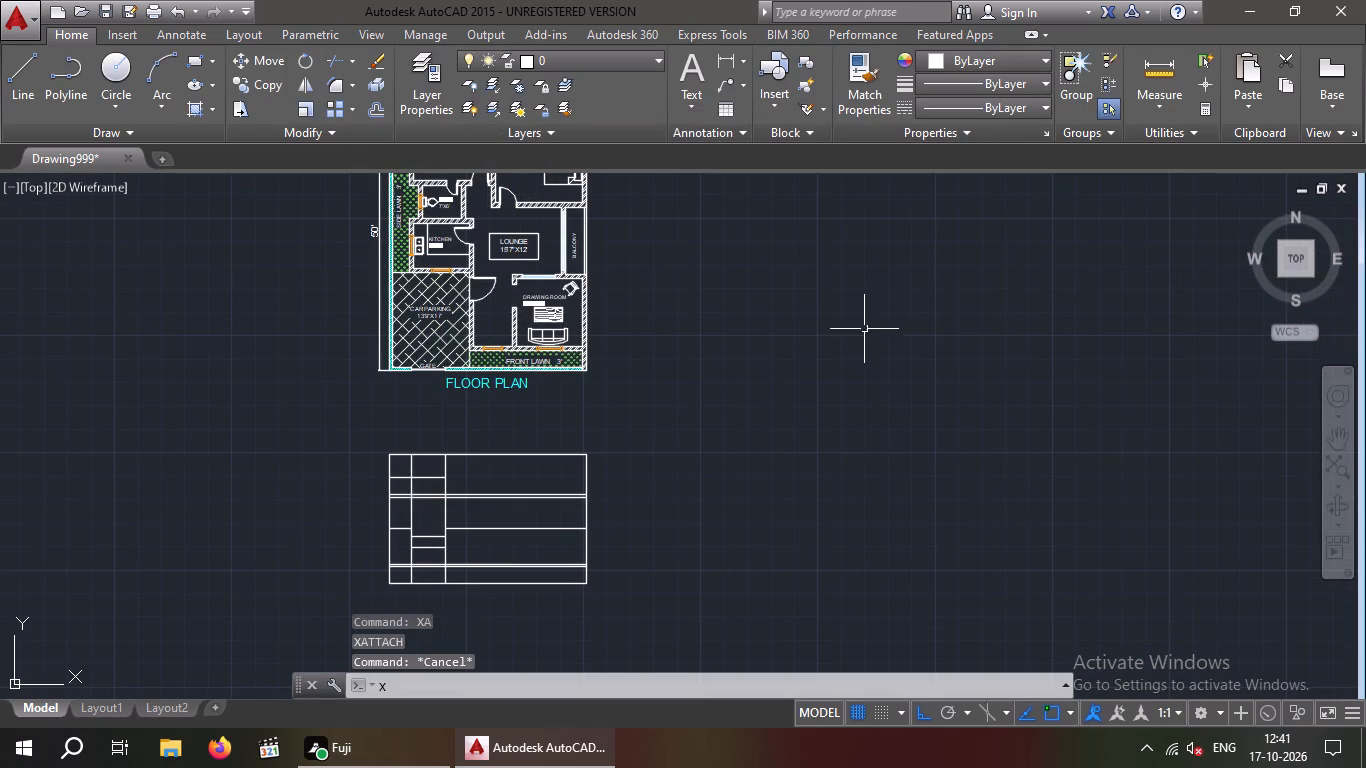
{"action": "key", "text": "l"}
{"action": "key", "text": "Return"}
{"action": "key", "text": "v"}
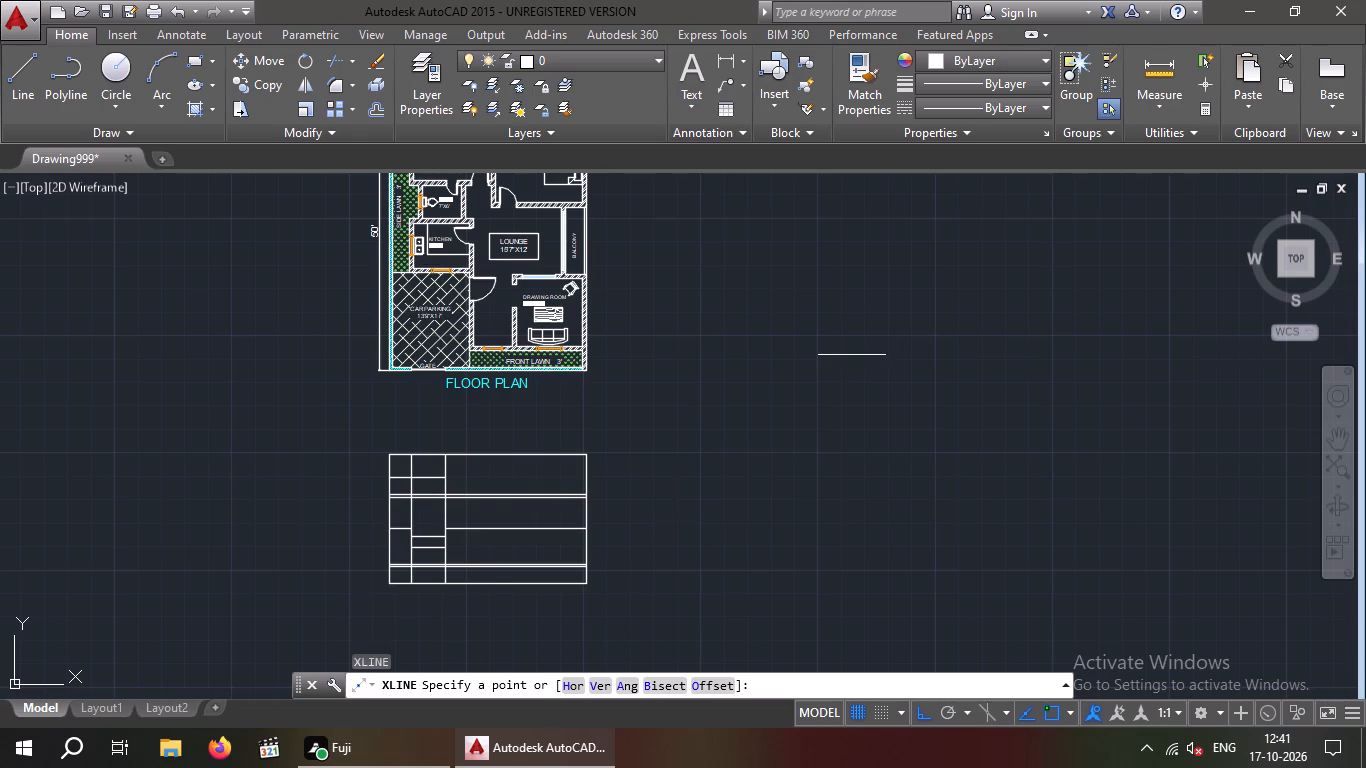
{"action": "key", "text": "Return"}
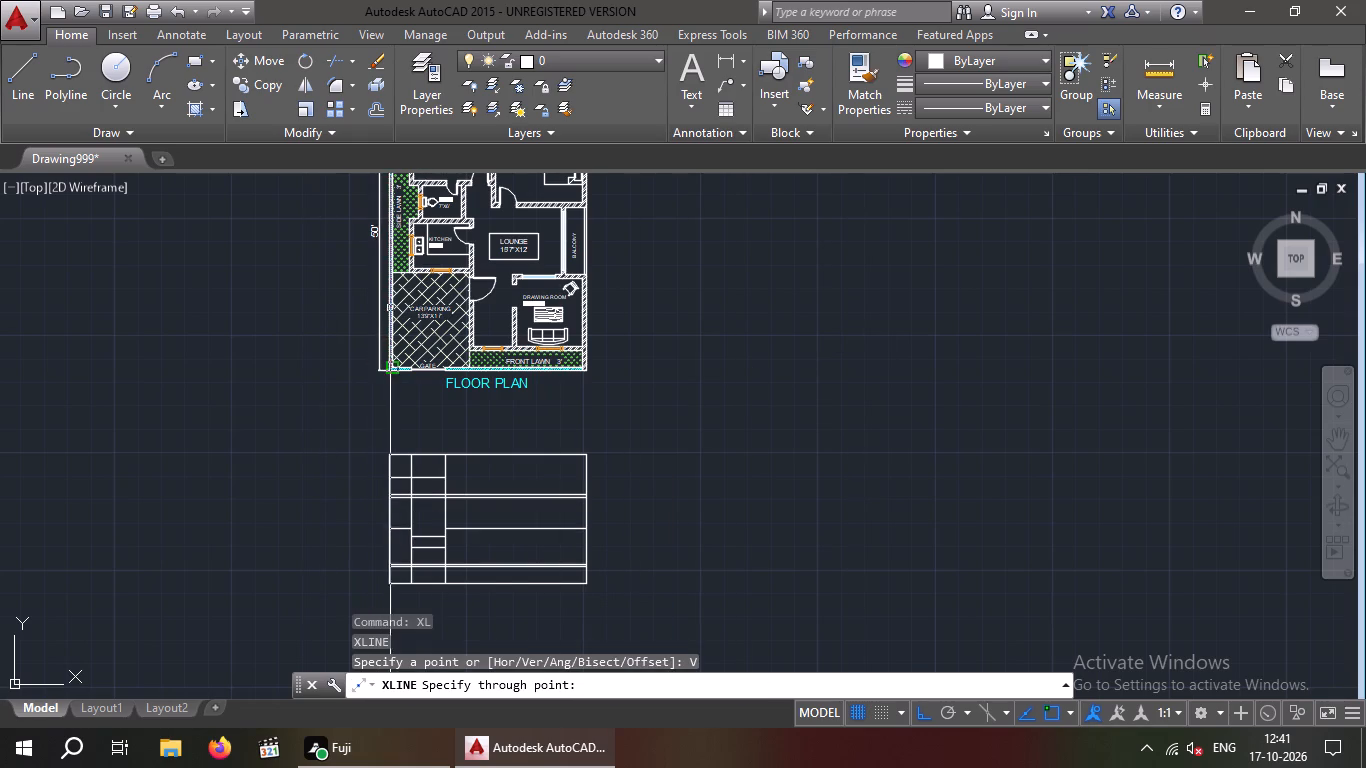
{"action": "scroll", "coordinate": [435, 233], "scroll_direction": "up", "scroll_amount": 4}
{"action": "scroll", "coordinate": [390, 502], "scroll_direction": "up", "scroll_amount": 3}
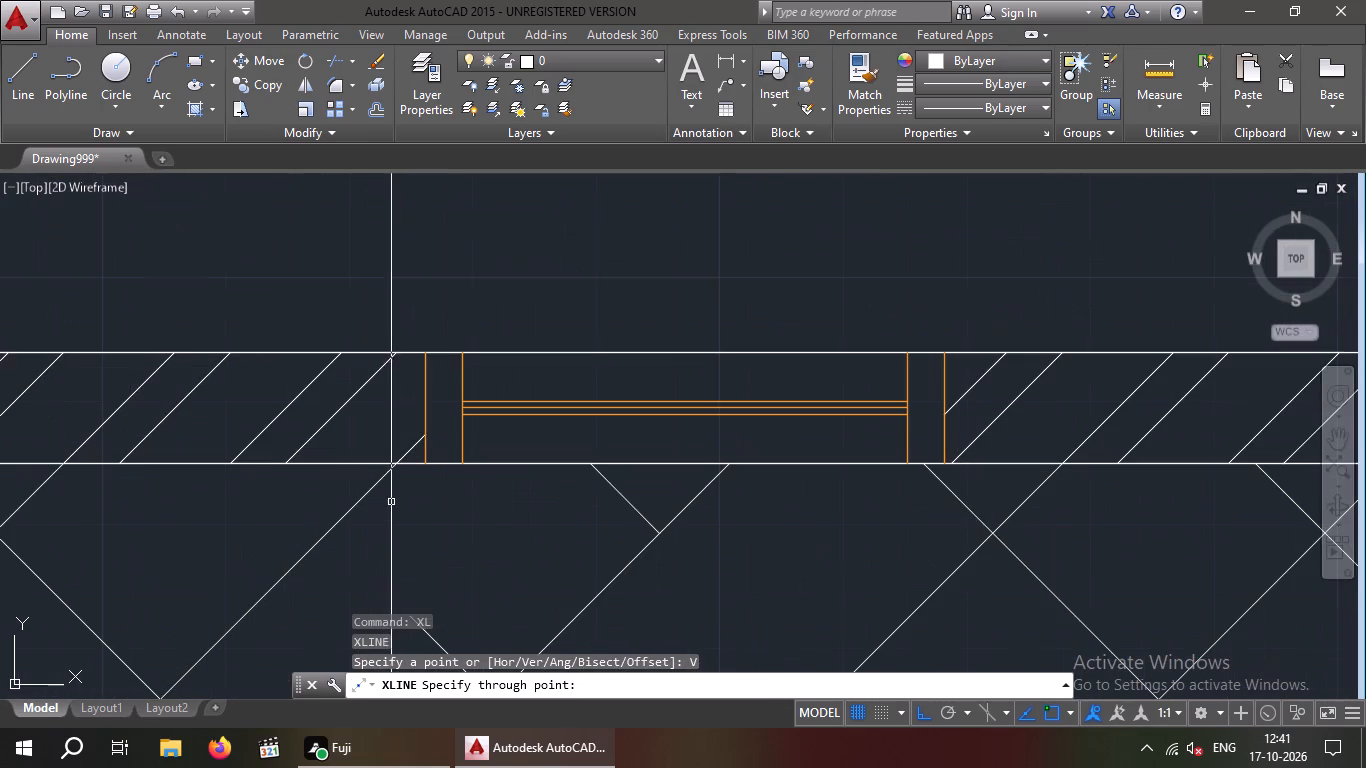
{"action": "left_click", "coordinate": [425, 468]}
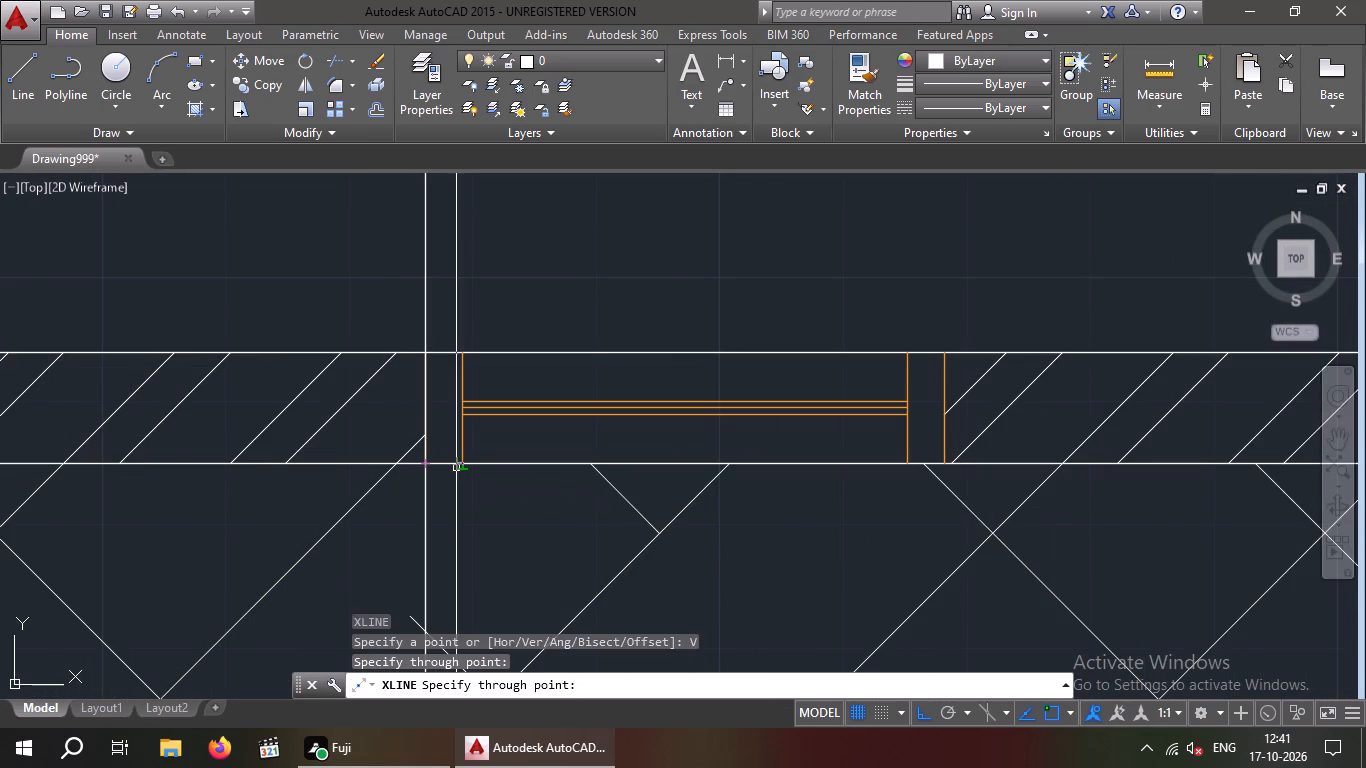
{"action": "left_click", "coordinate": [457, 468]}
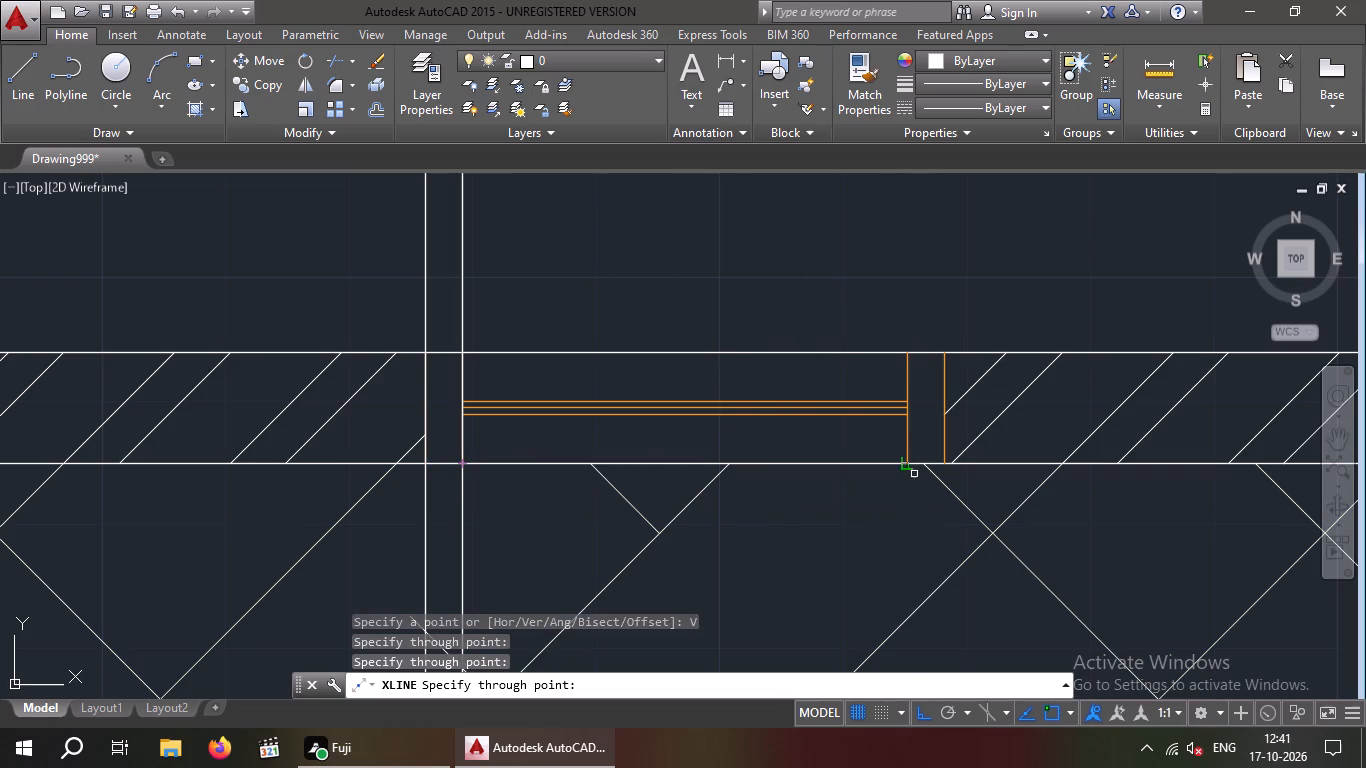
{"action": "left_click", "coordinate": [906, 464]}
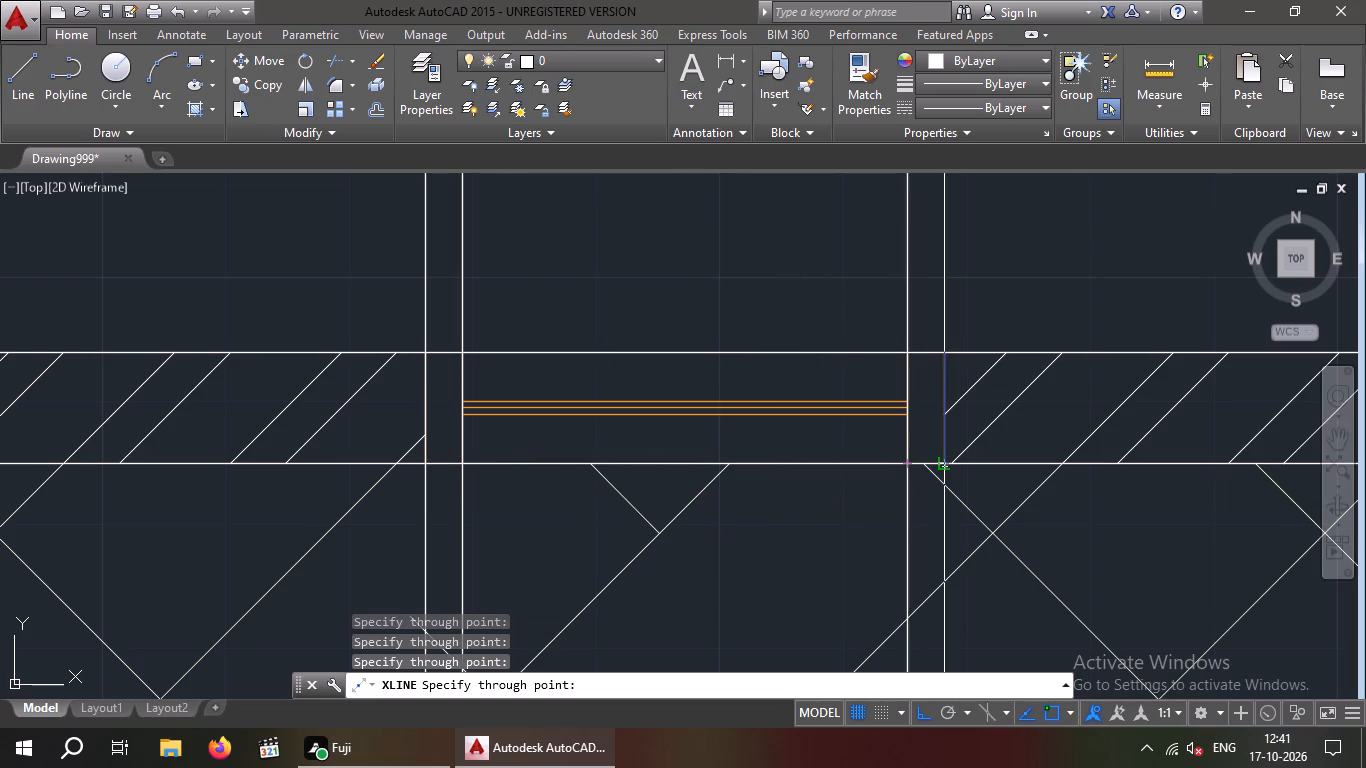
{"action": "left_click", "coordinate": [942, 462]}
{"action": "key", "text": "Escape"}
{"action": "scroll", "coordinate": [755, 464], "scroll_direction": "down", "scroll_amount": 4}
{"action": "middle_click_drag", "start_coordinate": [749, 502], "coordinate": [564, 195]}
{"action": "scroll", "coordinate": [563, 257], "scroll_direction": "down", "scroll_amount": 2}
{"action": "middle_click_drag", "start_coordinate": [566, 386], "coordinate": [547, 231]}
{"action": "middle_click_drag", "start_coordinate": [589, 574], "coordinate": [593, 503]}
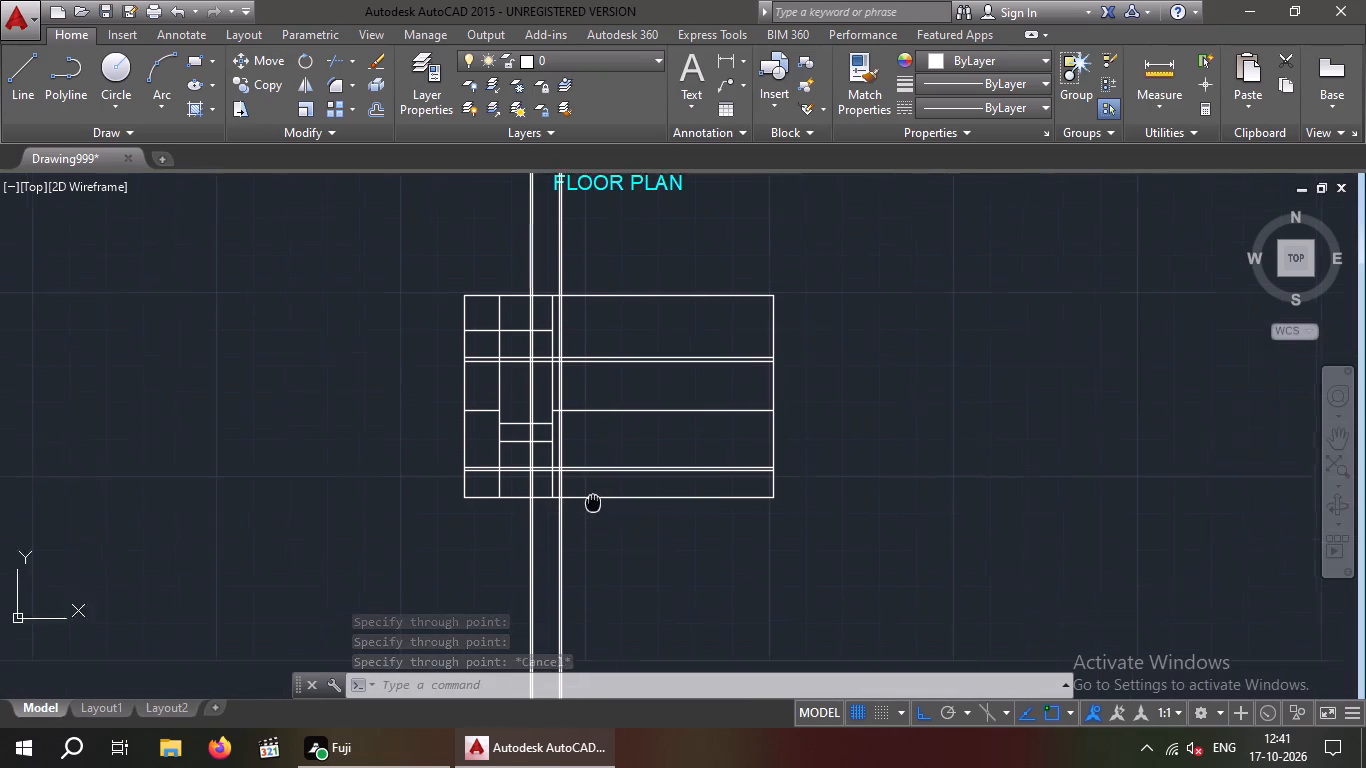
Erase the two vertical construction lines just inside the wide bay, keeping the pair that crosses the narrow middle bay.
{"action": "middle_click_drag", "start_coordinate": [593, 503], "coordinate": [597, 482]}
{"action": "left_click_drag", "start_coordinate": [604, 525], "coordinate": [588, 534]}
{"action": "left_click", "coordinate": [558, 545]}
{"action": "key", "text": "Delete"}
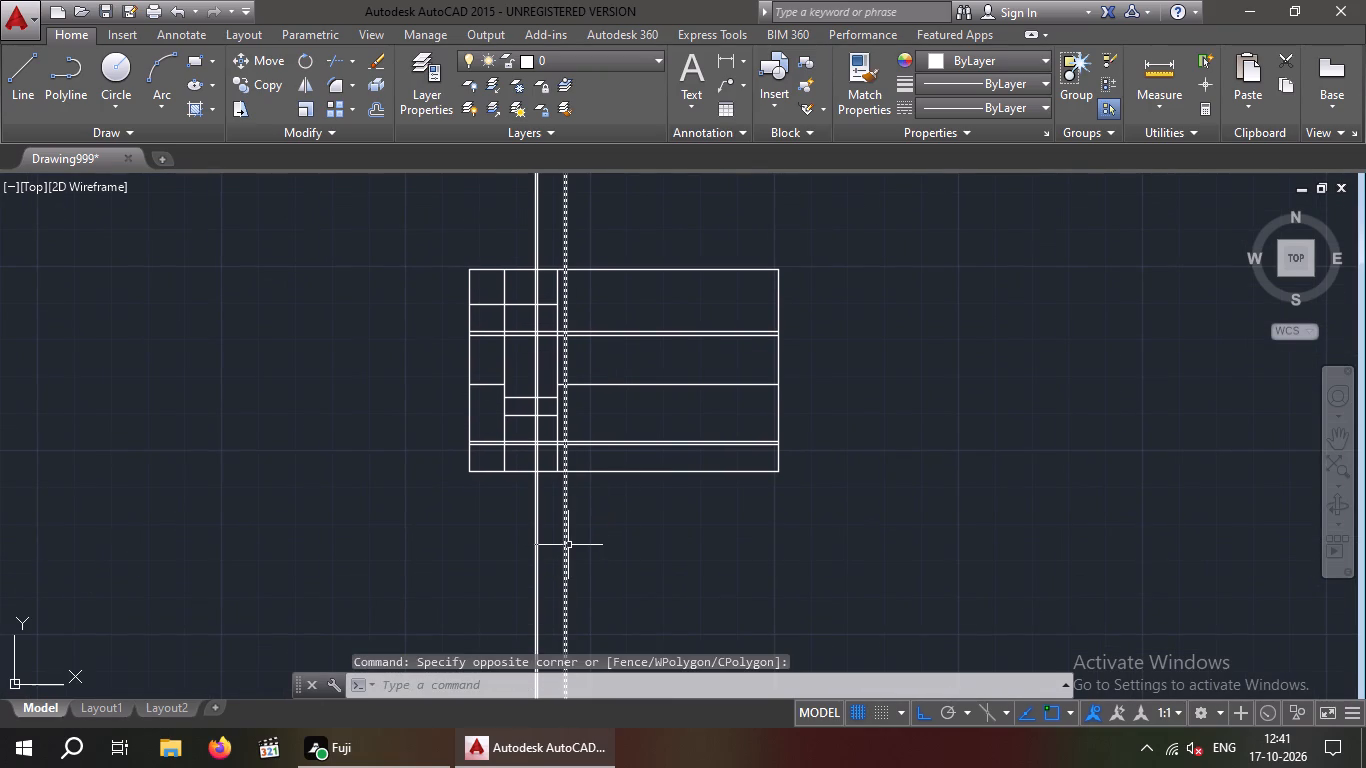
Trim the two remaining vertical projection lines below the lower short horizontal line in the middle bay.
{"action": "scroll", "coordinate": [530, 408], "scroll_direction": "up", "scroll_amount": 3}
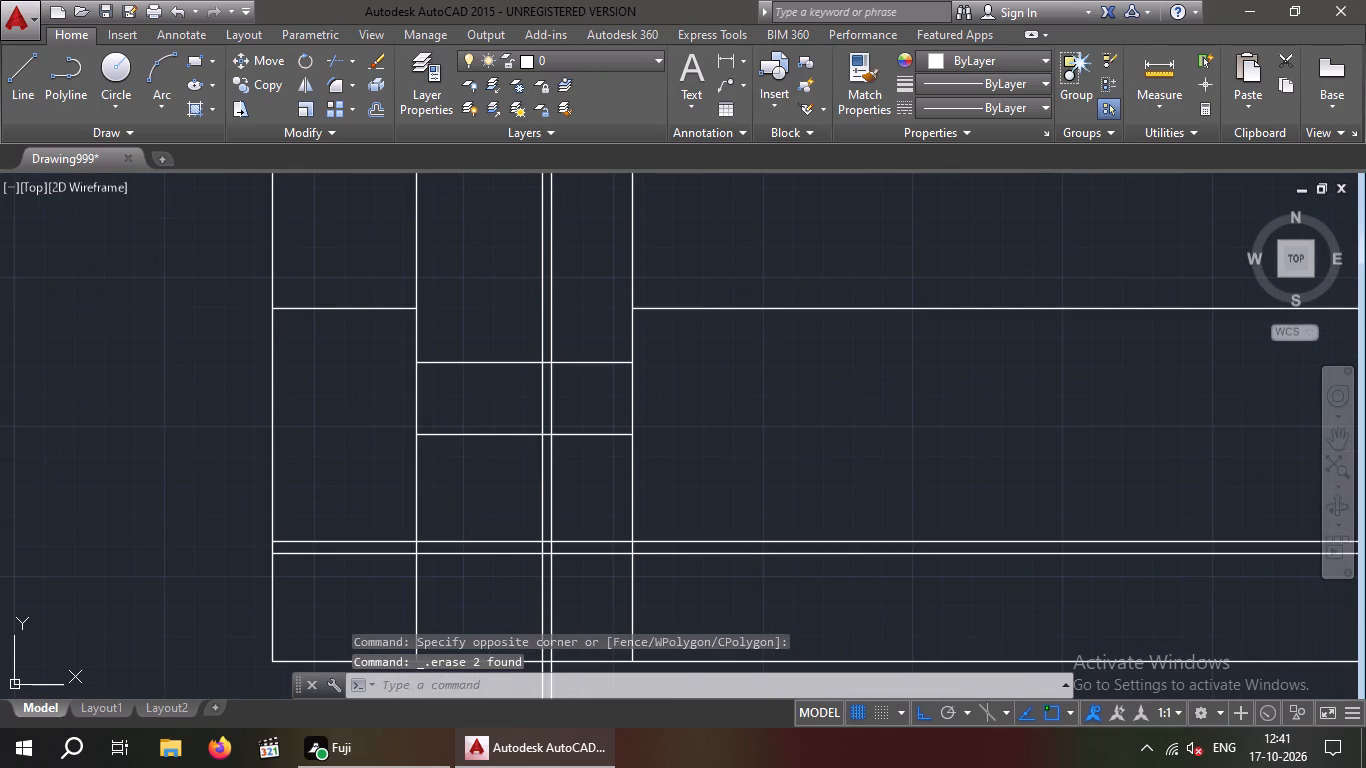
{"action": "scroll", "coordinate": [538, 454], "scroll_direction": "down", "scroll_amount": 1}
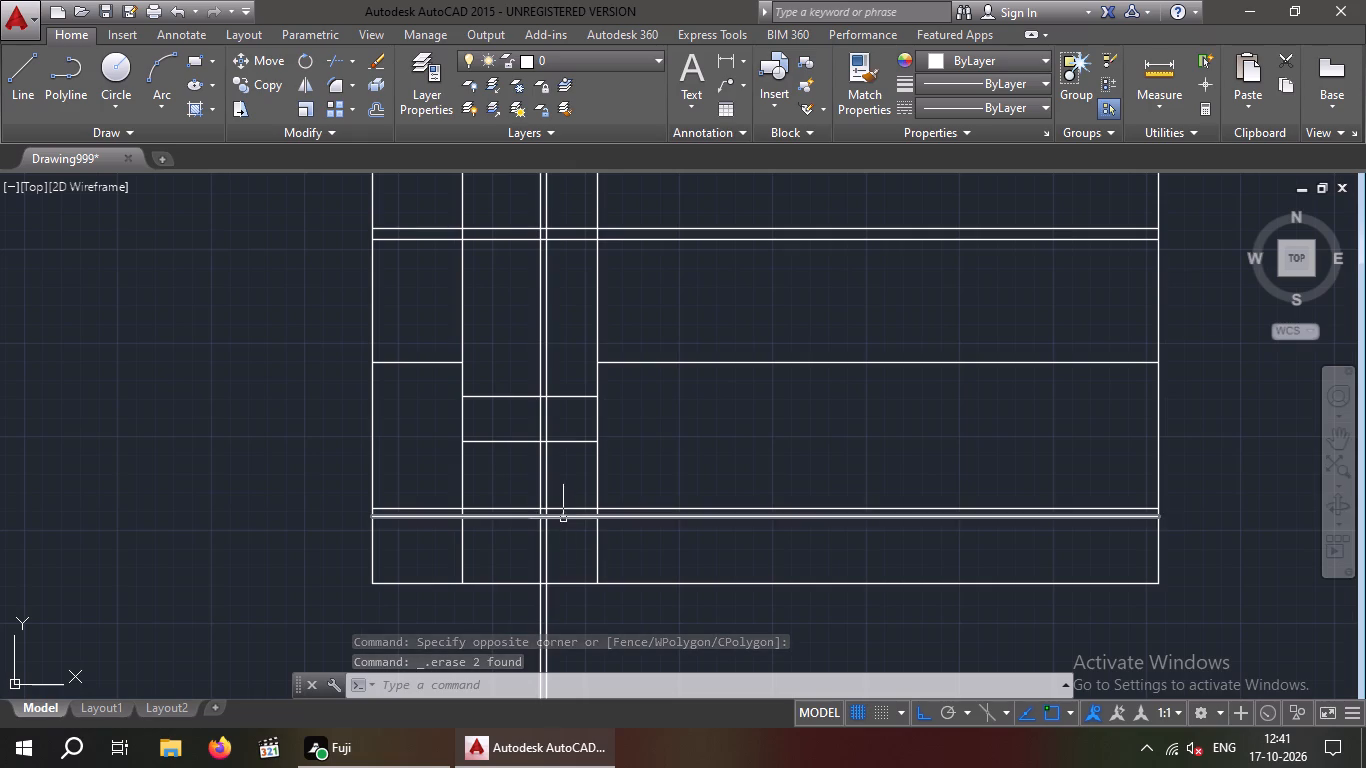
{"action": "middle_click_drag", "start_coordinate": [546, 464], "coordinate": [546, 531]}
{"action": "middle_click", "coordinate": [547, 548]}
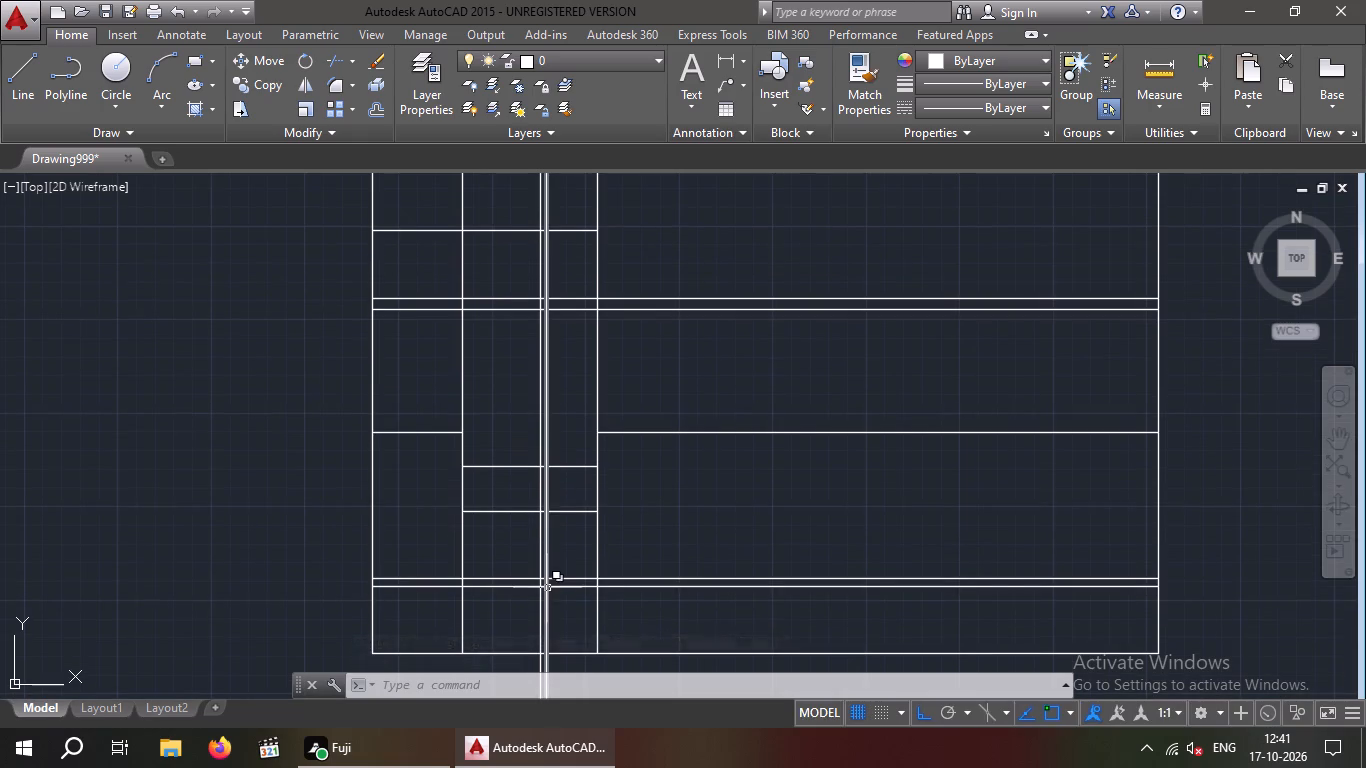
{"action": "scroll", "coordinate": [543, 472], "scroll_direction": "up", "scroll_amount": 3}
{"action": "scroll", "coordinate": [541, 470], "scroll_direction": "down", "scroll_amount": 2}
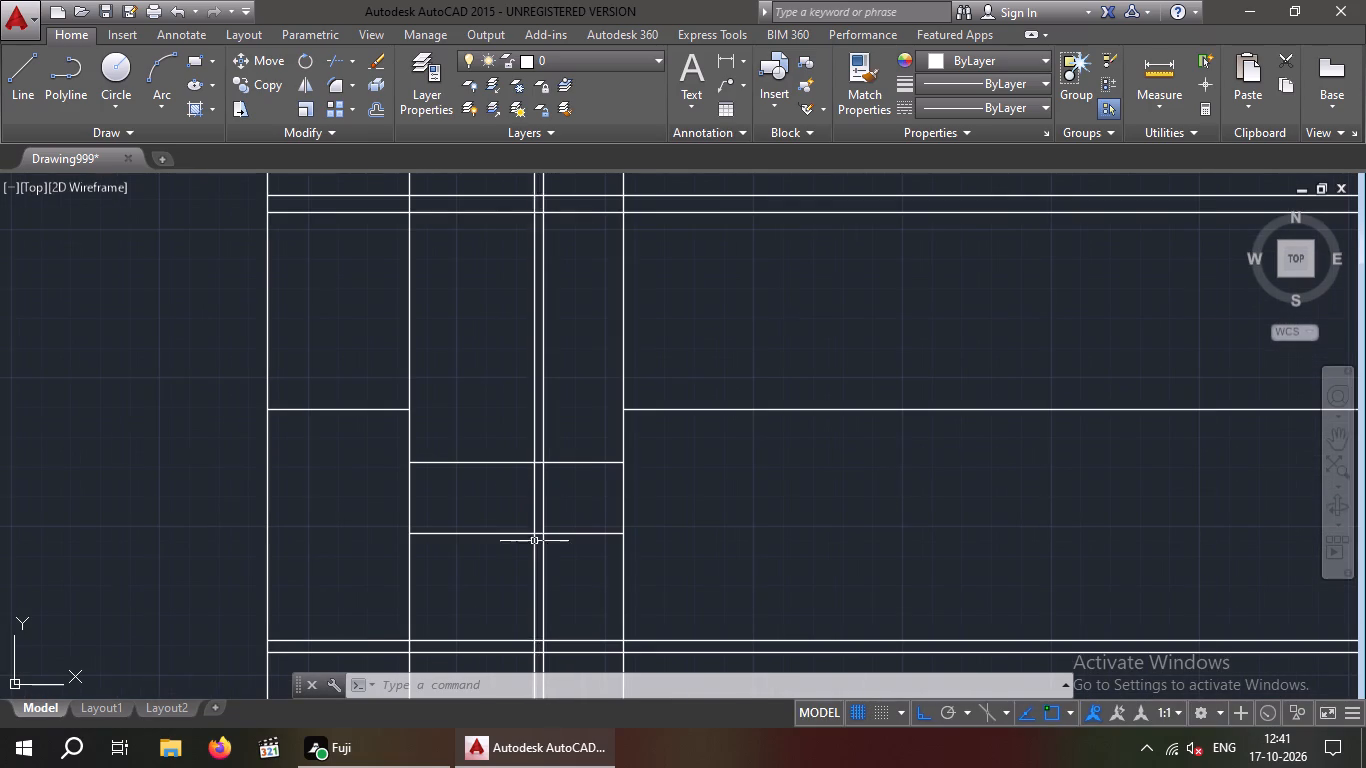
{"action": "middle_click_drag", "start_coordinate": [551, 572], "coordinate": [563, 619]}
{"action": "scroll", "coordinate": [561, 620], "scroll_direction": "up", "scroll_amount": 1}
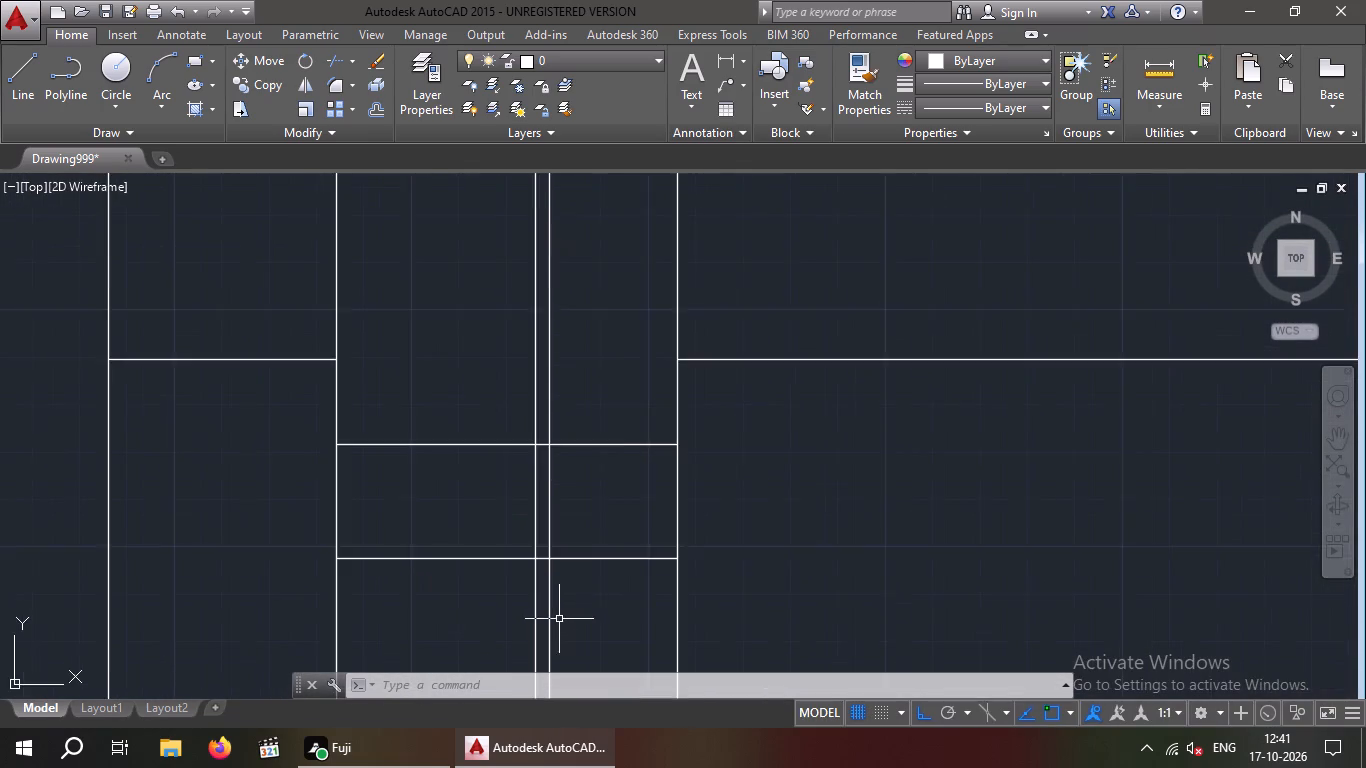
{"action": "scroll", "coordinate": [559, 619], "scroll_direction": "up", "scroll_amount": 1}
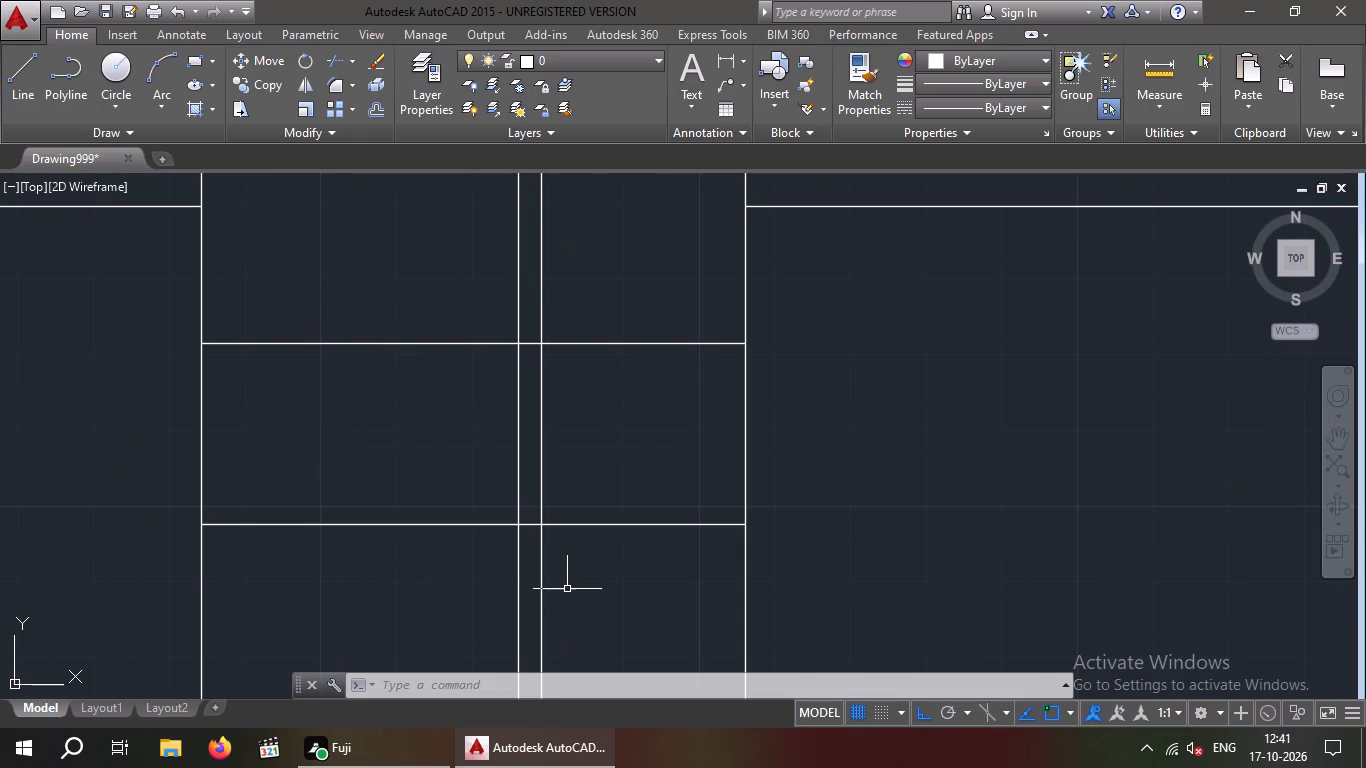
{"action": "key", "text": "t"}
{"action": "type", "text": "R"}
{"action": "key", "text": "space"}
{"action": "key", "text": "space"}
{"action": "left_click_drag", "start_coordinate": [578, 574], "coordinate": [513, 597]}
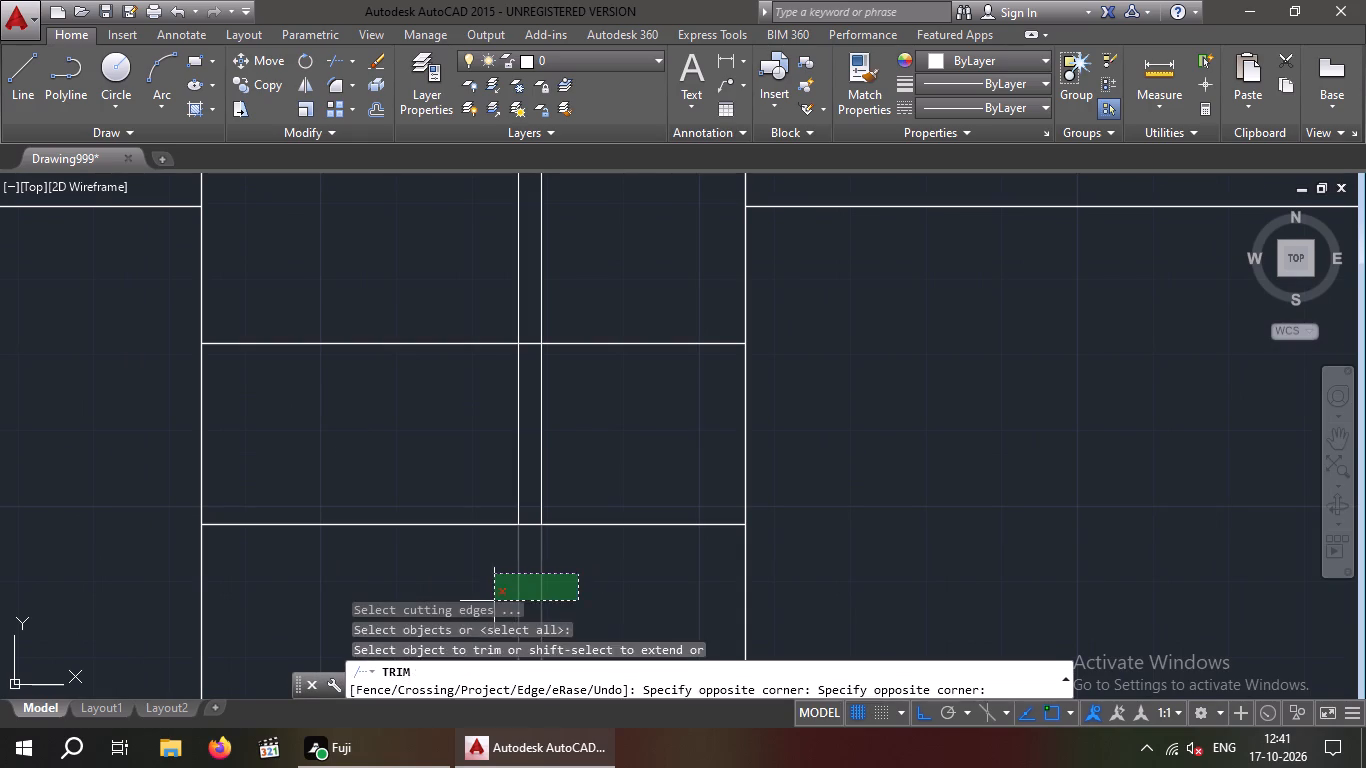
{"action": "left_click", "coordinate": [494, 601]}
{"action": "scroll", "coordinate": [539, 536], "scroll_direction": "down", "scroll_amount": 1}
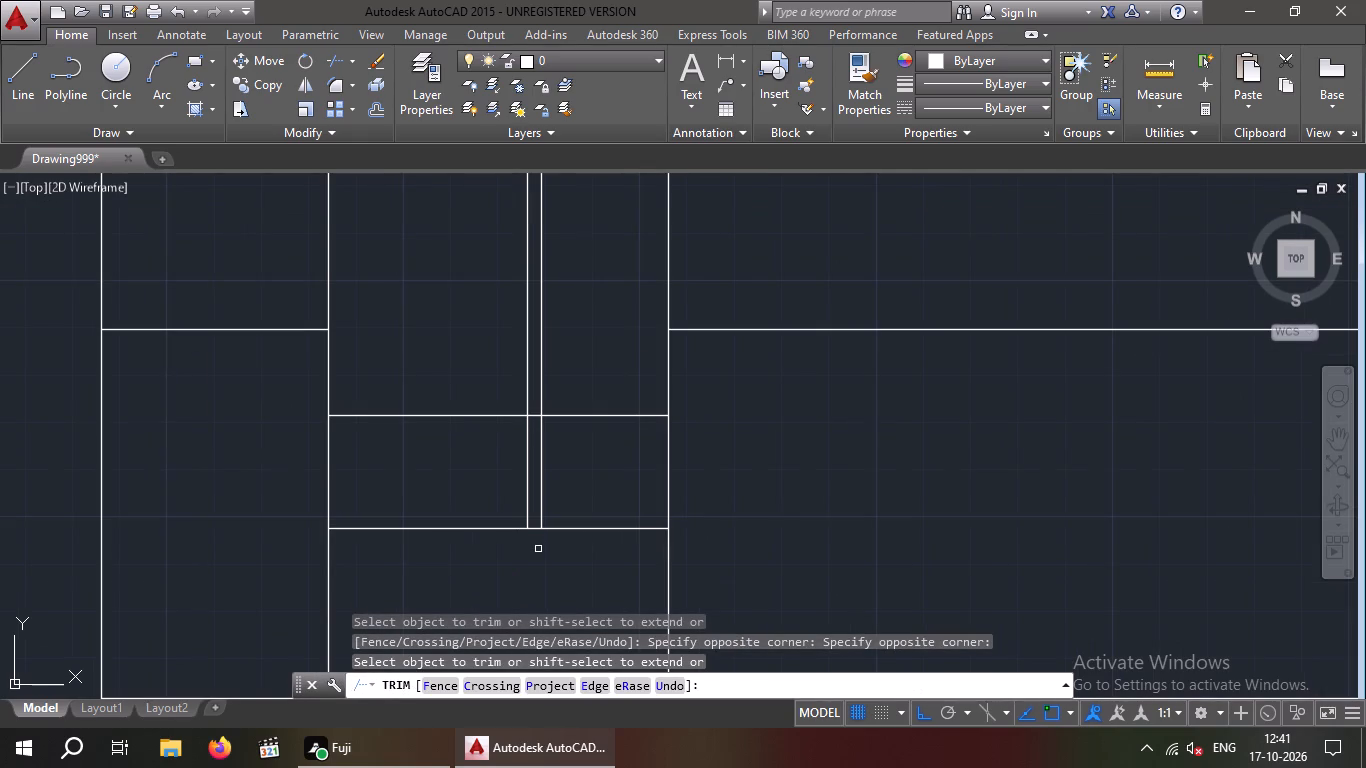
Trim the two vertical projection lines above the lower line of the elevation's upper double line.
{"action": "middle_click_drag", "start_coordinate": [538, 551], "coordinate": [528, 599]}
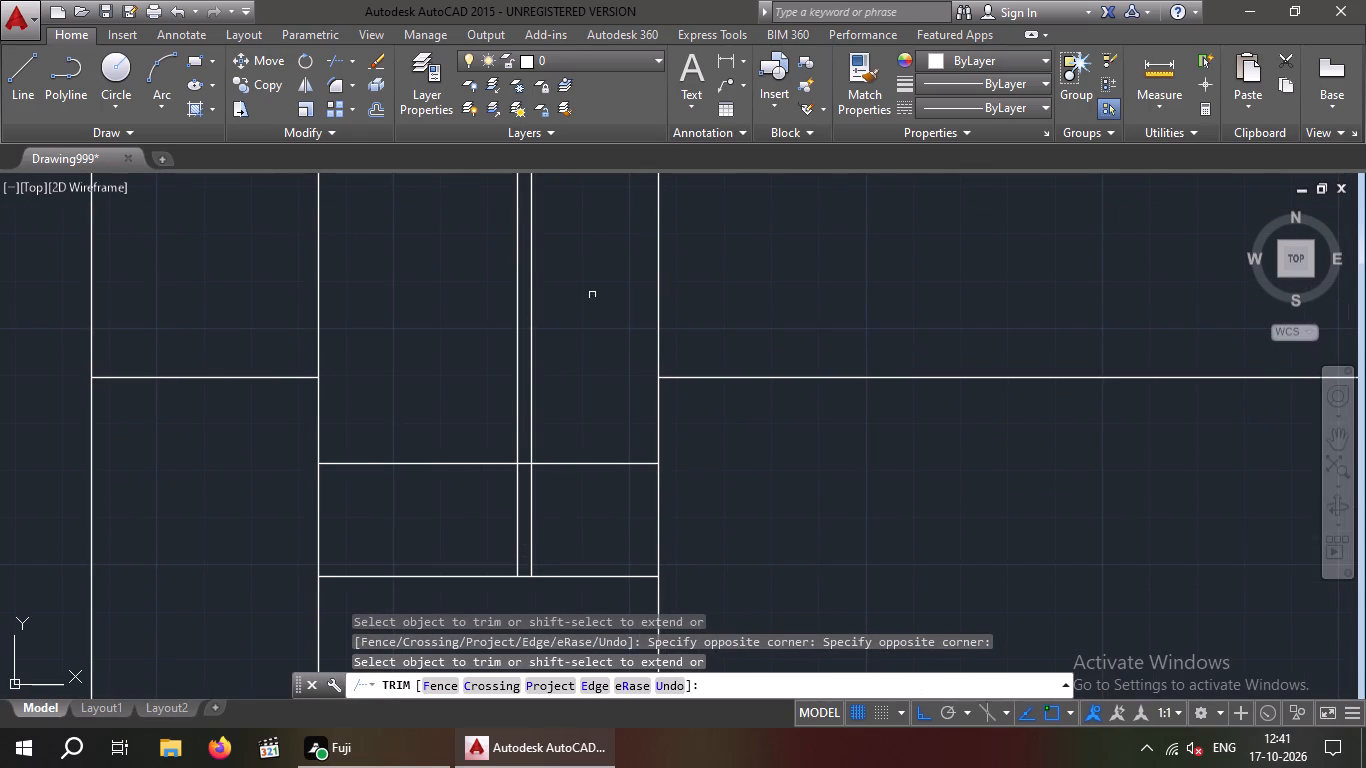
{"action": "scroll", "coordinate": [564, 269], "scroll_direction": "down", "scroll_amount": 2}
{"action": "middle_click_drag", "start_coordinate": [564, 265], "coordinate": [548, 465]}
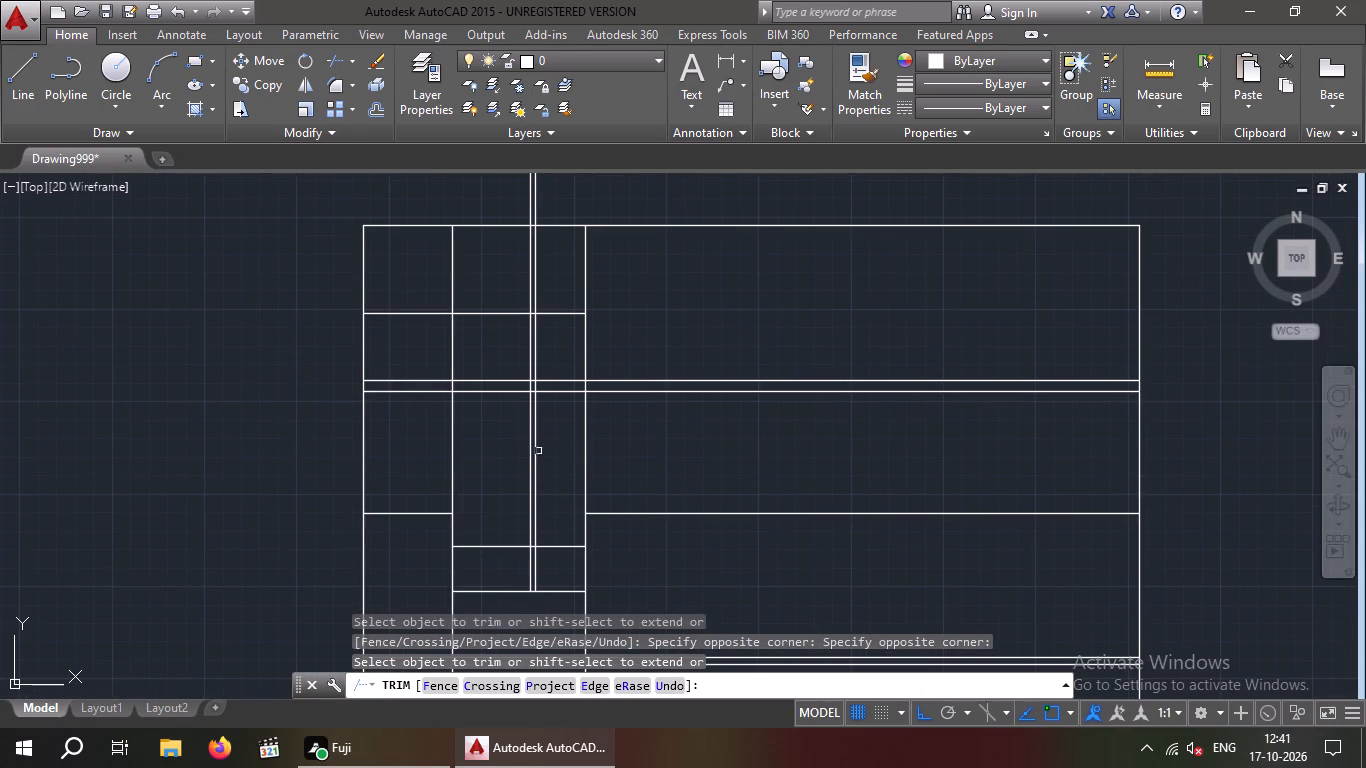
{"action": "scroll", "coordinate": [542, 433], "scroll_direction": "up", "scroll_amount": 5}
{"action": "middle_click_drag", "start_coordinate": [561, 418], "coordinate": [574, 476]}
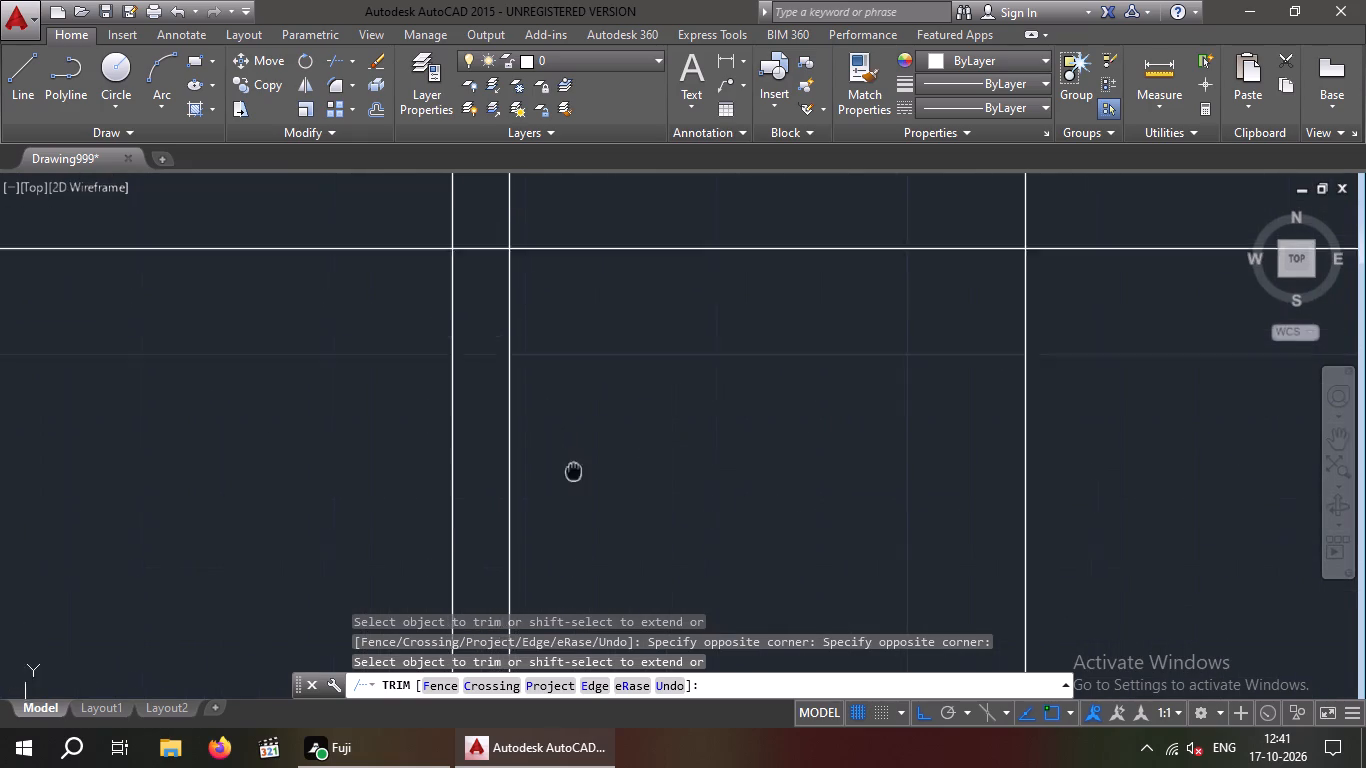
{"action": "middle_click_drag", "start_coordinate": [574, 476], "coordinate": [587, 570]}
{"action": "scroll", "coordinate": [599, 528], "scroll_direction": "up", "scroll_amount": 2}
{"action": "middle_click_drag", "start_coordinate": [603, 533], "coordinate": [616, 588]}
{"action": "middle_click", "coordinate": [619, 596]}
{"action": "scroll", "coordinate": [626, 557], "scroll_direction": "down", "scroll_amount": 2}
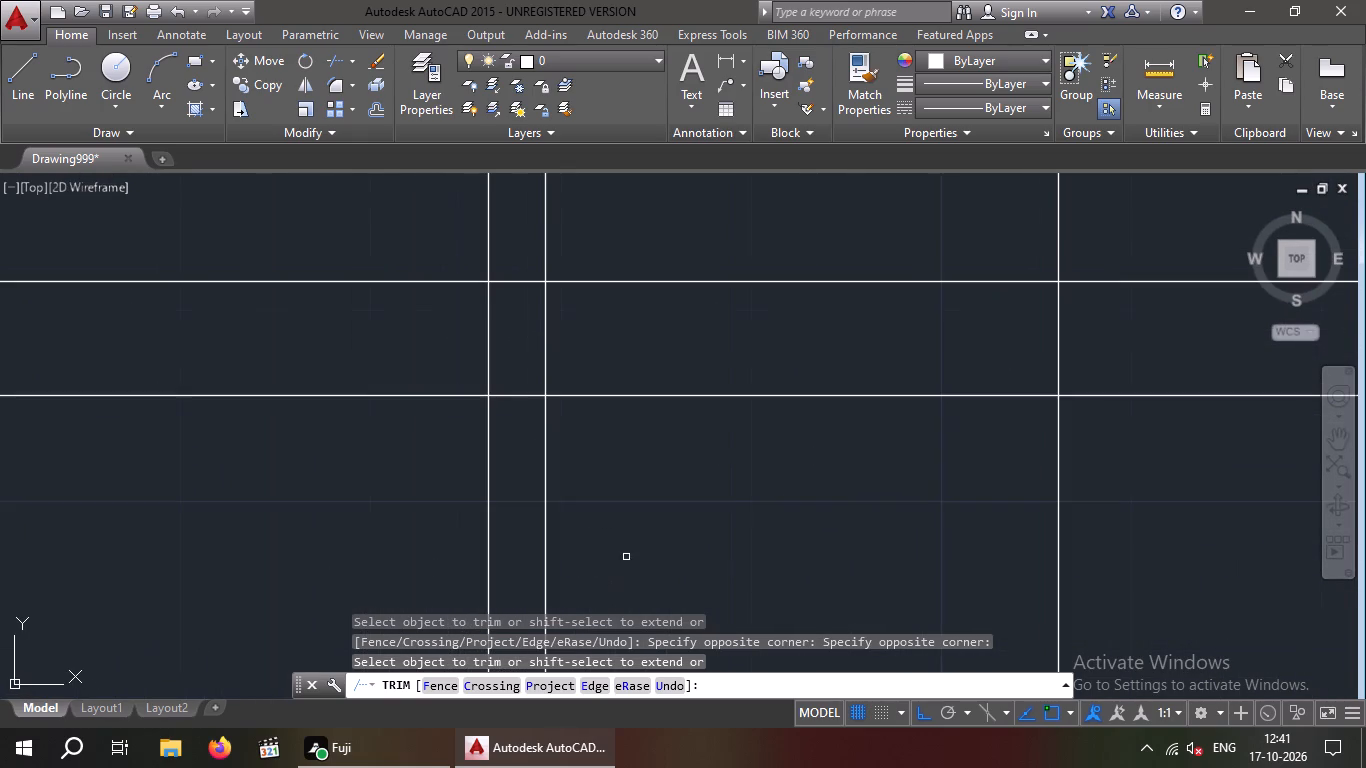
{"action": "middle_click_drag", "start_coordinate": [609, 534], "coordinate": [636, 470]}
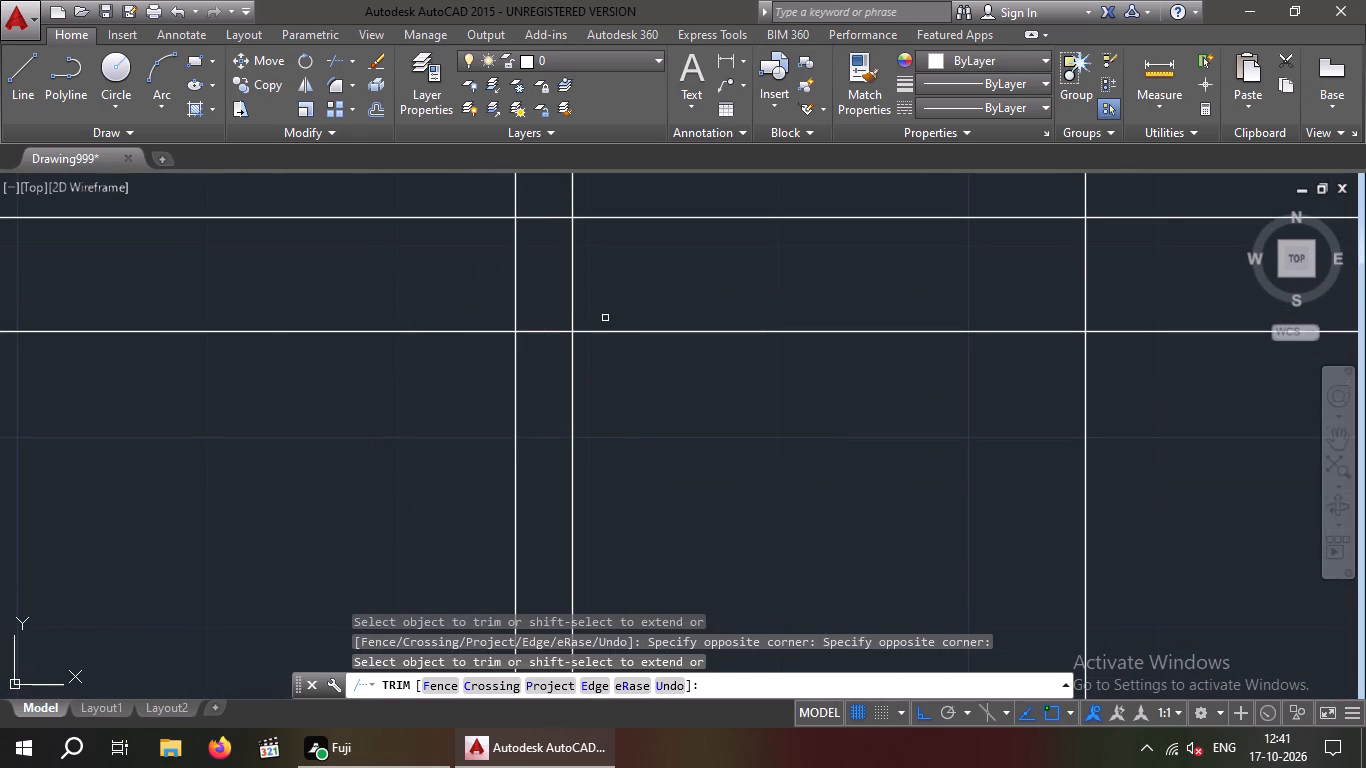
{"action": "scroll", "coordinate": [611, 295], "scroll_direction": "up", "scroll_amount": 1}
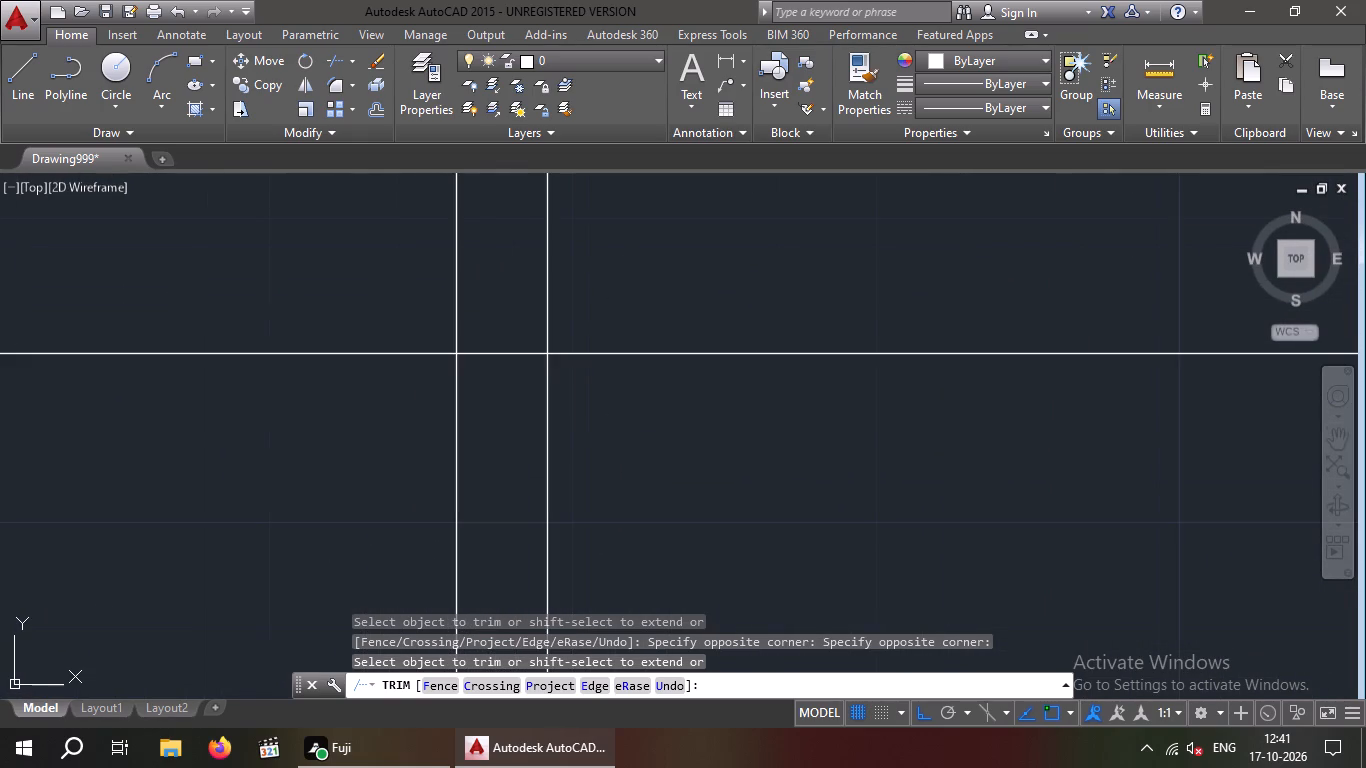
{"action": "left_click_drag", "start_coordinate": [627, 255], "coordinate": [617, 259]}
{"action": "left_click", "coordinate": [424, 294]}
{"action": "scroll", "coordinate": [439, 275], "scroll_direction": "down", "scroll_amount": 4}
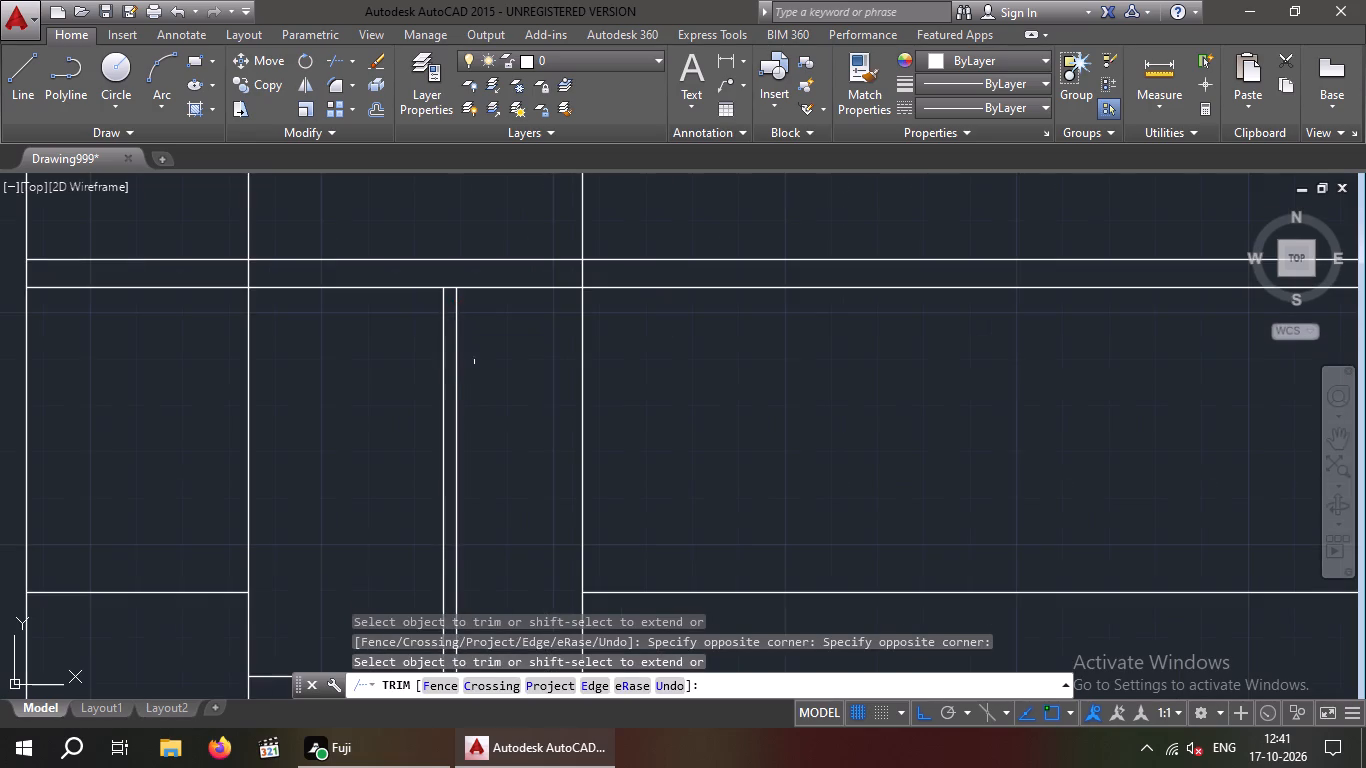
{"action": "key", "text": "Escape"}
{"action": "key", "text": "Escape"}
Offset the upper of the middle bay's two short horizontal lines 1' upward.
{"action": "scroll", "coordinate": [519, 440], "scroll_direction": "down", "scroll_amount": 3}
{"action": "middle_click_drag", "start_coordinate": [514, 440], "coordinate": [536, 351]}
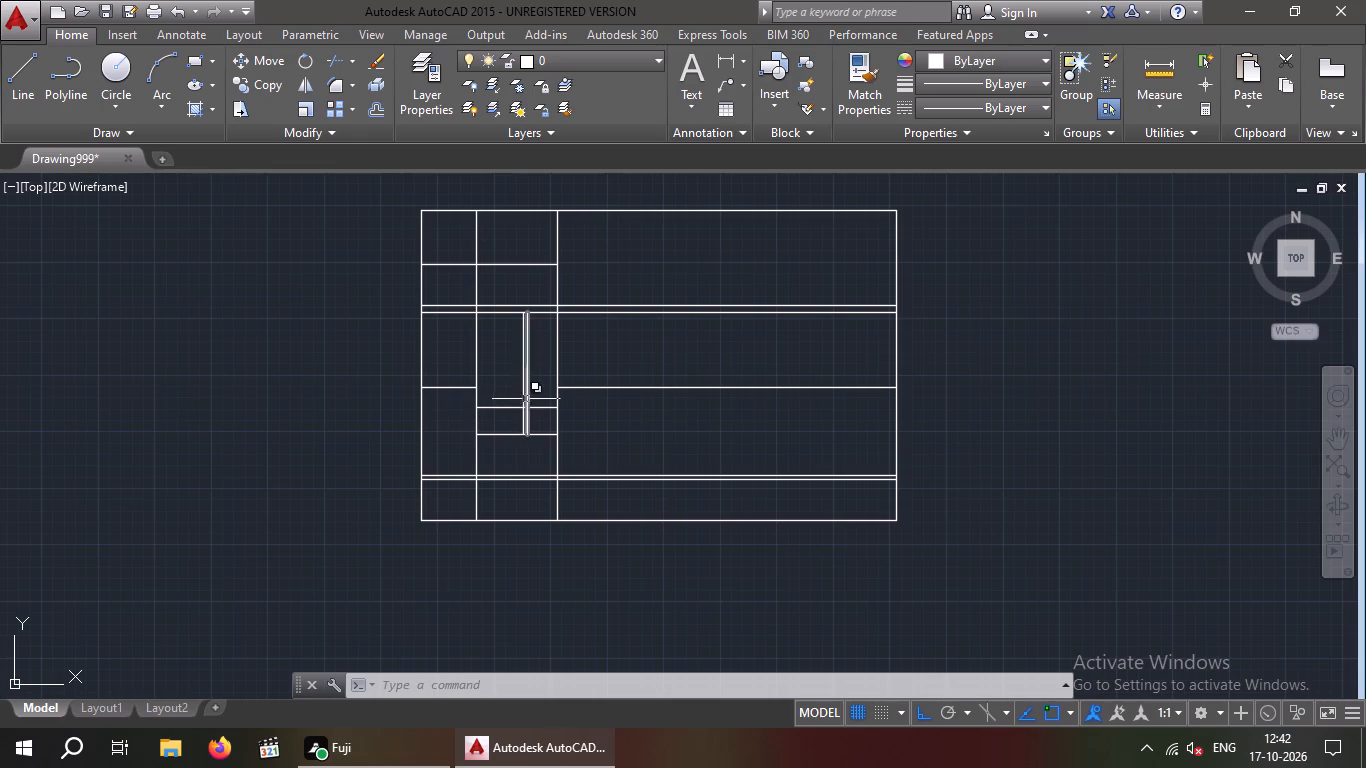
{"action": "scroll", "coordinate": [528, 401], "scroll_direction": "up", "scroll_amount": 3}
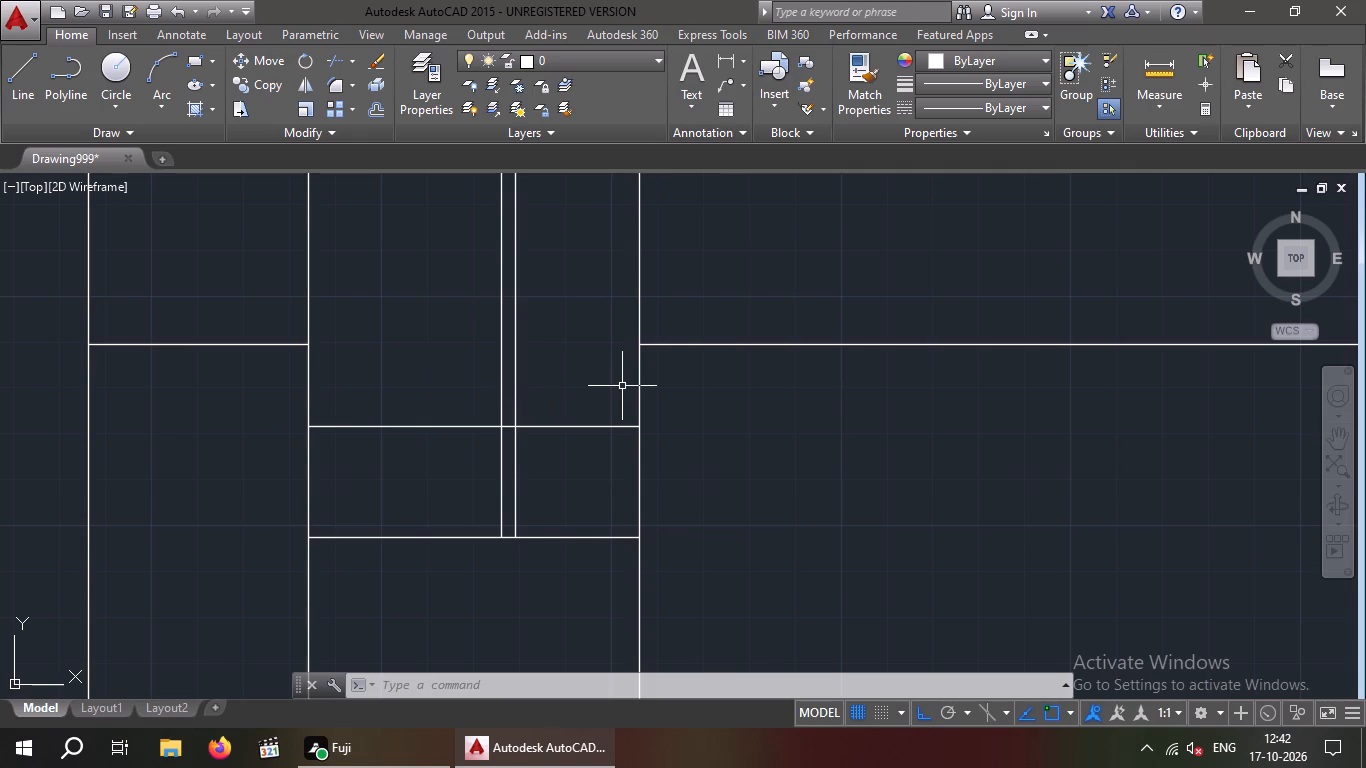
{"action": "scroll", "coordinate": [622, 386], "scroll_direction": "down", "scroll_amount": 7}
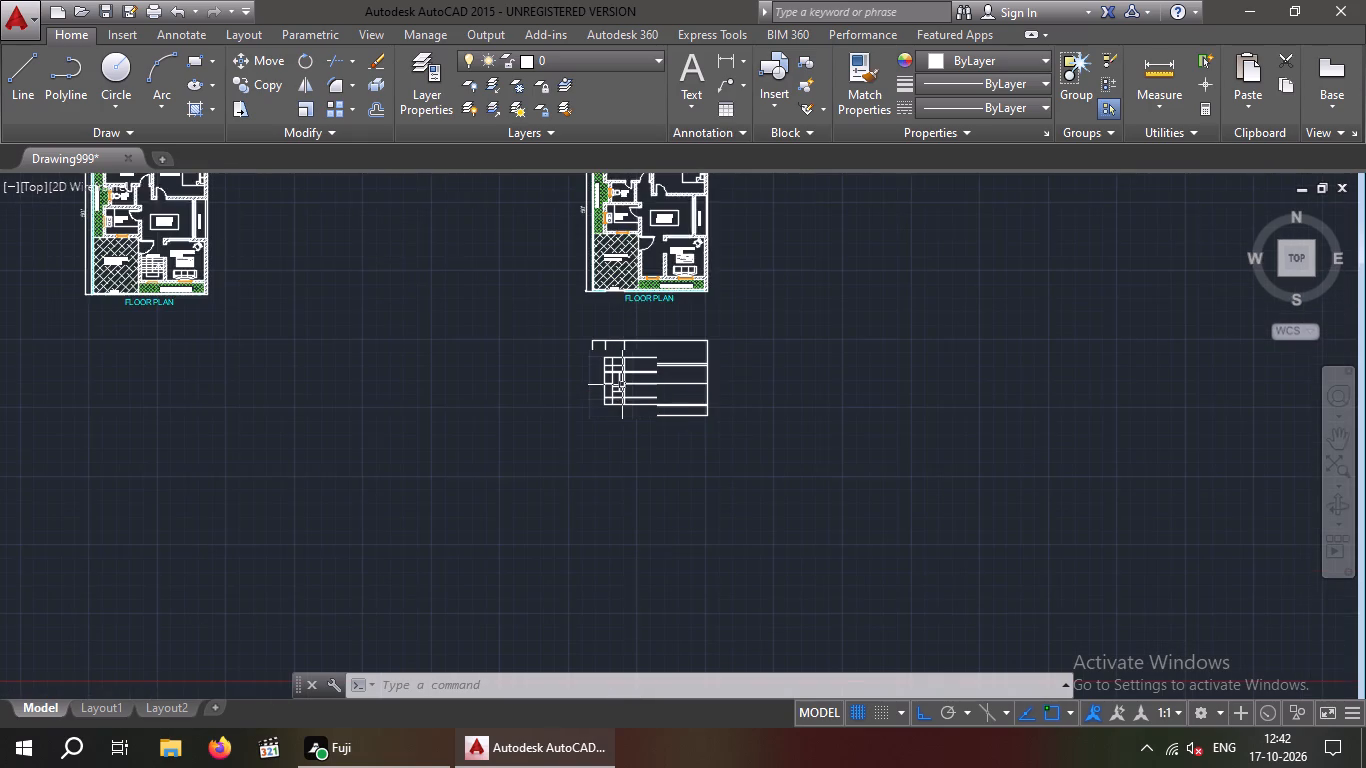
{"action": "scroll", "coordinate": [617, 374], "scroll_direction": "up", "scroll_amount": 3}
{"action": "scroll", "coordinate": [620, 399], "scroll_direction": "down", "scroll_amount": 2}
{"action": "scroll", "coordinate": [612, 406], "scroll_direction": "up", "scroll_amount": 3}
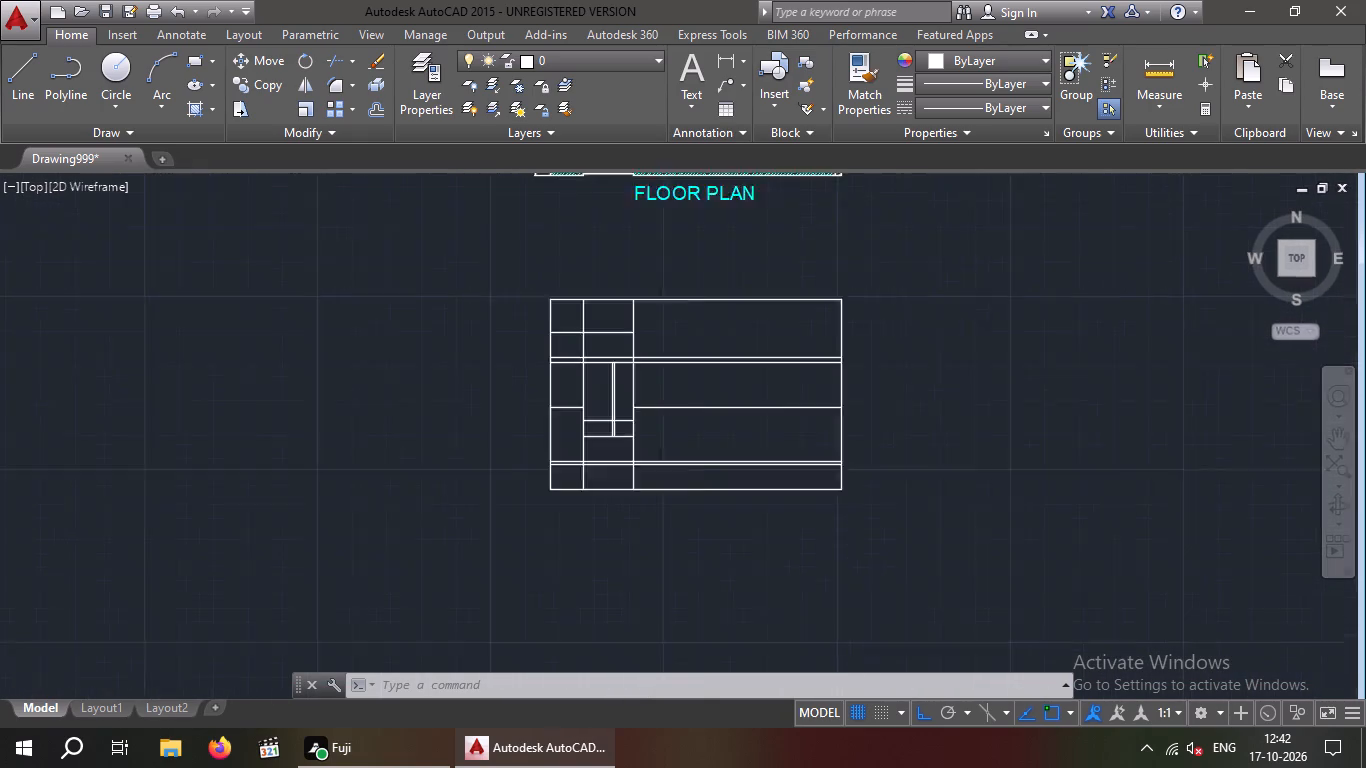
{"action": "scroll", "coordinate": [605, 418], "scroll_direction": "up", "scroll_amount": 2}
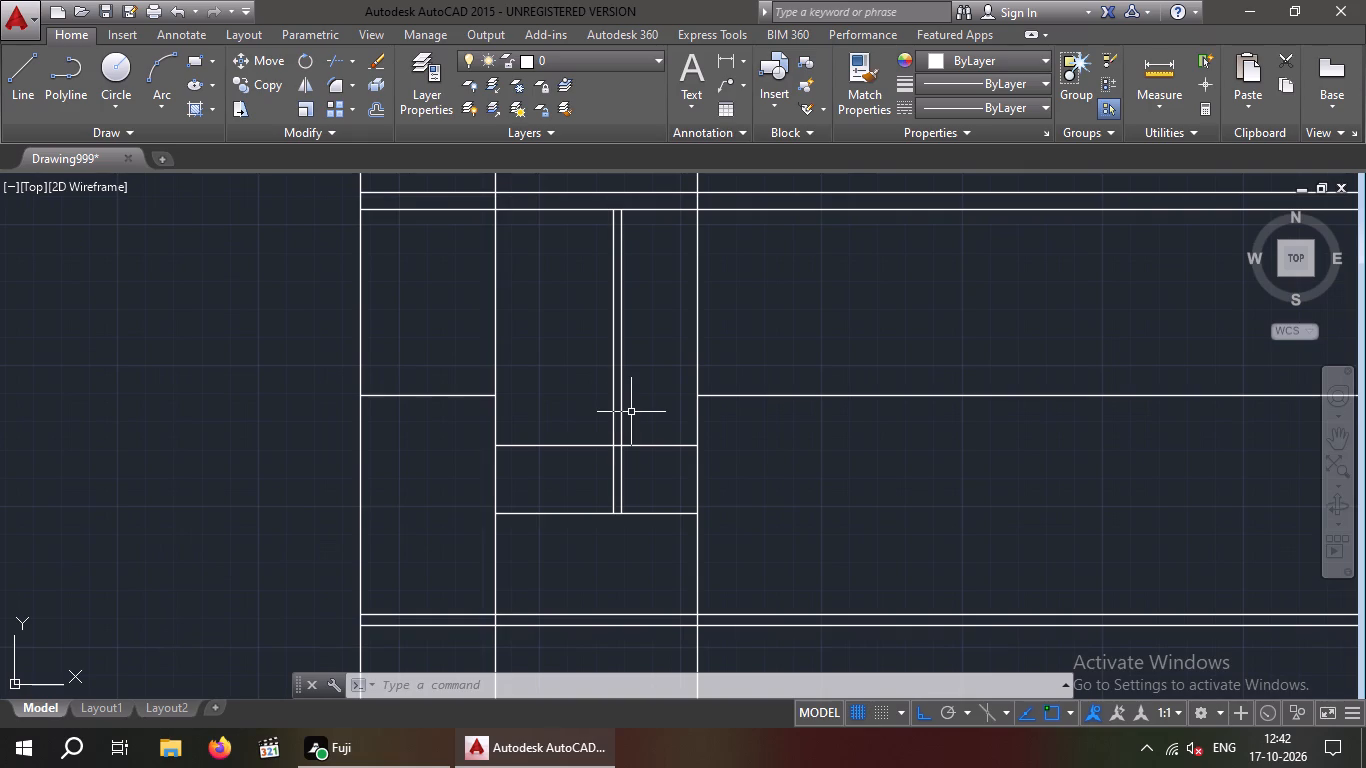
{"action": "key", "text": "Escape"}
{"action": "key", "text": "Escape"}
{"action": "key", "text": "o"}
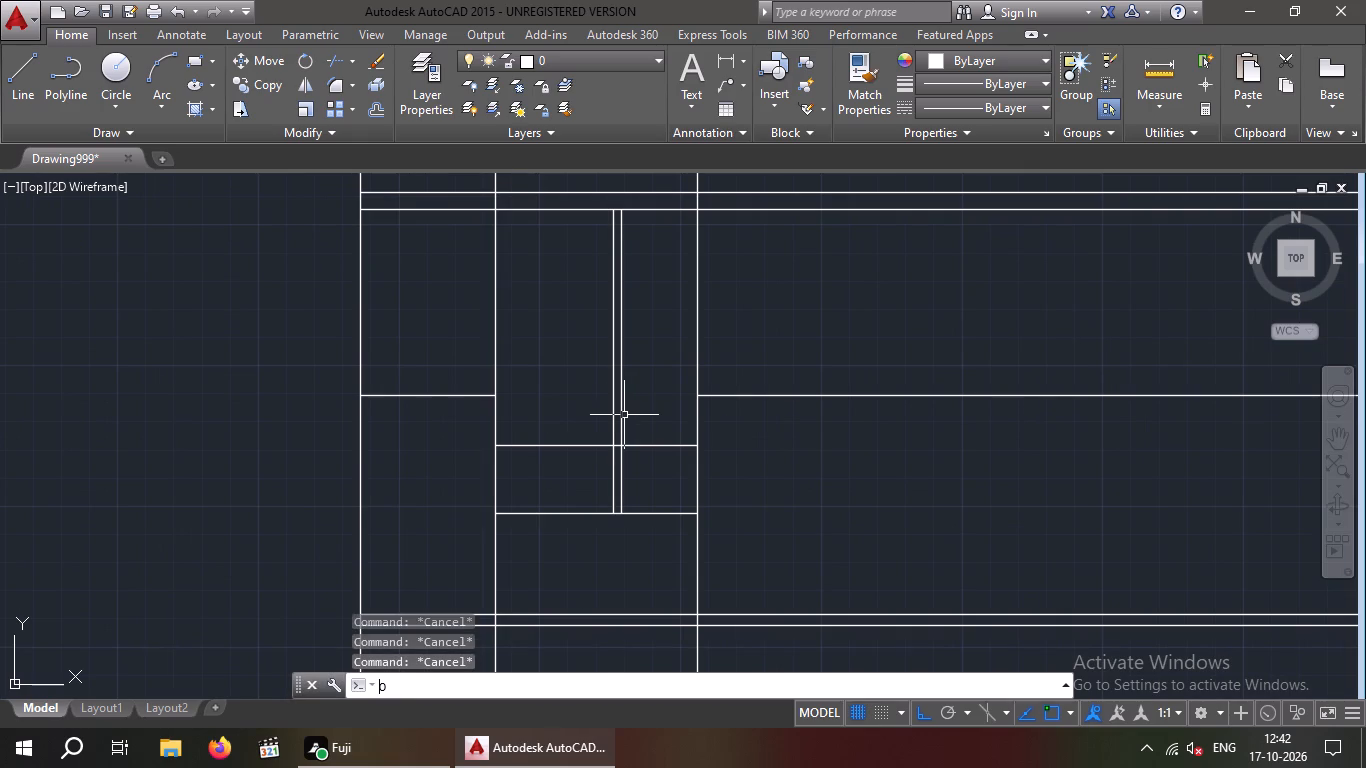
{"action": "key", "text": "Return"}
{"action": "type", "text": "1'"}
{"action": "key", "text": "Return"}
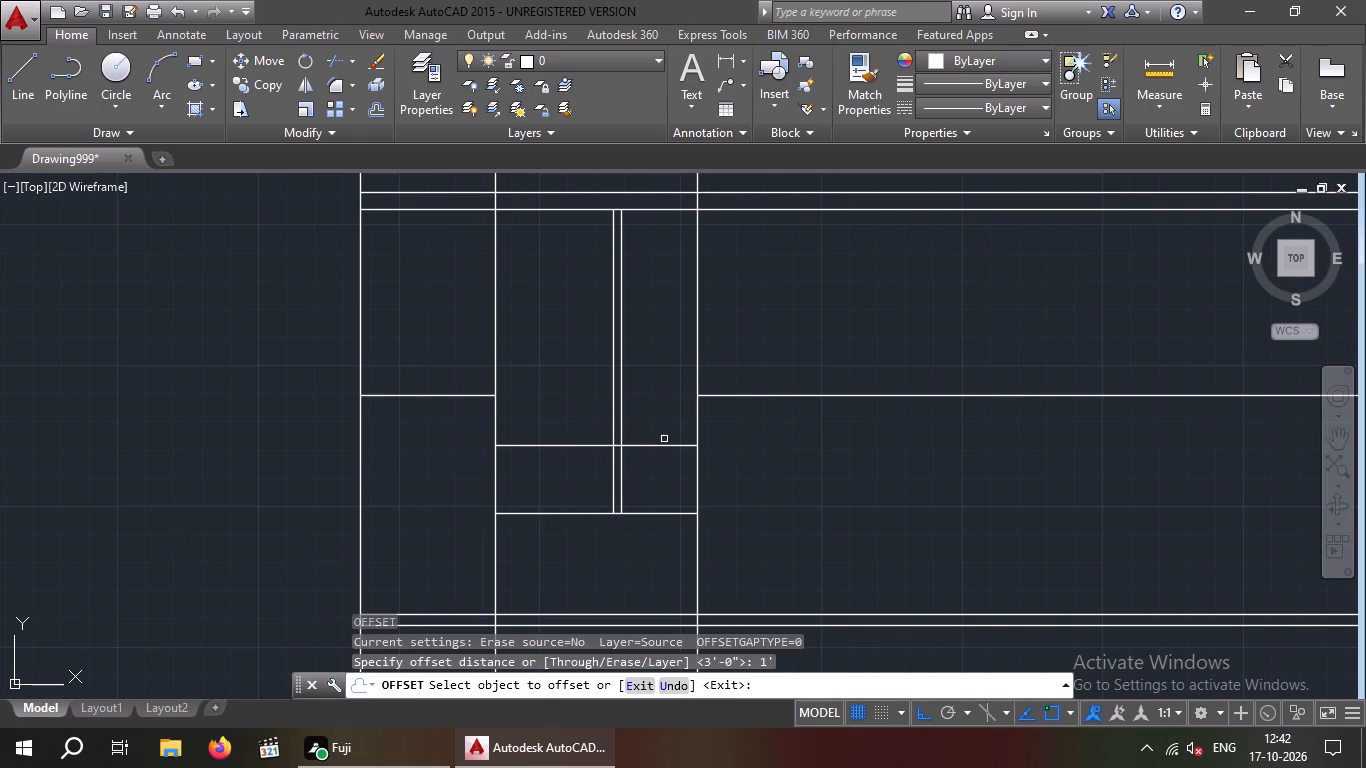
{"action": "left_click_drag", "start_coordinate": [659, 446], "coordinate": [656, 433]}
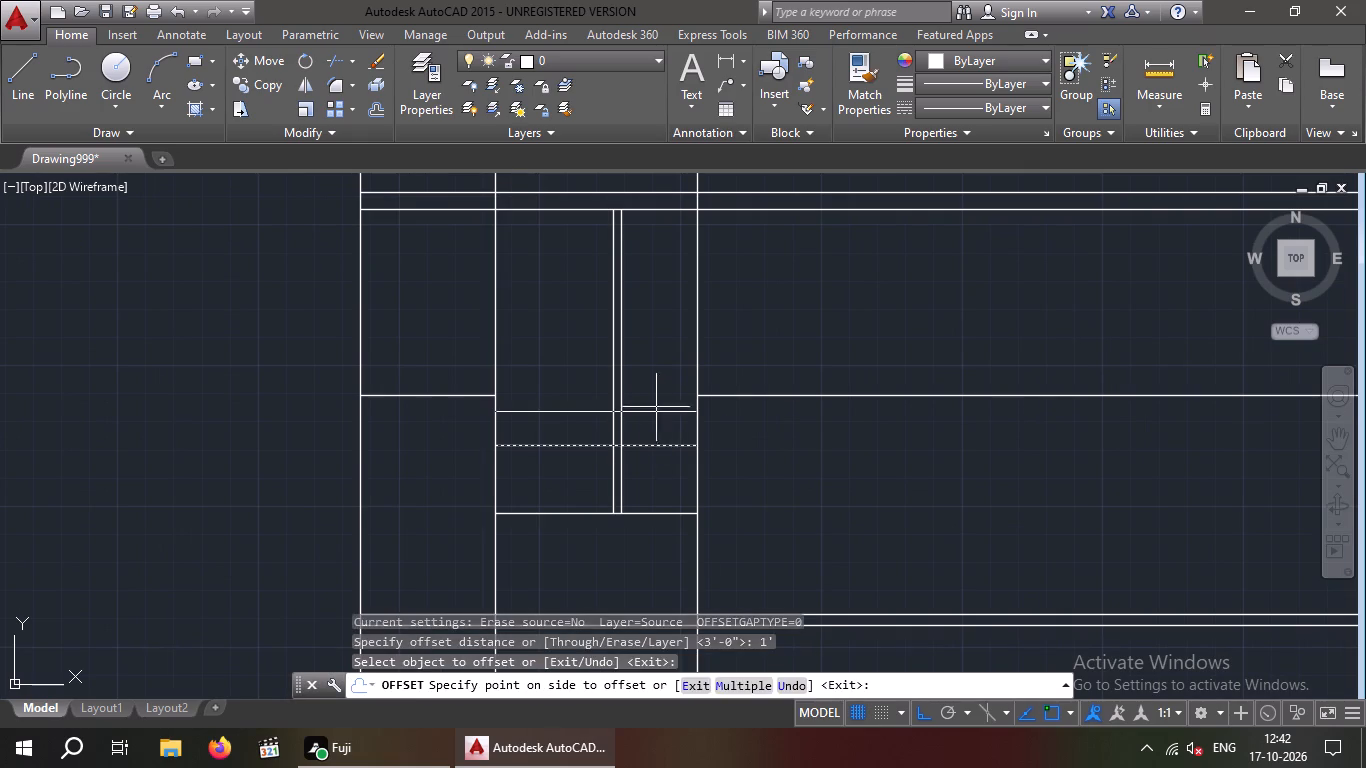